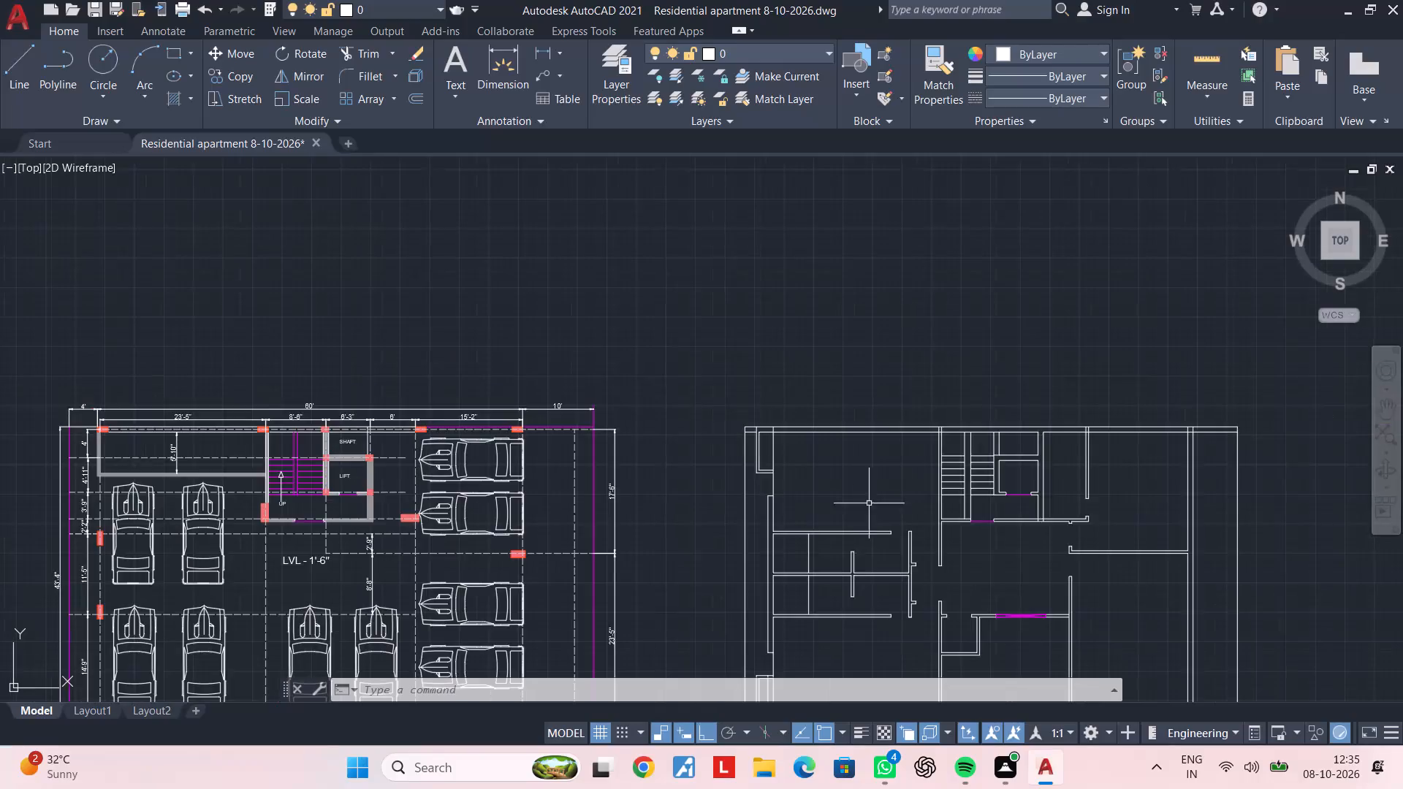
Examine the wall layout of the unfinished floor plan beside the stilt parking plan.
middle_click_drag(925, 471, 757, 416)
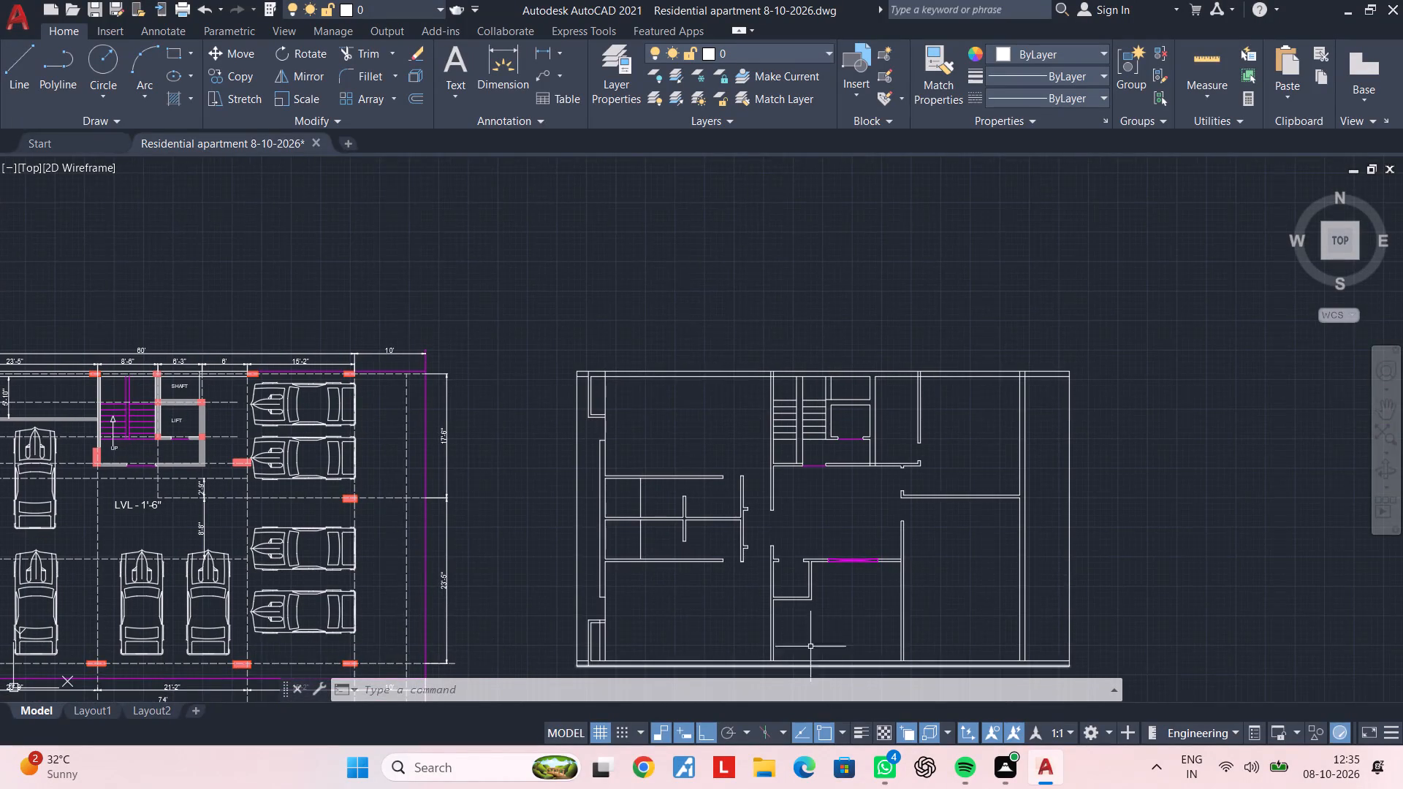
middle_click_drag(807, 566, 772, 493)
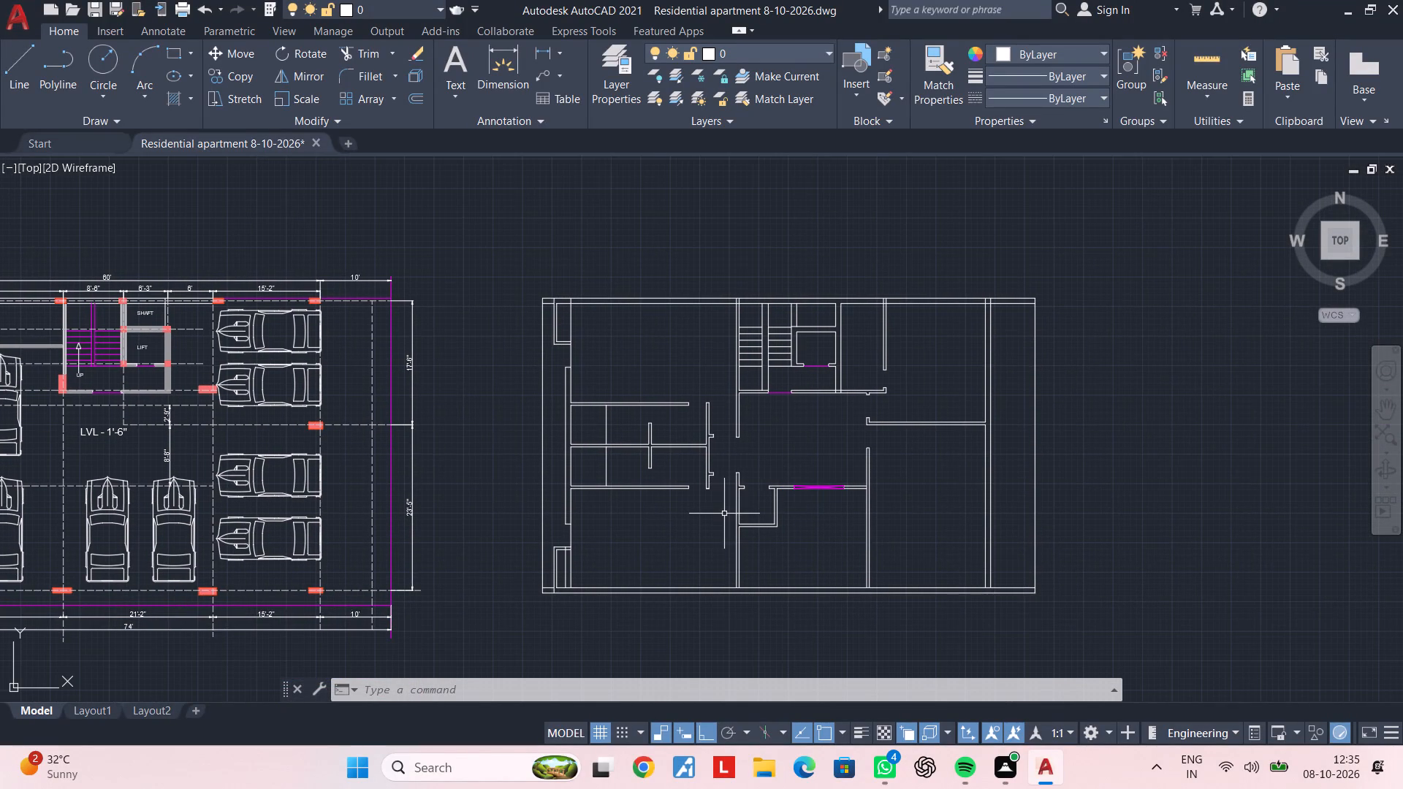
middle_click_drag(724, 510, 737, 487)
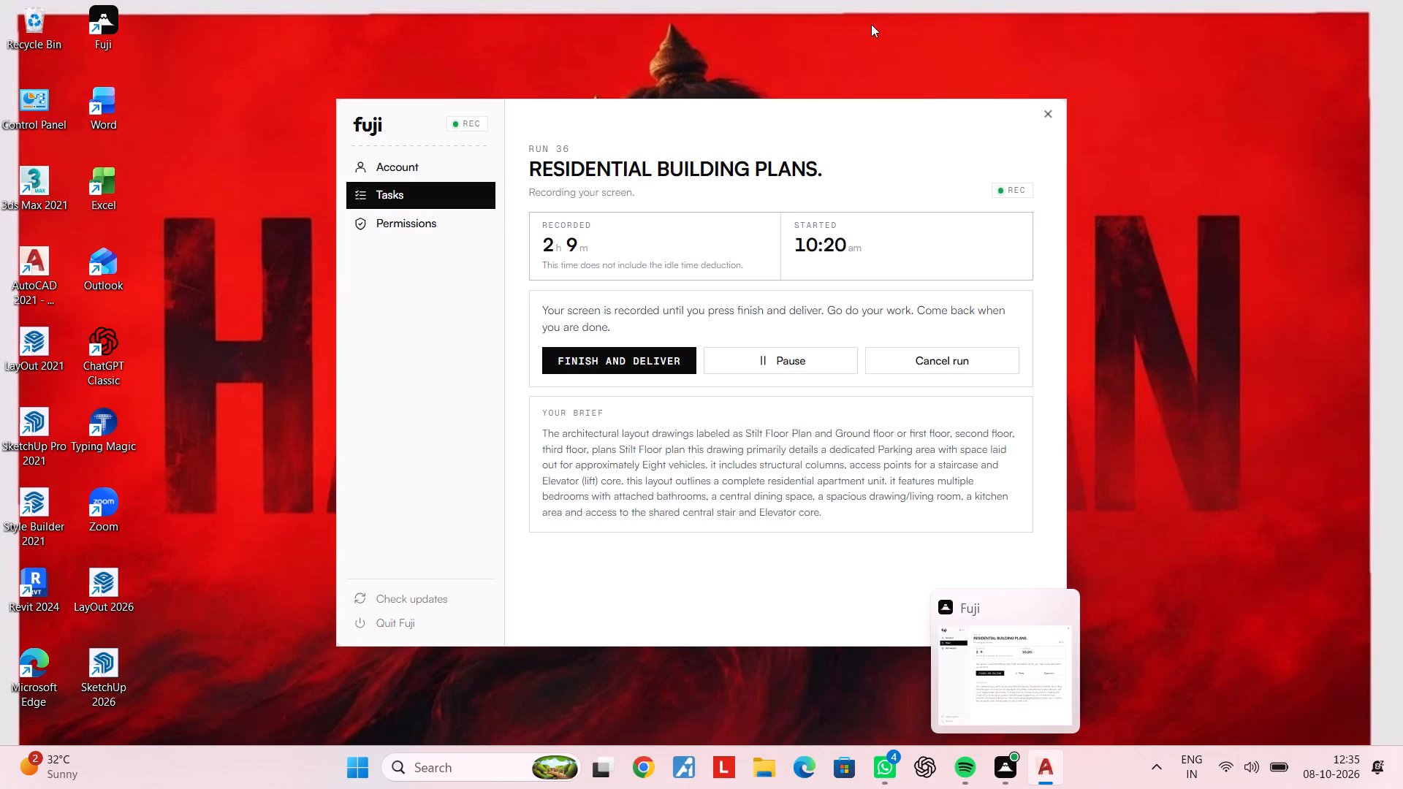
key("Escape")
key("Escape")
middle_click_drag(783, 376, 609, 395)
key("Escape")
key("Escape")
key("Escape")
key("Escape")
key("Escape")
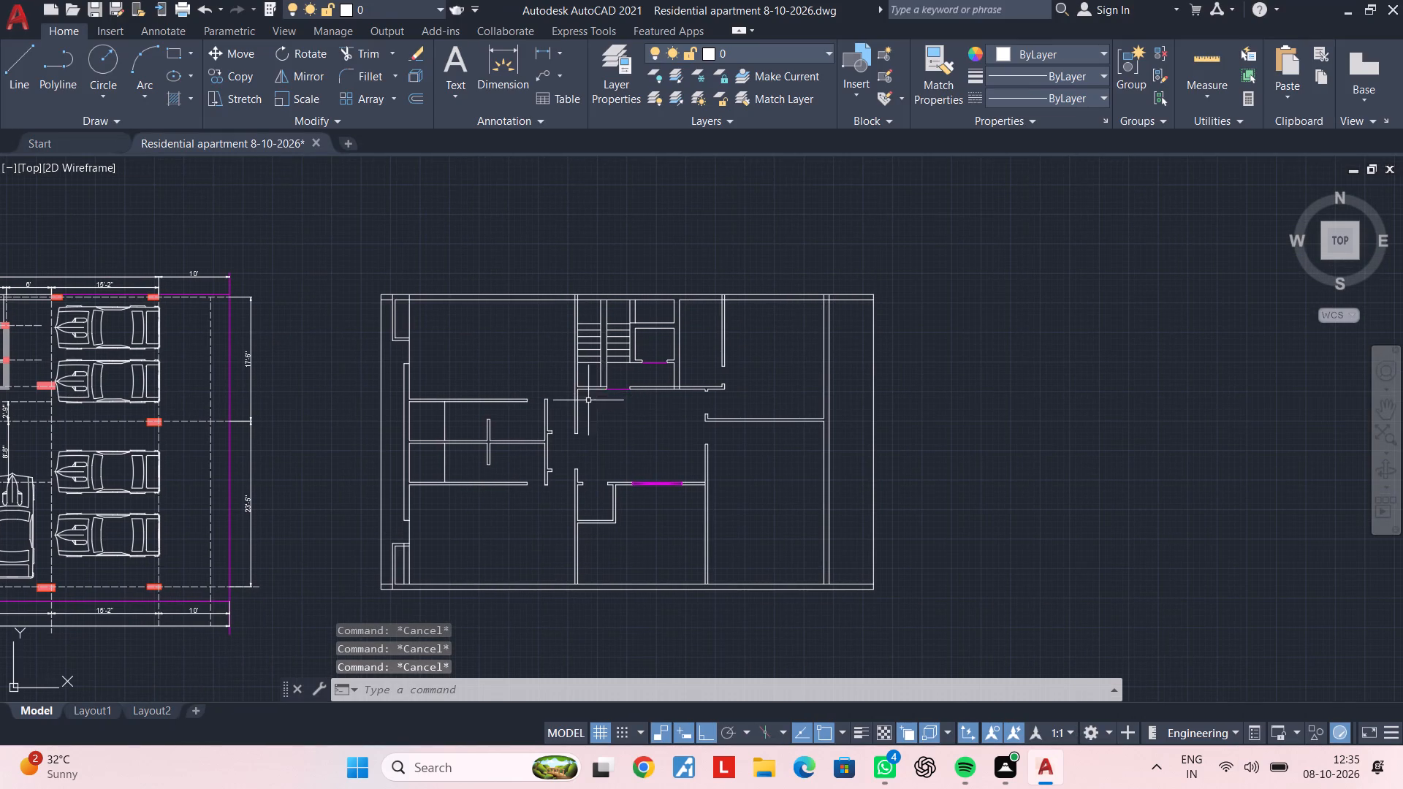
middle_click_drag(620, 386, 519, 394)
scroll(515, 382, "up", 2)
middle_click_drag(394, 377, 526, 378)
middle_click_drag(408, 294, 597, 430)
middle_click_drag(470, 407, 471, 405)
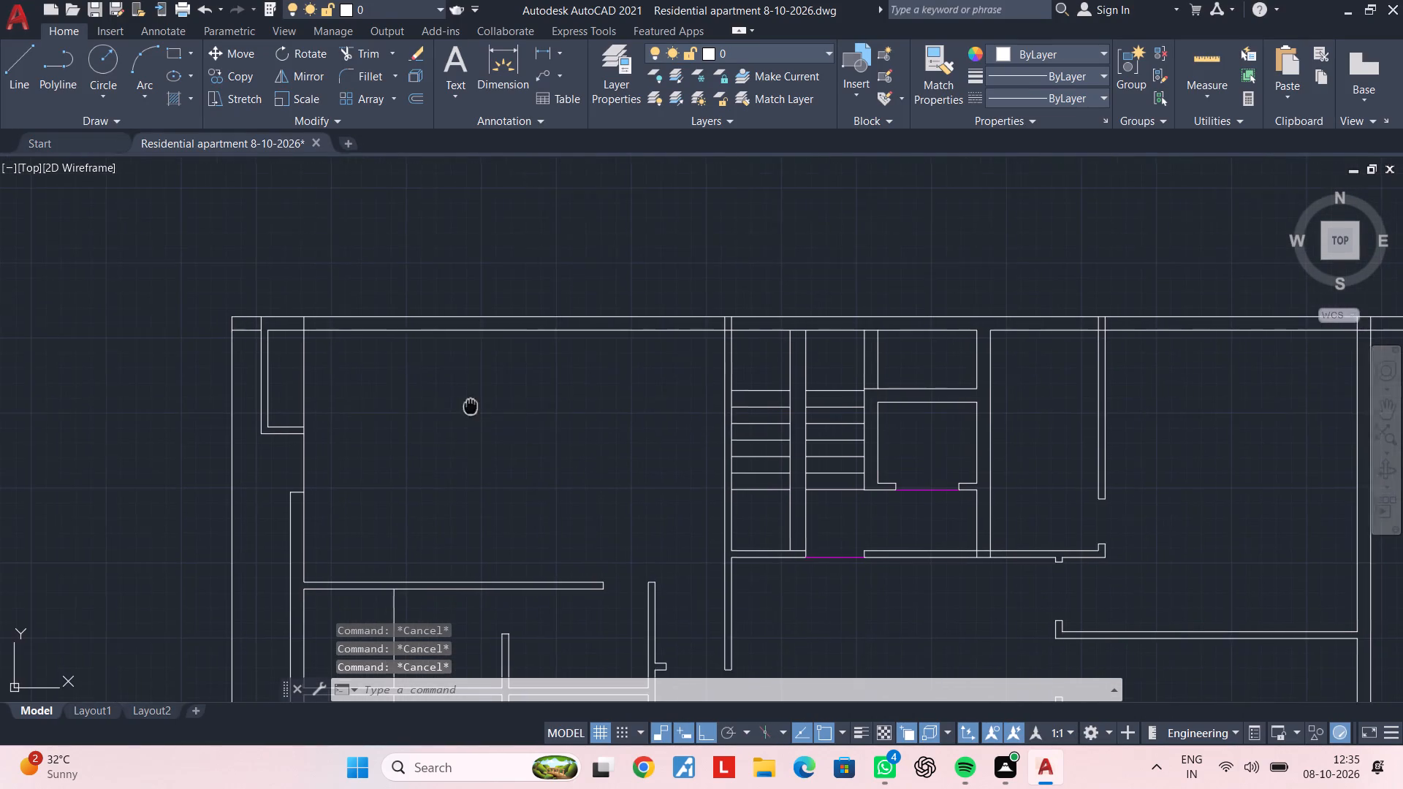
middle_click_drag(471, 405, 511, 381)
key("Escape")
middle_click_drag(1025, 460, 940, 444)
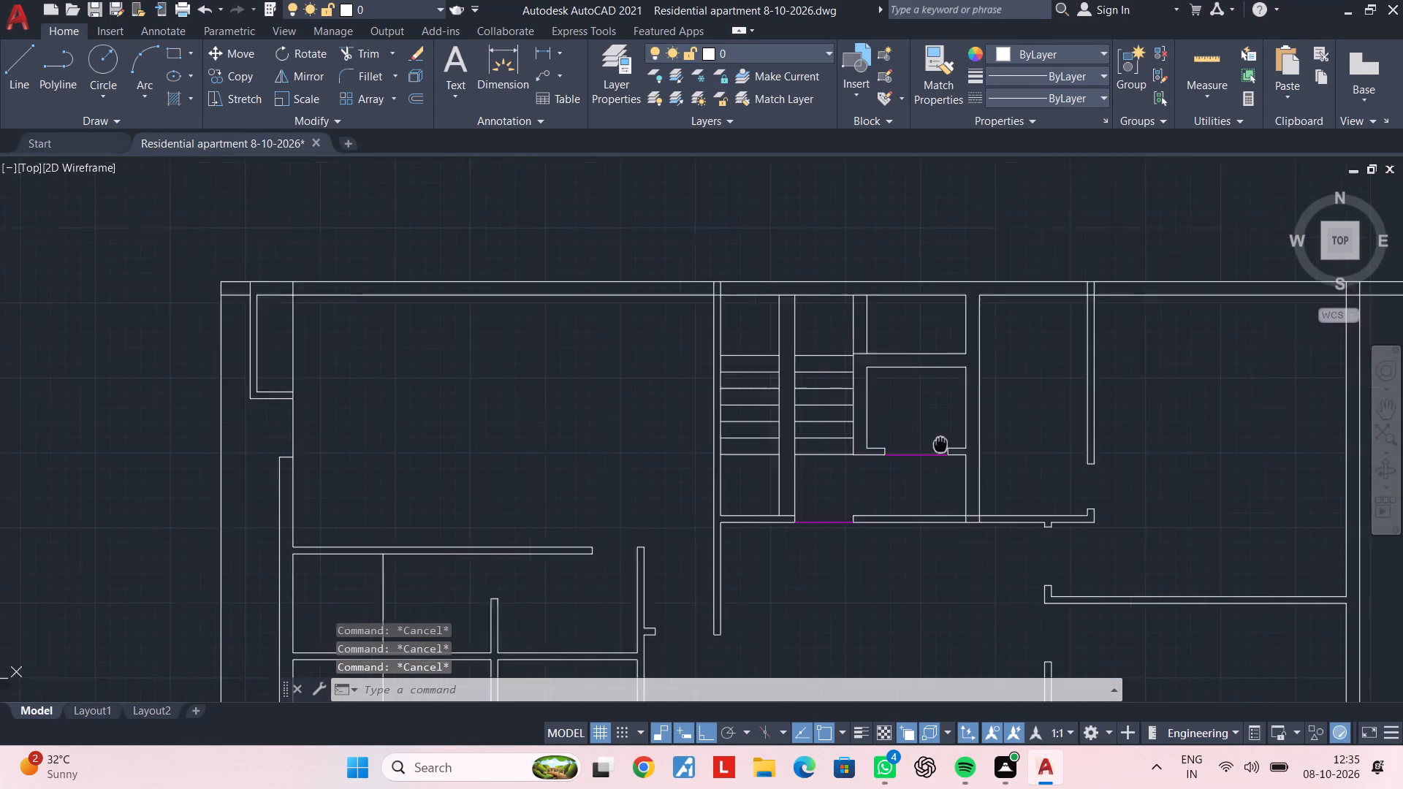
middle_click_drag(940, 444, 455, 420)
scroll(825, 422, "down", 2)
middle_click_drag(784, 429, 798, 294)
middle_click_drag(721, 441, 731, 436)
middle_click_drag(574, 310, 580, 403)
middle_click_drag(552, 414, 744, 391)
scroll(723, 394, "down", 1)
middle_click_drag(714, 397, 655, 427)
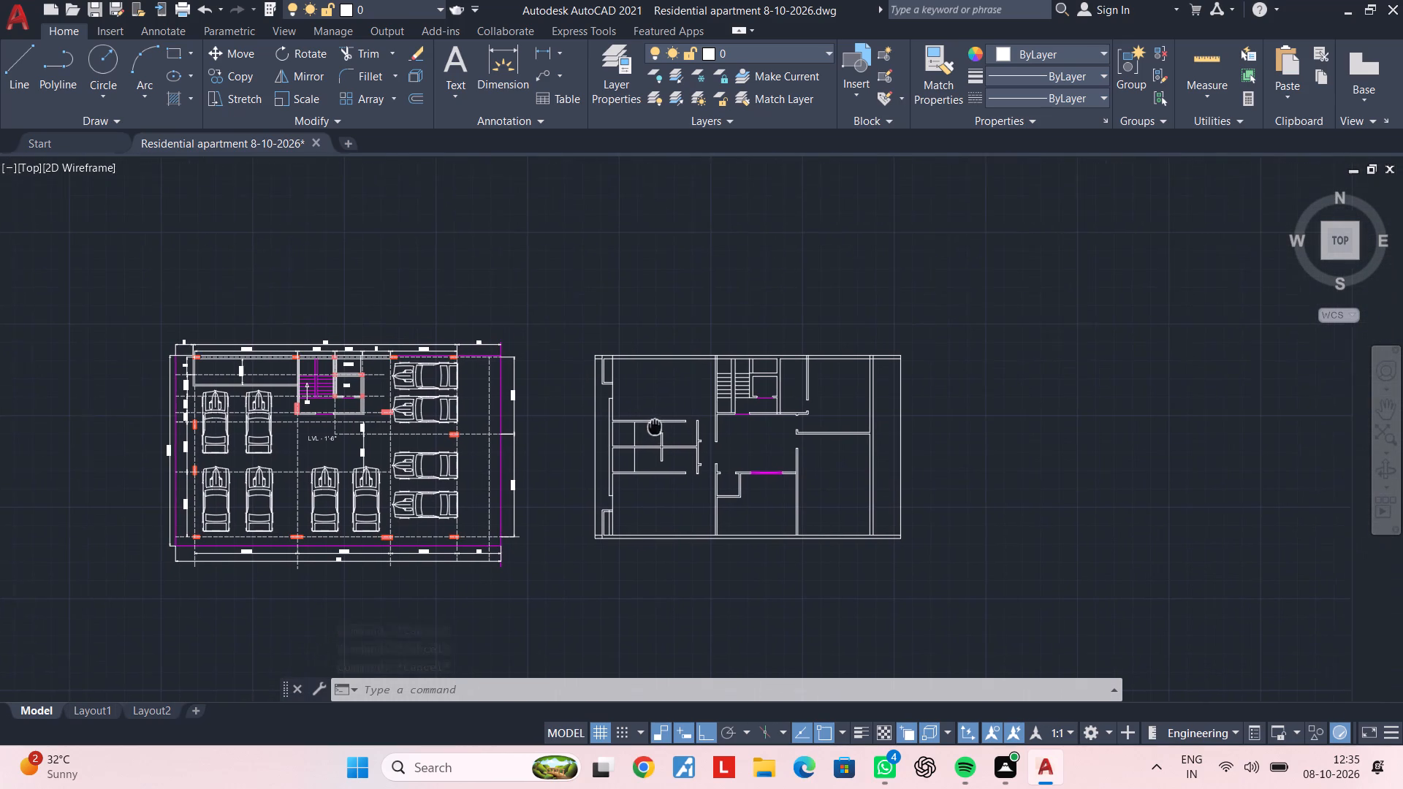
middle_click_drag(655, 427, 651, 429)
key("Escape")
key("Escape")
middle_click_drag(623, 418, 515, 443)
scroll(524, 415, "up", 2)
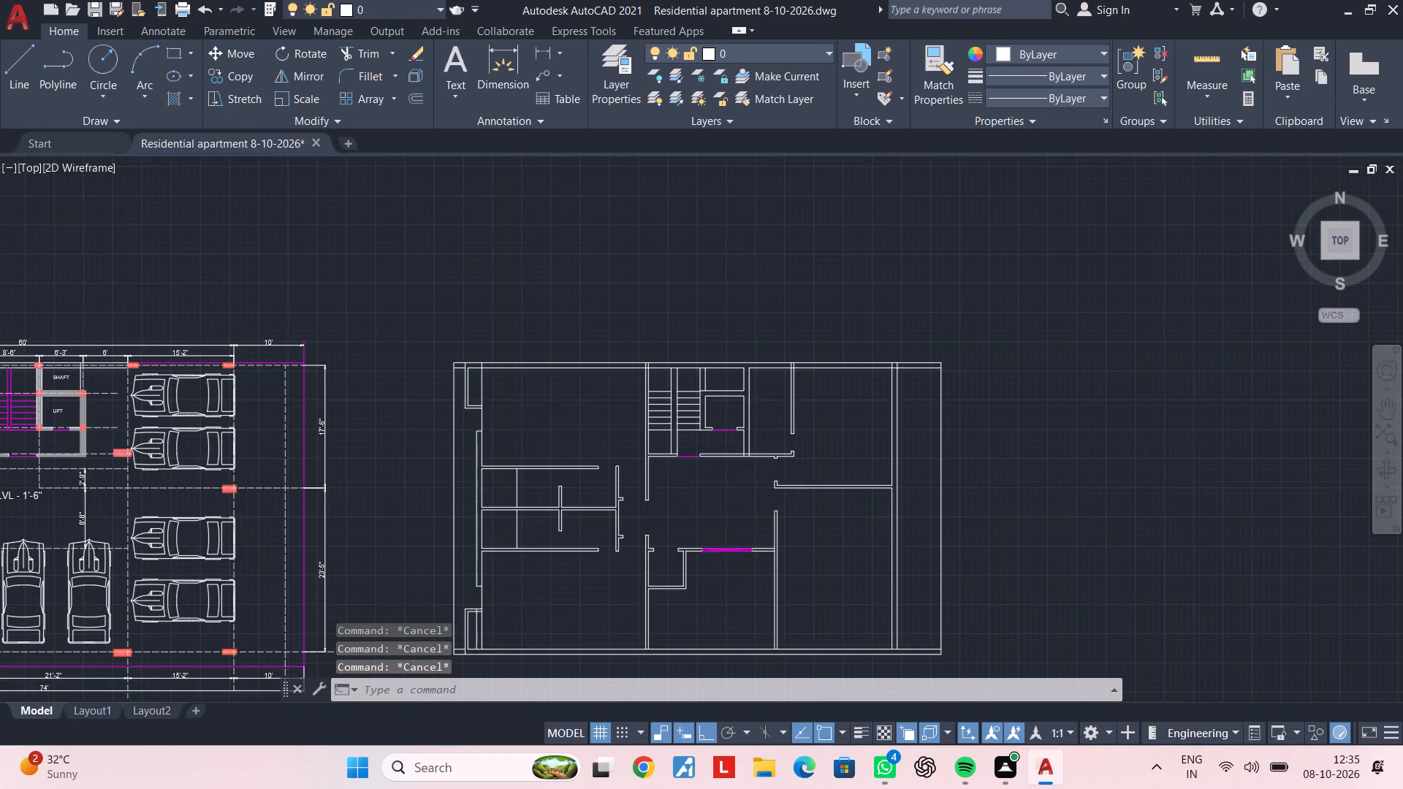
middle_click_drag(547, 407, 424, 458)
middle_click_drag(401, 472, 401, 438)
middle_click_drag(376, 428, 389, 427)
key("Escape")
key("Escape")
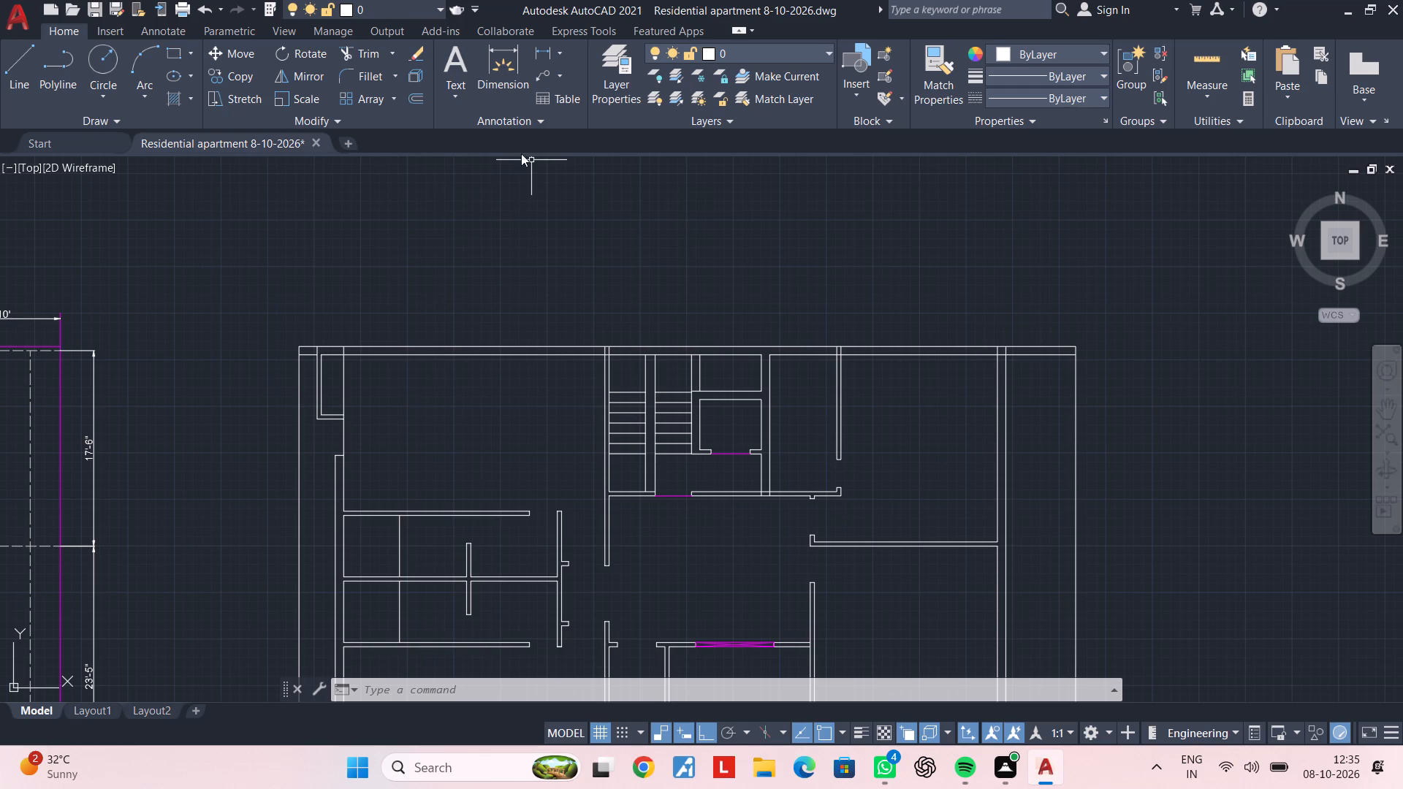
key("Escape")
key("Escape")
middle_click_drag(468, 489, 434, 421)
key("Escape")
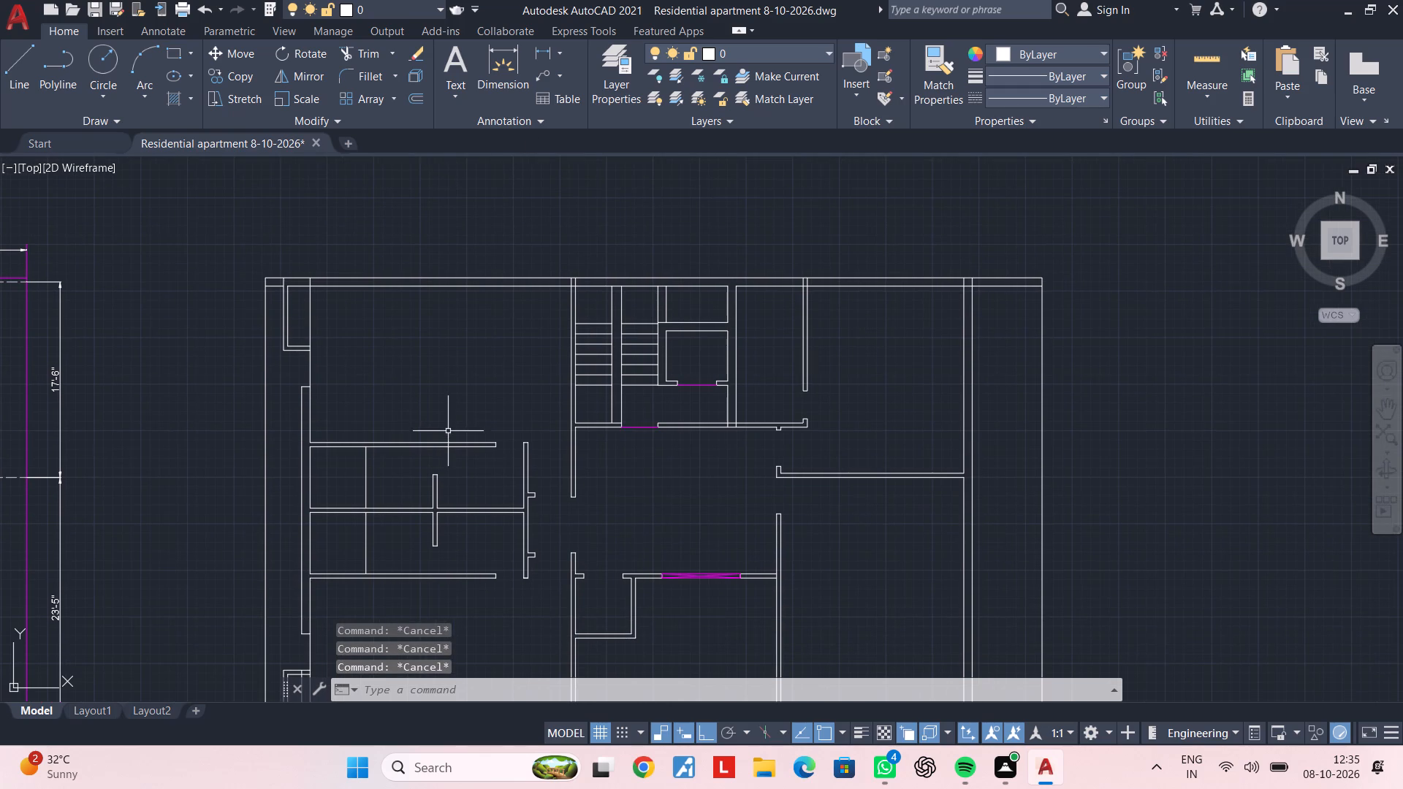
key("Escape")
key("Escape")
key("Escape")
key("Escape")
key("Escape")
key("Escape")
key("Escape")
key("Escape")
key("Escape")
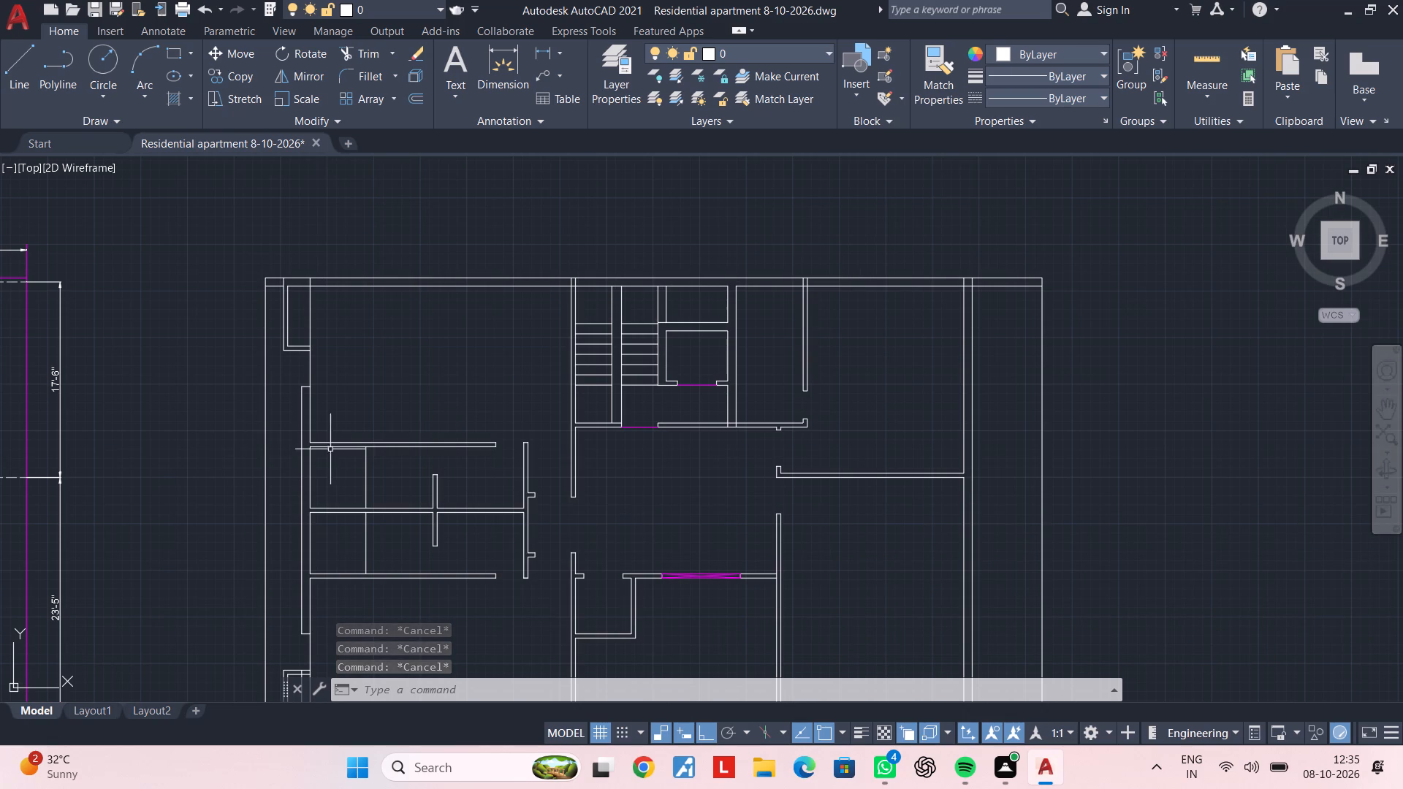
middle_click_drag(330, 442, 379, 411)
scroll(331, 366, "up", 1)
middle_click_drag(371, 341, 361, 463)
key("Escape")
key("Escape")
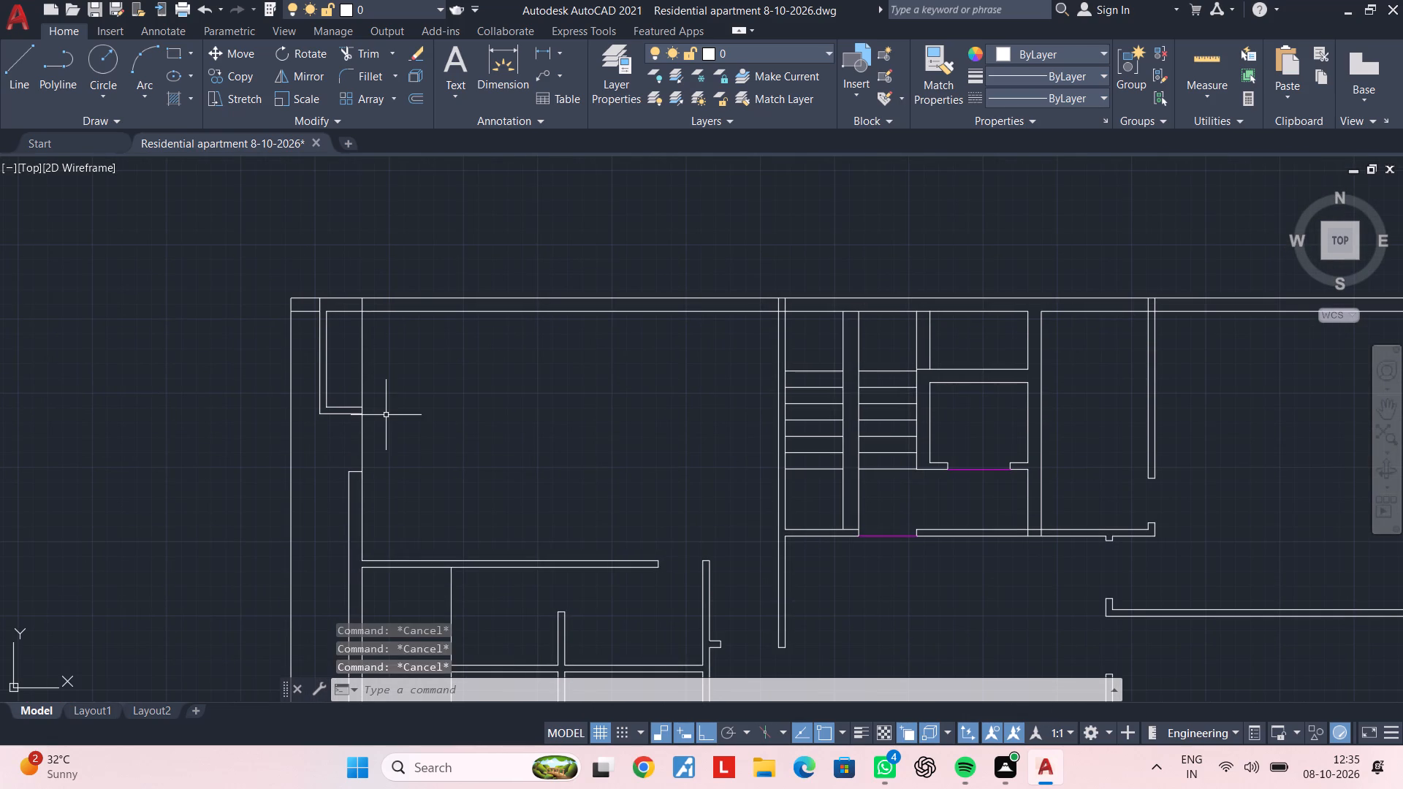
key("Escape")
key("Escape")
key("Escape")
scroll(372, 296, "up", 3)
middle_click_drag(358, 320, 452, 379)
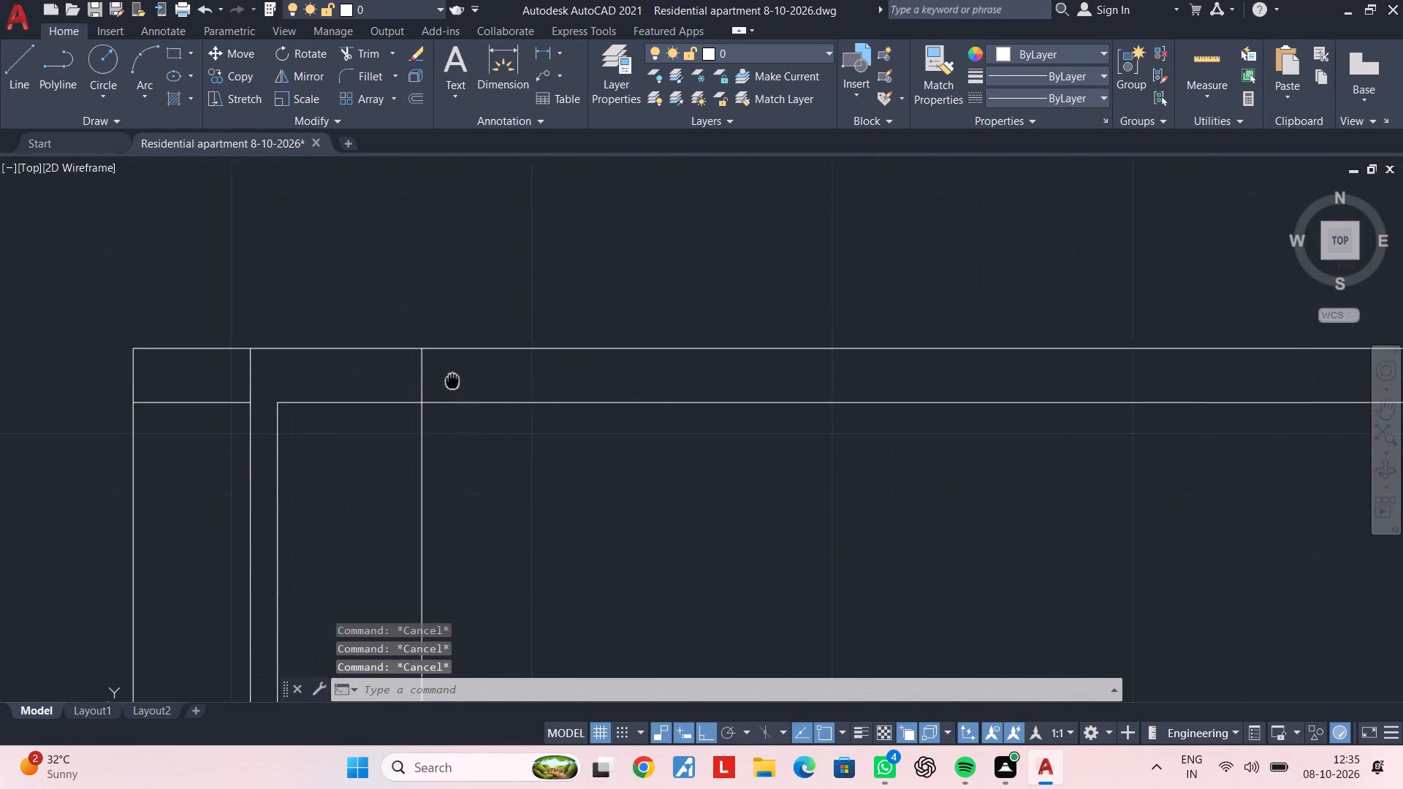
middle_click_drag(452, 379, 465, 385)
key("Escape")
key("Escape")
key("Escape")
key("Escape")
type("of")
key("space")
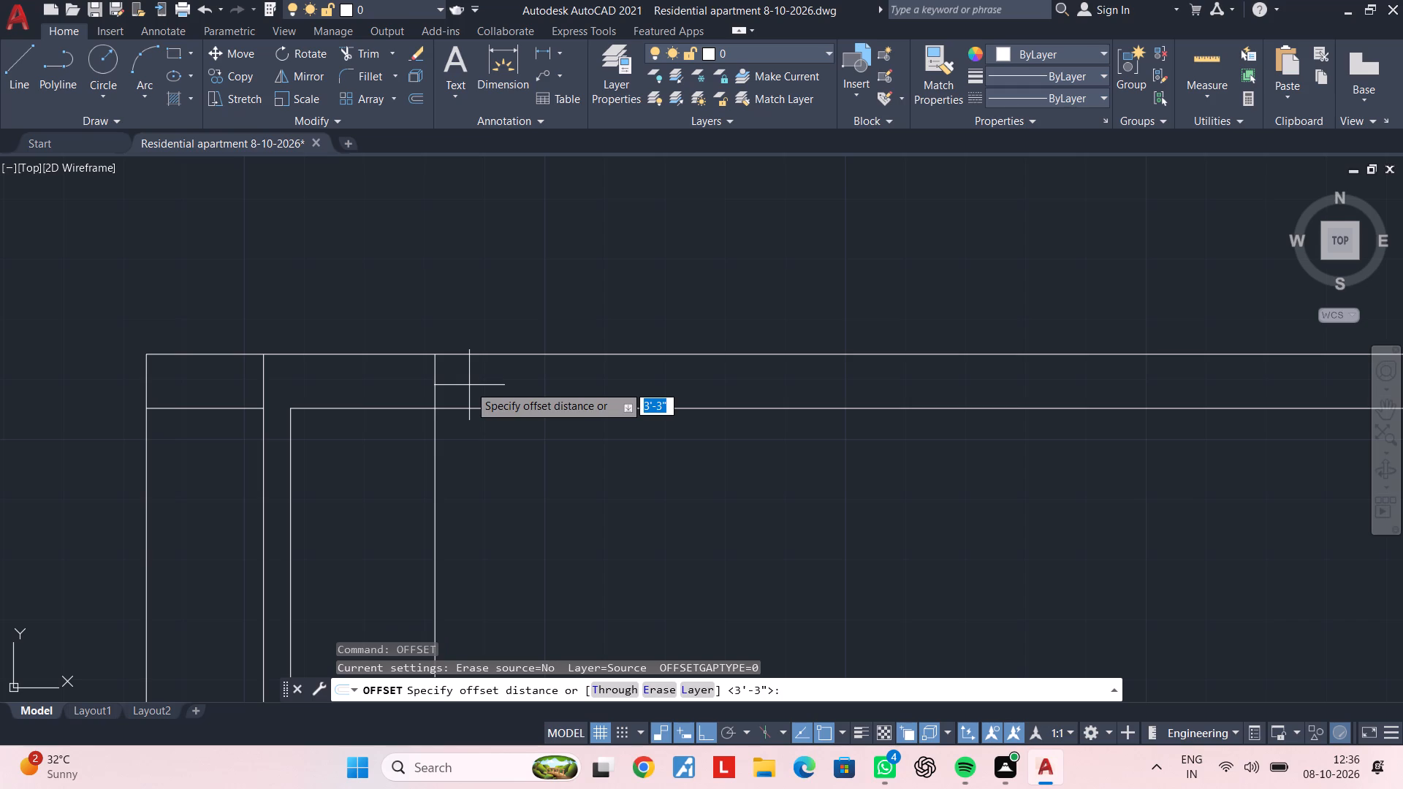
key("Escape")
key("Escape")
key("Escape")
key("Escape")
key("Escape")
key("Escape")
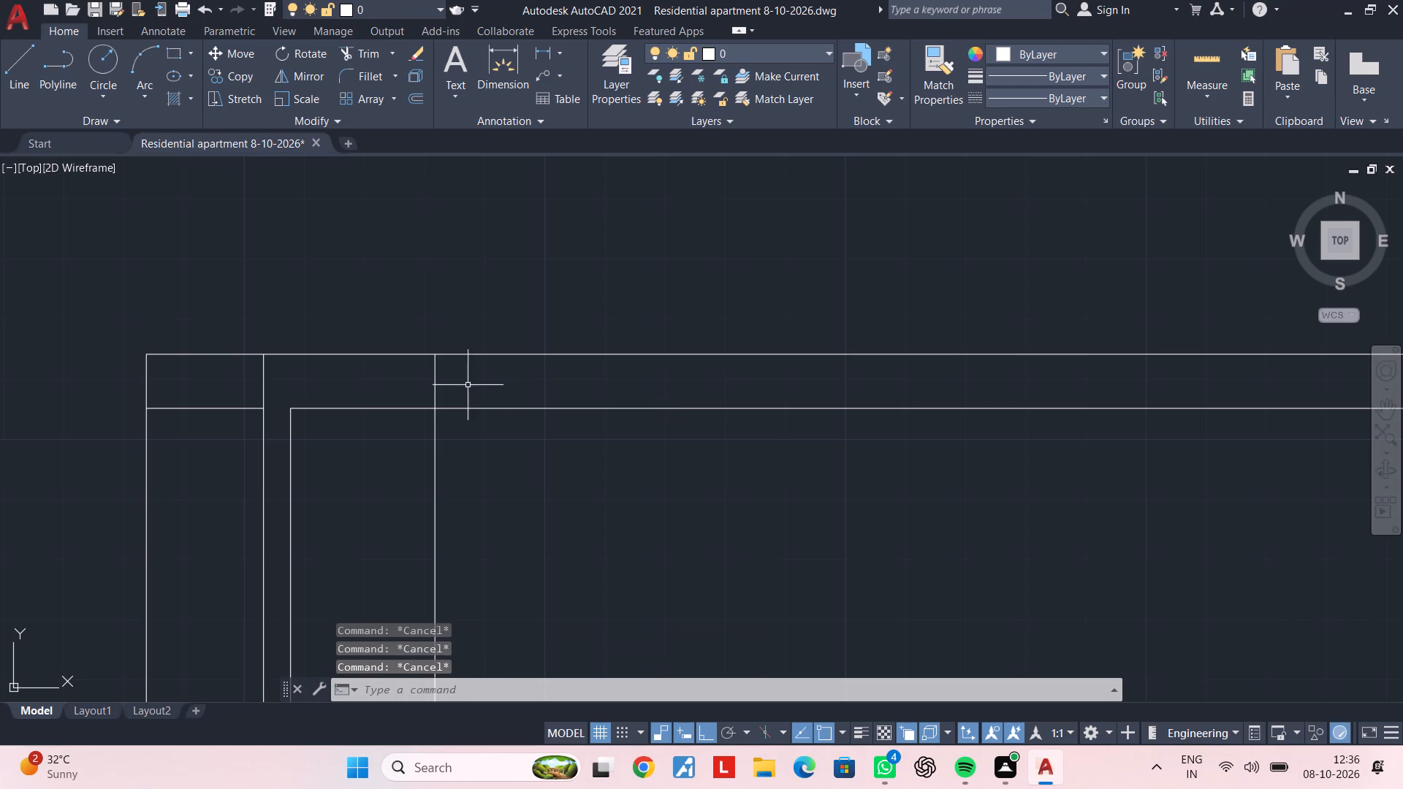
Copy the red column at the stilt plan's upper-left corner onto the upper outer wall of the floor plan, near its left end.
scroll(554, 431, "down", 3)
scroll(475, 392, "down", 2)
middle_click_drag(446, 392, 743, 357)
middle_click_drag(199, 375, 224, 376)
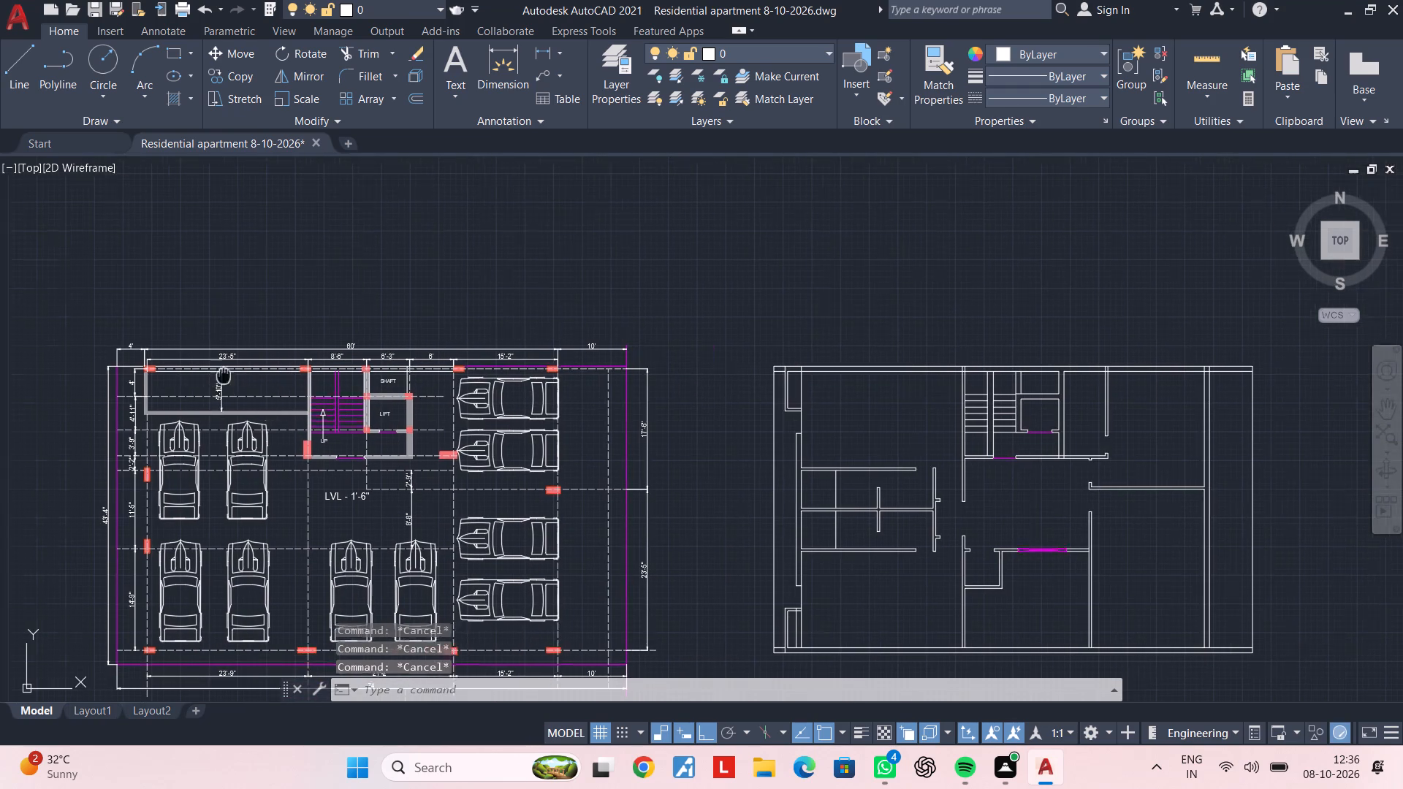
middle_click_drag(224, 376, 406, 376)
scroll(338, 369, "up", 5)
left_click(256, 292)
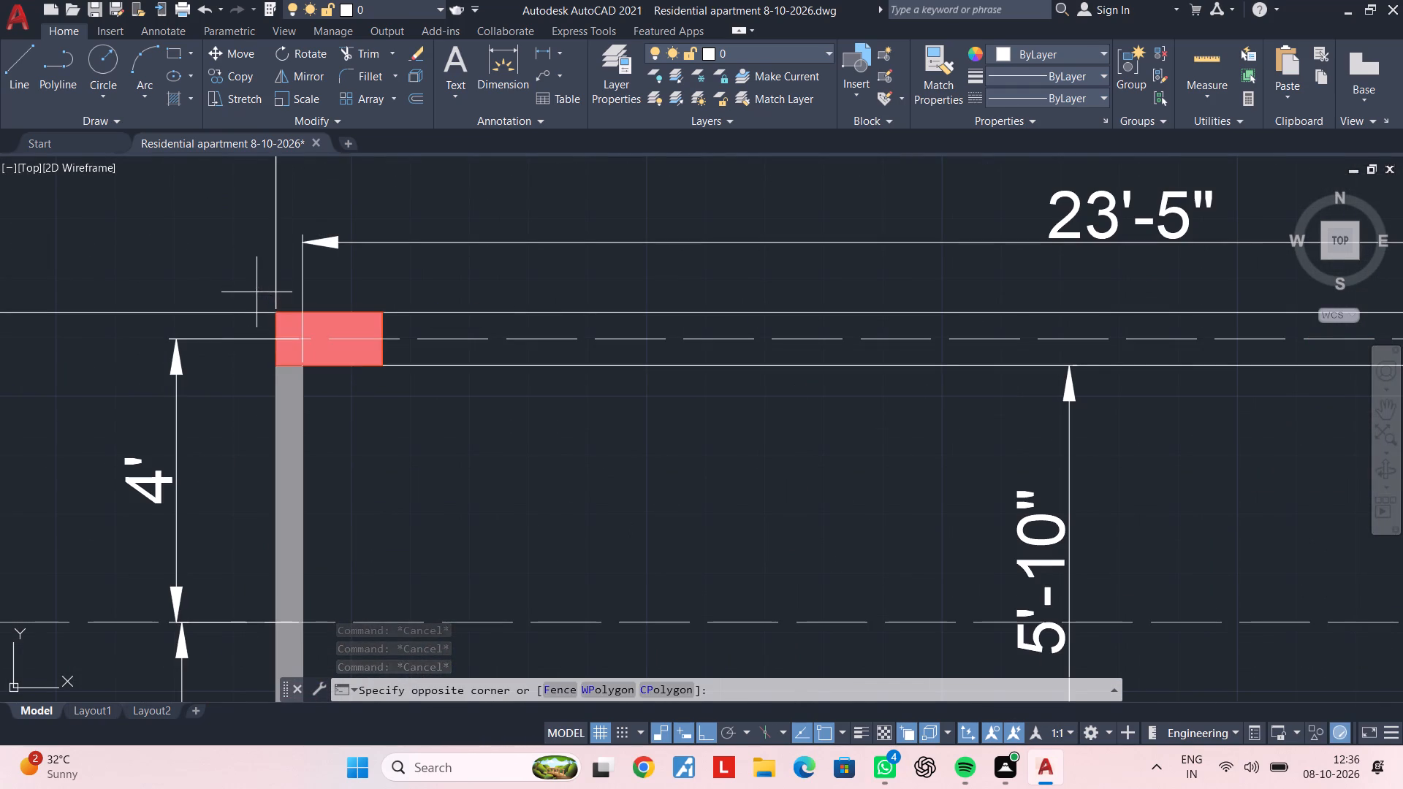
left_click(412, 376)
type("co")
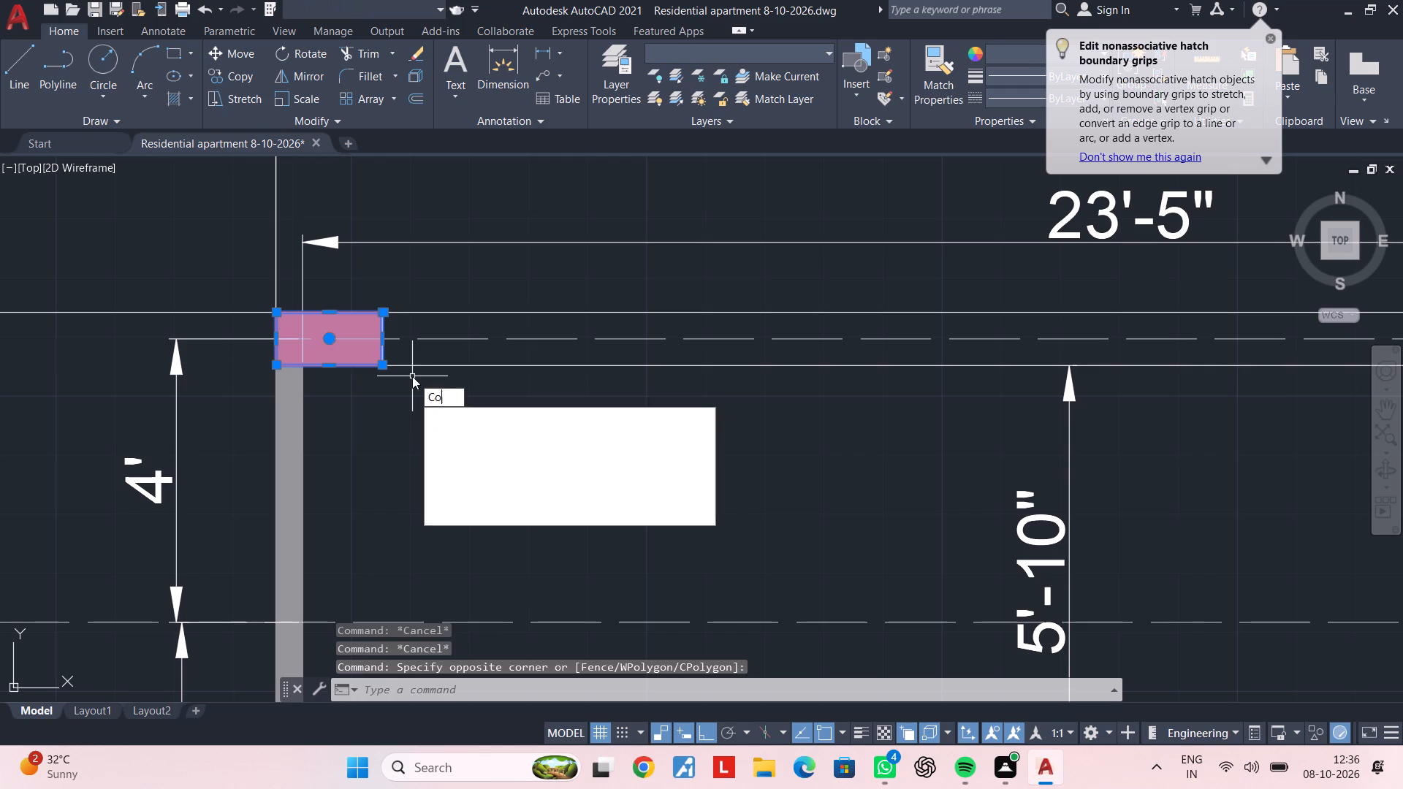
key("space")
left_click(386, 364)
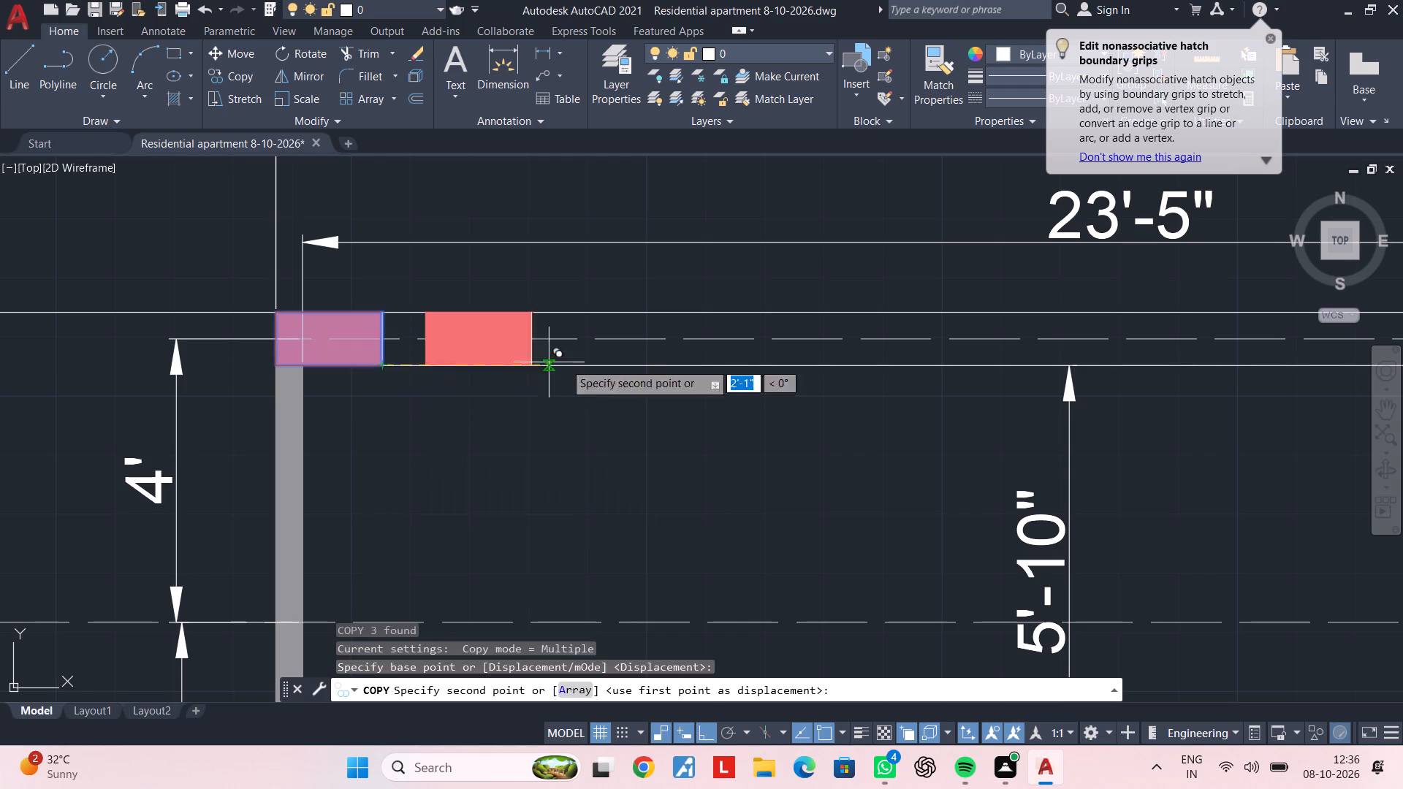
scroll(688, 368, "down", 3)
middle_click_drag(731, 370, 202, 370)
middle_click_drag(1008, 320, 315, 351)
middle_click_drag(1109, 396, 662, 392)
scroll(631, 392, "up", 3)
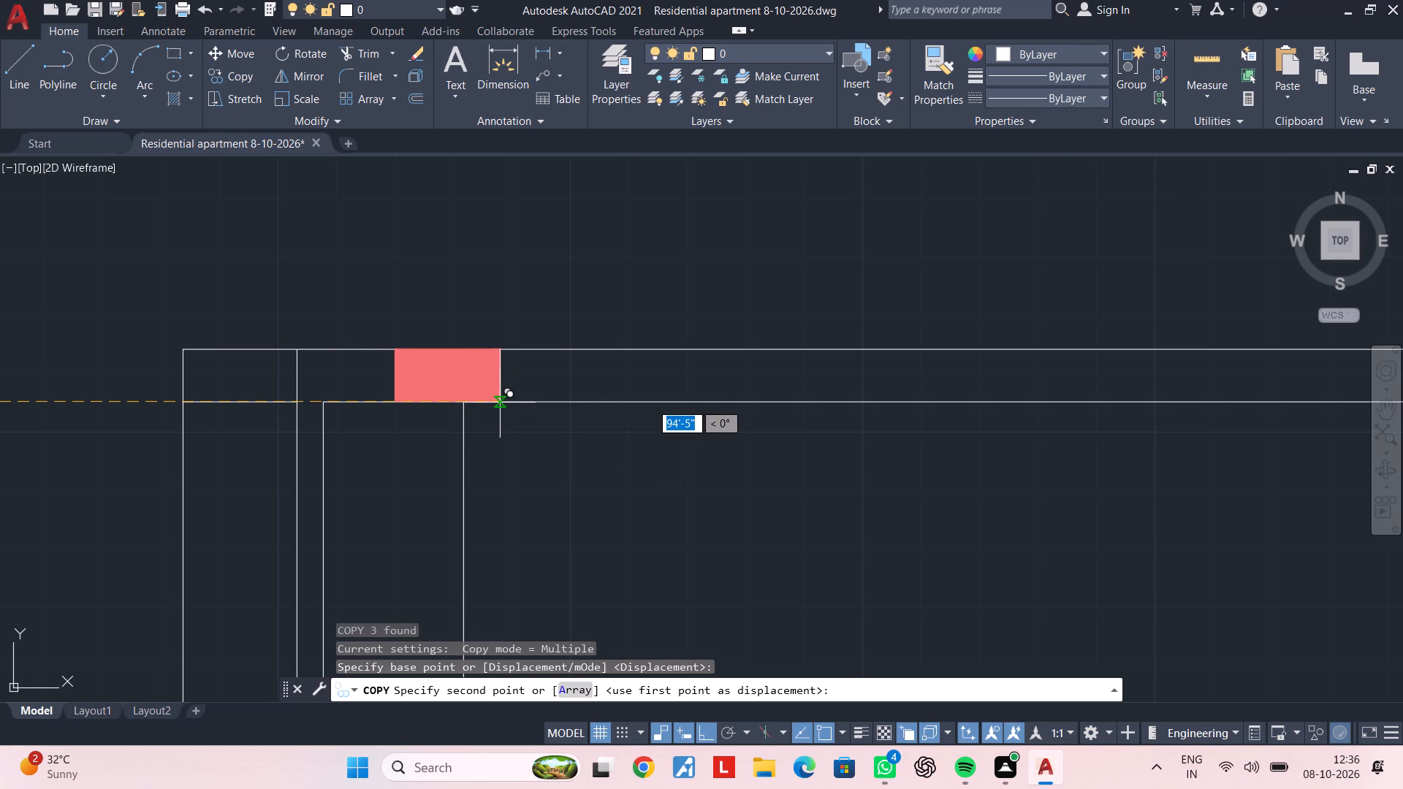
left_click(718, 400)
key("Escape")
key("Escape")
key("Escape")
key("Escape")
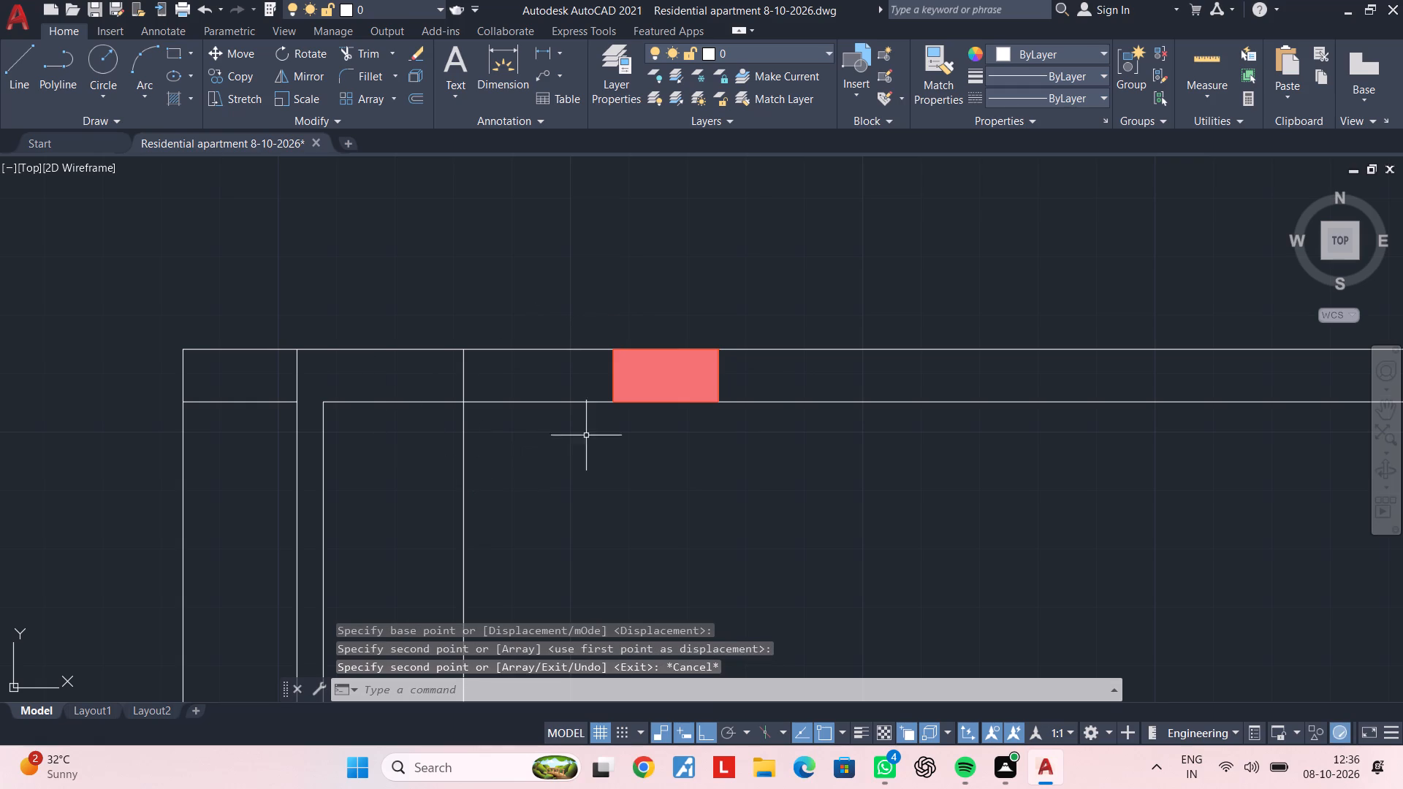
Check the copied column's width with a linear dimension, without placing it.
left_click(536, 50)
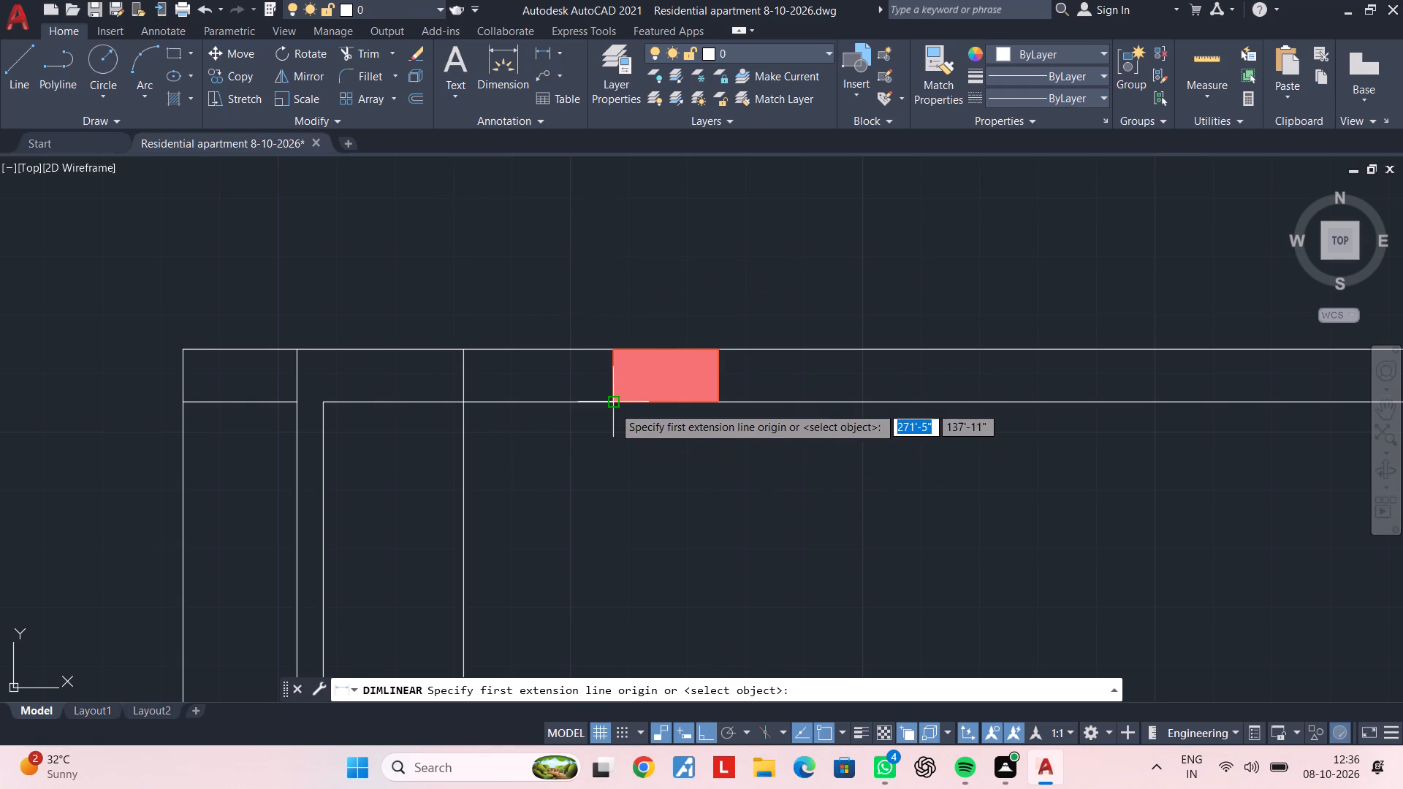
left_click(613, 405)
left_click(718, 403)
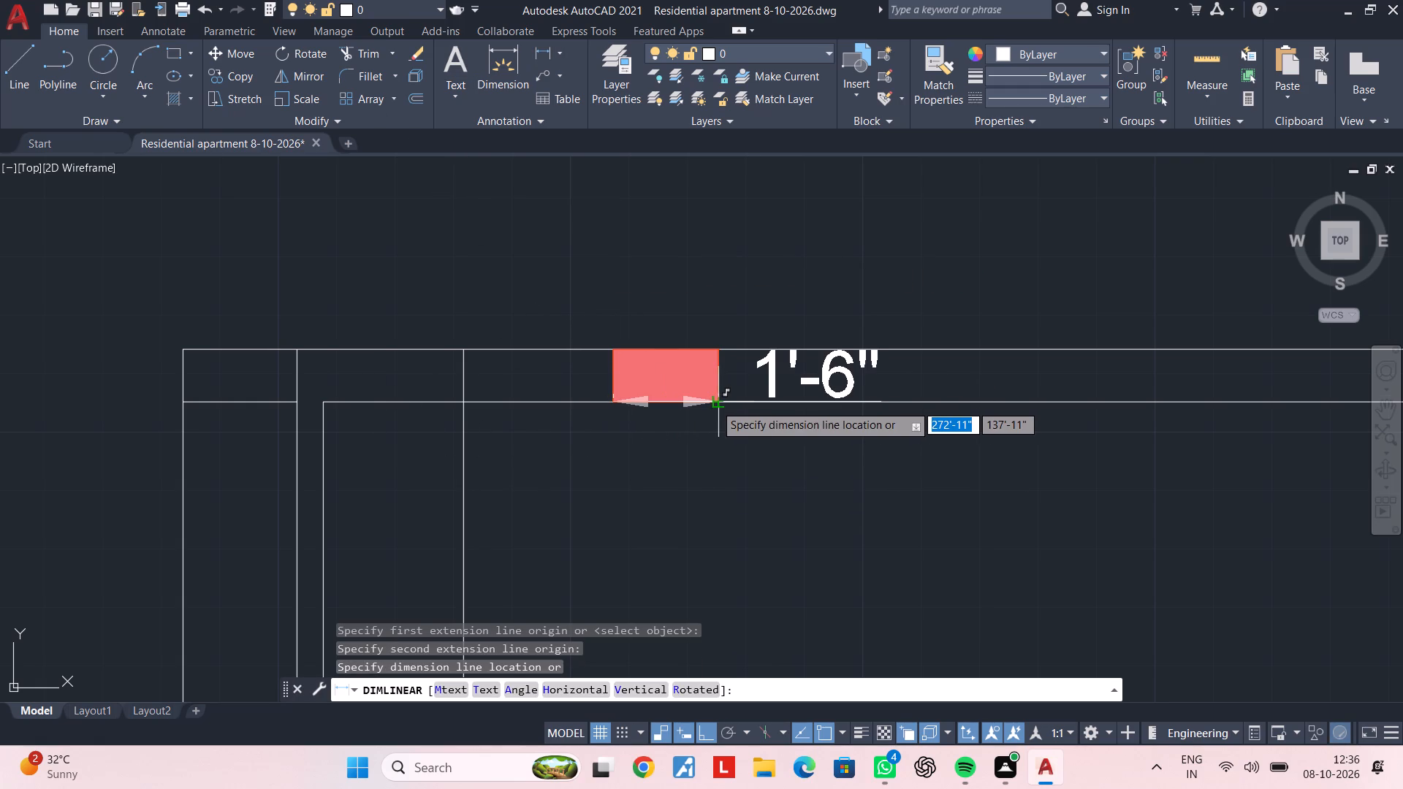
key("Escape")
key("Escape")
key("Escape")
key("Escape")
Offset the vertical wall line at the upper-left room by 4.5" toward the room's interior.
type("of 4.5\"")
key("Return")
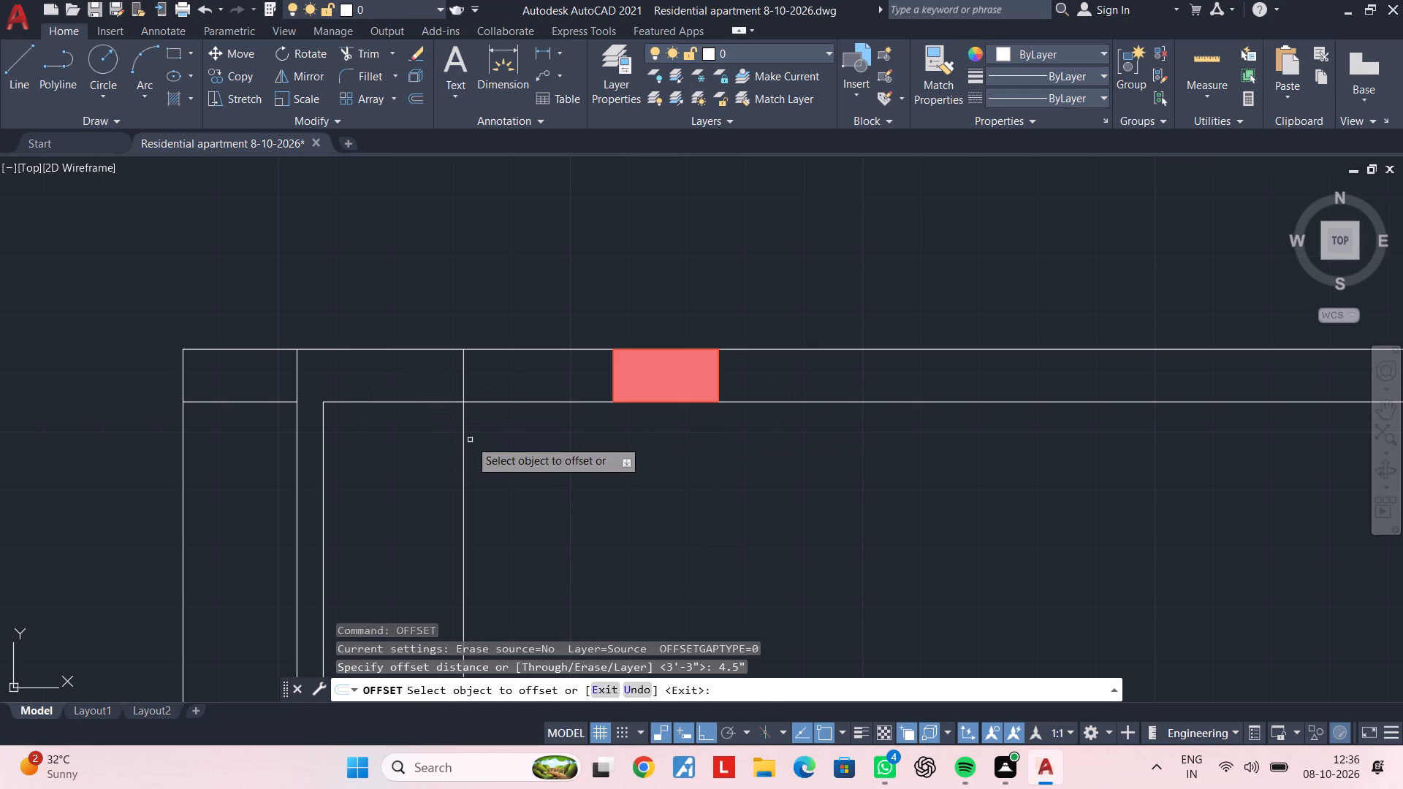
left_click(464, 440)
left_click(524, 433)
key("Escape")
key("Escape")
Trim the offset line below the upper outer wall, keeping only the short piece within the wall thickness.
key("t")
key("r")
key("space")
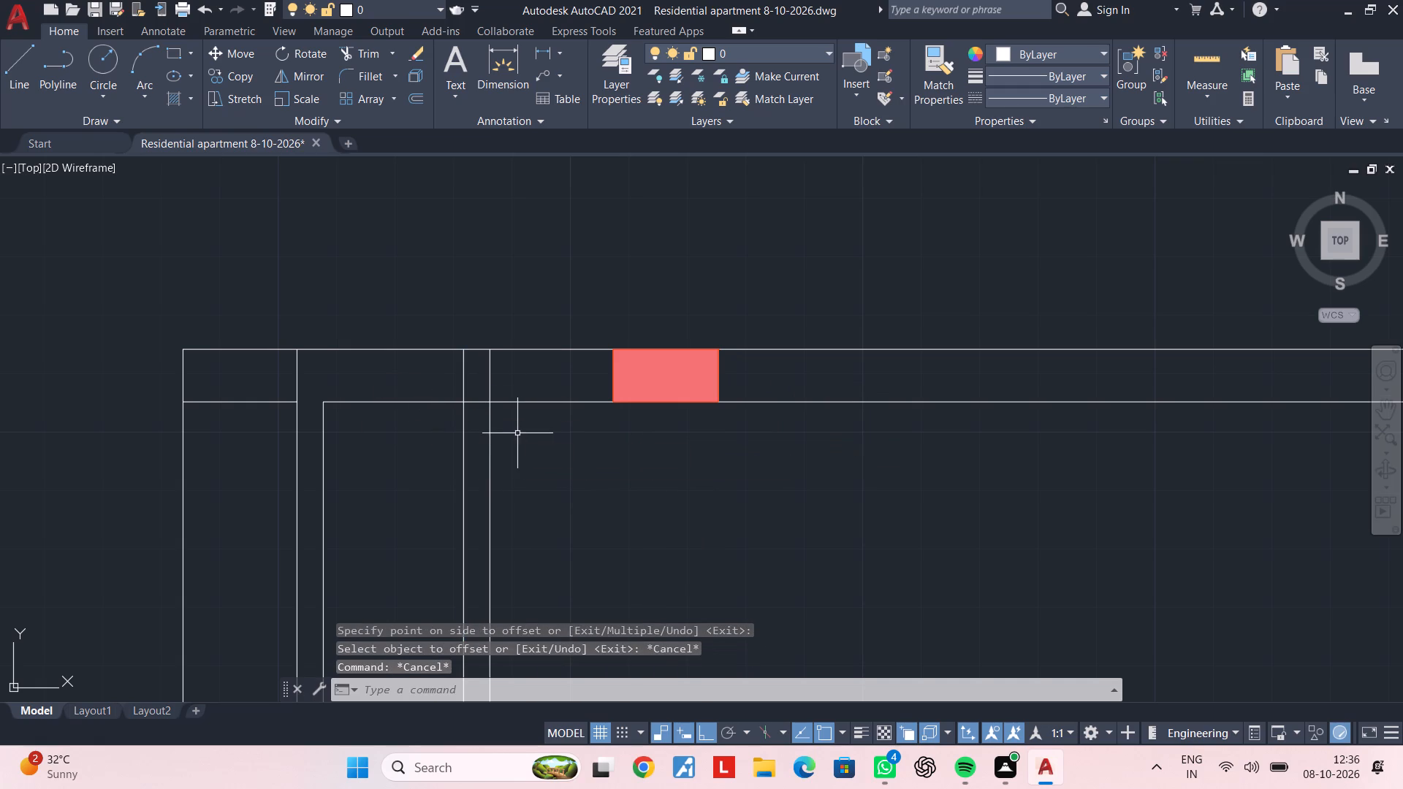
left_click(487, 457)
left_click(489, 455)
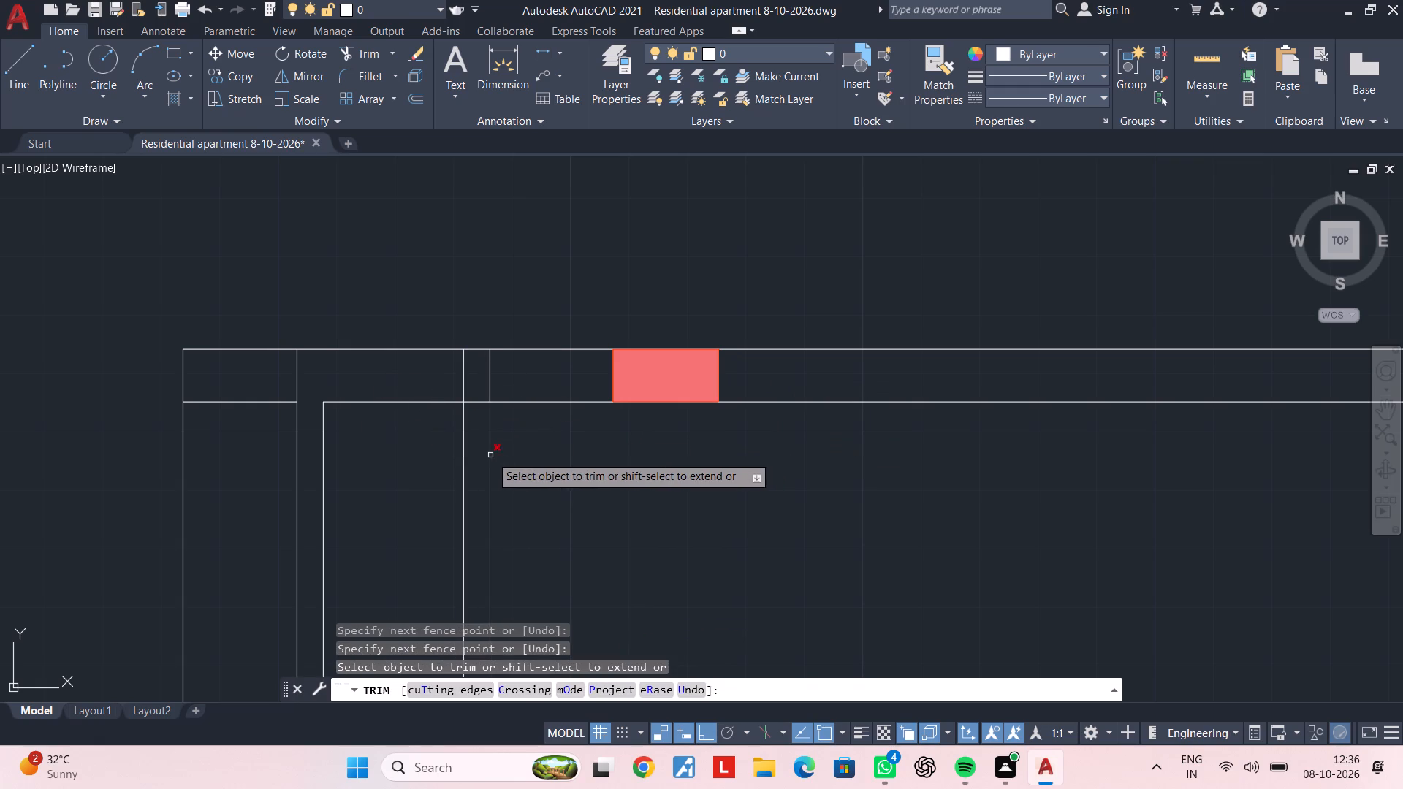
left_click(490, 455)
key("Escape")
key("Escape")
Move the copied column so its lower-right corner meets the lower end of the short offset line.
middle_click_drag(557, 446, 530, 460)
key("Escape")
left_click(545, 327)
left_click(726, 436)
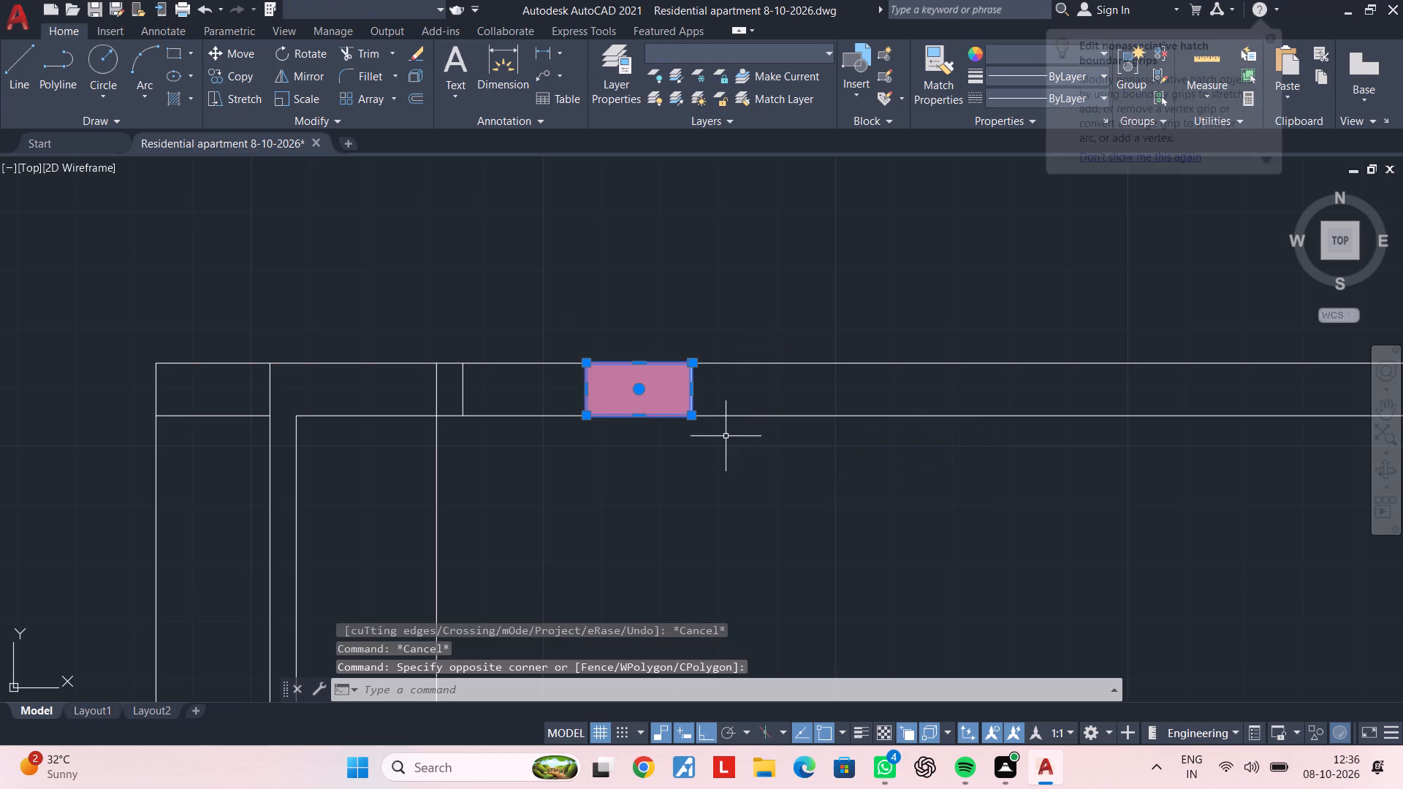
type("m")
key("space")
left_click(693, 416)
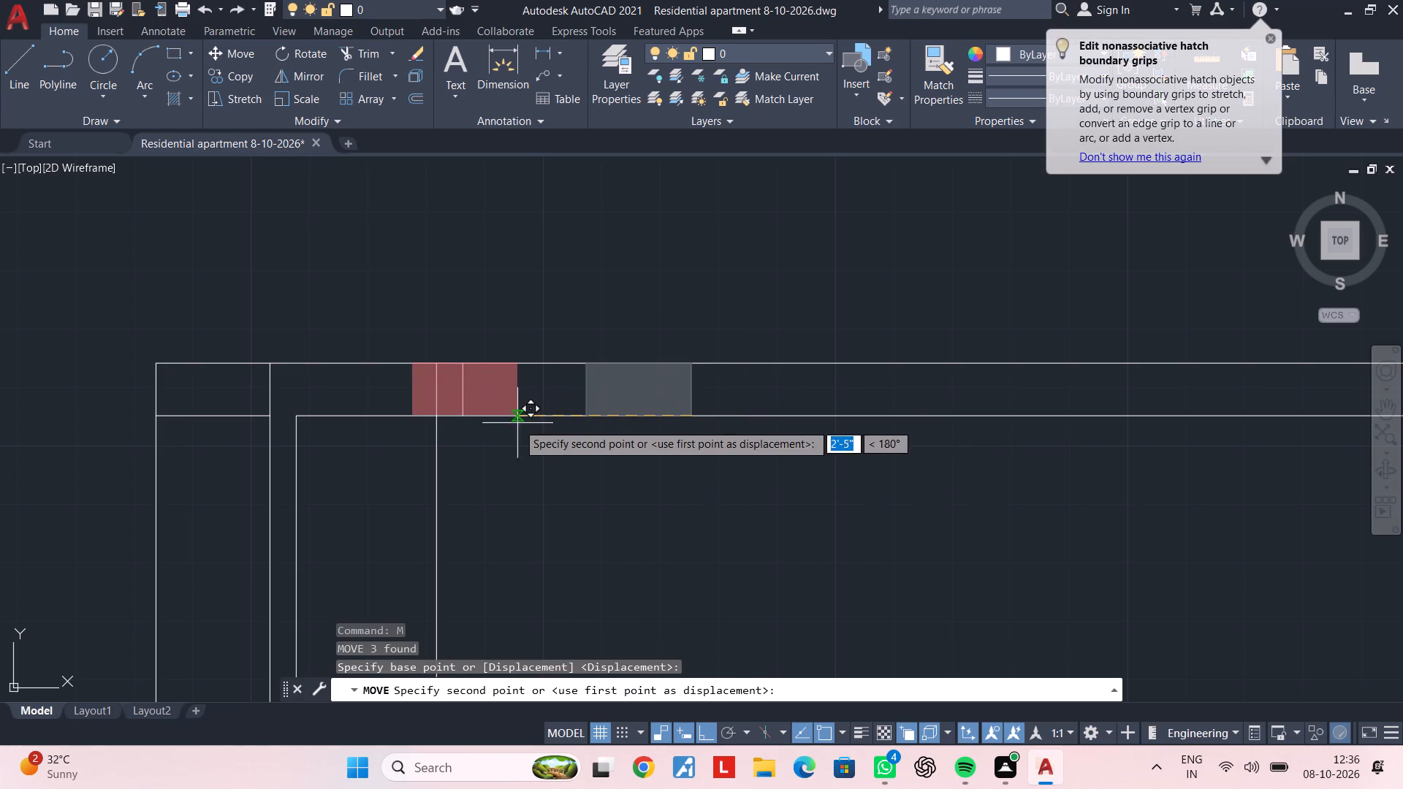
left_click(465, 417)
middle_click_drag(436, 429, 439, 462)
key("Escape")
key("Escape")
Trim the left line of the staircase's left wall where it crosses the upper outer wall.
scroll(579, 463, "down", 2)
middle_click_drag(583, 463, 360, 437)
key("Escape")
key("Escape")
middle_click_drag(425, 469, 407, 447)
key("Escape")
key("Escape")
middle_click_drag(320, 443, 415, 433)
key("Escape")
middle_click_drag(626, 424, 434, 437)
middle_click_drag(586, 446, 400, 453)
key("Escape")
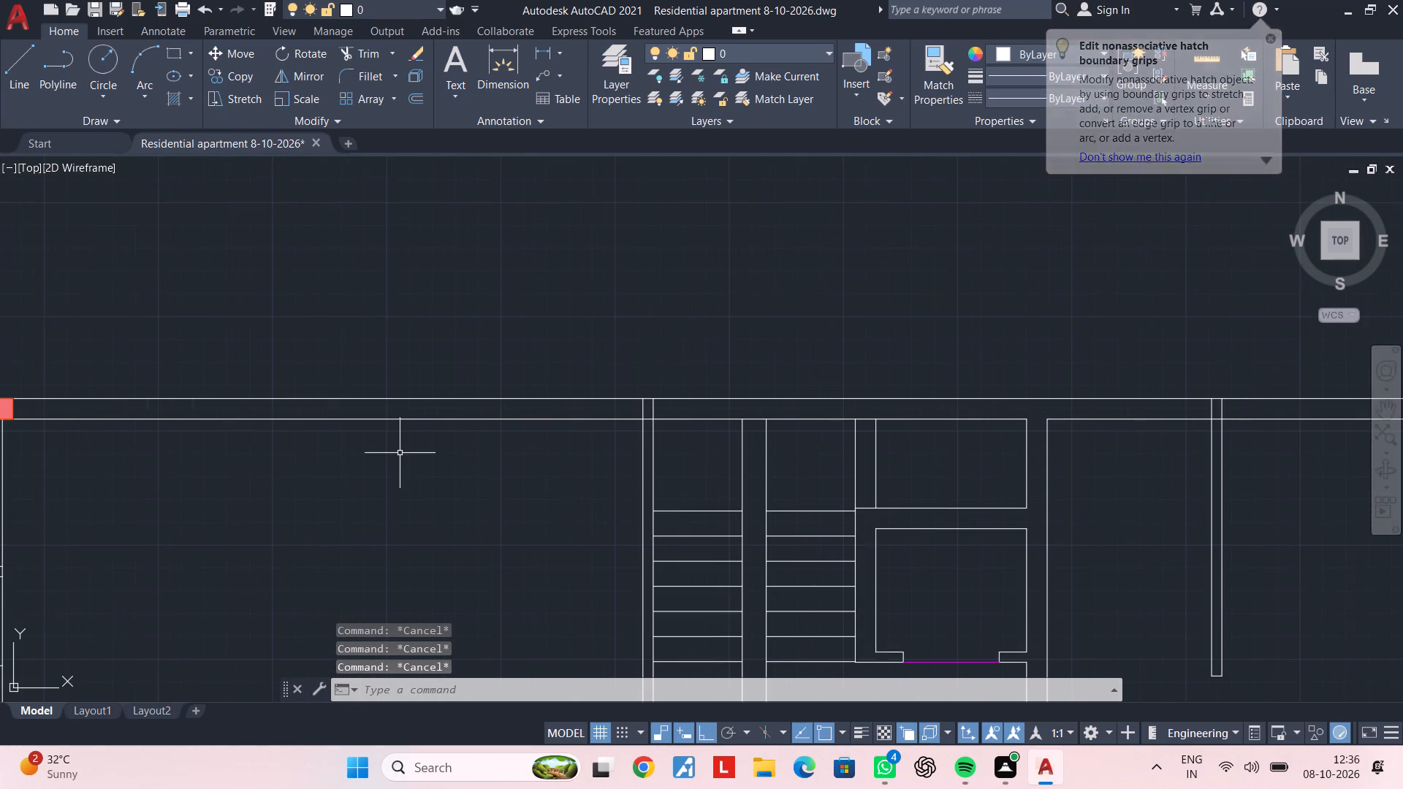
key("Escape")
key("Escape")
key("Escape")
key("Escape")
middle_click_drag(465, 456, 346, 468)
key("Escape")
key("Escape")
scroll(442, 462, "up", 2)
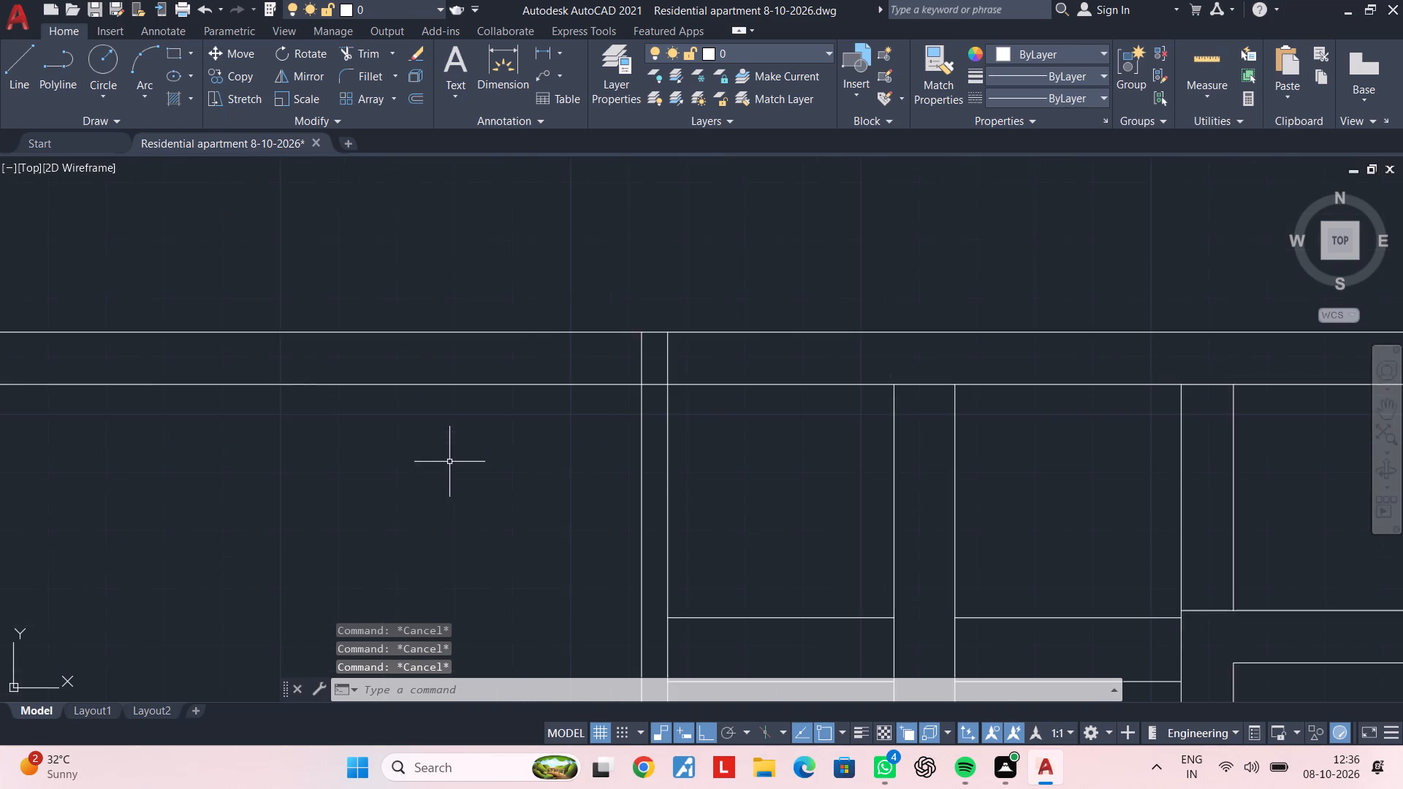
middle_click_drag(482, 461, 389, 511)
key("Escape")
key("Escape")
key("Escape")
key("Escape")
key("Escape")
key("Escape")
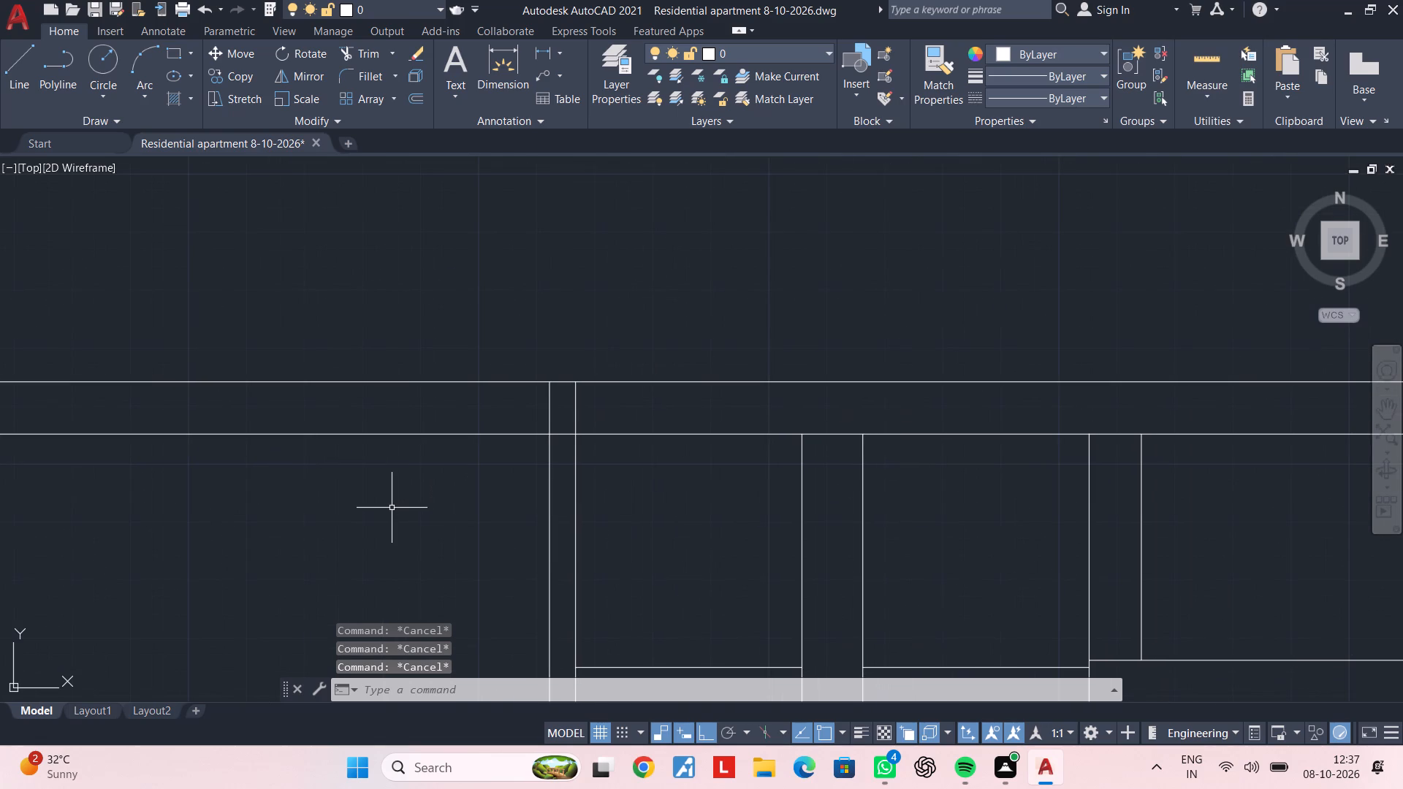
key("t")
key("r")
key("space")
left_click(550, 411)
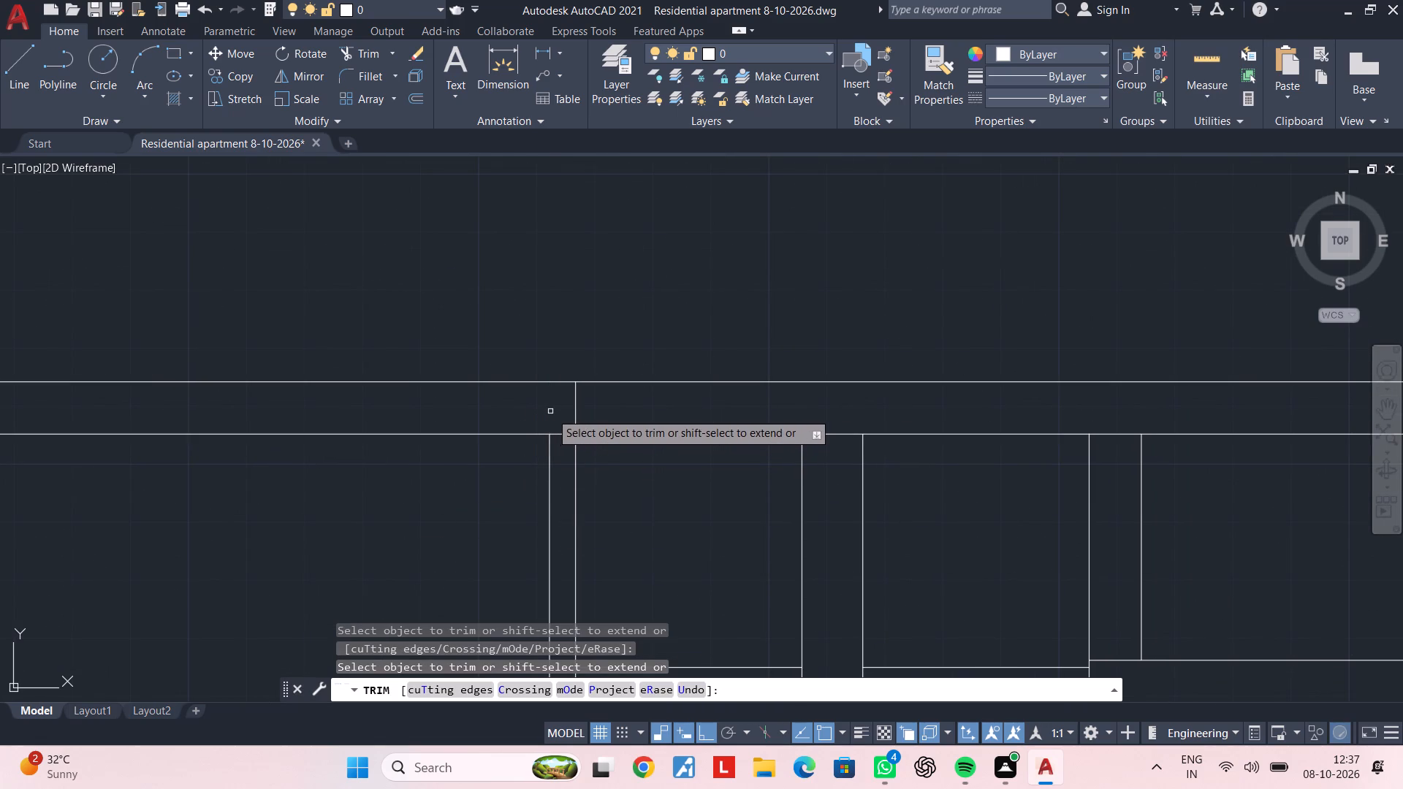
key("Escape")
key("Escape")
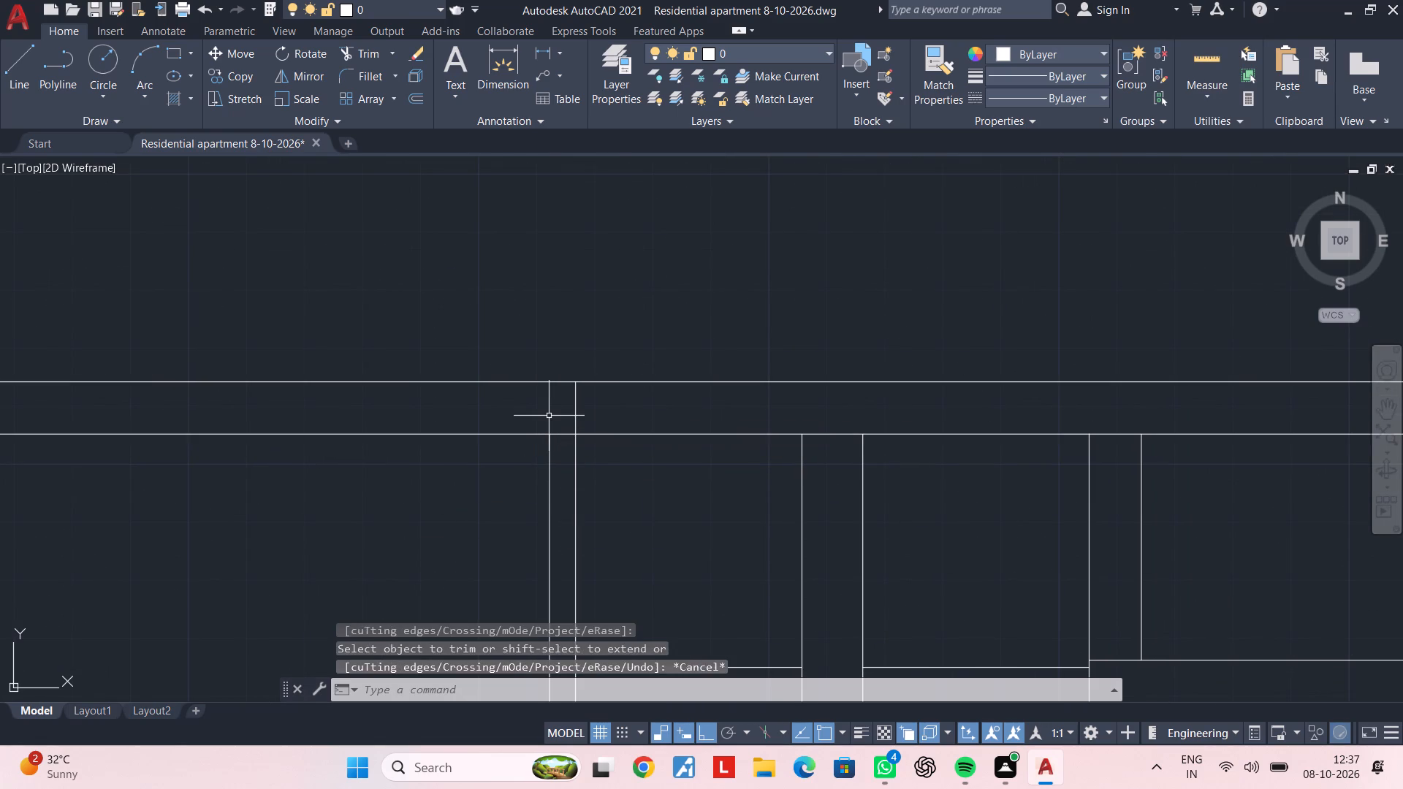
key("Escape")
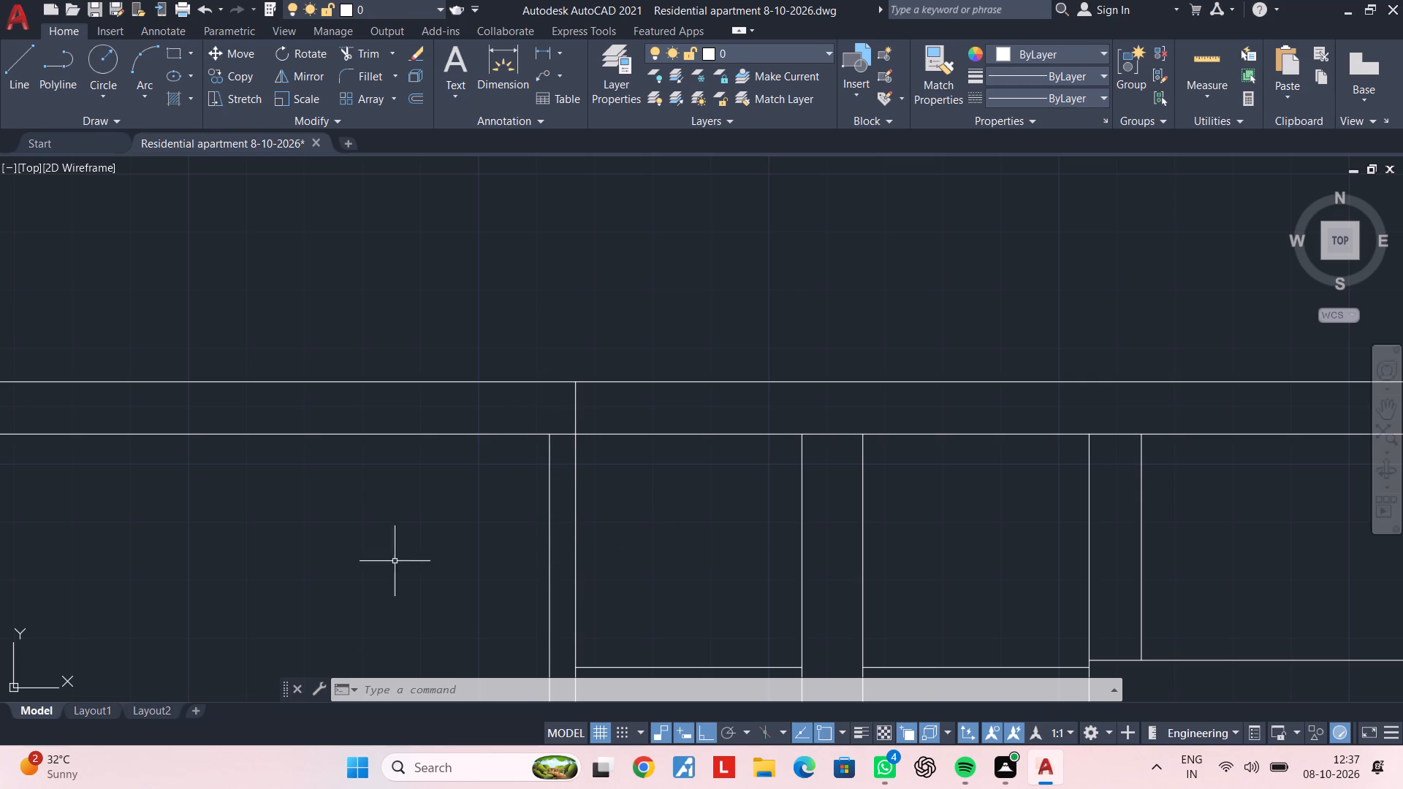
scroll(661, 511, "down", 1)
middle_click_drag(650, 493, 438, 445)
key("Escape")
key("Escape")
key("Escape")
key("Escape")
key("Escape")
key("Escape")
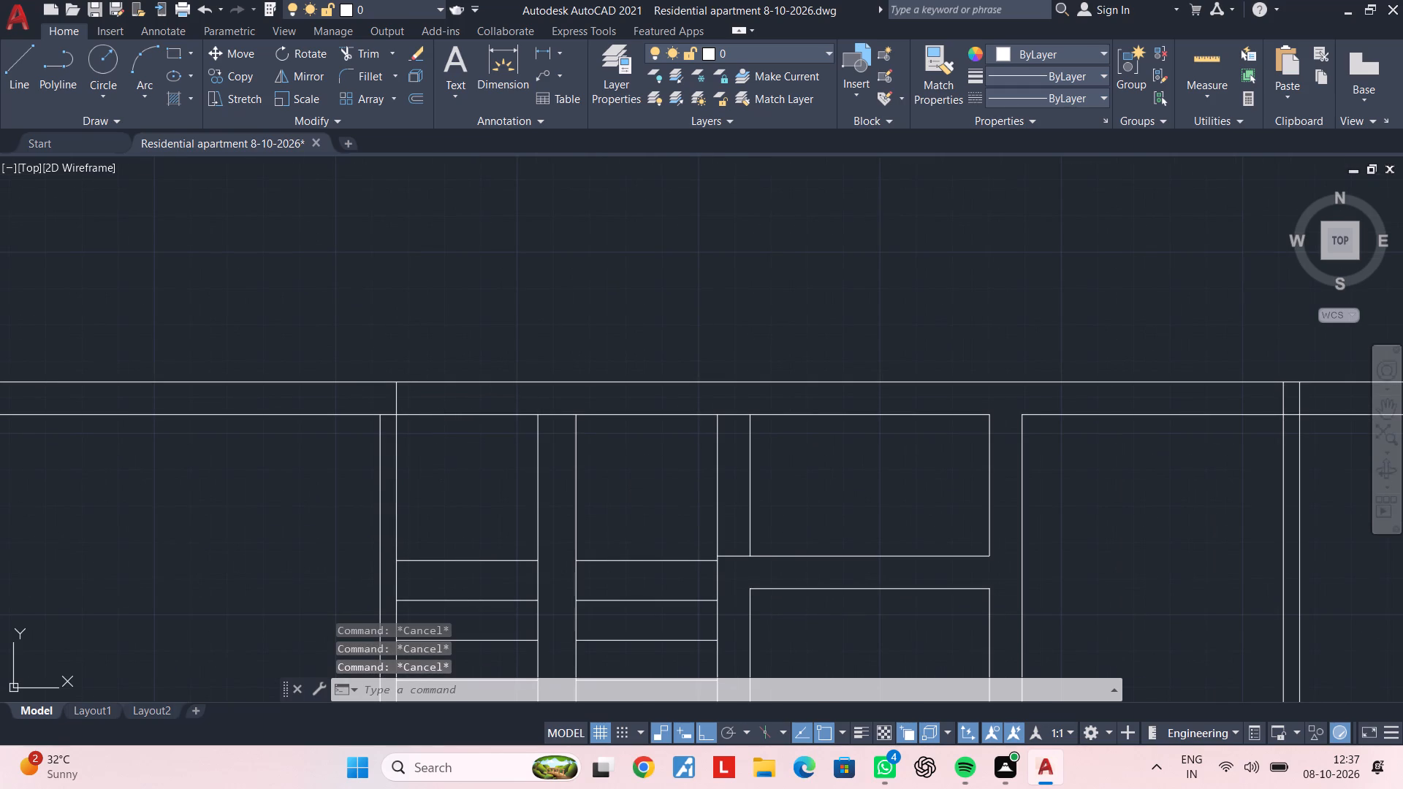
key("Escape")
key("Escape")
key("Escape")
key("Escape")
Copy the stilt plan's column at the staircase's upper-left corner to the same corner of the apartment plan, matching its upper-right corner.
middle_click_drag(479, 451, 510, 450)
middle_click_drag(336, 466, 610, 460)
scroll(490, 474, "down", 3)
middle_click_drag(507, 468, 599, 461)
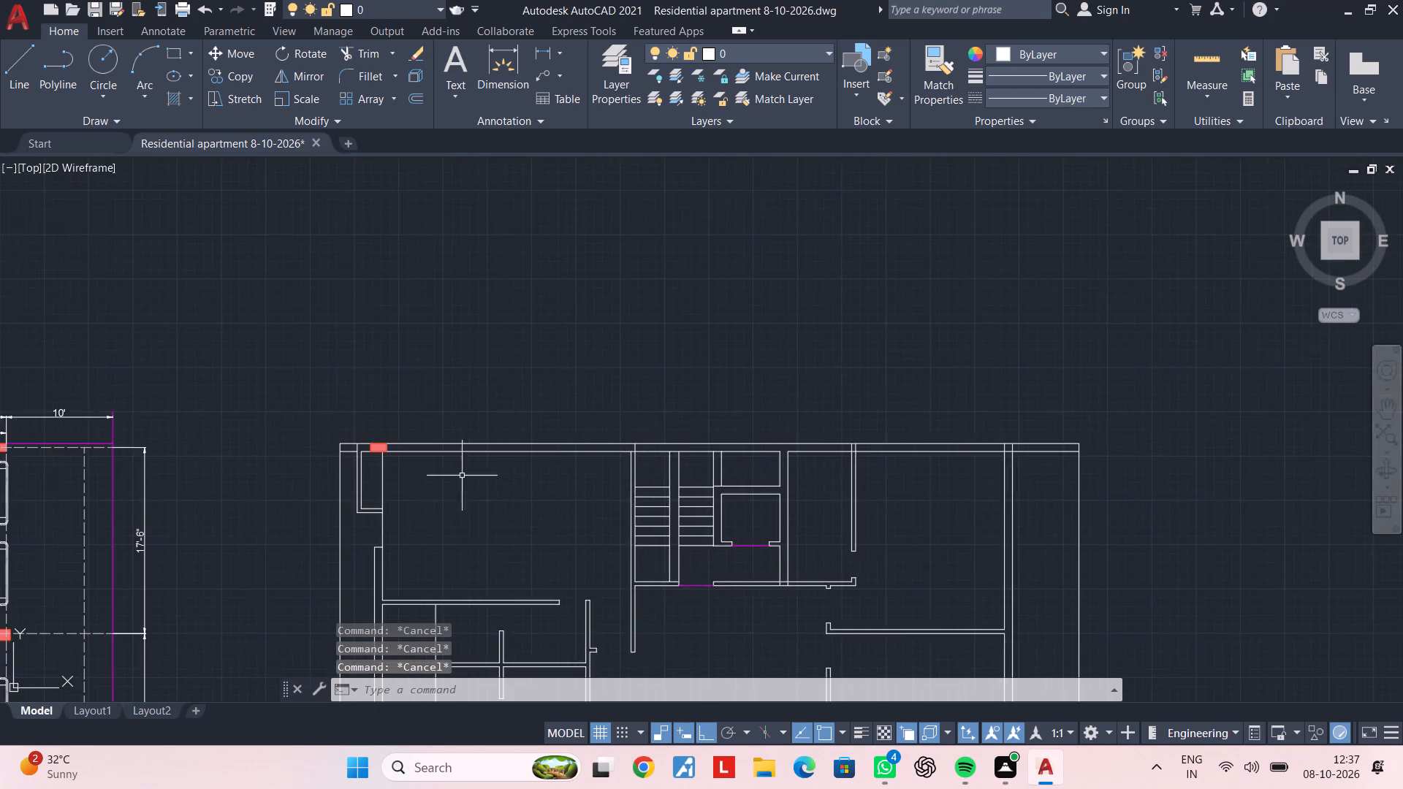
middle_click_drag(418, 476, 729, 452)
middle_click_drag(447, 465, 717, 442)
scroll(175, 416, "up", 2)
scroll(295, 433, "down", 1)
middle_click_drag(343, 433, 465, 419)
scroll(233, 425, "down", 1)
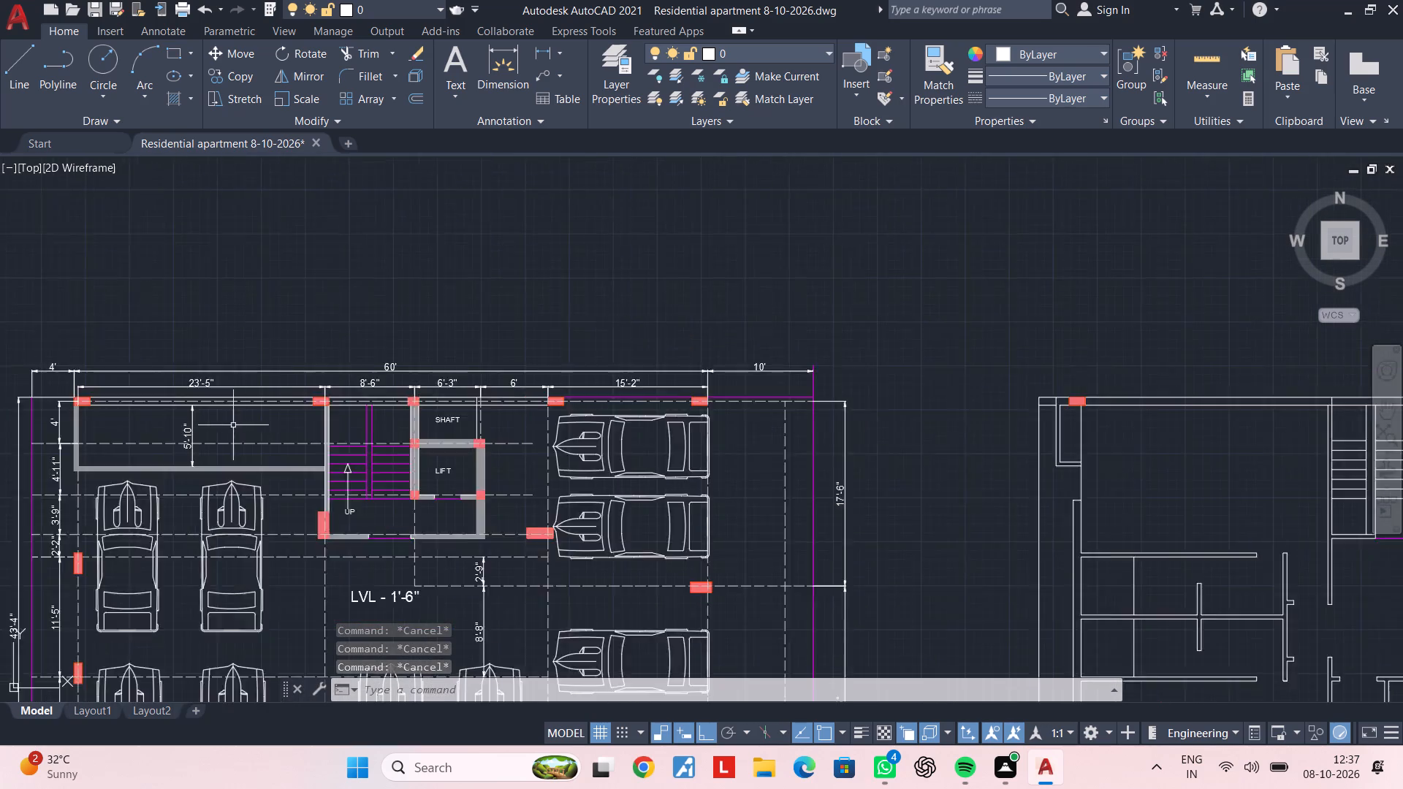
middle_click_drag(256, 425, 420, 412)
scroll(446, 397, "up", 1)
middle_click_drag(514, 403, 384, 418)
scroll(384, 418, "up", 2)
left_click(306, 334)
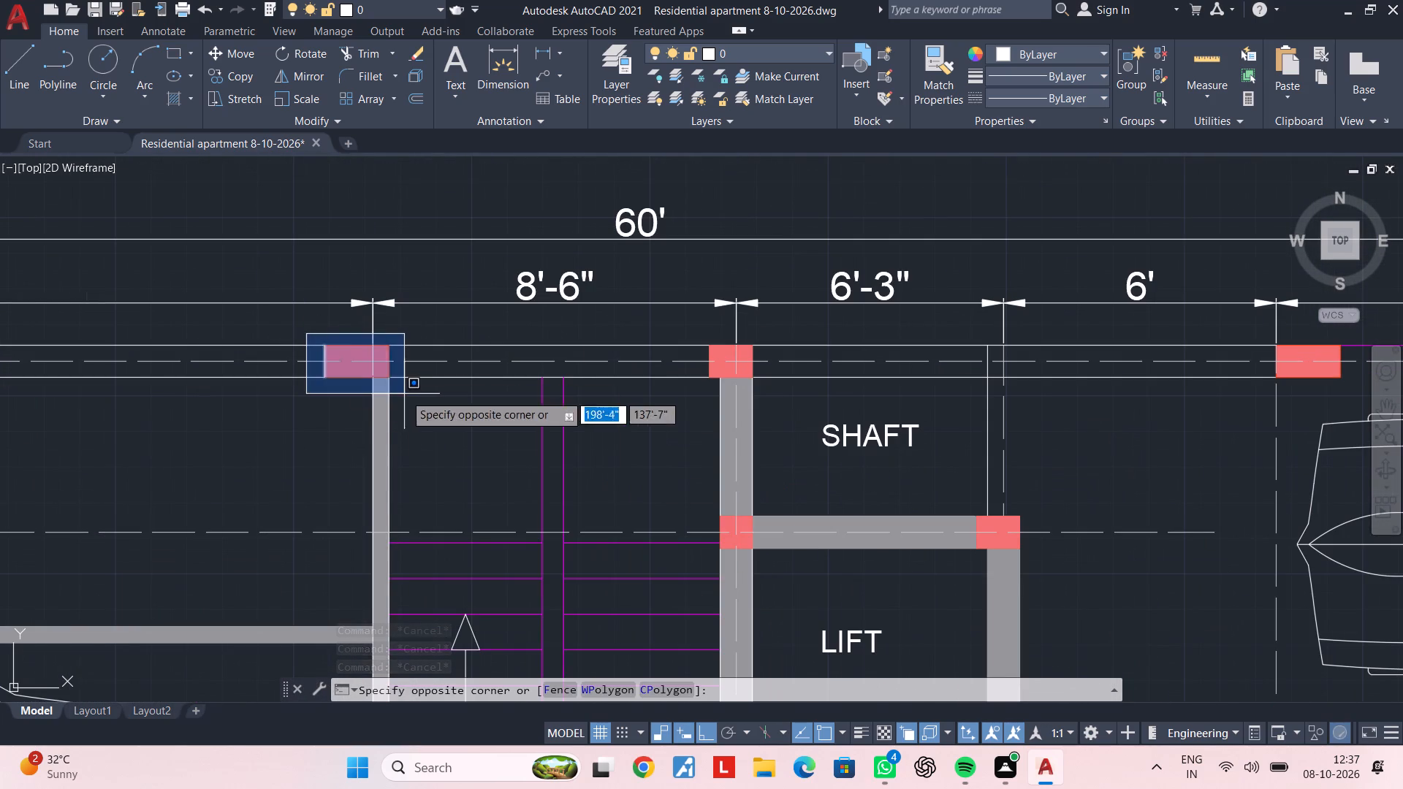
left_click(419, 392)
key("c")
type("o")
key("space")
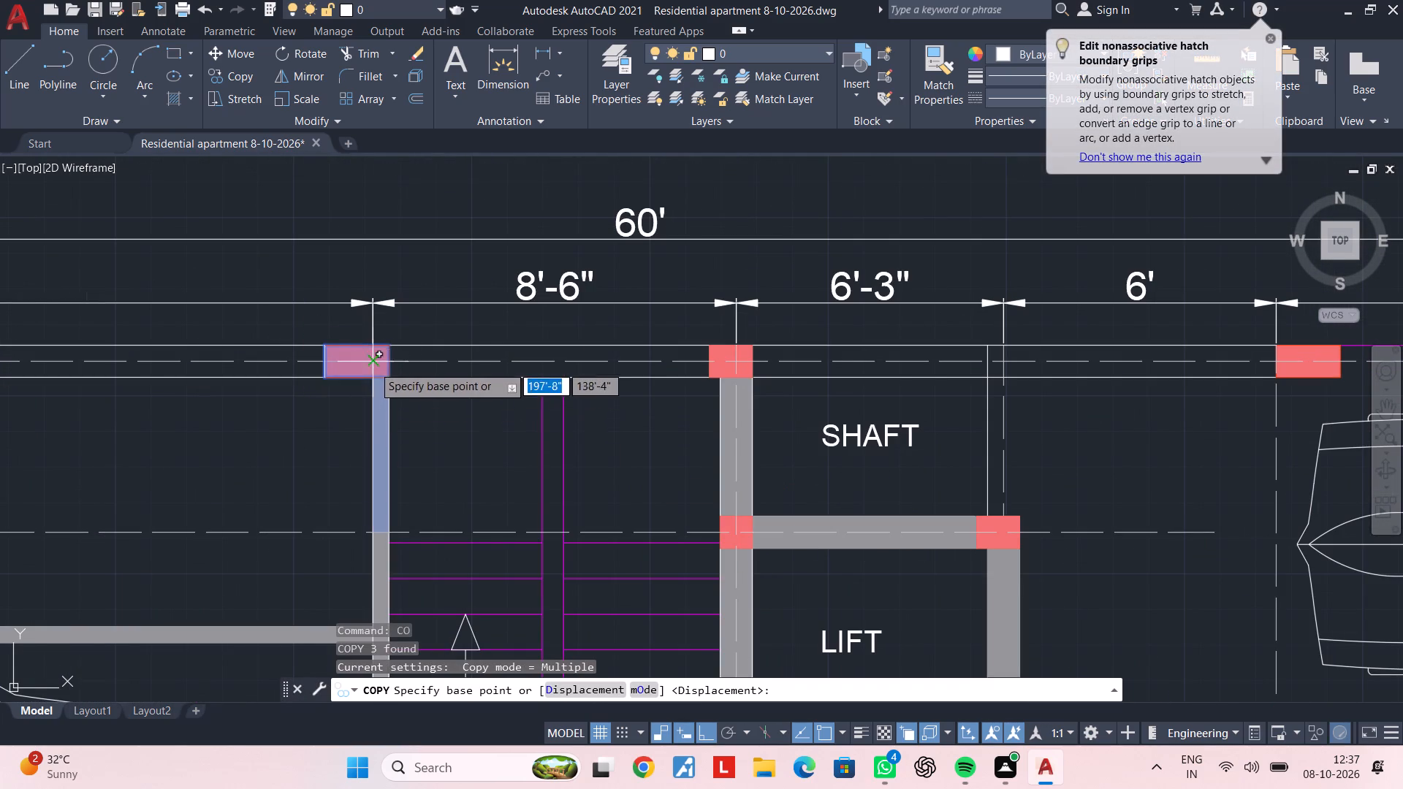
scroll(374, 362, "up", 2)
left_click(404, 323)
scroll(628, 340, "down", 3)
middle_click_drag(665, 349, 51, 362)
middle_click_drag(645, 340, 0, 379)
middle_click_drag(865, 385, 180, 389)
middle_click_drag(839, 389, 262, 402)
scroll(520, 416, "up", 3)
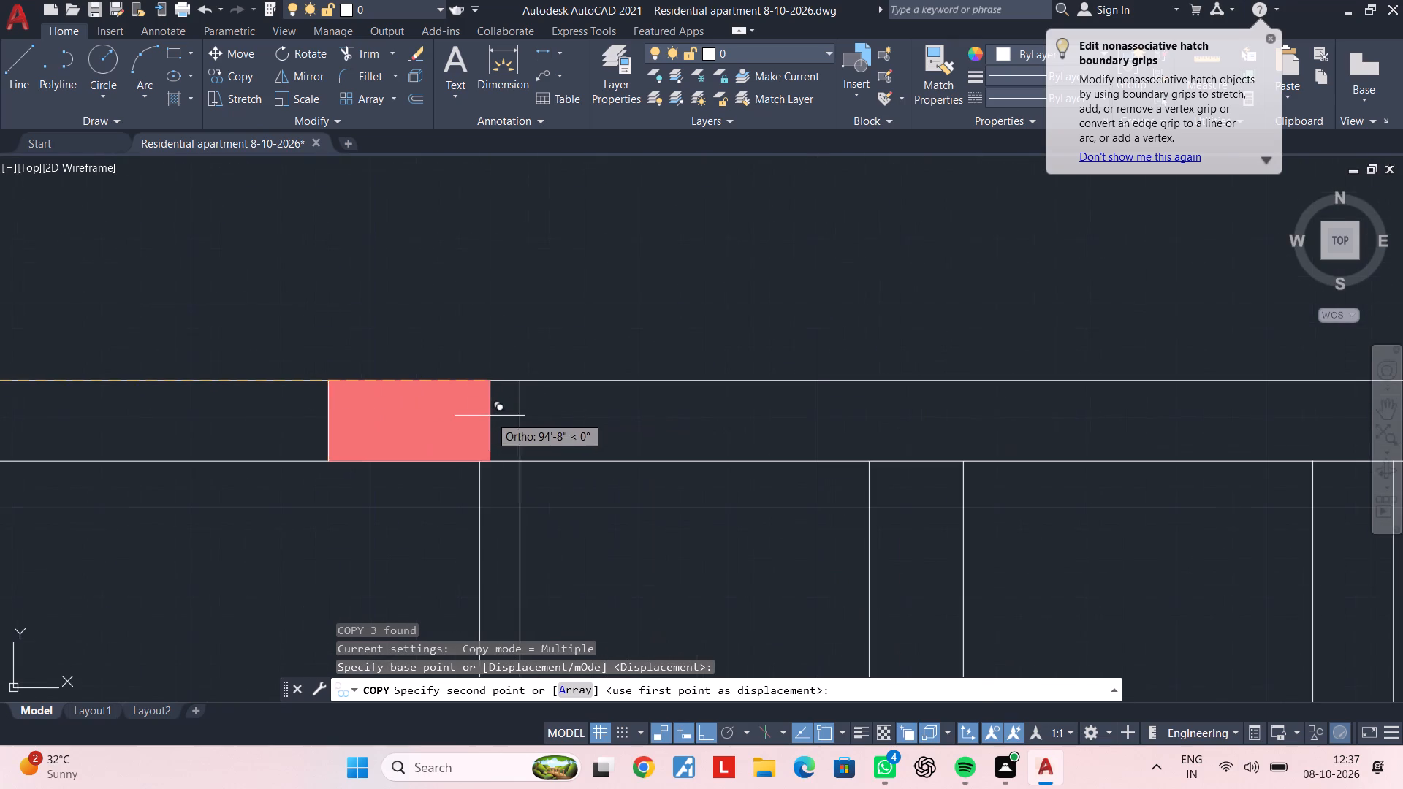
left_click(521, 384)
scroll(647, 410, "down", 2)
middle_click_drag(678, 413, 299, 412)
key("Escape")
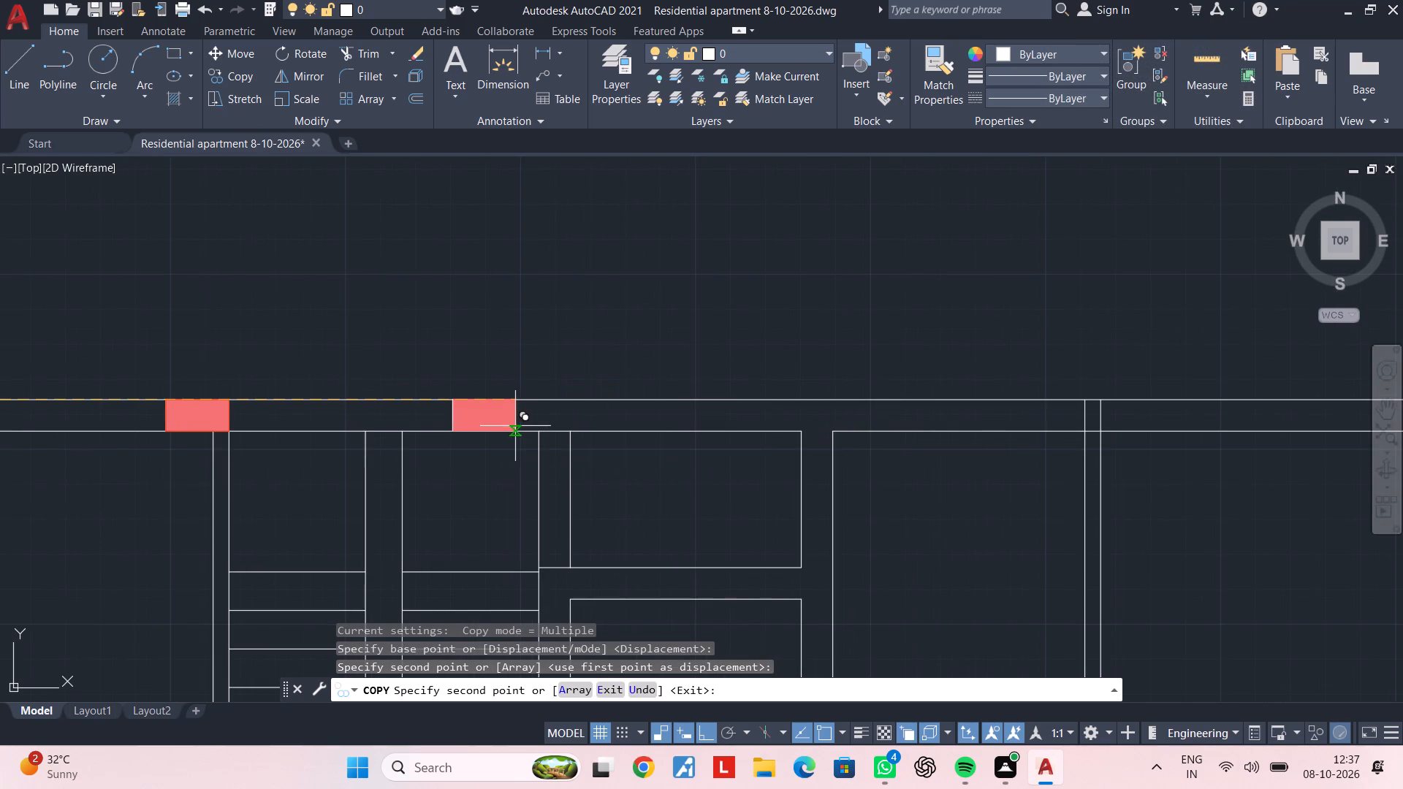
key("Escape")
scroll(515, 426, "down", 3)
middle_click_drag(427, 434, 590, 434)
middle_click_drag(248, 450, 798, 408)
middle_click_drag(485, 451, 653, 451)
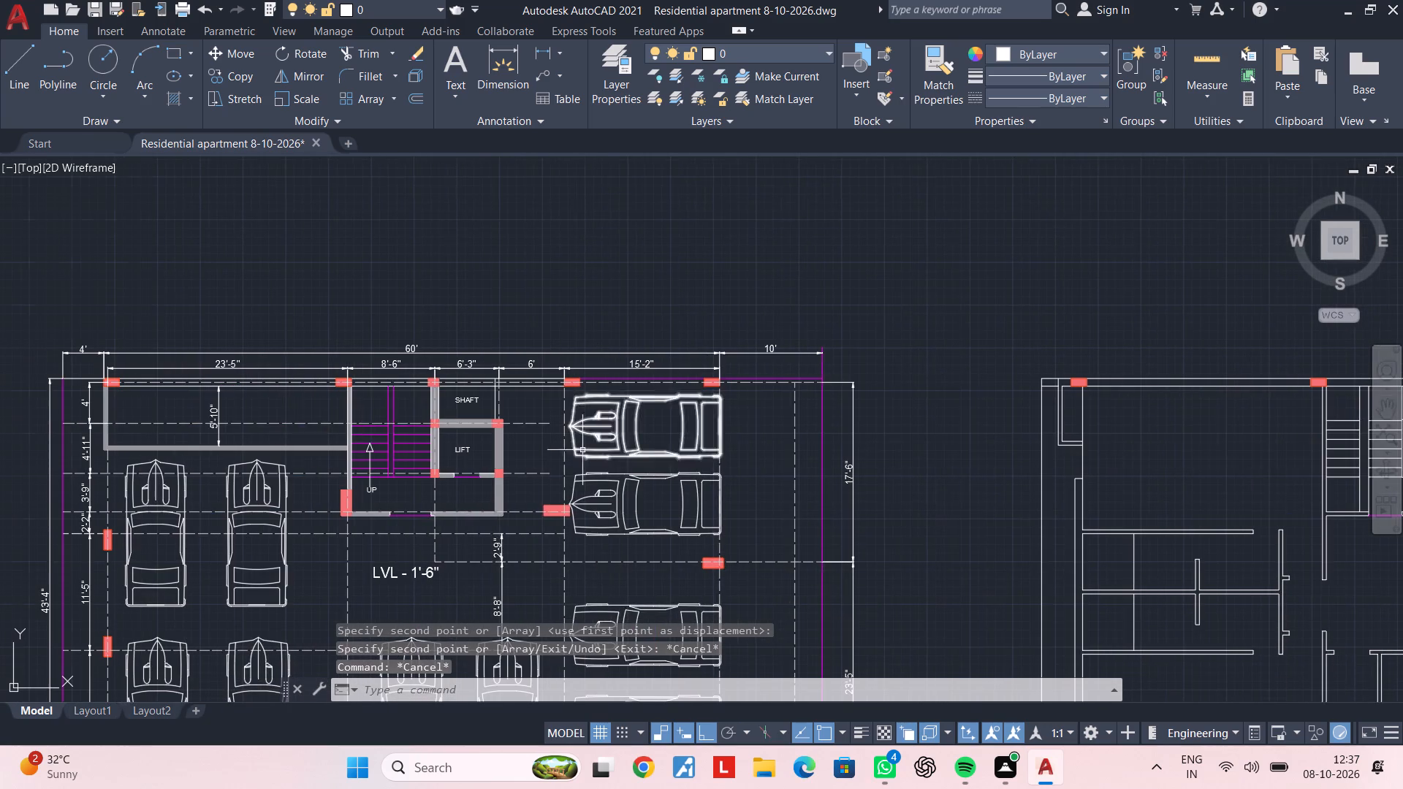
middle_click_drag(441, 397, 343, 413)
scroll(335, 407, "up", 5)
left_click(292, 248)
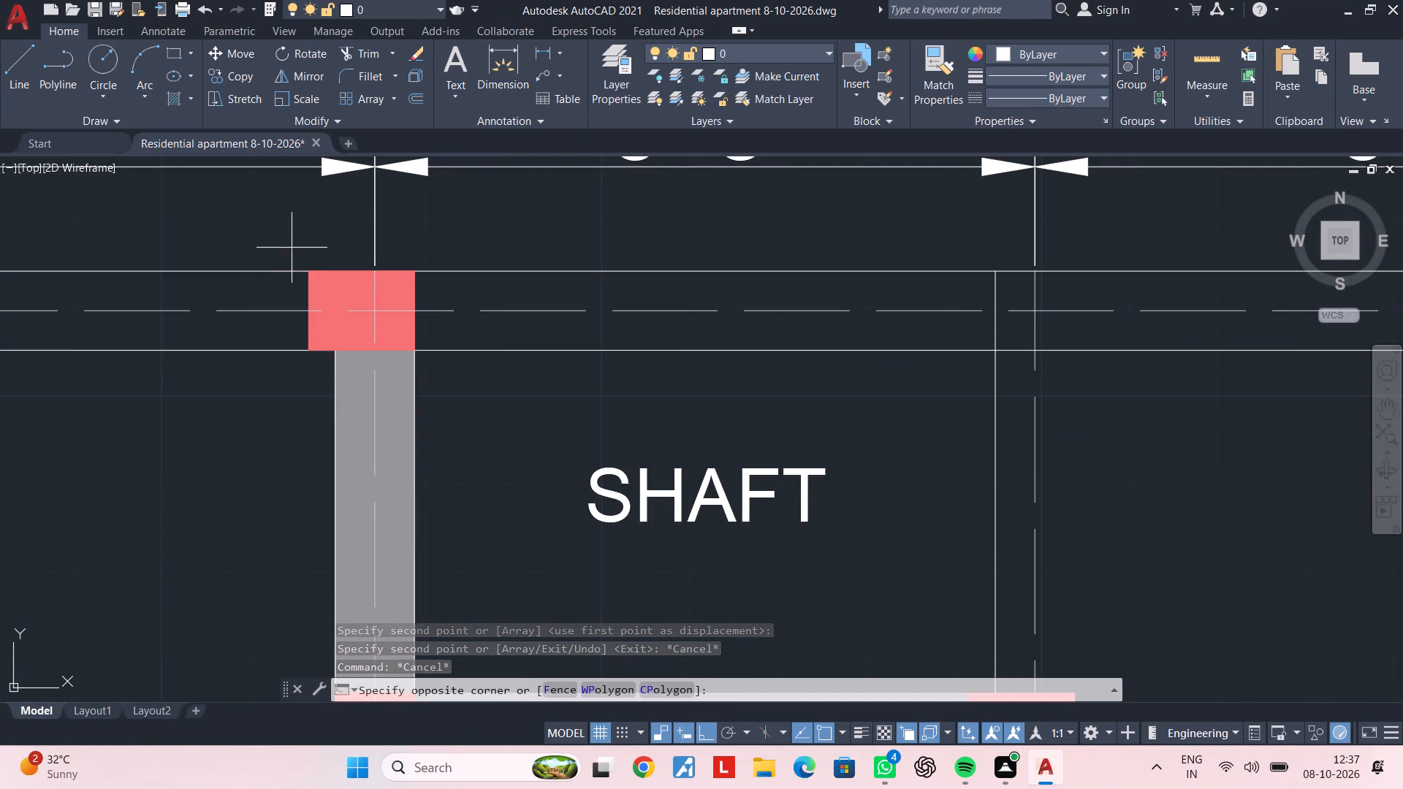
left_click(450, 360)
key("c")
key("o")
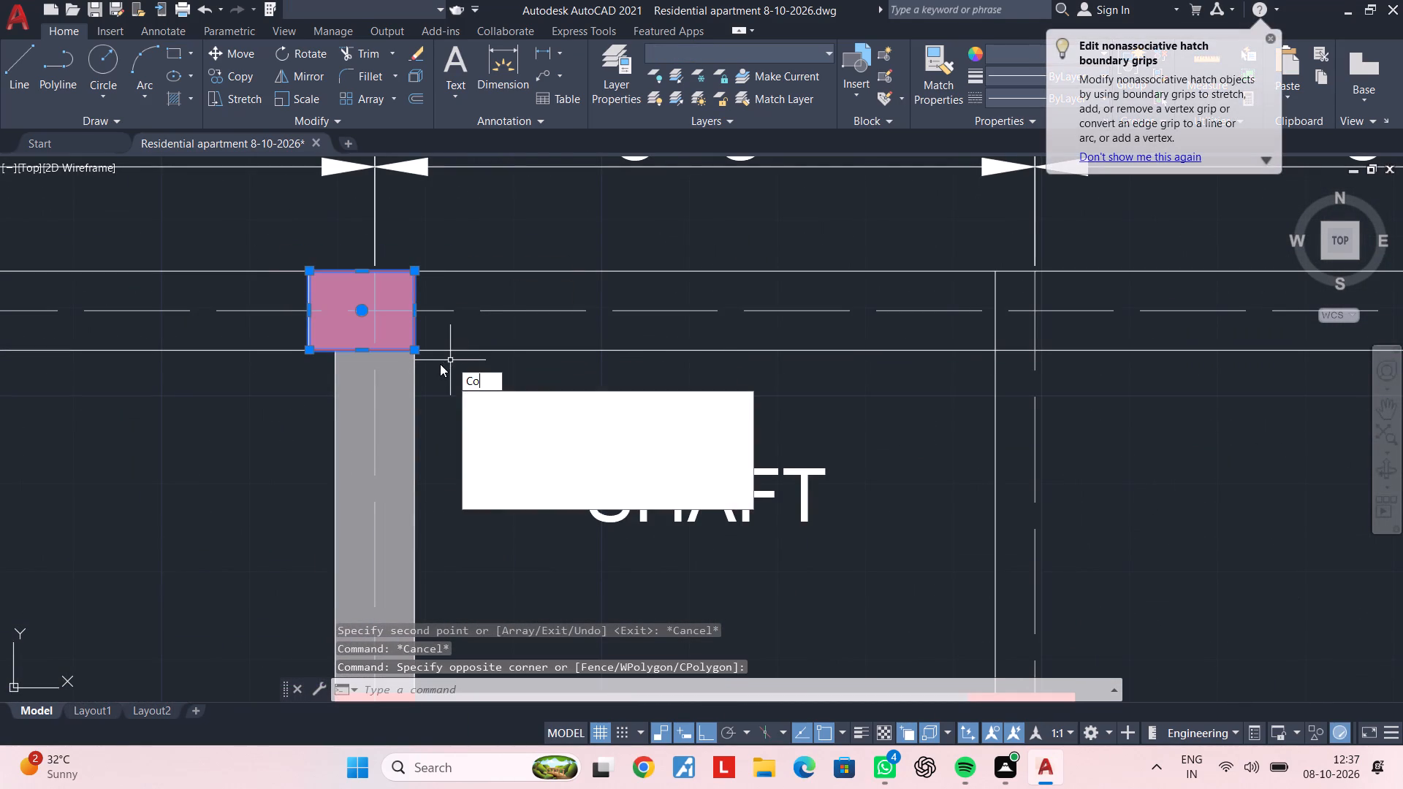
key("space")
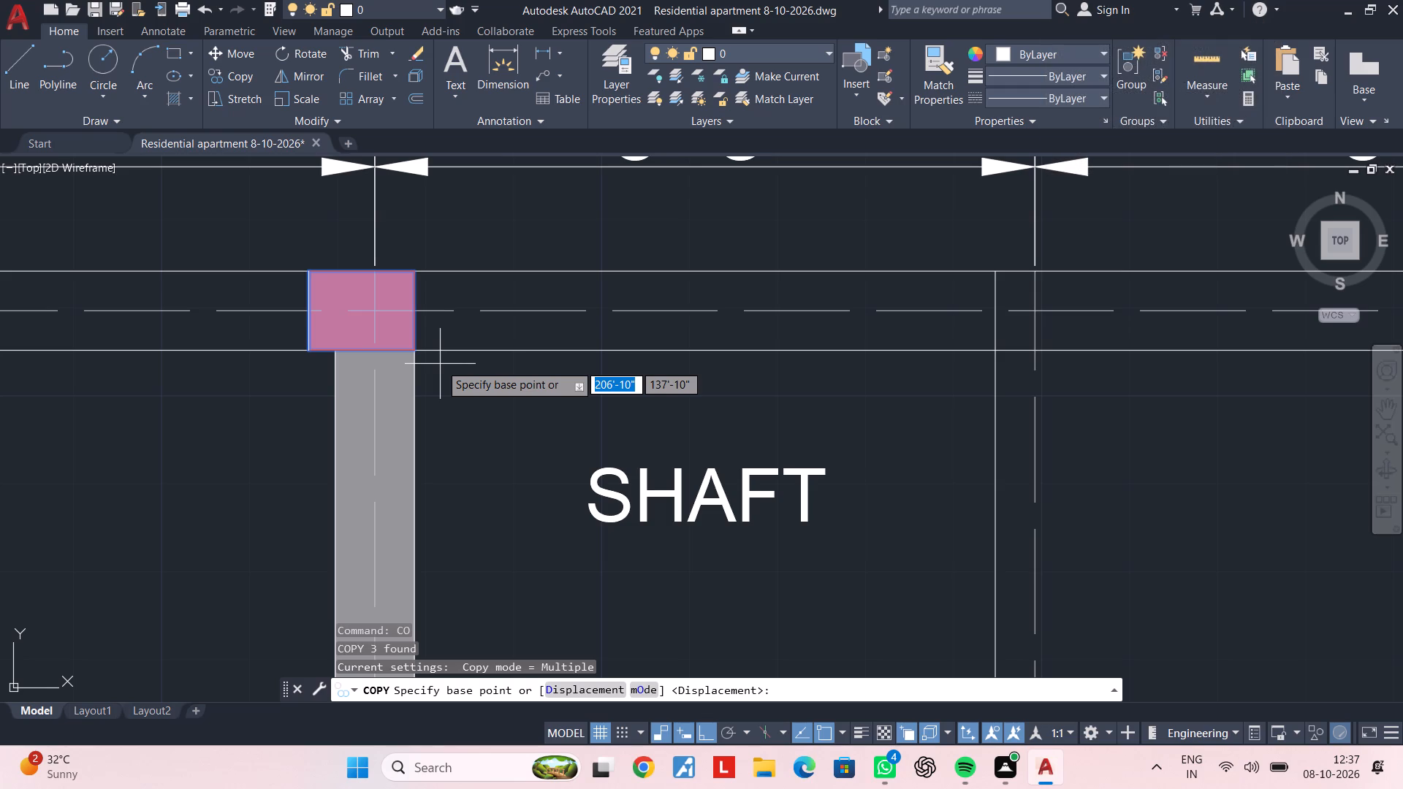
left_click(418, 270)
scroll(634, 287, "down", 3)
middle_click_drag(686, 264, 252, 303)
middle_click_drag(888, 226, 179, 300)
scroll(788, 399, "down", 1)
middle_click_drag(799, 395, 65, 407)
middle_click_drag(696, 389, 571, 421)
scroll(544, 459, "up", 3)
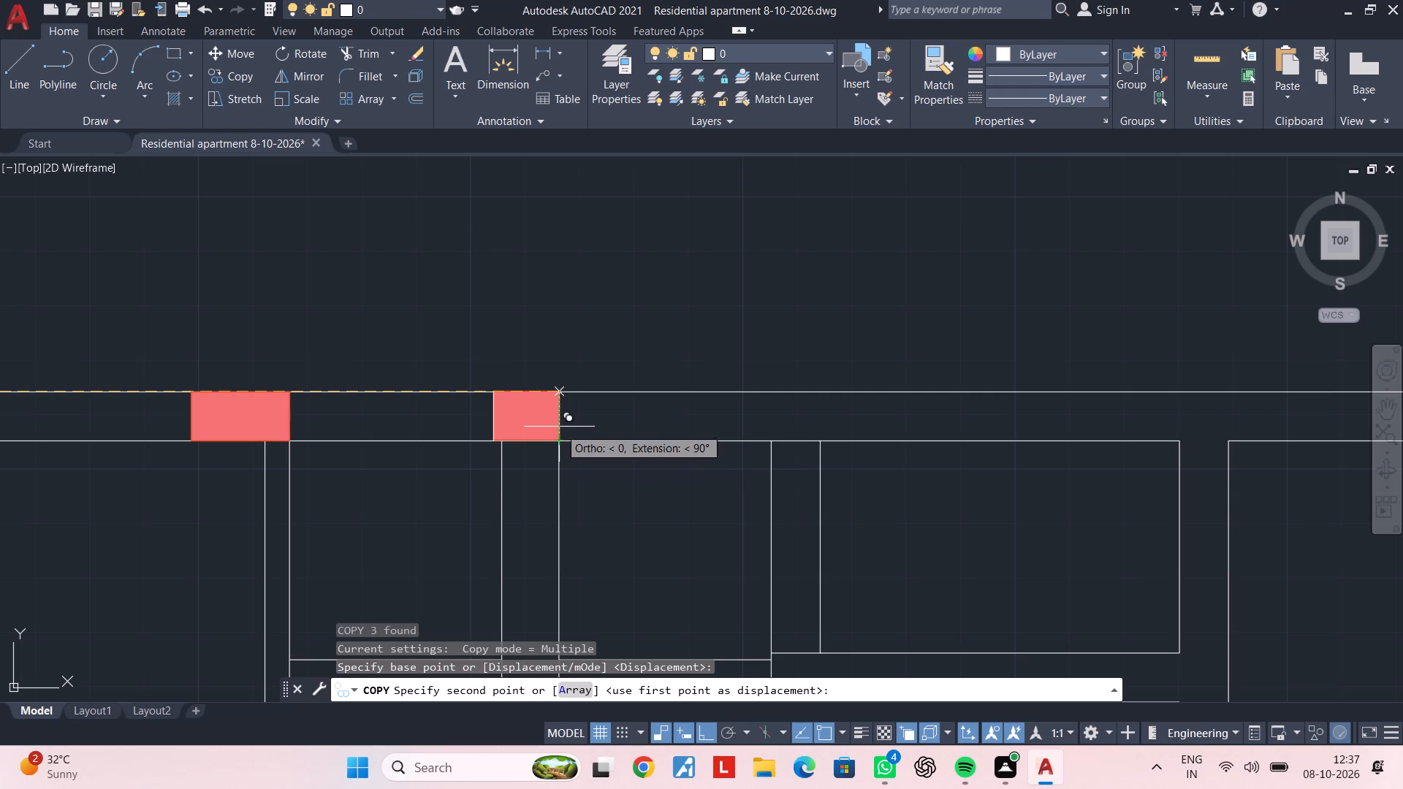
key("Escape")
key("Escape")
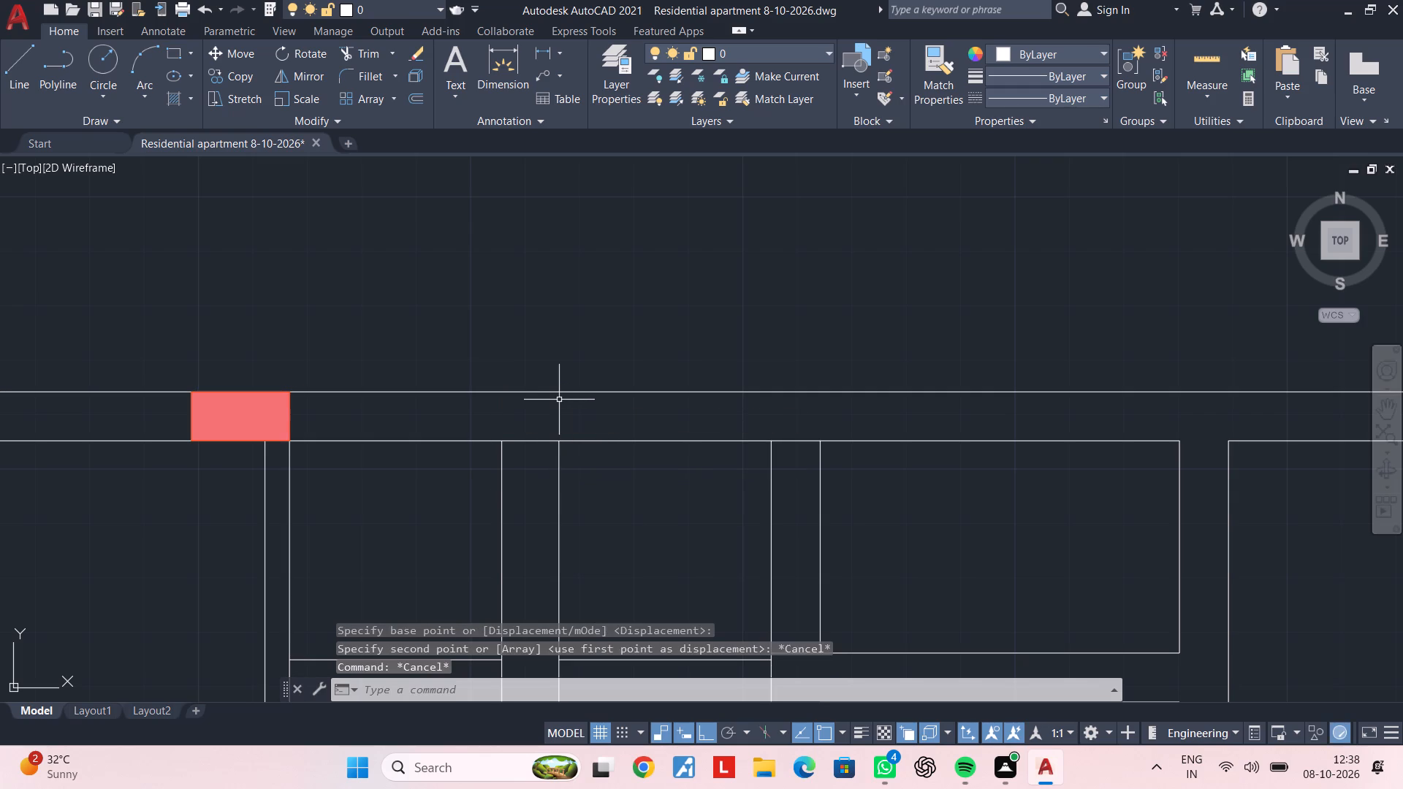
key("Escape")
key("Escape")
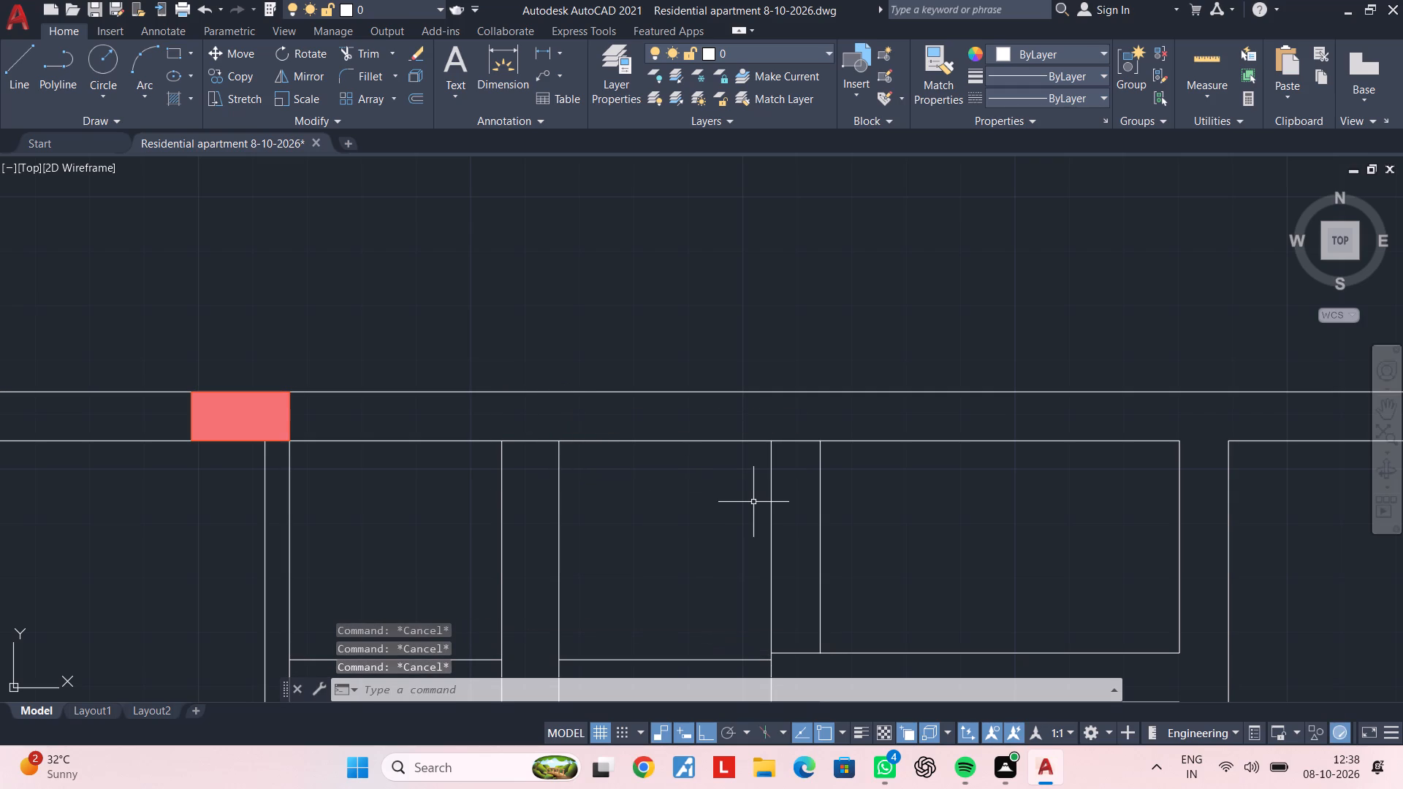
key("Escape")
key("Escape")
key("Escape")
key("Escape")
Extend the two vertical lines between the stair flights up to the outer line of the upper outer wall.
type("ex")
key("space")
left_click(601, 498)
left_click(484, 500)
key("Escape")
key("Escape")
scroll(490, 496, "down", 2)
middle_click_drag(479, 497, 560, 486)
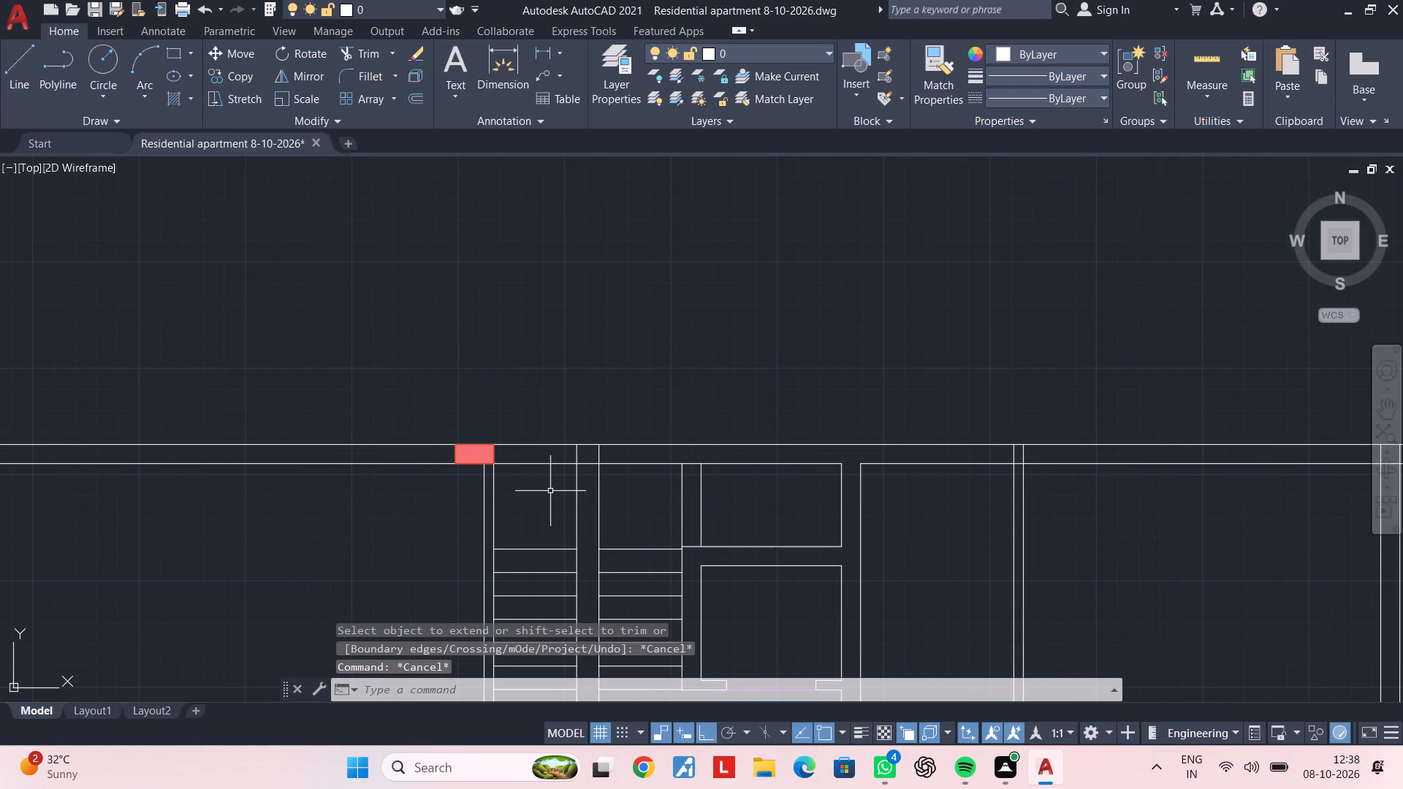
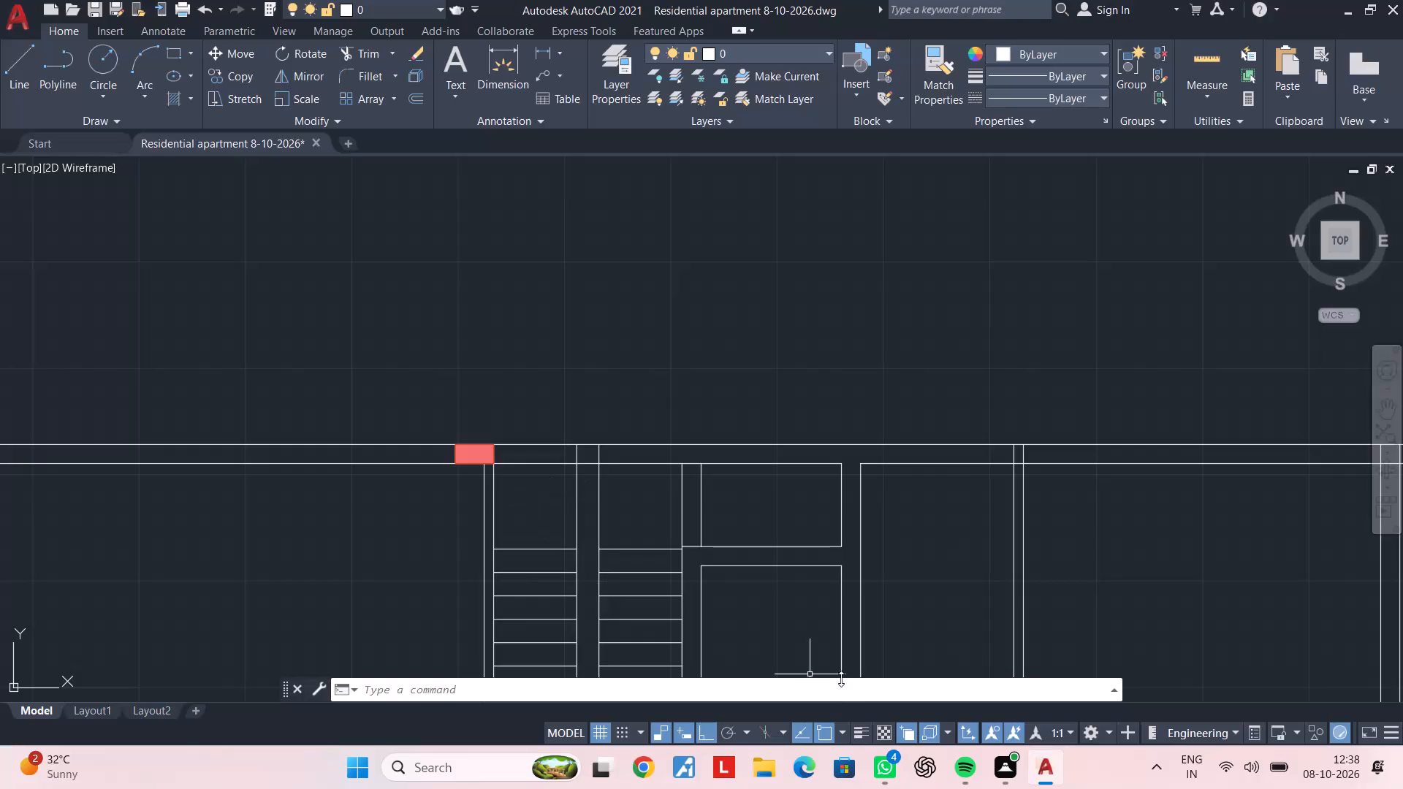
Copy the stilt plan's column at the shaft's upper-left corner to the apartment plan, with its upper-right corner on the right line between the stair flights.
middle_click_drag(636, 588, 599, 525)
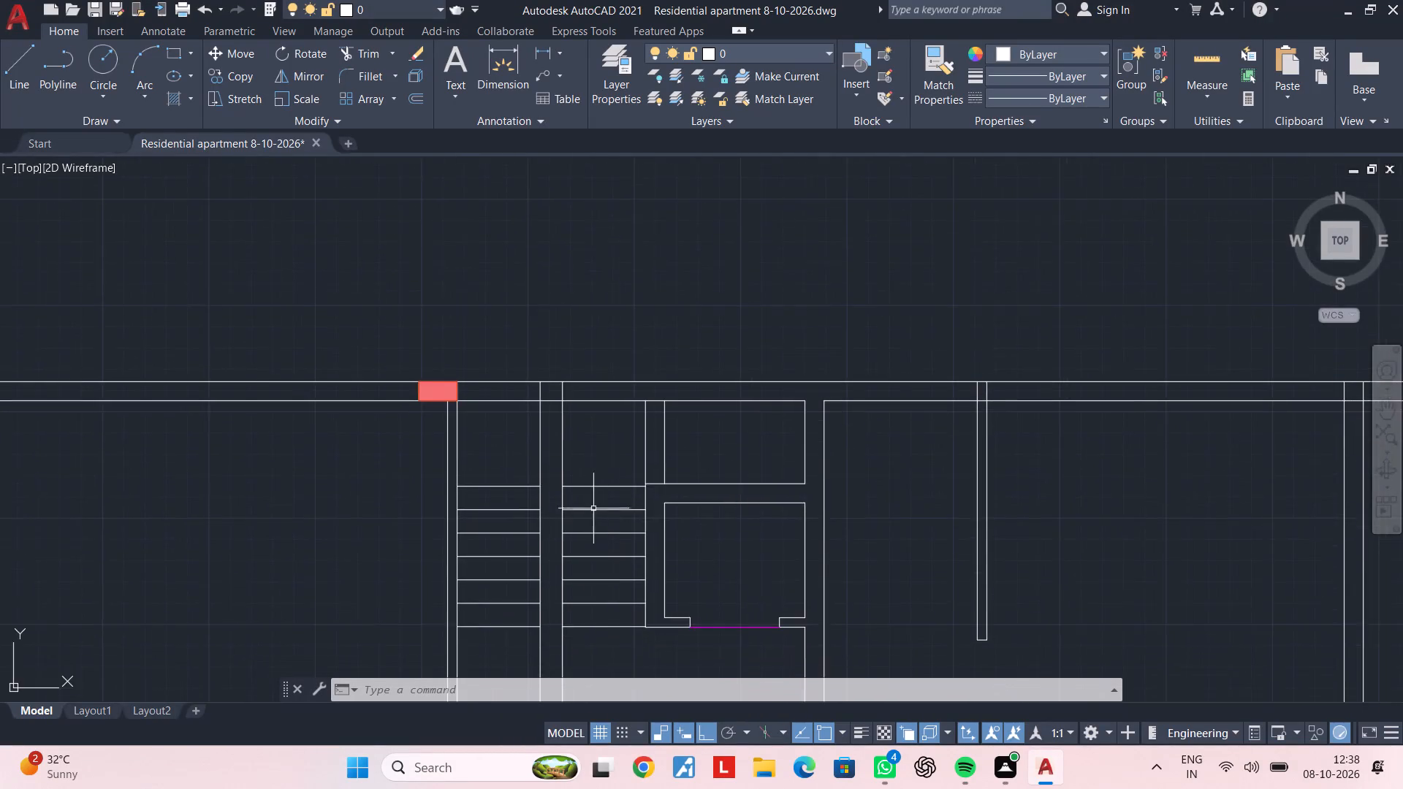
scroll(592, 508, "down", 2)
middle_click_drag(512, 527, 691, 501)
middle_click_drag(450, 507, 777, 501)
middle_click_drag(473, 498, 680, 498)
scroll(384, 447, "up", 3)
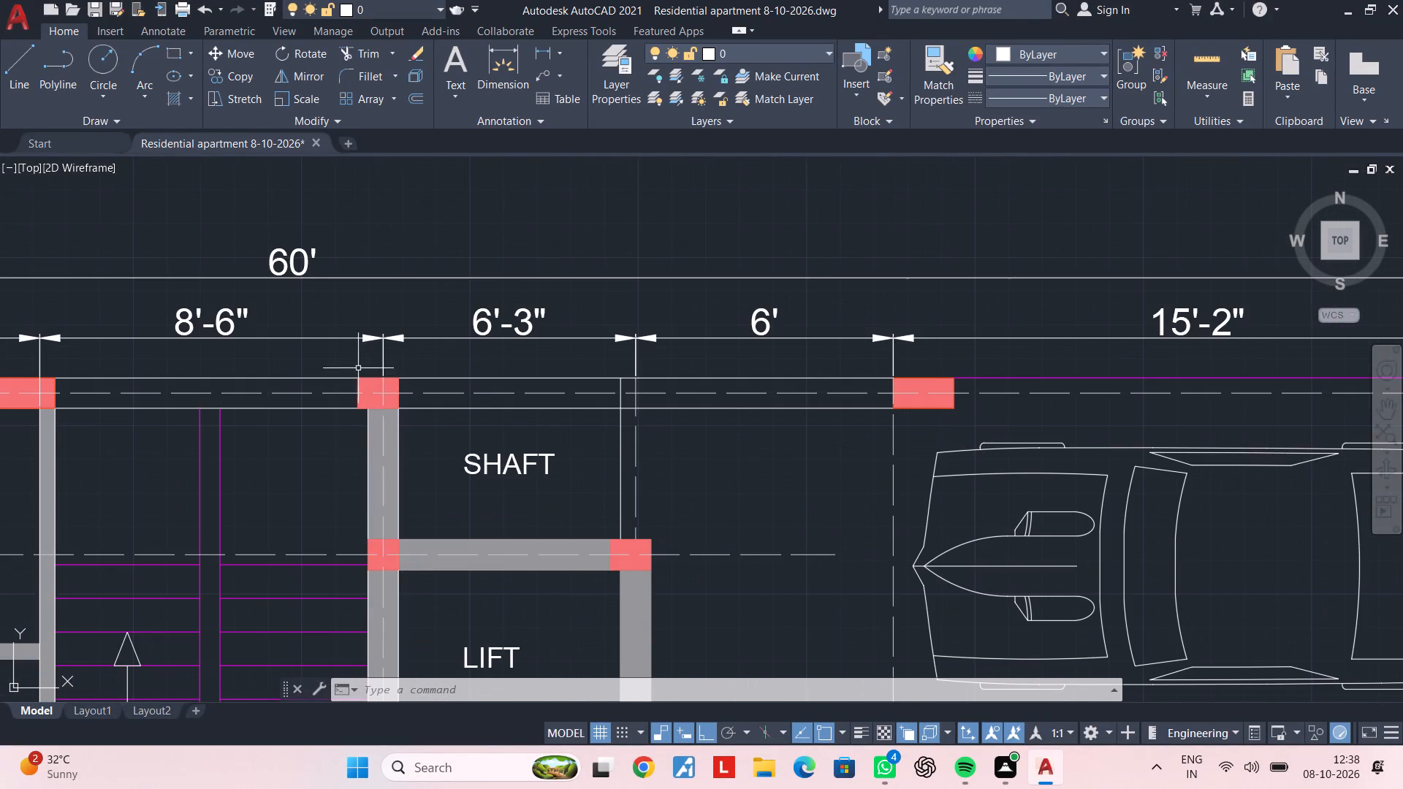
left_click(333, 365)
left_click(431, 430)
key("c")
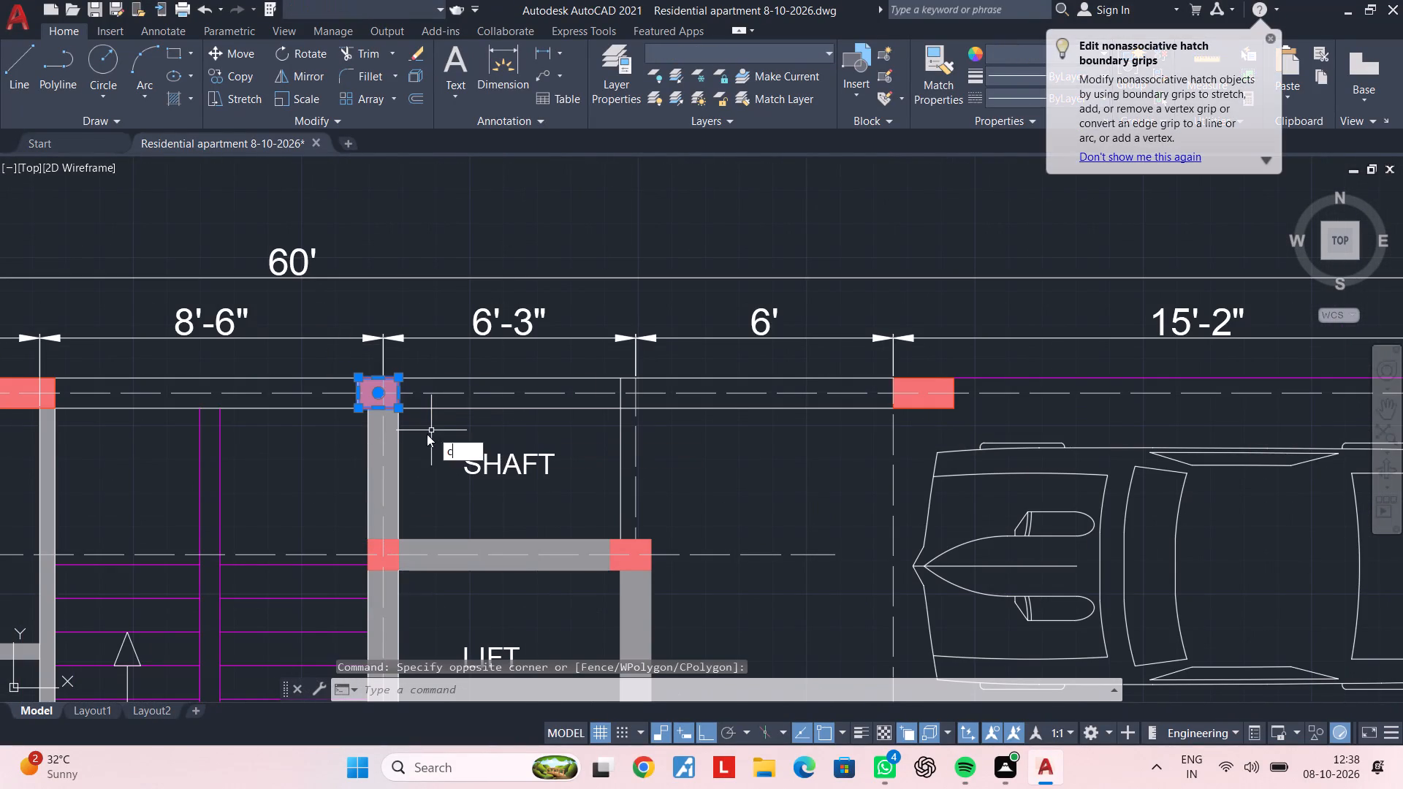
key("o")
key("space")
scroll(391, 390, "up", 2)
left_click(401, 364)
scroll(541, 373, "down", 3)
middle_click_drag(620, 382, 251, 382)
middle_click_drag(840, 387, 77, 398)
scroll(142, 397, "down", 1)
middle_click_drag(858, 403, 212, 406)
scroll(359, 406, "up", 2)
scroll(576, 386, "up", 2)
left_click(620, 348)
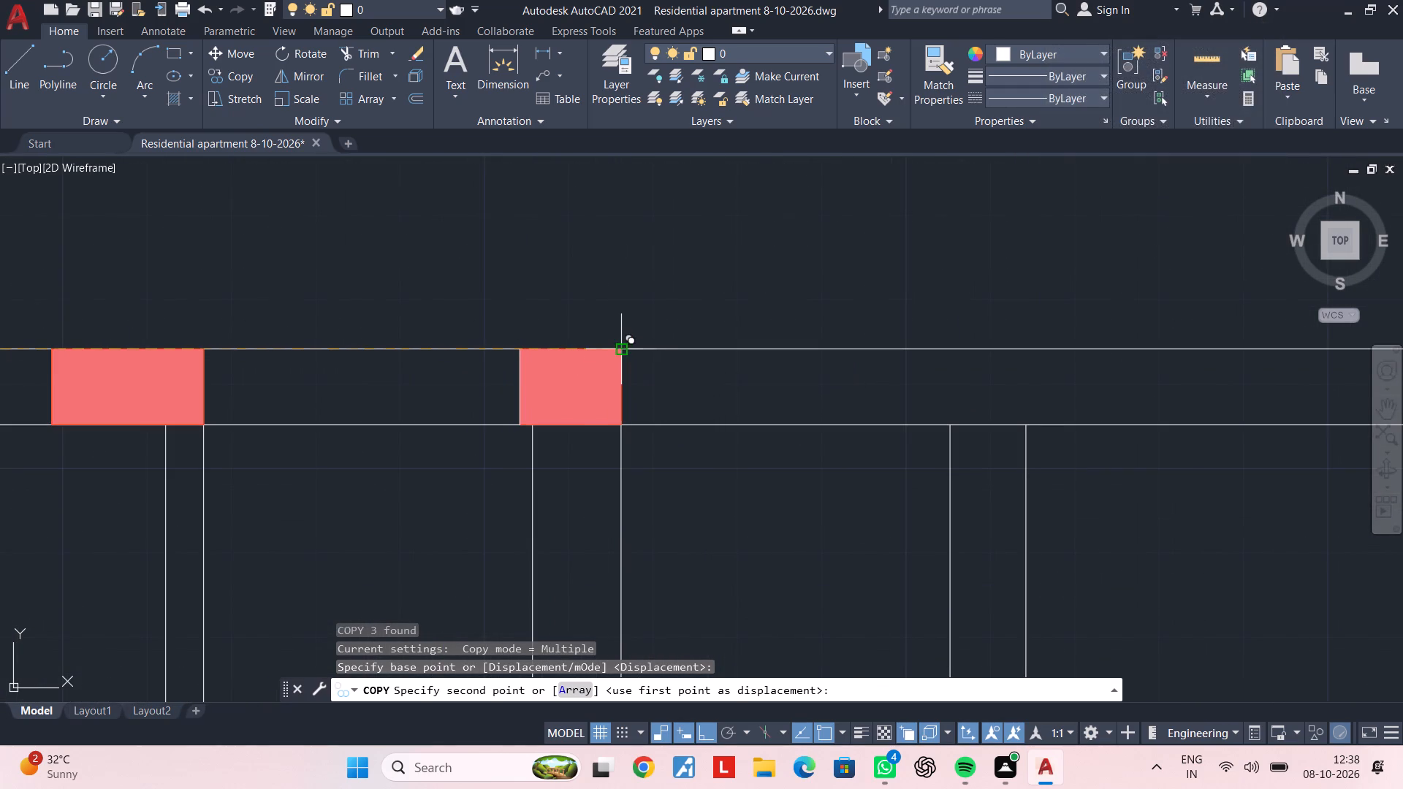
key("Escape")
scroll(662, 427, "down", 2)
middle_click_drag(686, 442, 574, 414)
key("Escape")
key("Escape")
key("Escape")
key("Escape")
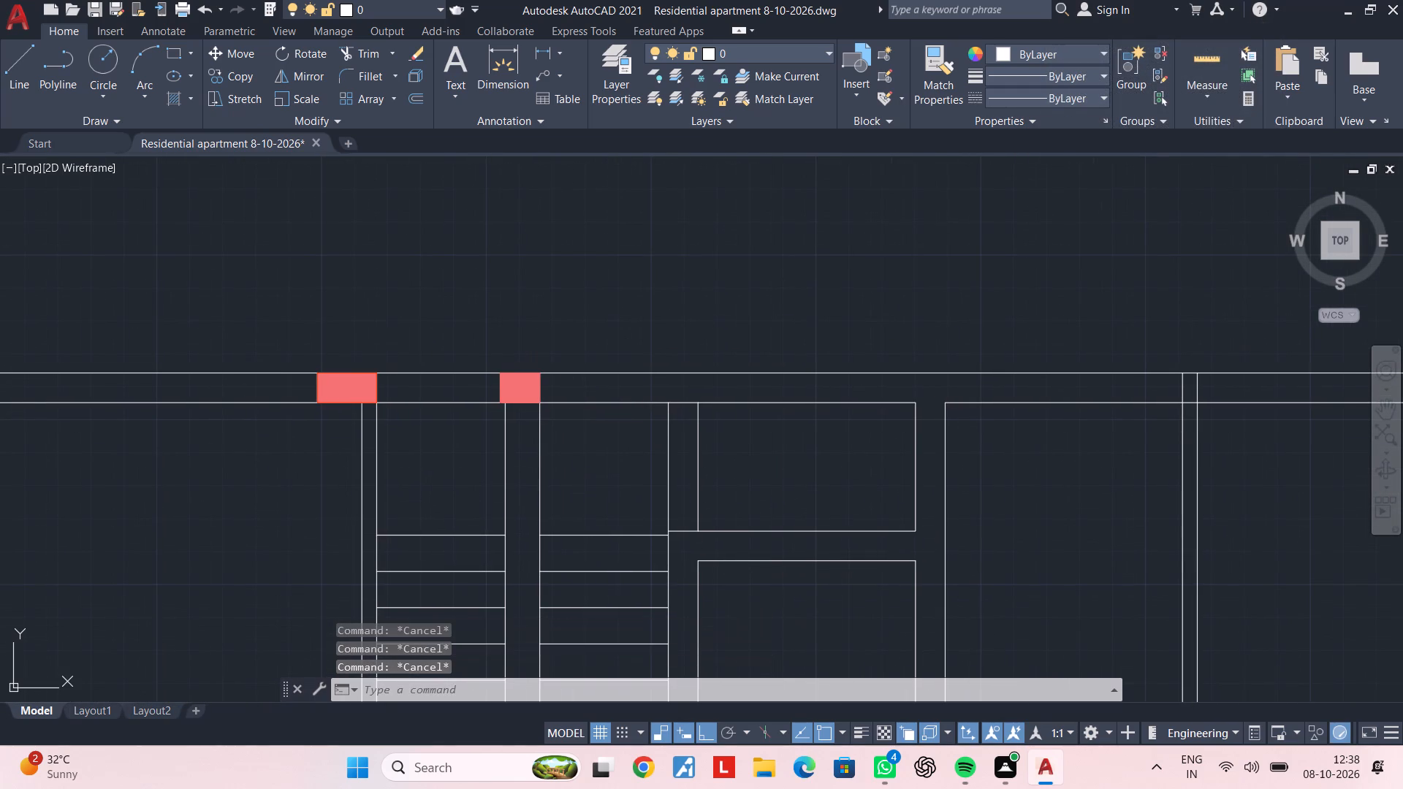
key("Escape")
key("Escape")
key("Escape")
key("Escape")
key("Escape")
key("Escape")
key("Escape")
key("Escape")
key("Escape")
key("Escape")
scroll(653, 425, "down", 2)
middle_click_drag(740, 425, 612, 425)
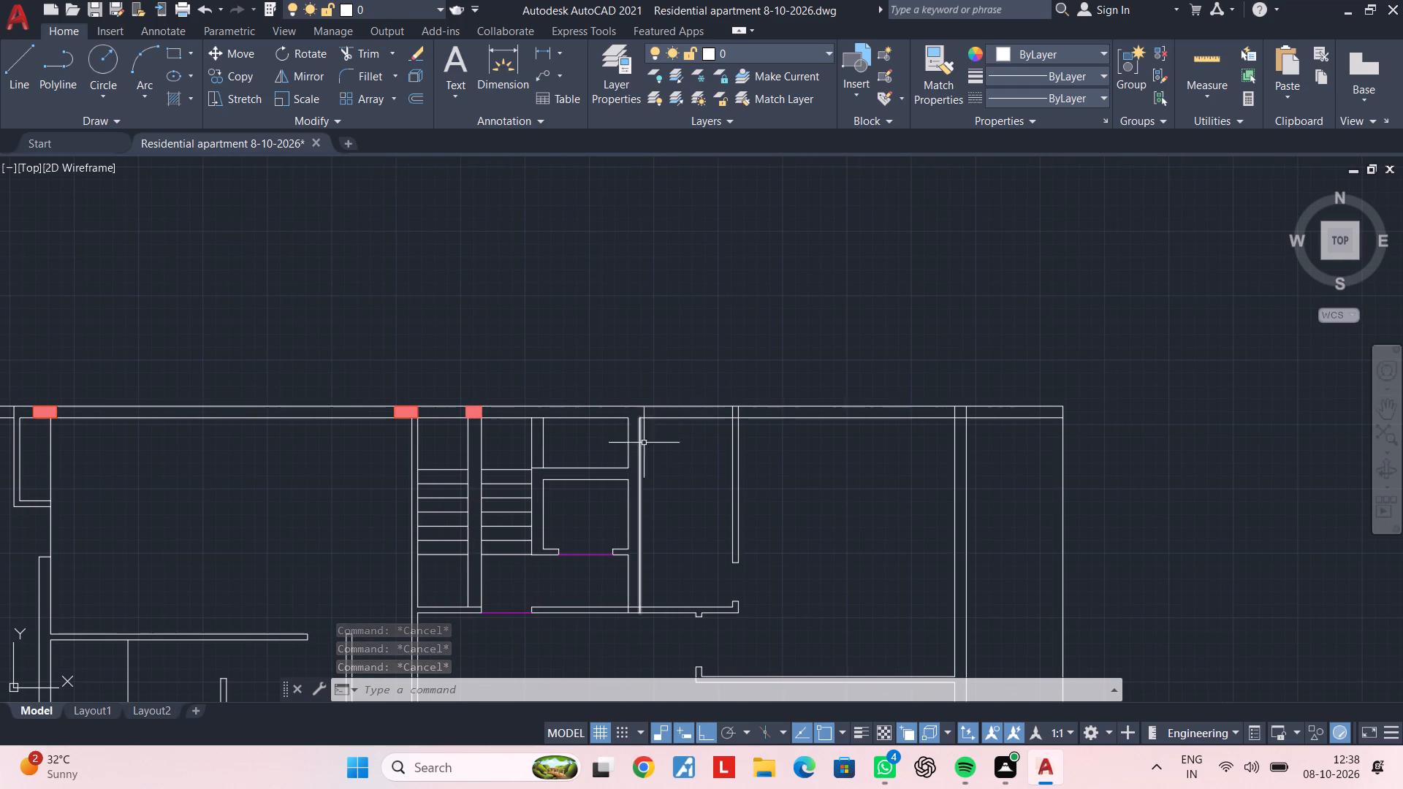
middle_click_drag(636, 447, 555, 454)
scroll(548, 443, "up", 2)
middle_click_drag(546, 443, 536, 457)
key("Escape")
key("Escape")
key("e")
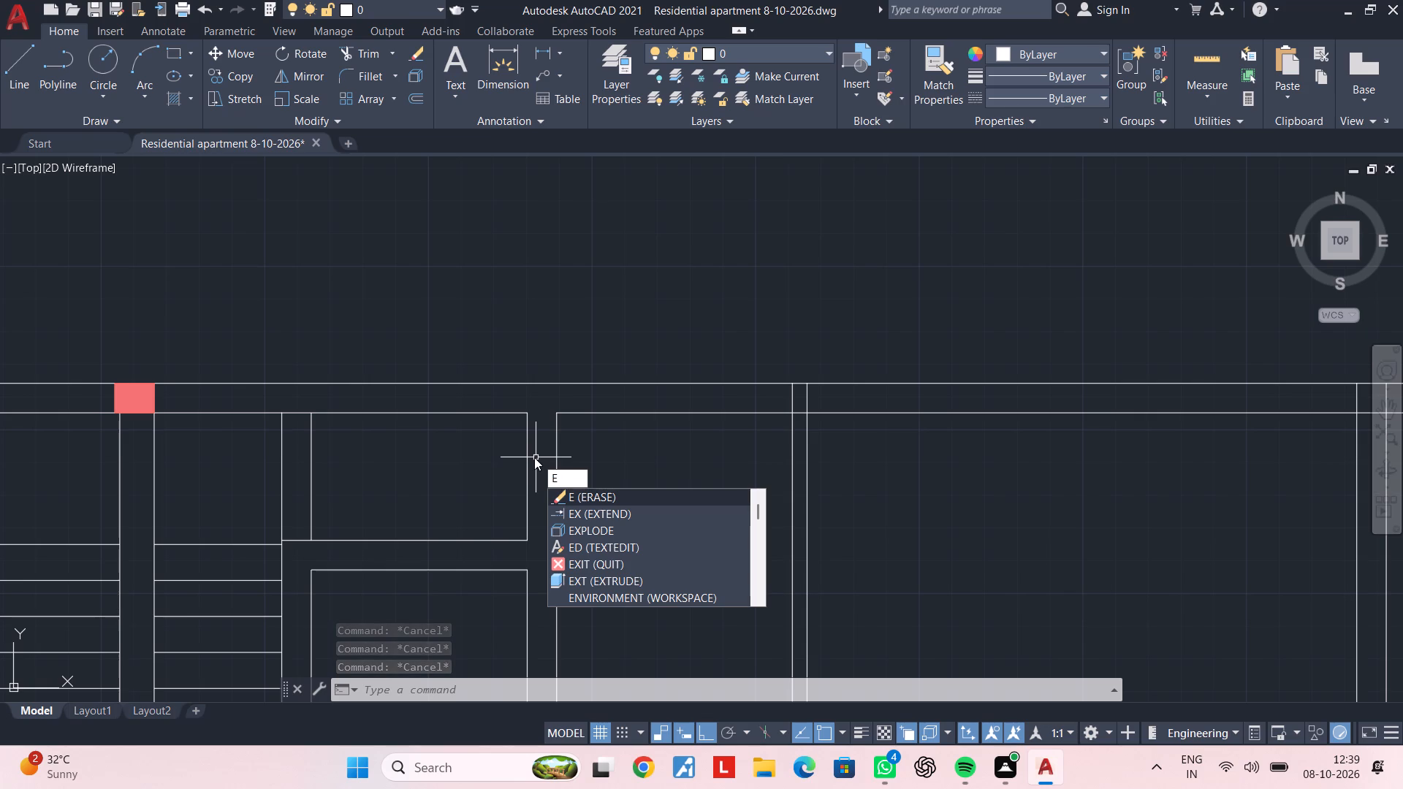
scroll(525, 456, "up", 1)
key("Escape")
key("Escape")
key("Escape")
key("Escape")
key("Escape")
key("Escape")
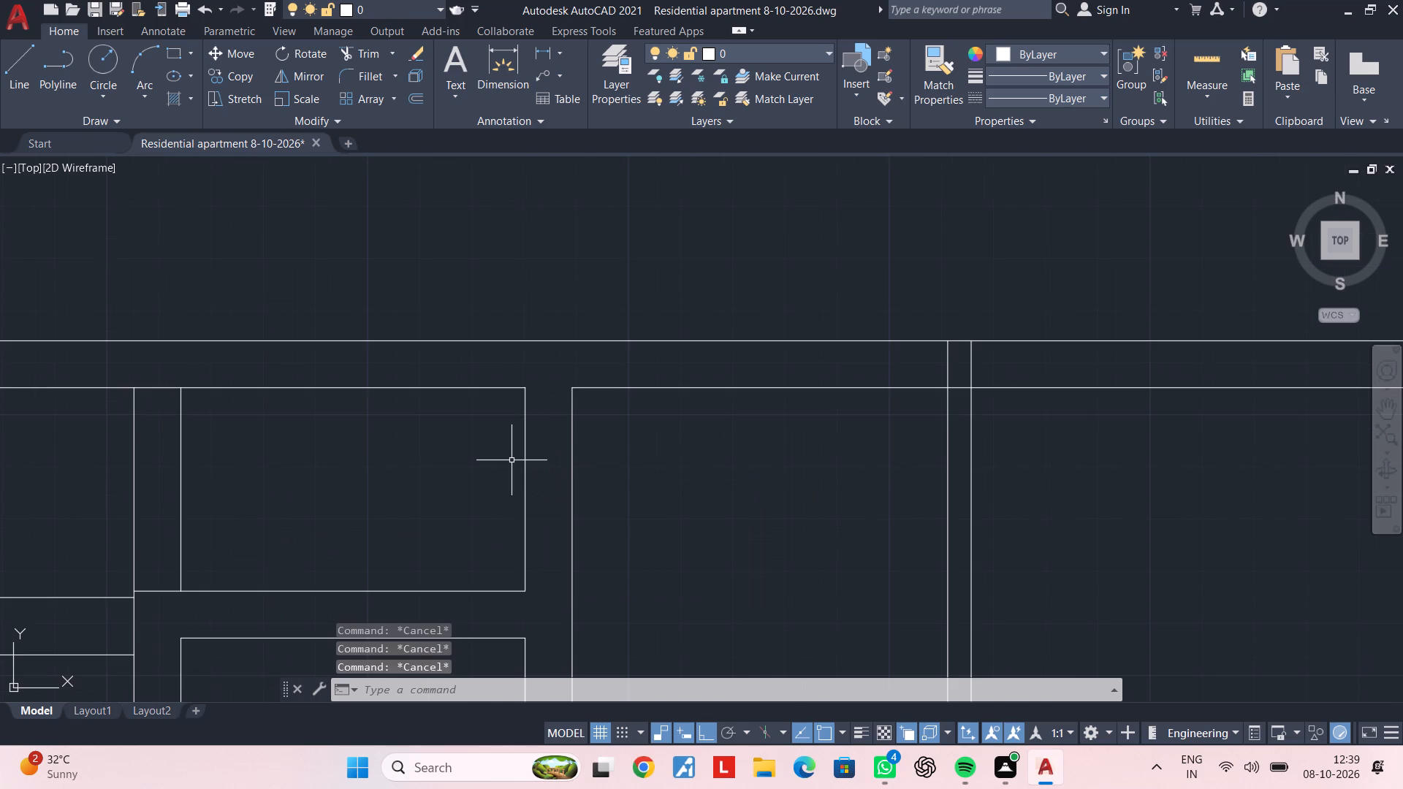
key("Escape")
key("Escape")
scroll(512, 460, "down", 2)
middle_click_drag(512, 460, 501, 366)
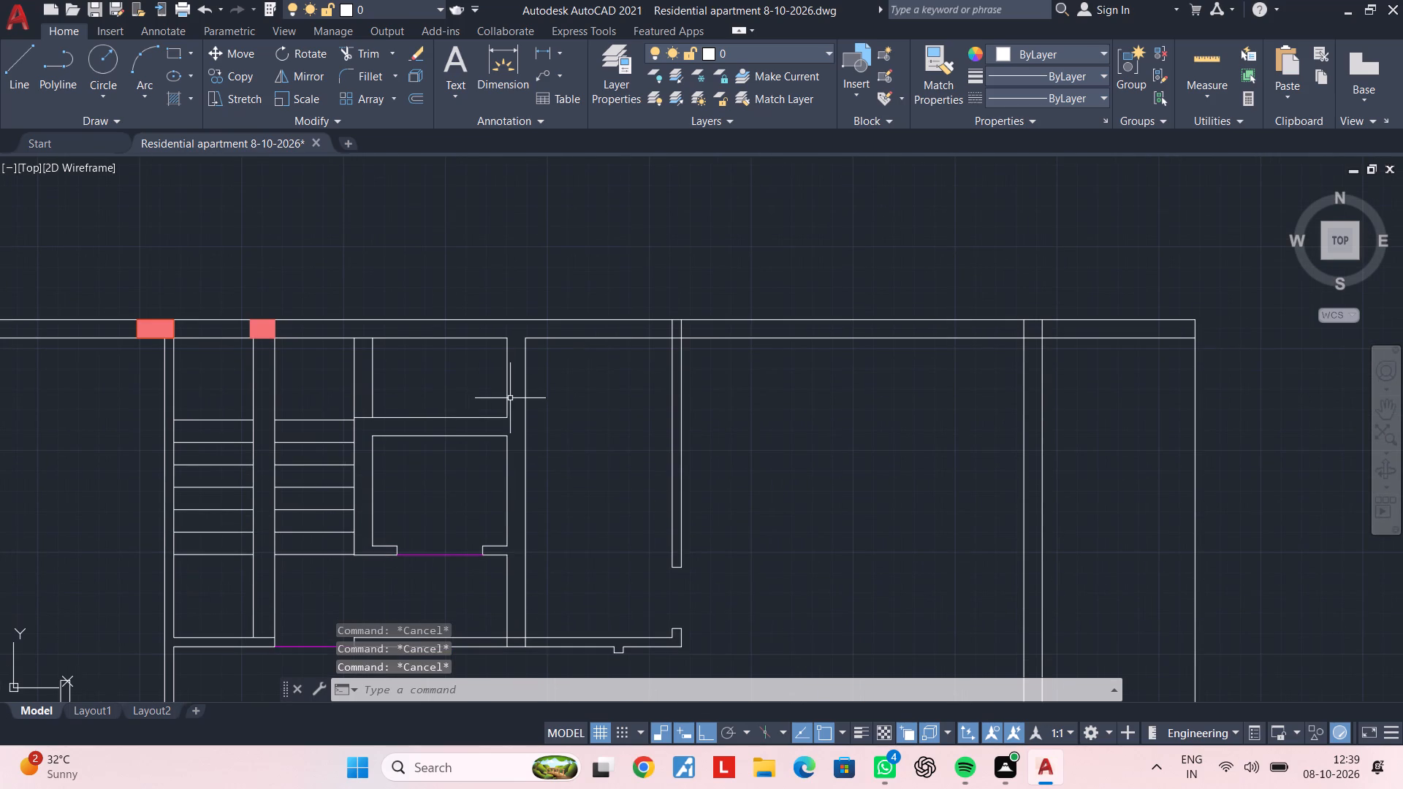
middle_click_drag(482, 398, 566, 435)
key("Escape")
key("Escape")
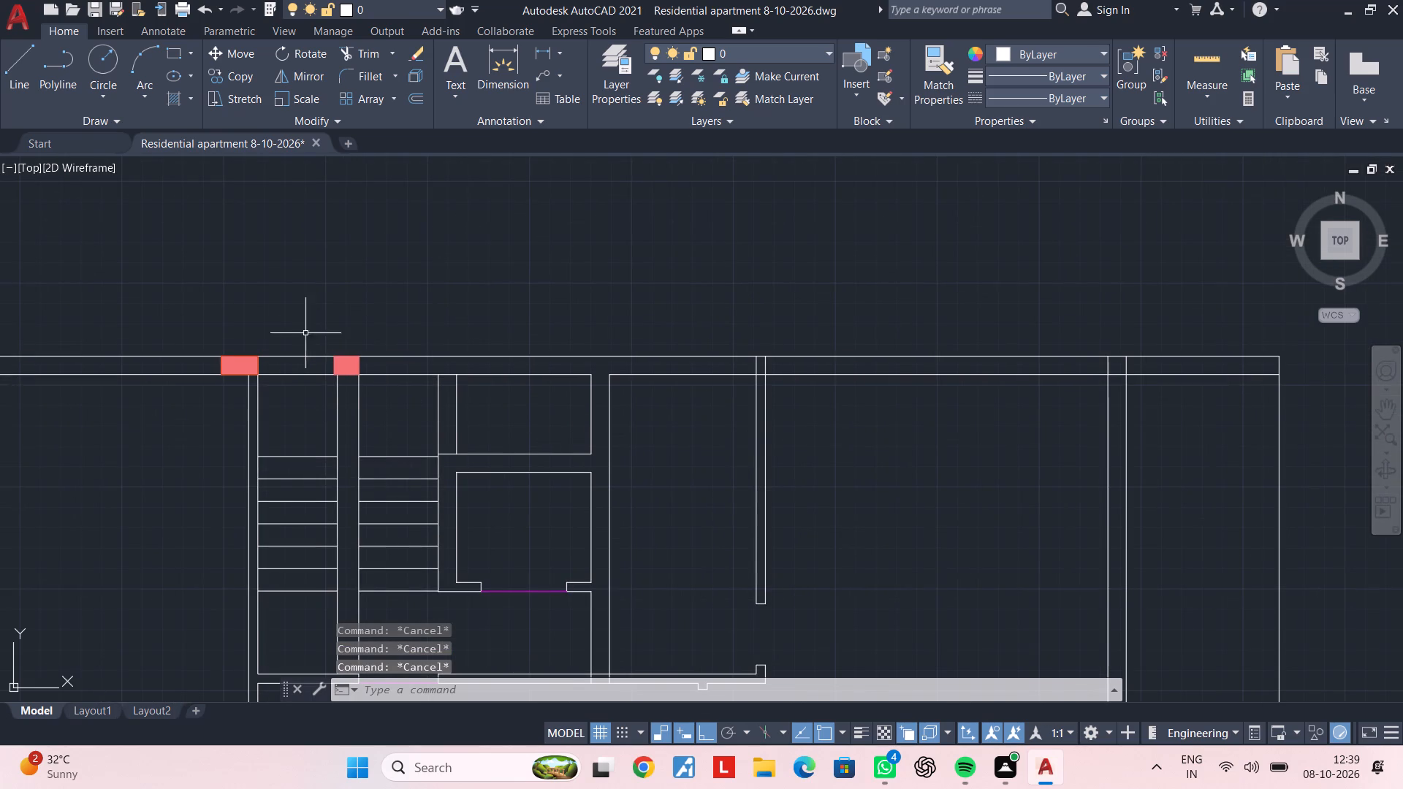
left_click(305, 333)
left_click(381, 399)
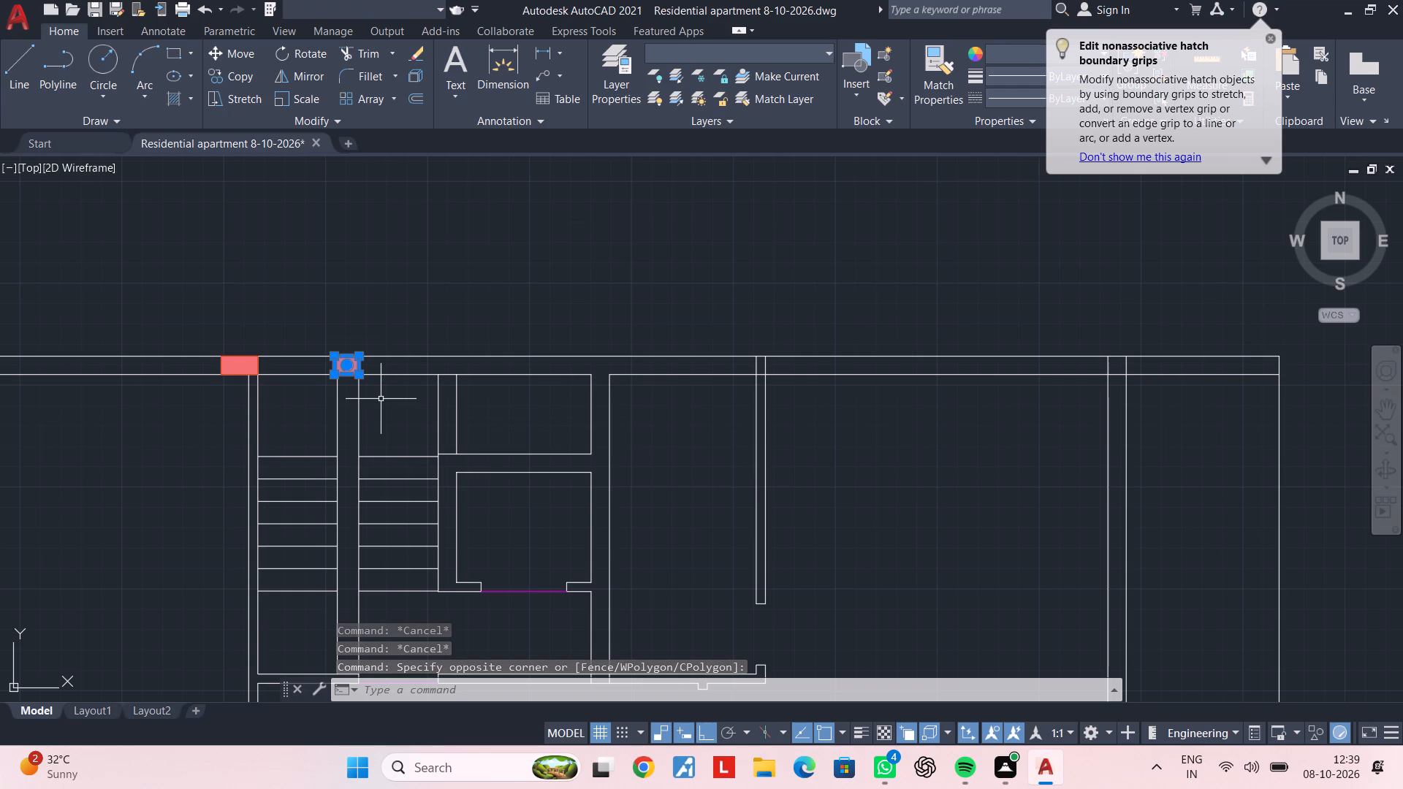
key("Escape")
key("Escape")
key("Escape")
Extend the two vertical lines of the shaft's left wall up to the outer line of the upper outer wall.
type("ex")
key("space")
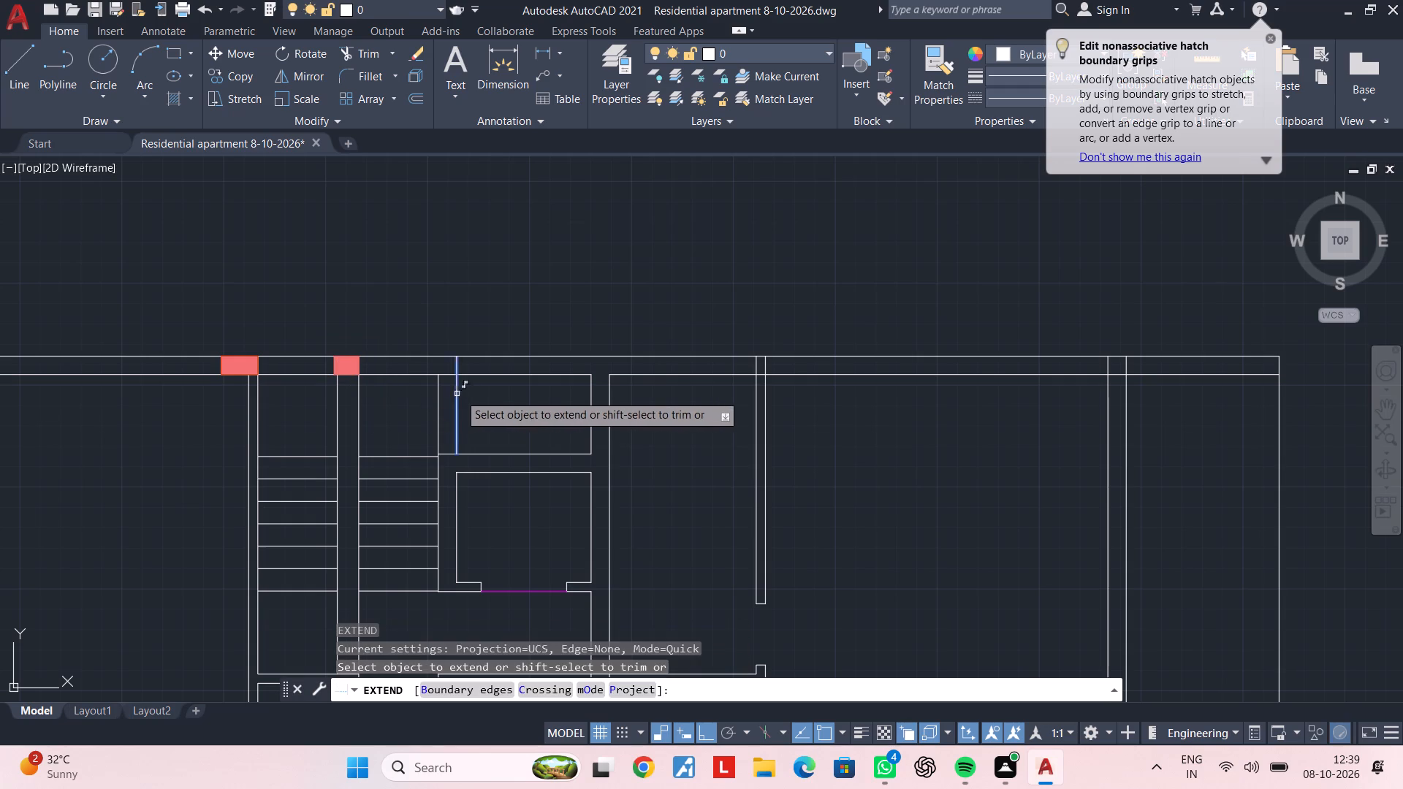
left_click(466, 392)
left_click(436, 393)
key("Escape")
key("Escape")
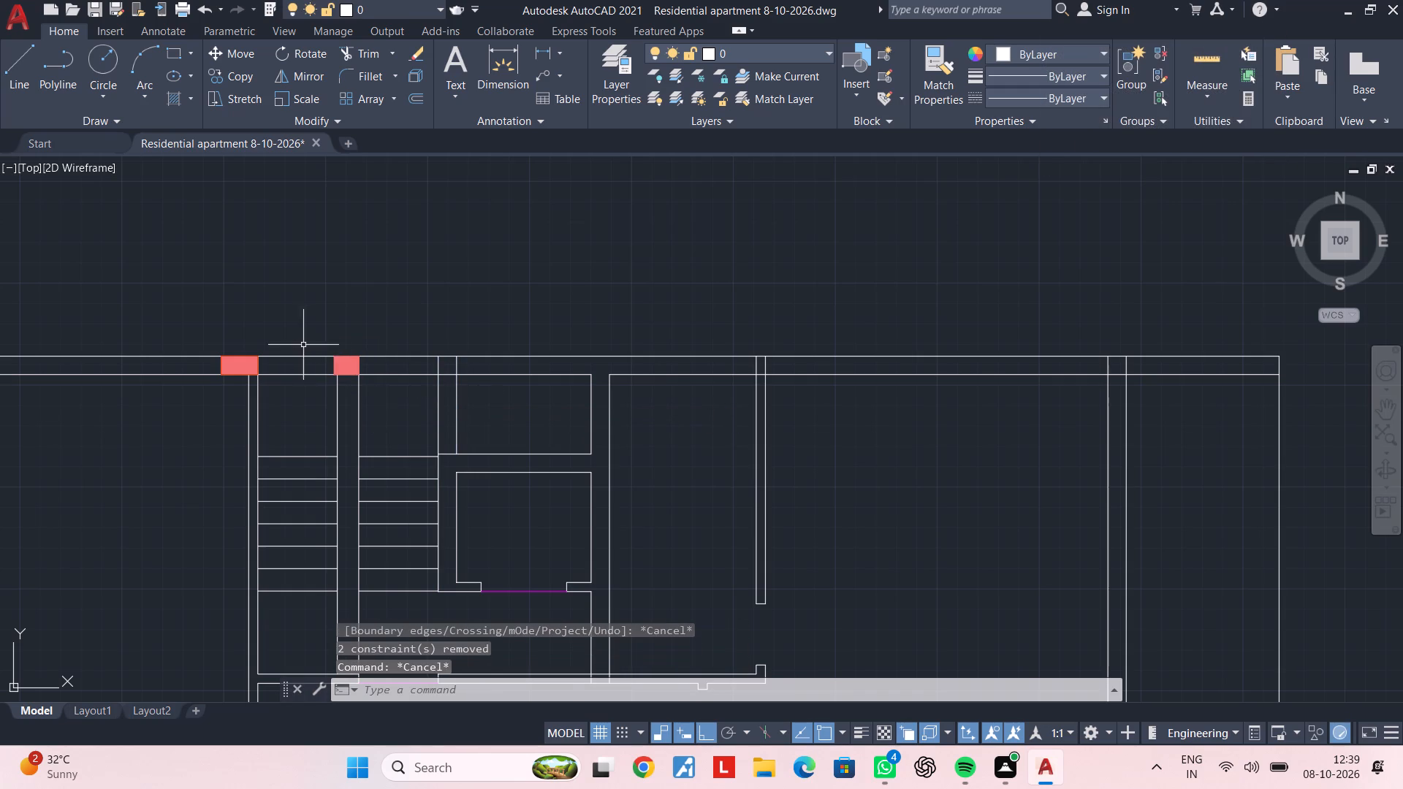
Move the copied column so its lower-right corner meets the shaft's upper-left inner corner.
left_click(303, 343)
left_click(376, 378)
type("m")
key("space")
scroll(376, 378, "up", 2)
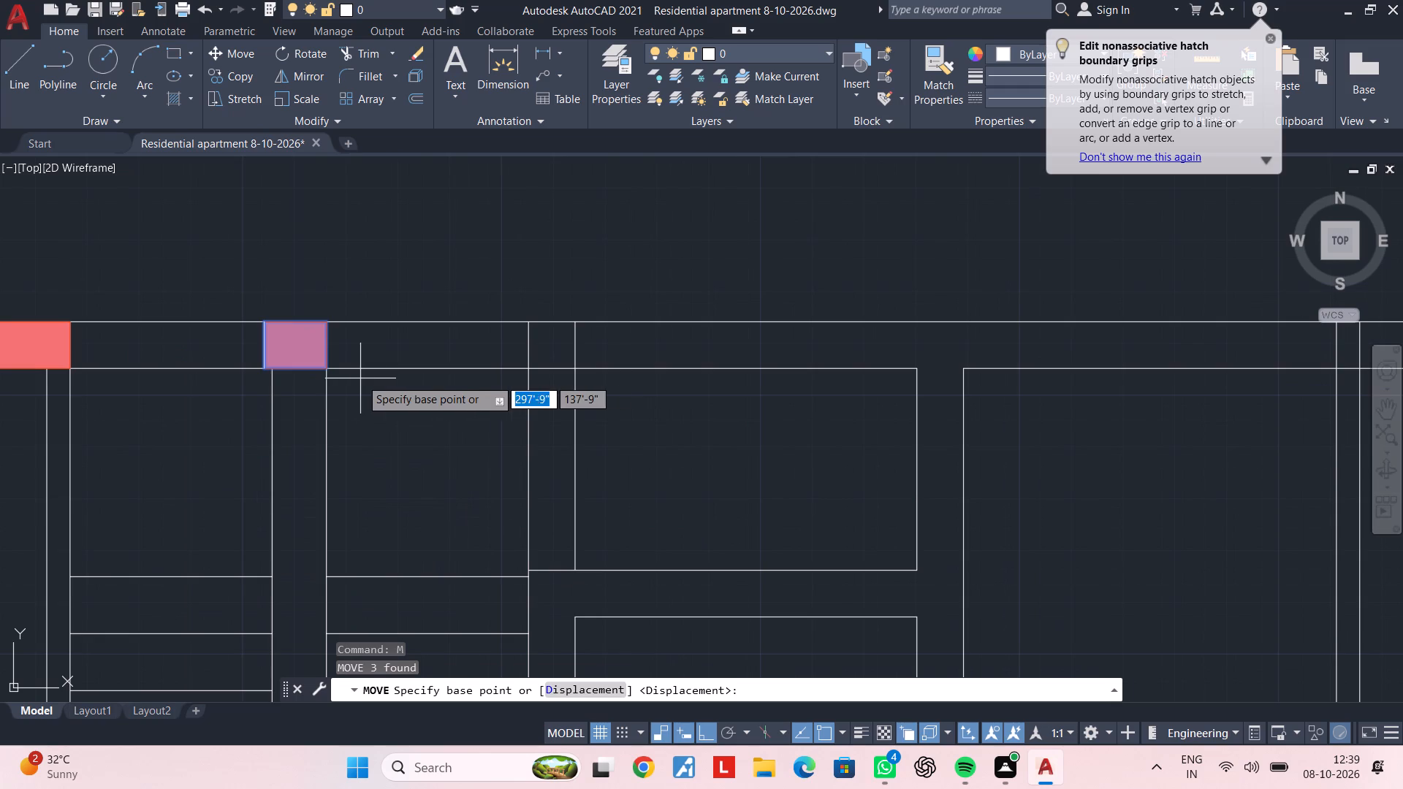
left_click(324, 372)
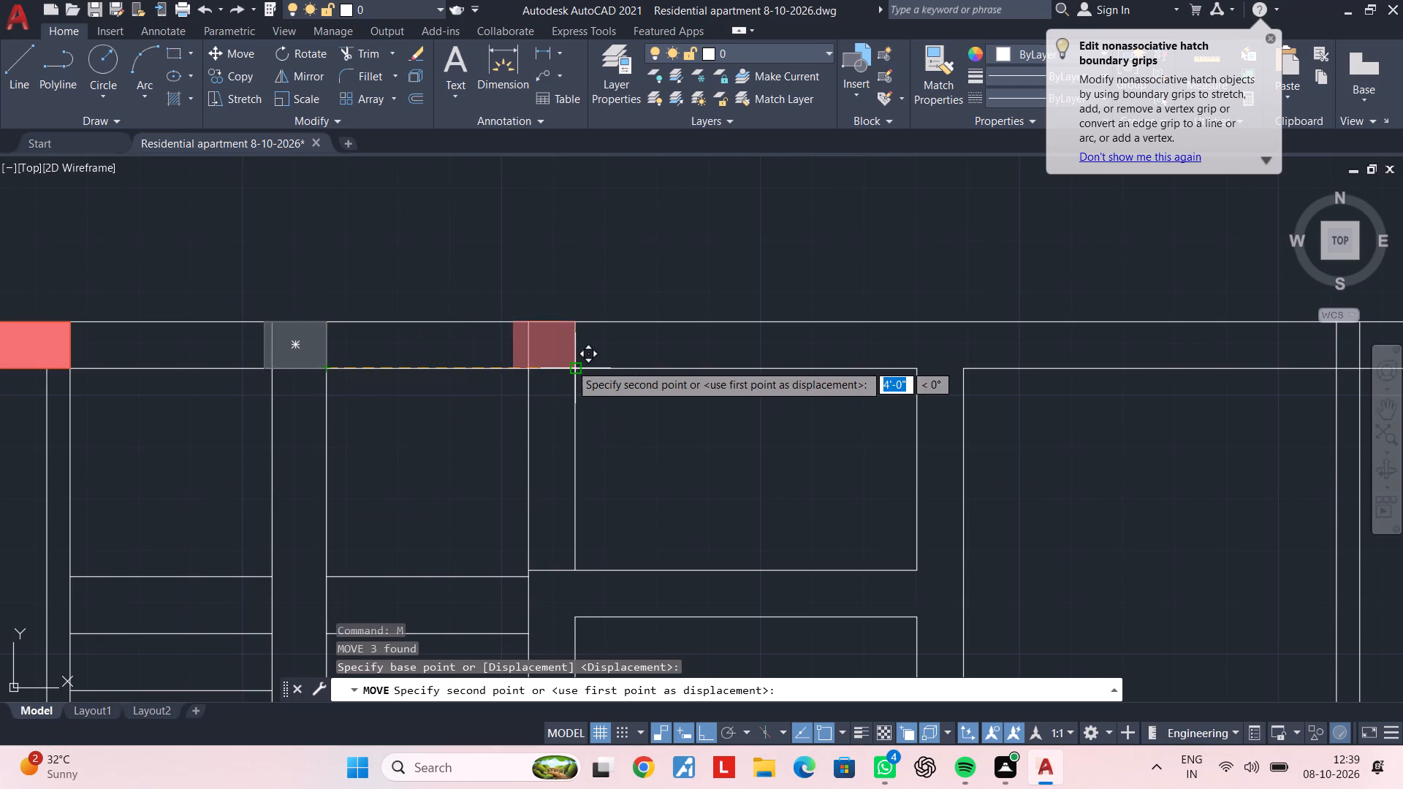
left_click(574, 368)
key("Escape")
key("Escape")
Trim the two vertical lines between the stair flights where they cross the upper outer wall.
type("tr")
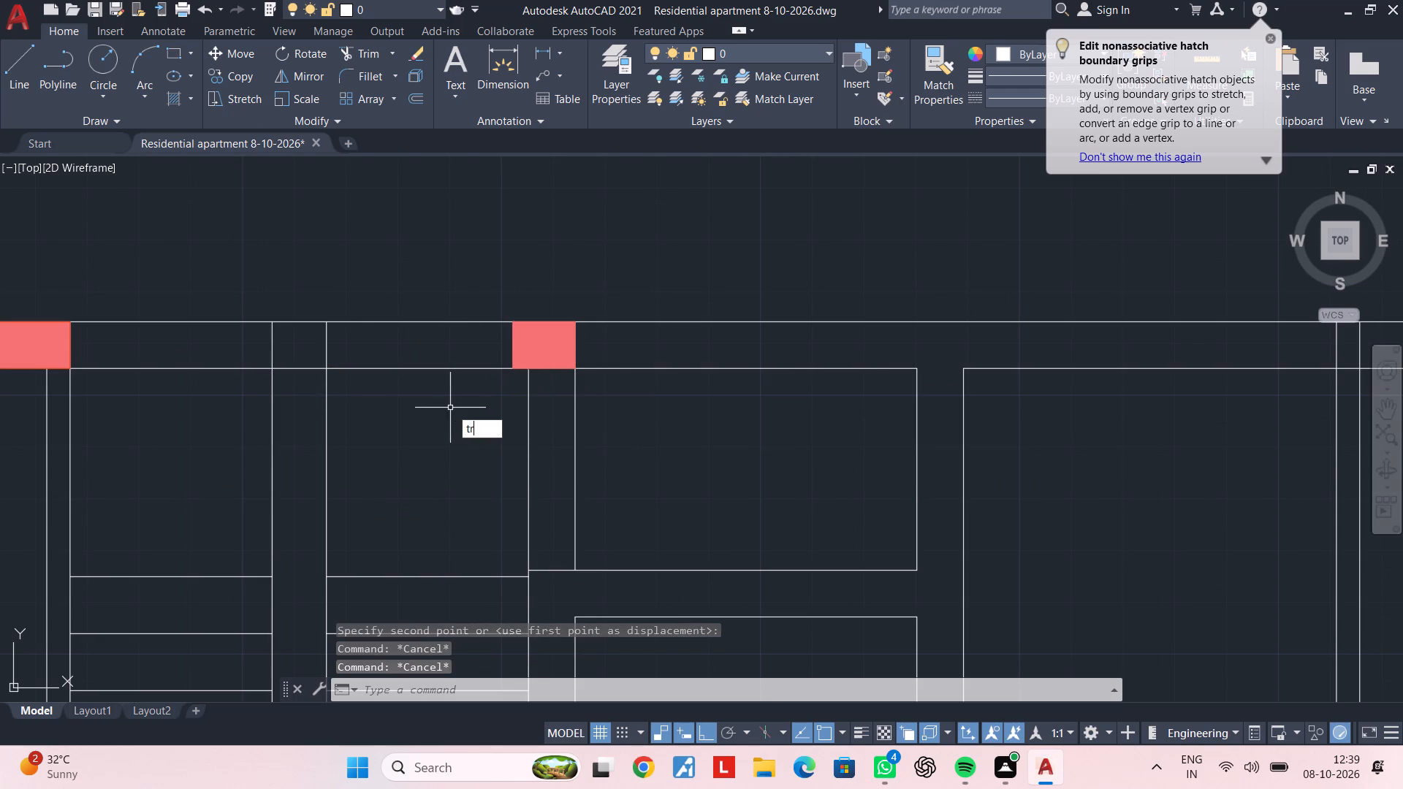
key("space")
left_click(357, 347)
left_click(255, 347)
key("Escape")
scroll(753, 397, "down", 1)
middle_click_drag(751, 397, 514, 402)
key("Escape")
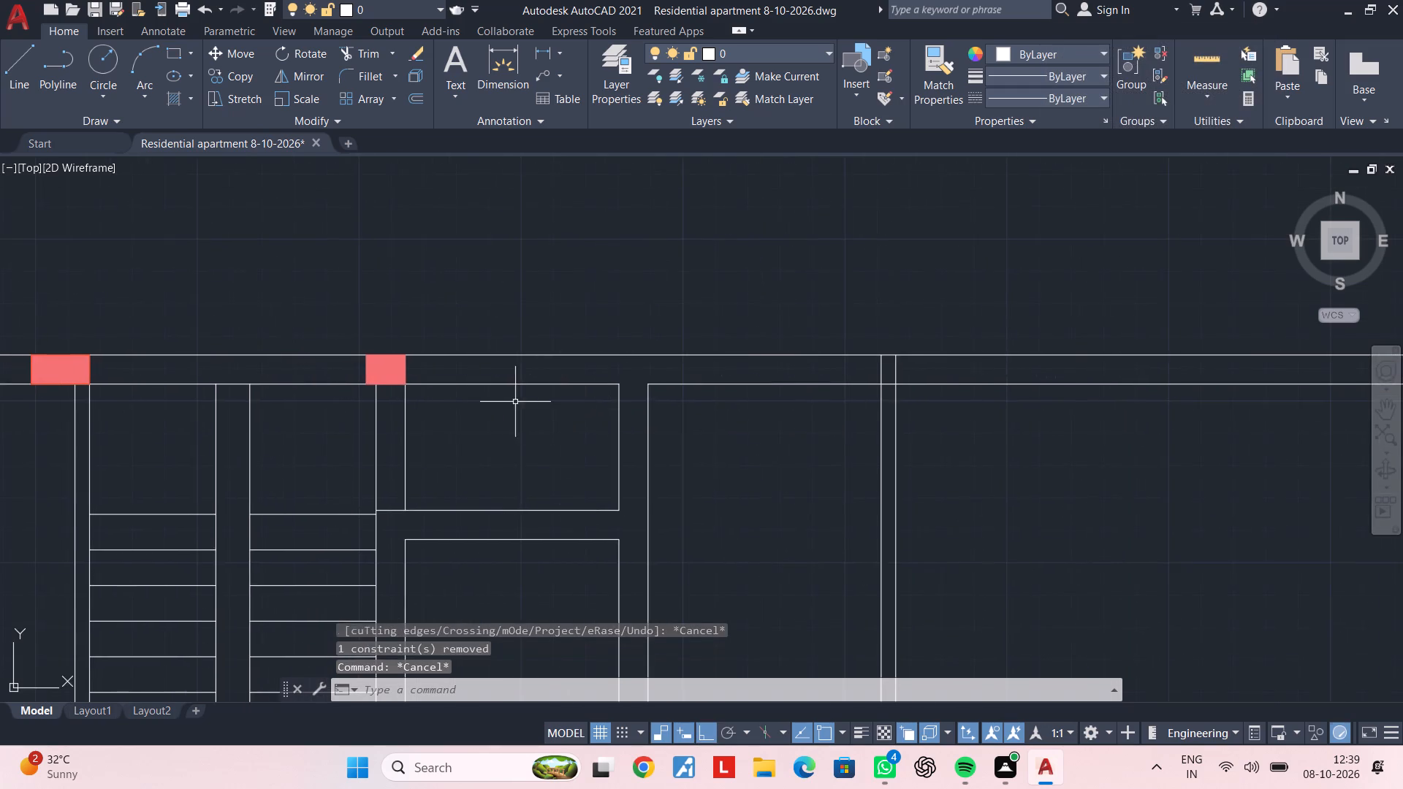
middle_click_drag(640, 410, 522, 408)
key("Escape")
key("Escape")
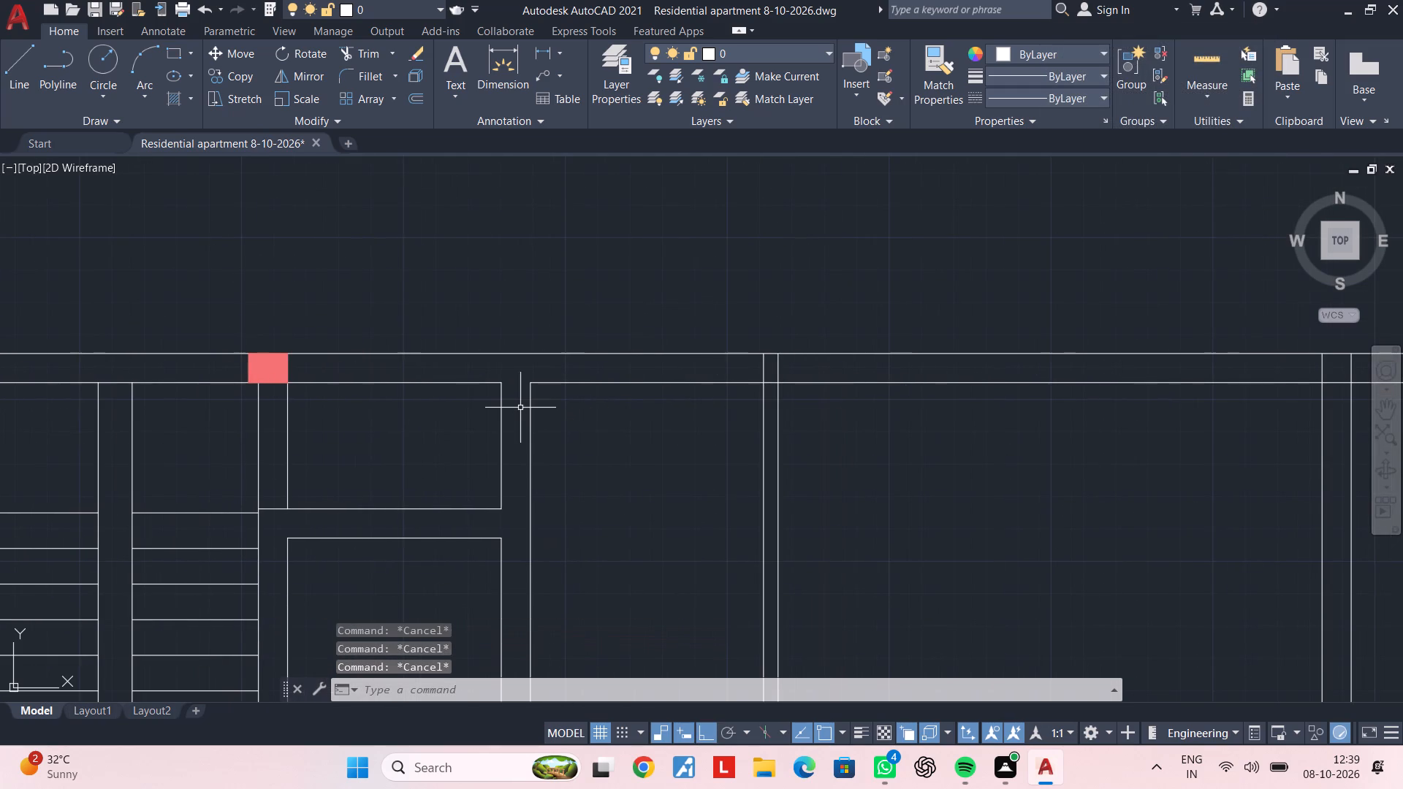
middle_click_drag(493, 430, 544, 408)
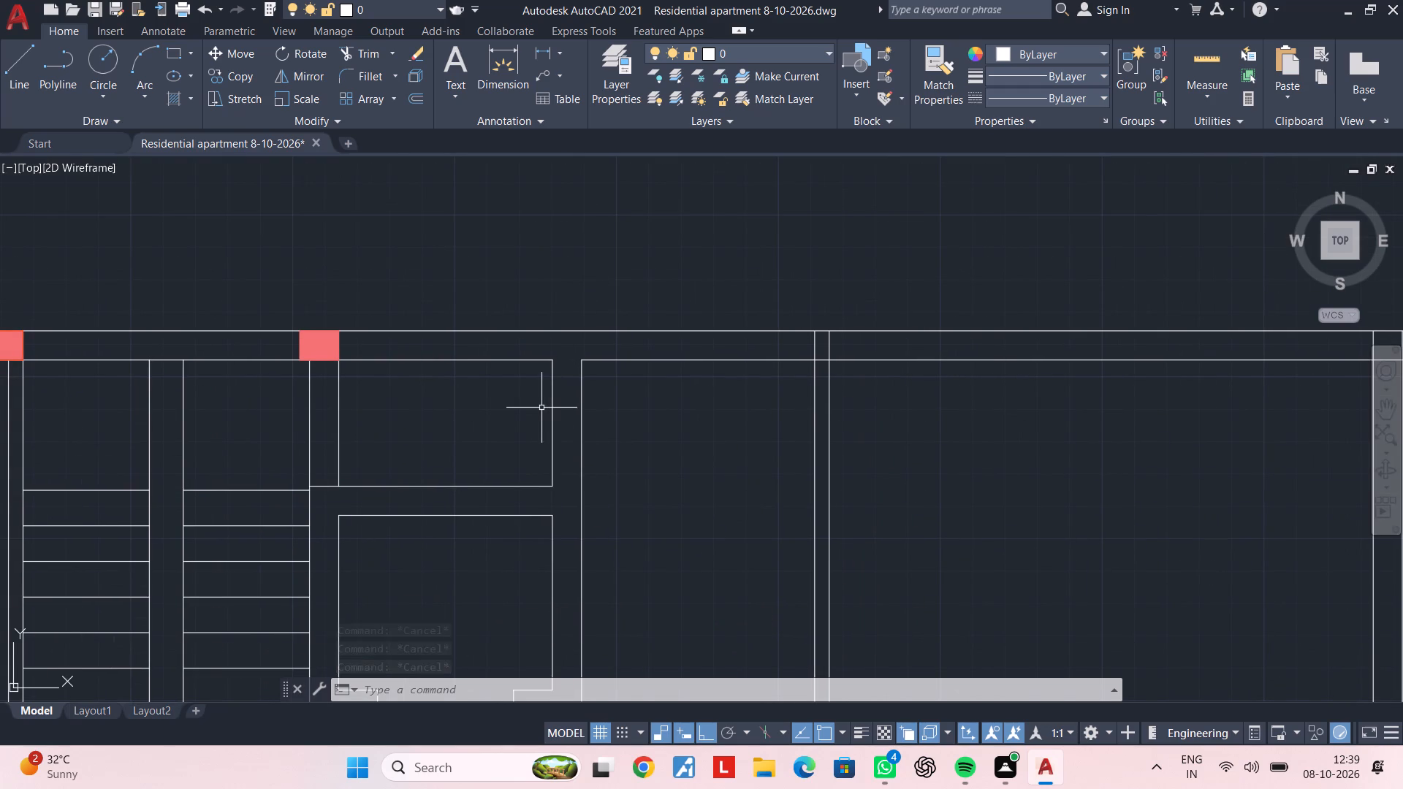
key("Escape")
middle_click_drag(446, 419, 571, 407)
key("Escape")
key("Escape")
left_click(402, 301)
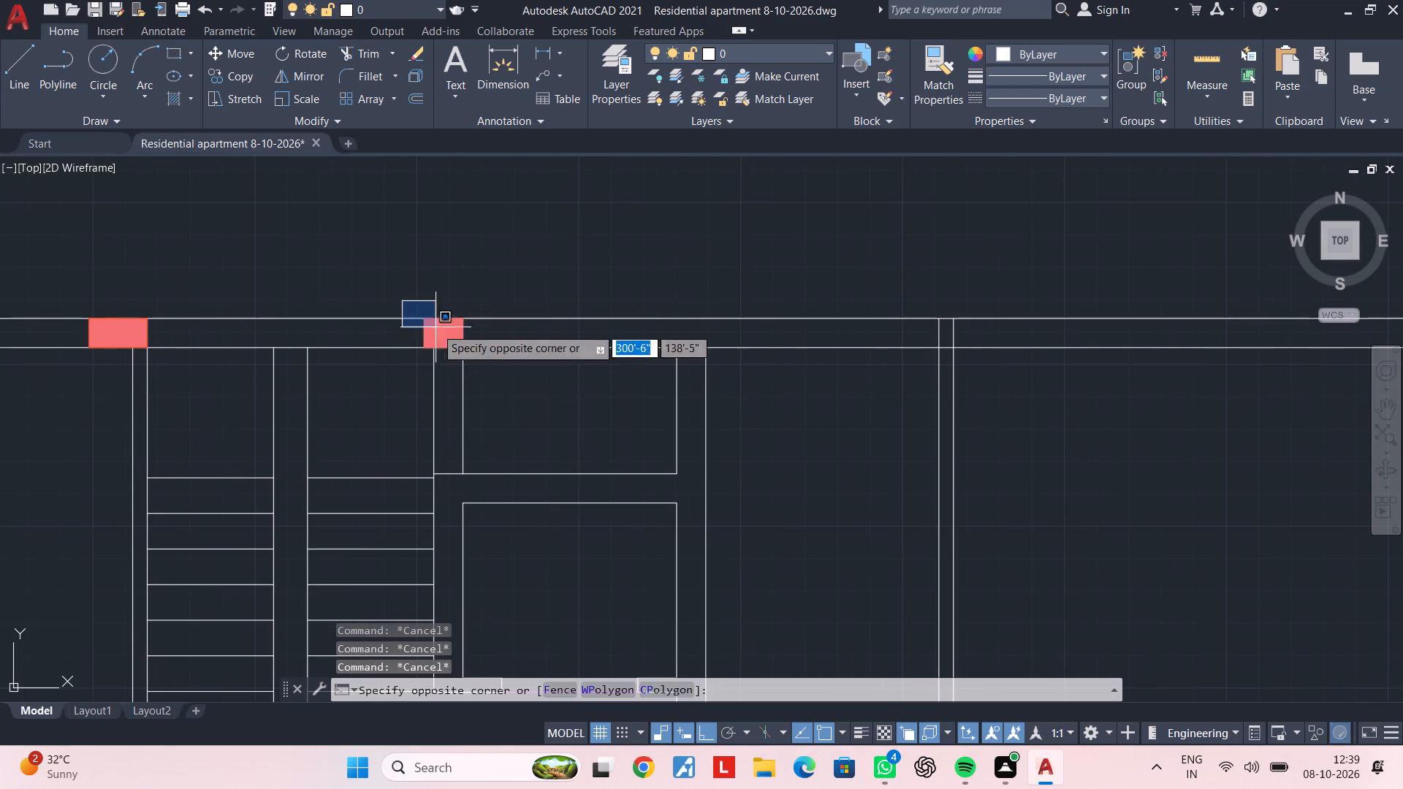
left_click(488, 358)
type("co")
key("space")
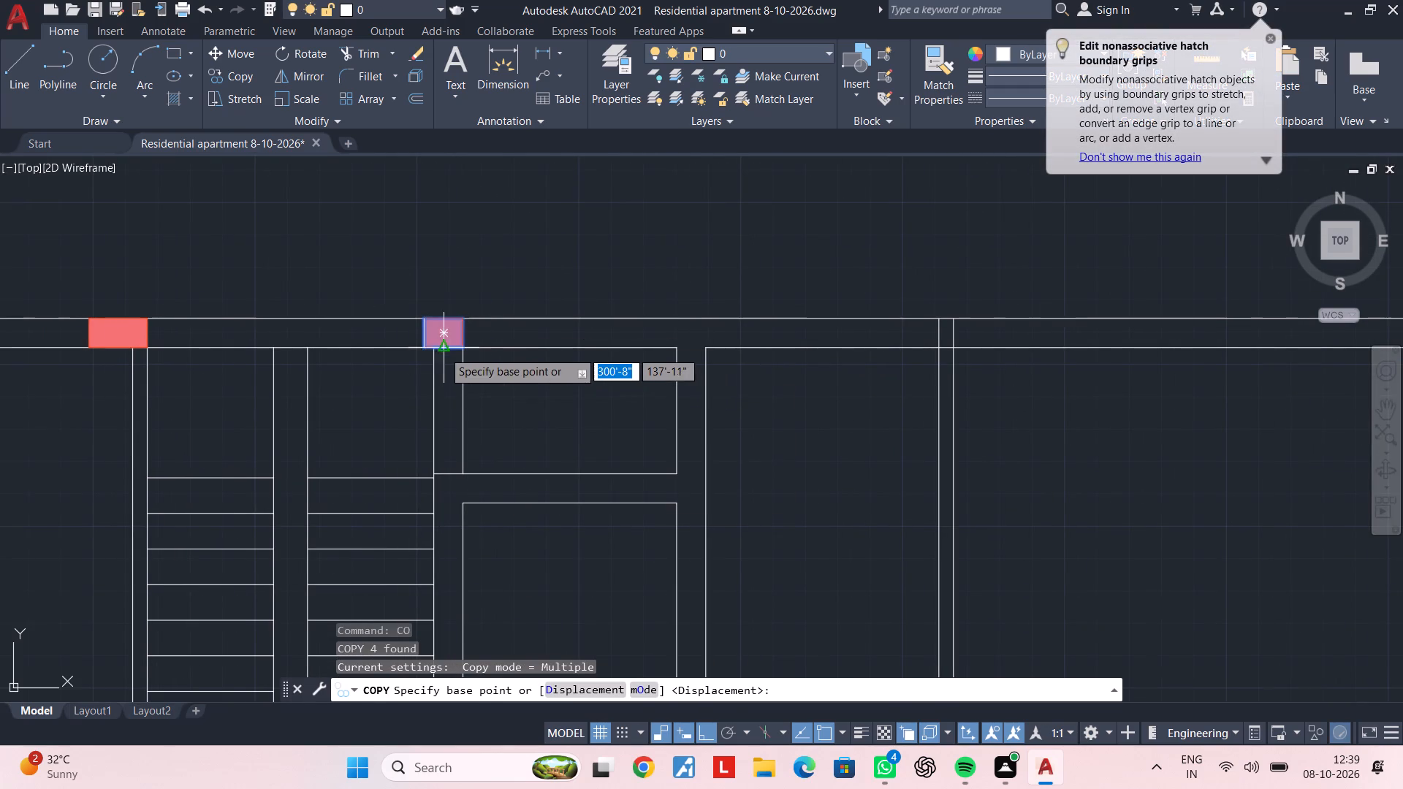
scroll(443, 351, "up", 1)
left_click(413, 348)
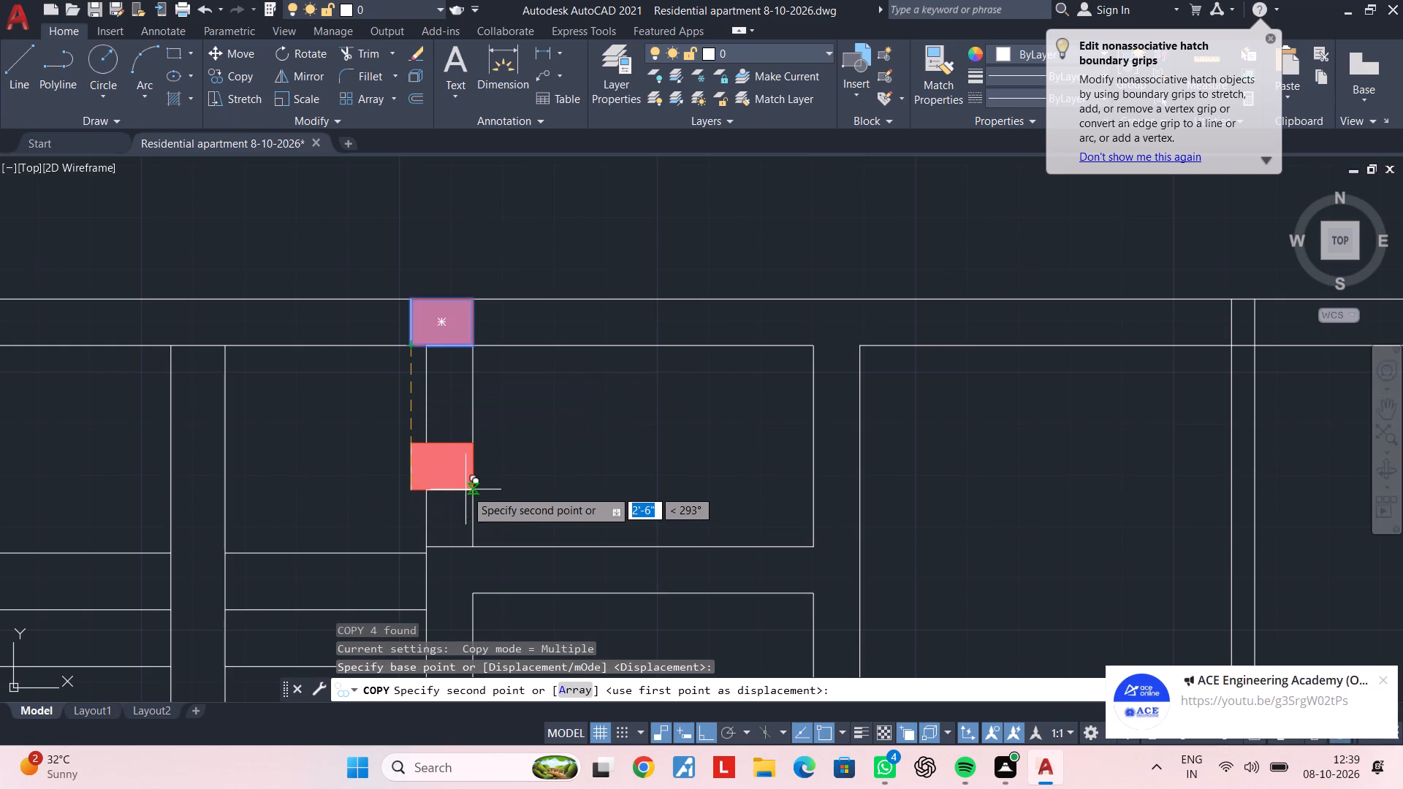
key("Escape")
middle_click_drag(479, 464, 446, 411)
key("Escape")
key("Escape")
Copy the column above the shaft's left wall to the wall junction between shaft and lift, matching its upper-left corner to the staircase-side line.
left_click(366, 227)
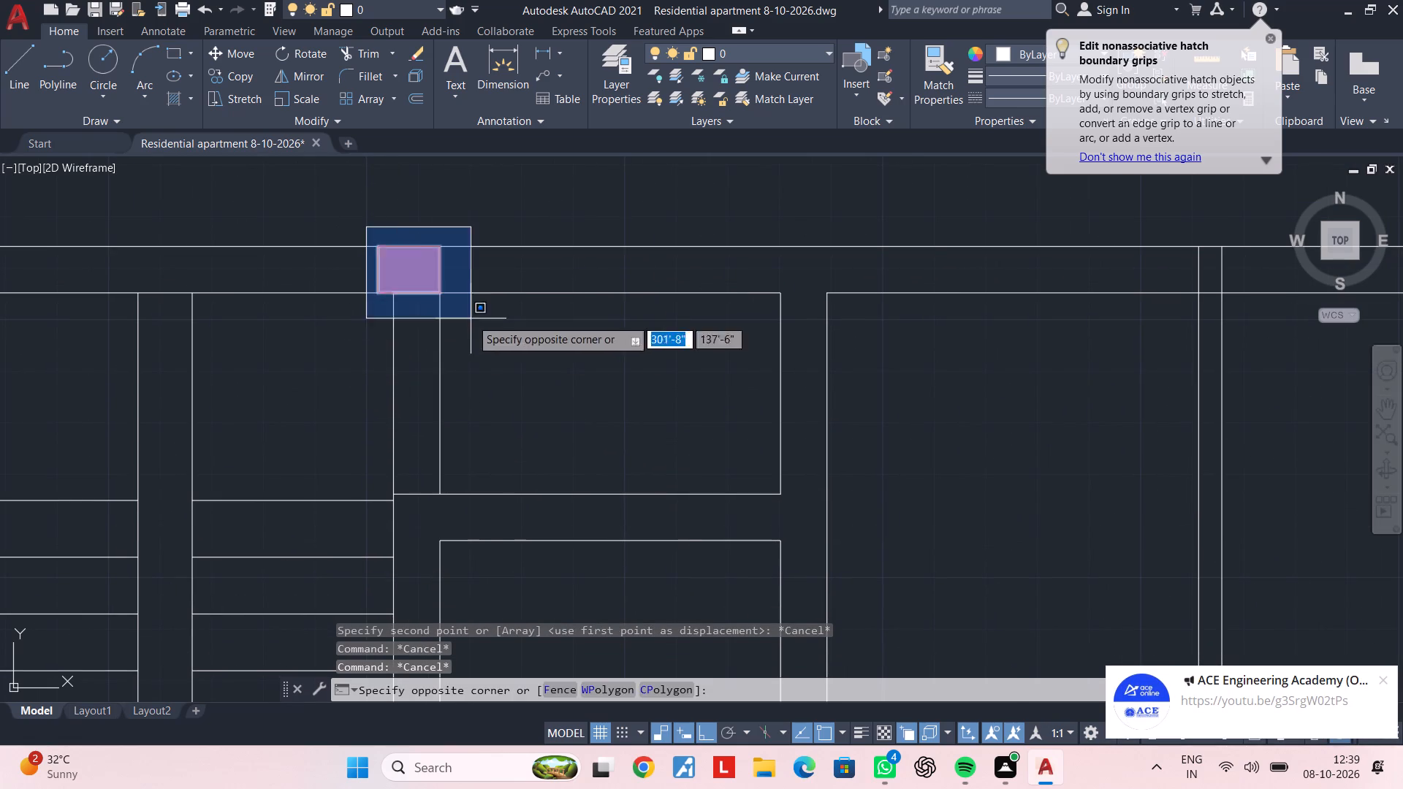
left_click(471, 319)
type("co")
key("space")
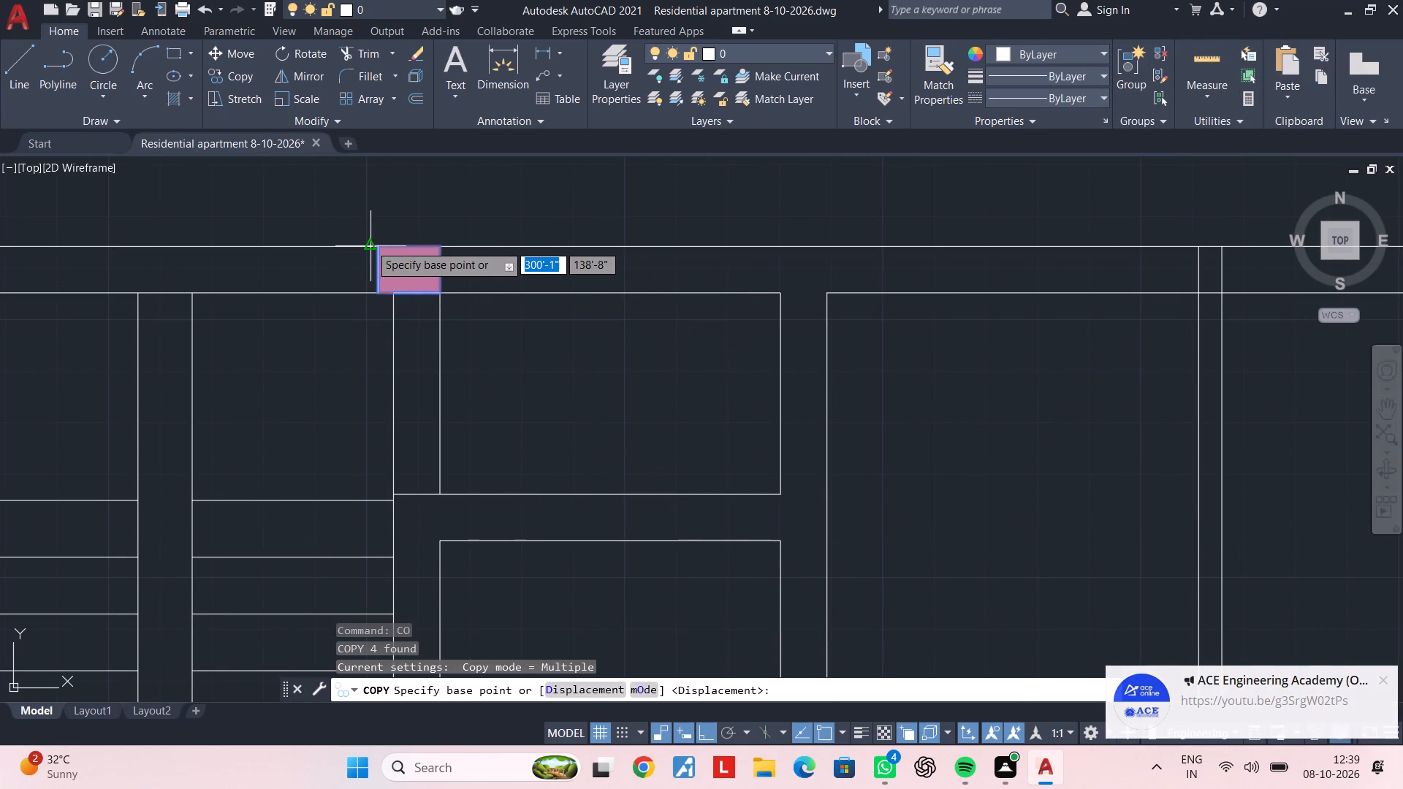
left_click(381, 244)
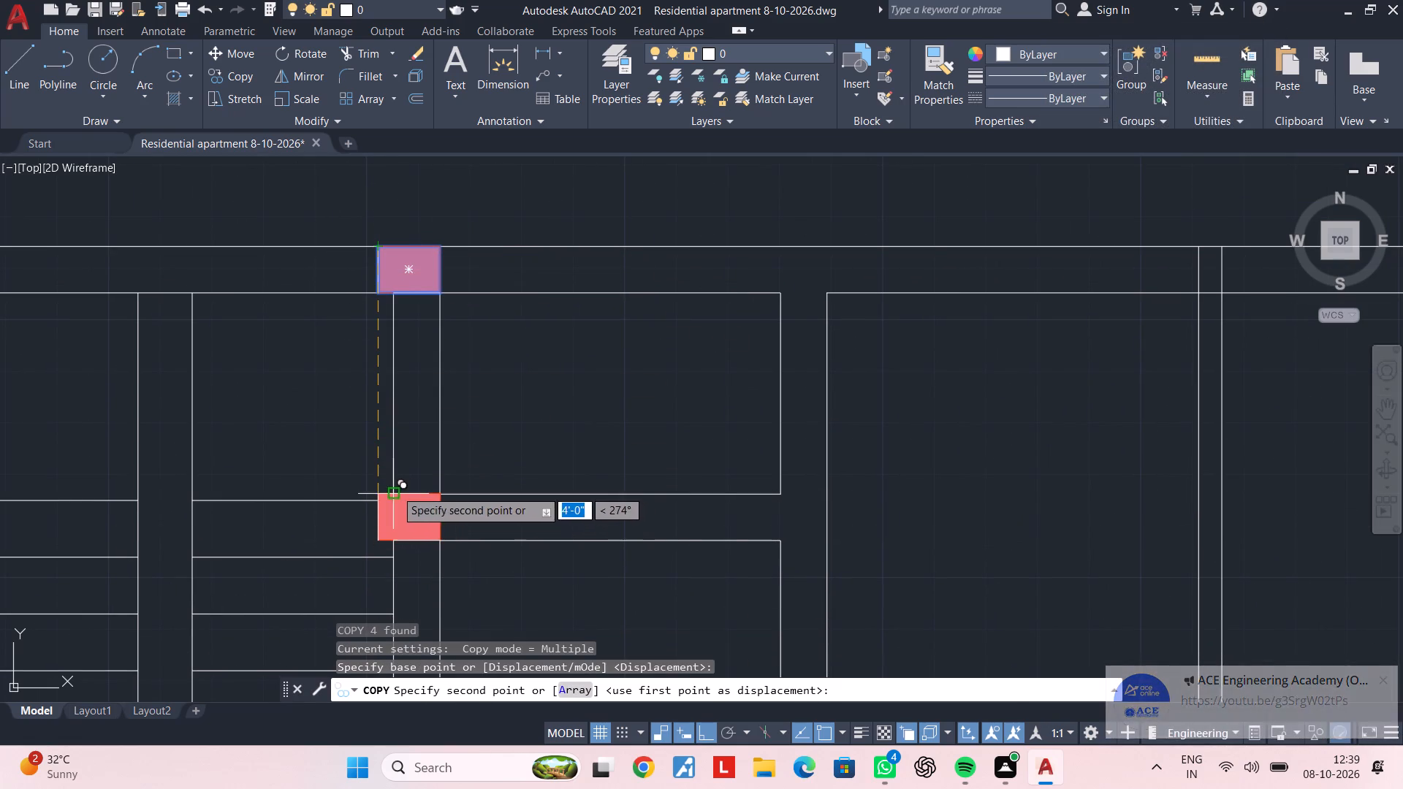
left_click(395, 489)
middle_click_drag(531, 474, 406, 468)
key("Escape")
key("Escape")
key("Escape")
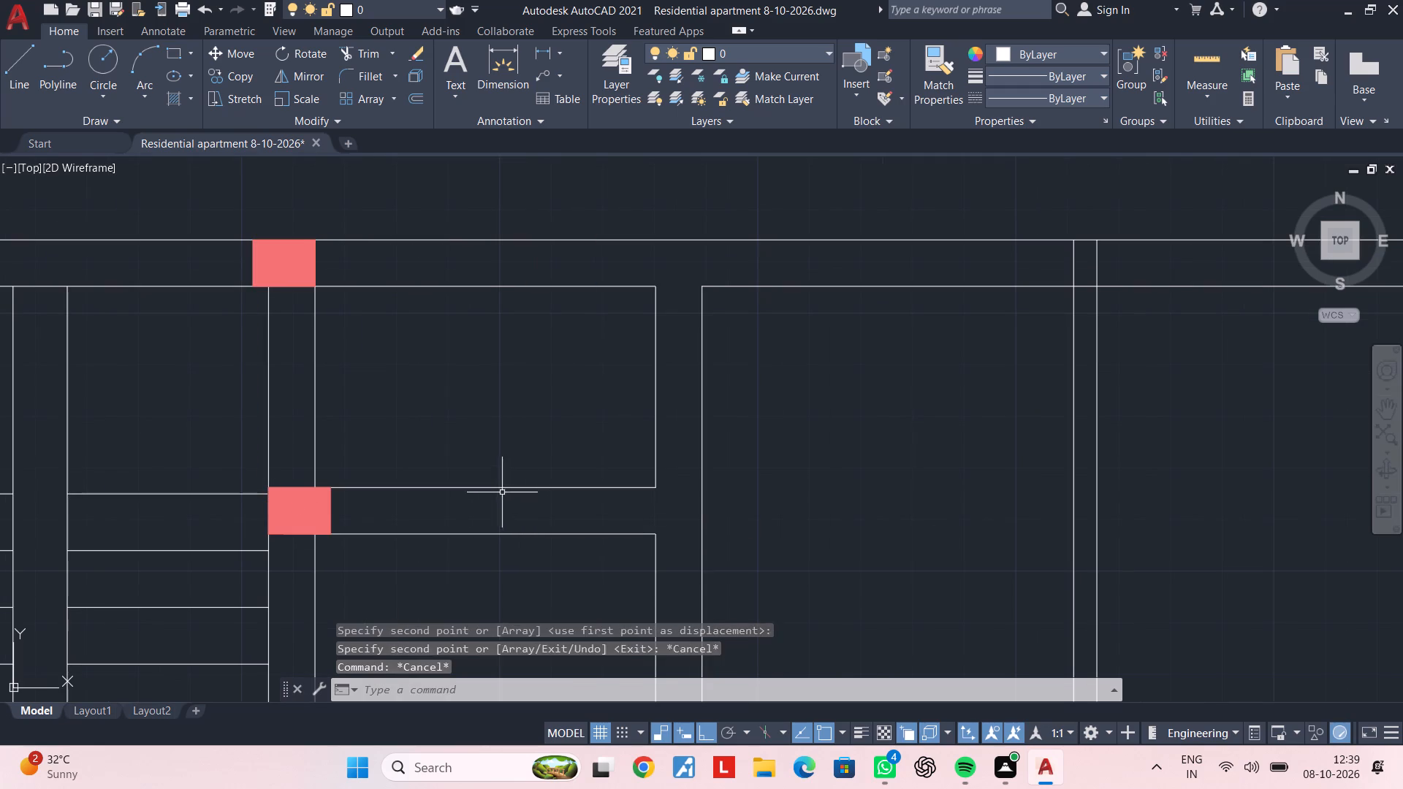
key("Escape")
key("Escape")
key("Escape")
key("Escape")
key("Escape")
key("Escape")
key("Escape")
Examine how the copied column fits the wall lines at the junction between the shaft and the lift.
middle_click_drag(555, 500, 415, 479)
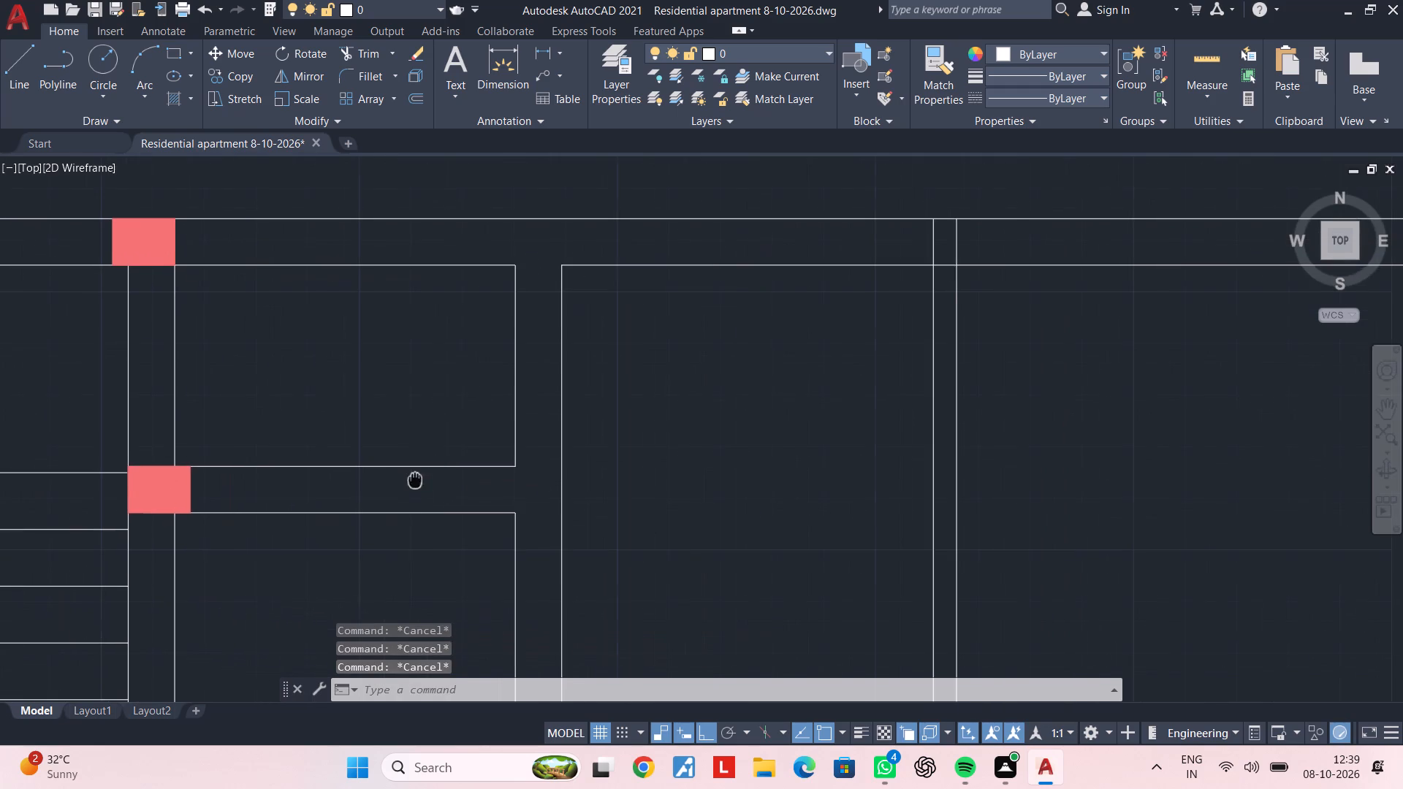
scroll(444, 486, "down", 1)
middle_click(444, 486)
key("Escape")
middle_click_drag(338, 475, 382, 444)
key("Escape")
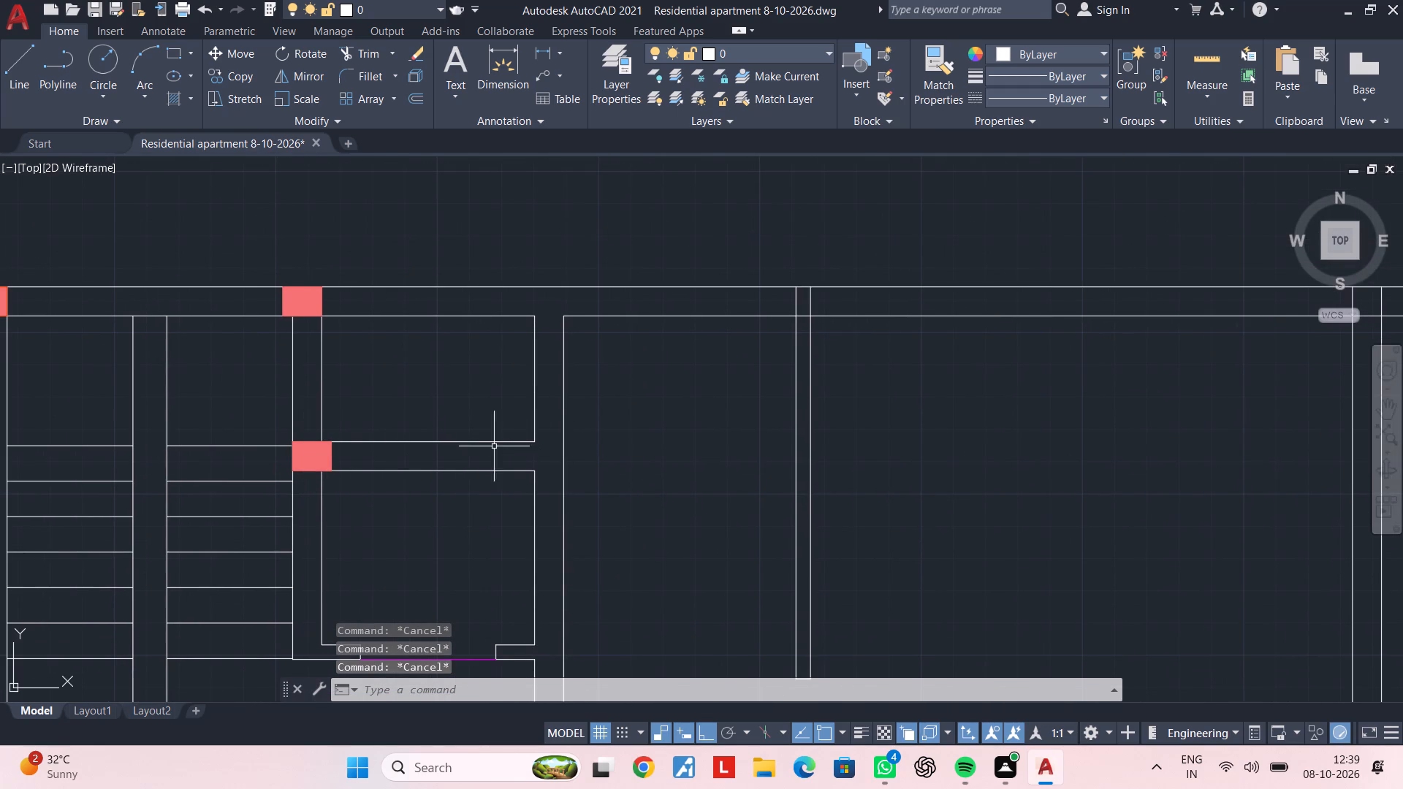
key("Escape")
key("Escape")
scroll(286, 439, "up", 2)
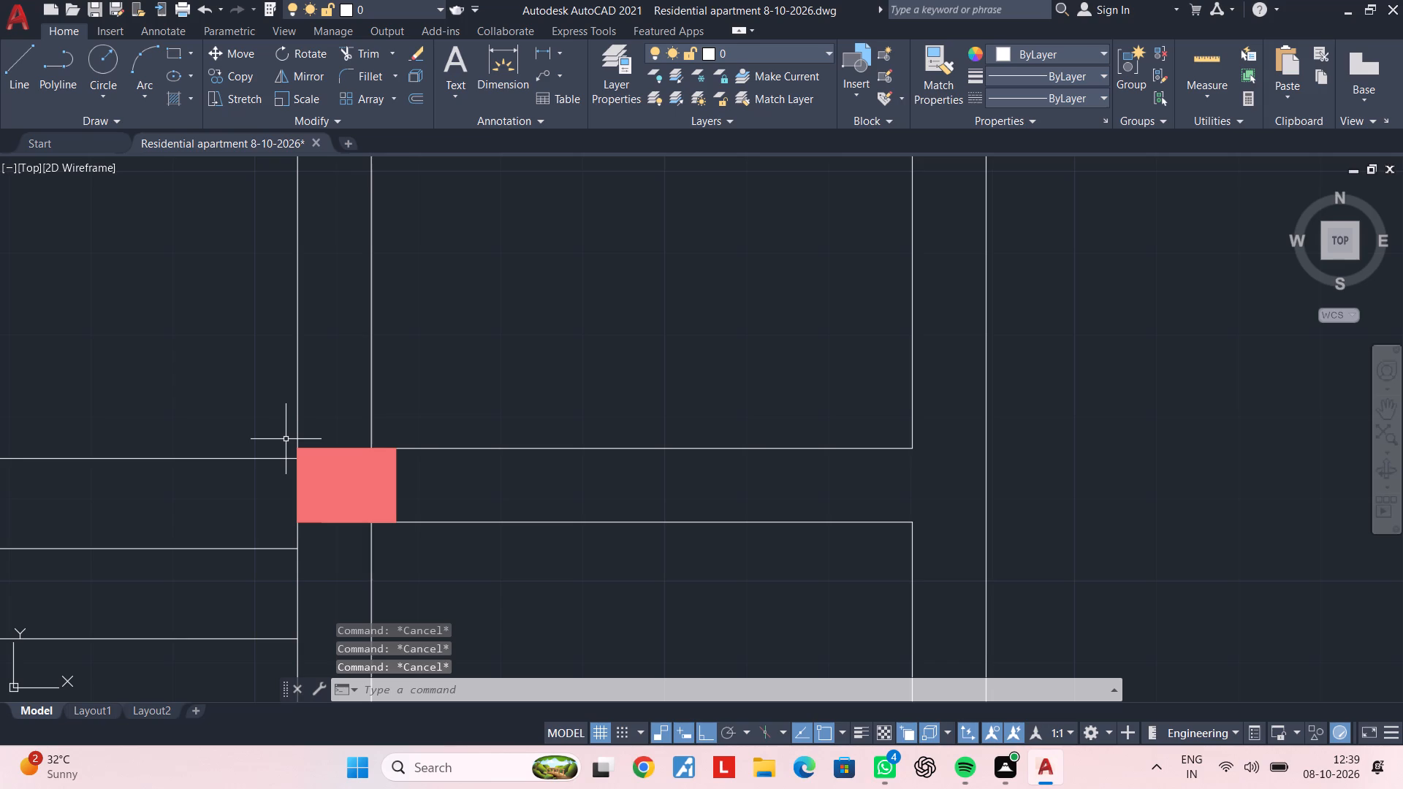
scroll(303, 473, "up", 2)
scroll(303, 473, "down", 2)
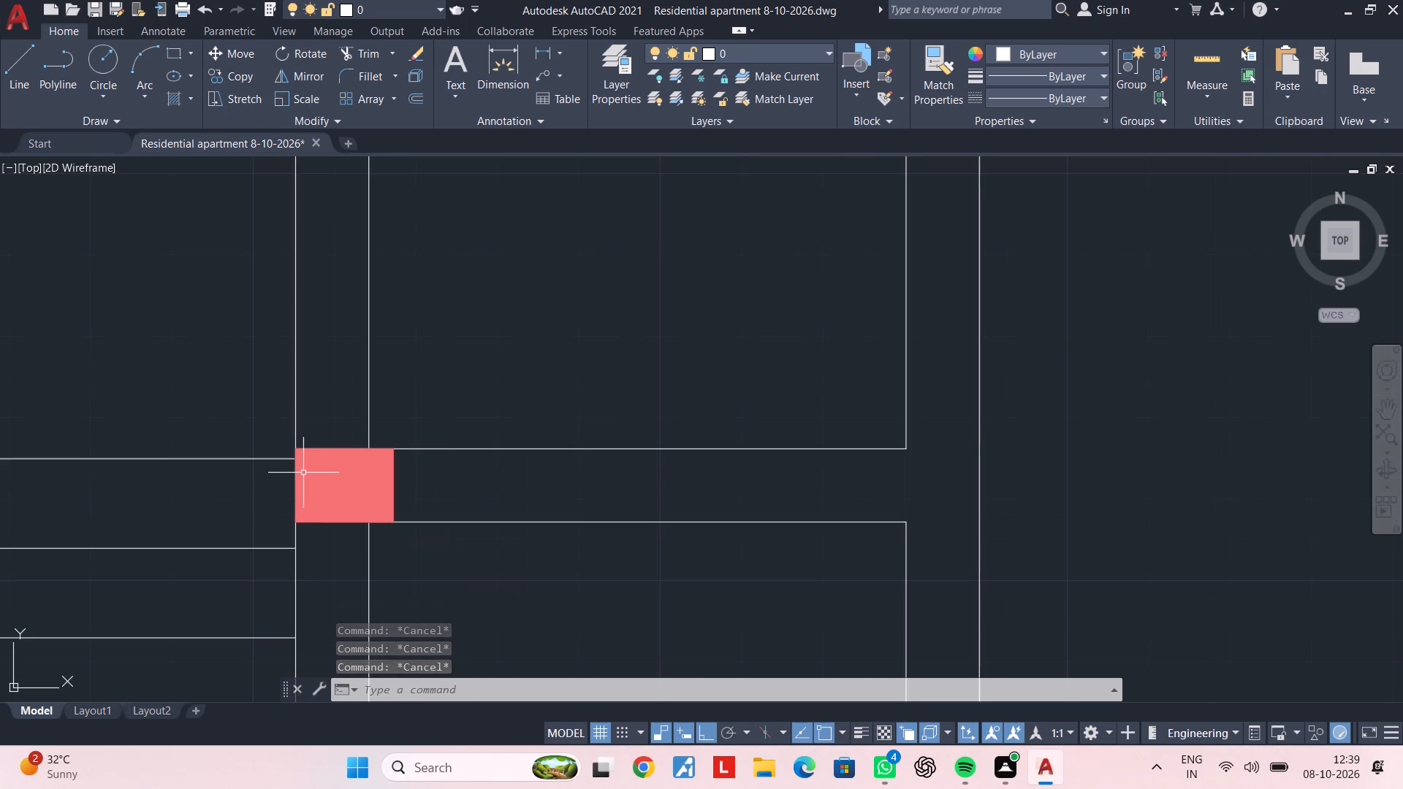
middle_click_drag(346, 481, 362, 449)
key("Escape")
key("Escape")
key("Escape")
key("Escape")
key("Escape")
key("Escape")
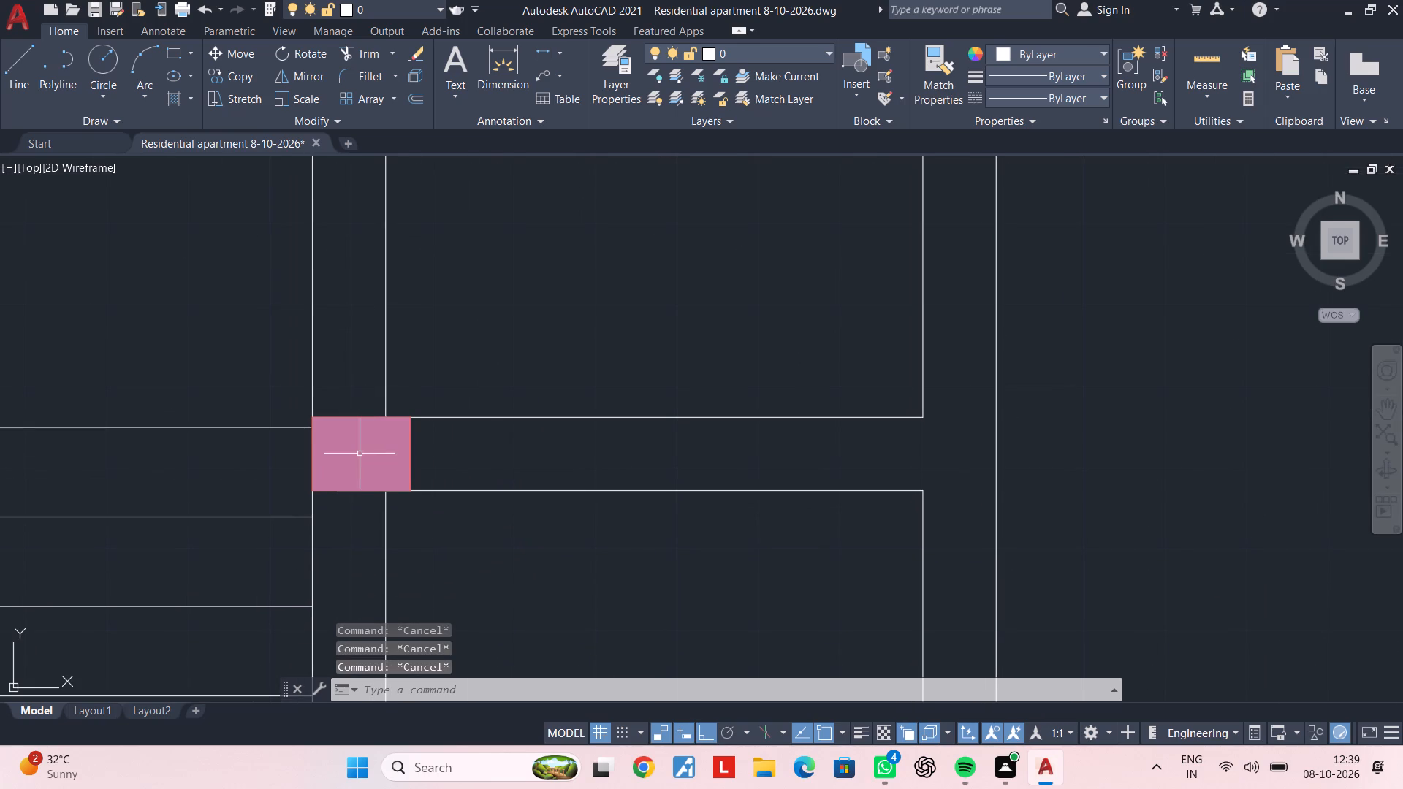
key("Escape")
key("Escape")
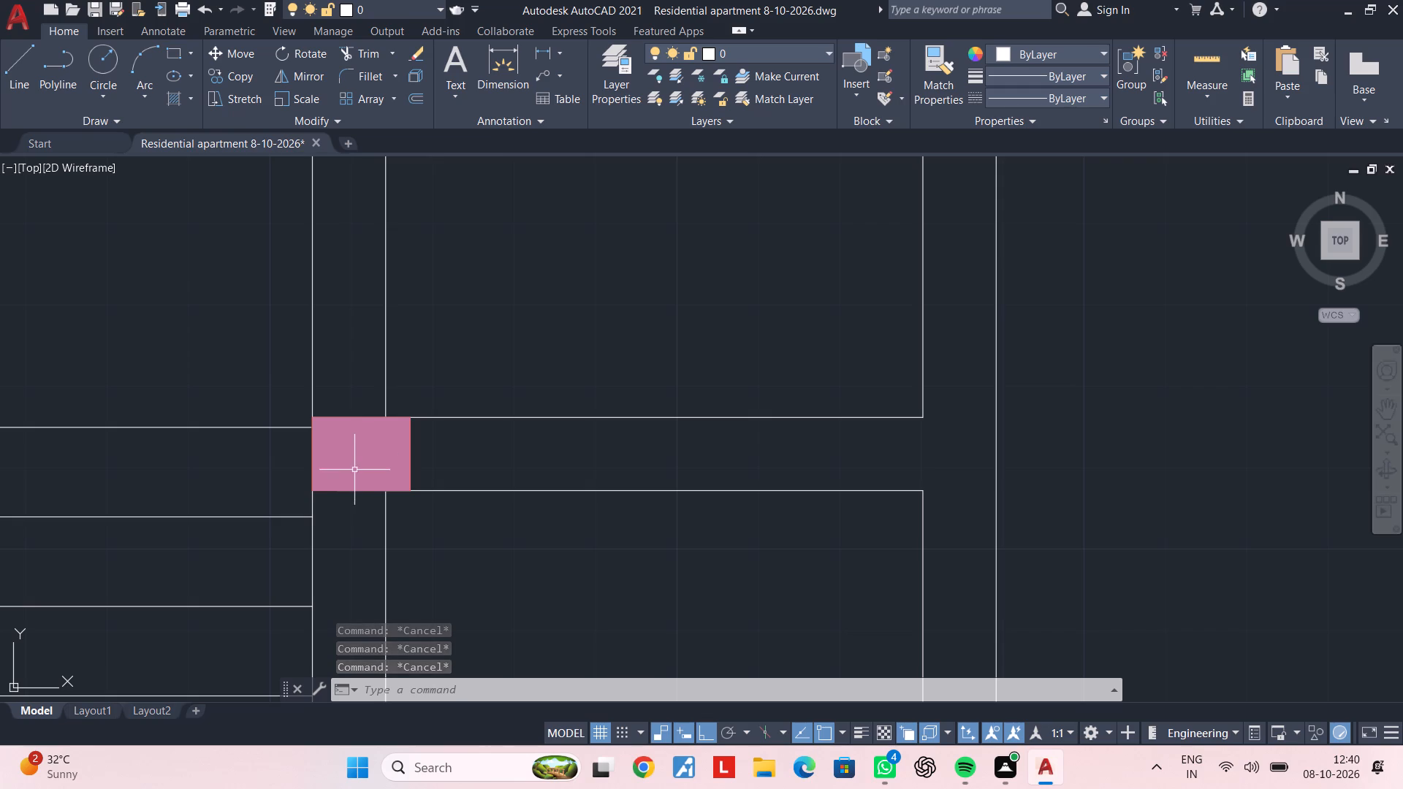
scroll(324, 432, "up", 4)
scroll(1289, 527, "down", 2)
middle_click_drag(1277, 523, 583, 430)
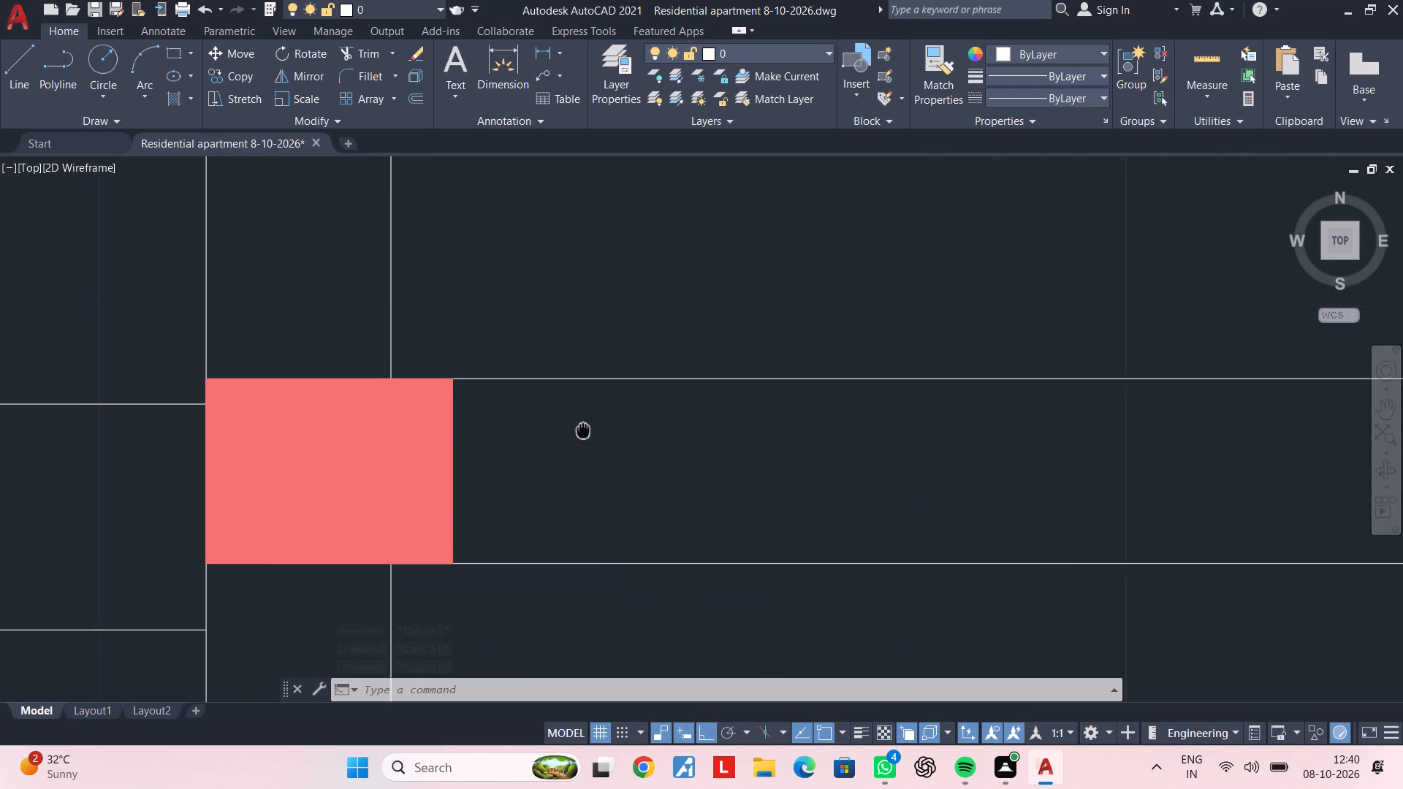
middle_click_drag(583, 430, 561, 427)
left_click(574, 373)
middle_click_drag(560, 388, 674, 405)
key("Escape")
key("Escape")
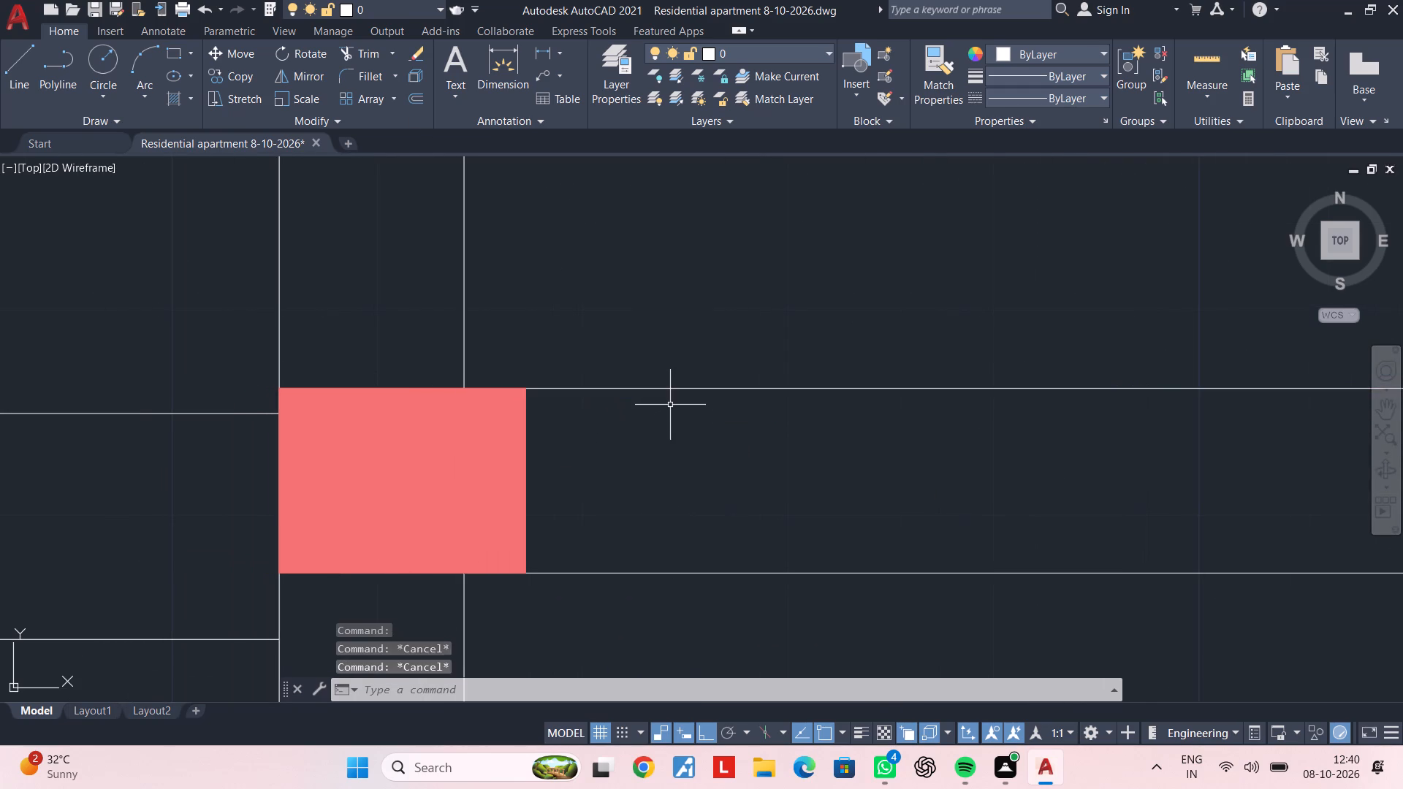
Extend the two horizontal wall lines between the shaft and the lift into the column and out to the opposite wall's outer line.
left_click(674, 389)
key("Escape")
type("ex")
key("space")
left_click(668, 389)
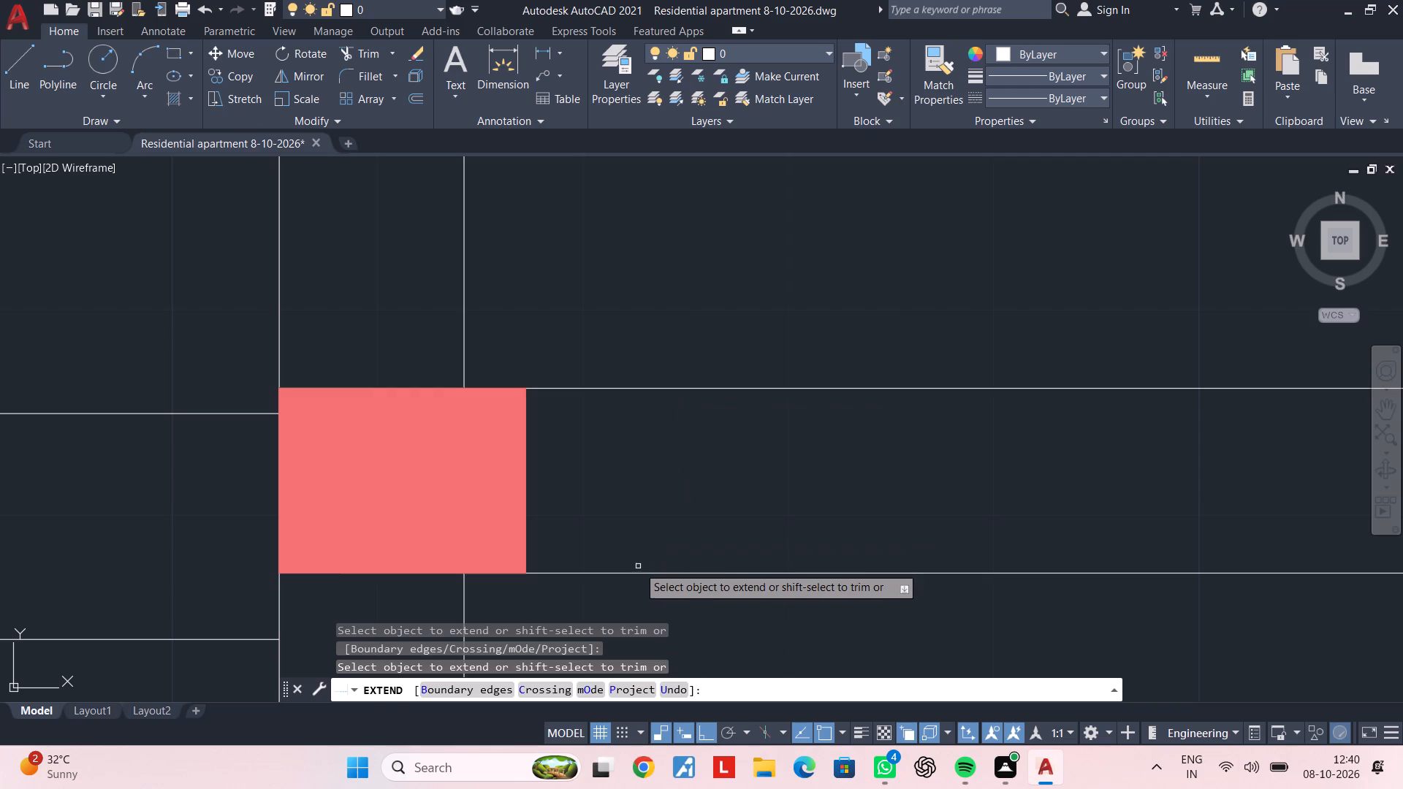
left_click(636, 575)
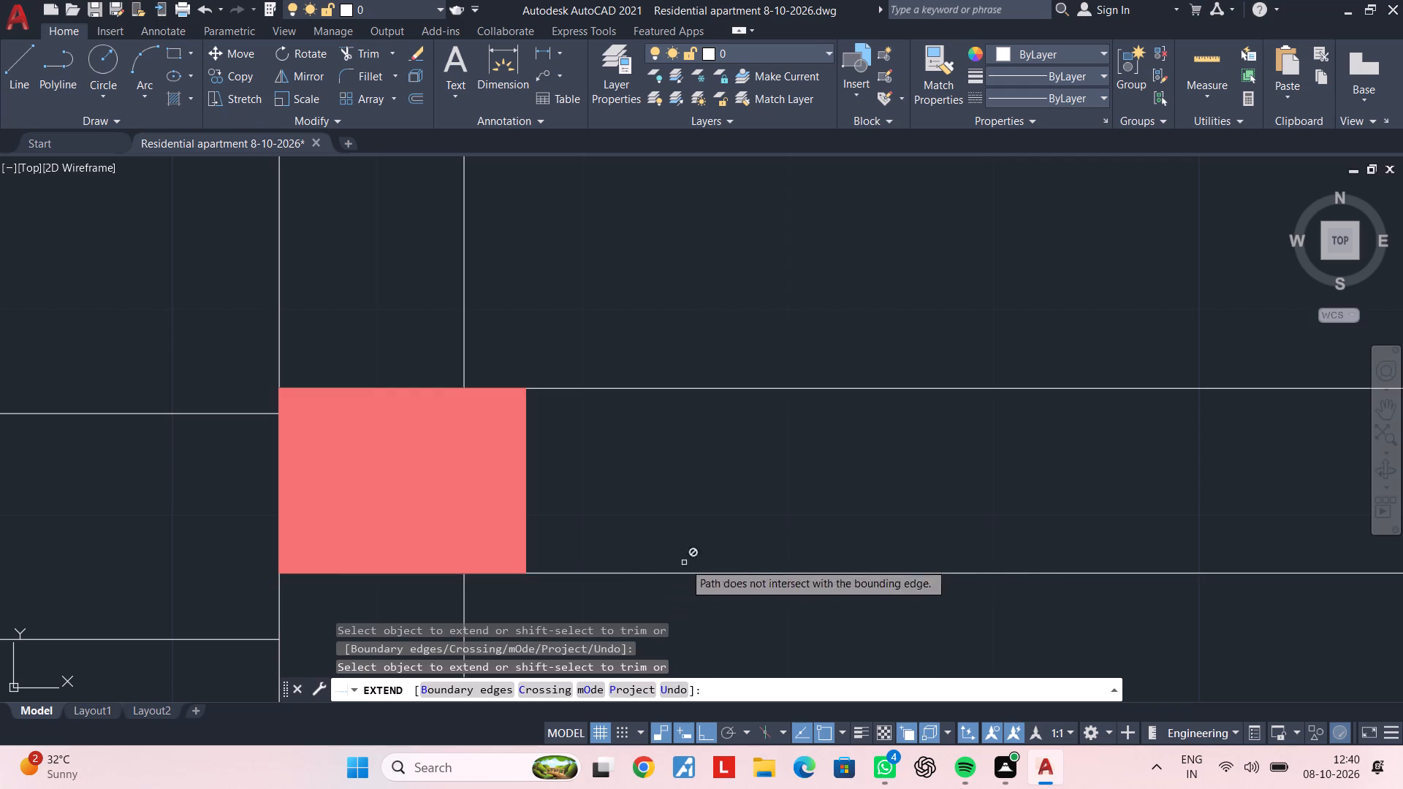
scroll(806, 555, "down", 1)
middle_click_drag(815, 550, 473, 519)
middle_click_drag(1092, 500, 765, 498)
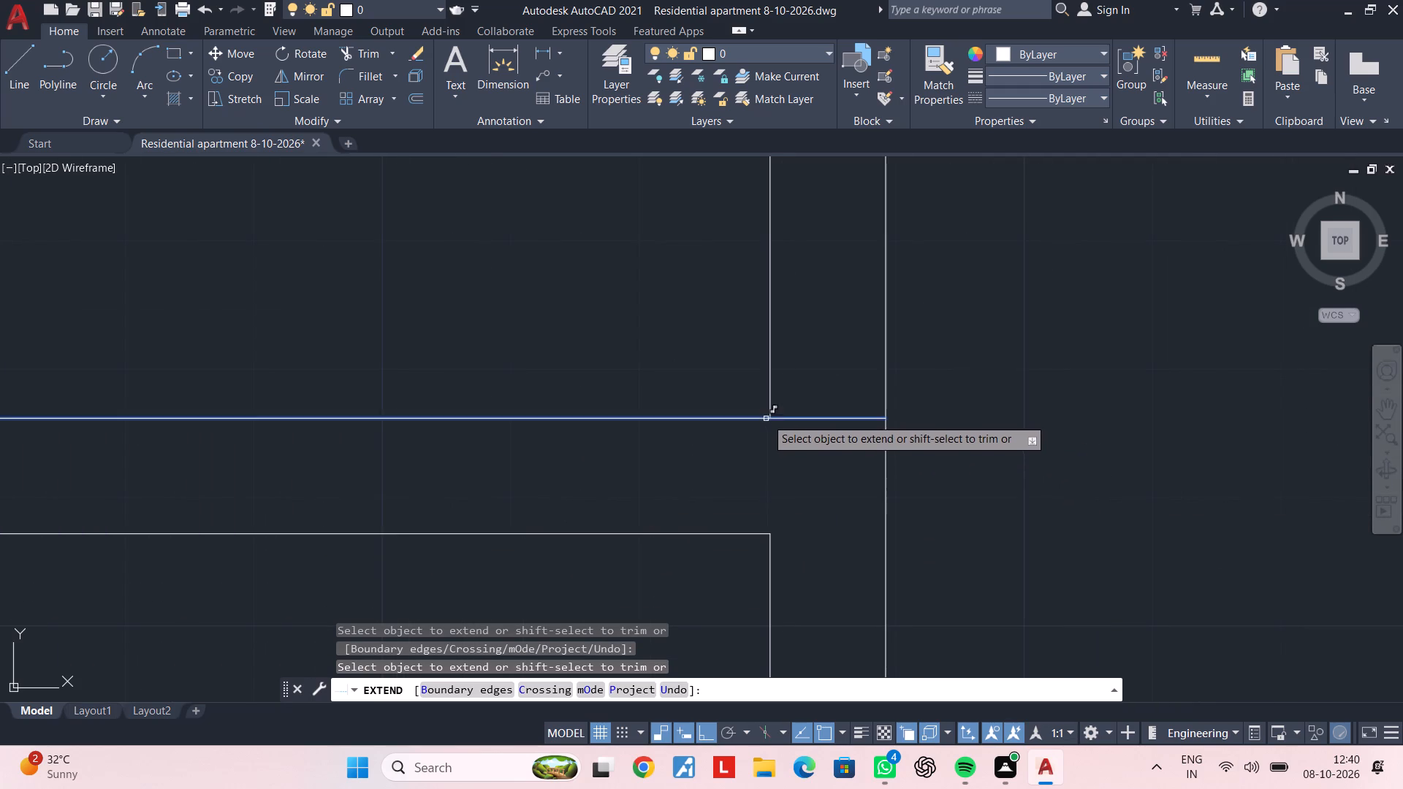
left_click(766, 417)
left_click(746, 533)
scroll(693, 533, "down", 3)
middle_click_drag(693, 533, 779, 509)
key("Escape")
key("Escape")
key("Escape")
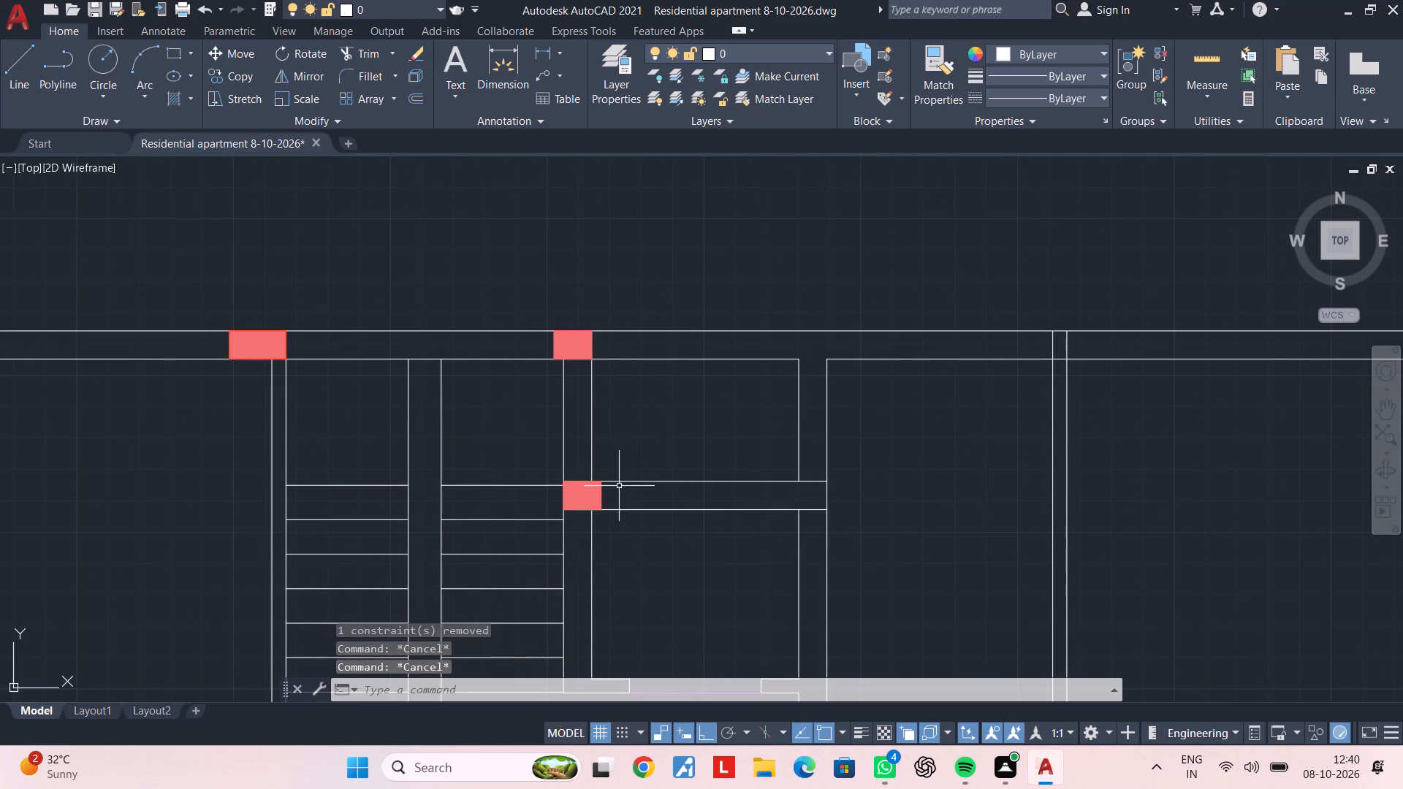
key("Escape")
Copy the column at the shaft-lift junction to the wall's other end, aligning its lower-right corner with the opposite wall's outer line.
left_click(544, 472)
left_click(625, 530)
type("co")
key("space")
left_click(599, 511)
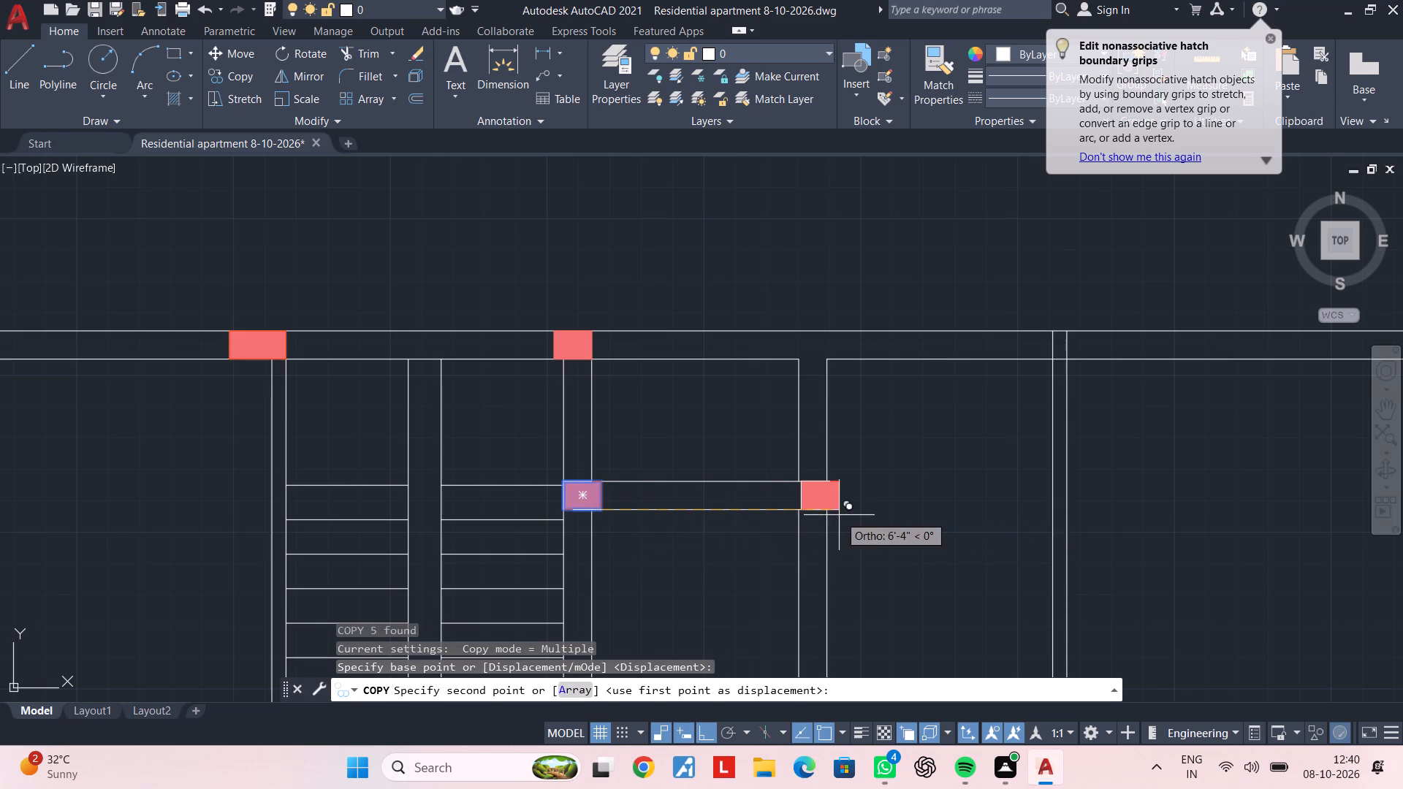
left_click(826, 514)
key("Escape")
scroll(822, 503, "down", 1)
middle_click_drag(807, 495, 681, 457)
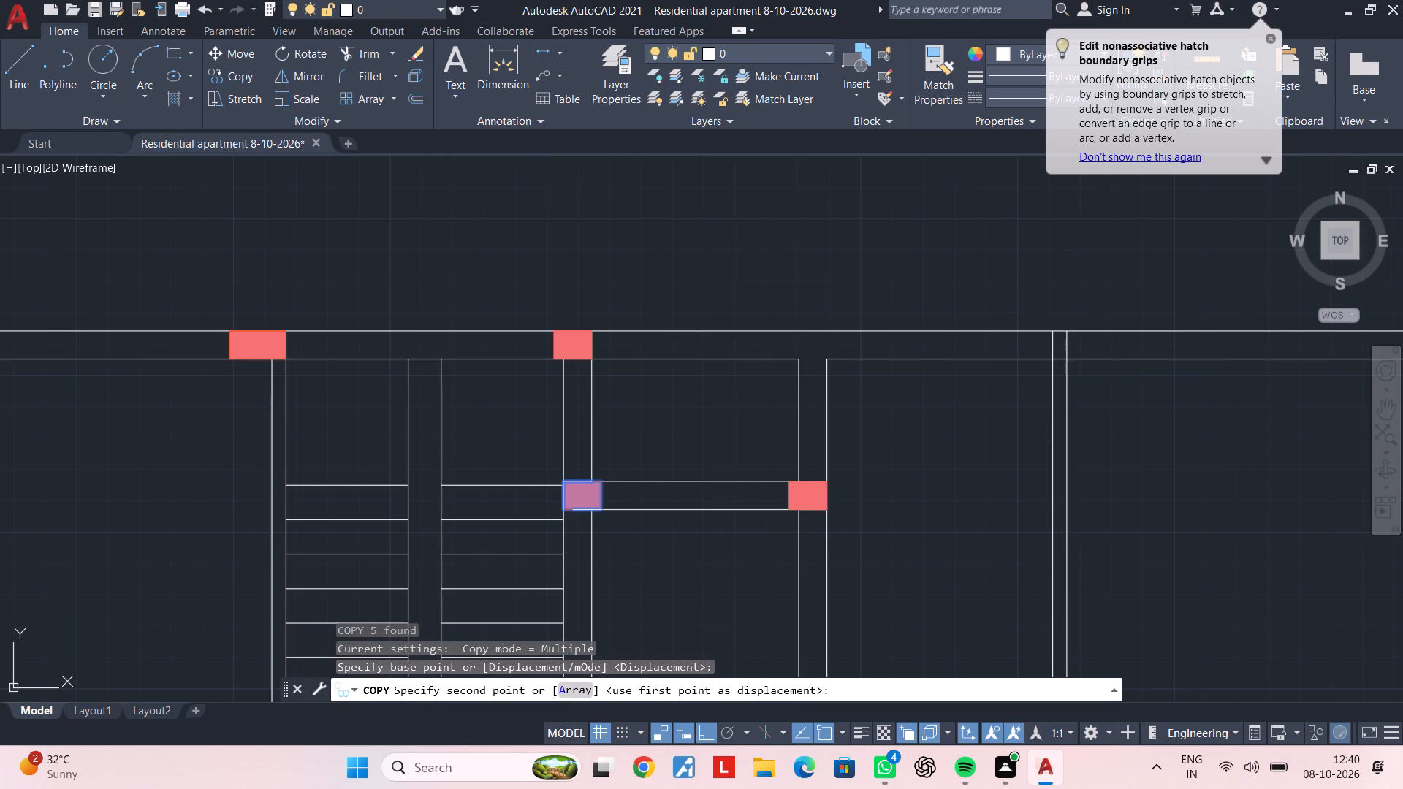
key("Escape")
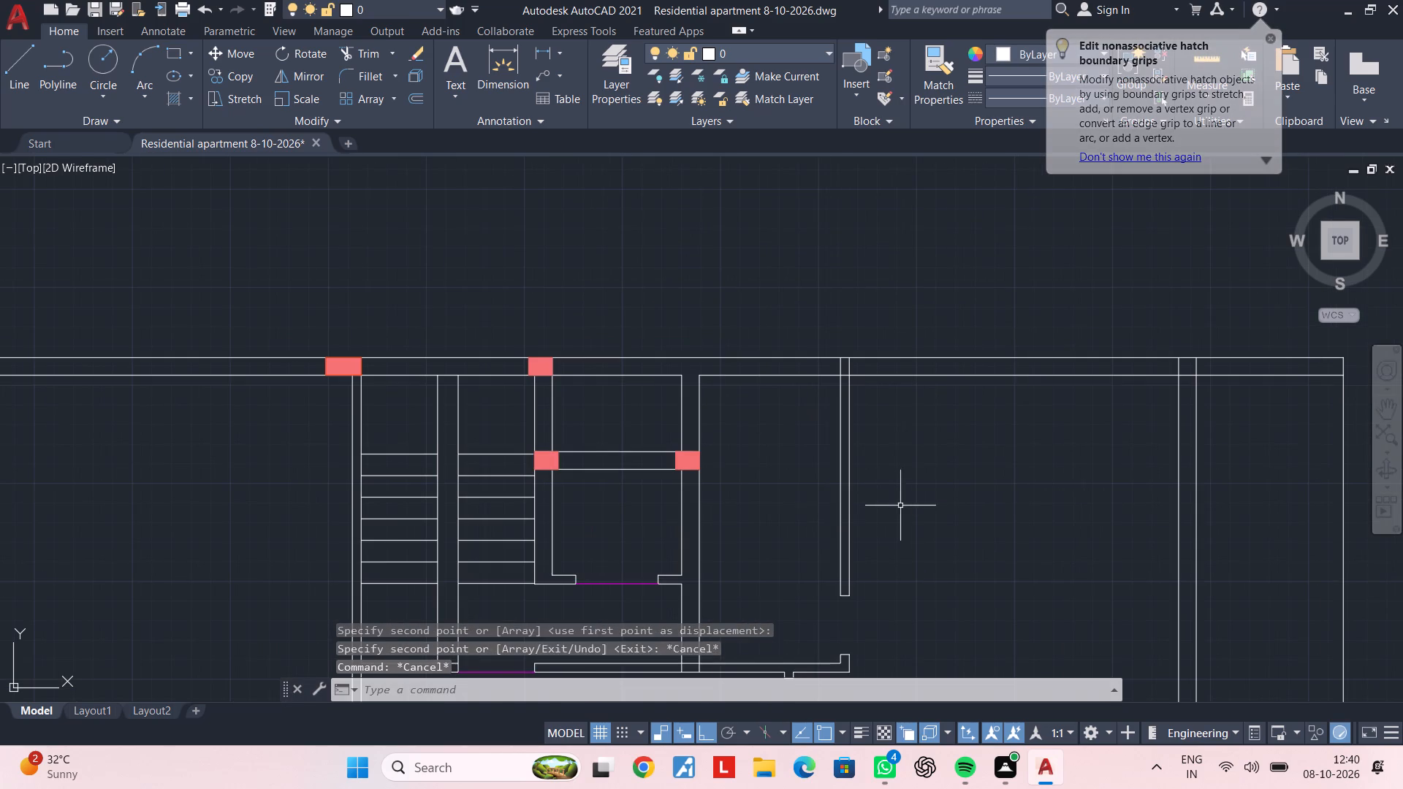
key("Escape")
Save the drawing.
middle_click_drag(887, 506, 655, 465)
key("Escape")
key("Escape")
key("ctrl+s")
key("ctrl+s")
key("ctrl+s")
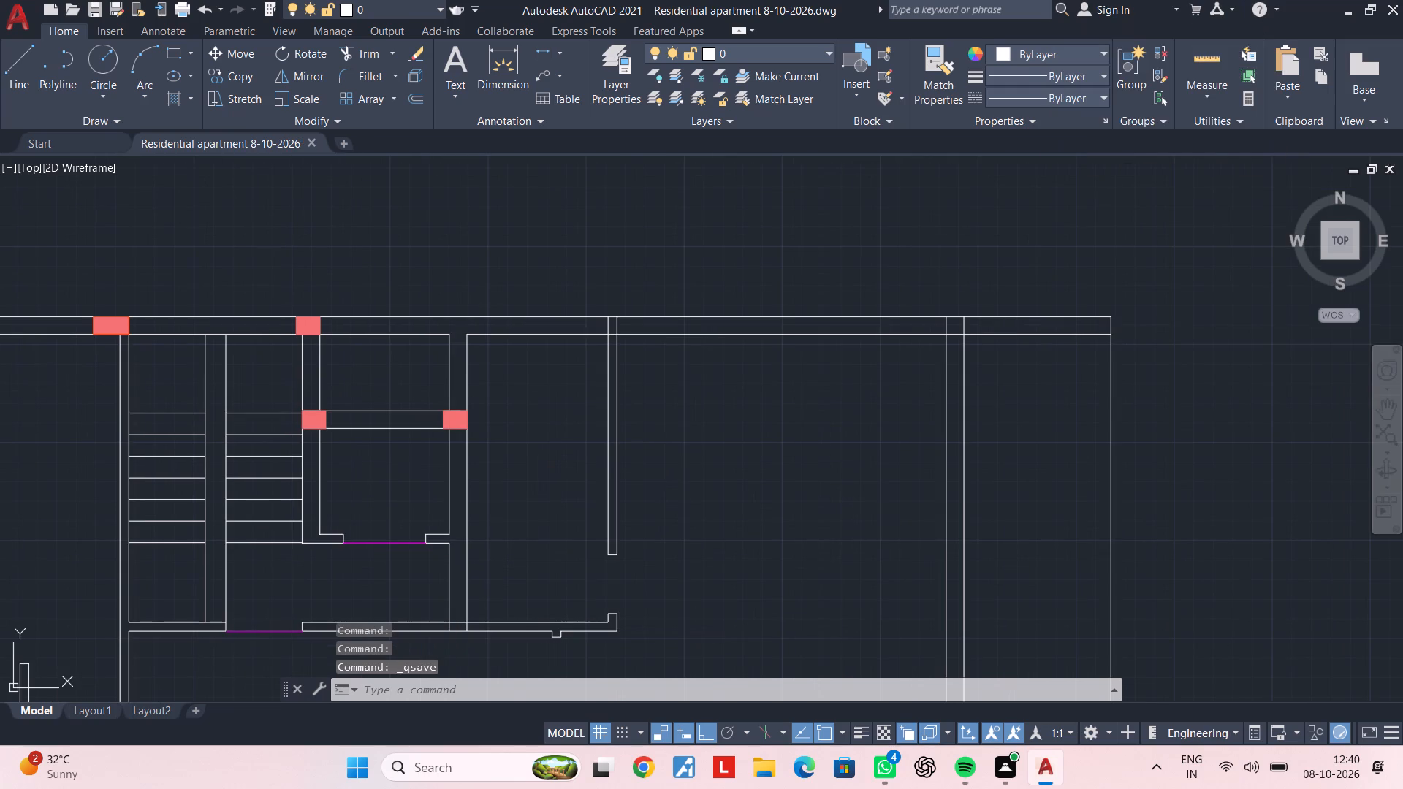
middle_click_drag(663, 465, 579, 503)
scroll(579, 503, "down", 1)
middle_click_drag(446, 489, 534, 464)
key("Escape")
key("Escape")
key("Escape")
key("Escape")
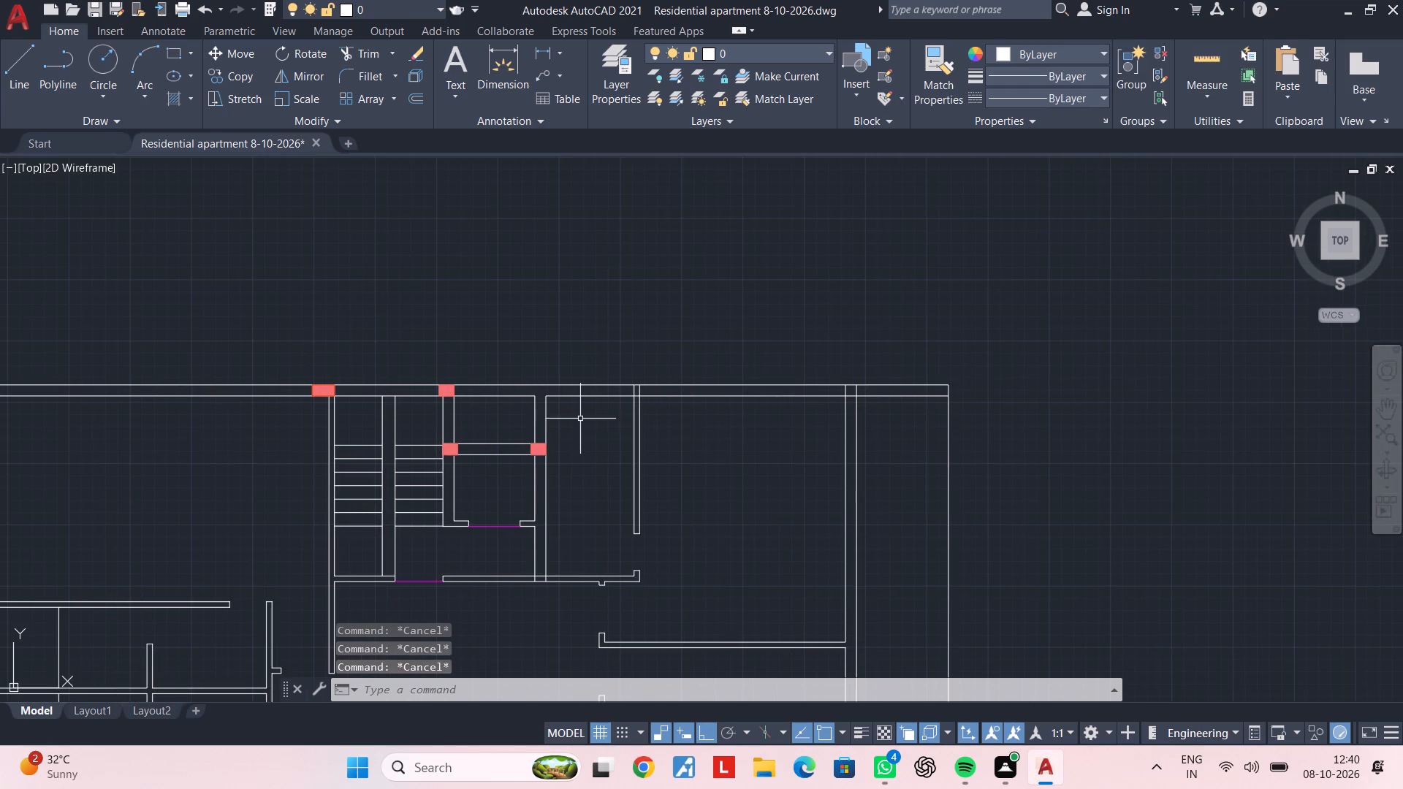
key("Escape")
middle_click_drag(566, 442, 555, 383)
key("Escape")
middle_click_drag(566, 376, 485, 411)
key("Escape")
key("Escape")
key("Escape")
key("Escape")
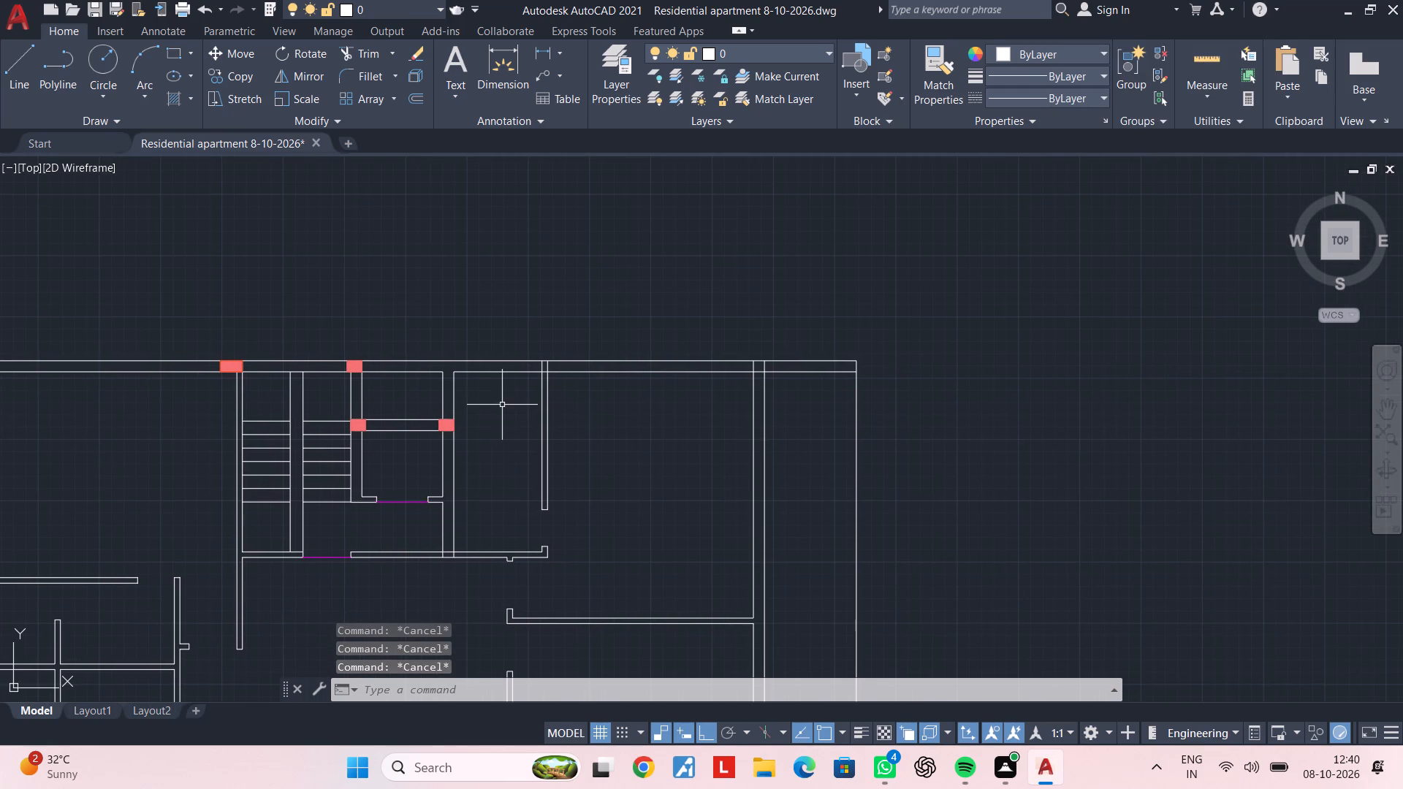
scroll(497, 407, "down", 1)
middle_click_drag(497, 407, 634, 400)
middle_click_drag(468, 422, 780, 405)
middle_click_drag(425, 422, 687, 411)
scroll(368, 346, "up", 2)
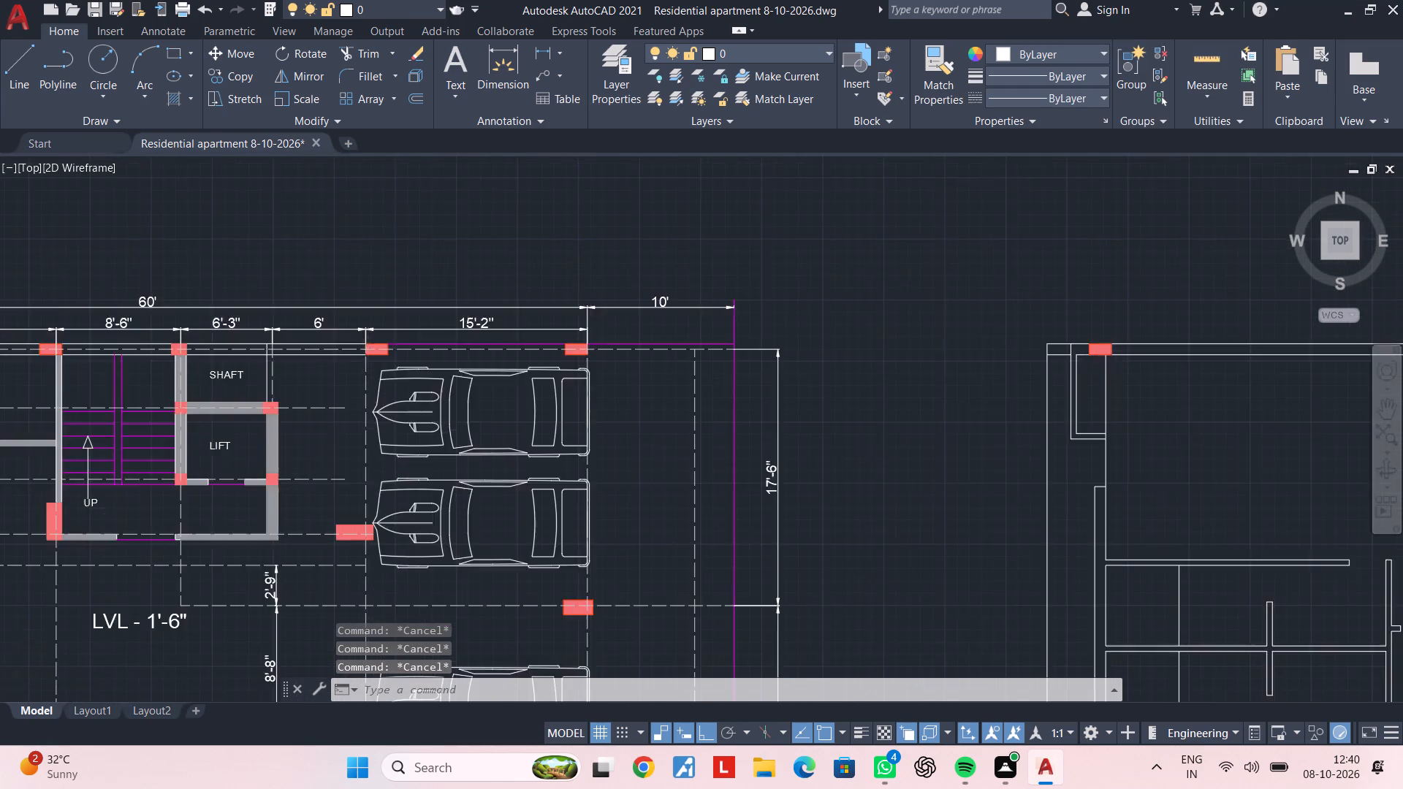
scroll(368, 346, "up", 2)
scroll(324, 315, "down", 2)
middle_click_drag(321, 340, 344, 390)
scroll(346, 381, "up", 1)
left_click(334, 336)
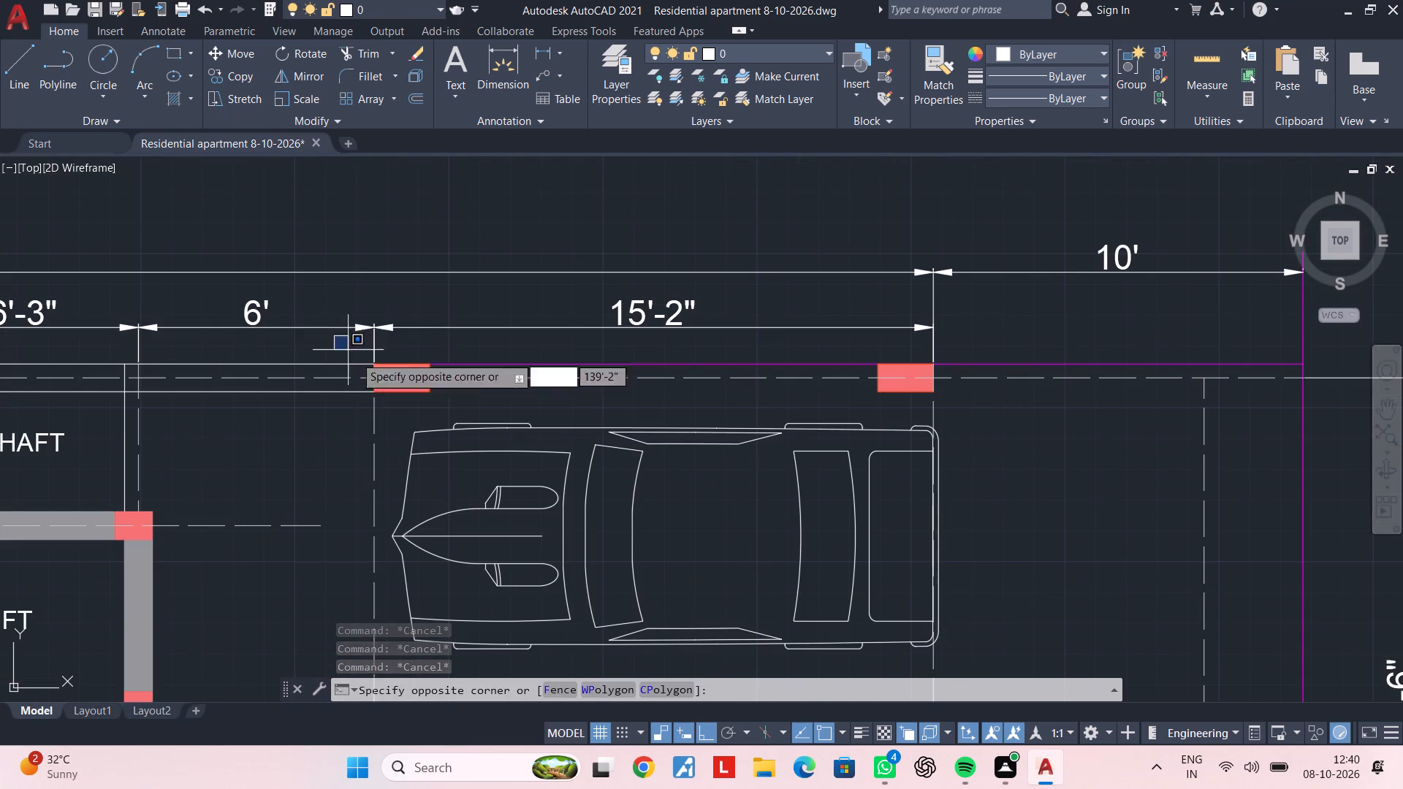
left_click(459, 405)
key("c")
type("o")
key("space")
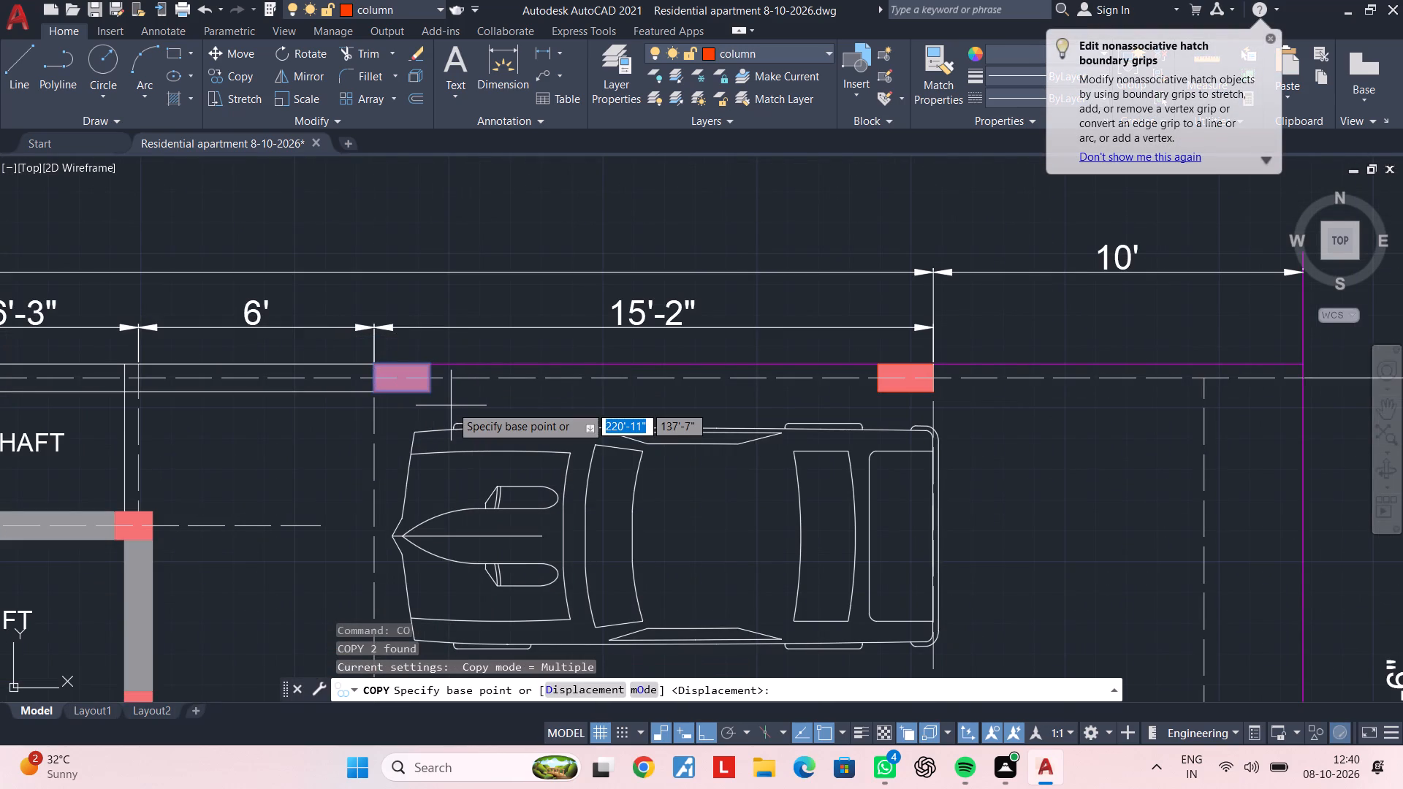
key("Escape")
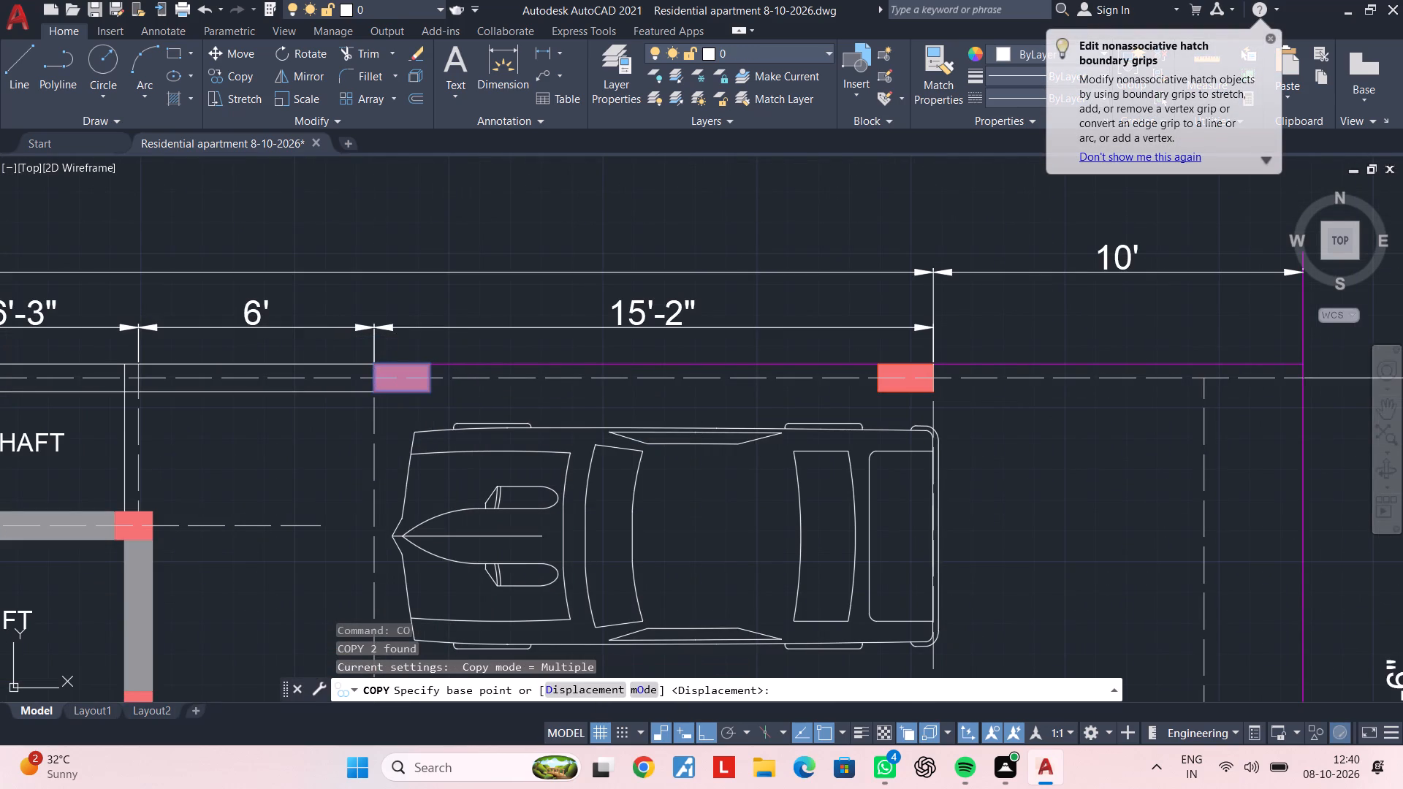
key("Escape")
Offset the left line of the thin vertical wall east of the lift by 4.5" towards the lift.
scroll(490, 432, "down", 2)
middle_click_drag(804, 453, 421, 454)
middle_click_drag(1046, 438, 556, 436)
middle_click_drag(990, 490, 667, 485)
scroll(663, 446, "up", 1)
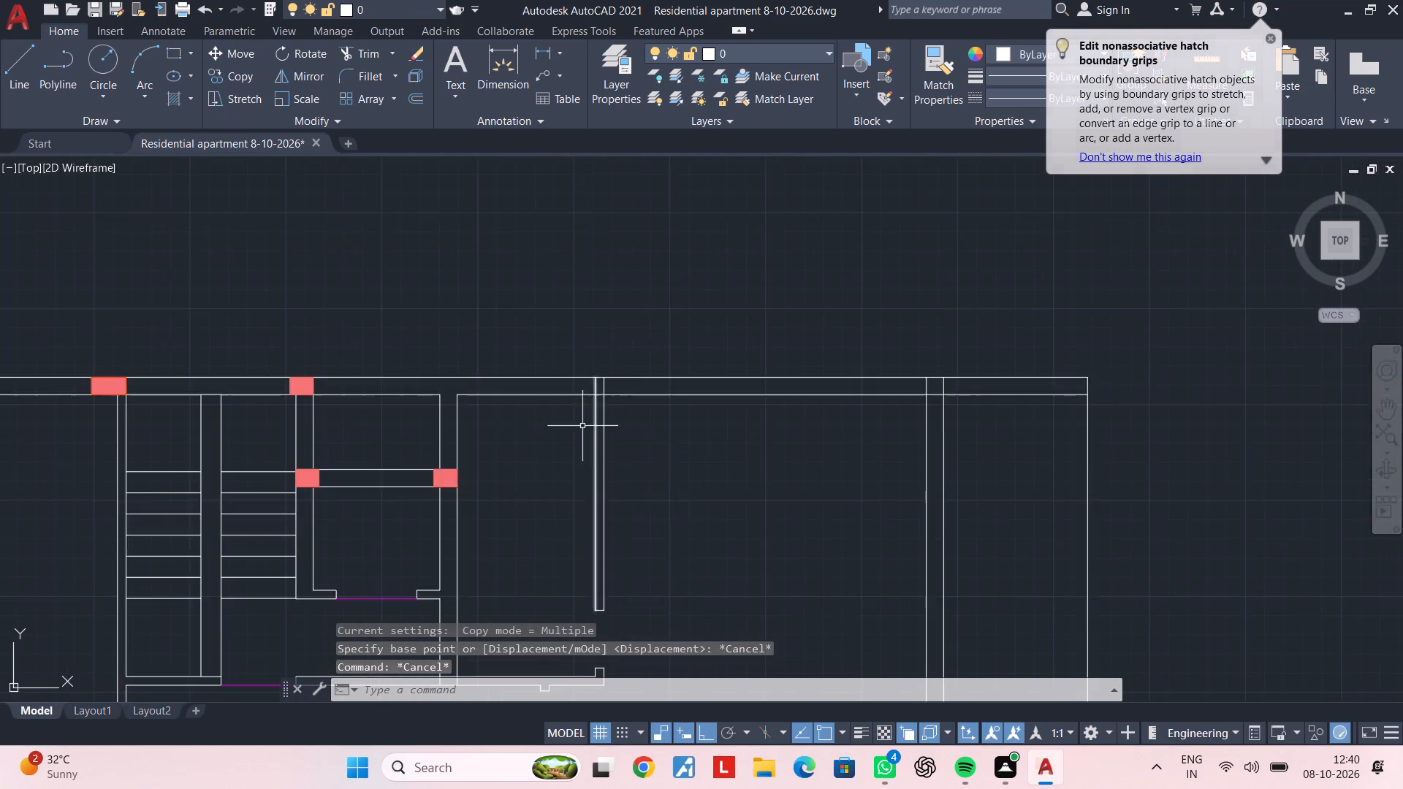
scroll(582, 426, "up", 1)
middle_click_drag(574, 422, 596, 436)
scroll(596, 437, "up", 1)
key("Escape")
key("Escape")
scroll(658, 433, "down", 2)
middle_click_drag(654, 433, 509, 438)
key("Escape")
key("Escape")
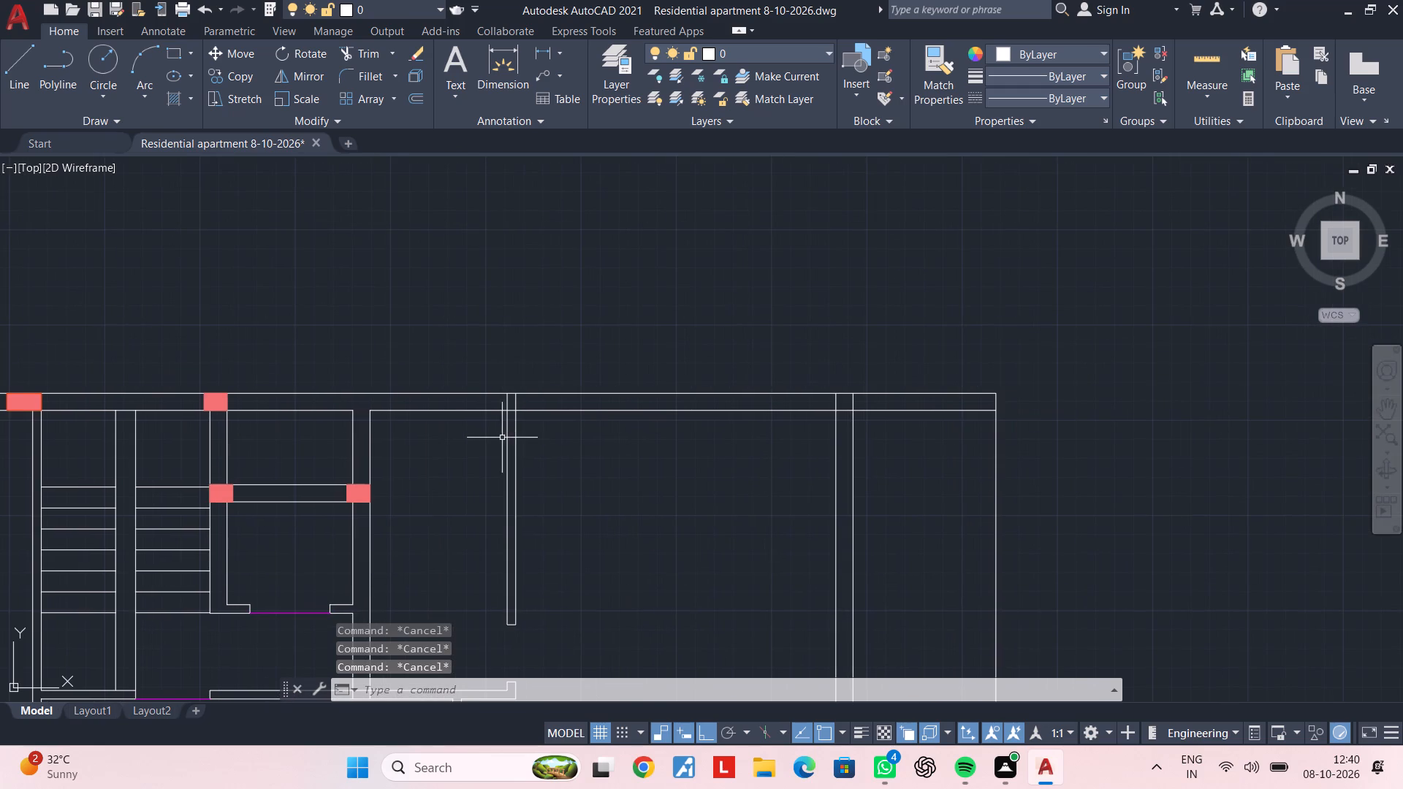
key("Escape")
key("Escape")
key("Escape")
key("Escape")
key("Escape")
key("Escape")
middle_click_drag(475, 438, 511, 432)
key("Escape")
key("Escape")
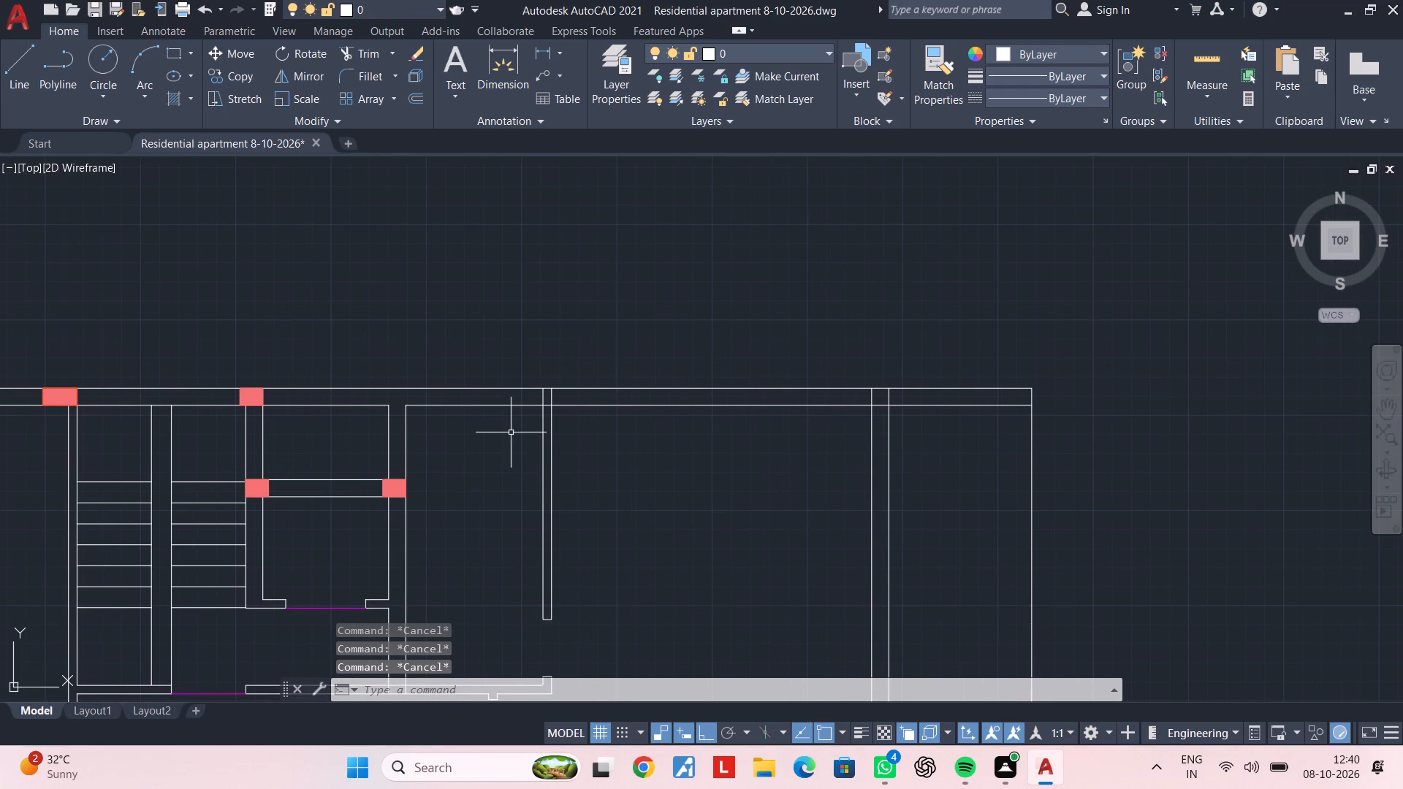
type("of 4.5\"")
key("Return")
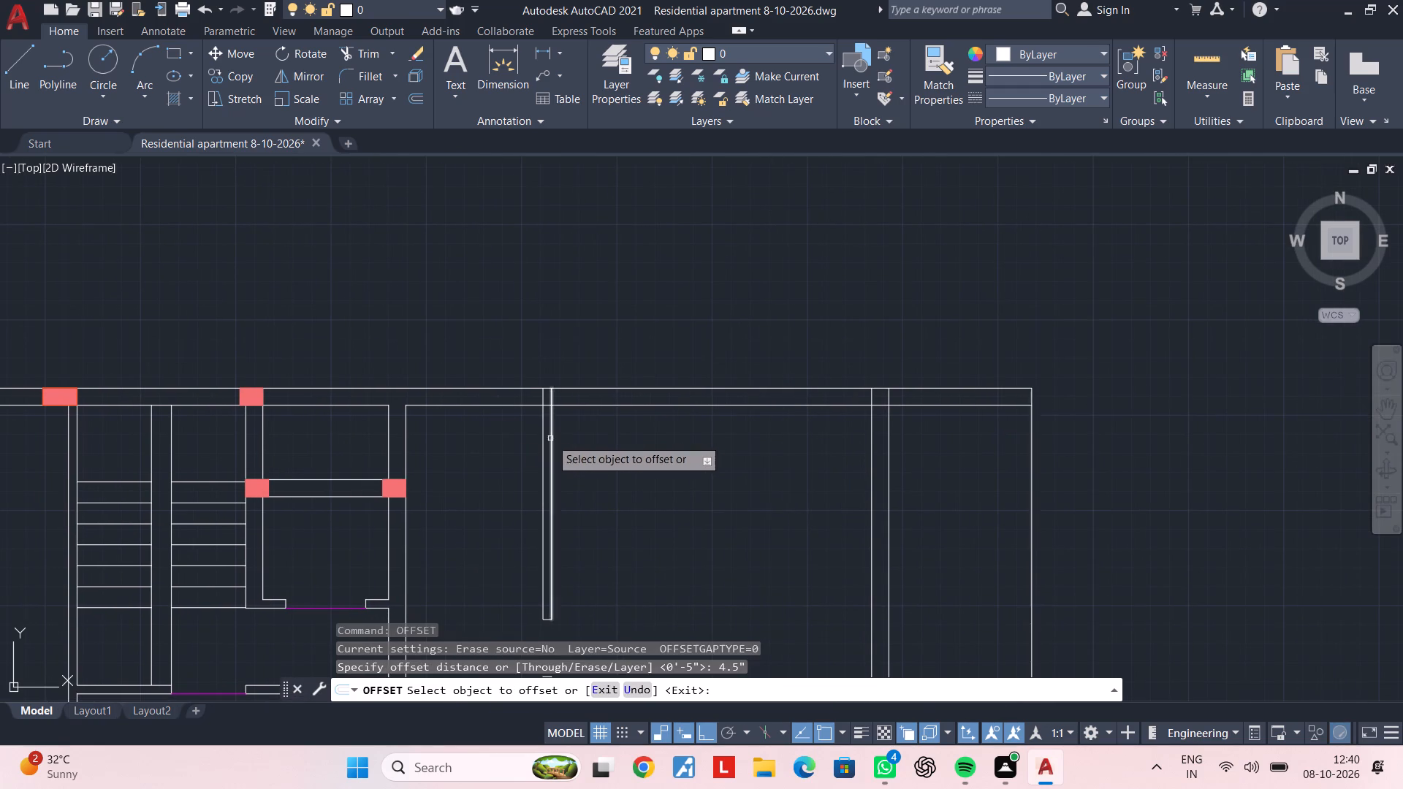
scroll(532, 418, "up", 2)
left_click(552, 411)
left_click(506, 417)
key("Escape")
scroll(504, 426, "down", 2)
middle_click(504, 426)
key("Escape")
key("Escape")
key("Escape")
key("Escape")
key("Escape")
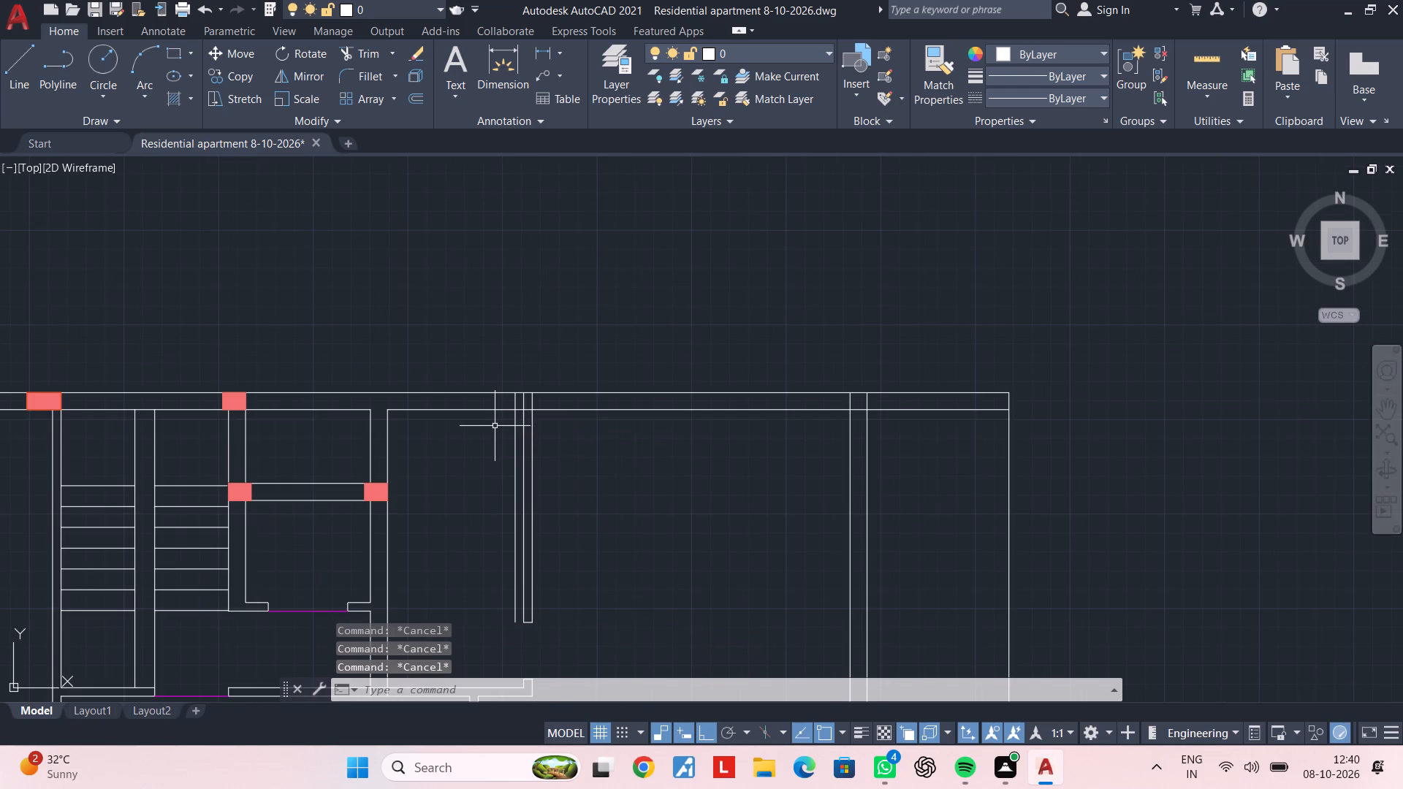
Trim the thin wall's left line inside the upper outer wall and the offset line below that outer wall.
key("t")
type("r")
key("space")
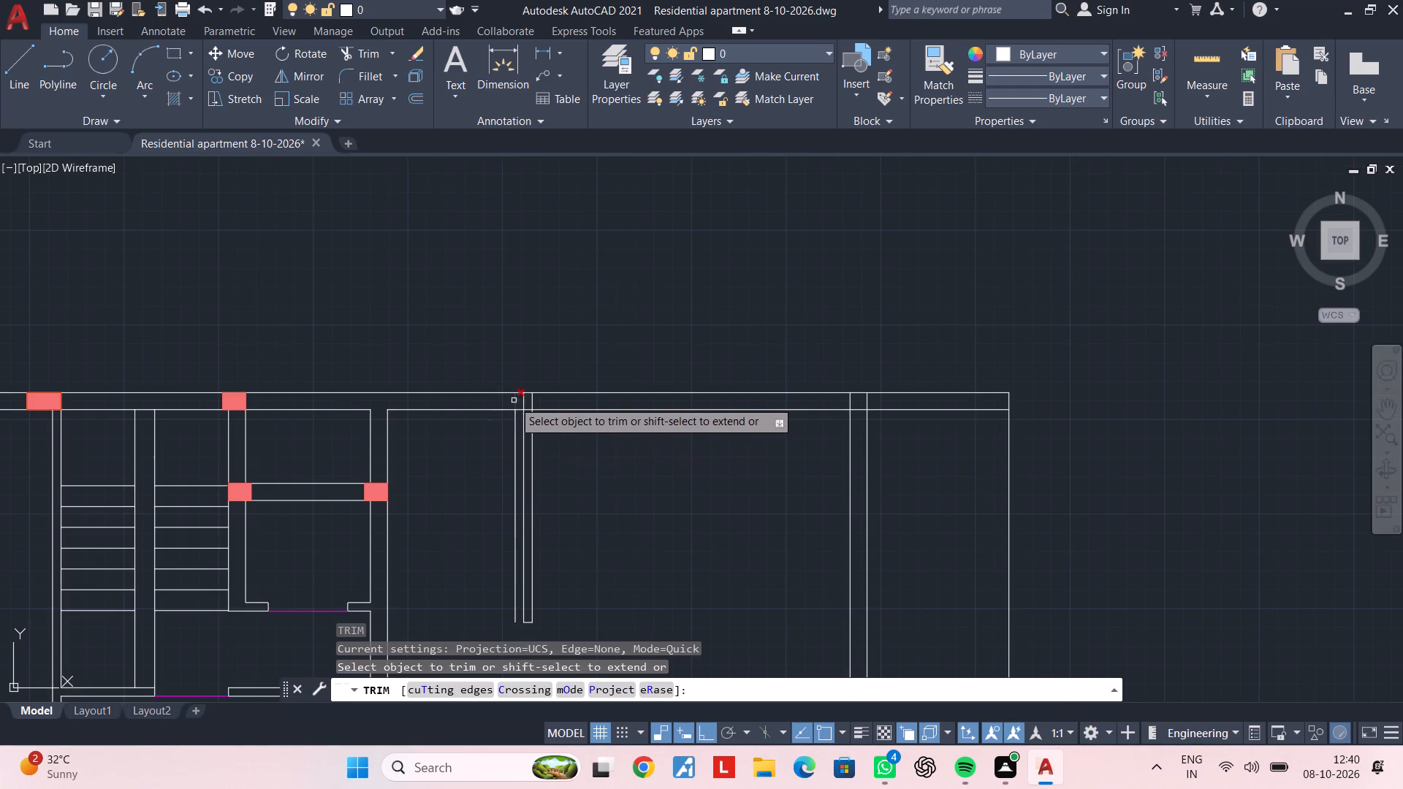
scroll(544, 406, "up", 2)
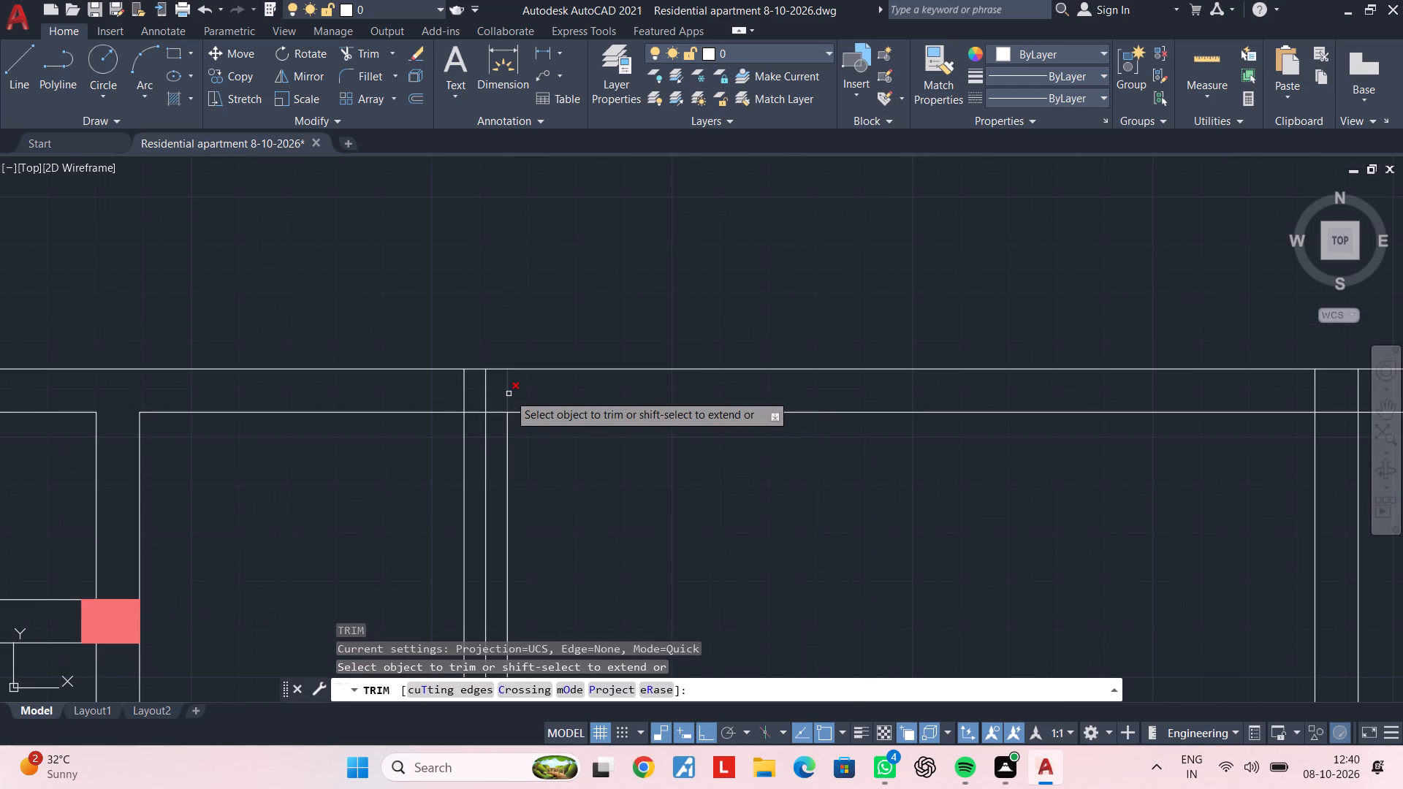
left_click(483, 392)
scroll(492, 397, "down", 2)
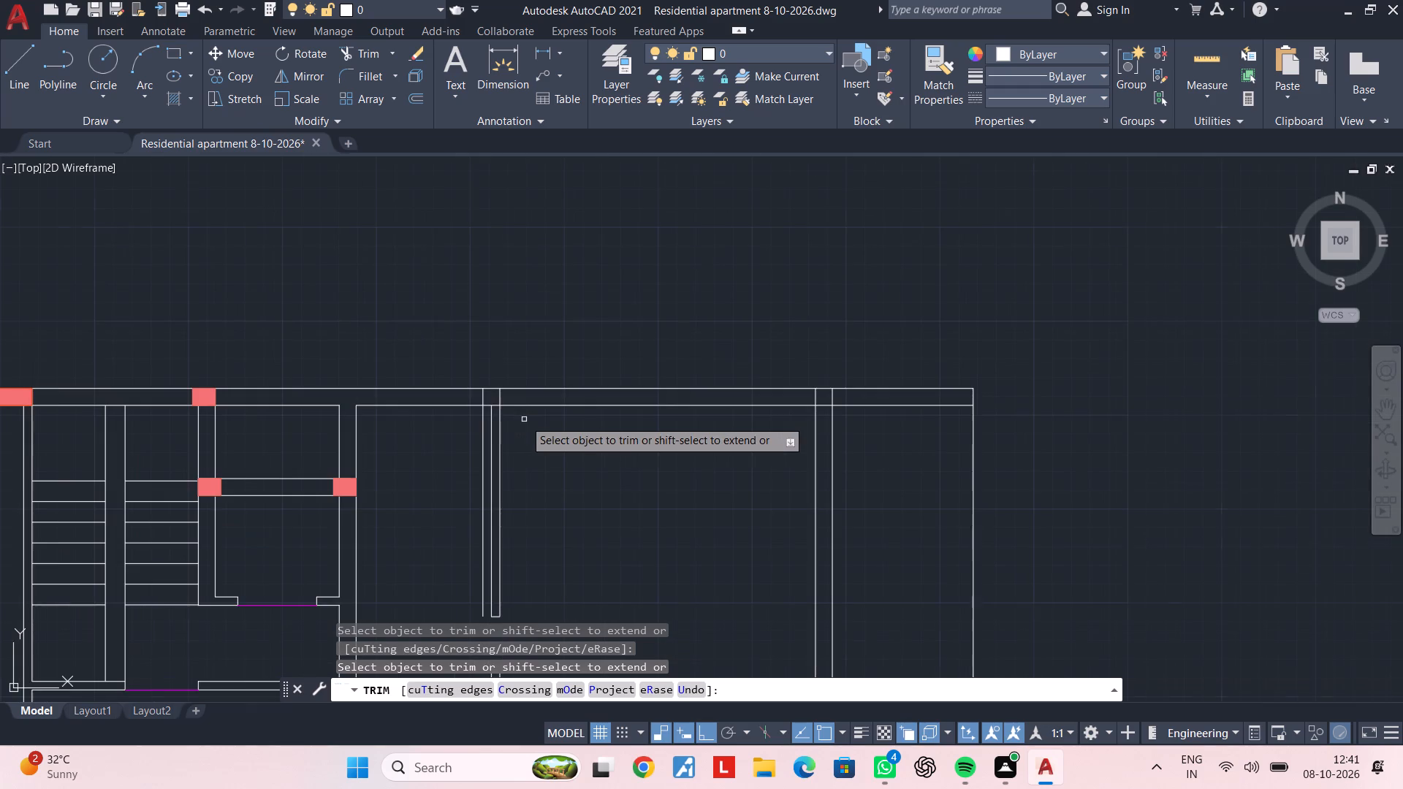
left_click(482, 422)
key("Escape")
Copy the stilt-plan column between the 6' and 15'-2" dimensions to the floor plan's upper wall, placing its upper-left corner on the offset stub's top end.
scroll(448, 434, "down", 1)
middle_click_drag(448, 435, 478, 435)
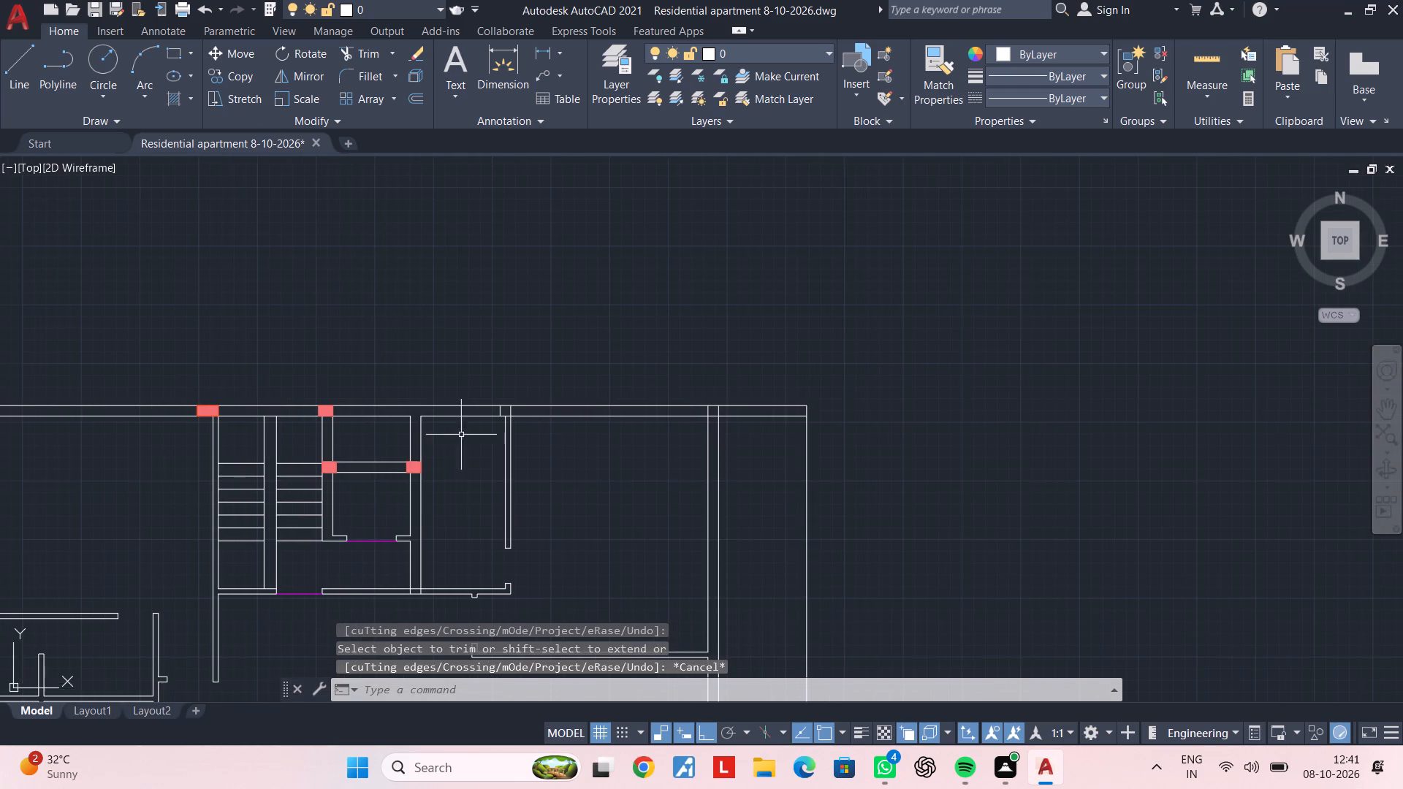
scroll(449, 435, "down", 1)
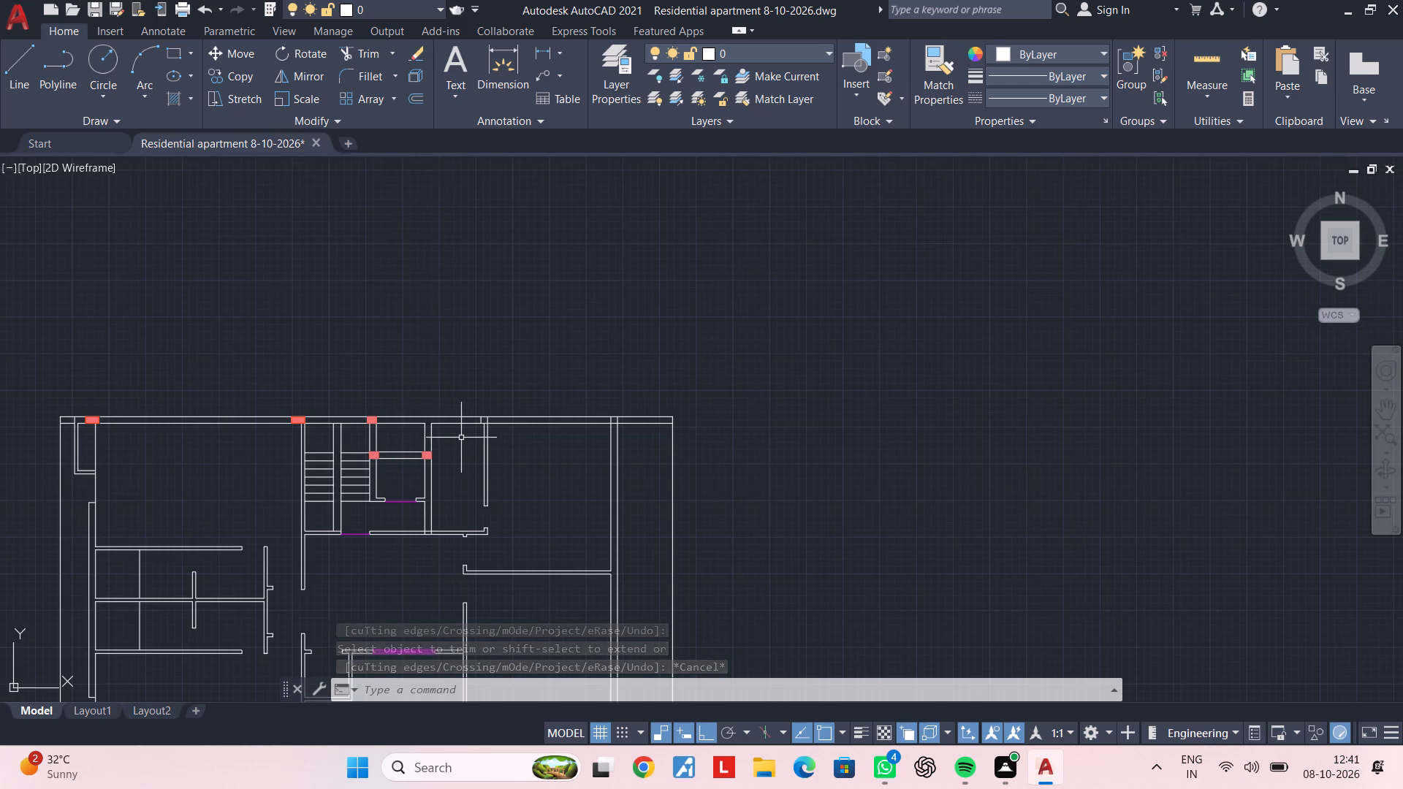
scroll(461, 438, "down", 1)
middle_click_drag(461, 438, 619, 420)
middle_click_drag(418, 436, 444, 436)
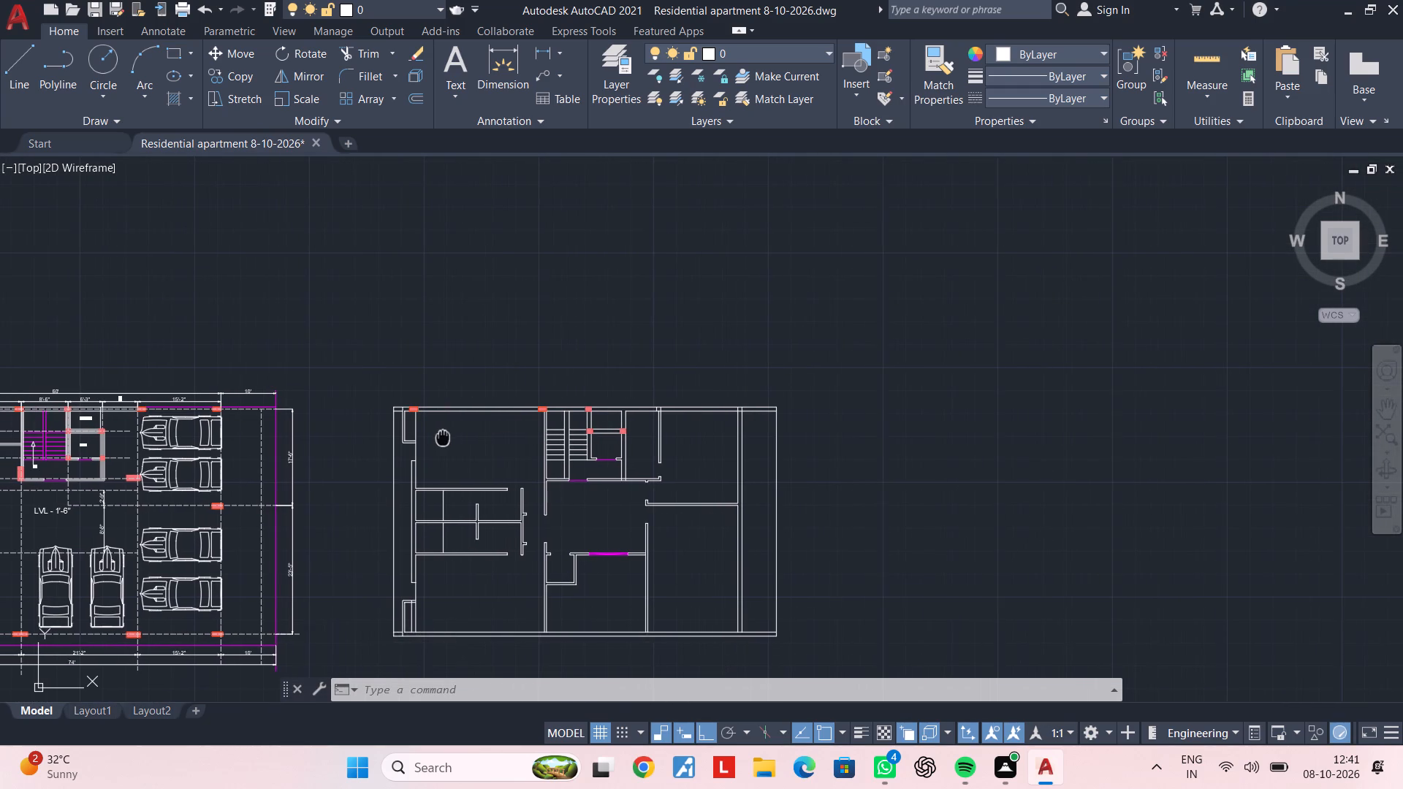
middle_click_drag(444, 436, 480, 436)
middle_click_drag(398, 436, 537, 426)
scroll(308, 397, "up", 5)
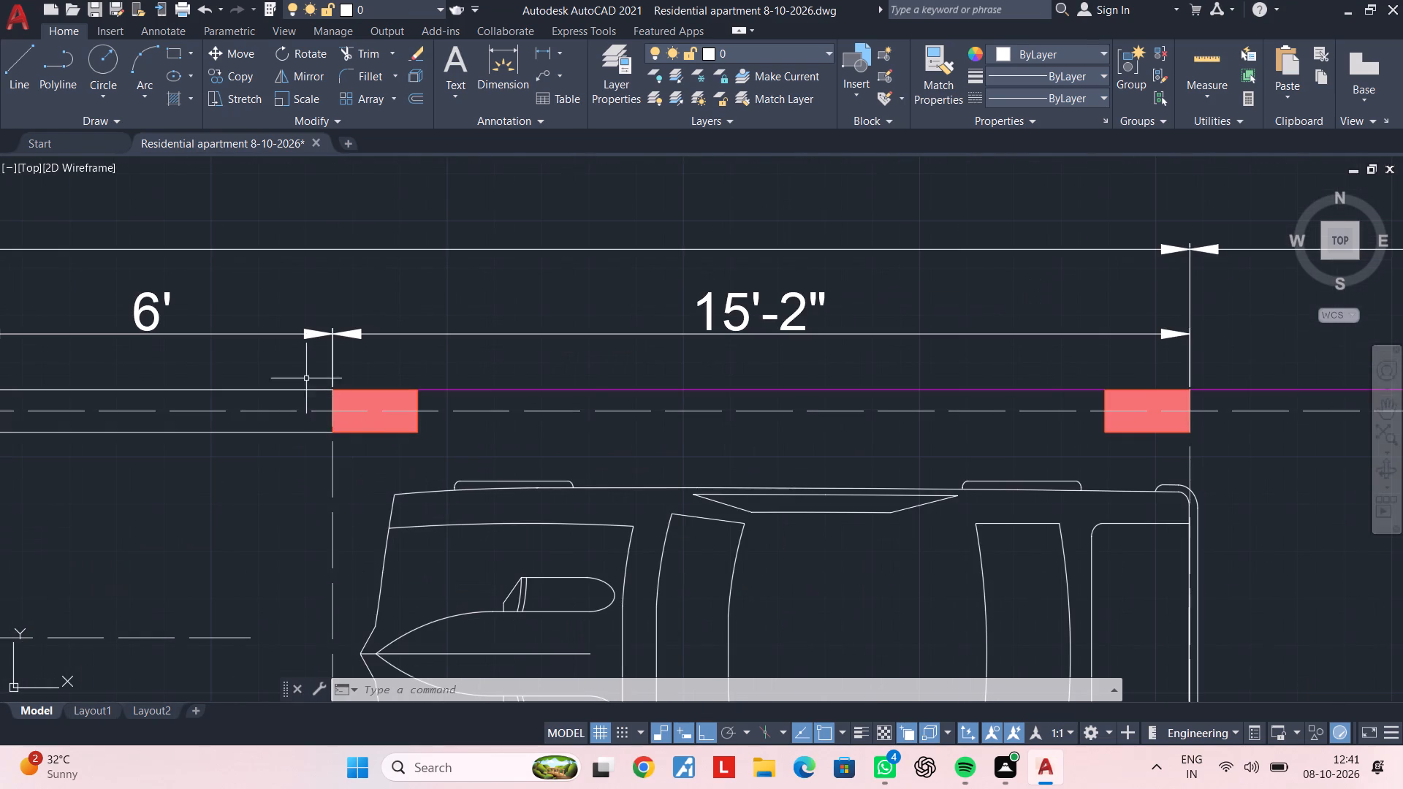
left_click(306, 378)
left_click(455, 449)
type("co")
key("space")
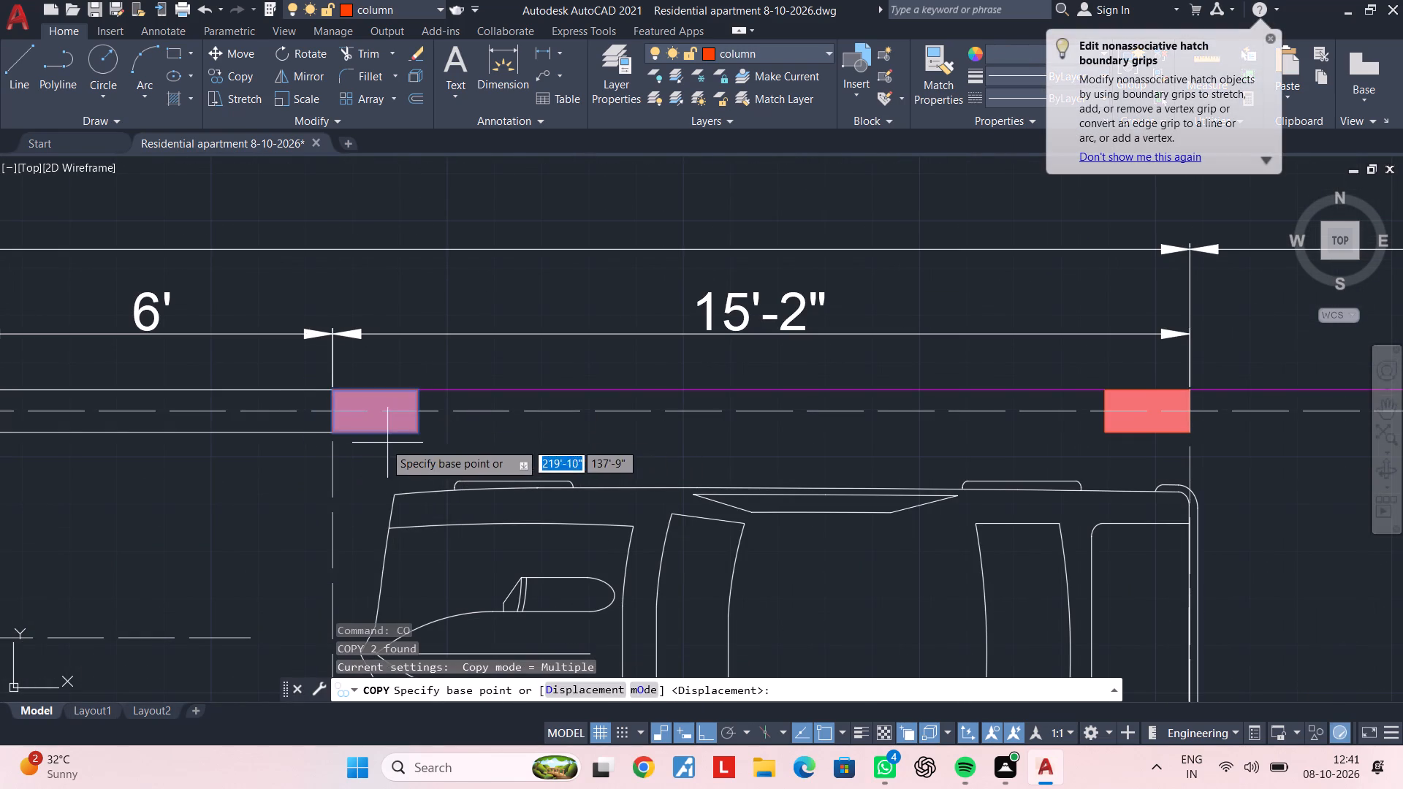
left_click(335, 389)
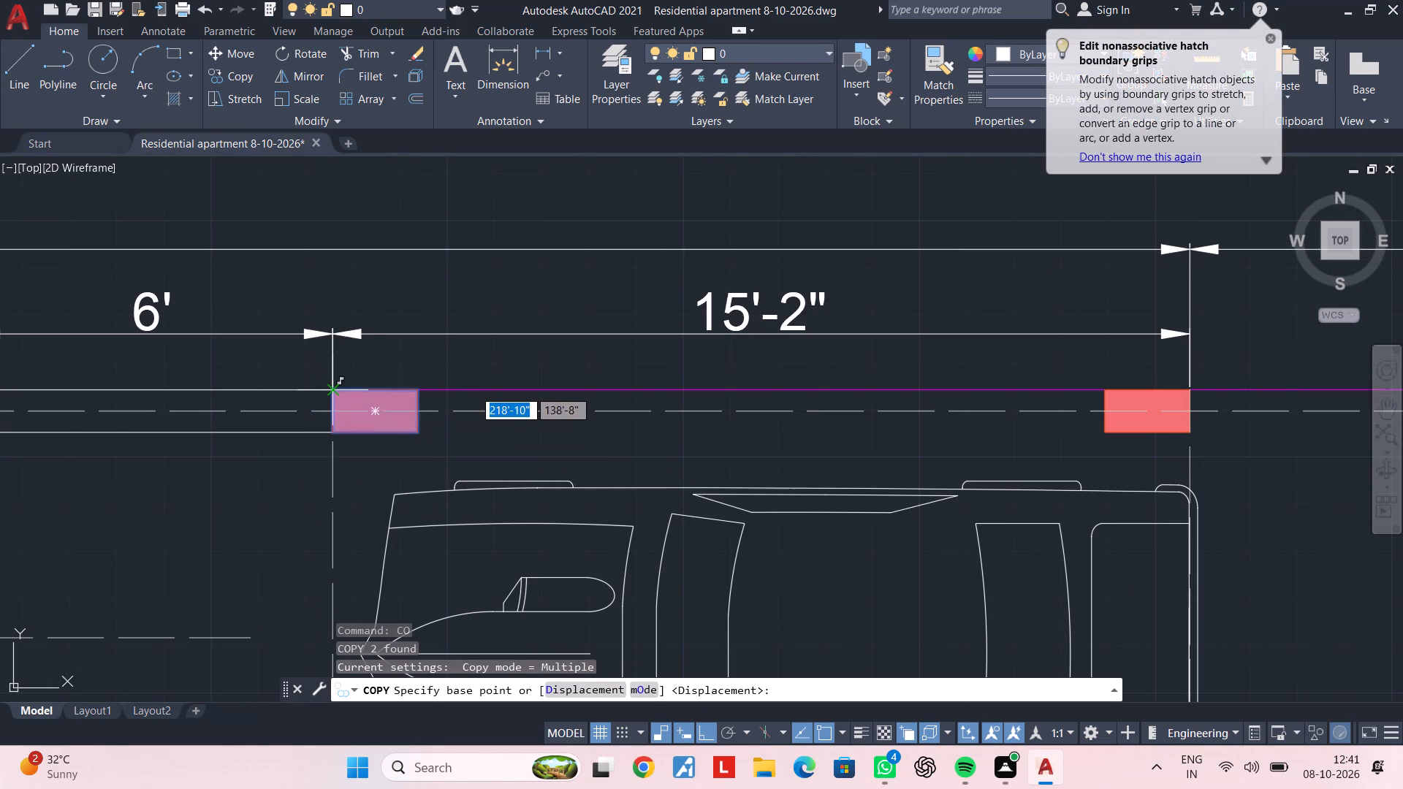
scroll(753, 384, "down", 3)
middle_click_drag(767, 384, 118, 403)
middle_click_drag(918, 397, 259, 423)
scroll(582, 430, "up", 2)
middle_click_drag(694, 430, 461, 457)
scroll(600, 461, "up", 2)
left_click(375, 460)
middle_click_drag(737, 467, 651, 466)
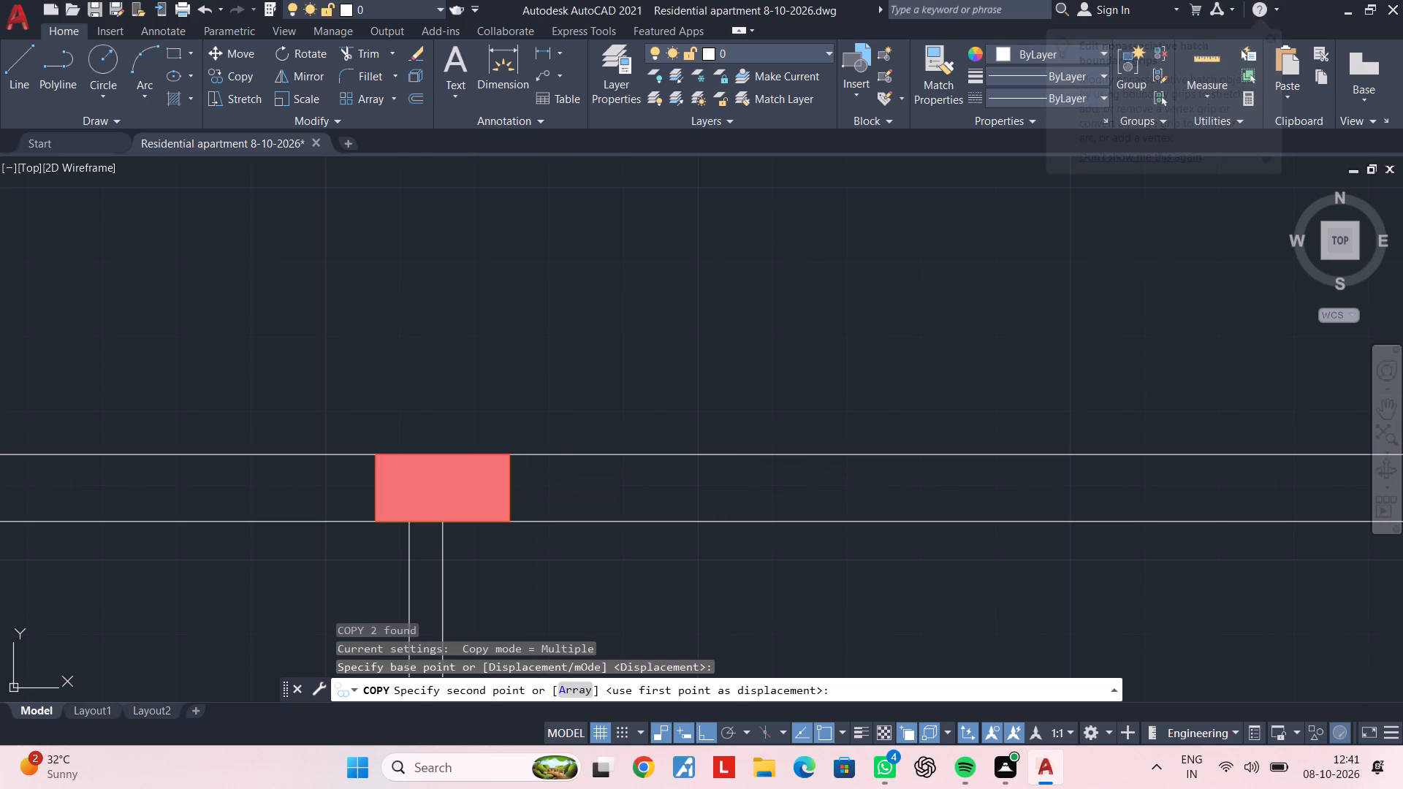
key("Escape")
key("Escape")
key("Escape")
key("Escape")
key("Escape")
key("Escape")
key("Escape")
key("Escape")
key("Escape")
key("Escape")
key("Escape")
key("Escape")
key("Escape")
key("Escape")
key("Escape")
key("Escape")
key("Escape")
key("Escape")
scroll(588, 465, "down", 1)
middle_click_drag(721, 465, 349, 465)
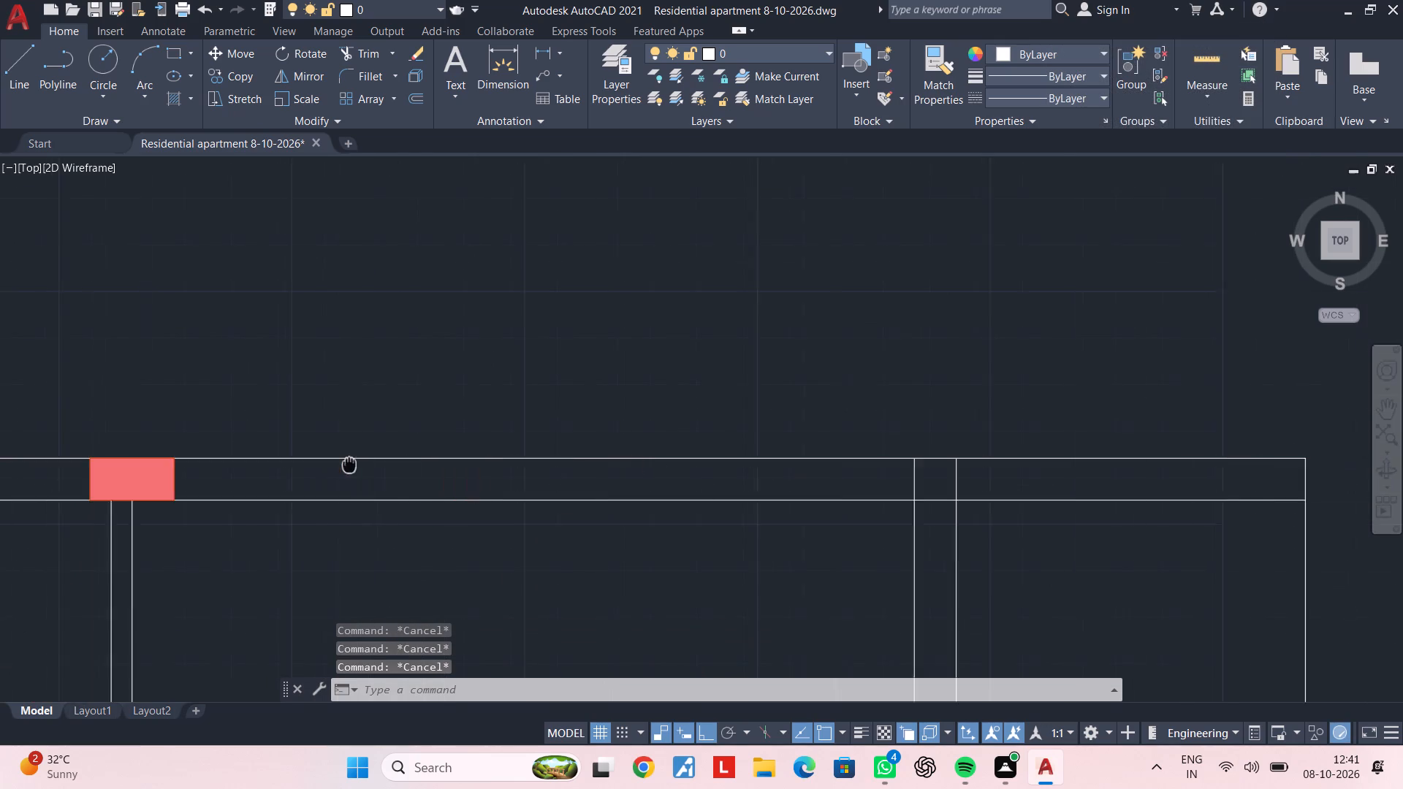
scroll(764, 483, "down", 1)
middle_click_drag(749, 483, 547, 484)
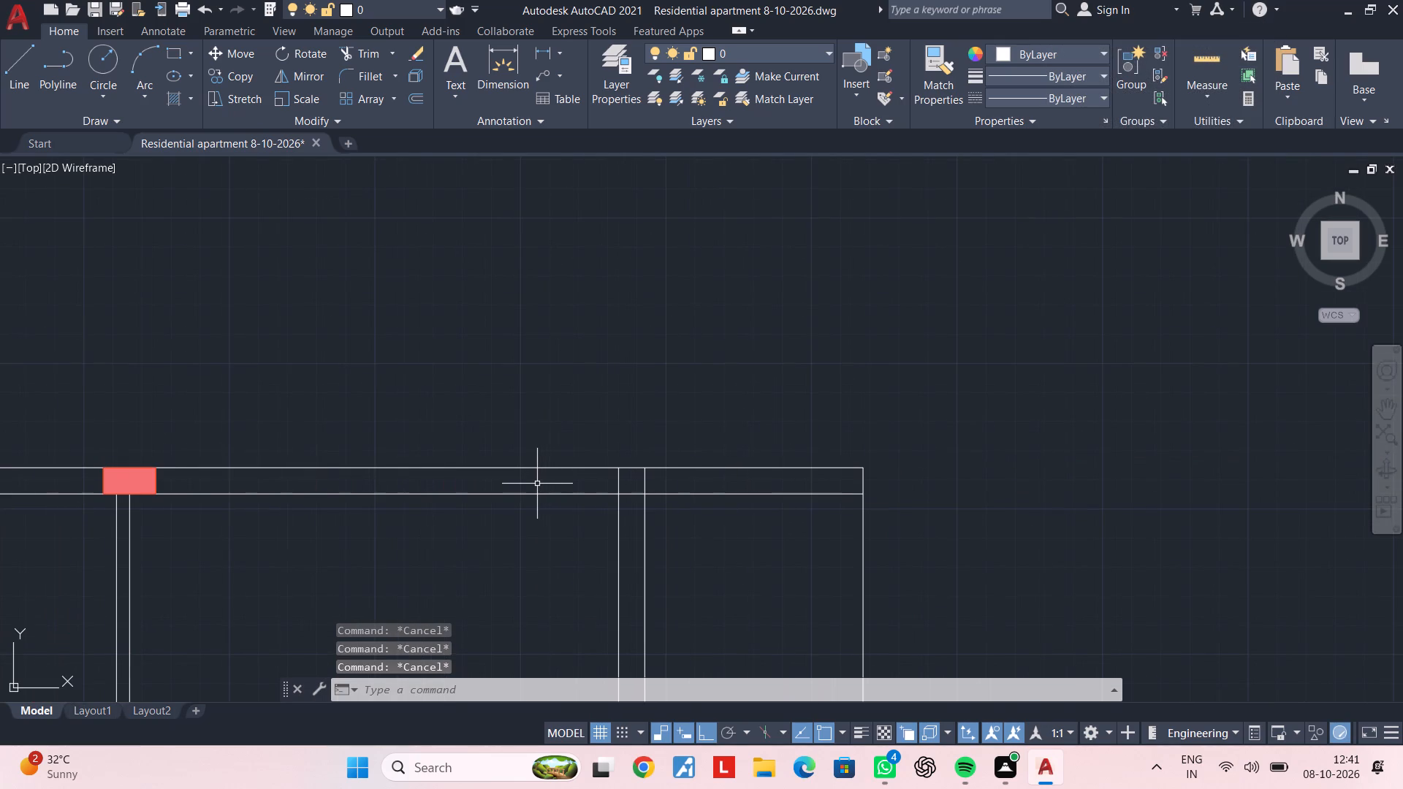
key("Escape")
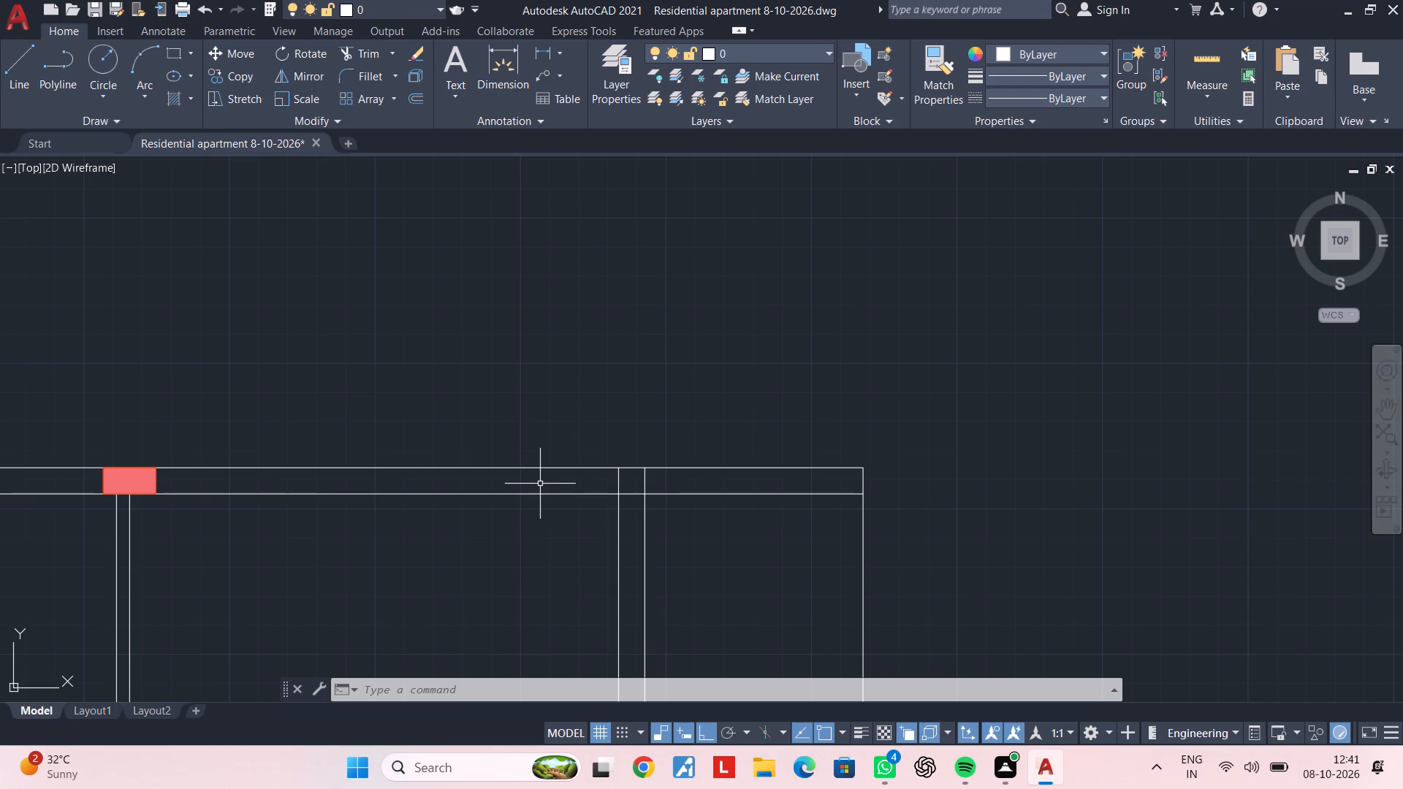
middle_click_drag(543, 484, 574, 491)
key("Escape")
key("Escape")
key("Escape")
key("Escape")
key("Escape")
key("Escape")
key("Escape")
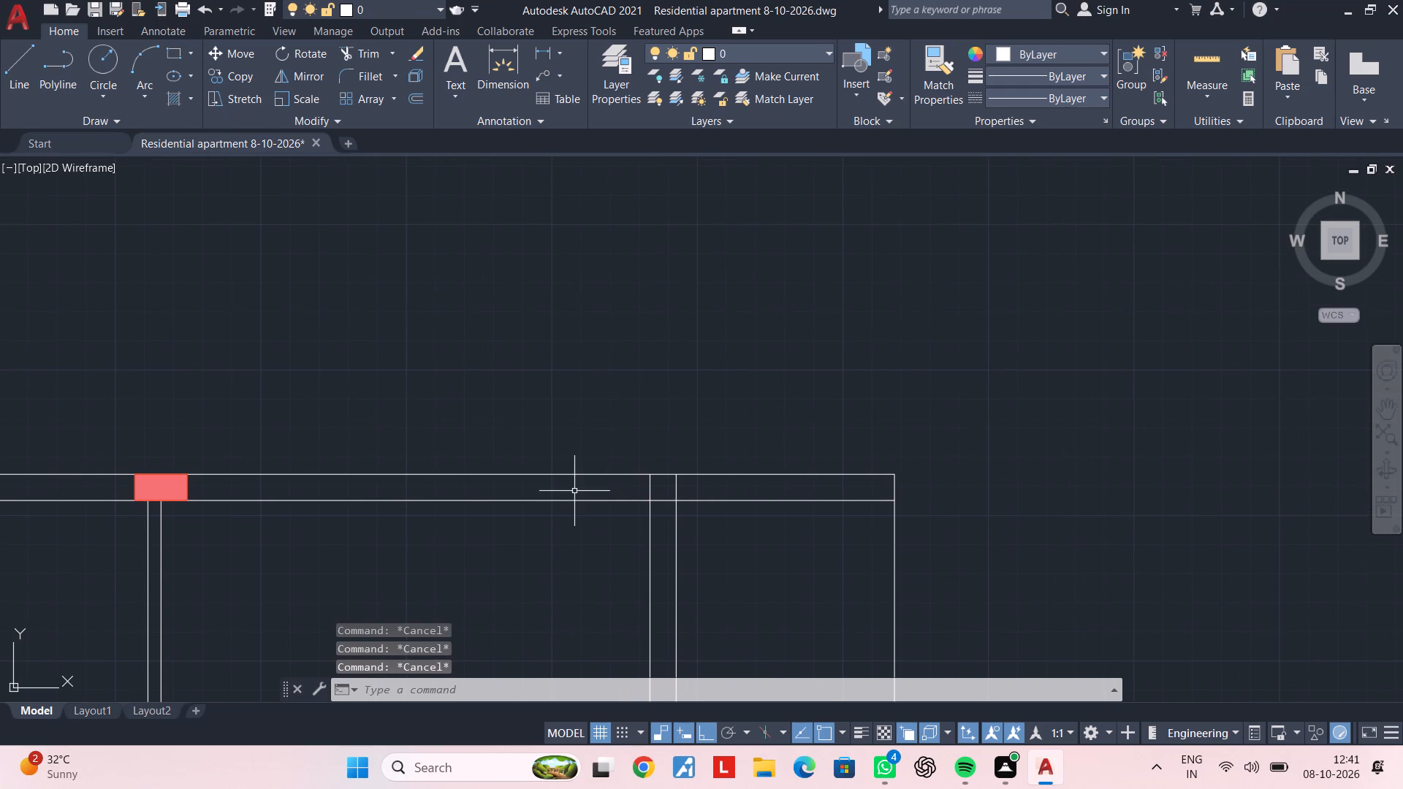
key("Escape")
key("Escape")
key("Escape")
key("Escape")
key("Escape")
Copy the westernmost upper-wall column to the easternmost vertical wall, placing its upper-right corner where that wall's right line meets the outer wall's top line.
scroll(609, 489, "down", 2)
middle_click_drag(508, 503, 773, 501)
middle_click_drag(433, 501, 847, 497)
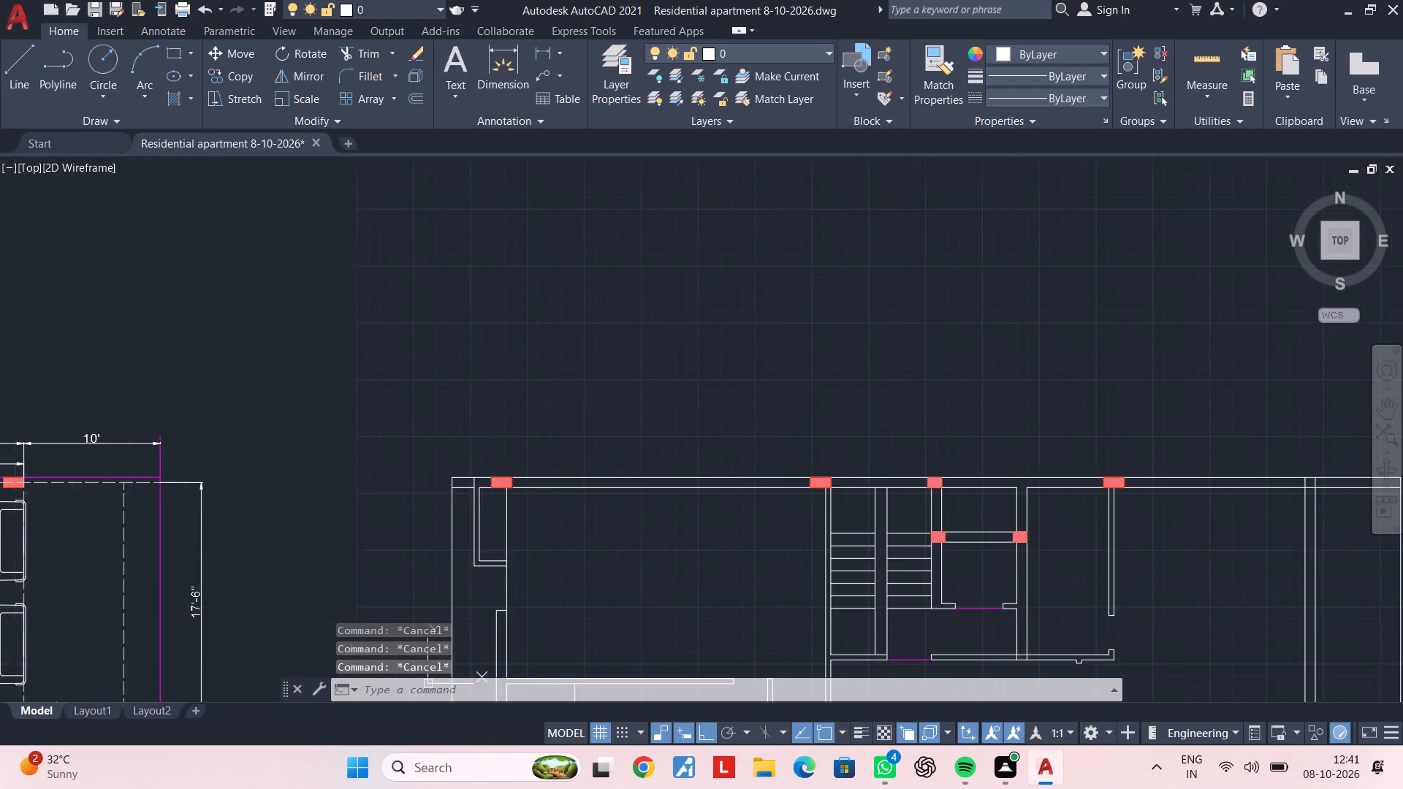
middle_click_drag(497, 497, 759, 495)
scroll(775, 469, "up", 2)
left_click(685, 471)
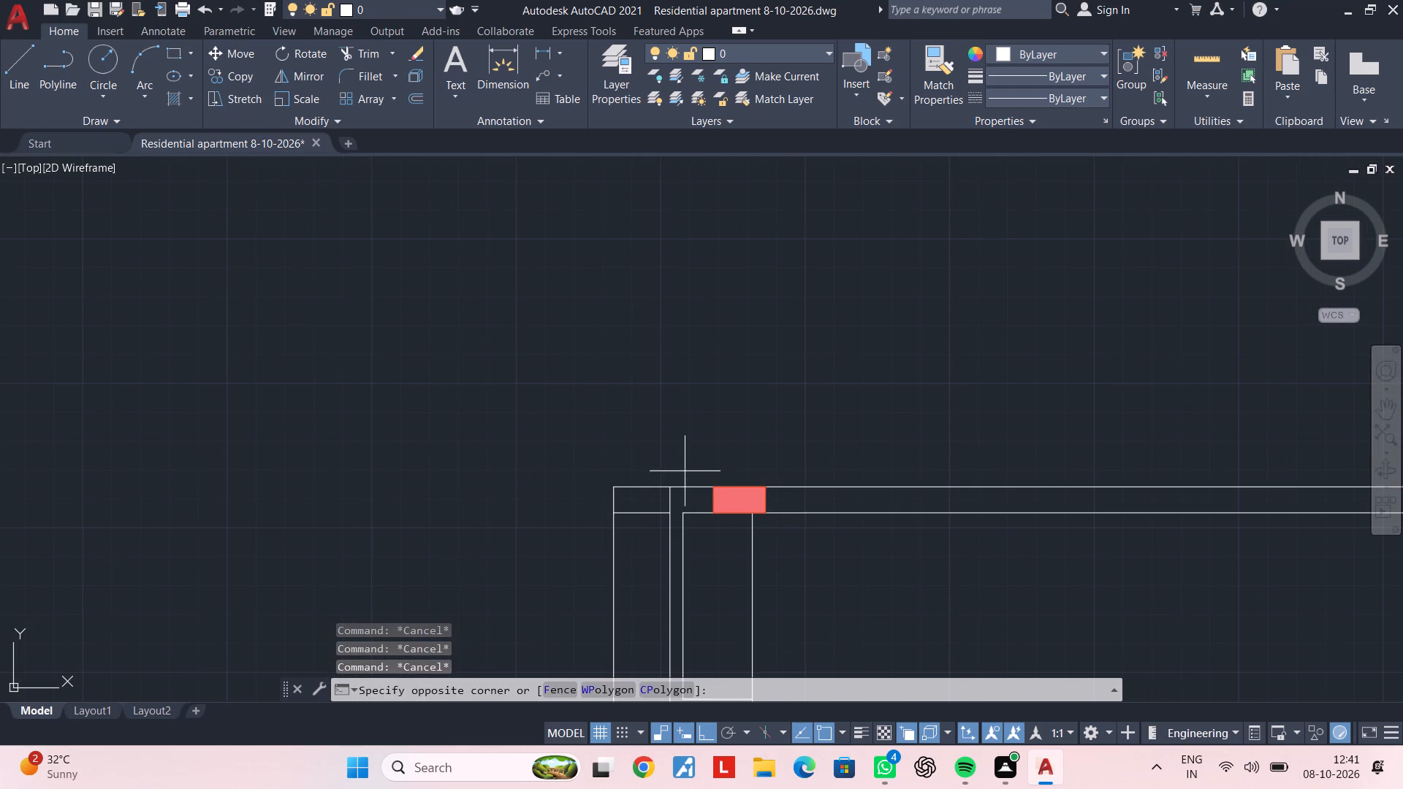
left_click(786, 523)
key("c")
type("o")
key("space")
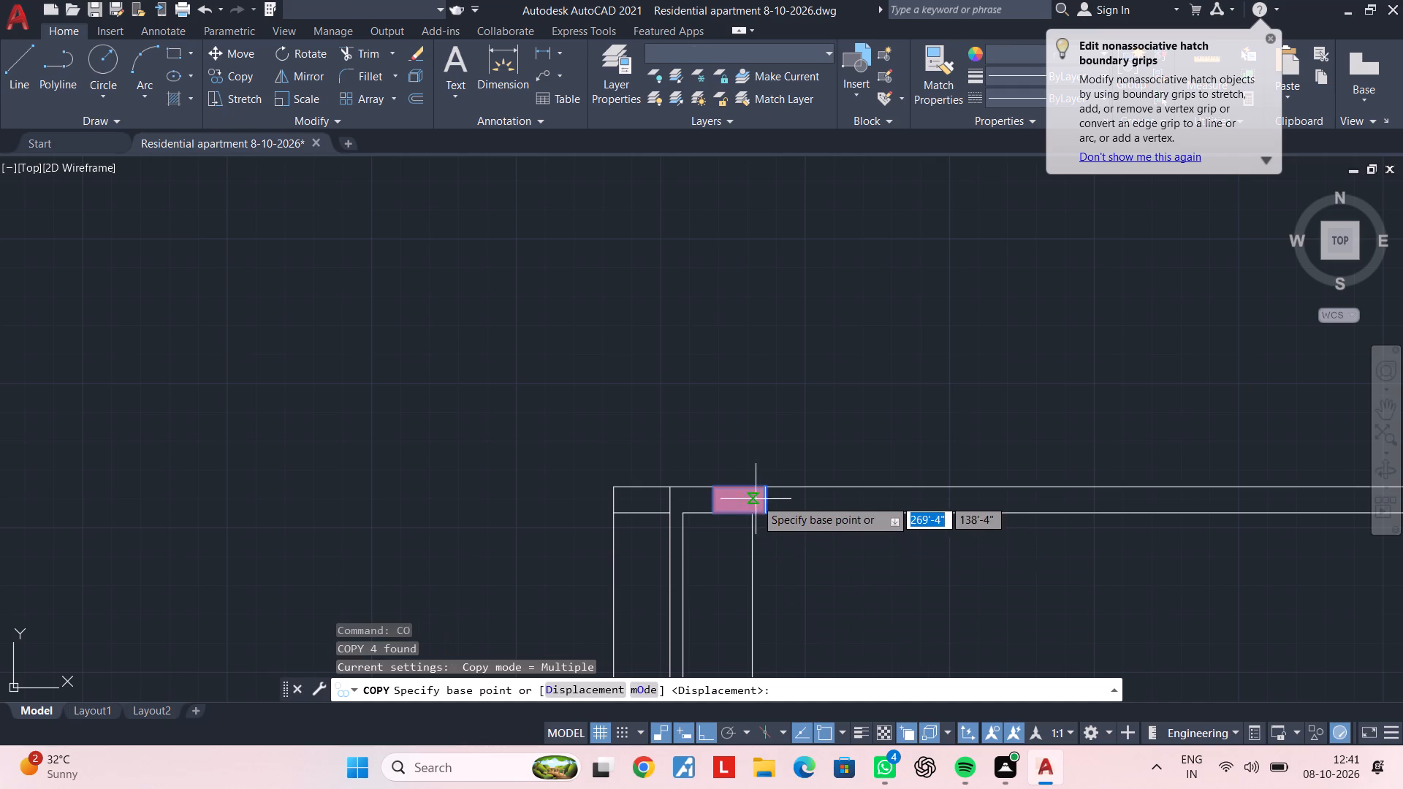
left_click(764, 490)
scroll(1044, 498, "down", 2)
middle_click_drag(1084, 503, 330, 494)
middle_click_drag(815, 484, 446, 489)
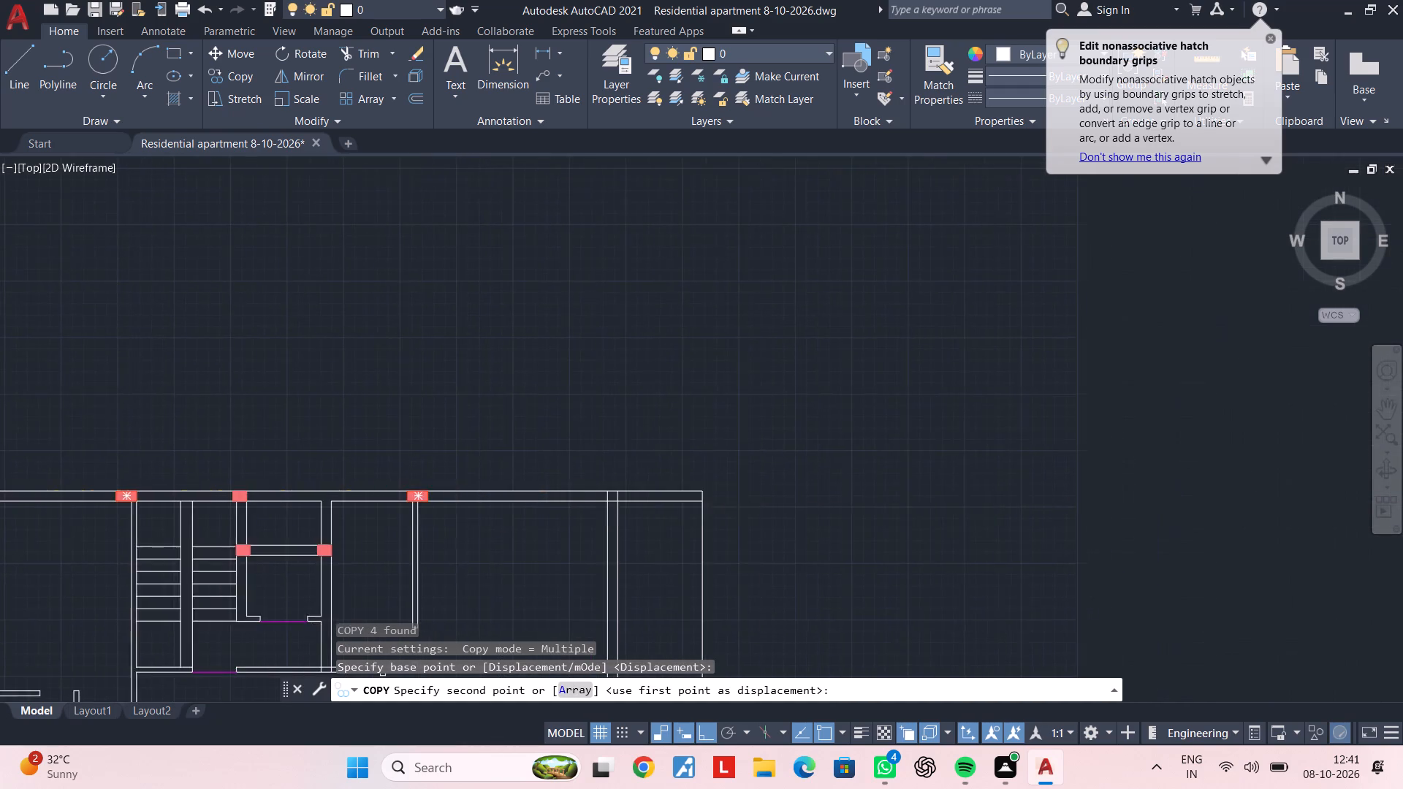
scroll(556, 493, "up", 2)
scroll(686, 489, "up", 1)
left_click(715, 491)
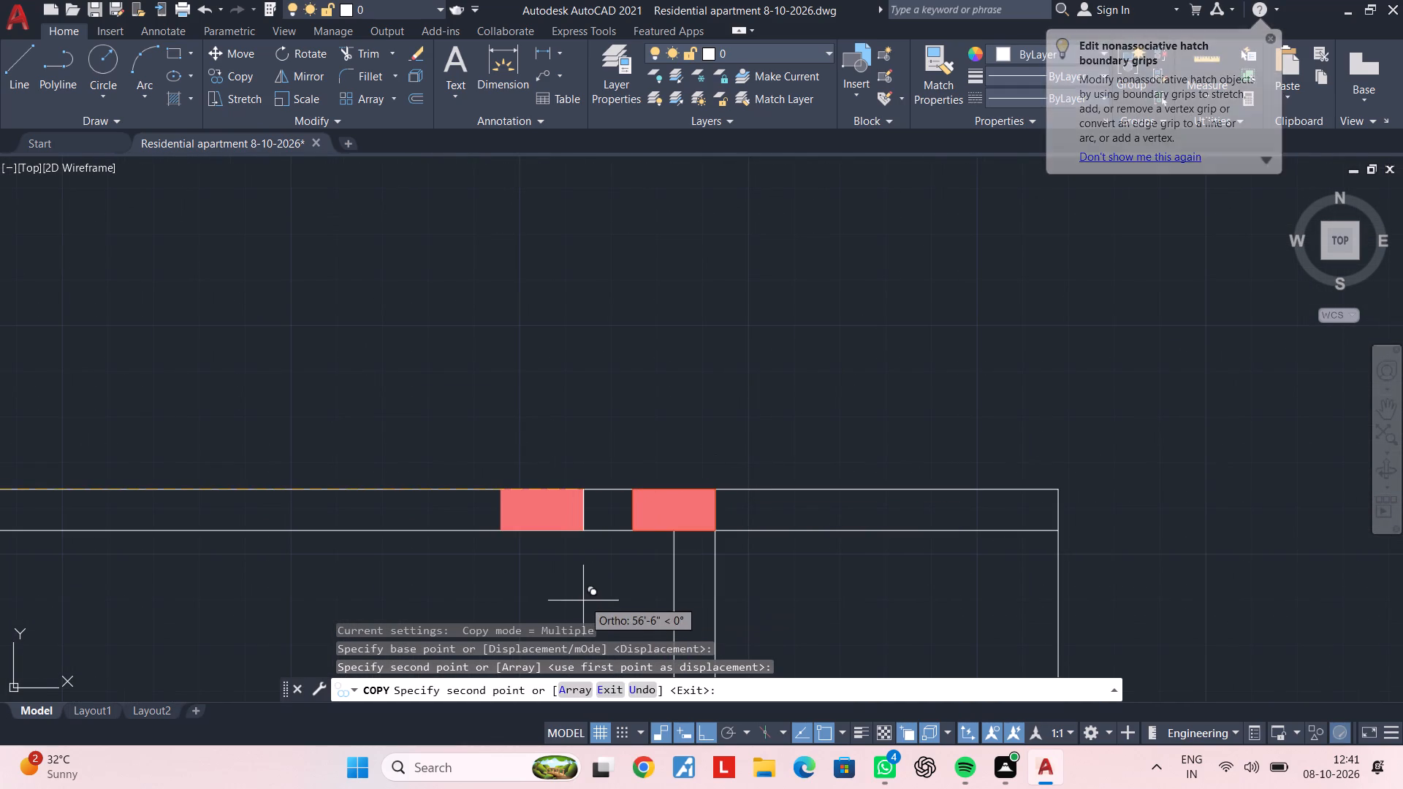
key("Escape")
key("Escape")
scroll(612, 588, "down", 1)
middle_click_drag(595, 567, 561, 448)
key("Escape")
key("Escape")
key("Escape")
key("Escape")
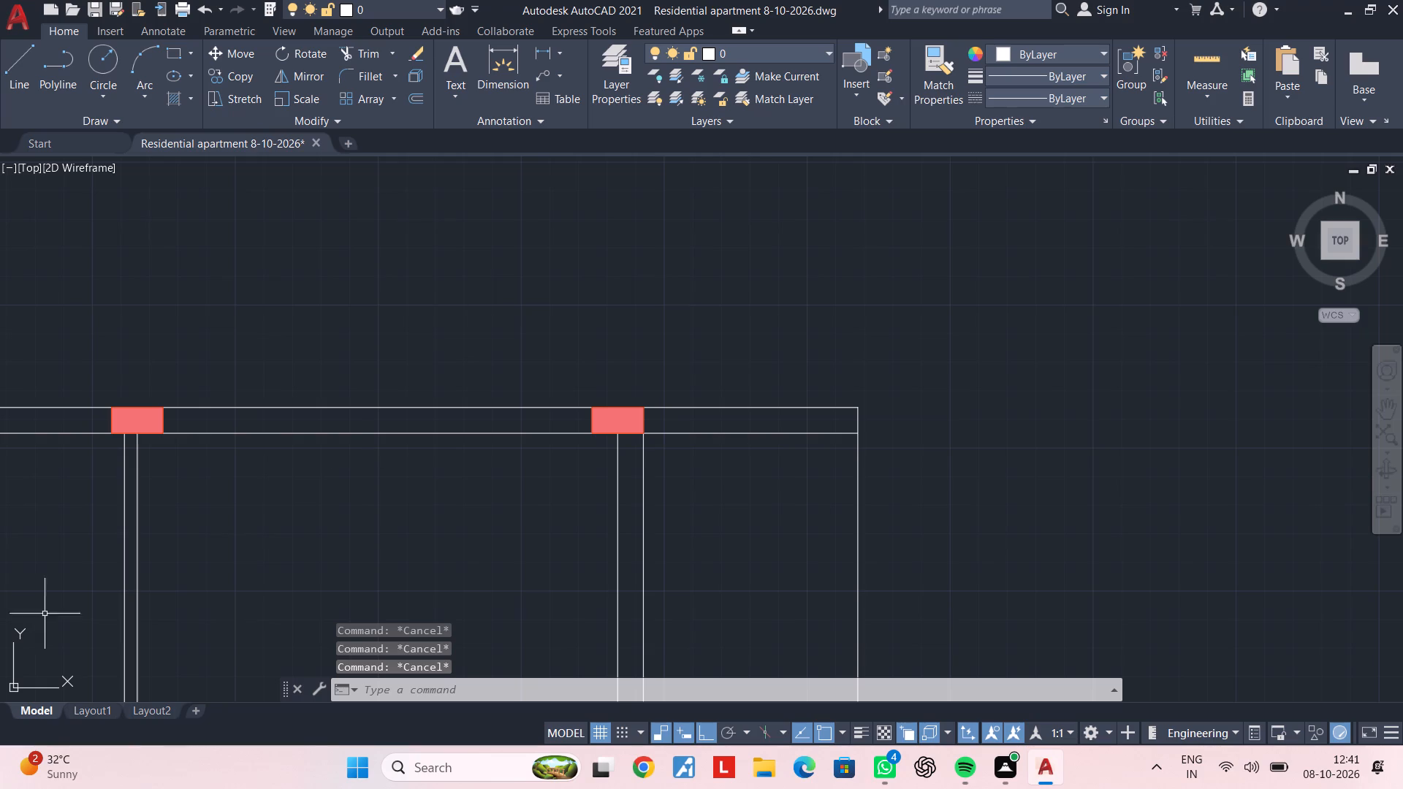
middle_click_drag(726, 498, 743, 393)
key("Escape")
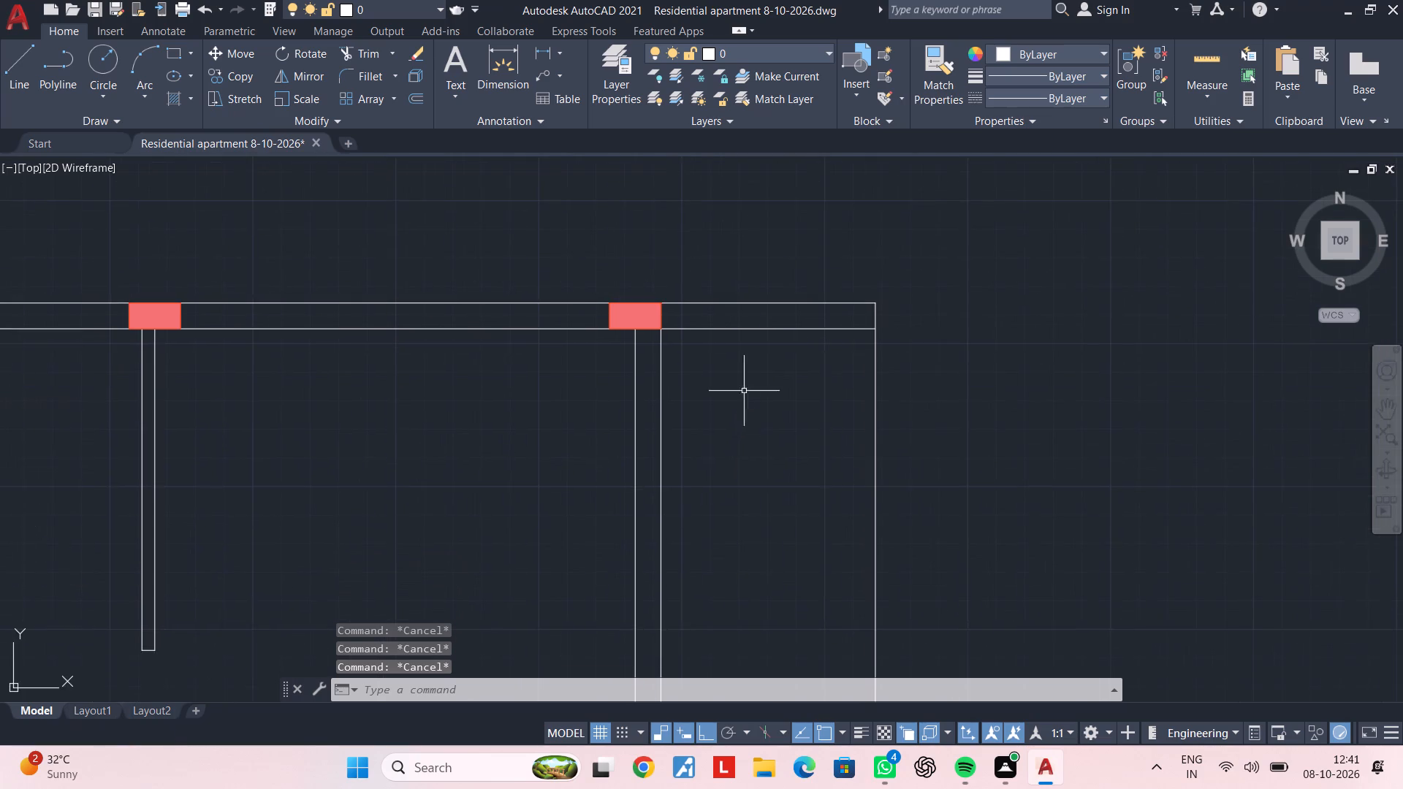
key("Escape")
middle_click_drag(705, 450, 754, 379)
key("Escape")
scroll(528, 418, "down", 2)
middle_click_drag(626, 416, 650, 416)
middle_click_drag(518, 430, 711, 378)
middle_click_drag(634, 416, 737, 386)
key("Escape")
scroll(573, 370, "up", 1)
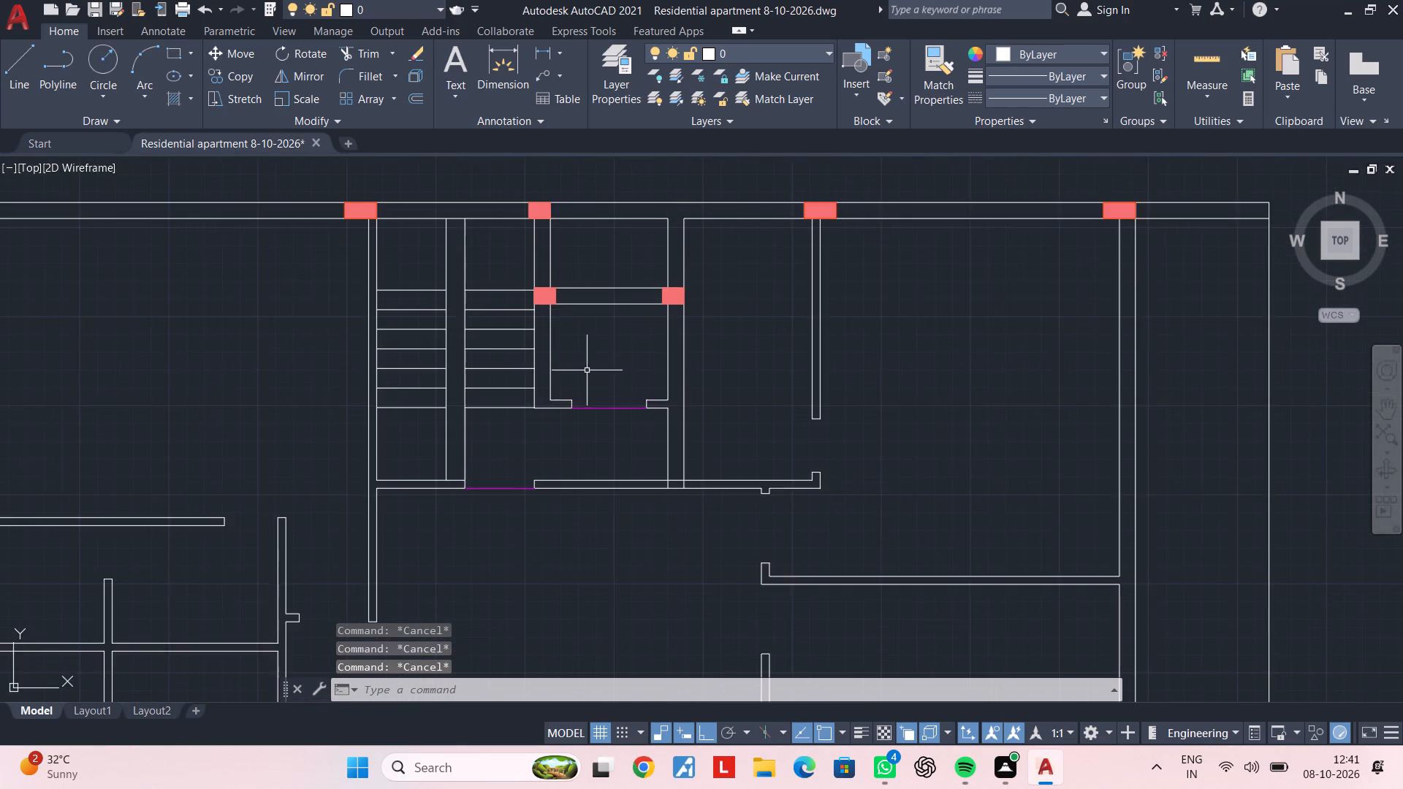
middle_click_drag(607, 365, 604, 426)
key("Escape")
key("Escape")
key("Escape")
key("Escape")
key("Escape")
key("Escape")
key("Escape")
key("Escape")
Copy the stilt-plan column at the lift's lower-right corner to the floor plan, placing its lower-left corner where the lift's front wall meets its right wall.
scroll(604, 426, "down", 2)
middle_click_drag(568, 433, 982, 427)
middle_click_drag(698, 446, 958, 434)
scroll(487, 428, "up", 3)
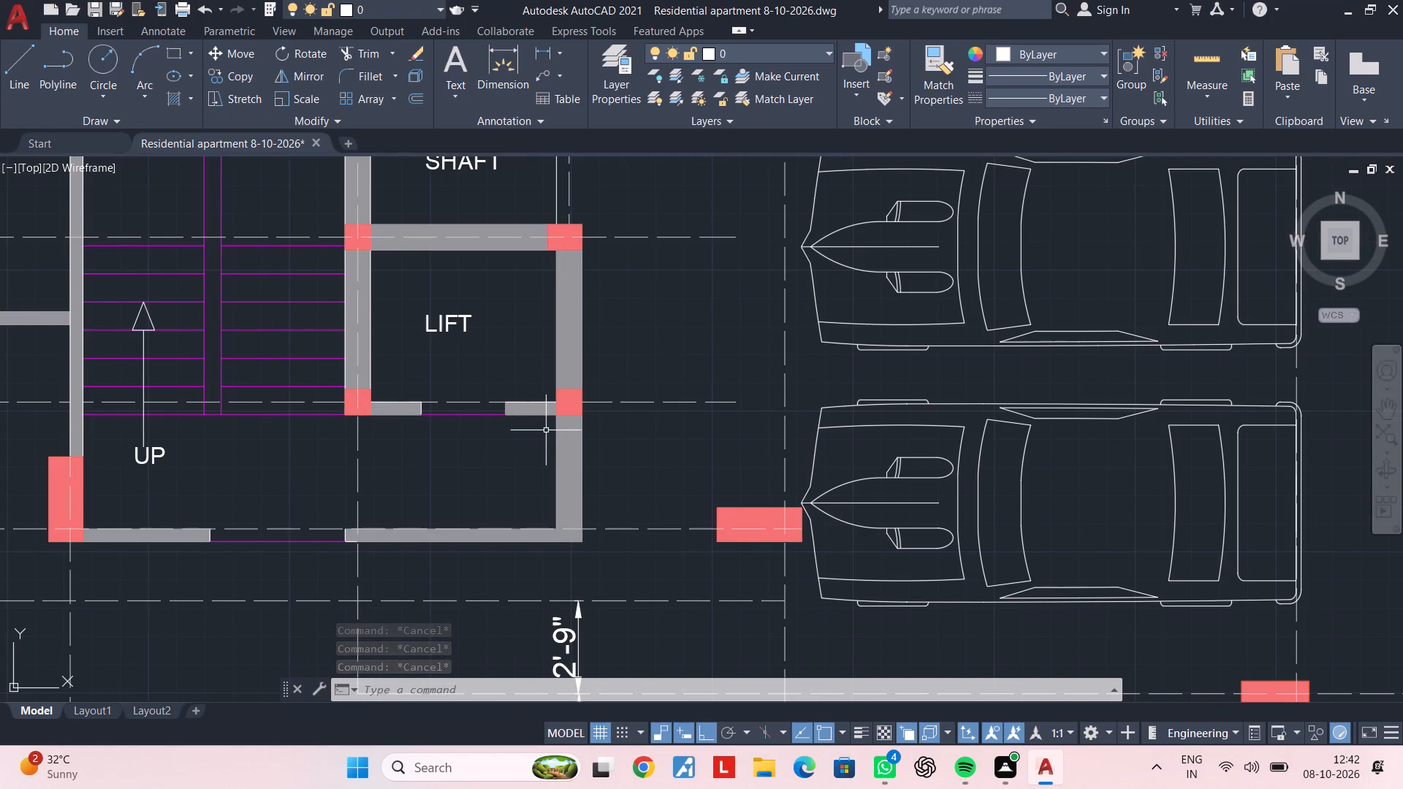
scroll(558, 406, "up", 2)
left_click(531, 341)
left_click(669, 457)
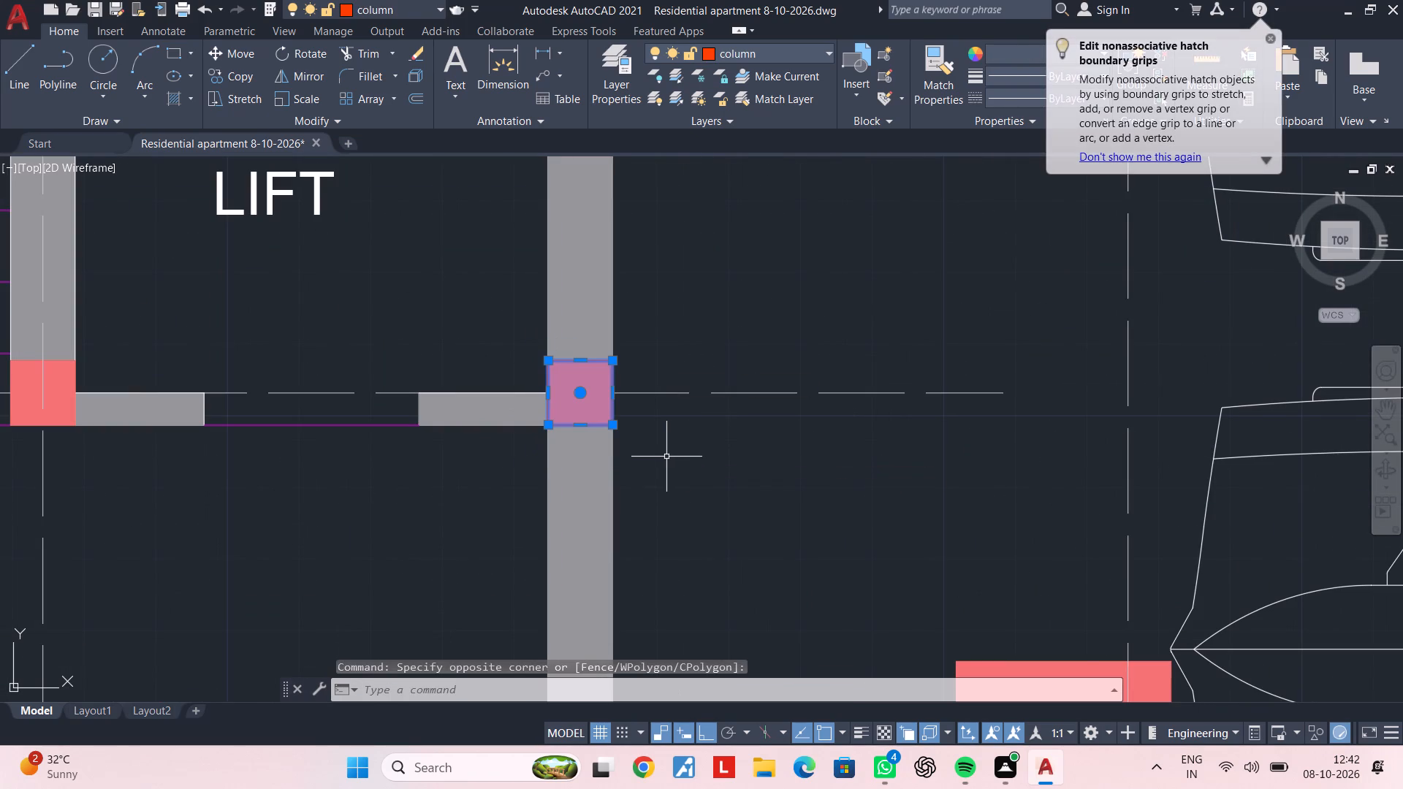
type("co")
key("space")
left_click(547, 427)
scroll(996, 433, "down", 3)
middle_click_drag(996, 433, 167, 431)
middle_click_drag(989, 443, 196, 479)
middle_click_drag(1033, 476, 561, 481)
scroll(781, 472, "up", 1)
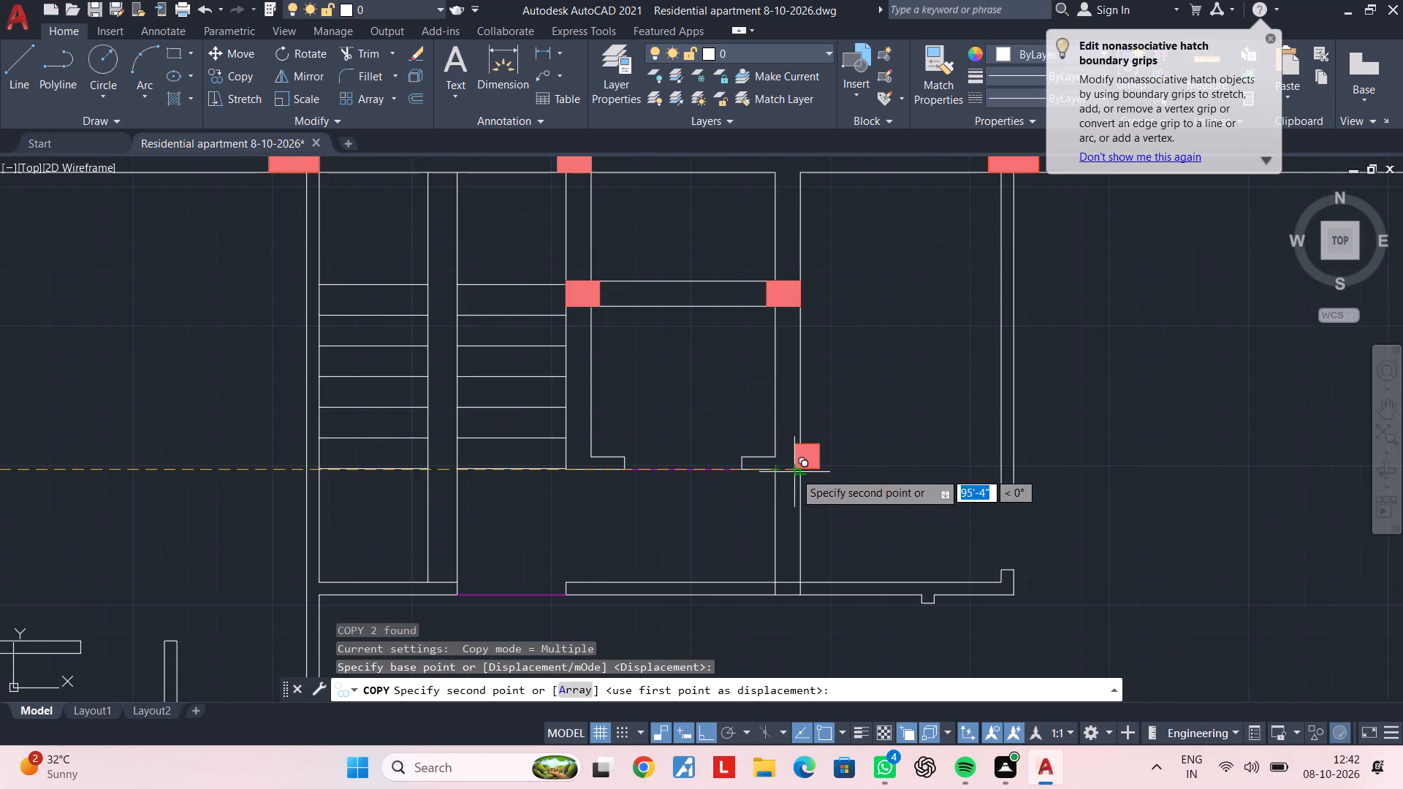
scroll(794, 472, "up", 1)
left_click(767, 470)
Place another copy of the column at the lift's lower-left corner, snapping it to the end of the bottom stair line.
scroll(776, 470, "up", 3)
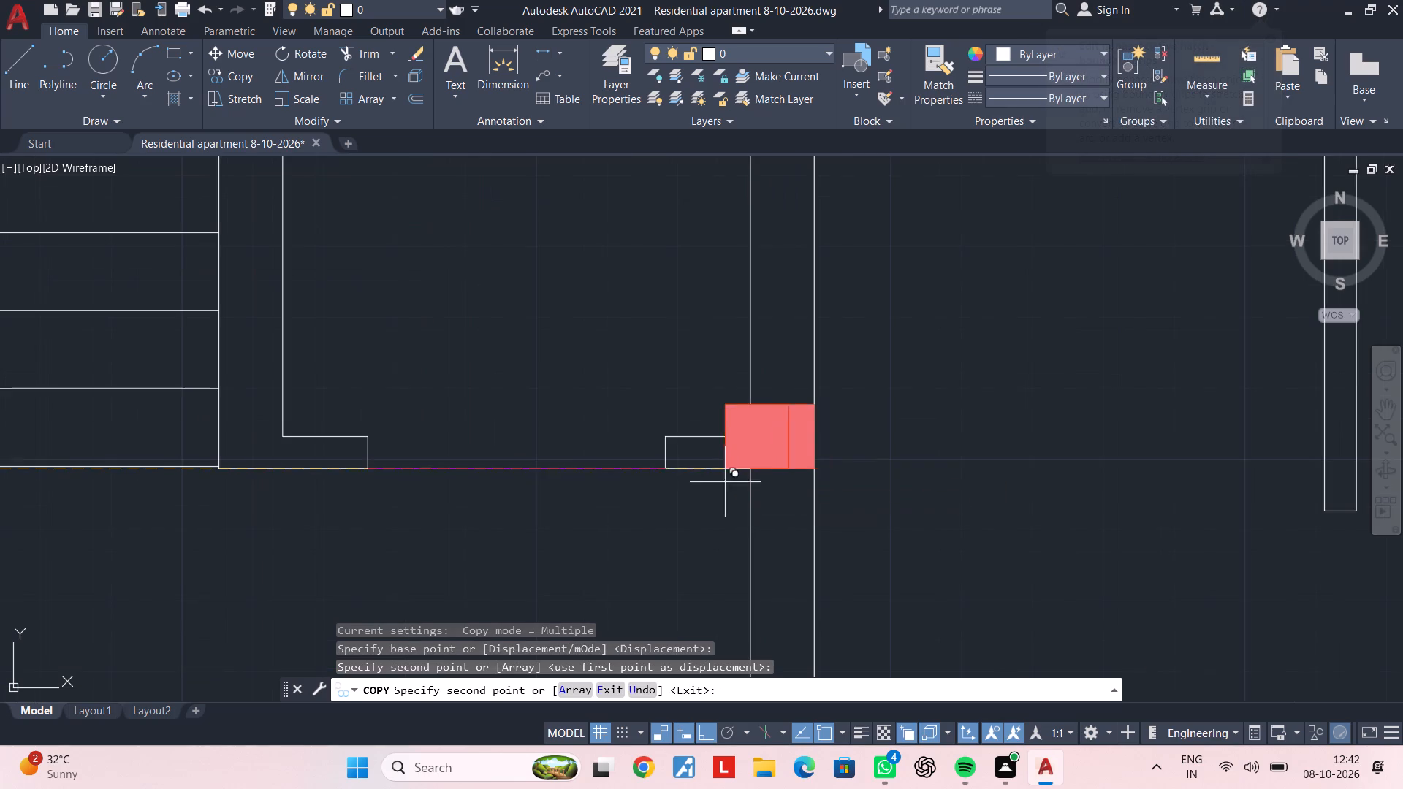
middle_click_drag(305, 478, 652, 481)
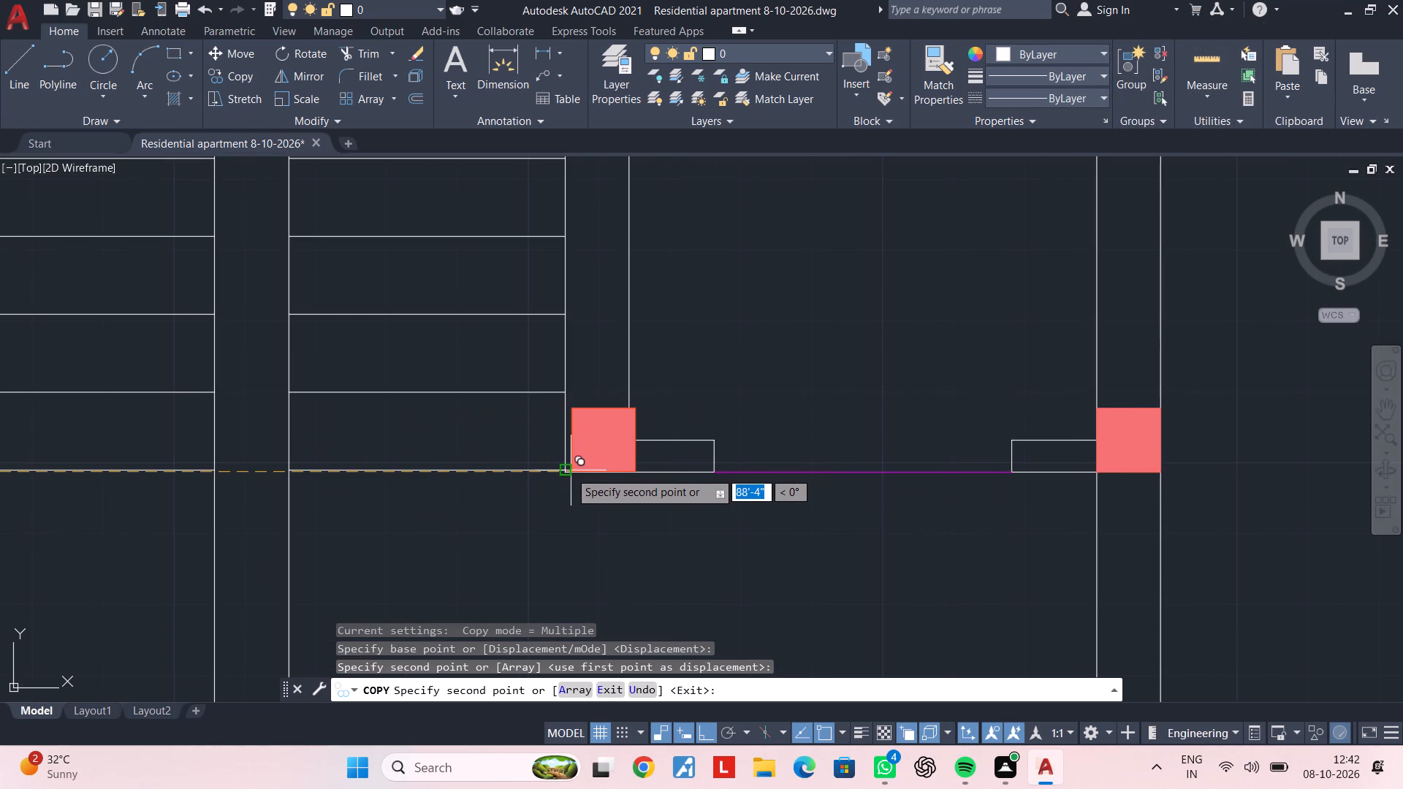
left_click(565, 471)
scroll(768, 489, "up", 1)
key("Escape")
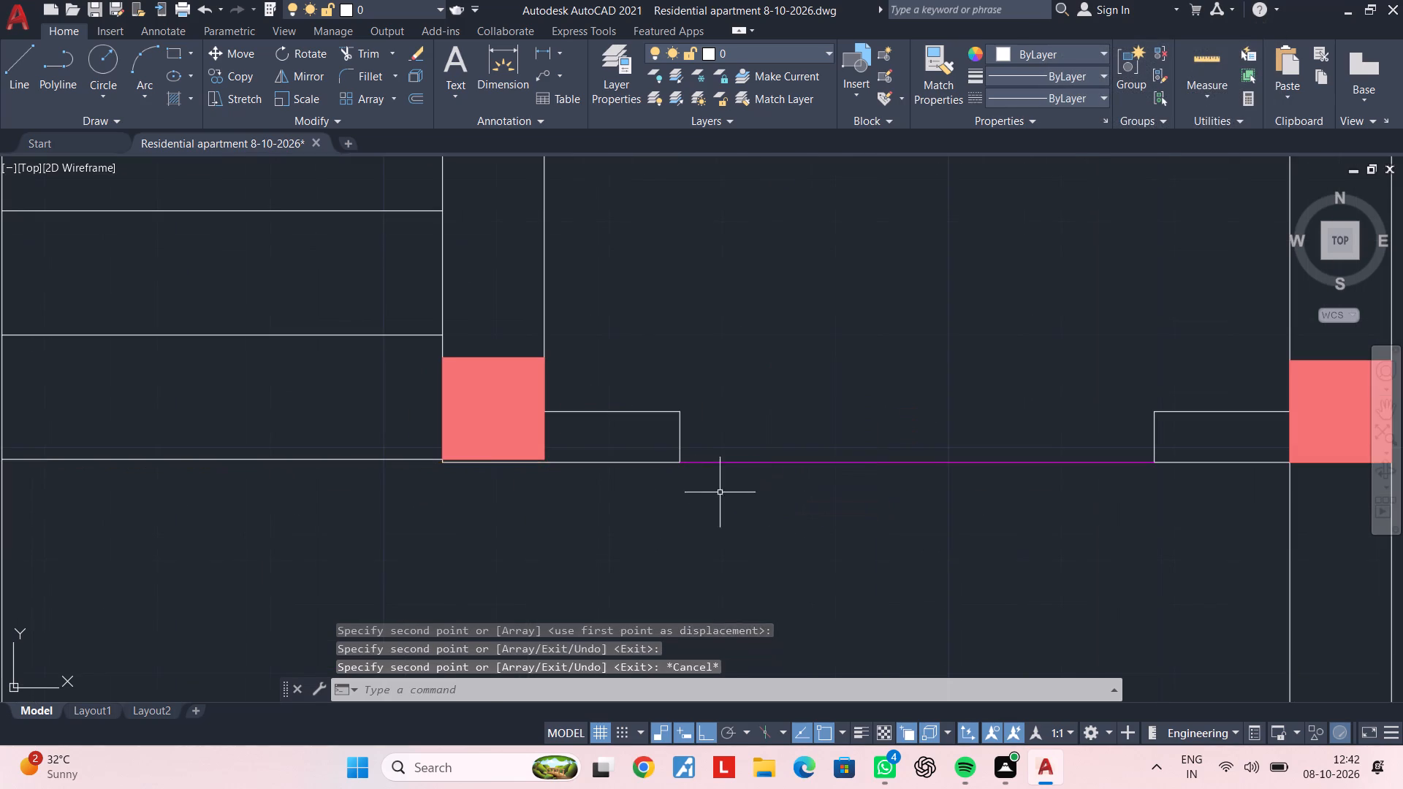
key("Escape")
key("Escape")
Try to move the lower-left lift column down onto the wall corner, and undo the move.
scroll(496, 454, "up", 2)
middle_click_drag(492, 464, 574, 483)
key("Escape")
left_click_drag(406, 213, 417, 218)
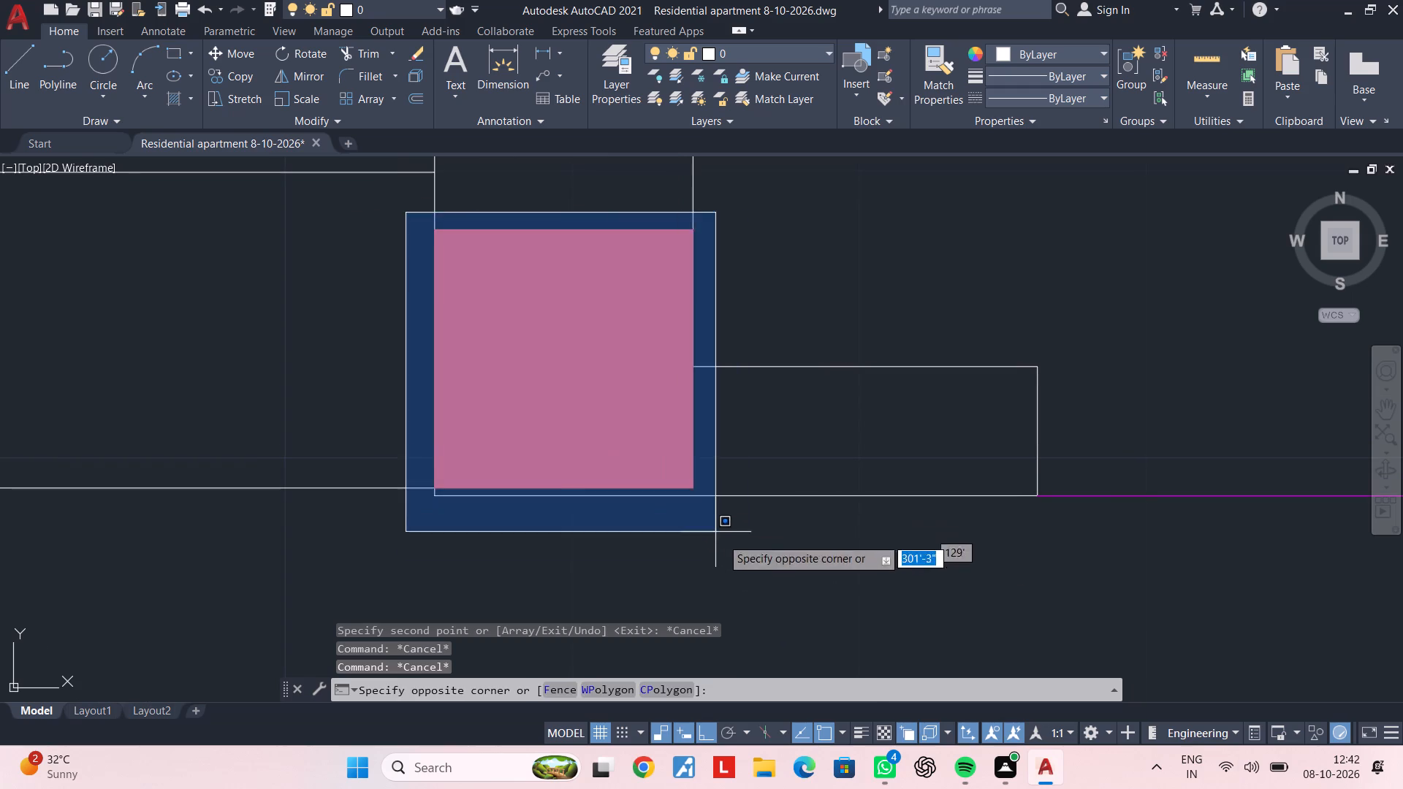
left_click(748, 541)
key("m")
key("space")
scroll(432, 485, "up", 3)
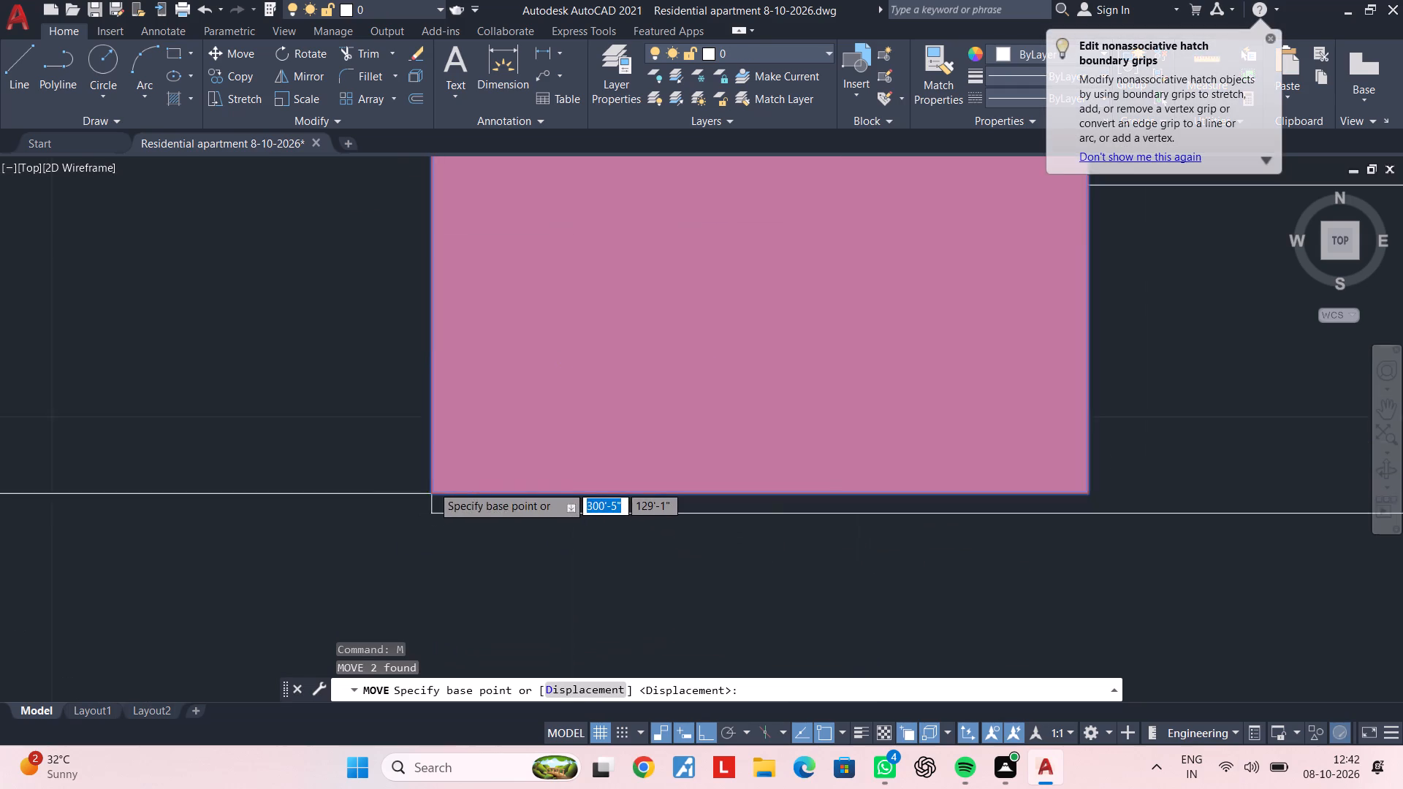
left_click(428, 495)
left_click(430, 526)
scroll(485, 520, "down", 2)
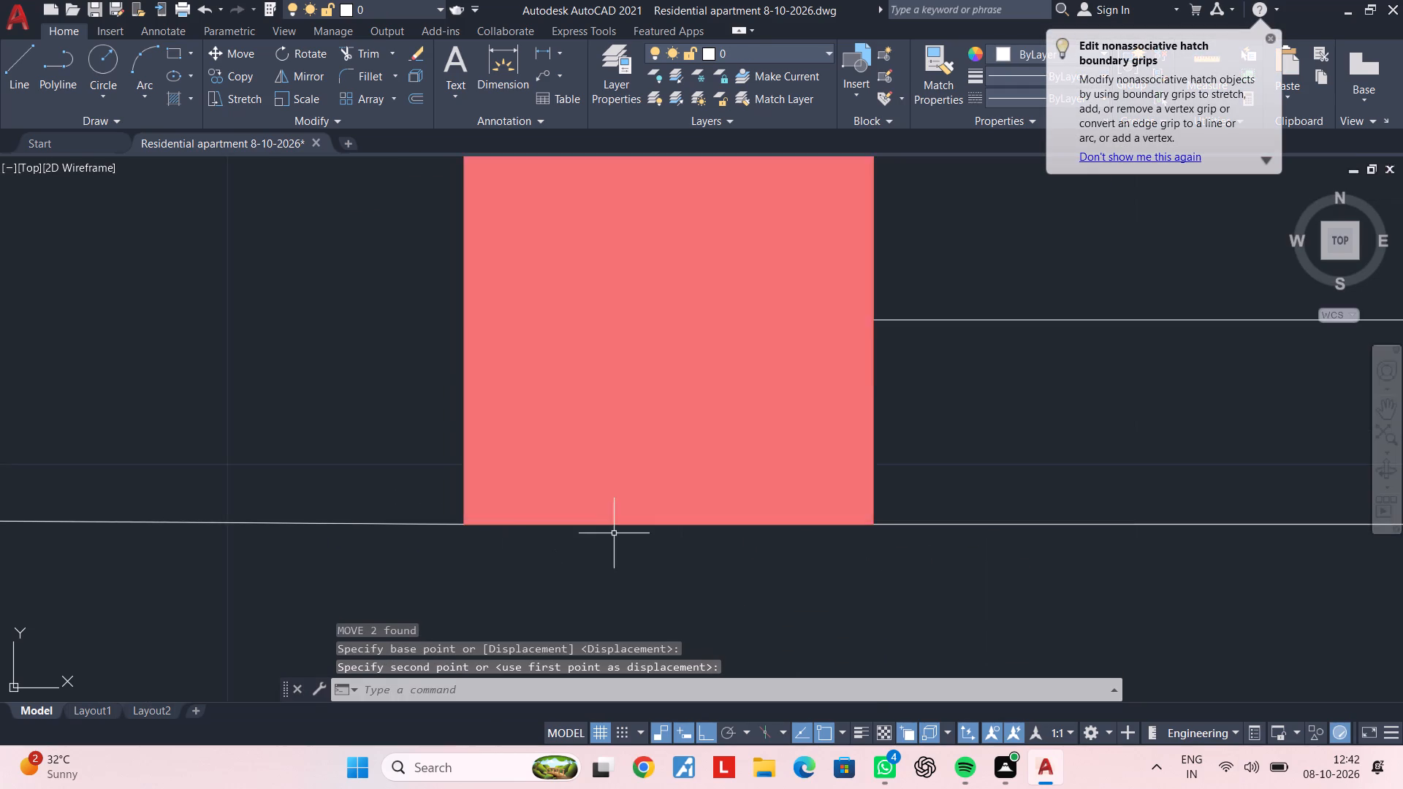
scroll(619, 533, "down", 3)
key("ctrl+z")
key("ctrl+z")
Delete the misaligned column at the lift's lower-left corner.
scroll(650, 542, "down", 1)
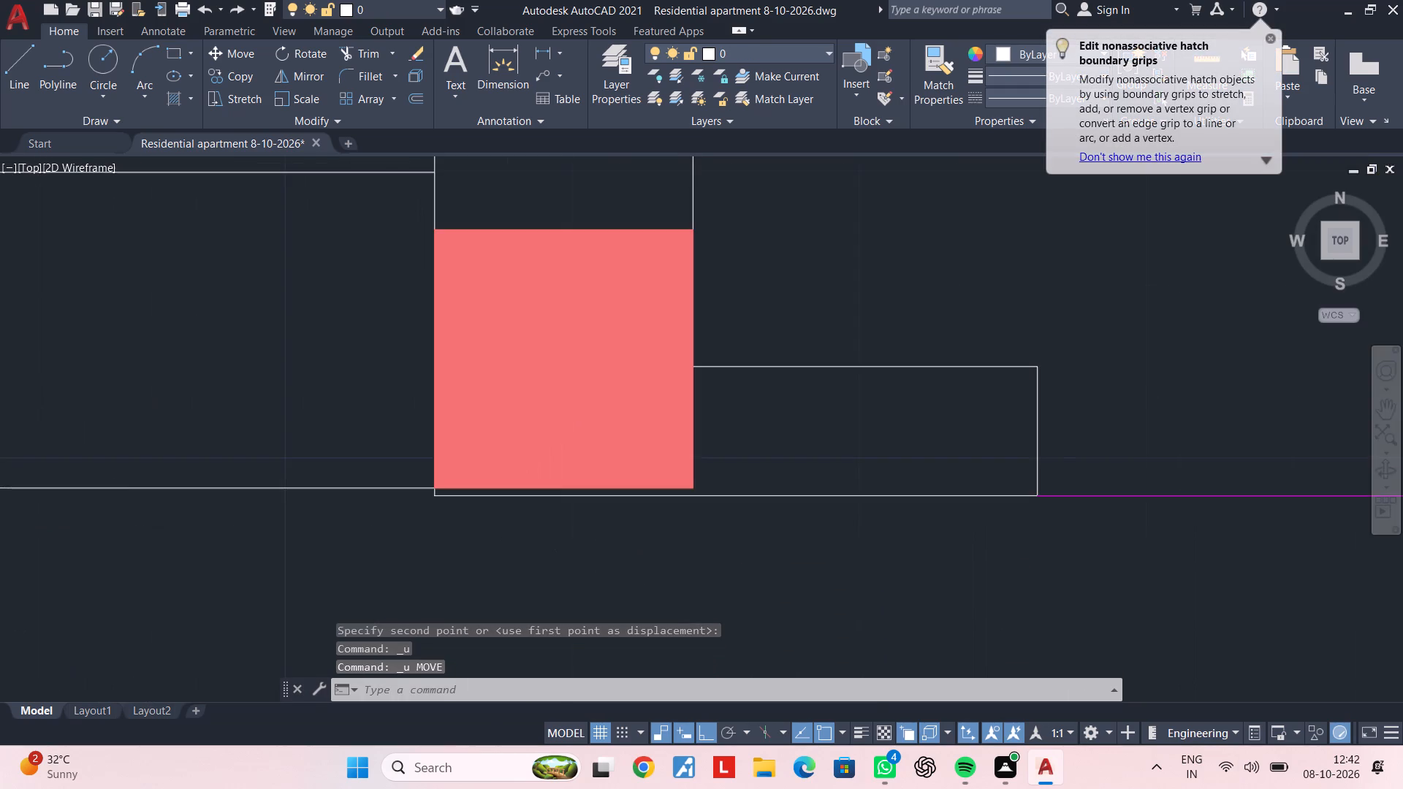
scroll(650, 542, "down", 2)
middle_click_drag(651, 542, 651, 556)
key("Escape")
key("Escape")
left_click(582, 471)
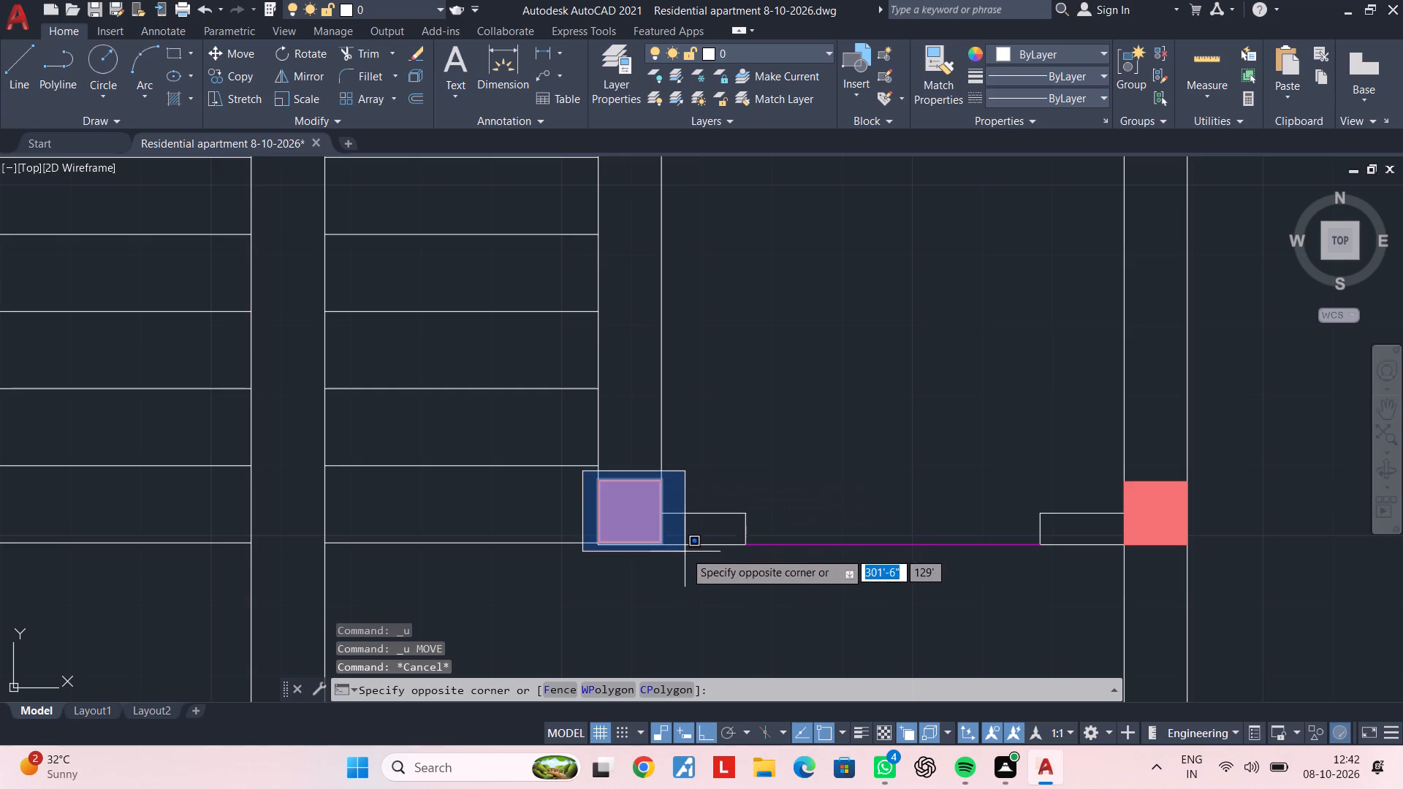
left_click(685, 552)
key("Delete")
Copy the lift's lower-right column to its lower-left corner, aligning the column's lower-left corner with the wall's outer corner.
middle_click_drag(927, 572, 485, 533)
key("Escape")
key("Escape")
left_click(651, 425)
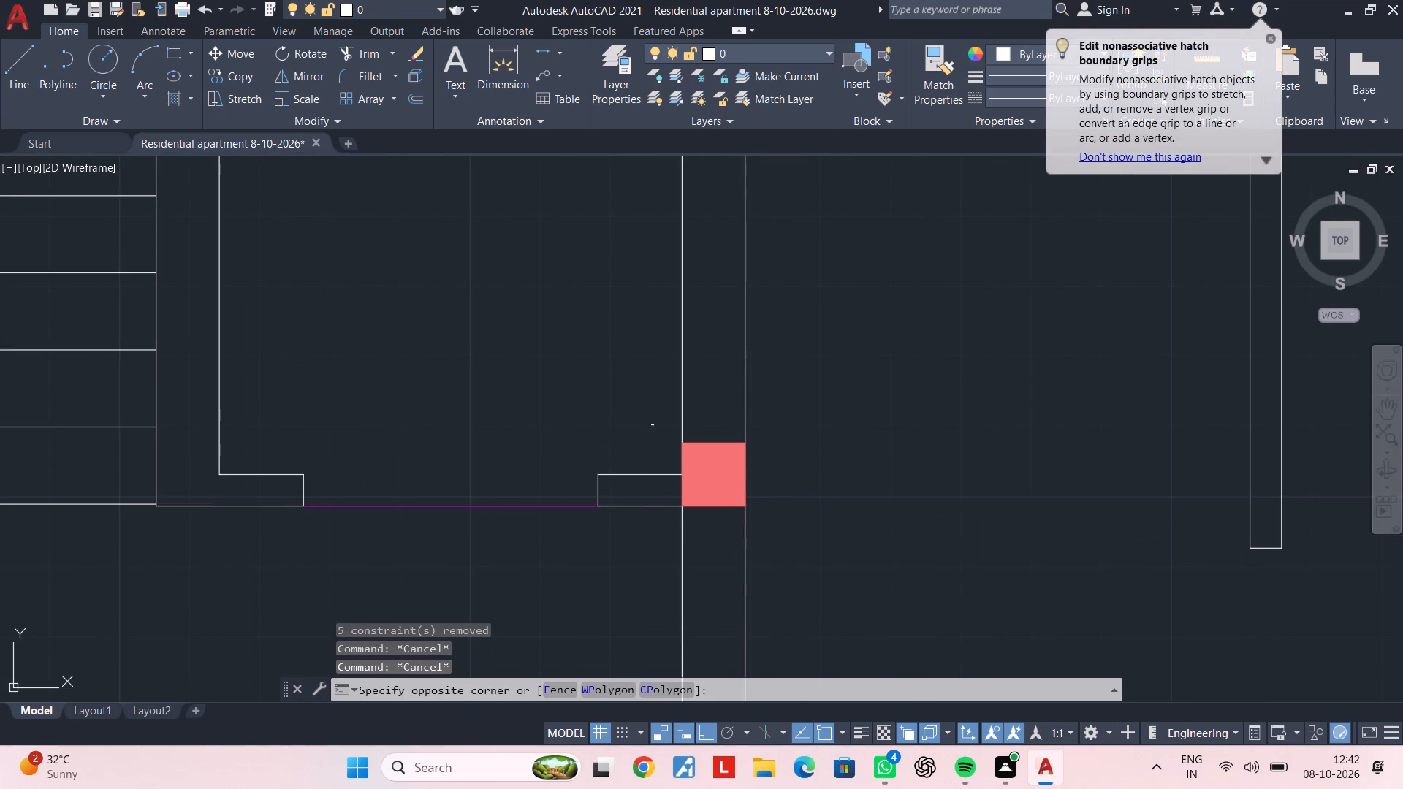
left_click(800, 532)
type("co")
key("space")
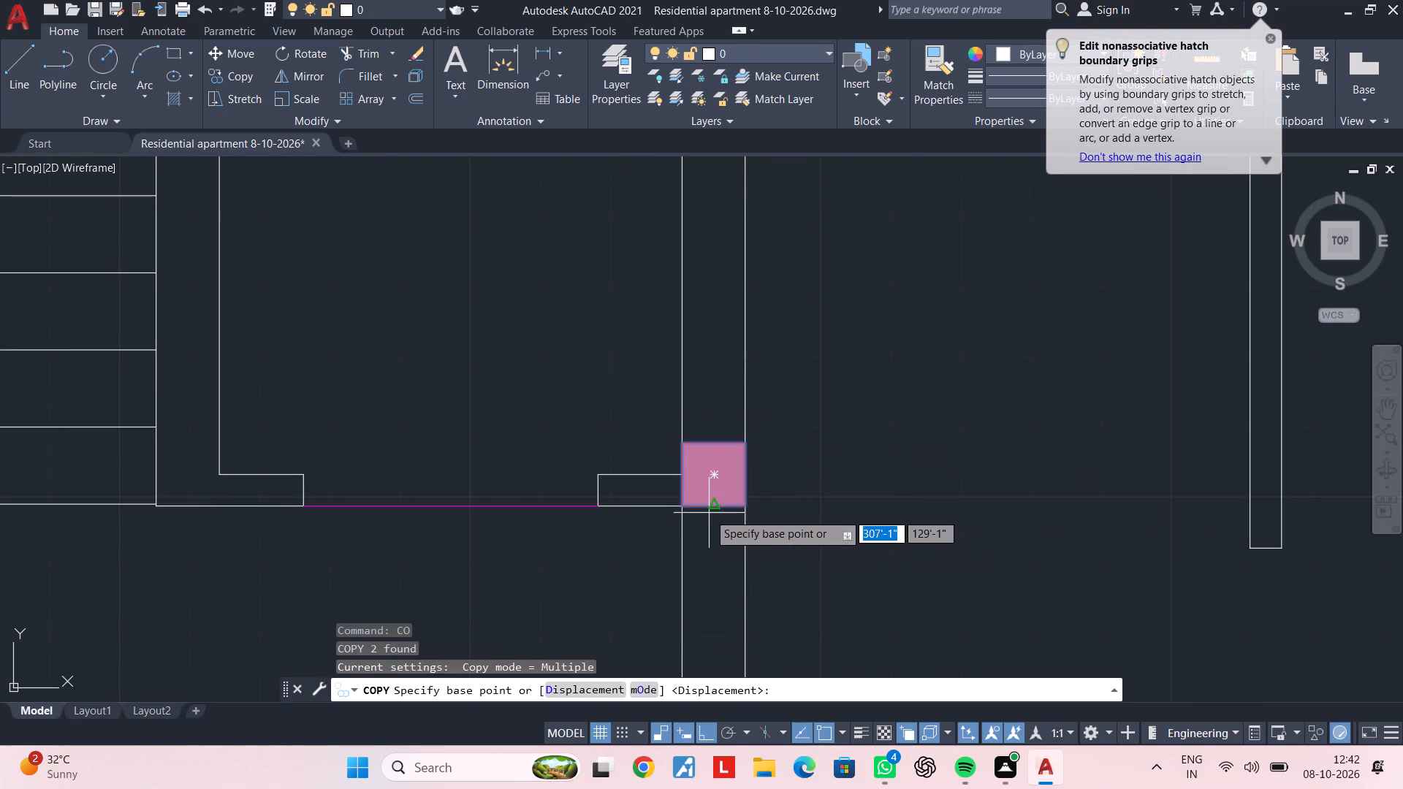
left_click(684, 509)
middle_click_drag(357, 531, 683, 531)
scroll(502, 517, "up", 3)
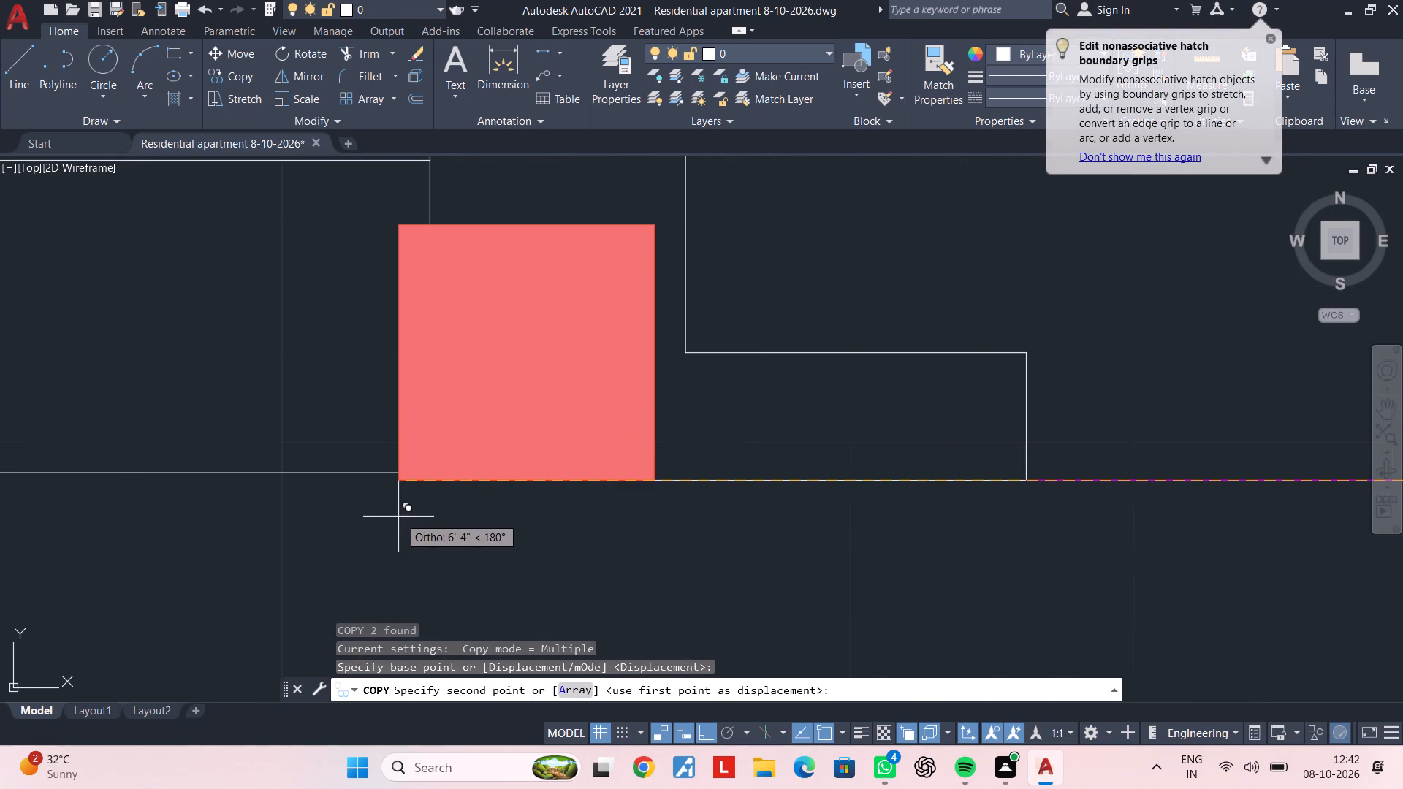
scroll(402, 501, "up", 2)
left_click(463, 455)
scroll(595, 480, "down", 4)
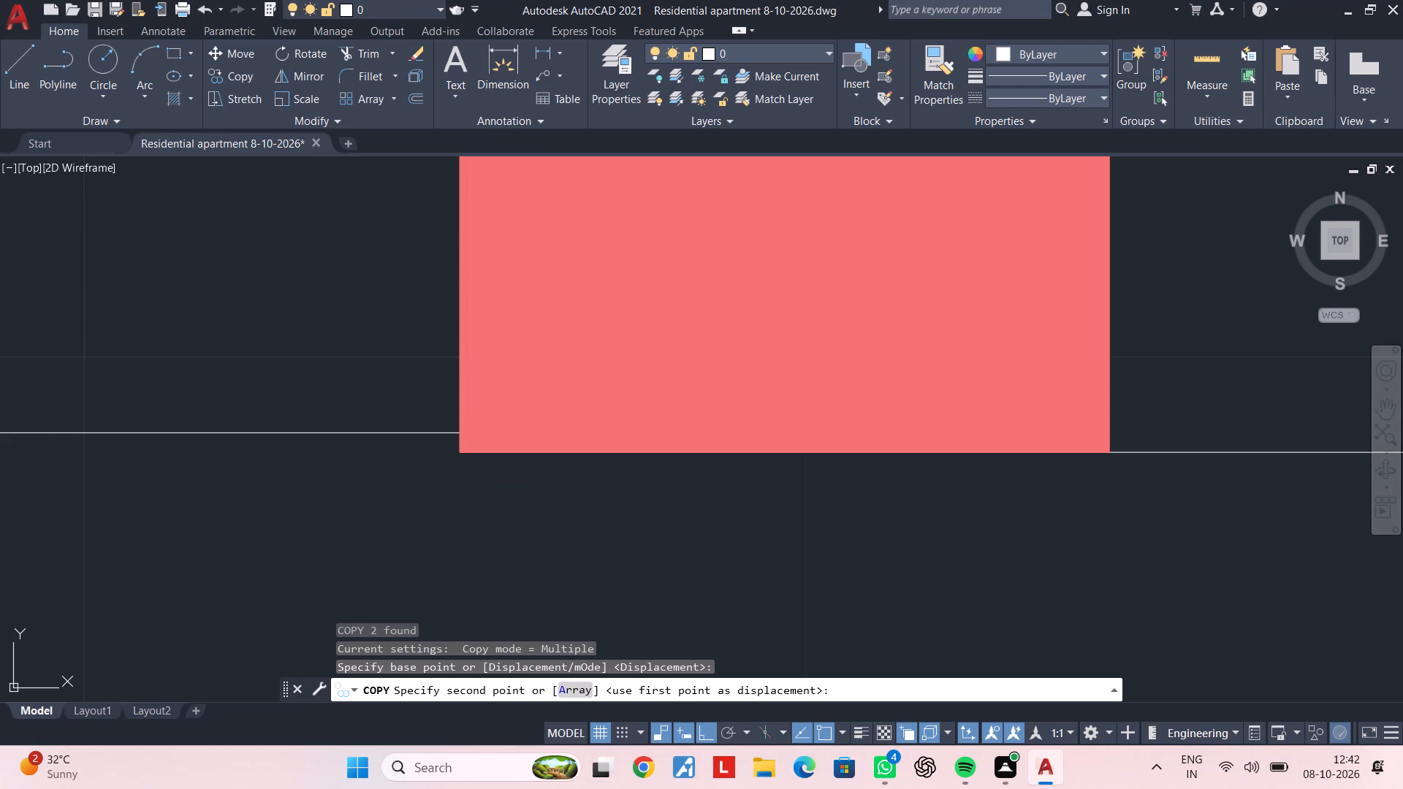
scroll(758, 493, "down", 2)
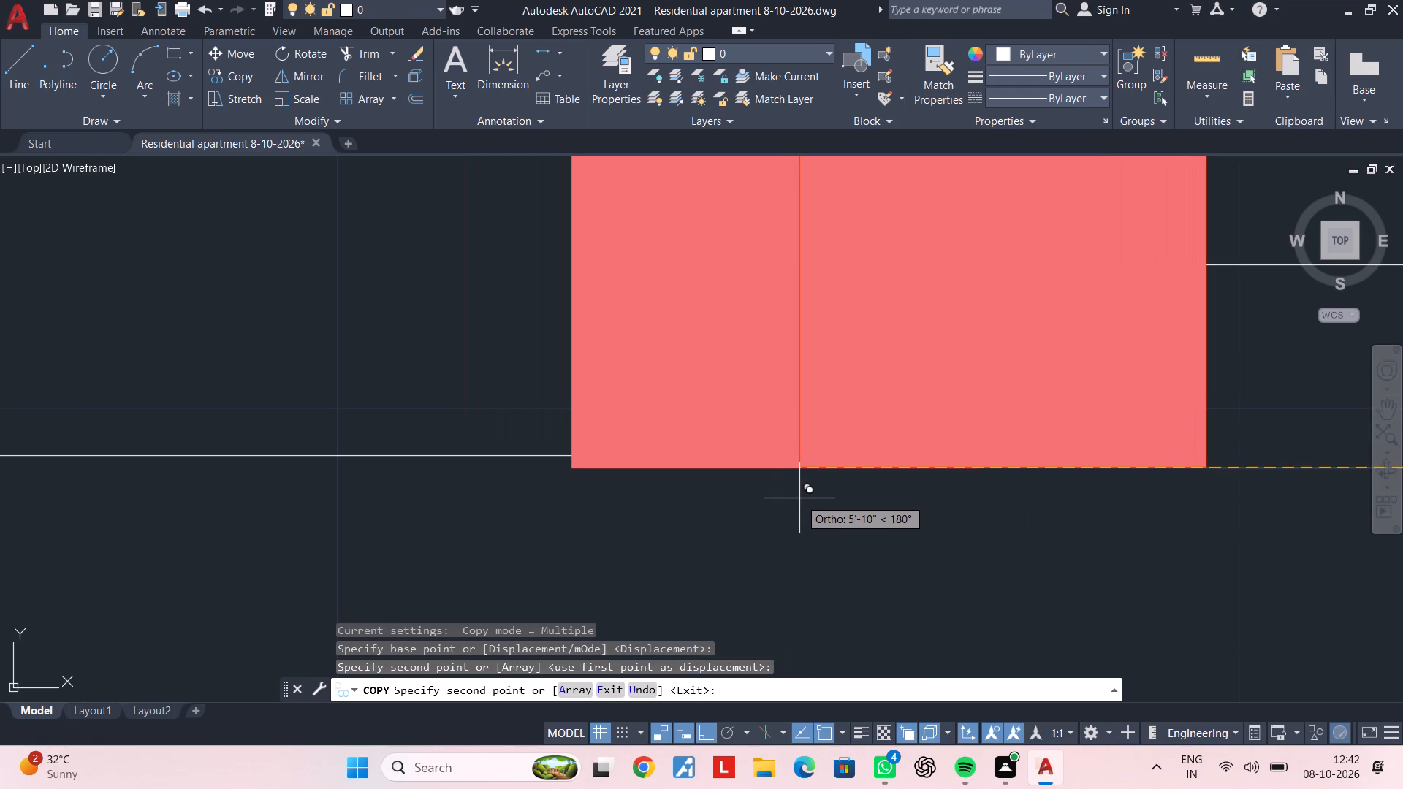
scroll(751, 495, "down", 2)
key("Escape")
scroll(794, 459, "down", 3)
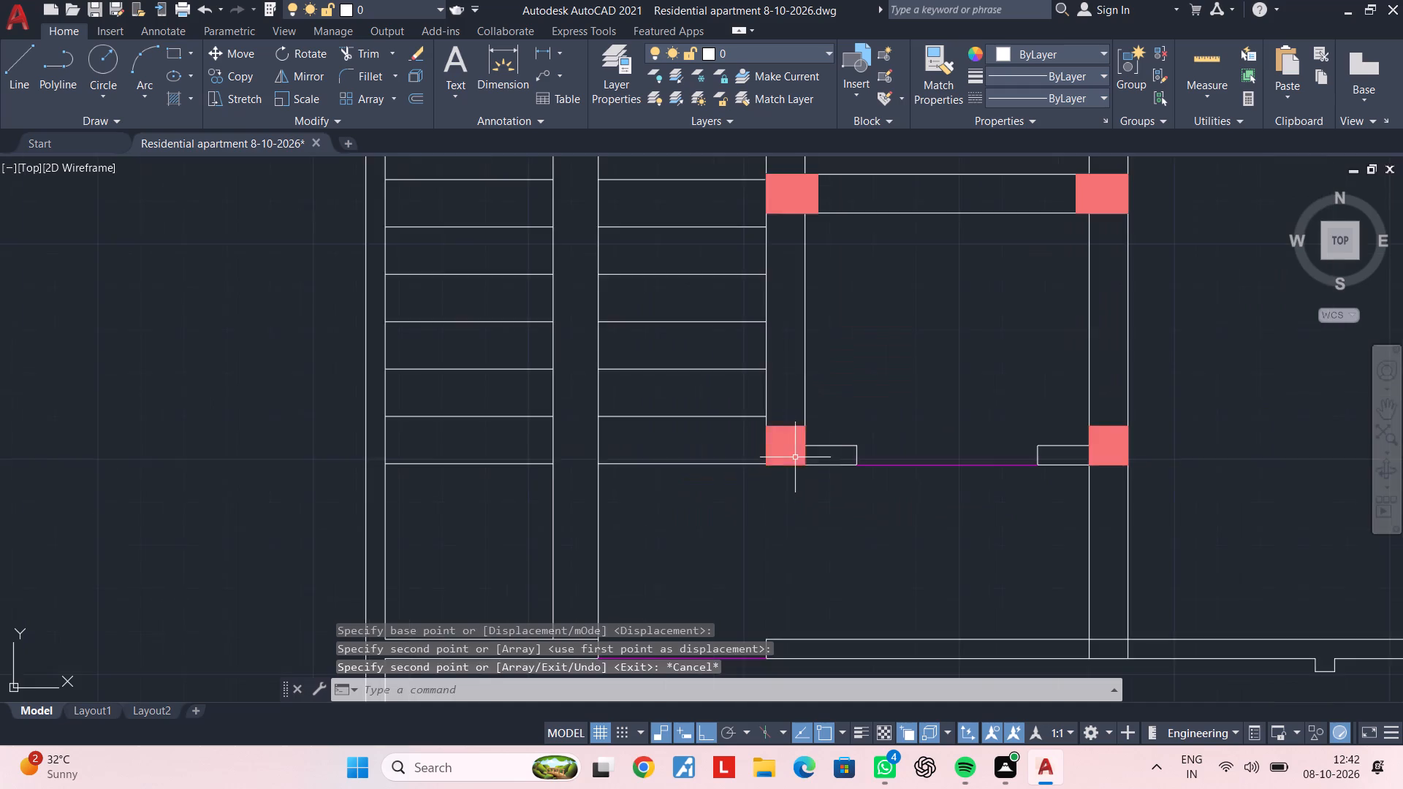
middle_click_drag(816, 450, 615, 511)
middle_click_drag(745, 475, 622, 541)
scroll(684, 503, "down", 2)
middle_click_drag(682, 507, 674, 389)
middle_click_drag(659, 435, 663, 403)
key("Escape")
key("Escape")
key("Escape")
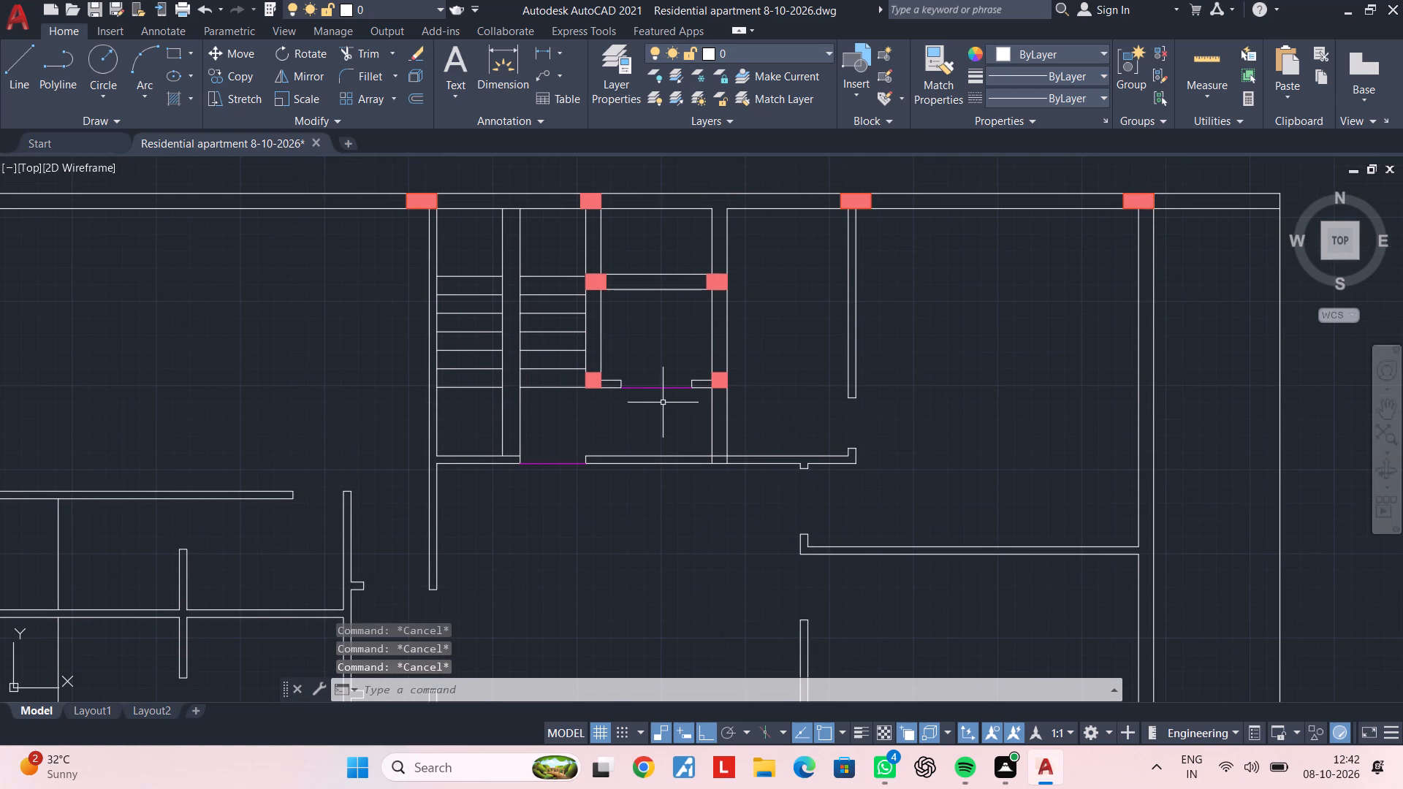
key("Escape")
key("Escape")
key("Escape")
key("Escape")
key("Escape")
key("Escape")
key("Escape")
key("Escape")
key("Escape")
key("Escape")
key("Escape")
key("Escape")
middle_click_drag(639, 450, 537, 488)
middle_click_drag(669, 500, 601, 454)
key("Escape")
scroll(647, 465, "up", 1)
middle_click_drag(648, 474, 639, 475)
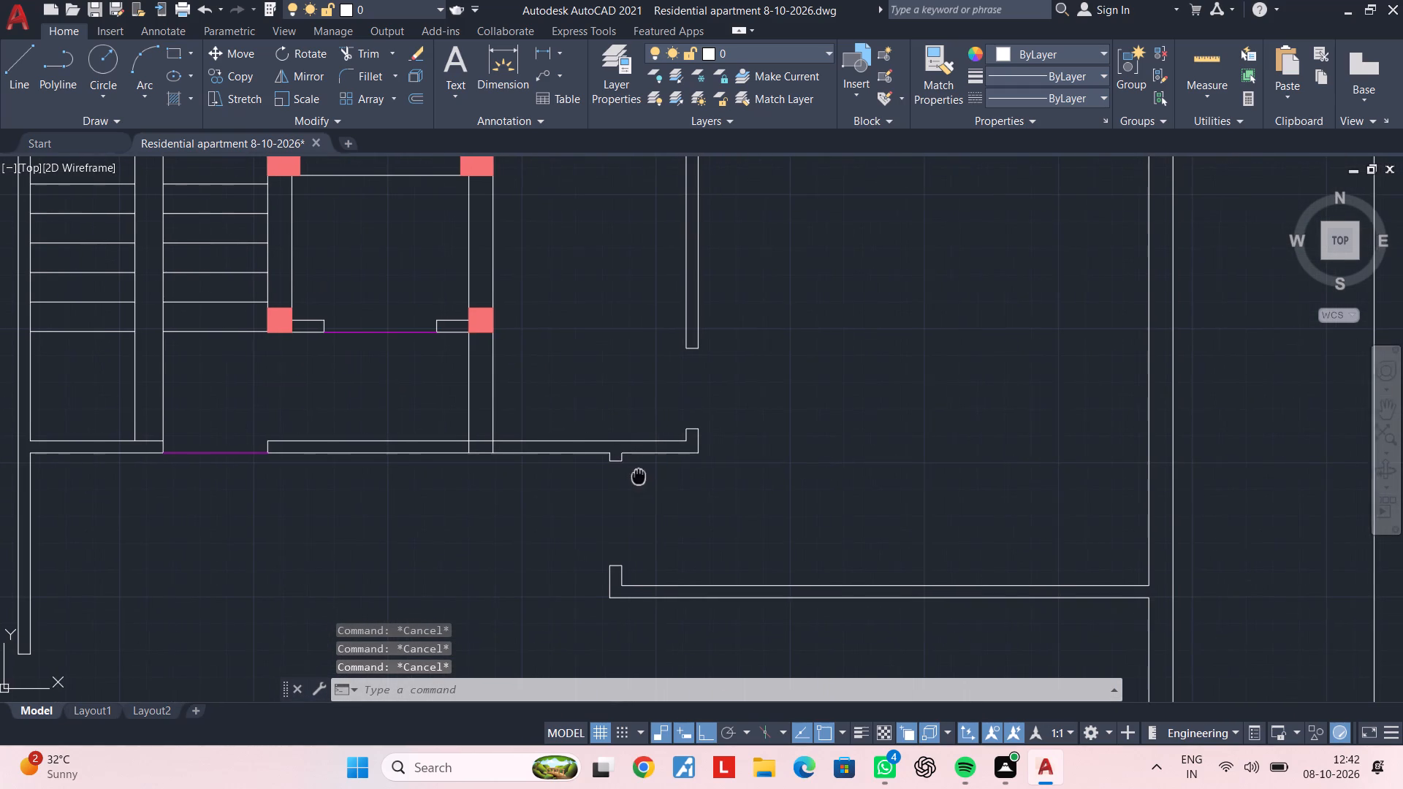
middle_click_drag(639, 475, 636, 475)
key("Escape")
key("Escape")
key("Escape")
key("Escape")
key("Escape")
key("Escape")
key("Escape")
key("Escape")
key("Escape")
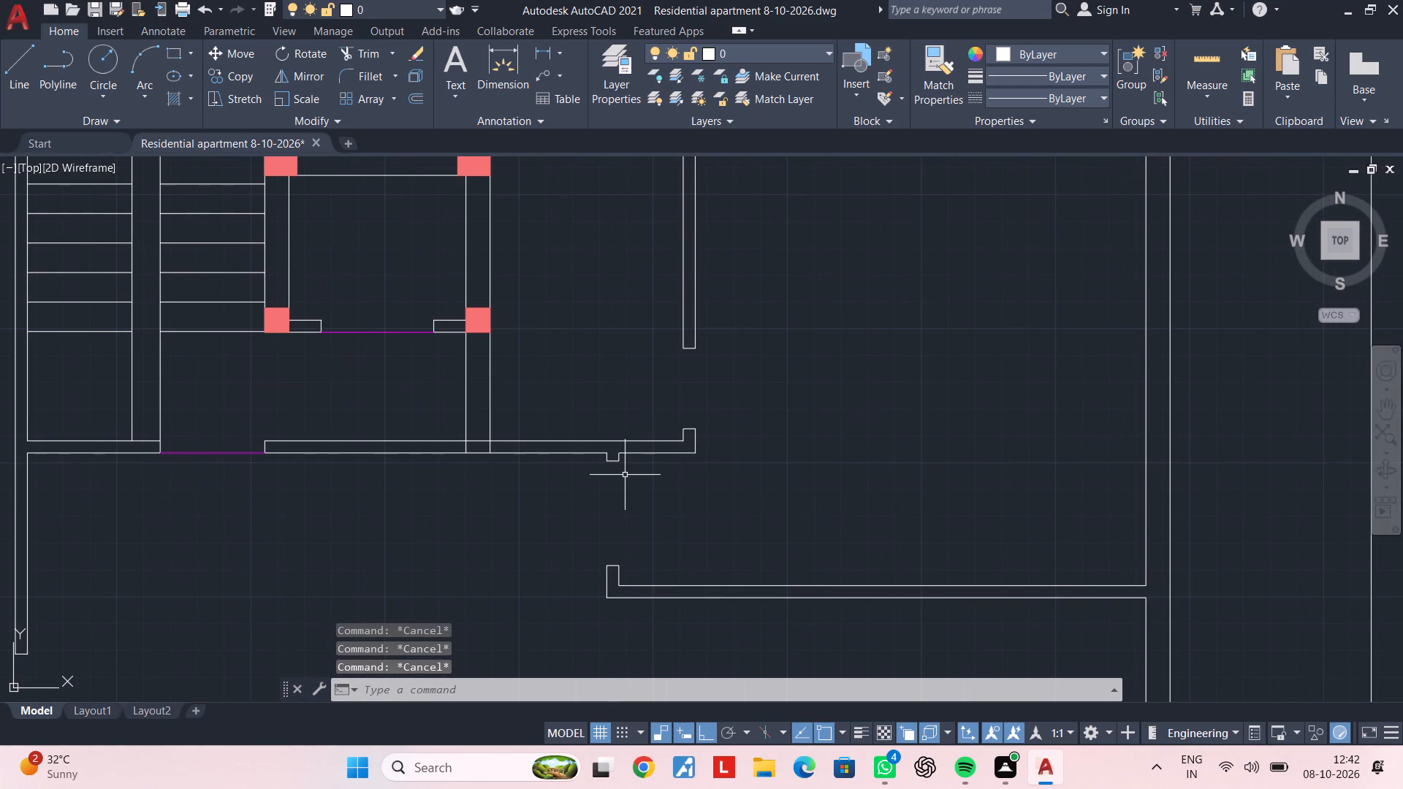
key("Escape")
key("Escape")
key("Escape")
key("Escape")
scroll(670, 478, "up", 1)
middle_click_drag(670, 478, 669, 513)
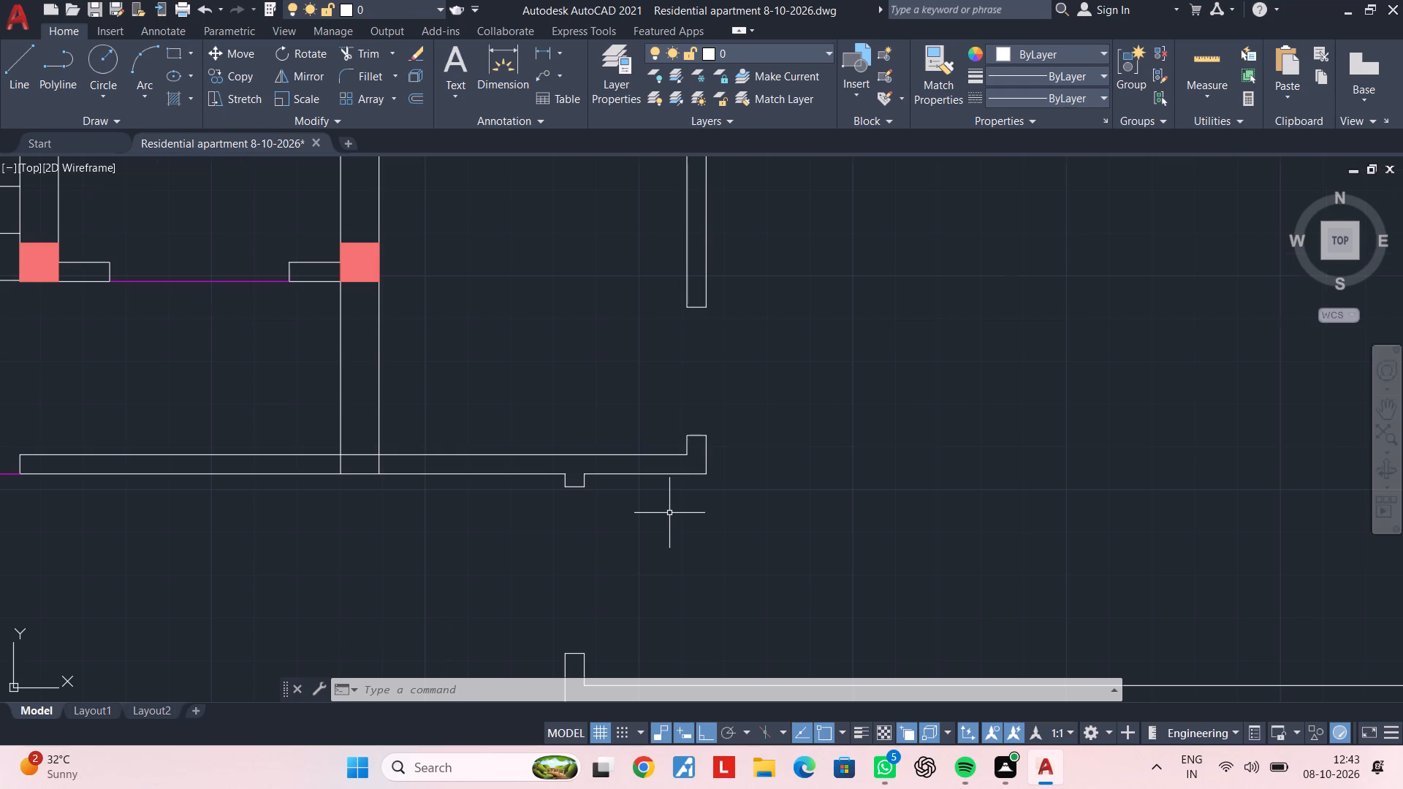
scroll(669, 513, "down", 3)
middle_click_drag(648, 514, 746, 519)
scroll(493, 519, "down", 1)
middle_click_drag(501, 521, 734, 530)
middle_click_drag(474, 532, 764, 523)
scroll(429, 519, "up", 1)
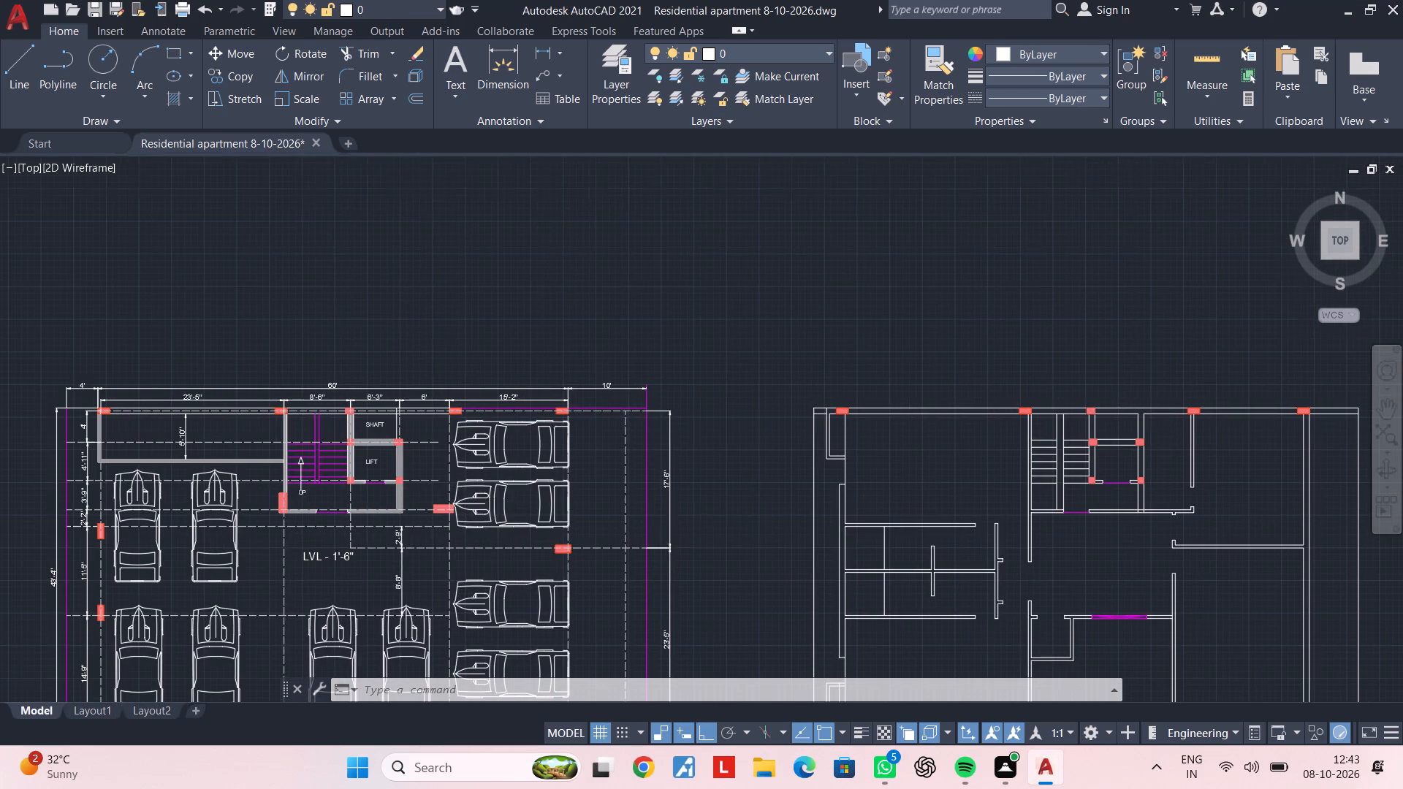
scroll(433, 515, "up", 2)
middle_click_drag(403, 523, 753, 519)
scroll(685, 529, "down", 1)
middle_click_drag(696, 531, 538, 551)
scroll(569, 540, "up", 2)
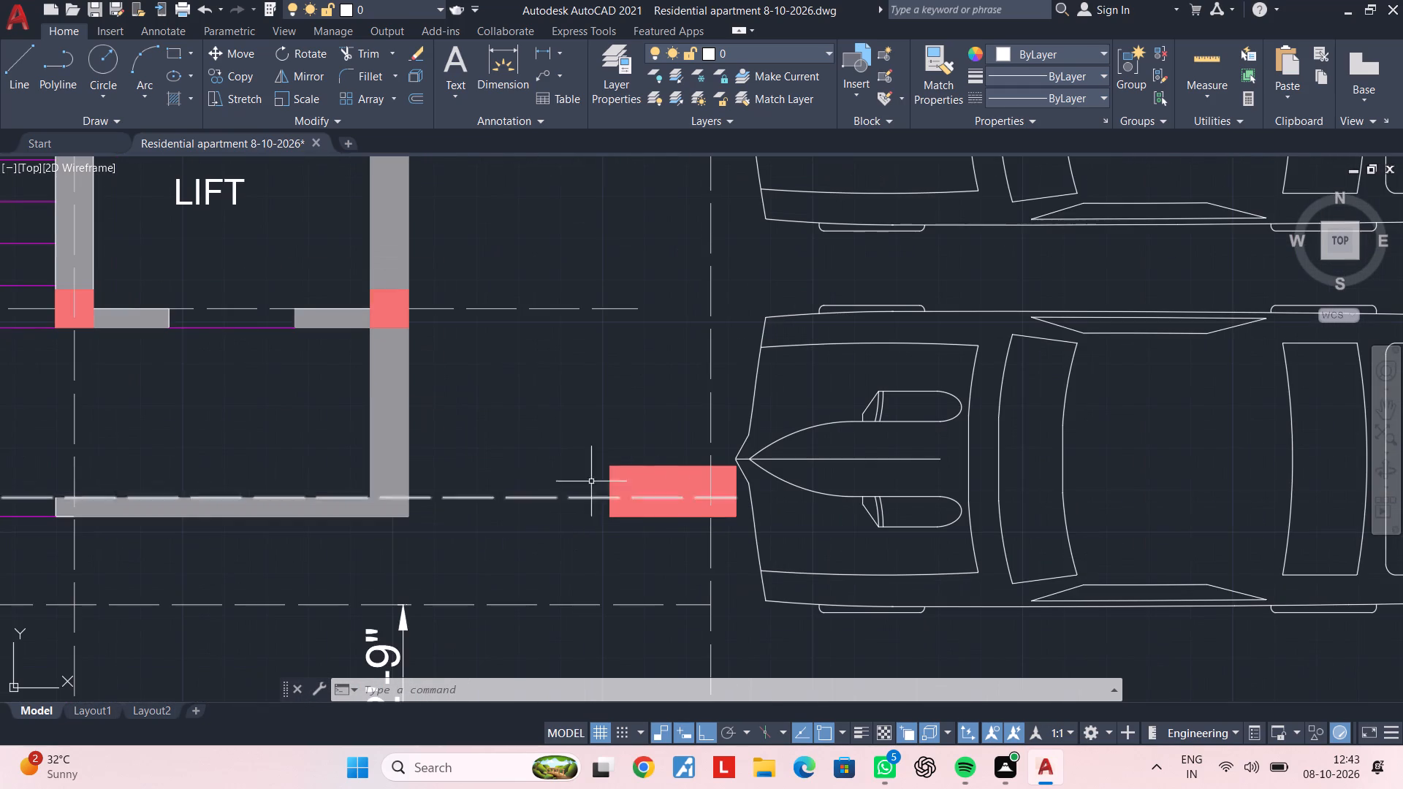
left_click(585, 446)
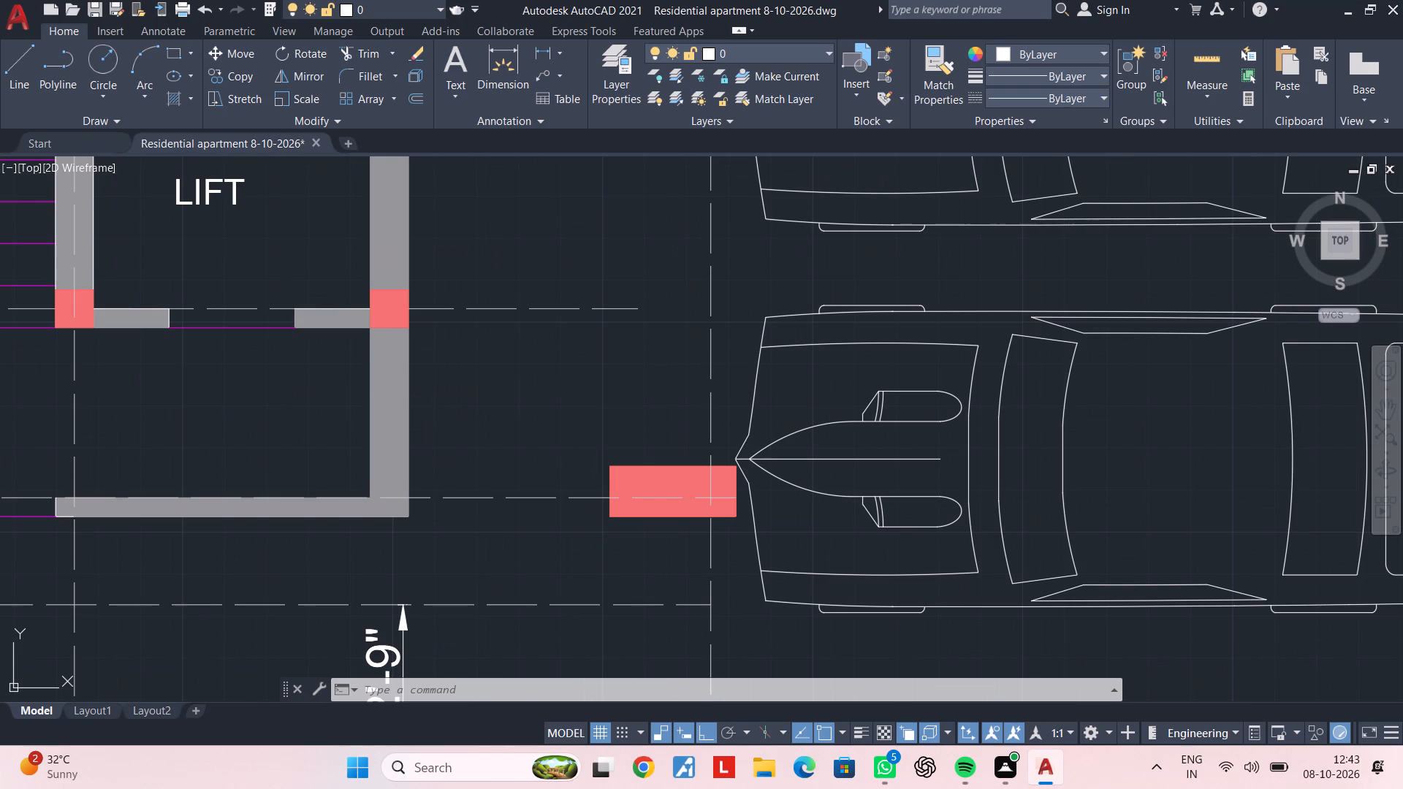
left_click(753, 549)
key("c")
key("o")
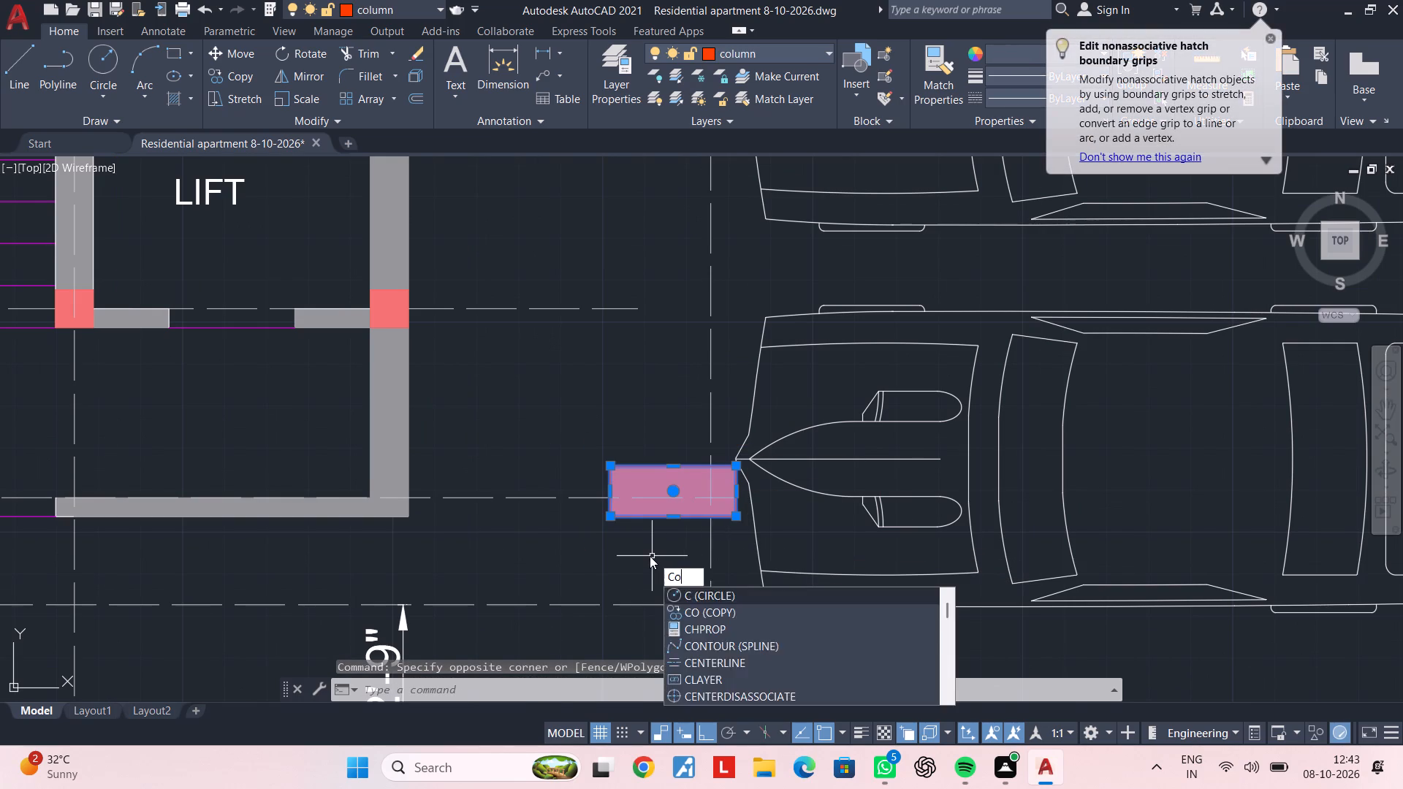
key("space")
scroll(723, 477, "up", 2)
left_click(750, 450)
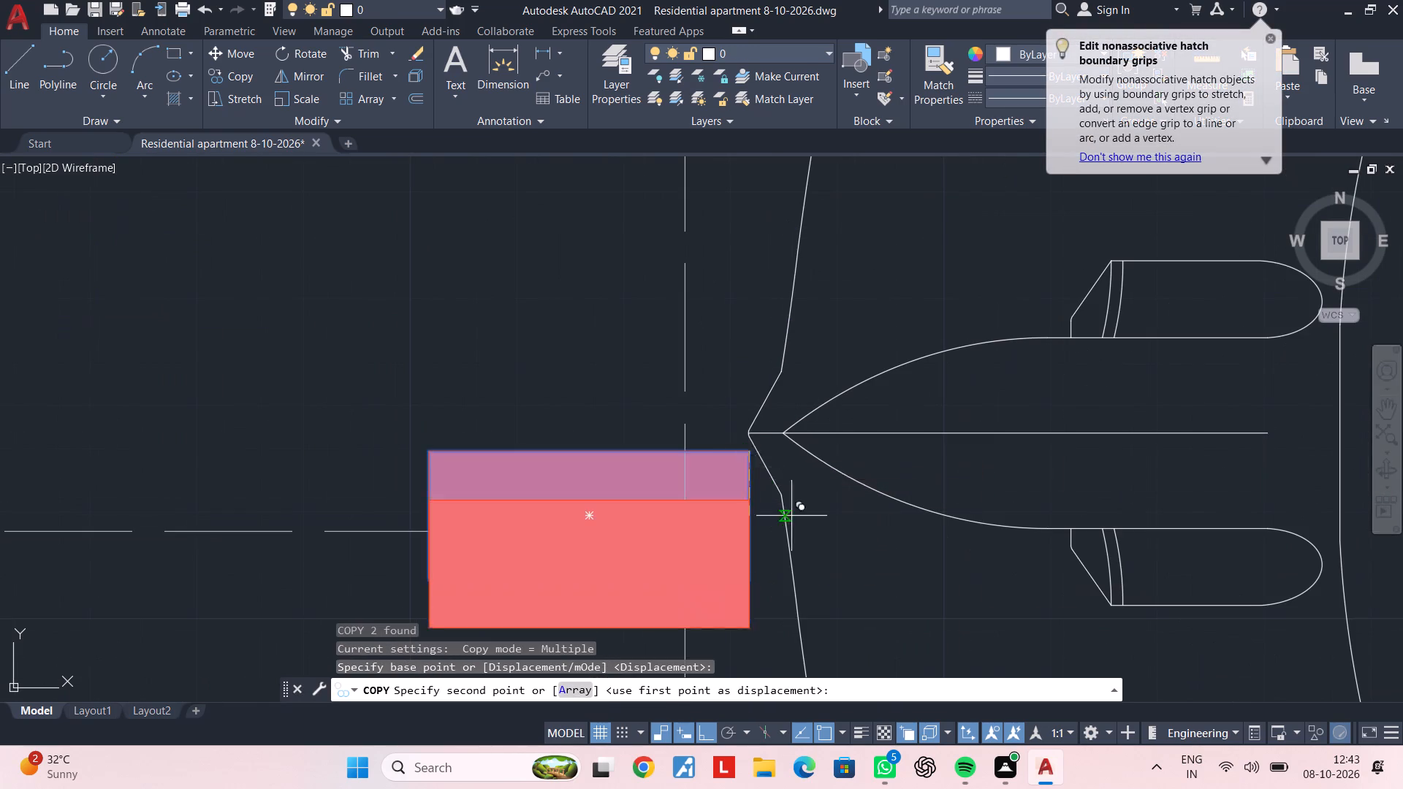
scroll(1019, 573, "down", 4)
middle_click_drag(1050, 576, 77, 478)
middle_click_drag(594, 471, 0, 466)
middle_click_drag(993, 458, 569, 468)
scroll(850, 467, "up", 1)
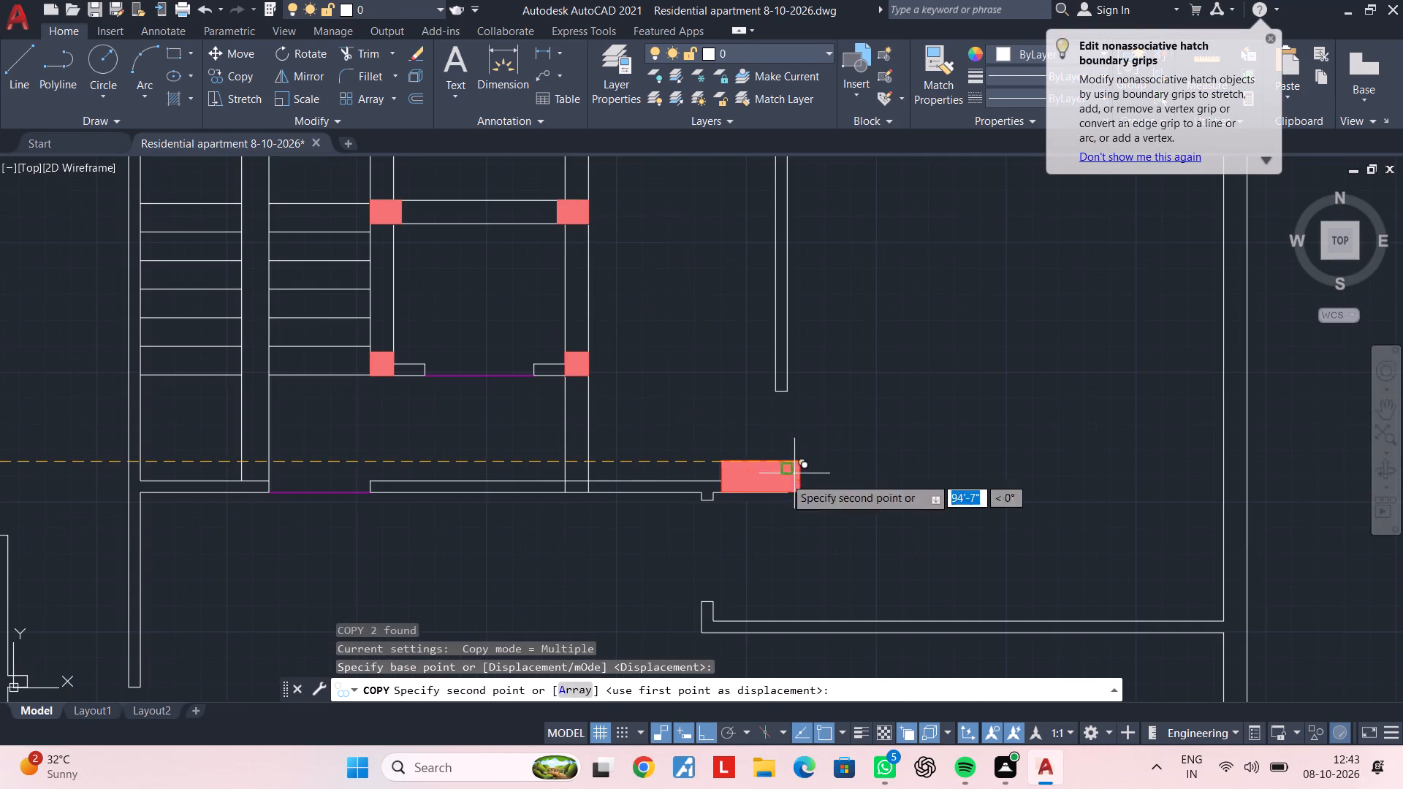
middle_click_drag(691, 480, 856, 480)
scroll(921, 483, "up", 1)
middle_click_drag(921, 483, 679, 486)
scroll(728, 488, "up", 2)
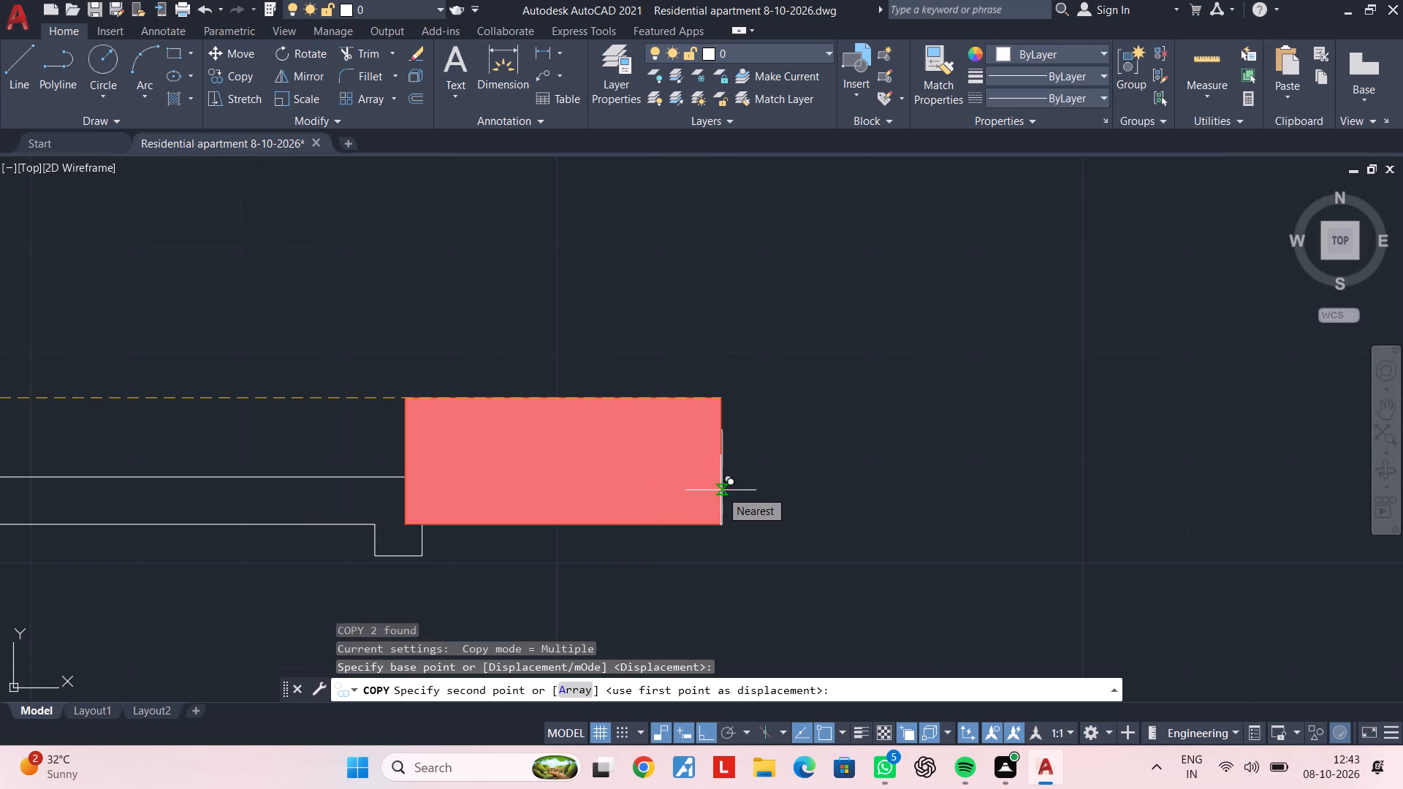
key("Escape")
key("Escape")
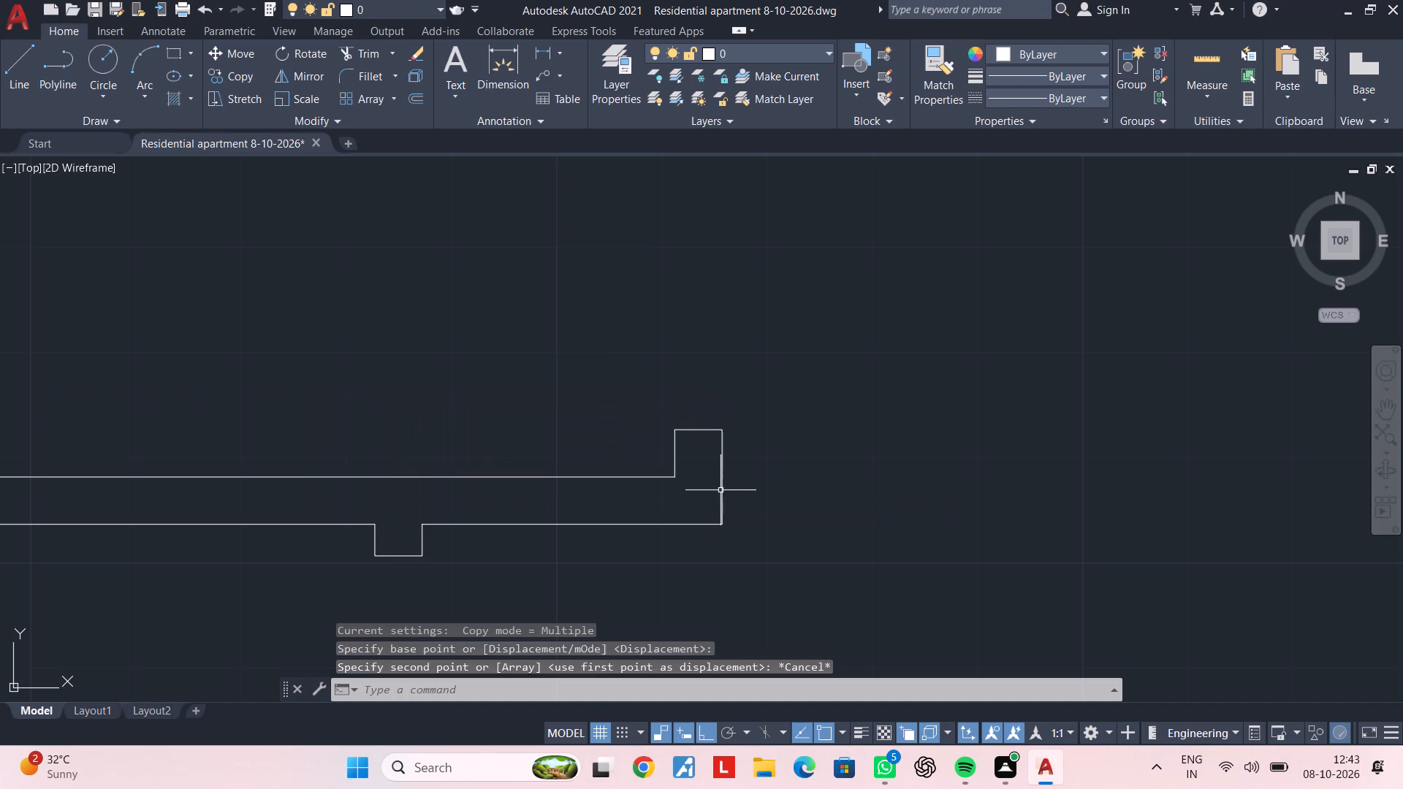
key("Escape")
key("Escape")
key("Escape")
Measure the overall height of the short wall return's outer edge, below the door opening east of the lift, with a linear dimension.
left_click(536, 50)
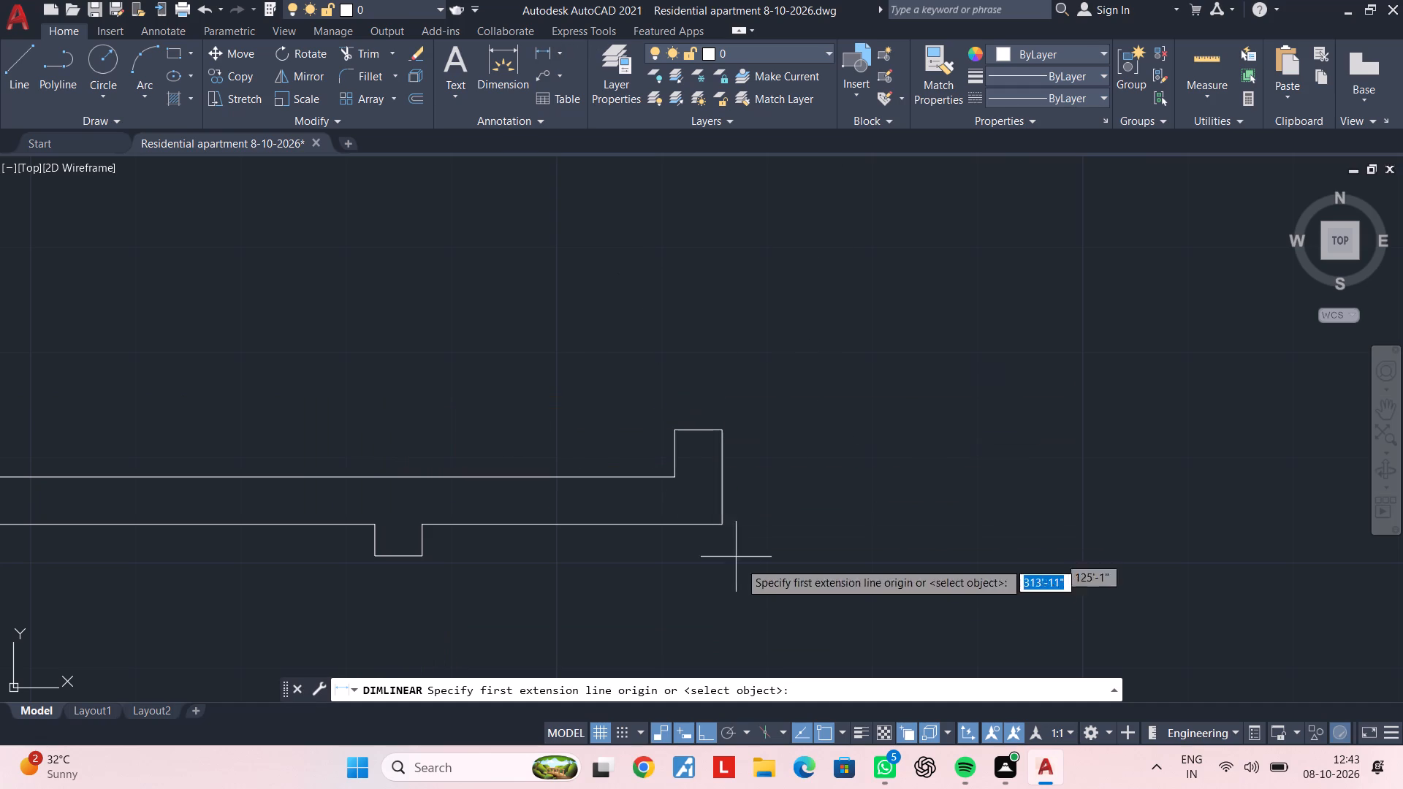
left_click(722, 430)
left_click(723, 525)
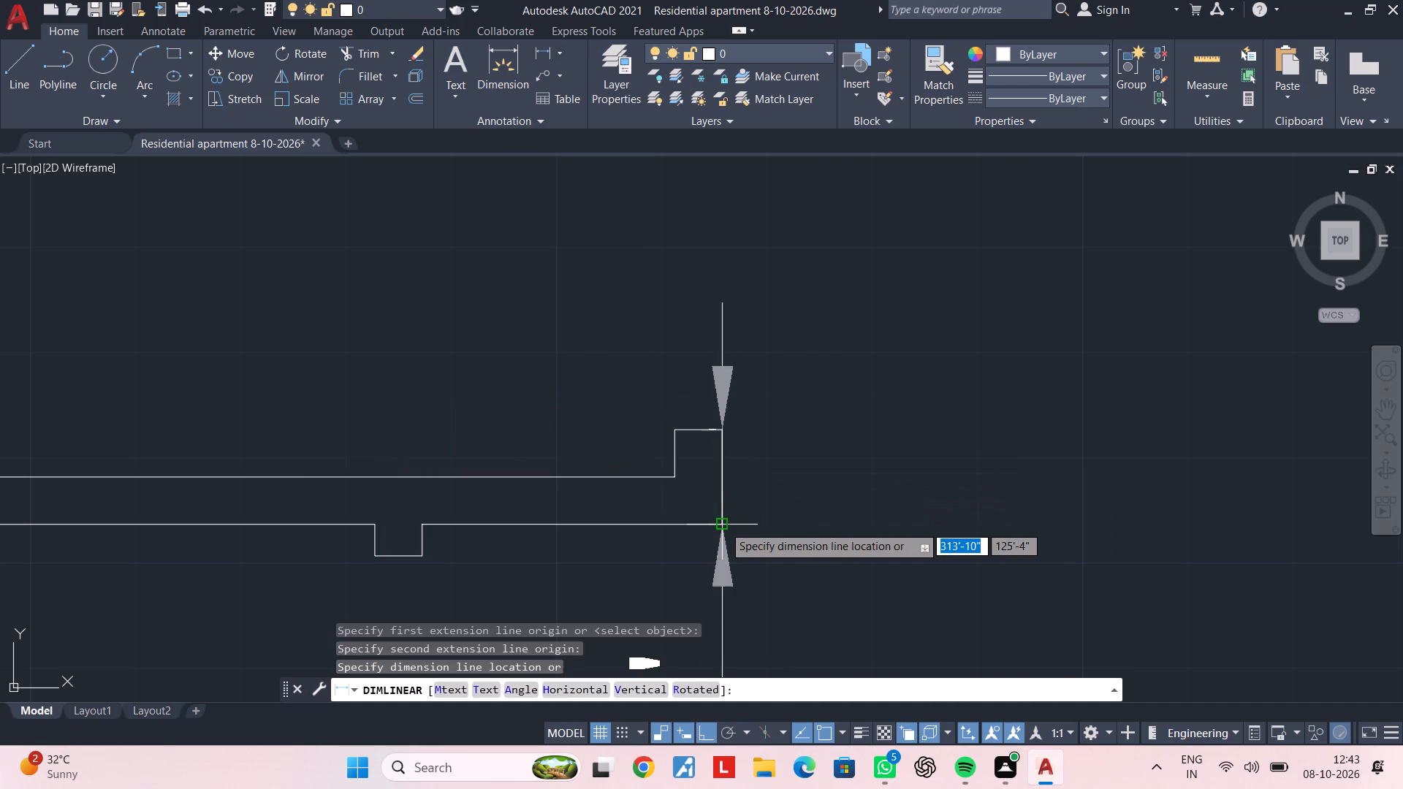
scroll(722, 487, "down", 2)
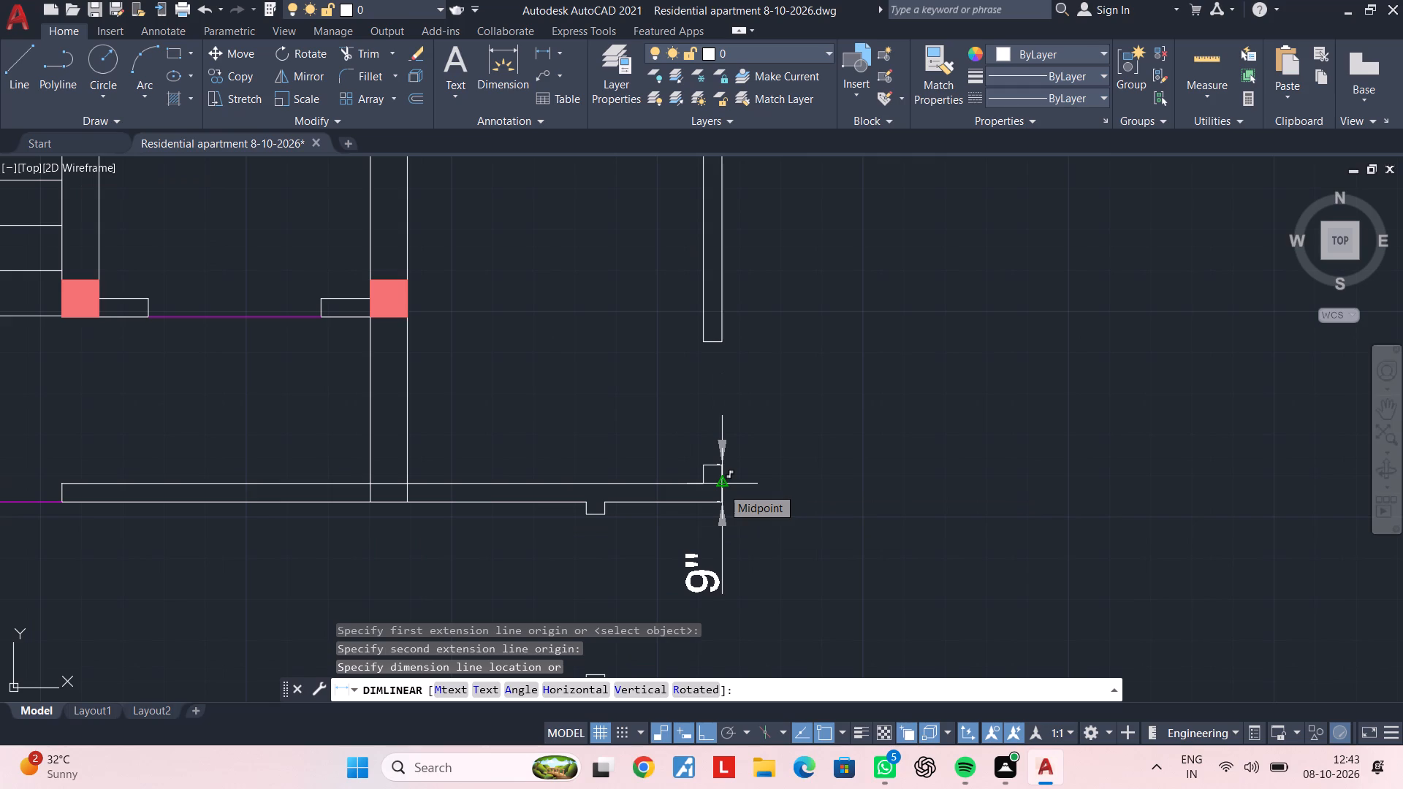
key("Escape")
key("Escape")
middle_click_drag(710, 476, 635, 460)
scroll(626, 466, "up", 1)
middle_click_drag(605, 470, 669, 467)
key("Escape")
key("Escape")
key("Escape")
key("Escape")
key("Escape")
Measure the thickness of the horizontal wall just beside the short wall return with a linear dimension.
key("space")
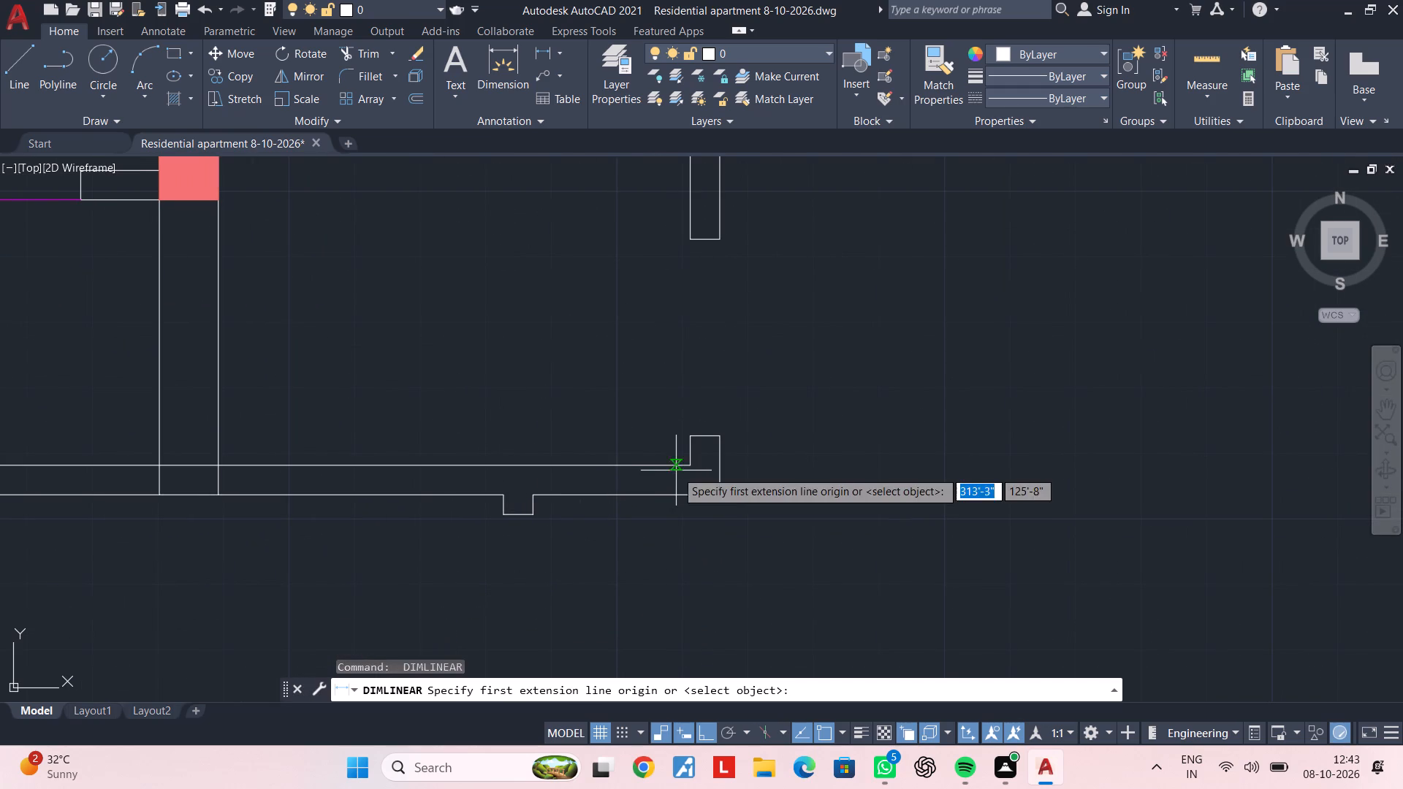
left_click(685, 468)
left_click(687, 499)
key("Escape")
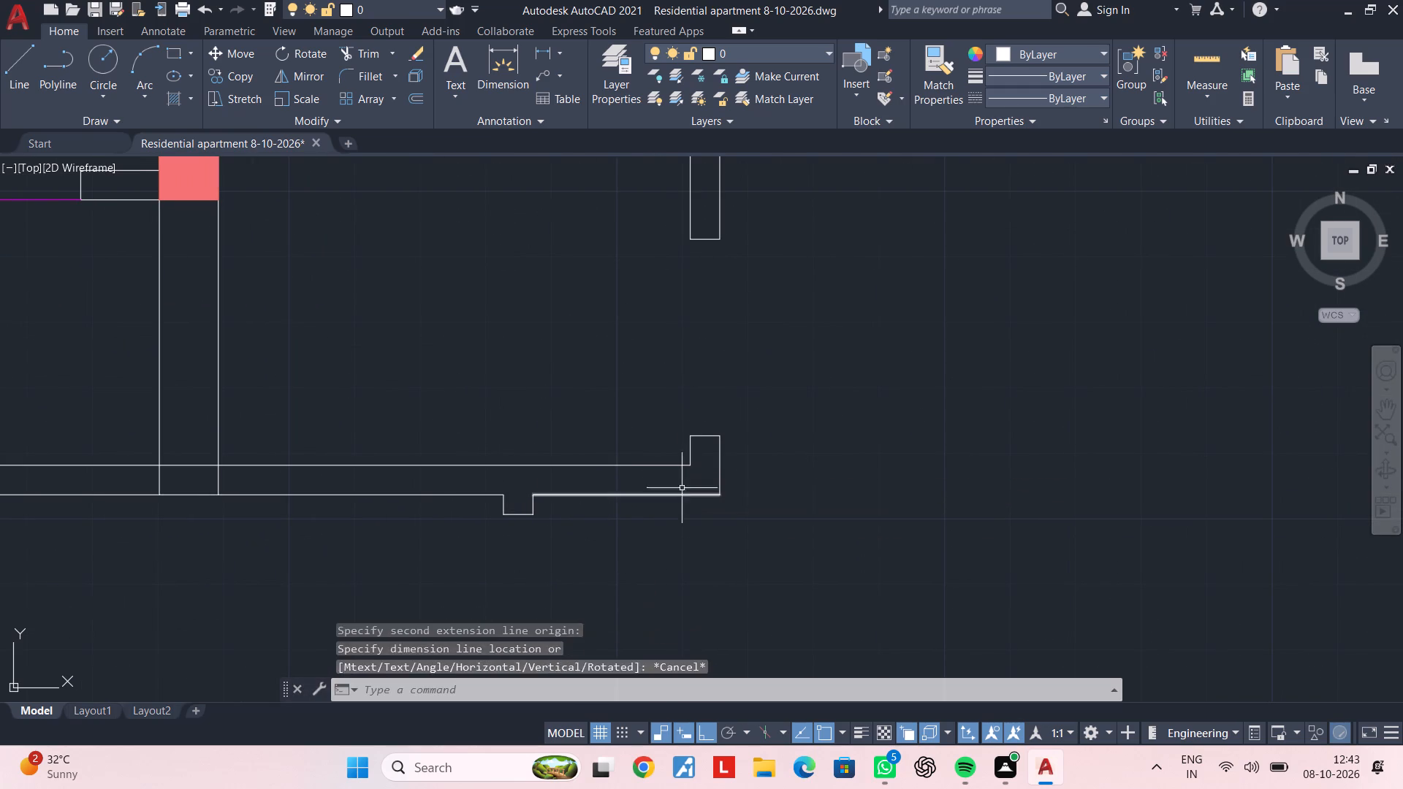
key("Escape")
key("Escape")
Draw a 2'-5" by 9" rectangle from the wall return's upper inner corner to the notch's far corner on the wall's lower face.
type("rec")
key("space")
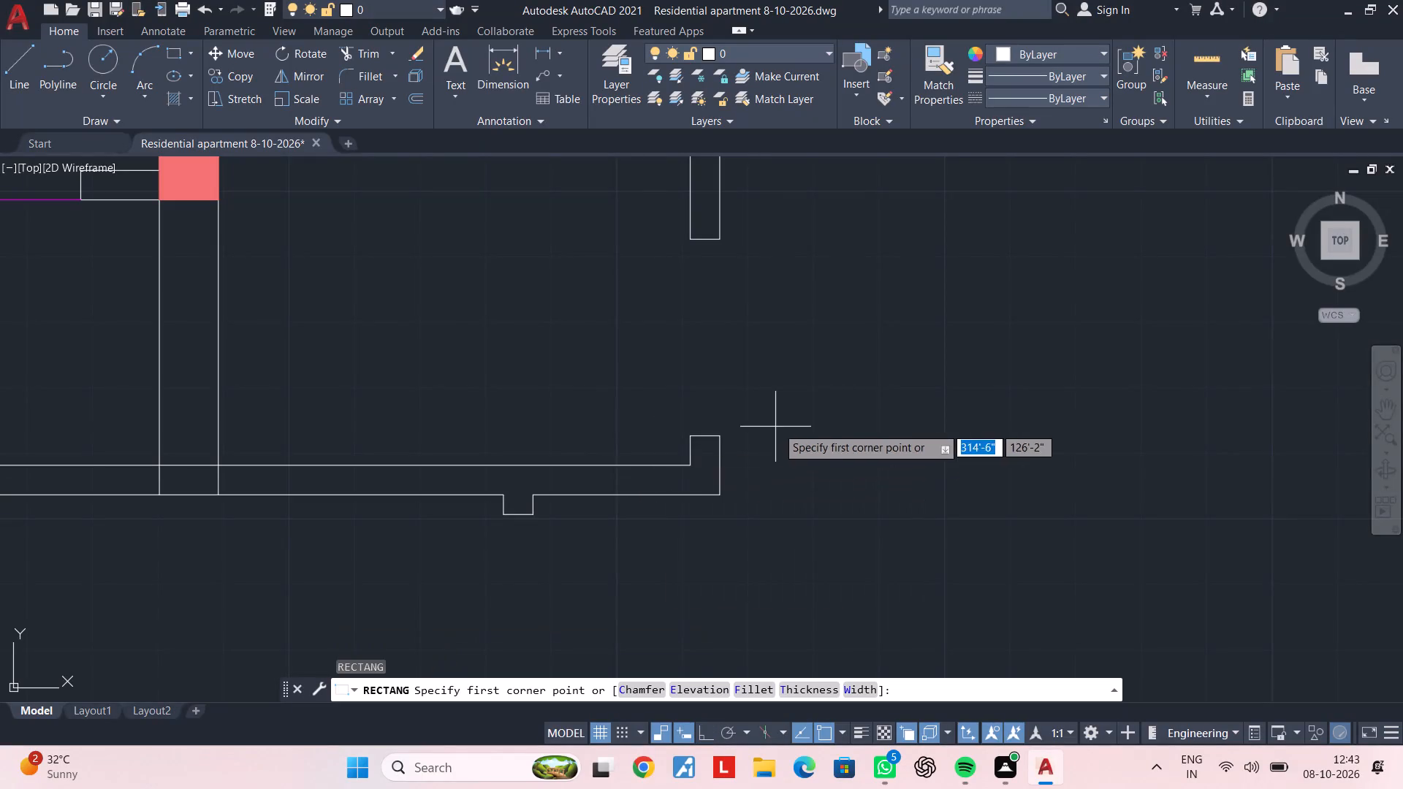
scroll(699, 439, "up", 1)
left_click(685, 438)
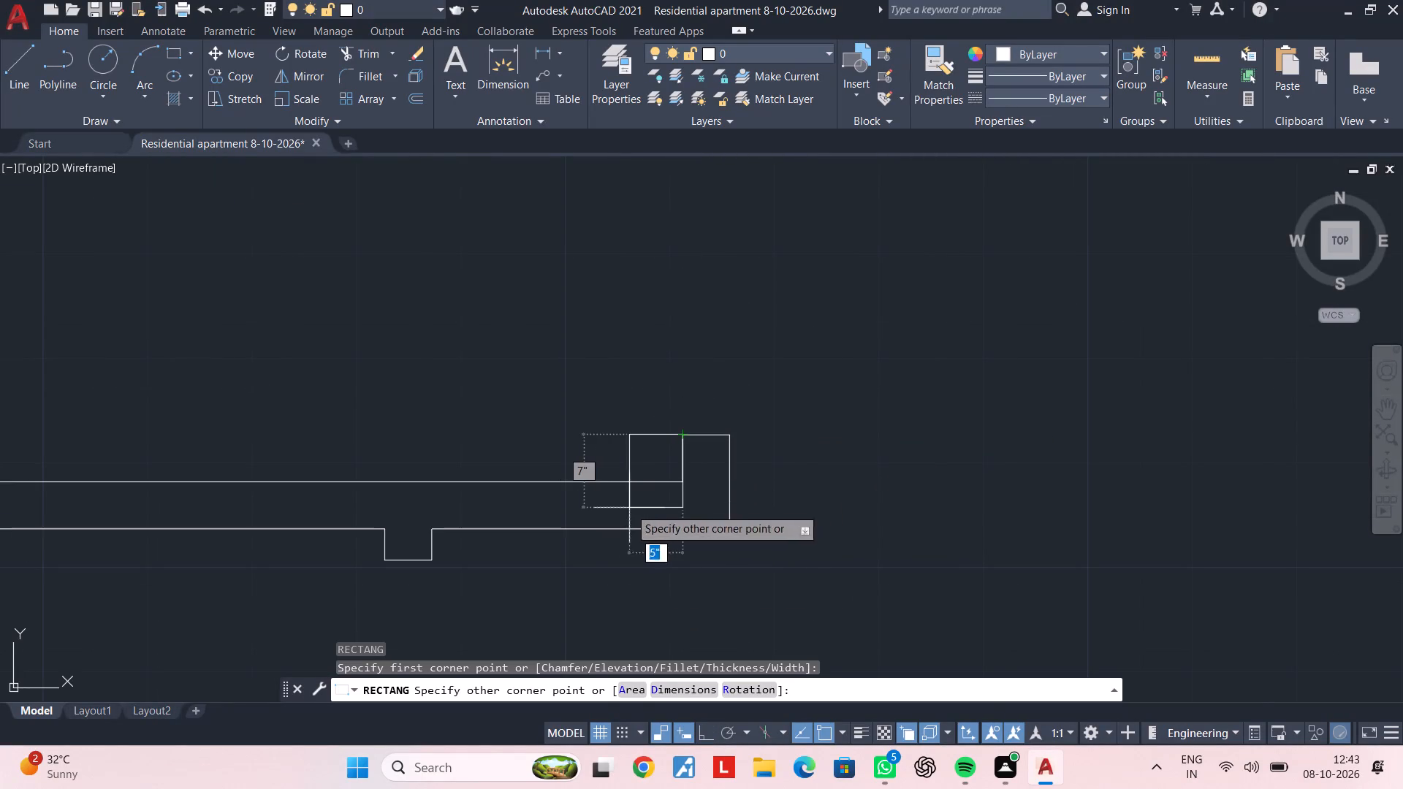
middle_click_drag(564, 508, 647, 501)
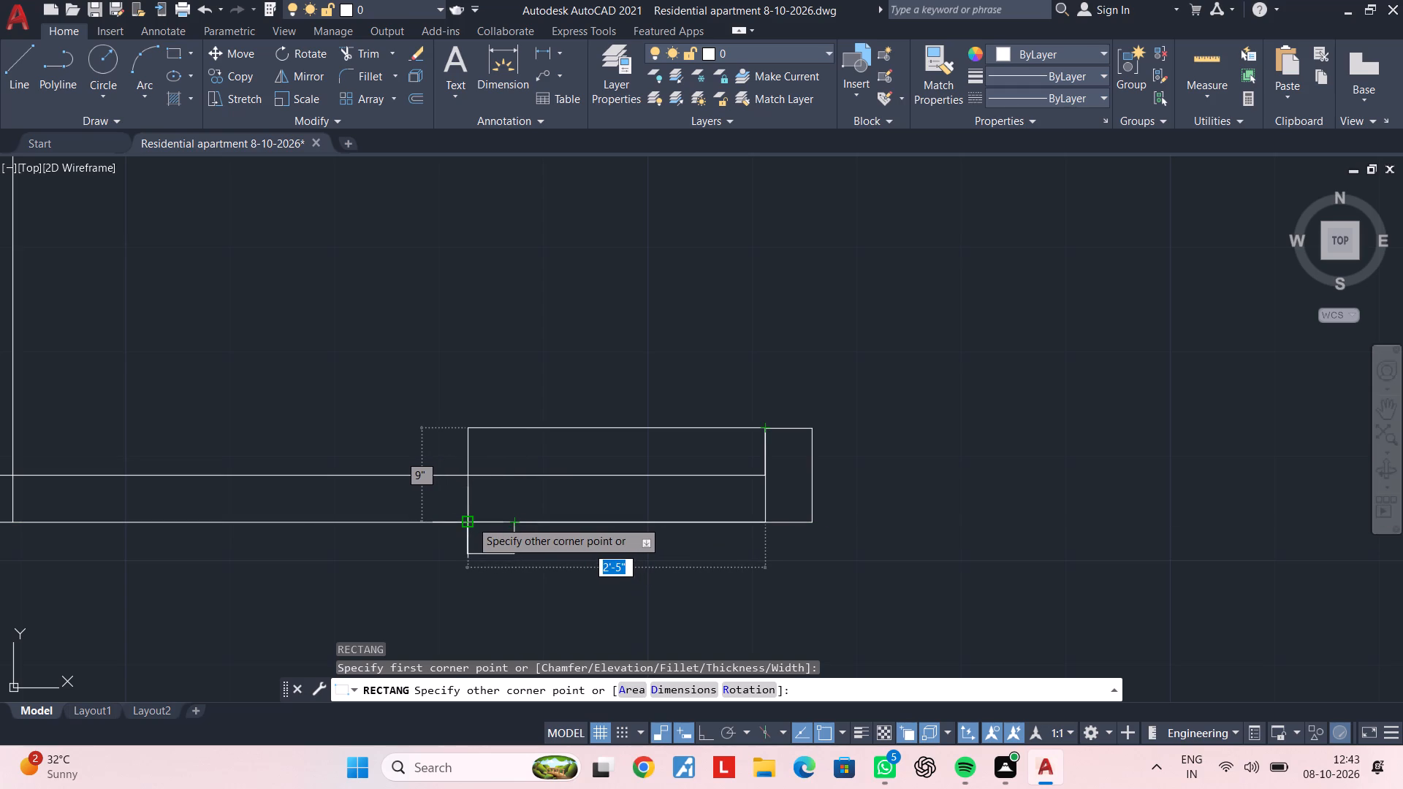
left_click(471, 520)
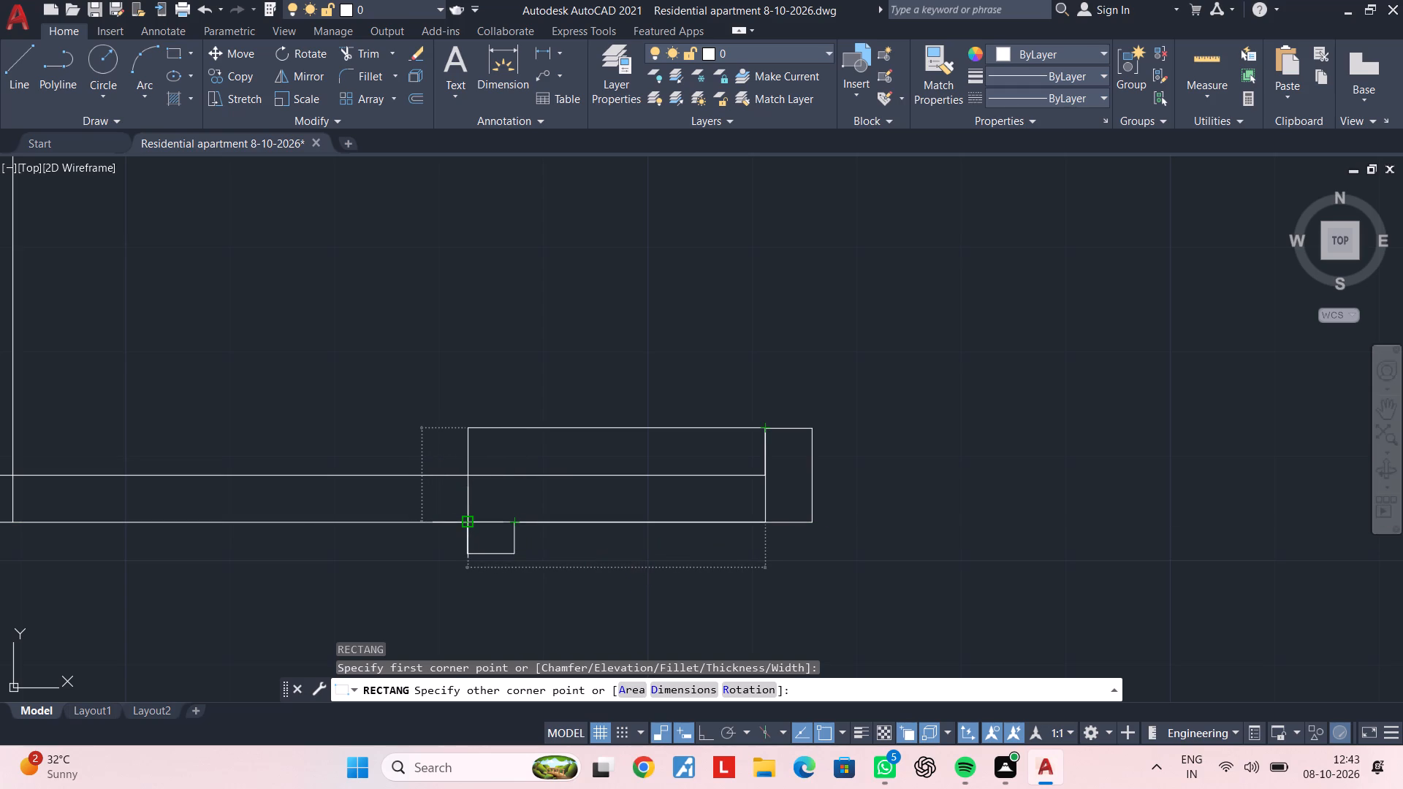
key("Escape")
key("Escape")
key("Escape")
key("Escape")
key("Escape")
key("Escape")
middle_click_drag(659, 484, 664, 465)
key("Escape")
key("Escape")
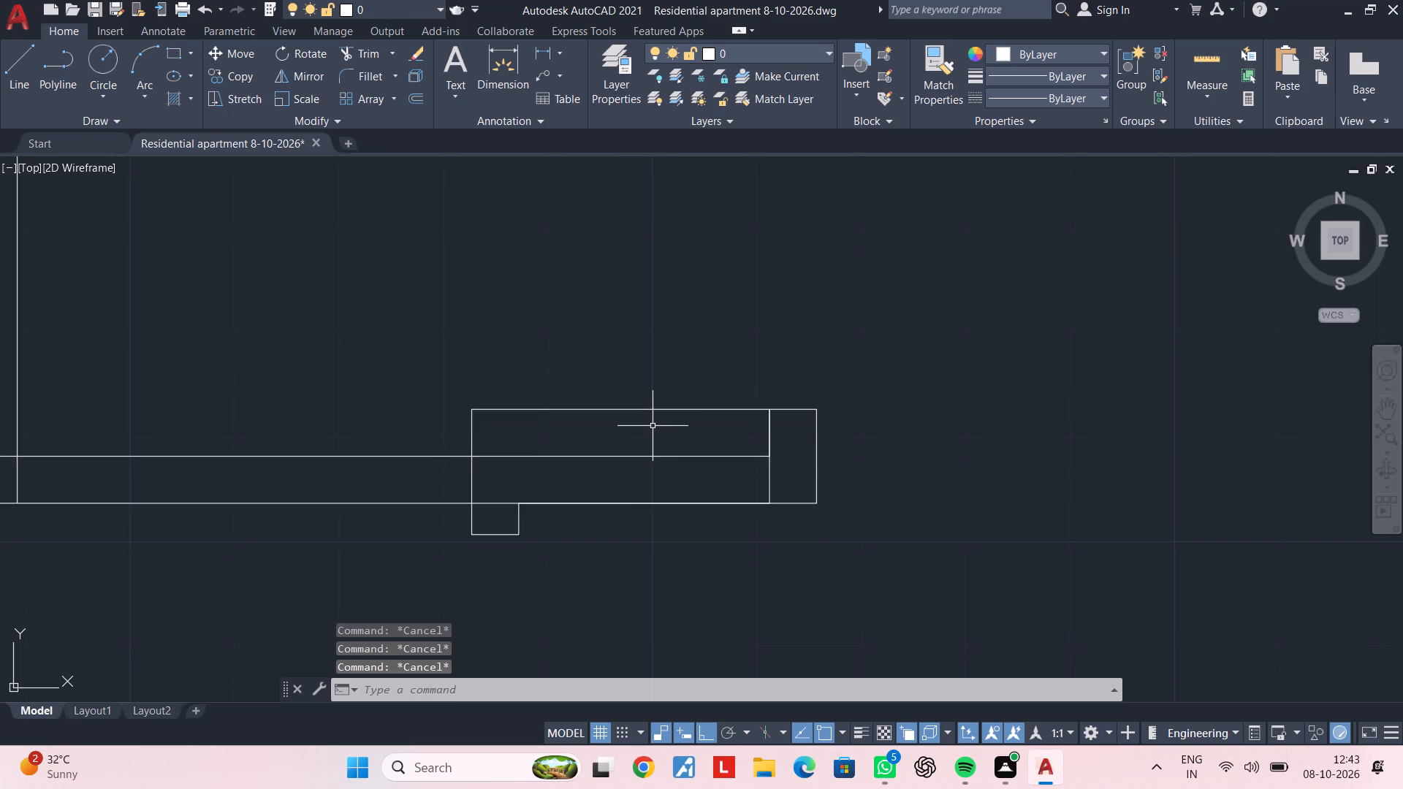
key("Escape")
key("Escape")
key("Escape")
key("Escape")
middle_click_drag(638, 428, 585, 437)
key("Escape")
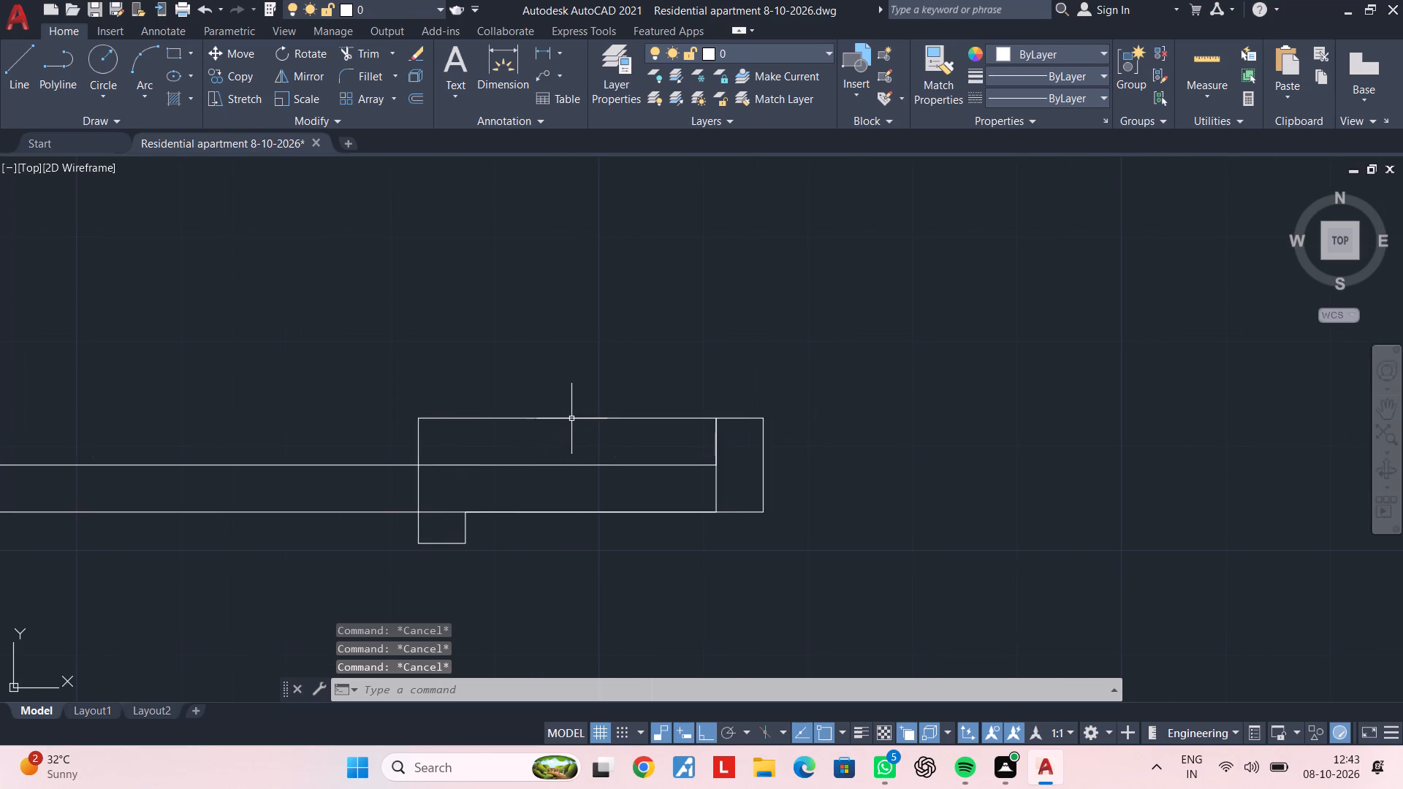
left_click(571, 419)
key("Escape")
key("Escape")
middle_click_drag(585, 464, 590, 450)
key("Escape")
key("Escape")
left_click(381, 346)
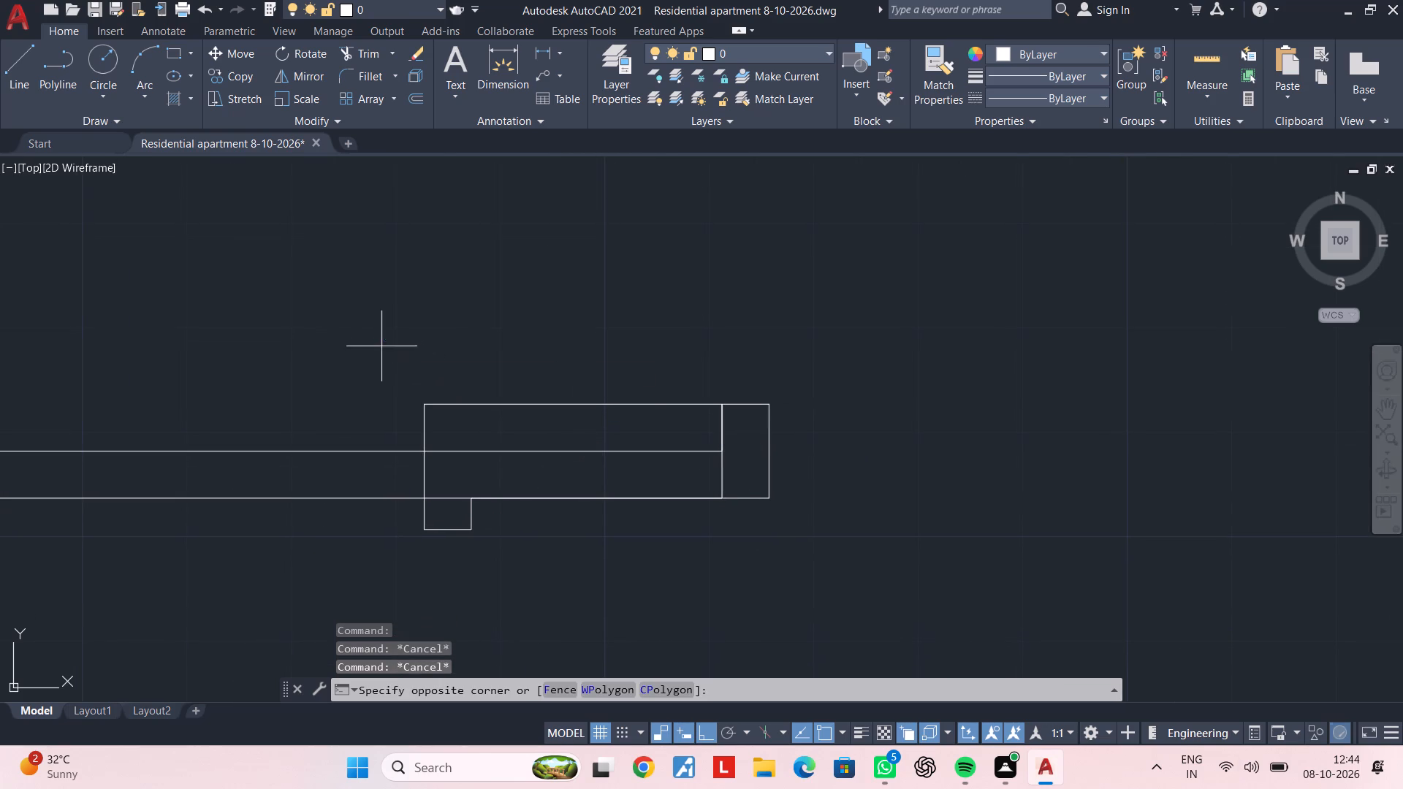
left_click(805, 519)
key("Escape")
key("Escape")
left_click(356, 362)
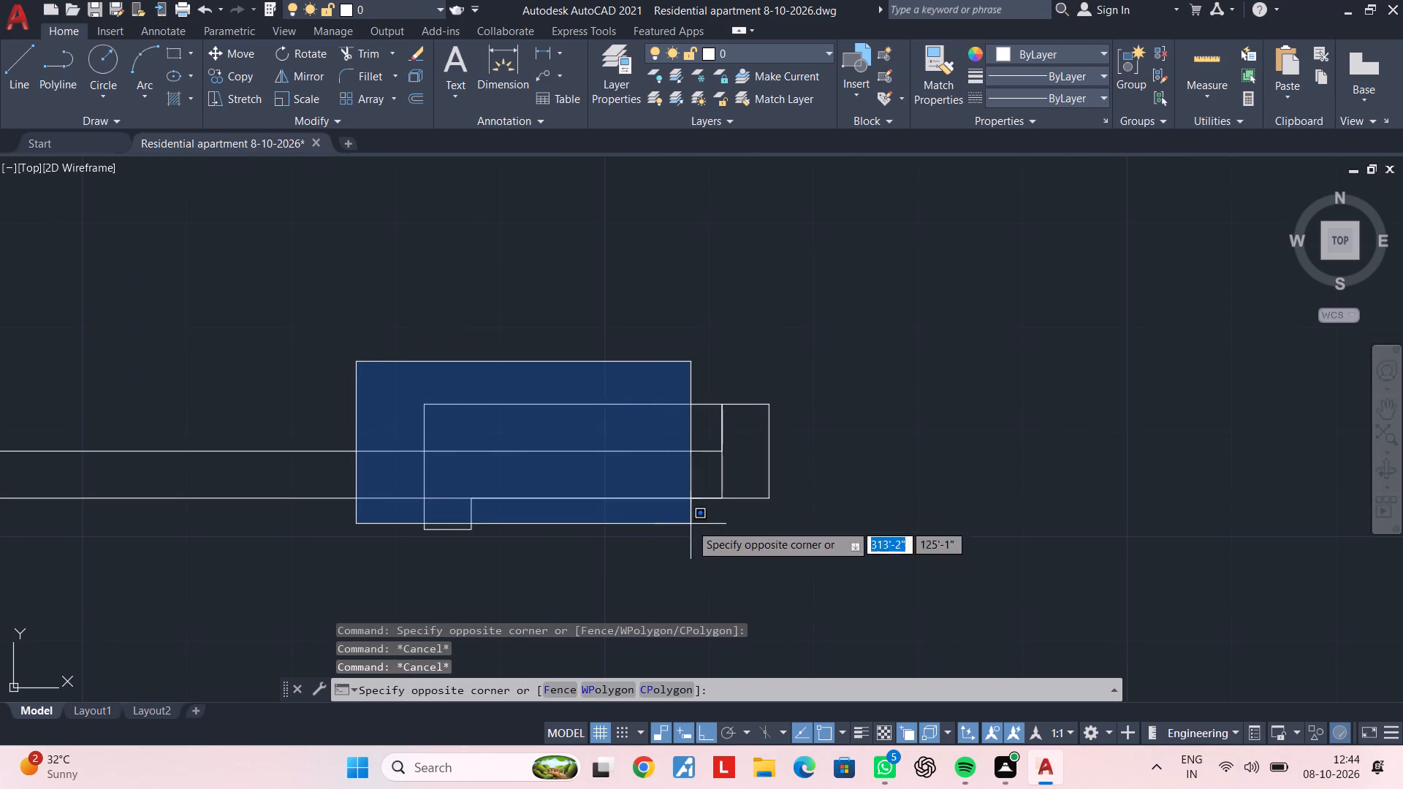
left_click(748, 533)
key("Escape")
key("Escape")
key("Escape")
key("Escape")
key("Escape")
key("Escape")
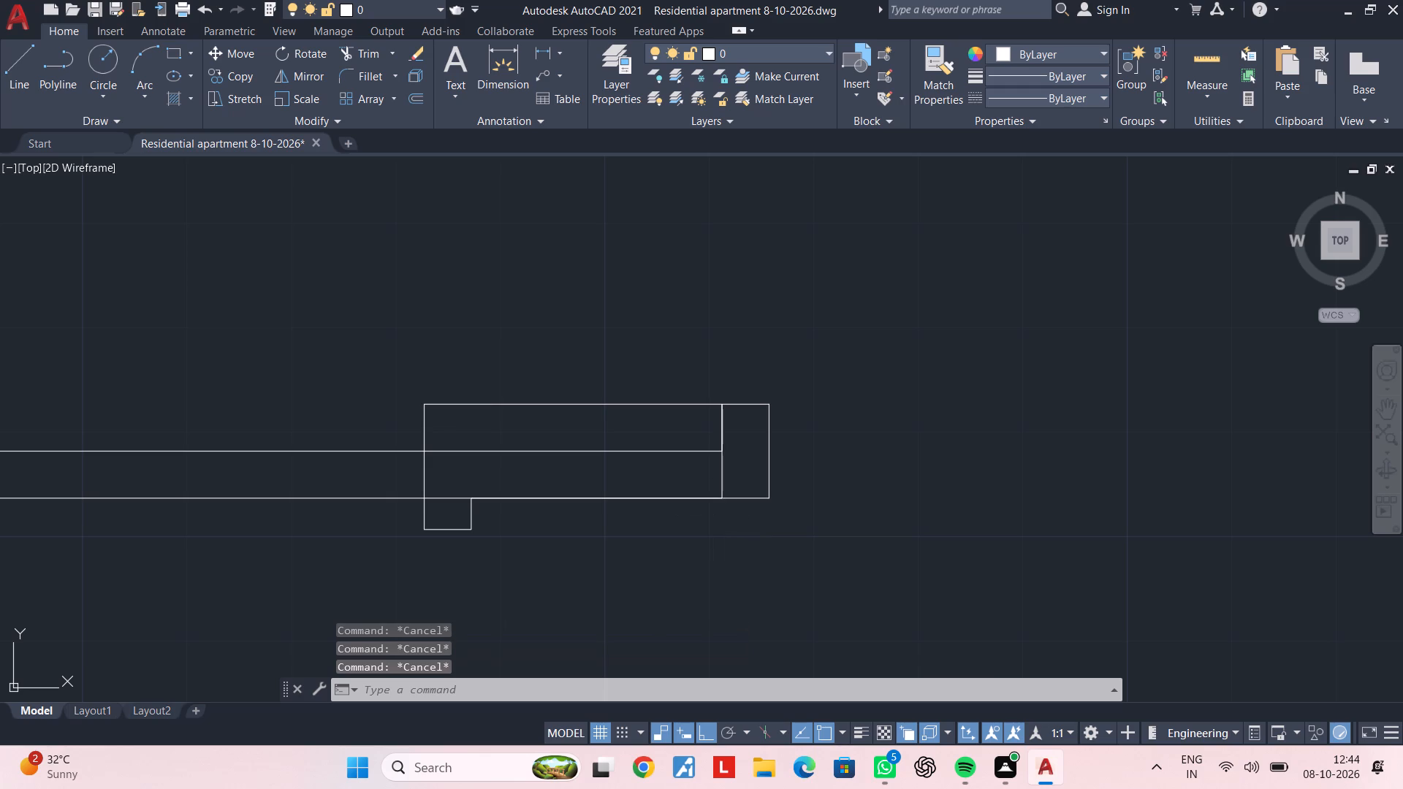
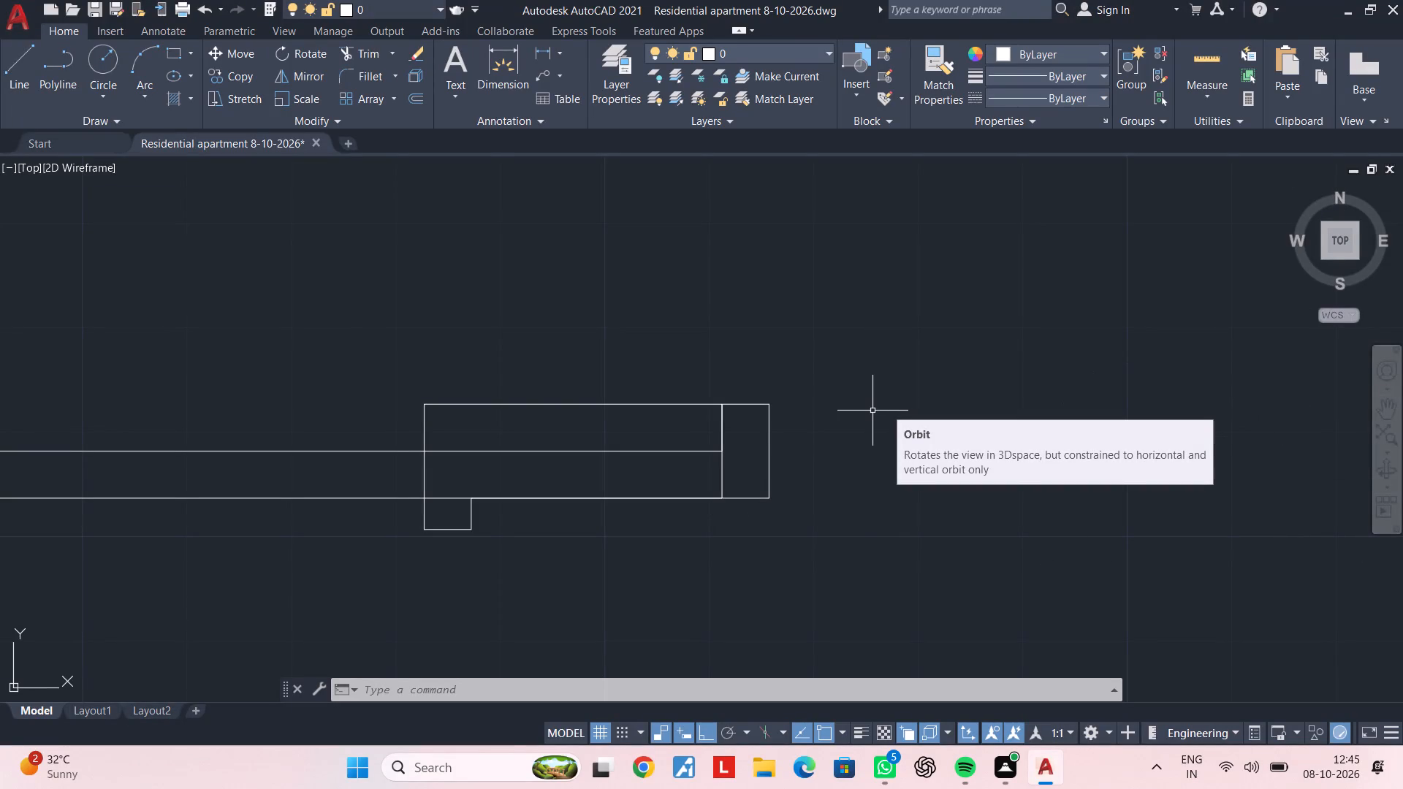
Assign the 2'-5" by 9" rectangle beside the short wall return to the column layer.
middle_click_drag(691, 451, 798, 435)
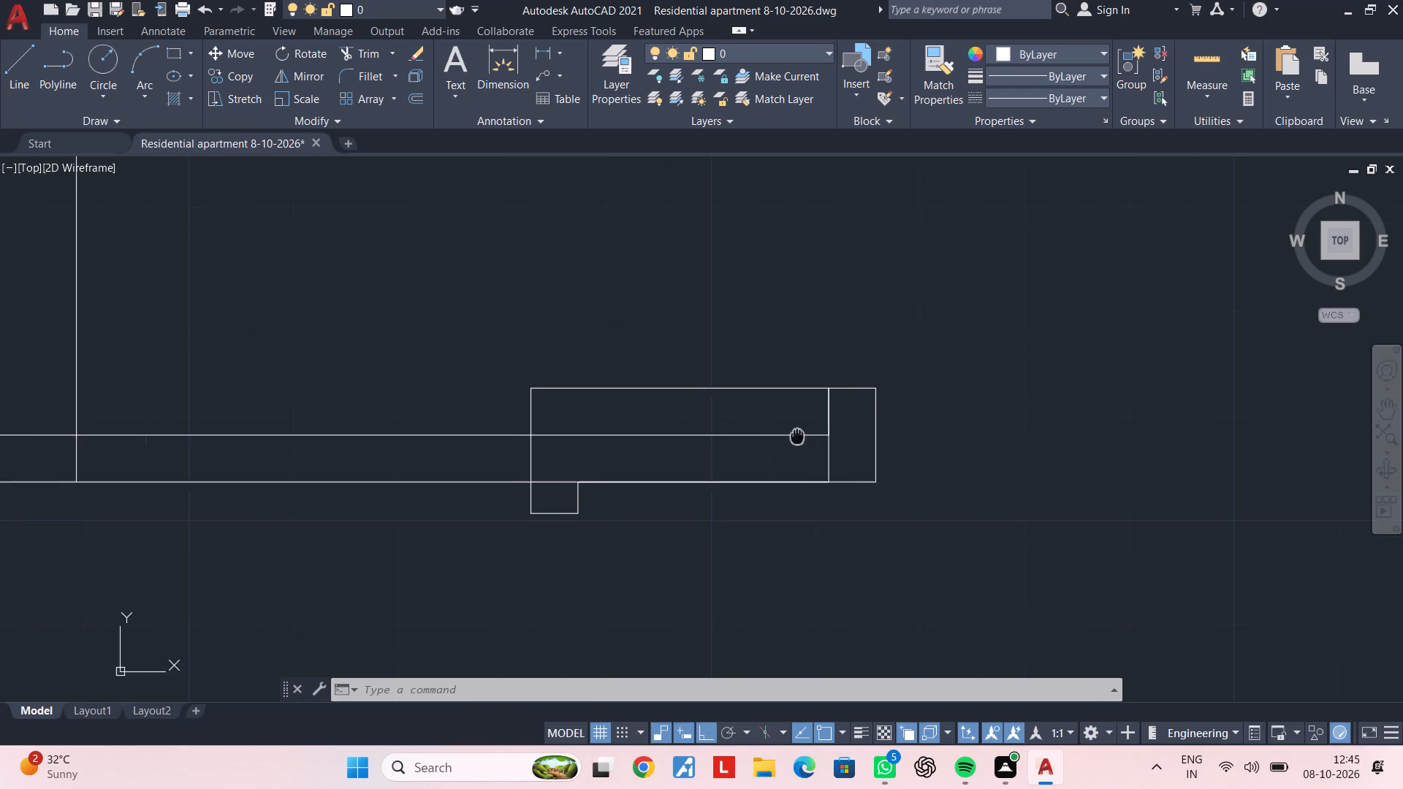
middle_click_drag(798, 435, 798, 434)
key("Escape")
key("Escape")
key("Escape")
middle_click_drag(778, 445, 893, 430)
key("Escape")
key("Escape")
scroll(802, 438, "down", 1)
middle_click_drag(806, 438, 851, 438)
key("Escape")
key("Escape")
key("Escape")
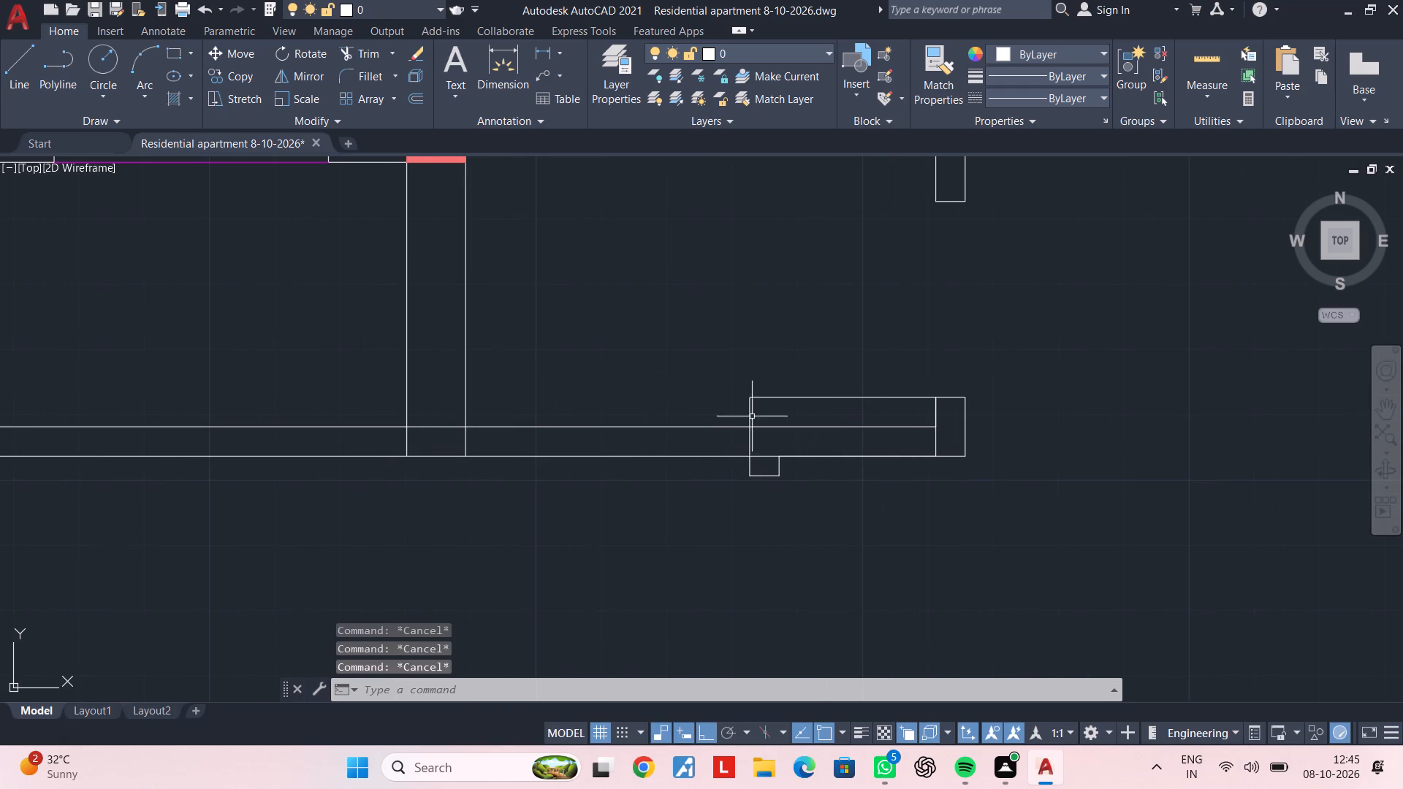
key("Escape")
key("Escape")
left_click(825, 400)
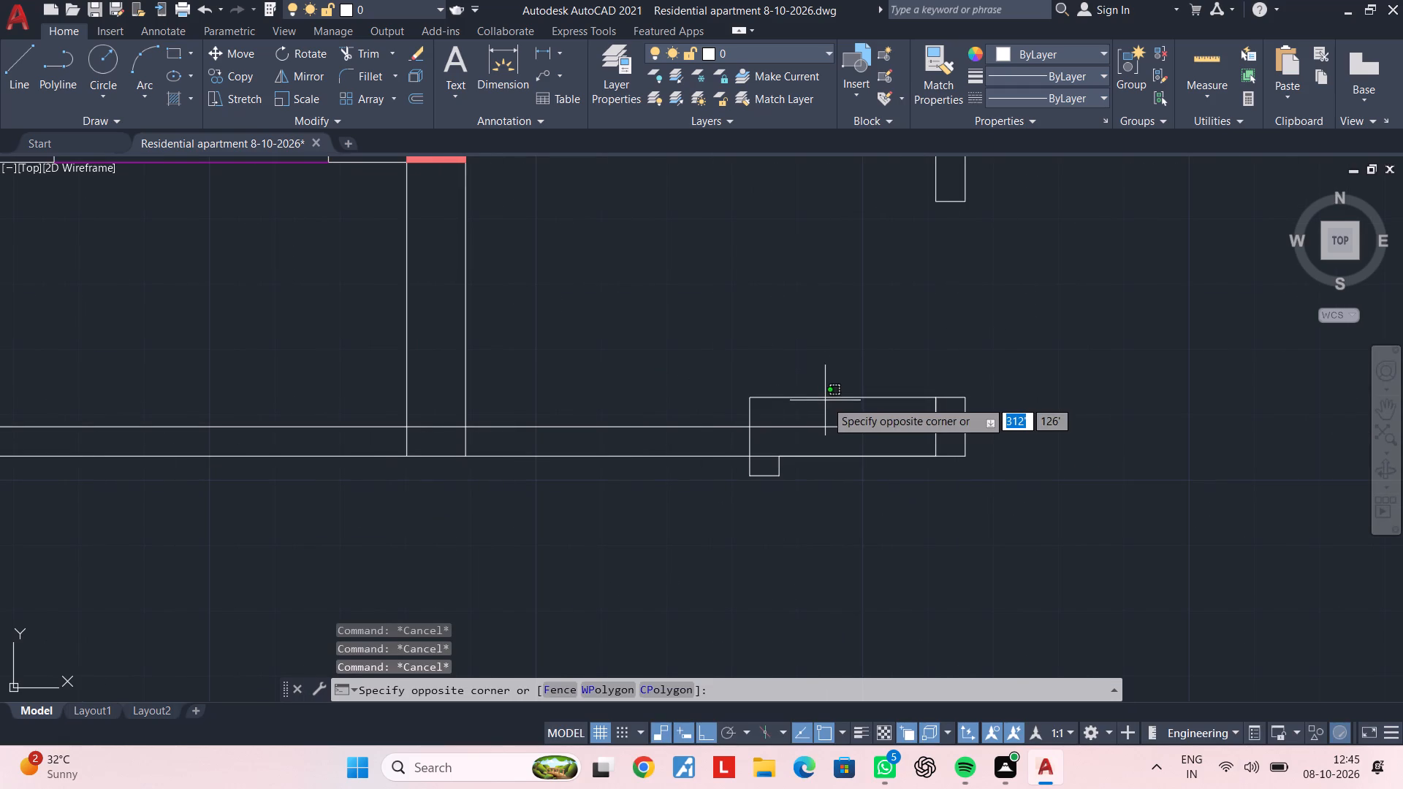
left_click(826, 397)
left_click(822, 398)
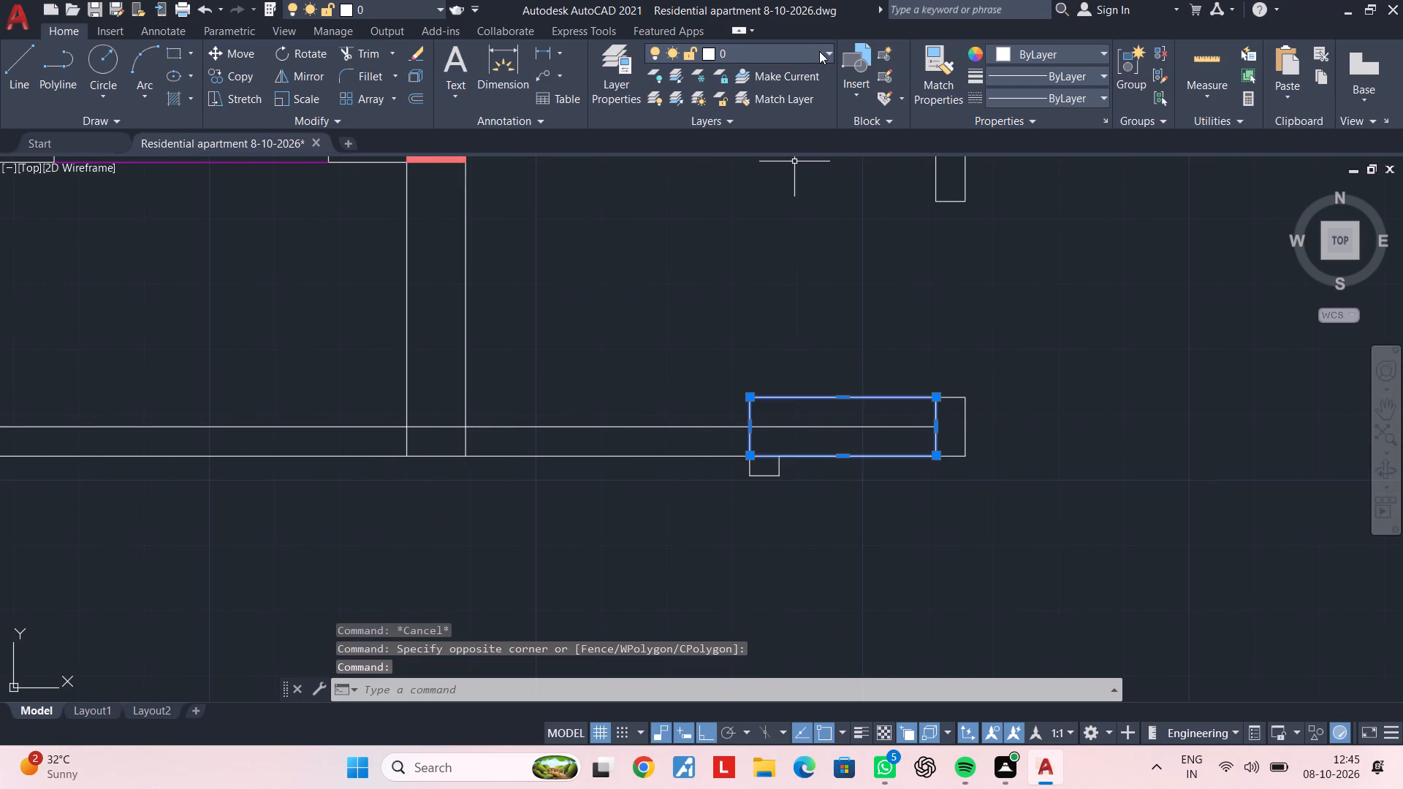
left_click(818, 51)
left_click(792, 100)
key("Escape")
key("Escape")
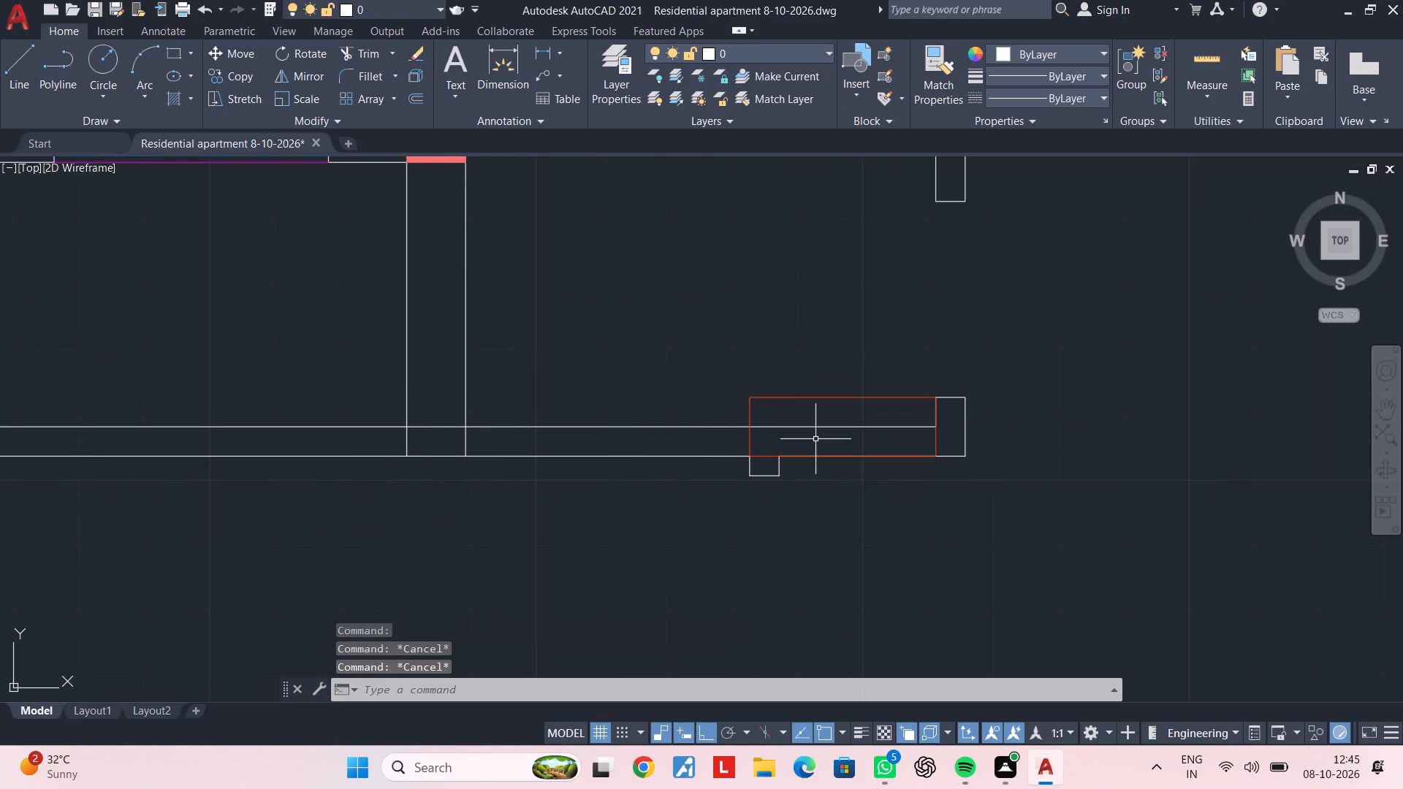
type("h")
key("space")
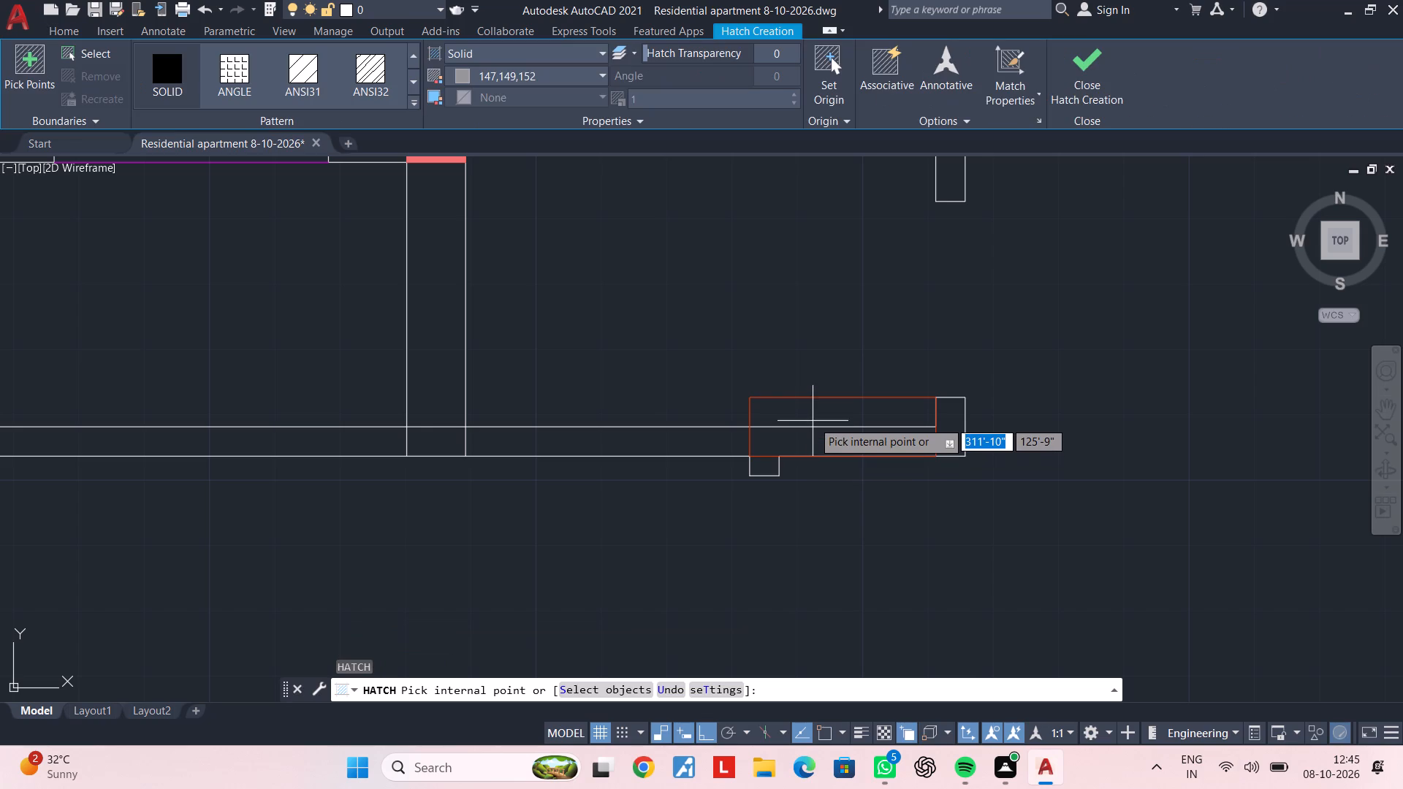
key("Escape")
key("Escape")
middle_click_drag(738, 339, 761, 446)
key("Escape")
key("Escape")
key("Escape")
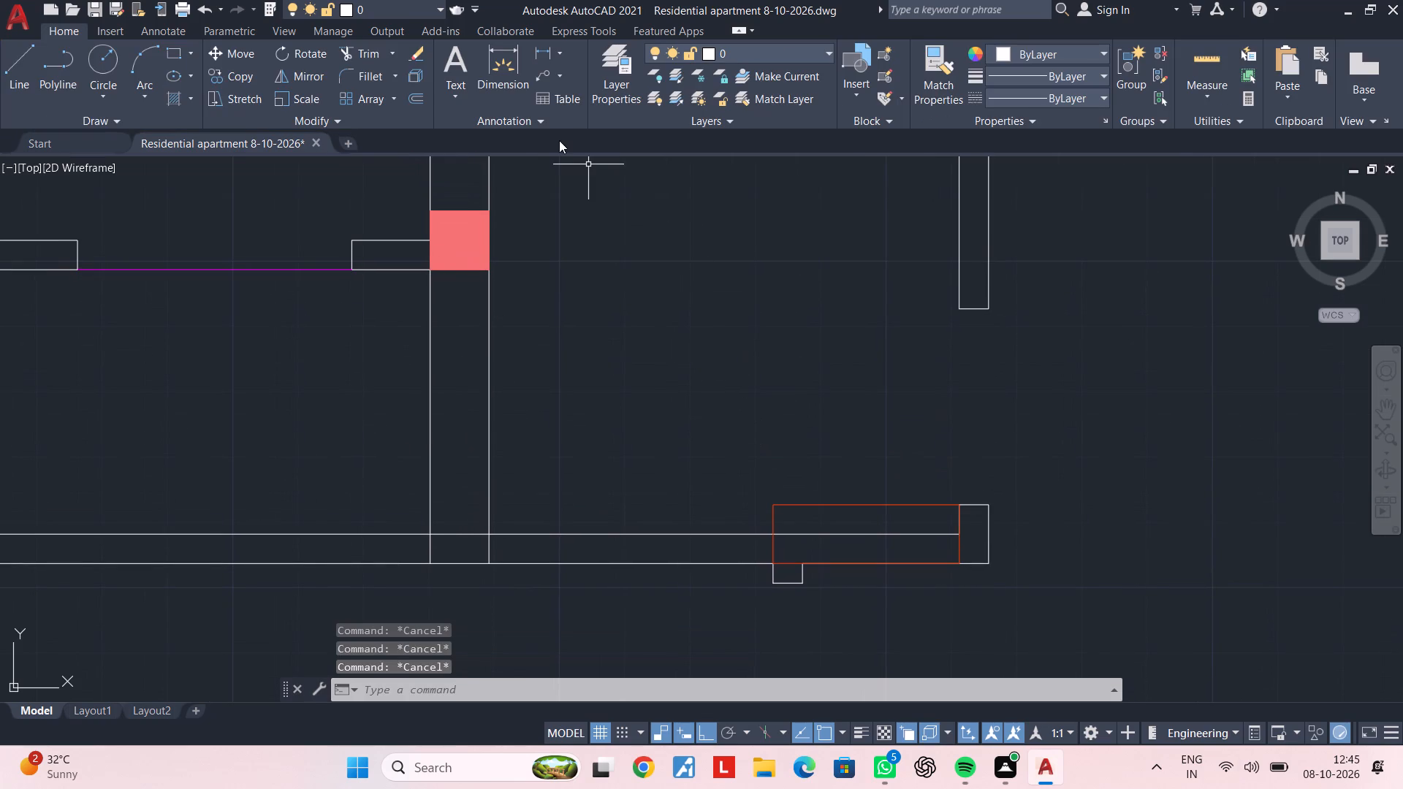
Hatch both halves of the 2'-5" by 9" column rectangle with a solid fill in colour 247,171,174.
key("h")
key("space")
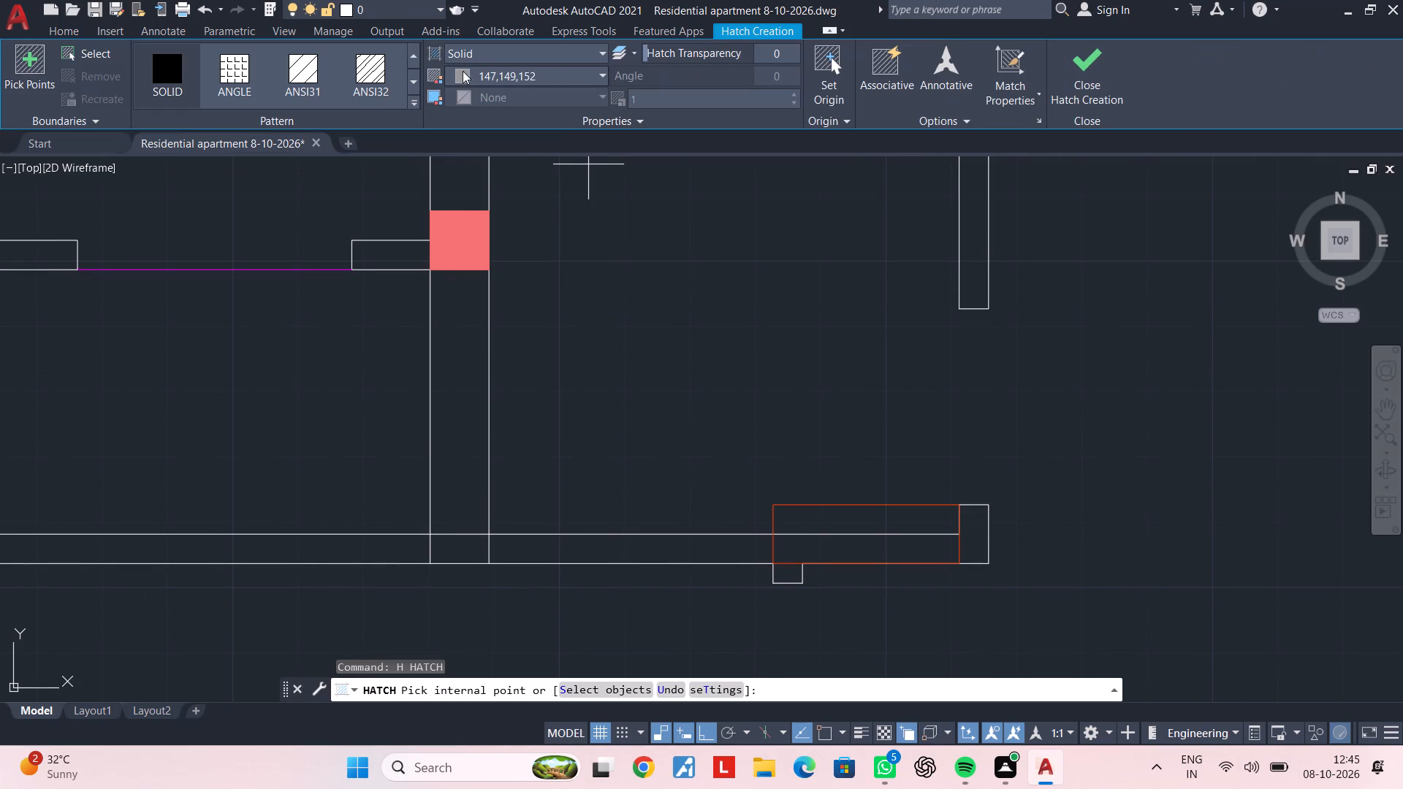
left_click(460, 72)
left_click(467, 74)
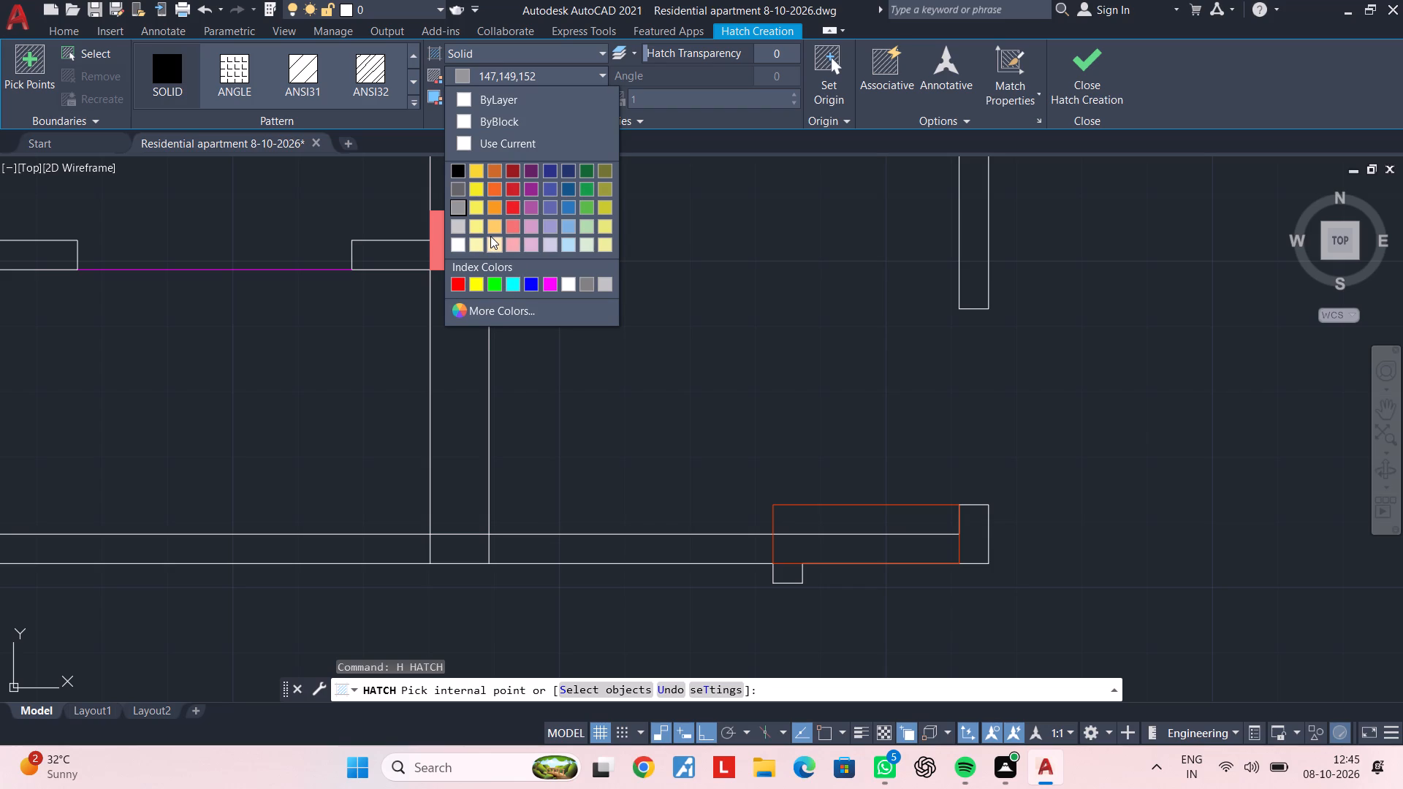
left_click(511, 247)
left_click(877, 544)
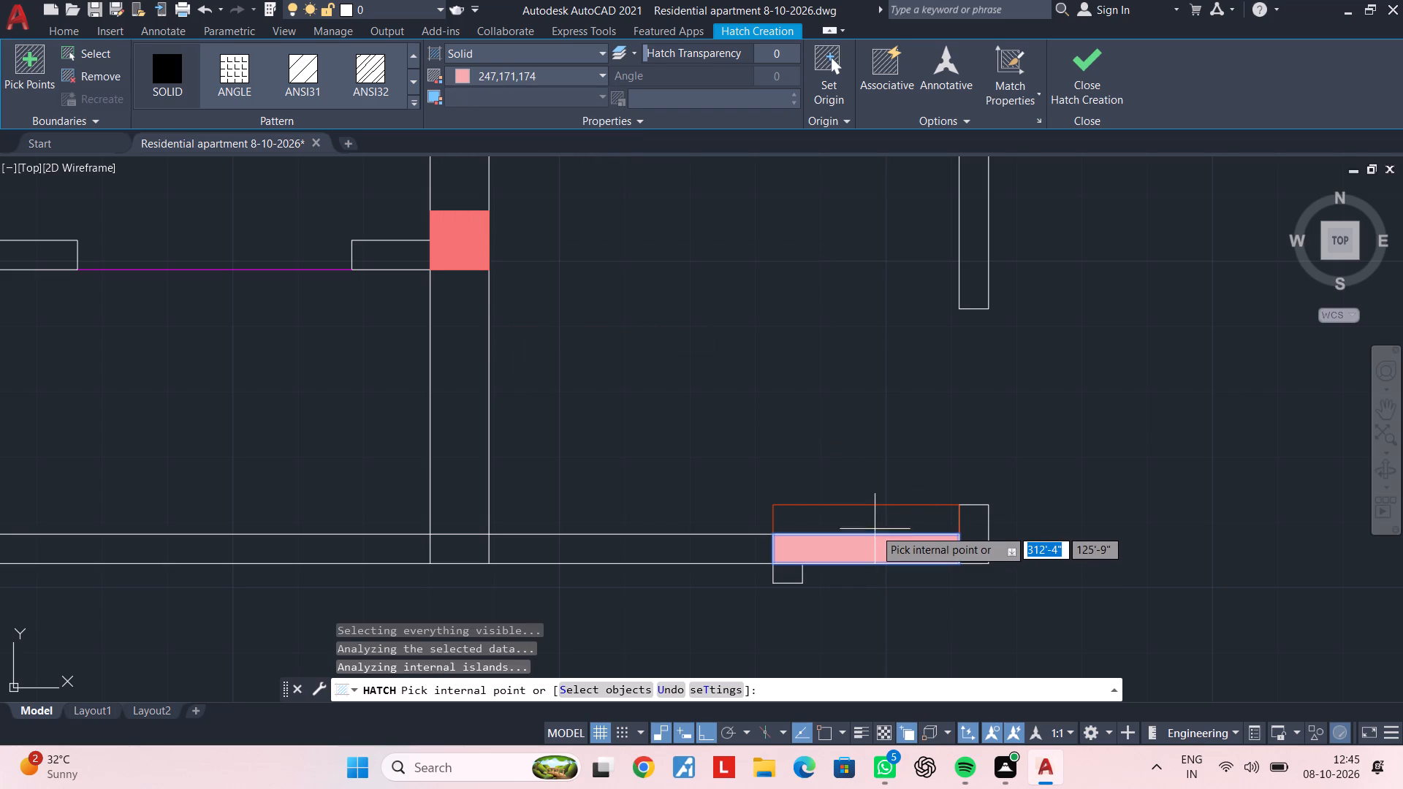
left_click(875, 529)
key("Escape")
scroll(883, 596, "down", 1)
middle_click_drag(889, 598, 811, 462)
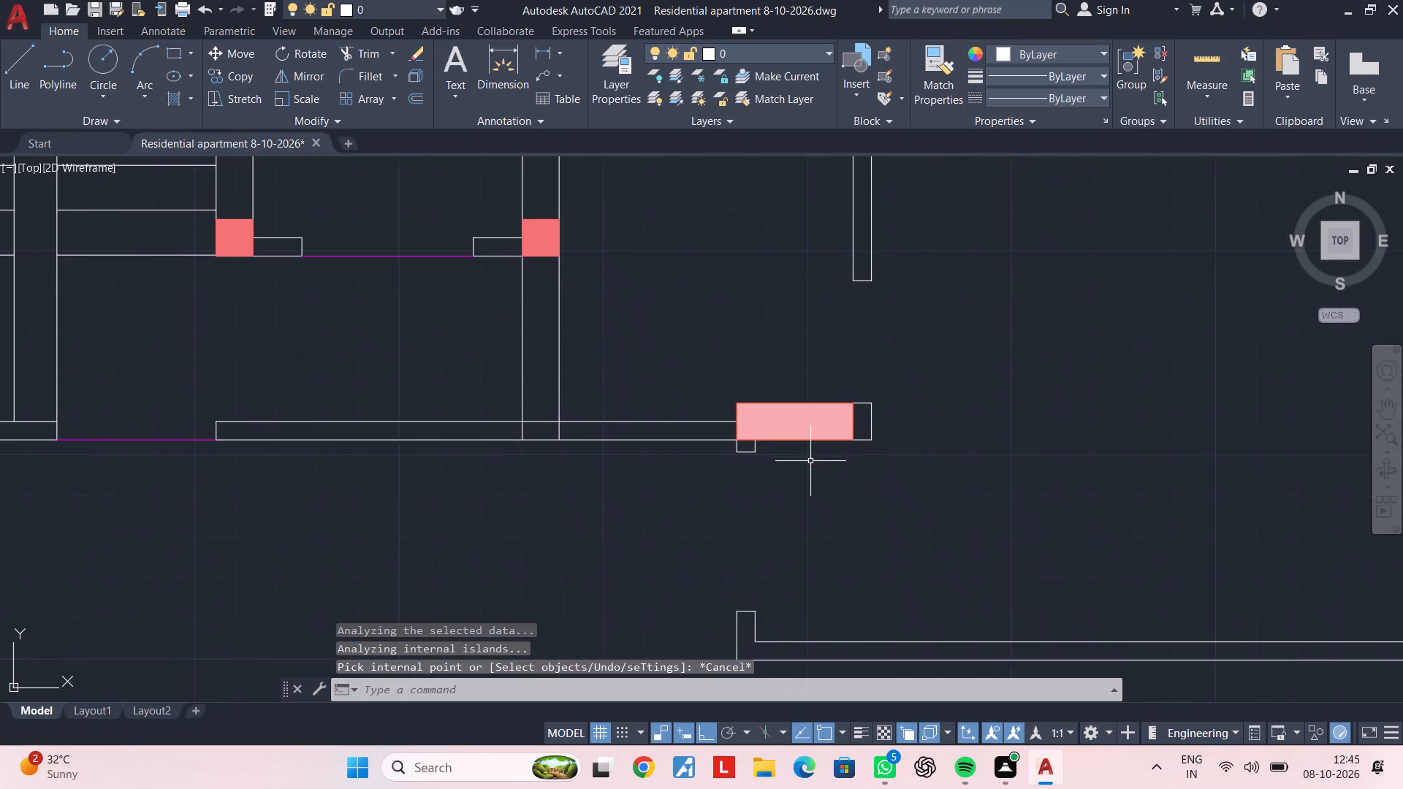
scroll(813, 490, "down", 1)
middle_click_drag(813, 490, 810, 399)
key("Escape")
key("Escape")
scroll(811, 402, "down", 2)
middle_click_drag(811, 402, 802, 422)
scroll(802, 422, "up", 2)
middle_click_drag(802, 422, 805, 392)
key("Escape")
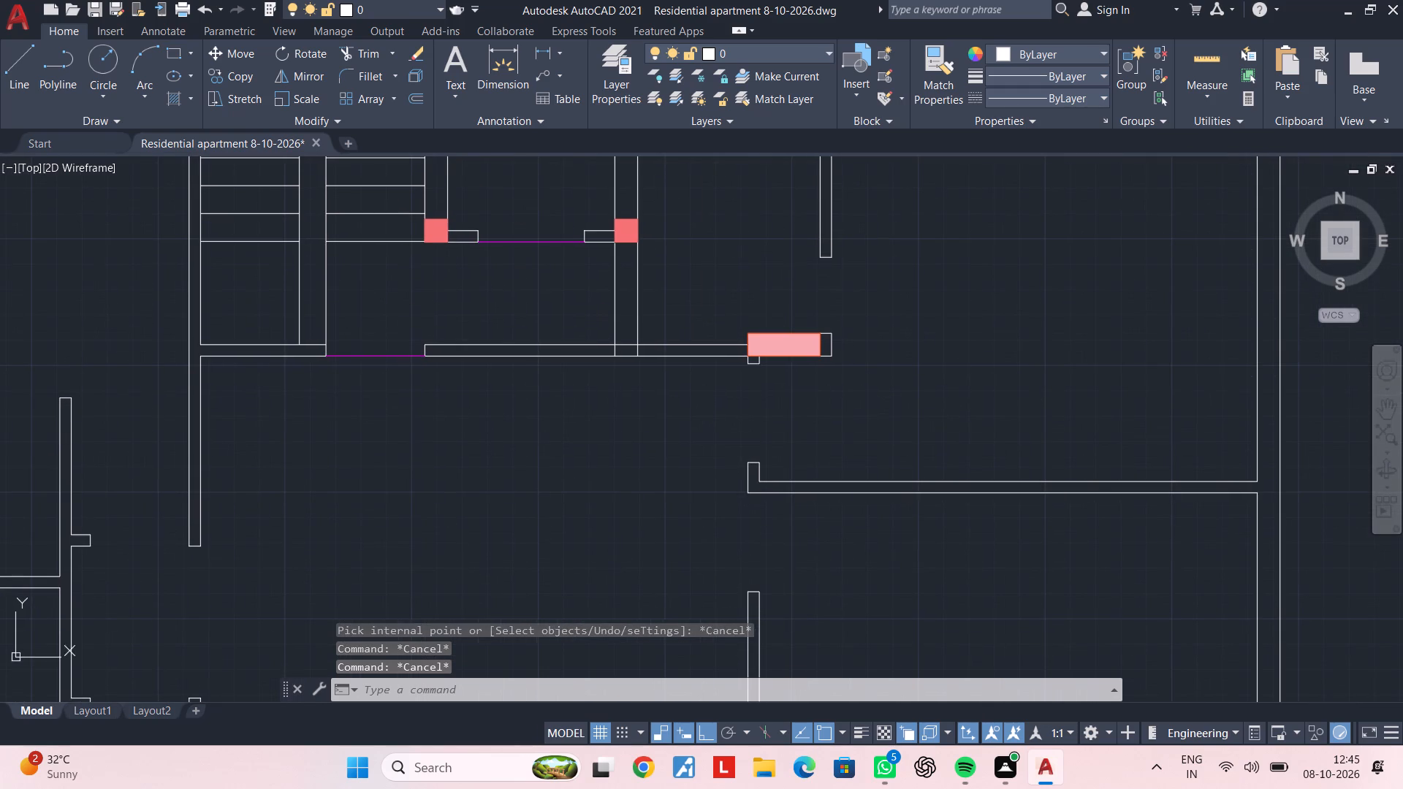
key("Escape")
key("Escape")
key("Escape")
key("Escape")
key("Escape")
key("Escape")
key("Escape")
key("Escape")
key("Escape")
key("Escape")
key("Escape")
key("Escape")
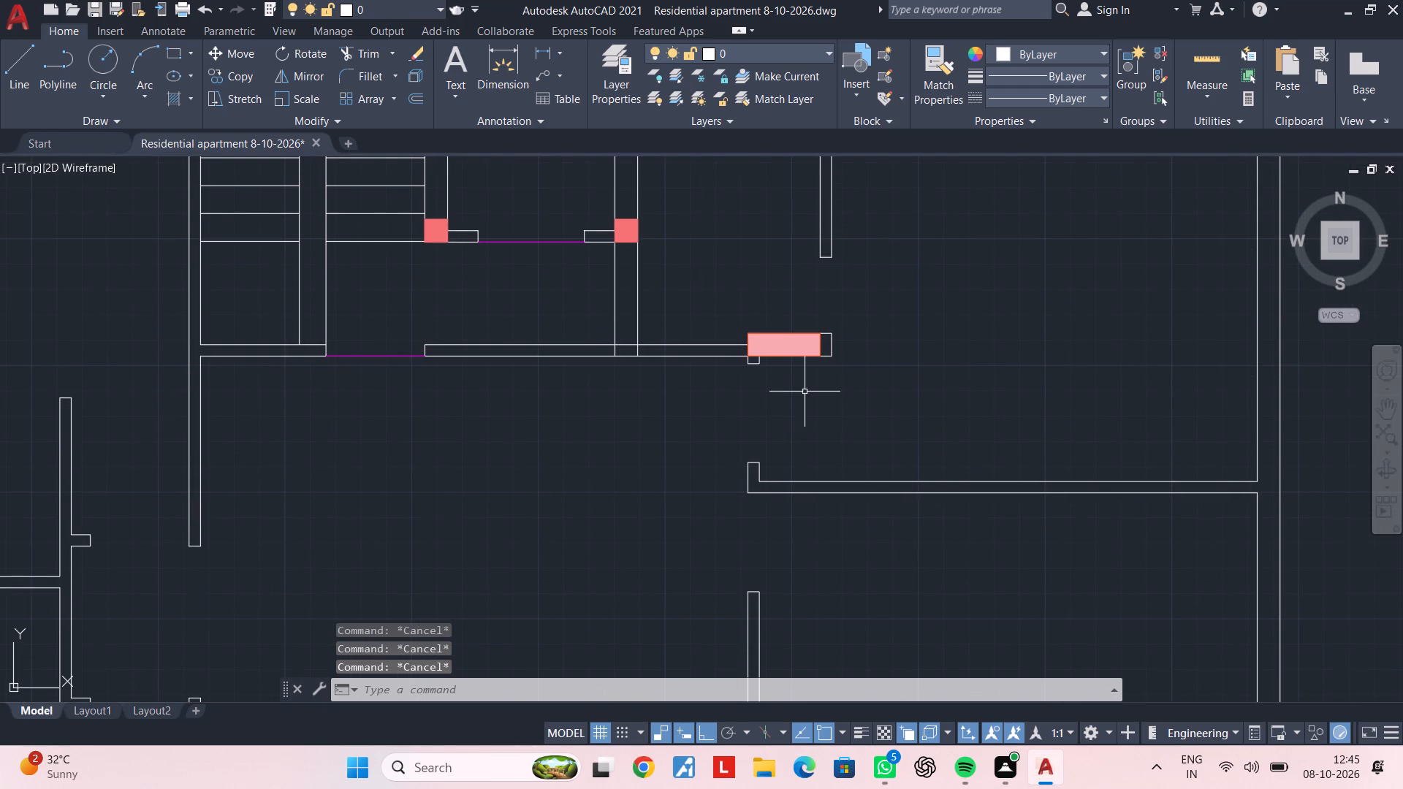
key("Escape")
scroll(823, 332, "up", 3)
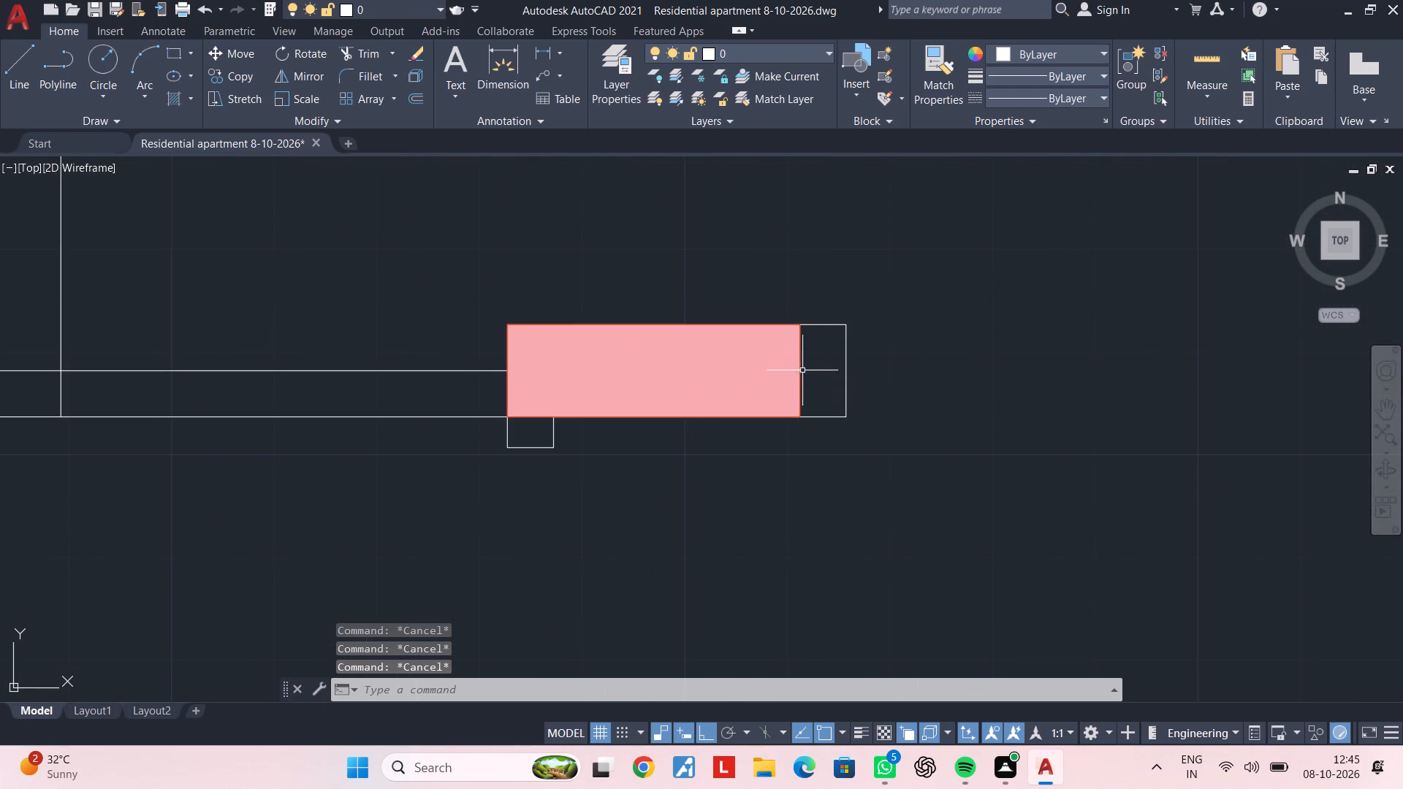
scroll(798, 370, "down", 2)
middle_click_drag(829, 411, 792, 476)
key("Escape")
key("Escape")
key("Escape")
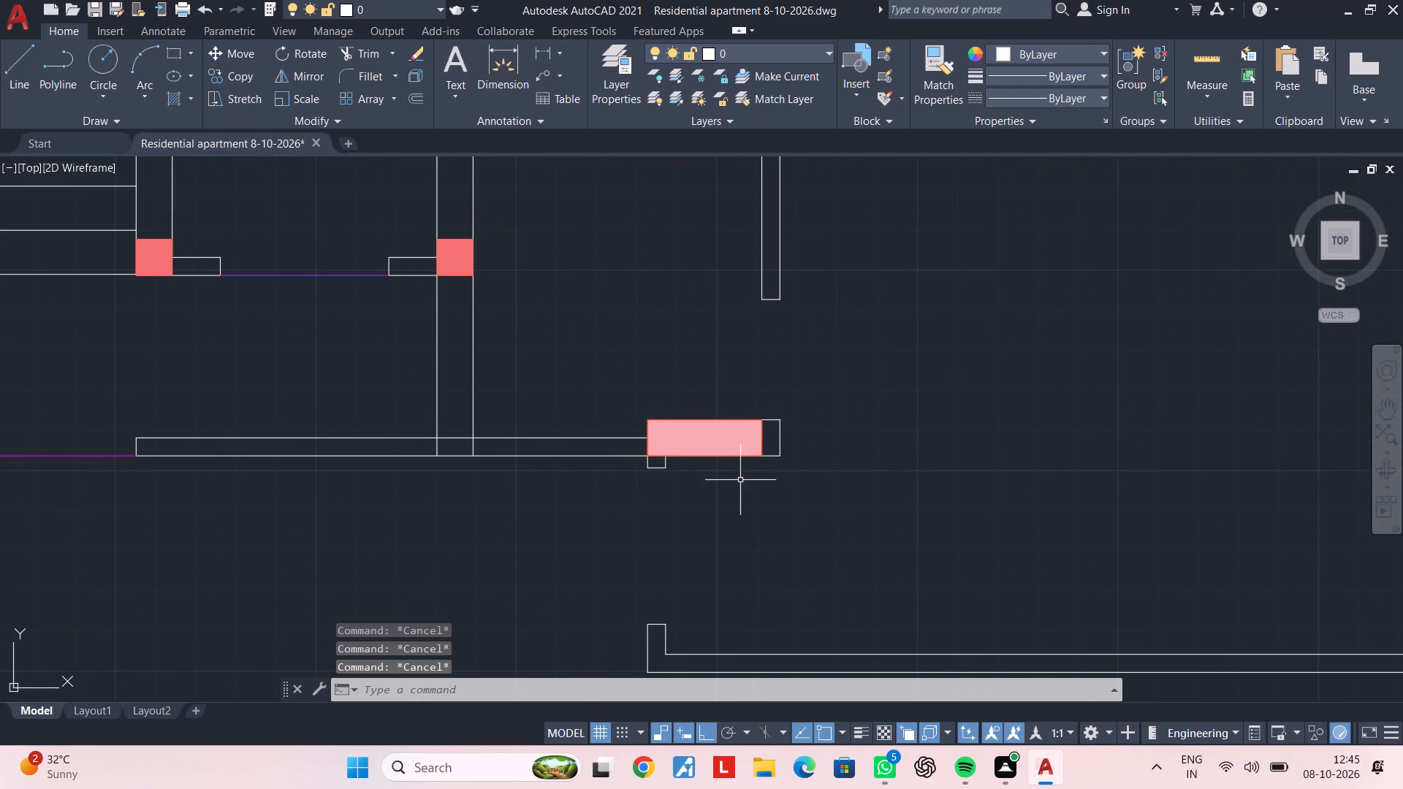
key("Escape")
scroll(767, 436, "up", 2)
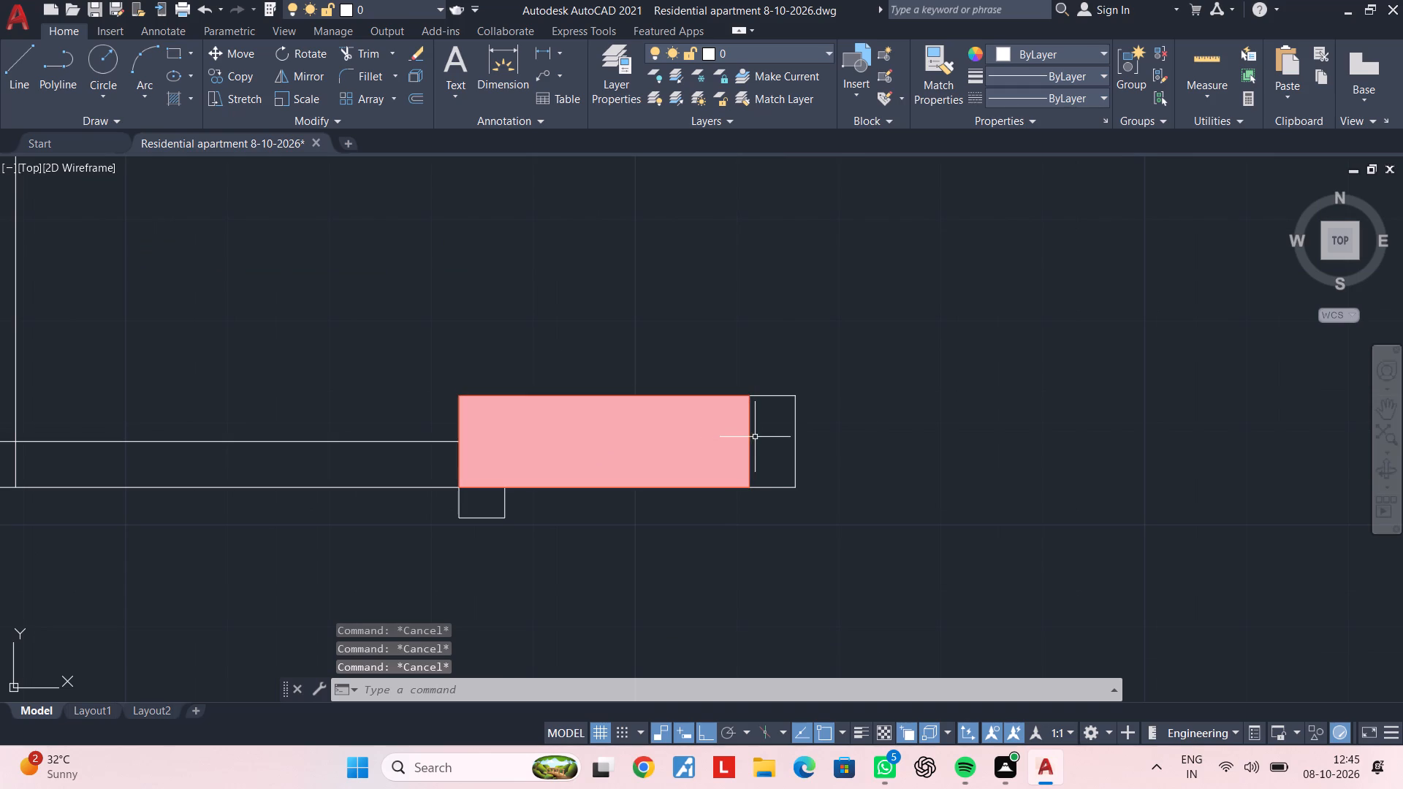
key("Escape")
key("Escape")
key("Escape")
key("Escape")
Save the drawing.
key("ctrl+s")
key("ctrl+s")
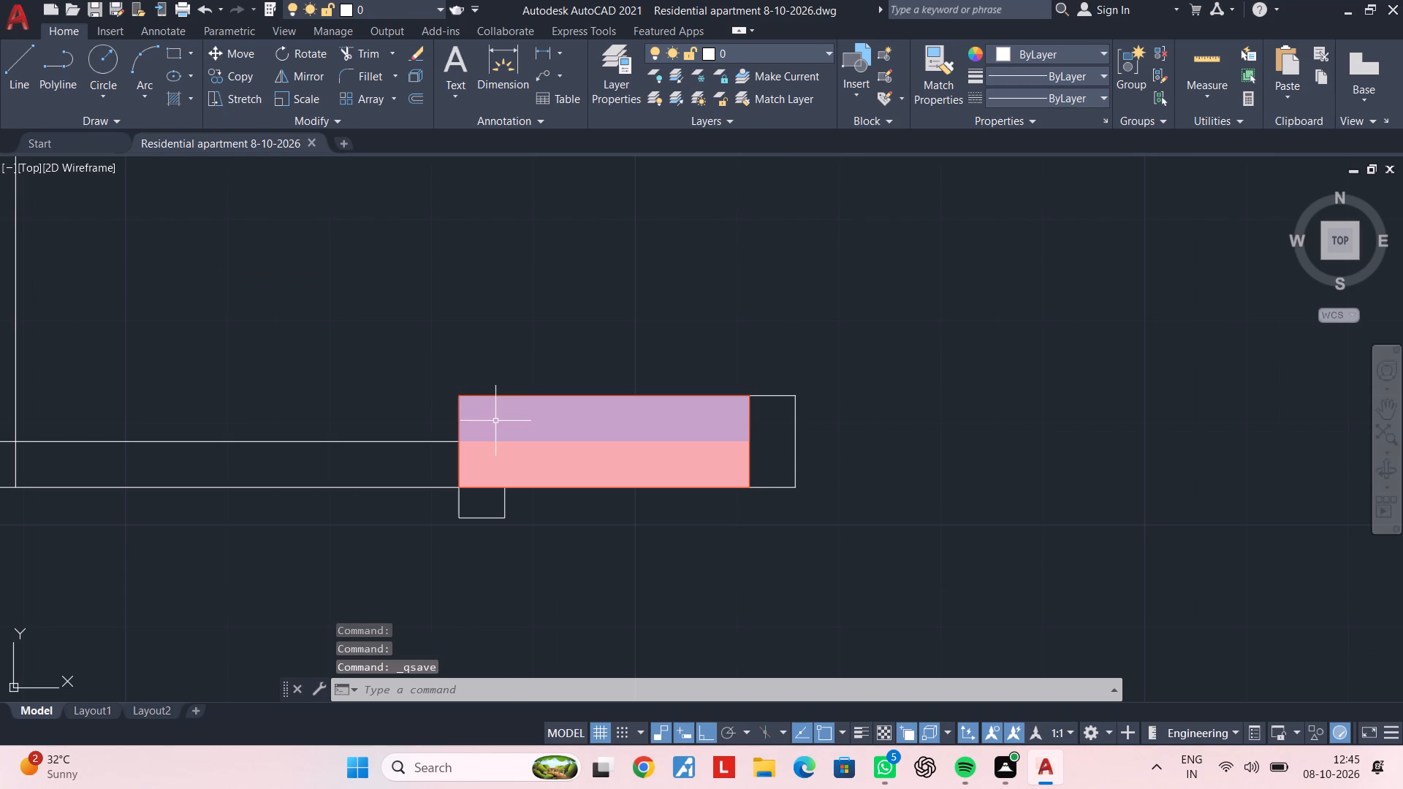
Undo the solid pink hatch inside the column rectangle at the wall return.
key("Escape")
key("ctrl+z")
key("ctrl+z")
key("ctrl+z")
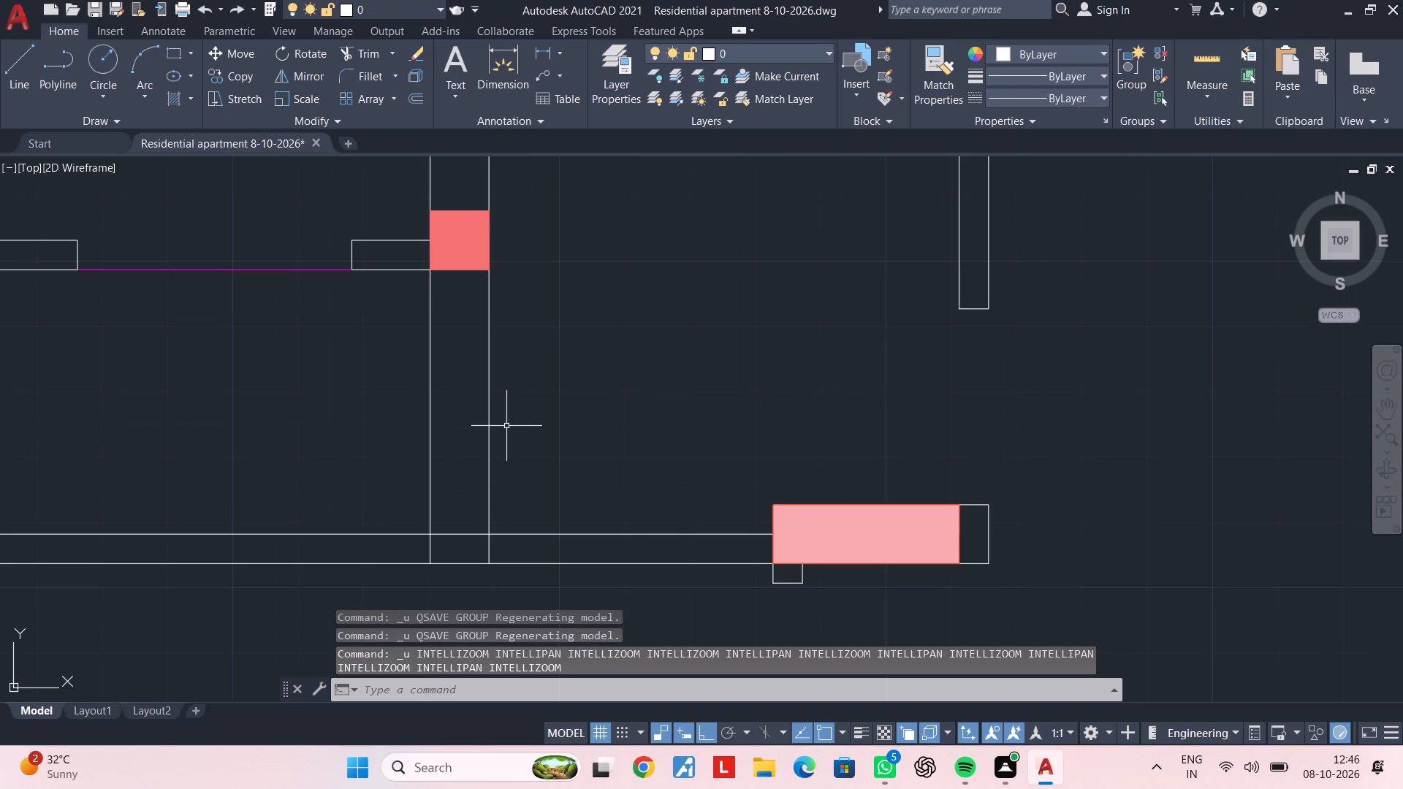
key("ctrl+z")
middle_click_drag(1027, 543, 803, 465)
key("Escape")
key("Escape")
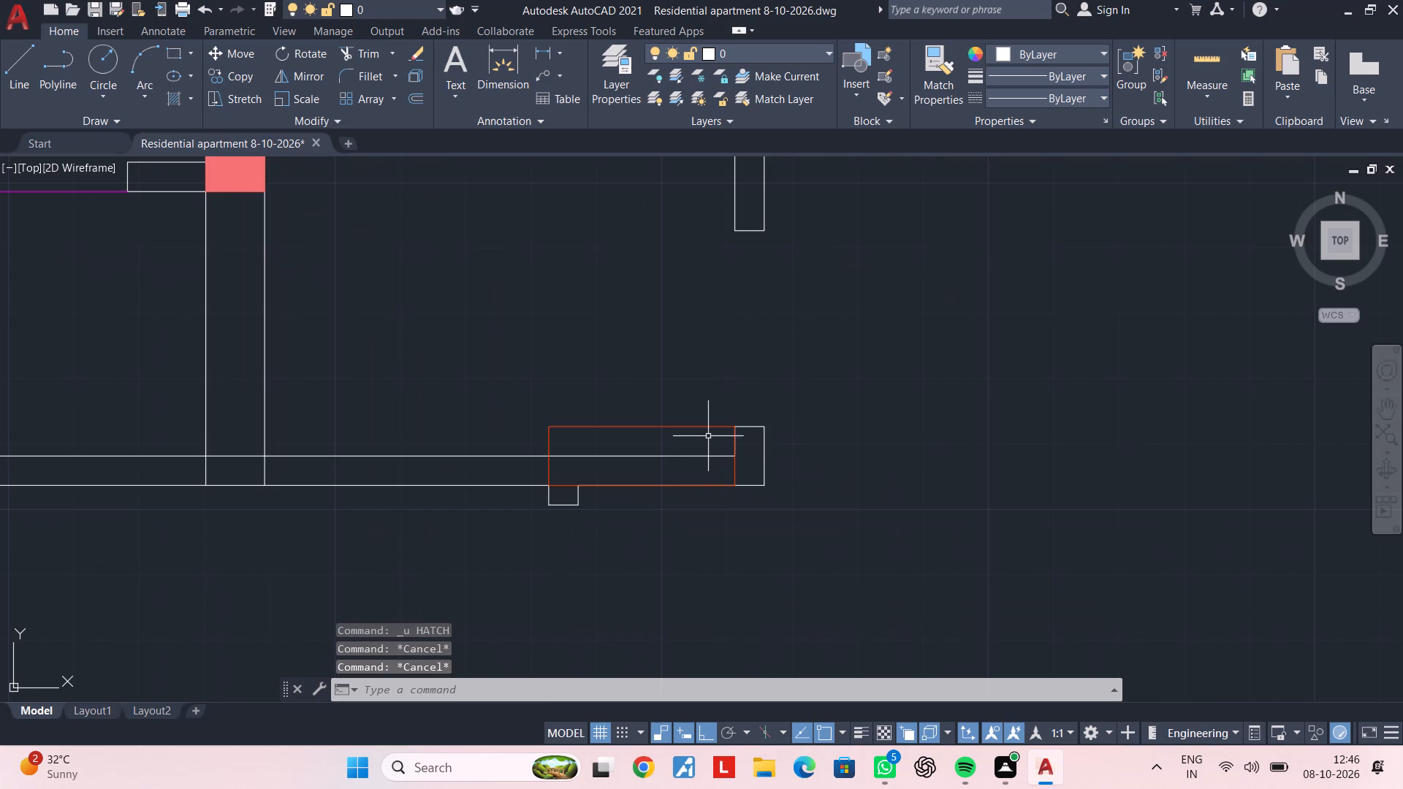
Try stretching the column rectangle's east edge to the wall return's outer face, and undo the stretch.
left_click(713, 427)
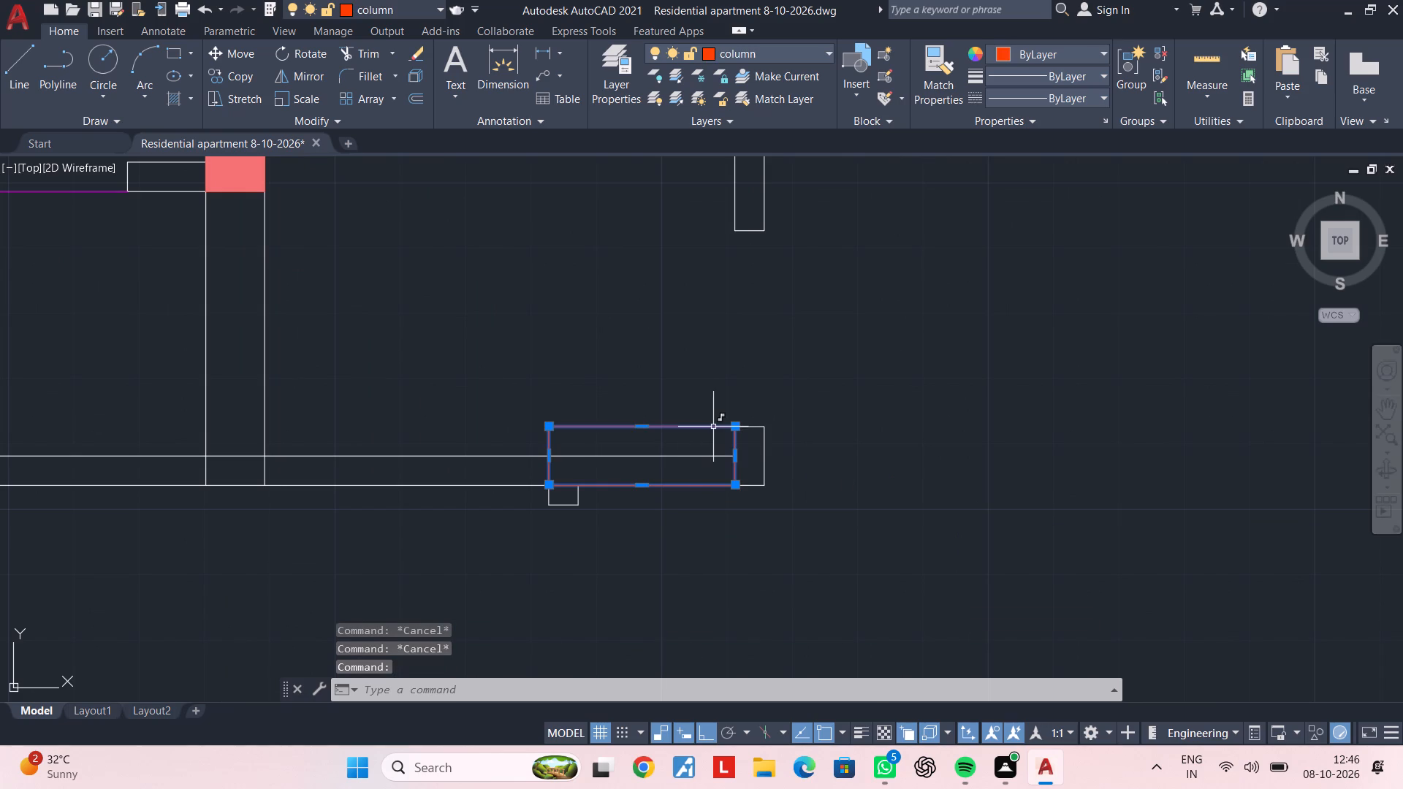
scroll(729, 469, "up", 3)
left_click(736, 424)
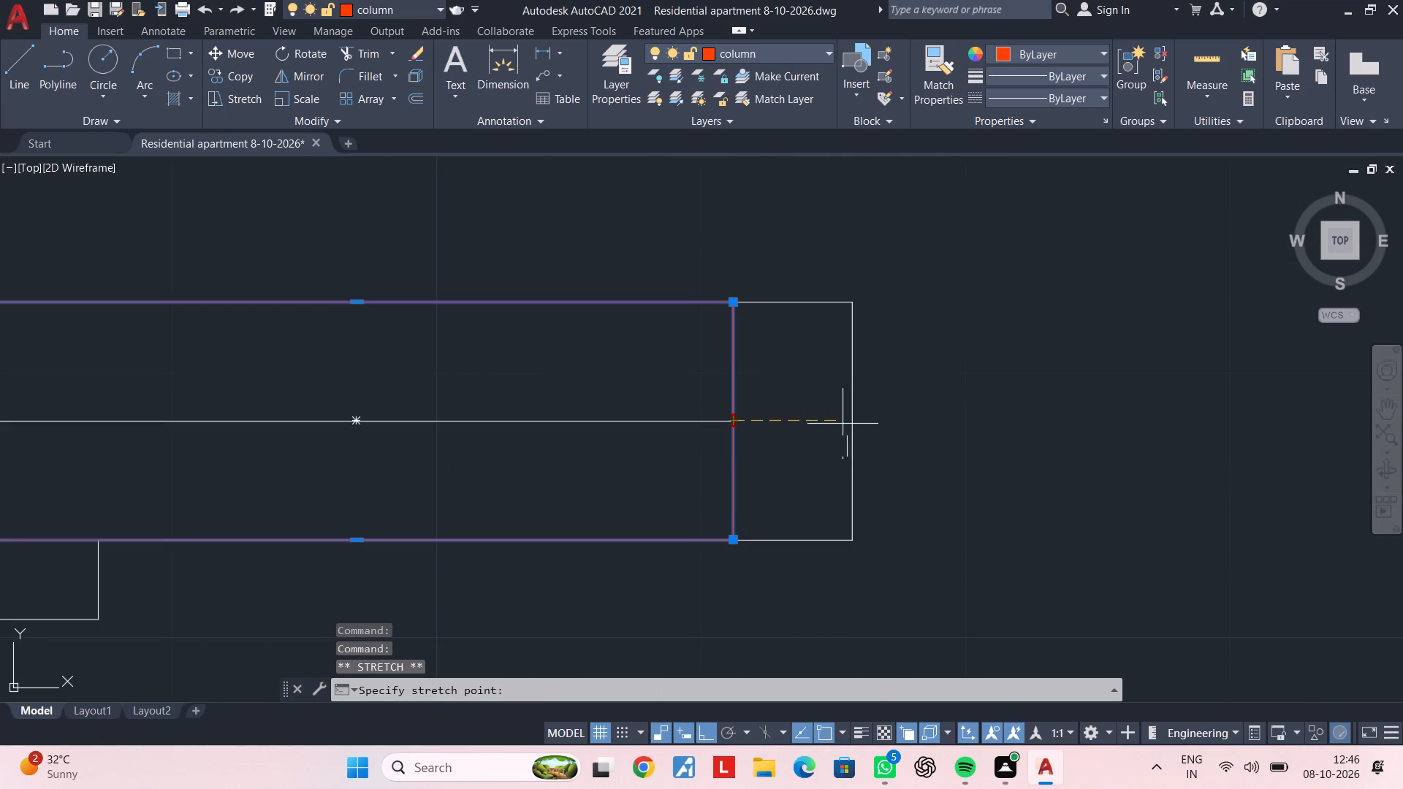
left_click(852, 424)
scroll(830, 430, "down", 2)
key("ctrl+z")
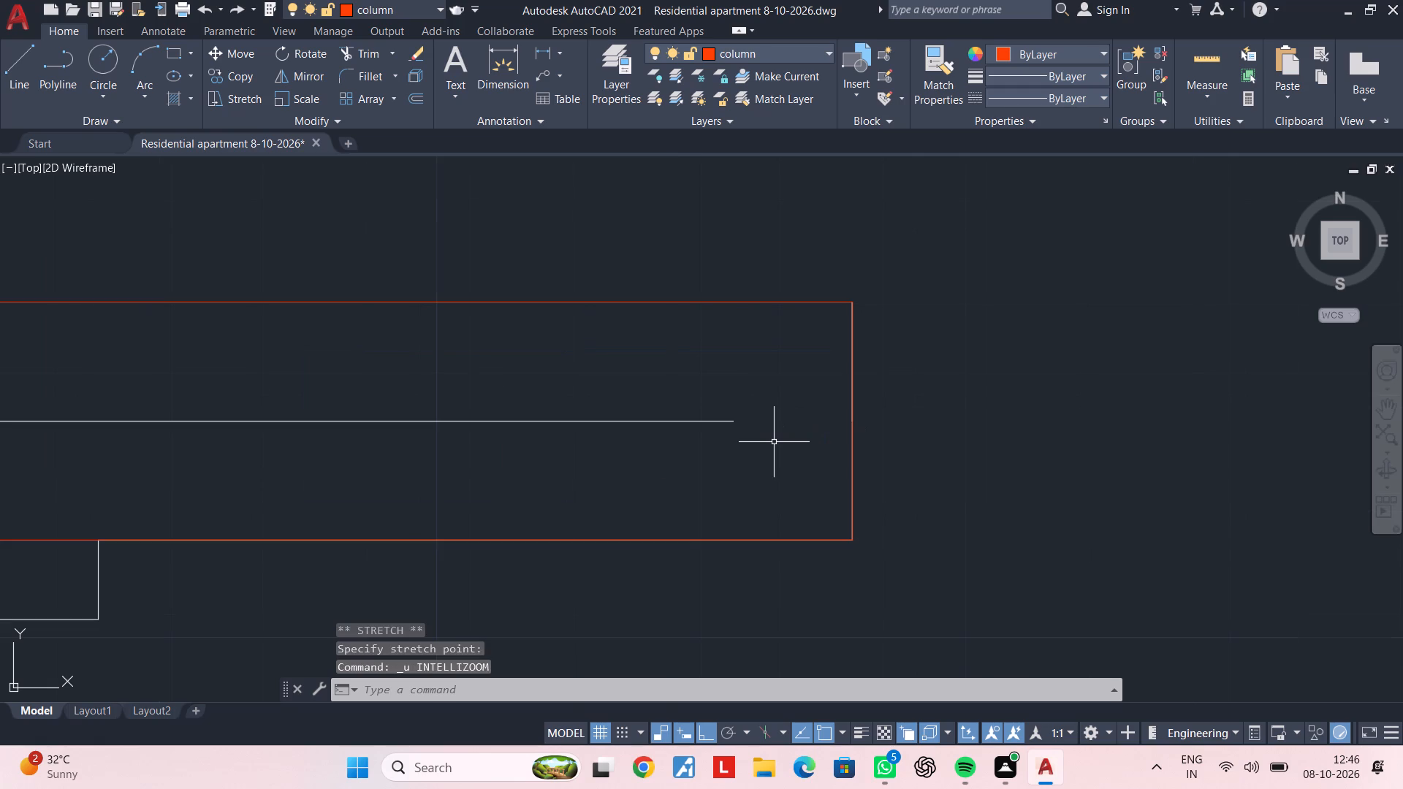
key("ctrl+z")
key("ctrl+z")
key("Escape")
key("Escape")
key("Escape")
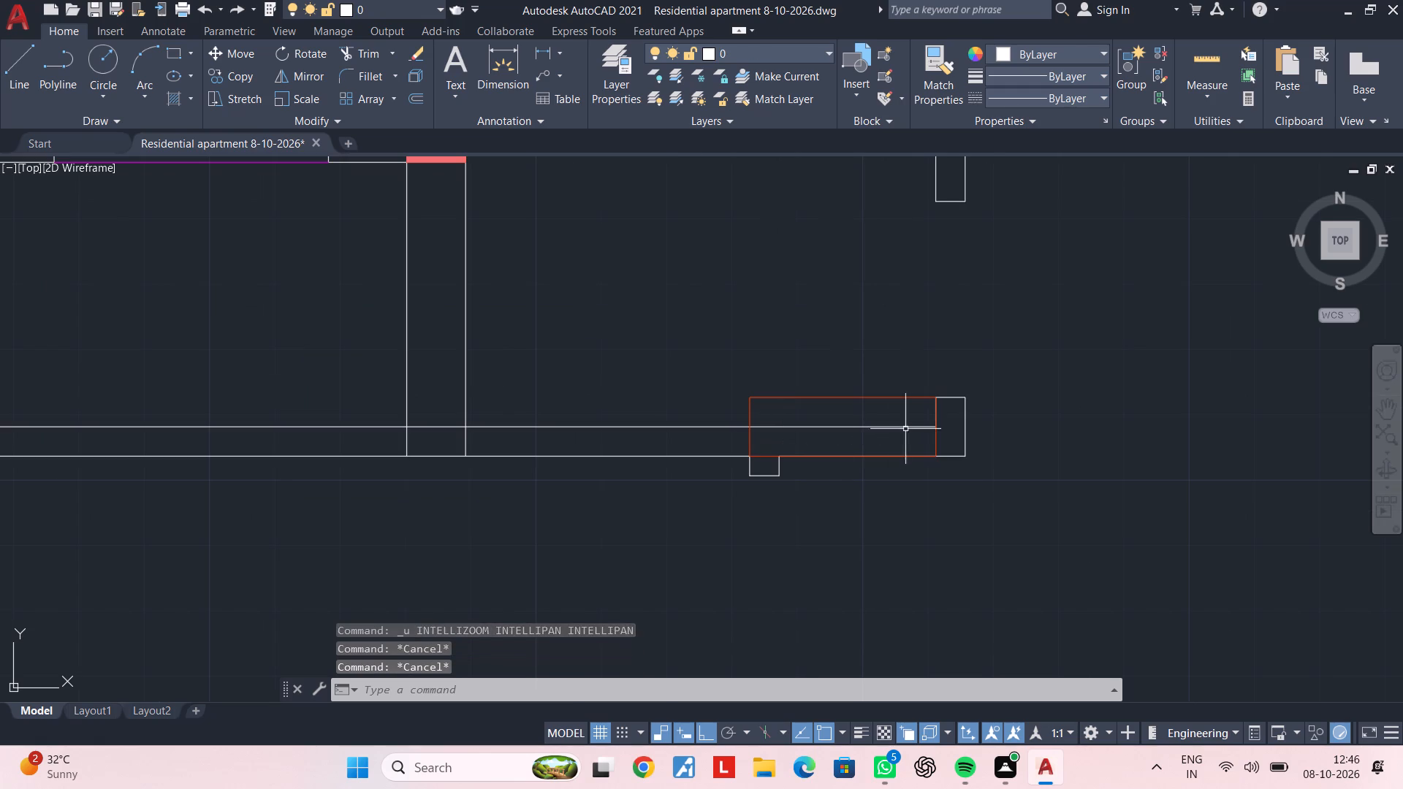
Delete the 2'-5" by 9" column rectangle beside the short wall return.
left_click(908, 395)
key("Delete")
middle_click_drag(937, 435, 802, 419)
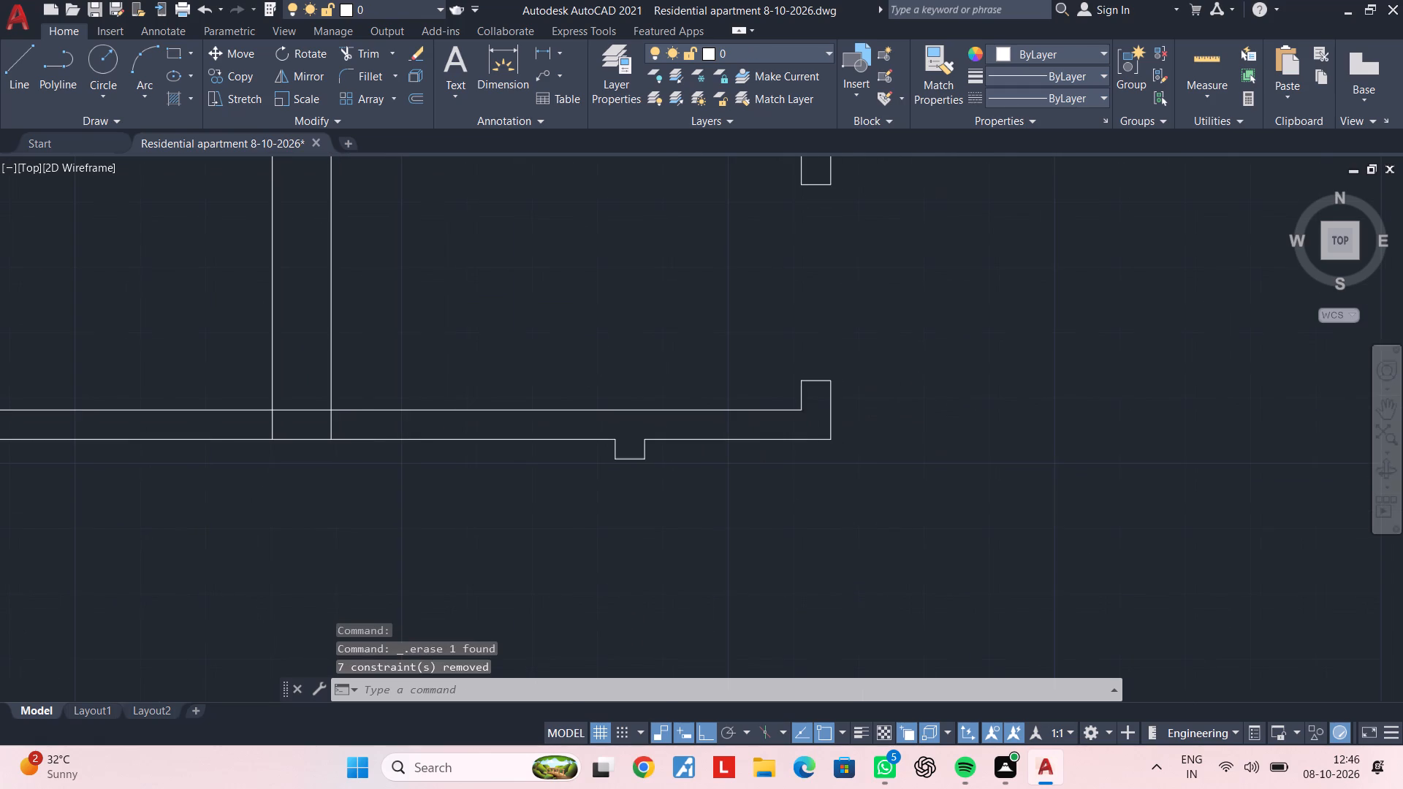
key("Escape")
key("Escape")
key("Escape")
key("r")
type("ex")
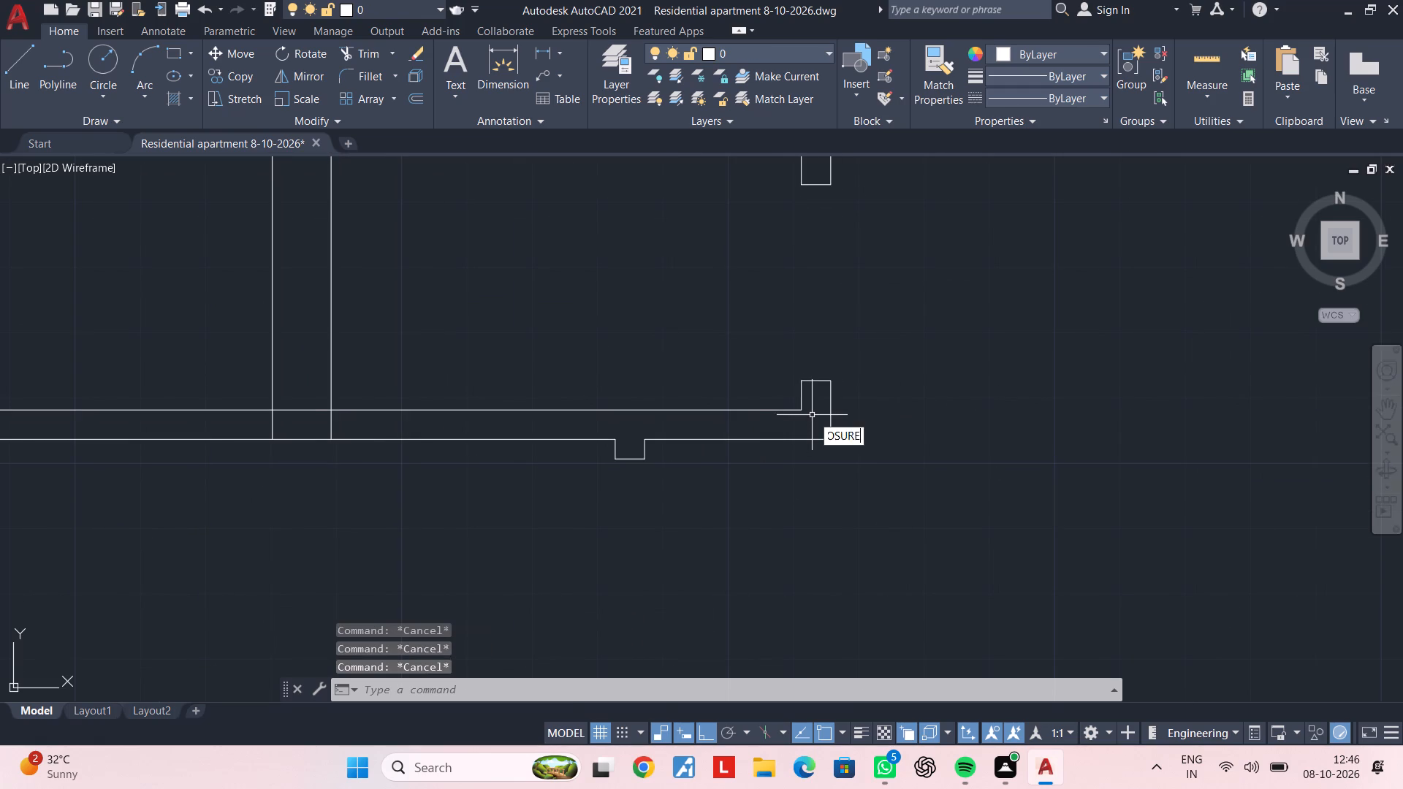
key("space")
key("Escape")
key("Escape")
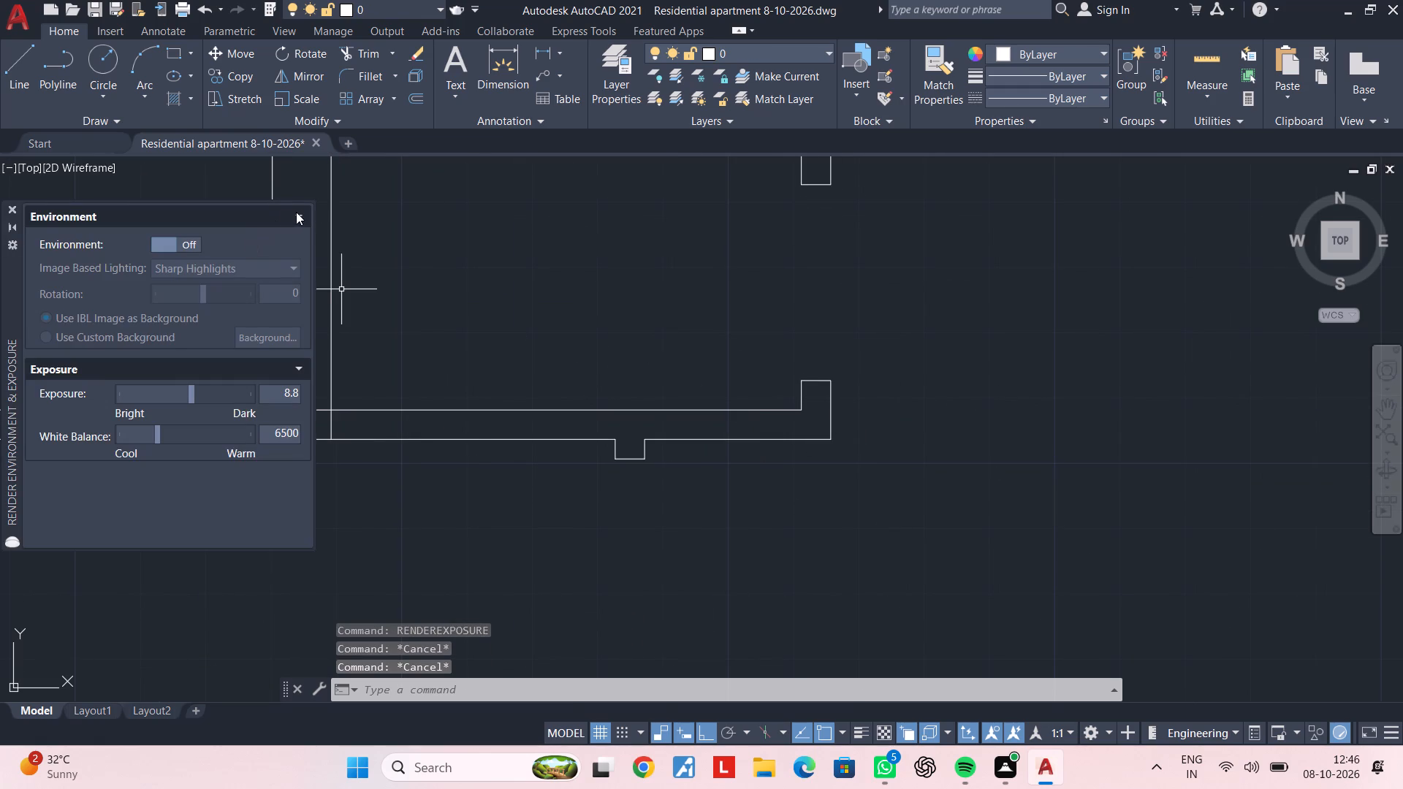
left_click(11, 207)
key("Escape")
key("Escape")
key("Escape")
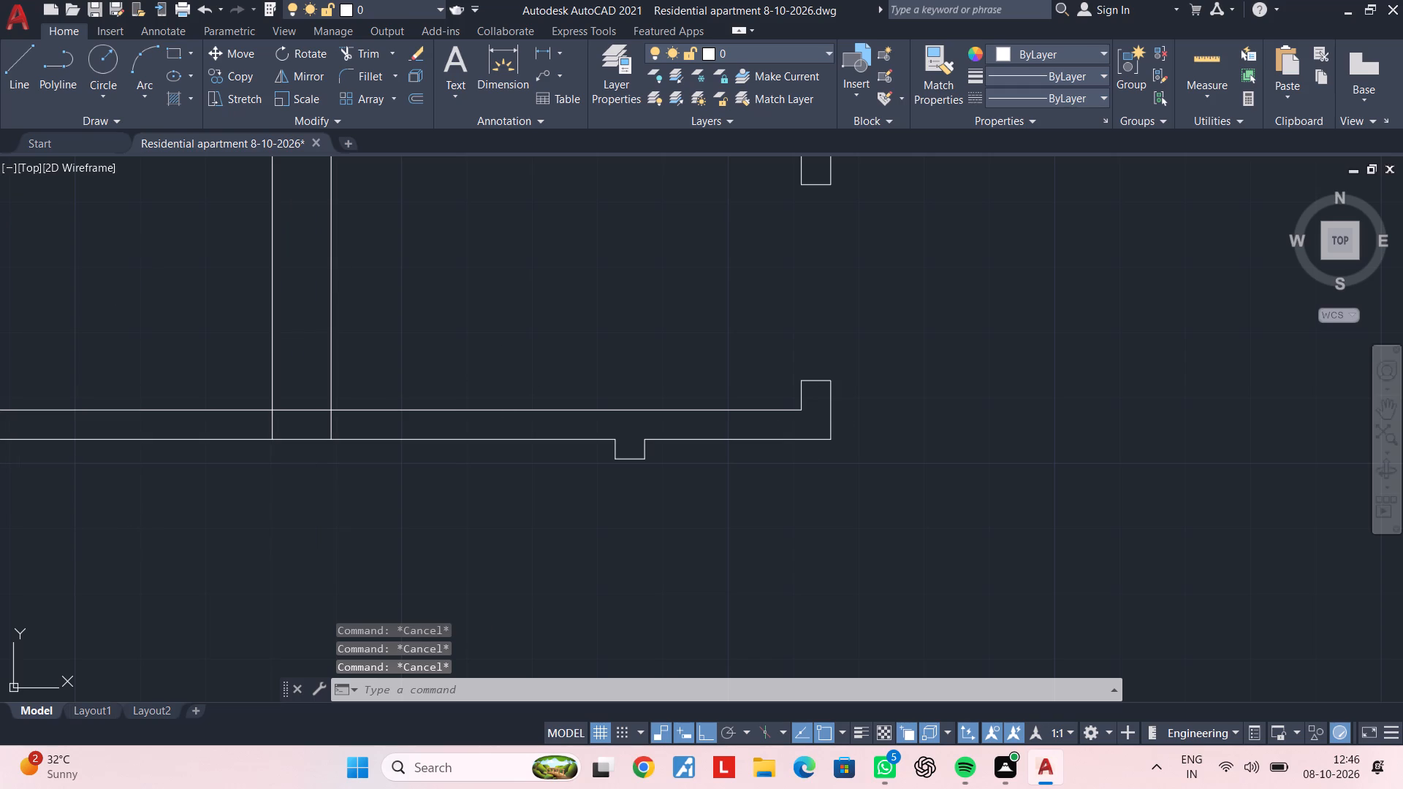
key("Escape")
Draw a 2'-9" by 9" rectangle from the wall return's upper outer corner to the notch's far corner on the wall's lower face.
type("rec")
key("space")
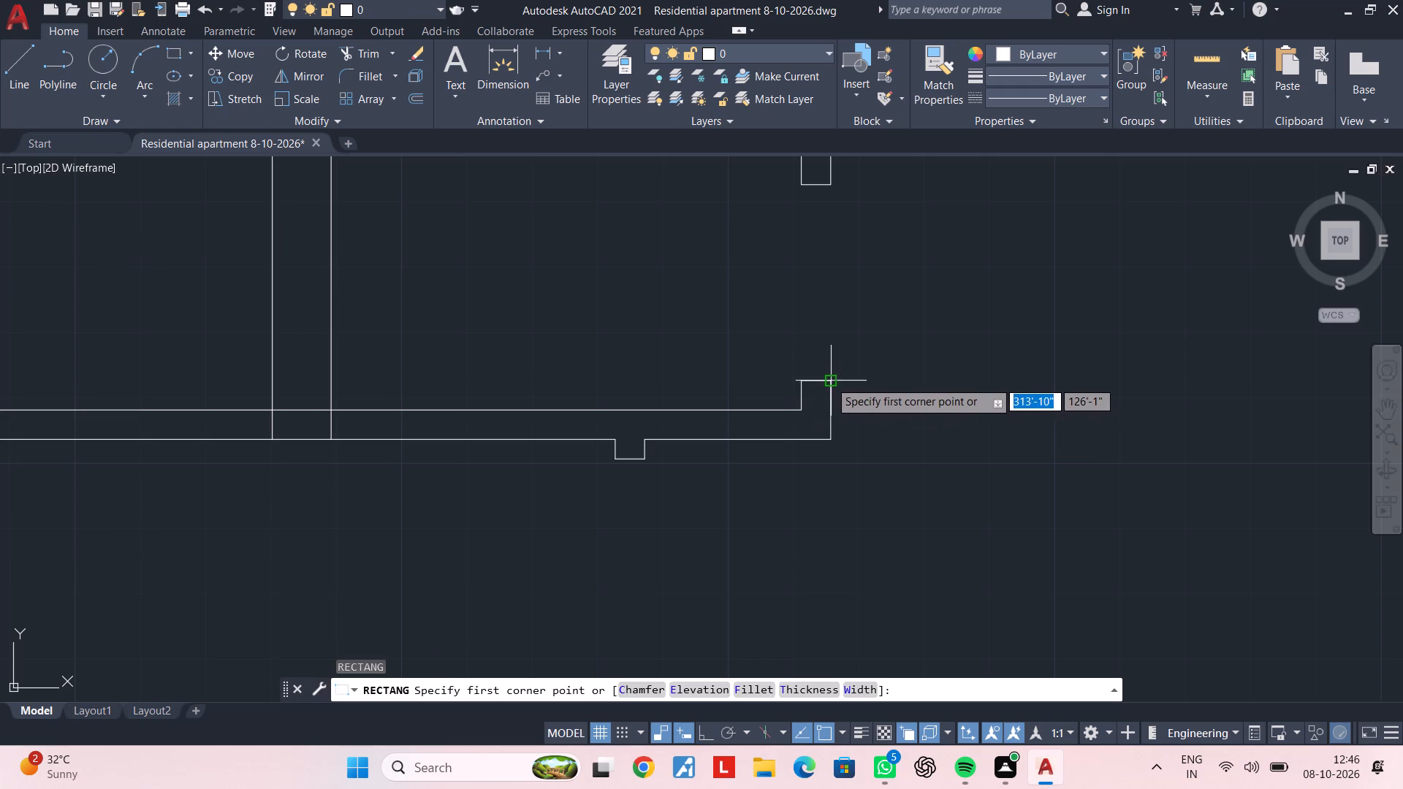
left_click(826, 380)
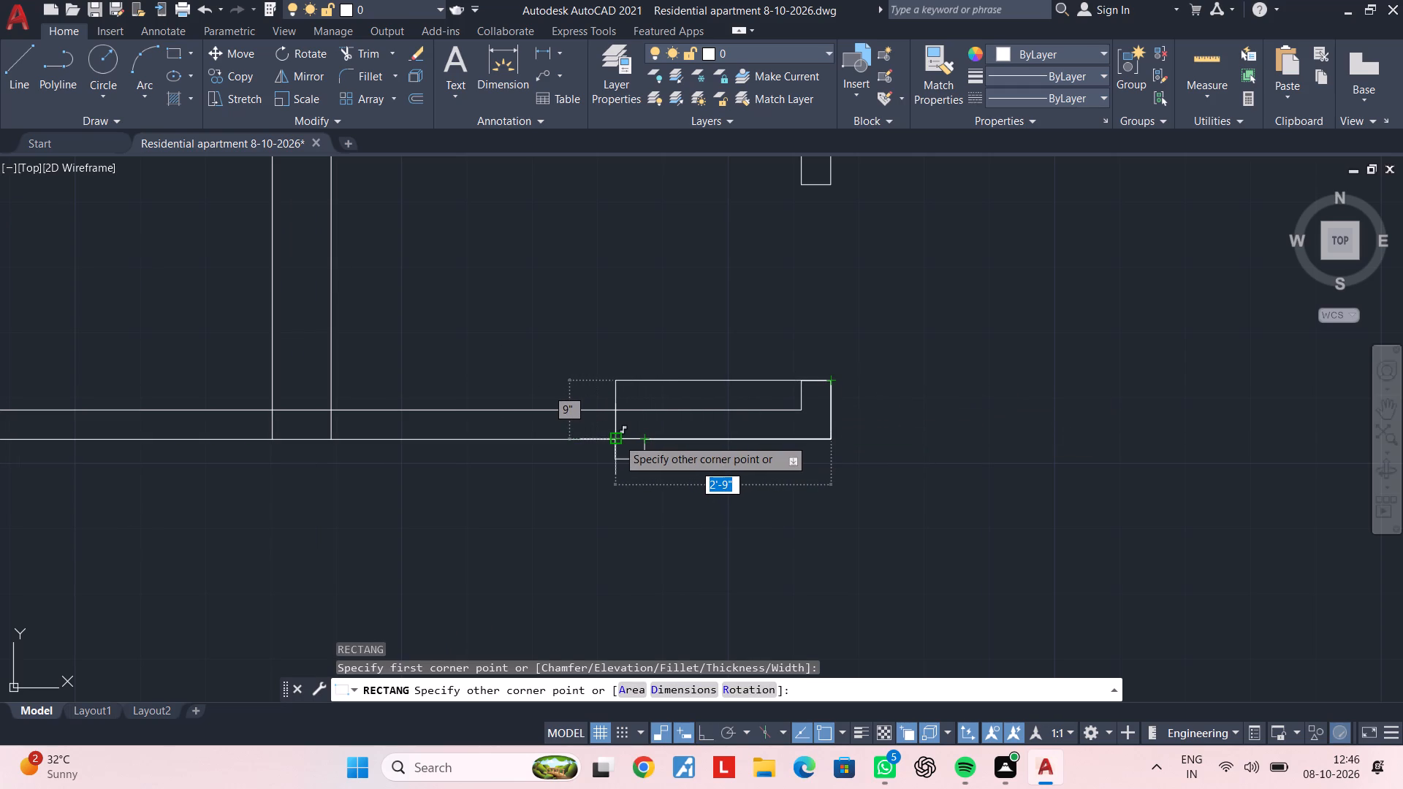
left_click(617, 438)
key("Escape")
key("Escape")
key("Escape")
key("Escape")
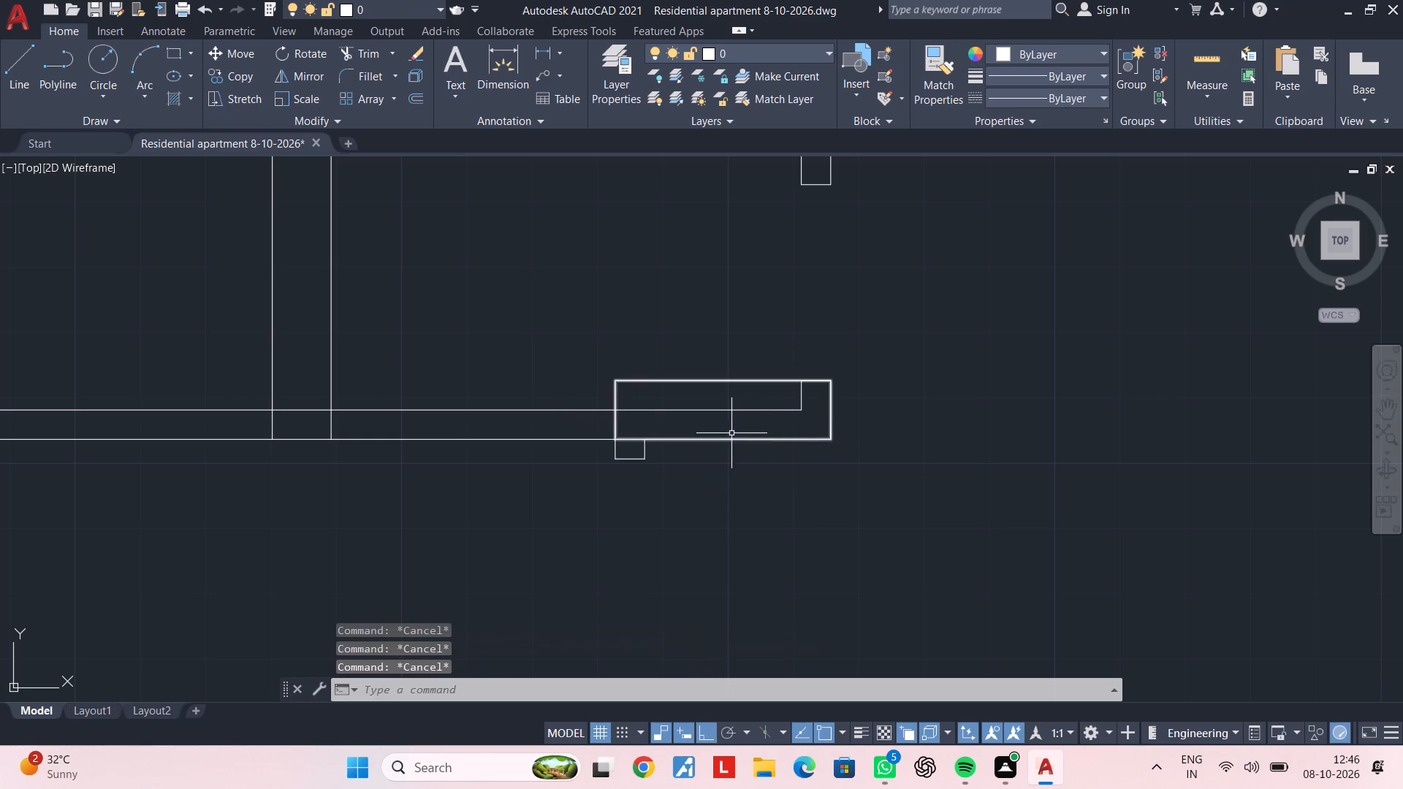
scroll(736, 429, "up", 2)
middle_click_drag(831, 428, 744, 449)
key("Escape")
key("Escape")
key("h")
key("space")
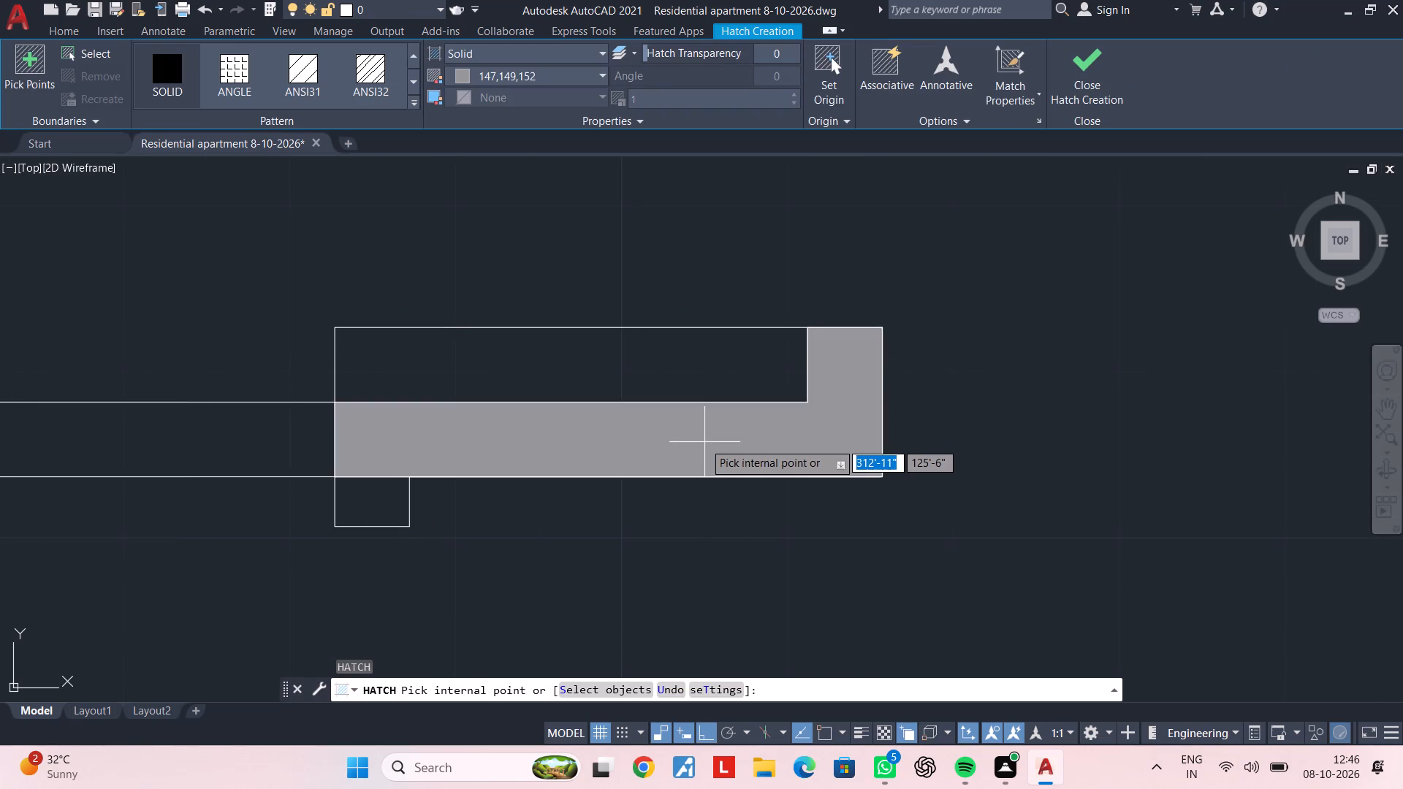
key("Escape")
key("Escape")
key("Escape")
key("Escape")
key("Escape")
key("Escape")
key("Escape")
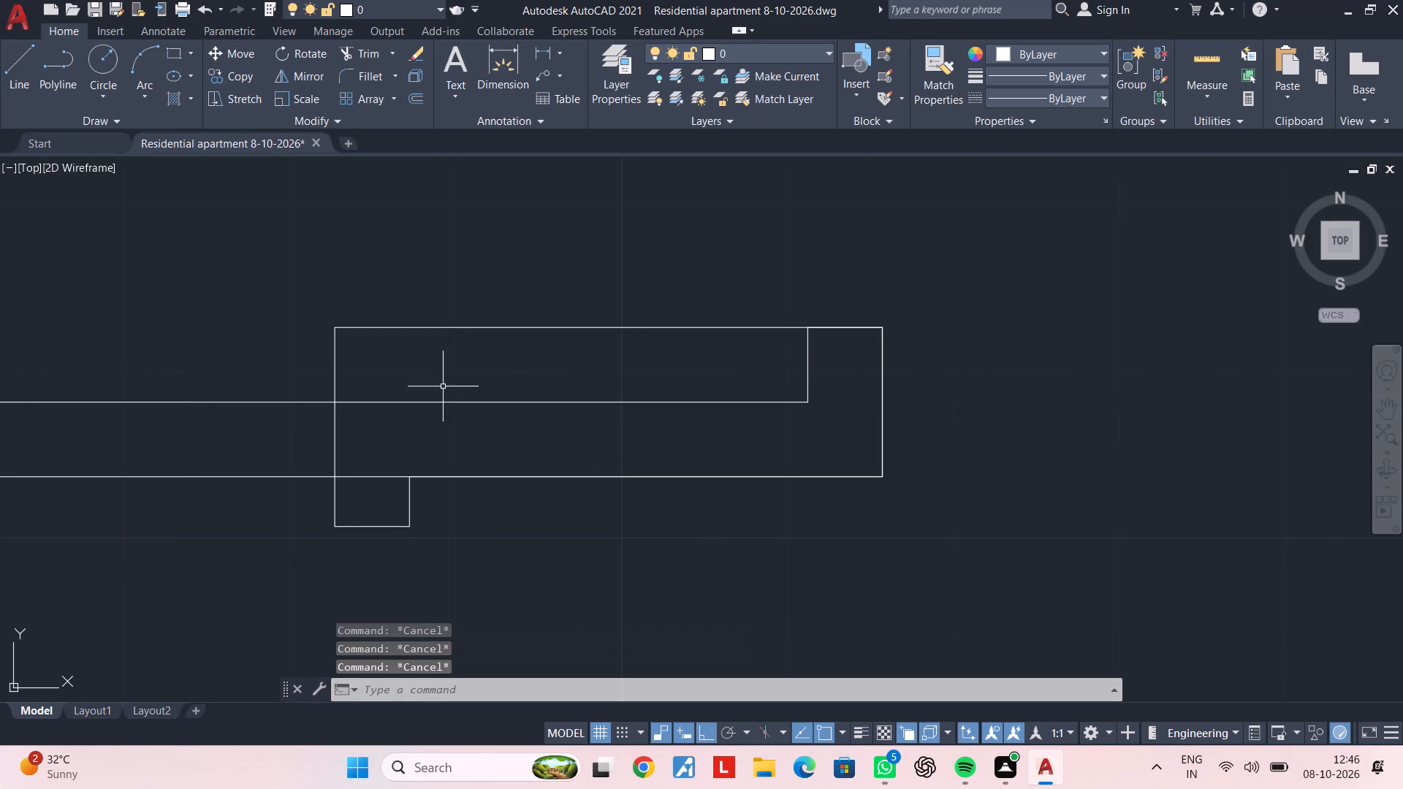
Assign the 2'-9" by 9" rectangle at the wall return to the column layer.
left_click(501, 329)
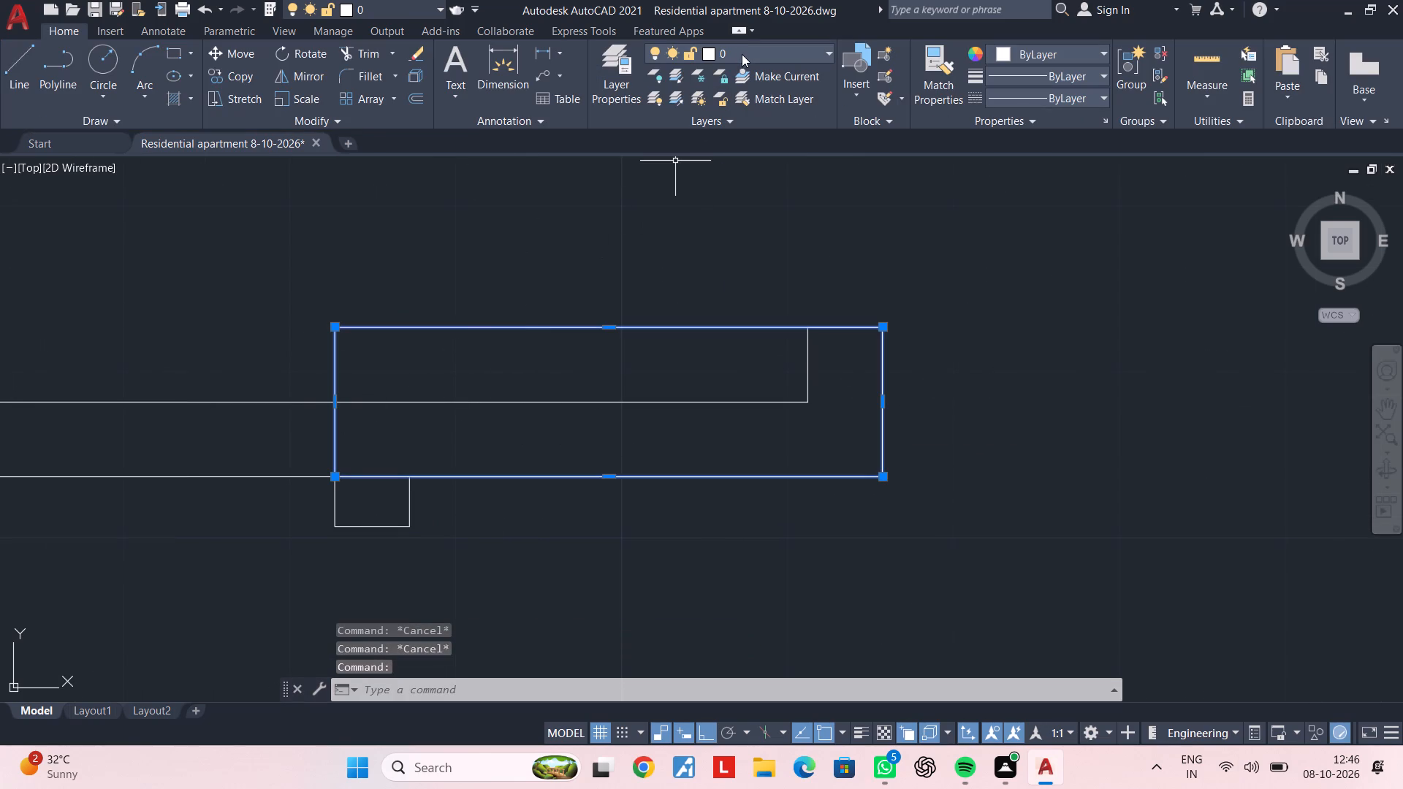
left_click(743, 49)
left_click(736, 100)
key("Escape")
key("Escape")
key("Escape")
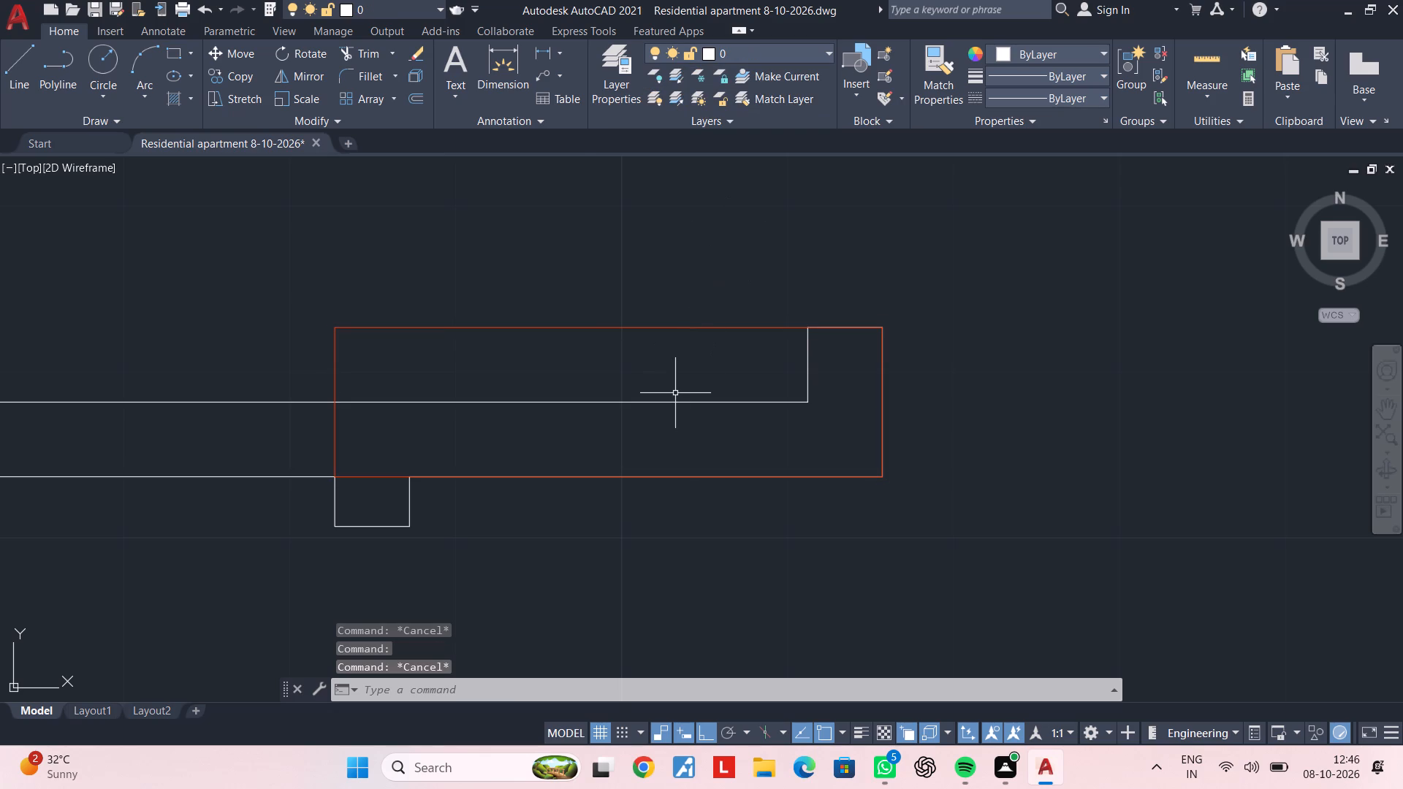
Fill all parts of the wall-return column rectangle with a solid hatch in colour 242,113,114.
type("h")
key("space")
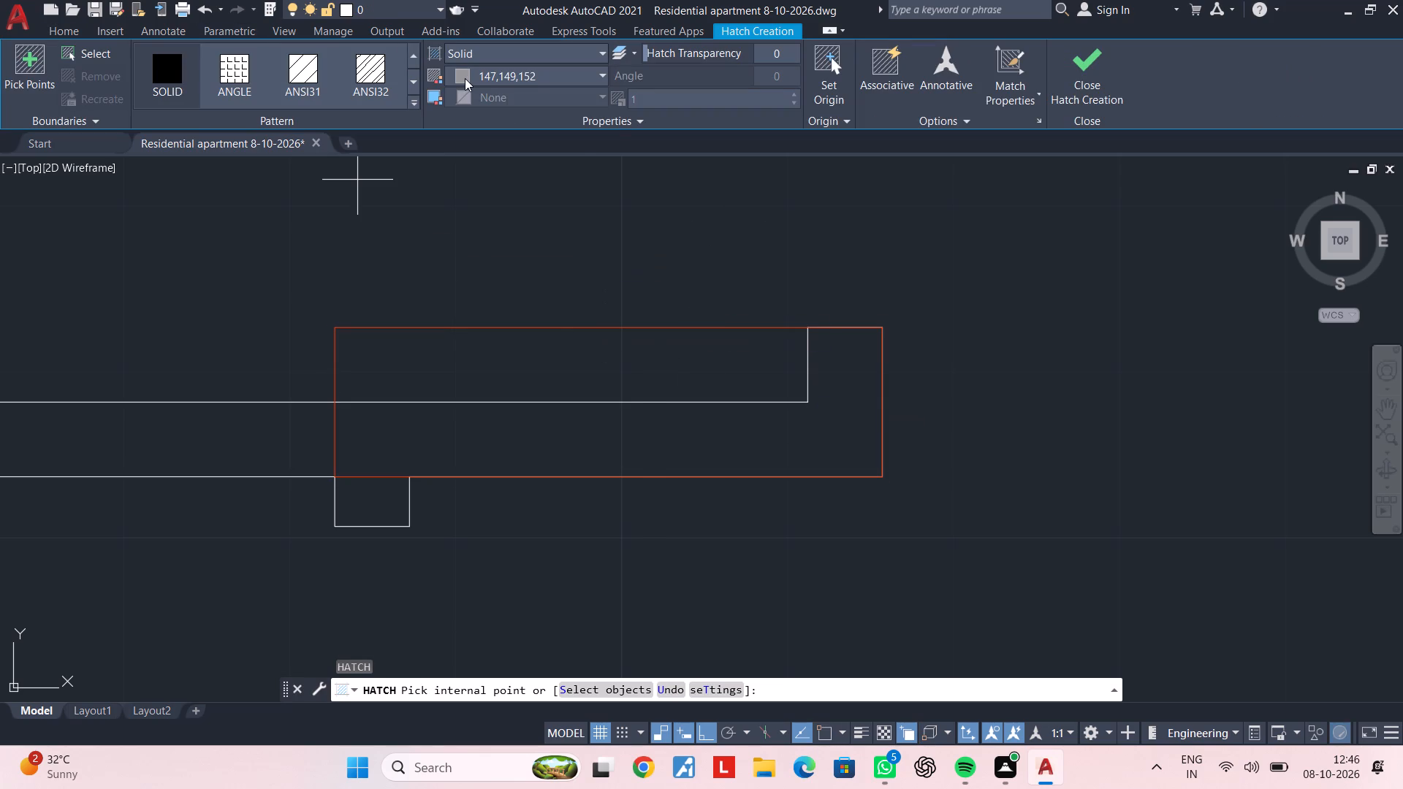
left_click(465, 78)
left_click(510, 223)
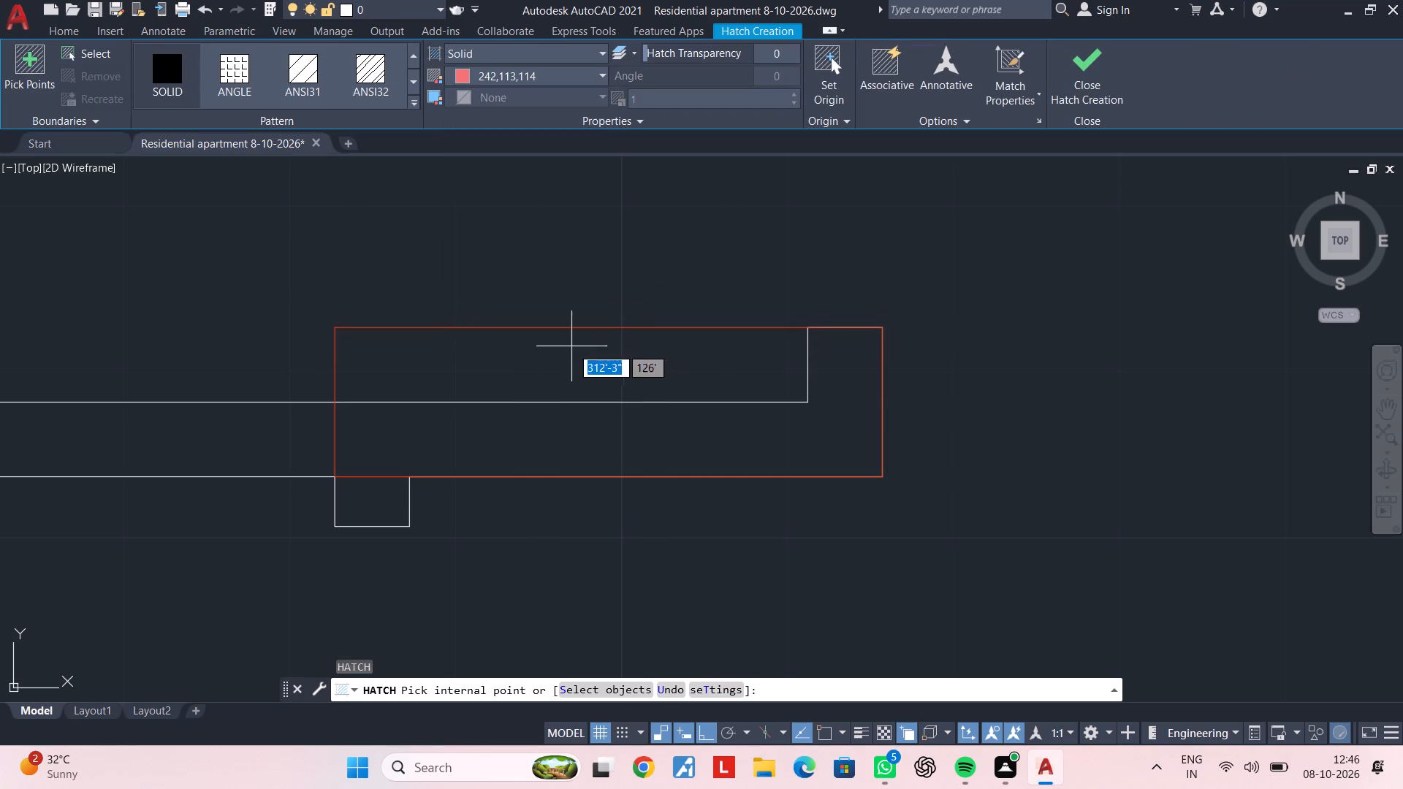
scroll(590, 373, "down", 3)
scroll(590, 373, "up", 1)
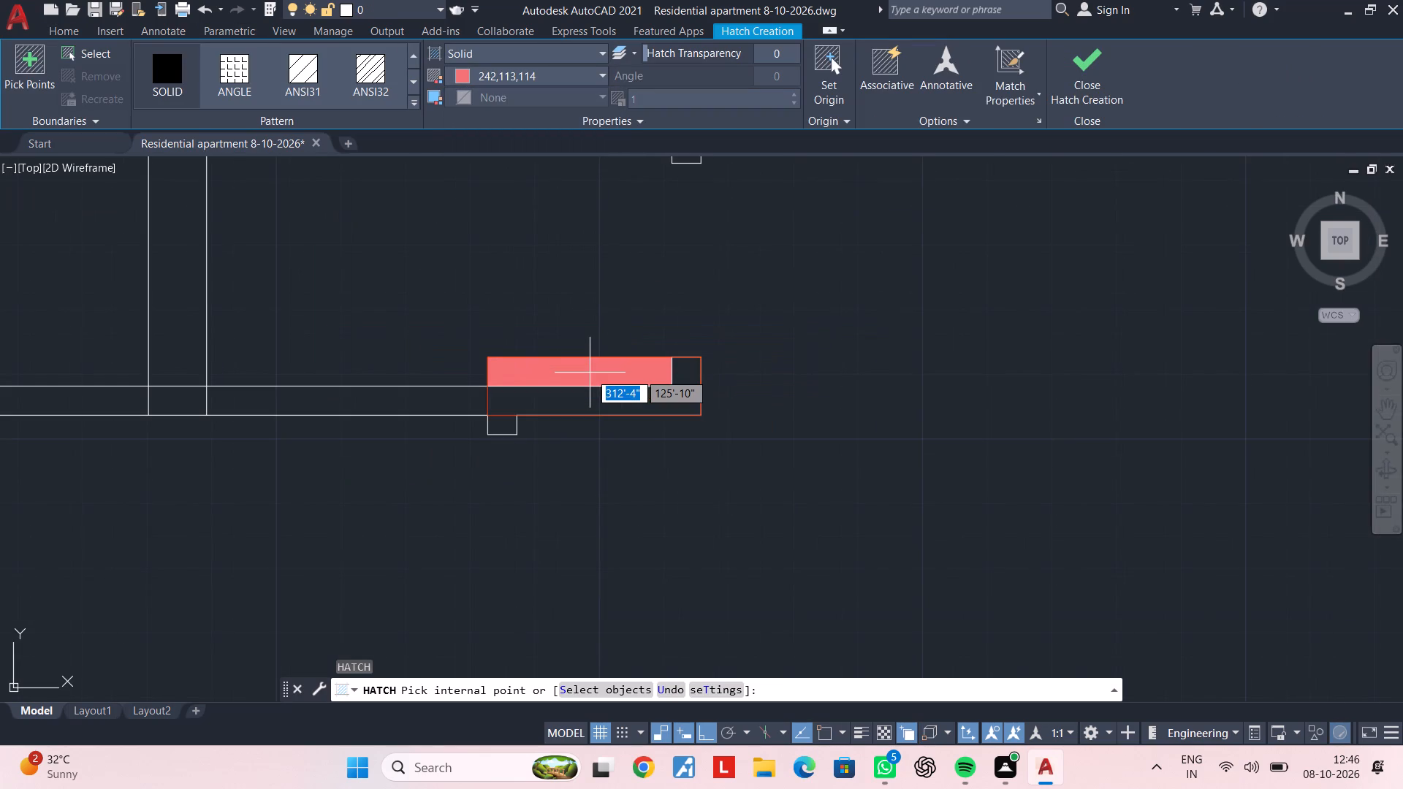
left_click(590, 373)
left_click(594, 398)
middle_click_drag(620, 400, 675, 399)
key("Escape")
key("Escape")
key("Escape")
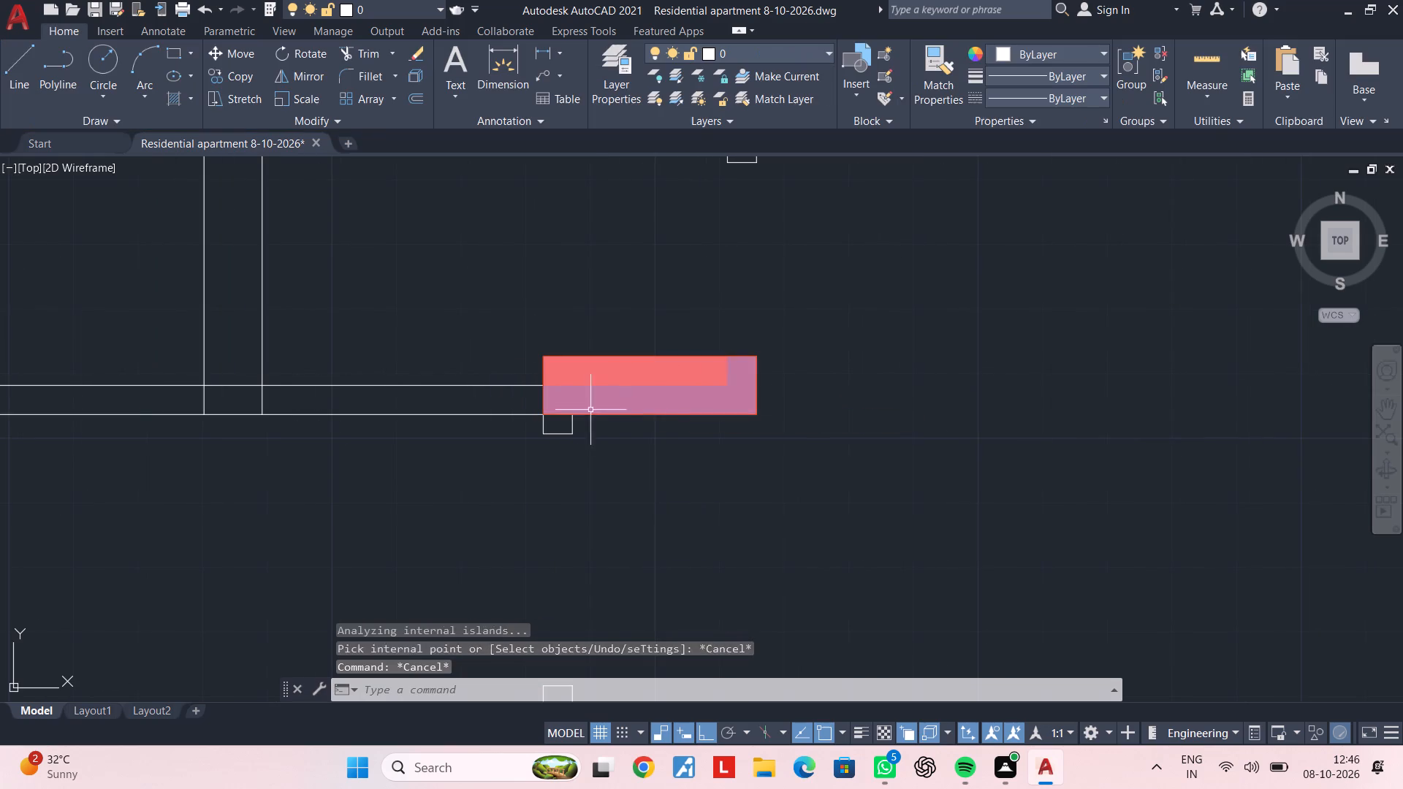
key("Escape")
key("Escape")
middle_click_drag(604, 417, 708, 394)
key("Escape")
middle_click_drag(655, 418, 665, 416)
key("Escape")
key("Escape")
key("Escape")
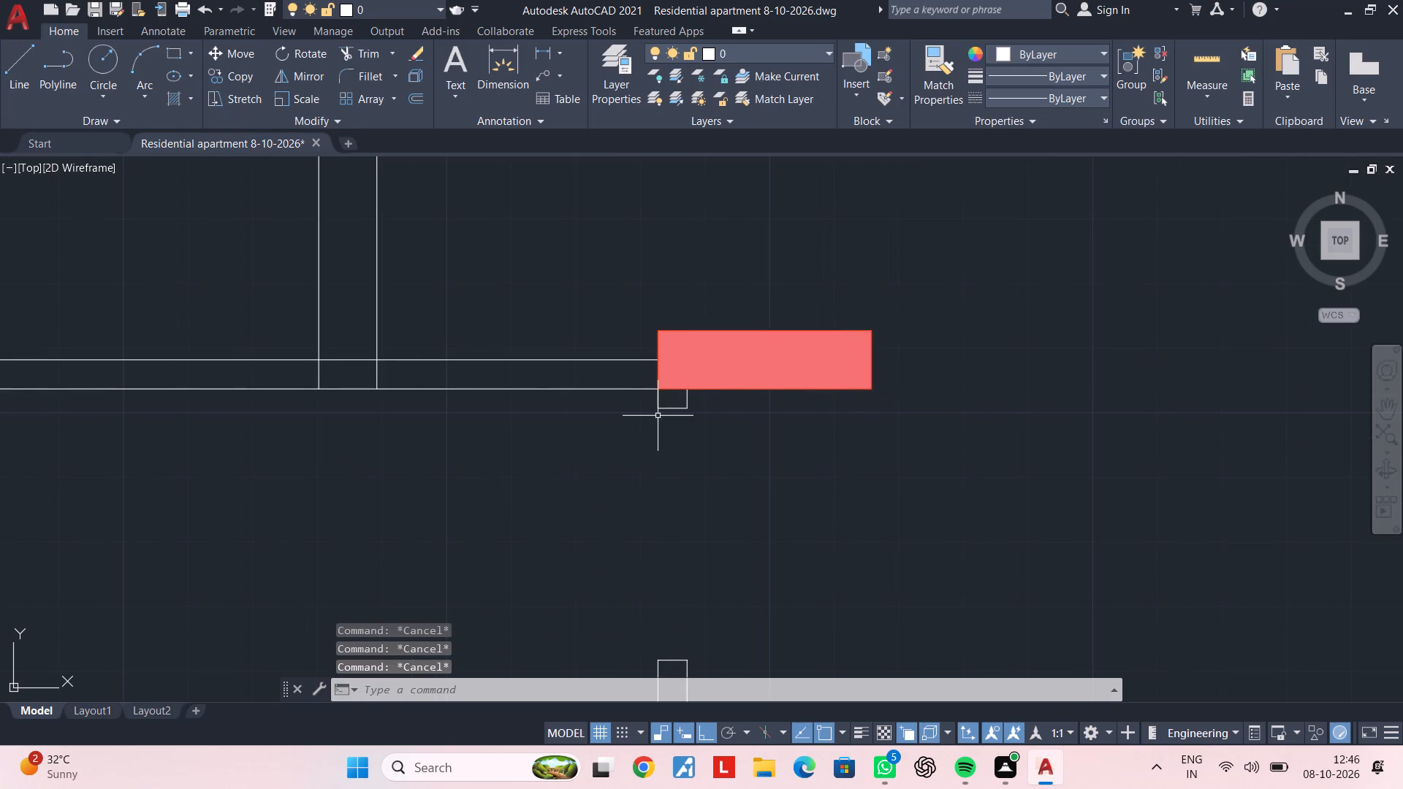
Examine the apartment plan alongside the parking plan for column positions still missing.
middle_click_drag(788, 509, 797, 395)
scroll(731, 414, "down", 3)
middle_click_drag(729, 418, 709, 444)
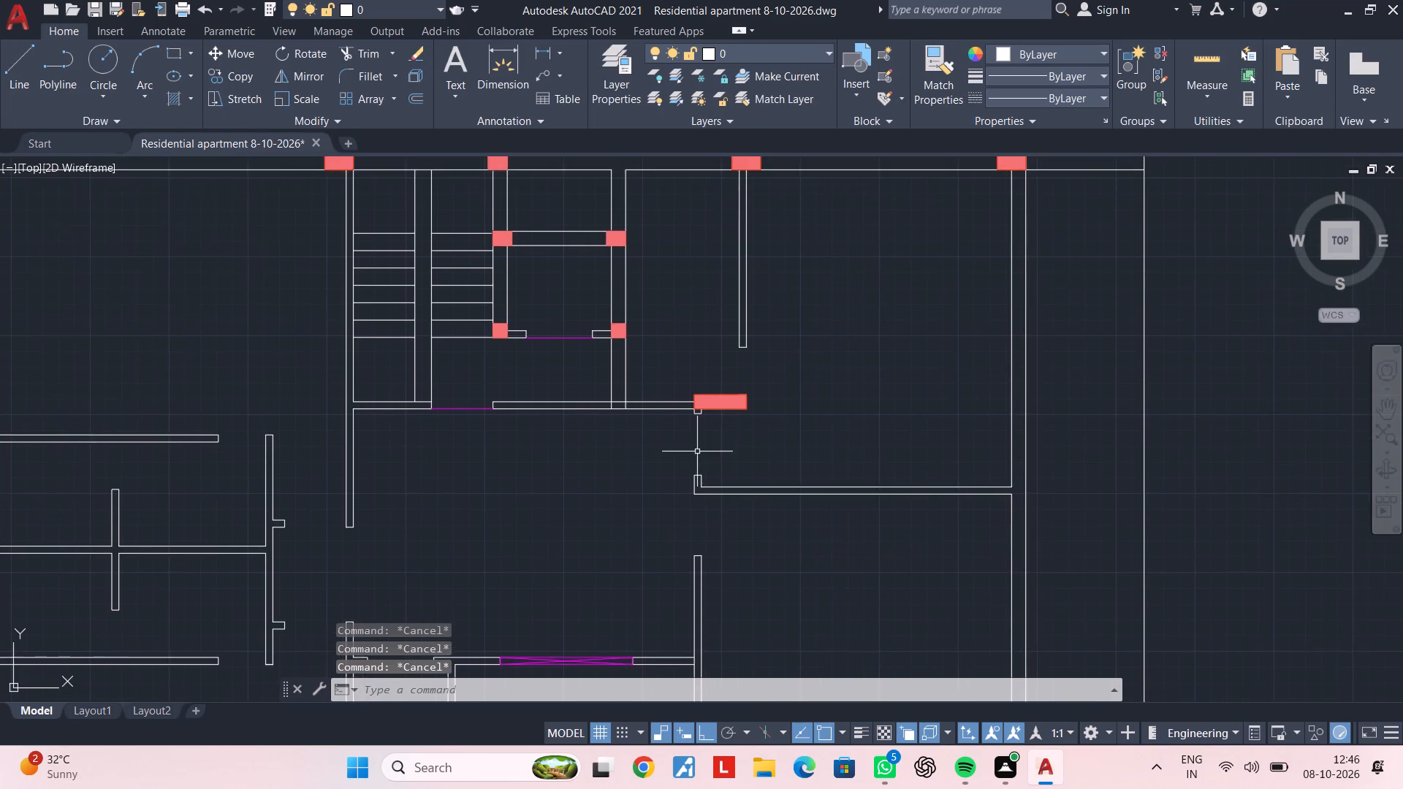
middle_click_drag(697, 451, 715, 413)
key("Escape")
key("Escape")
key("Escape")
key("Escape")
scroll(785, 411, "down", 1)
middle_click_drag(802, 423, 802, 423)
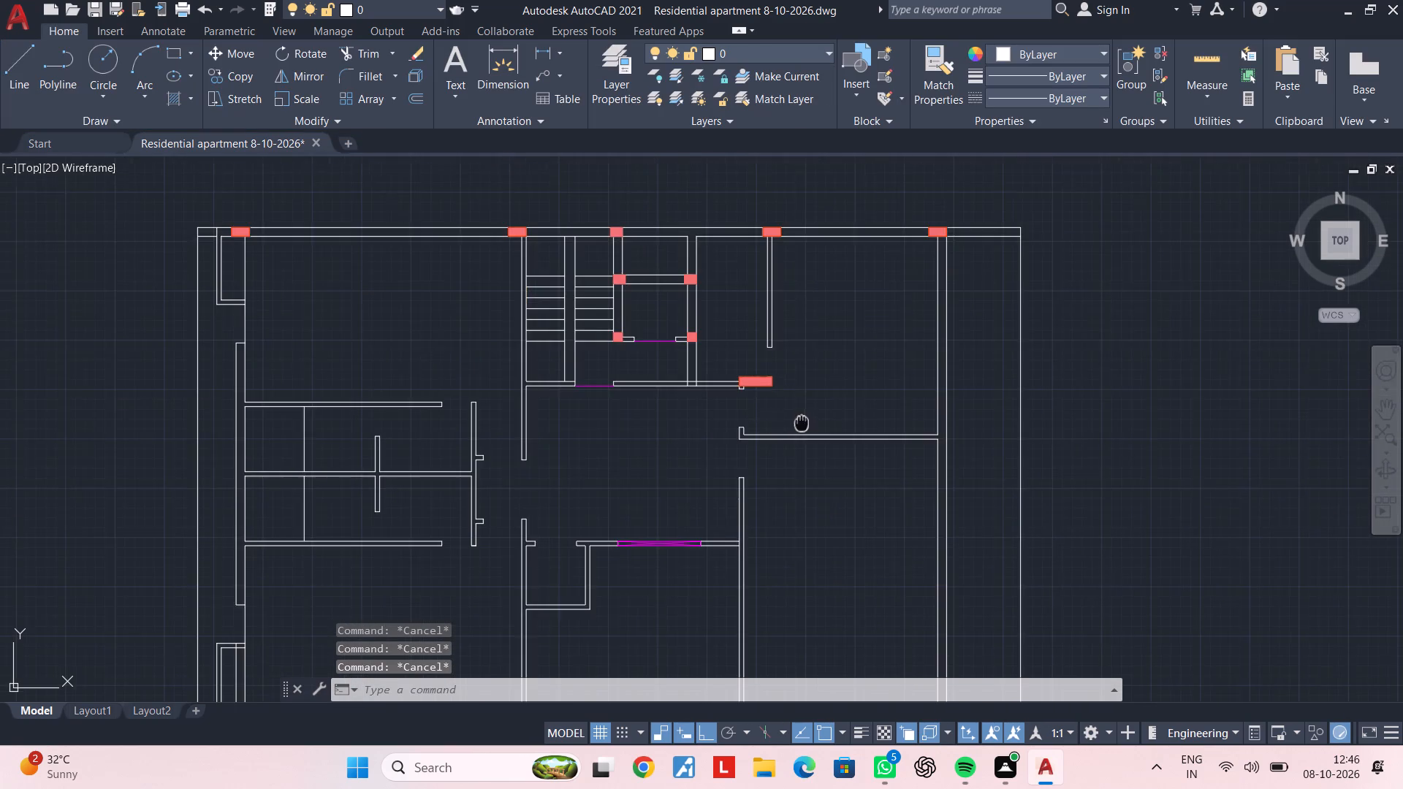
middle_click_drag(802, 423, 636, 440)
key("Escape")
key("Escape")
key("Escape")
key("Escape")
key("Escape")
key("Escape")
key("Escape")
key("Escape")
key("Escape")
key("Escape")
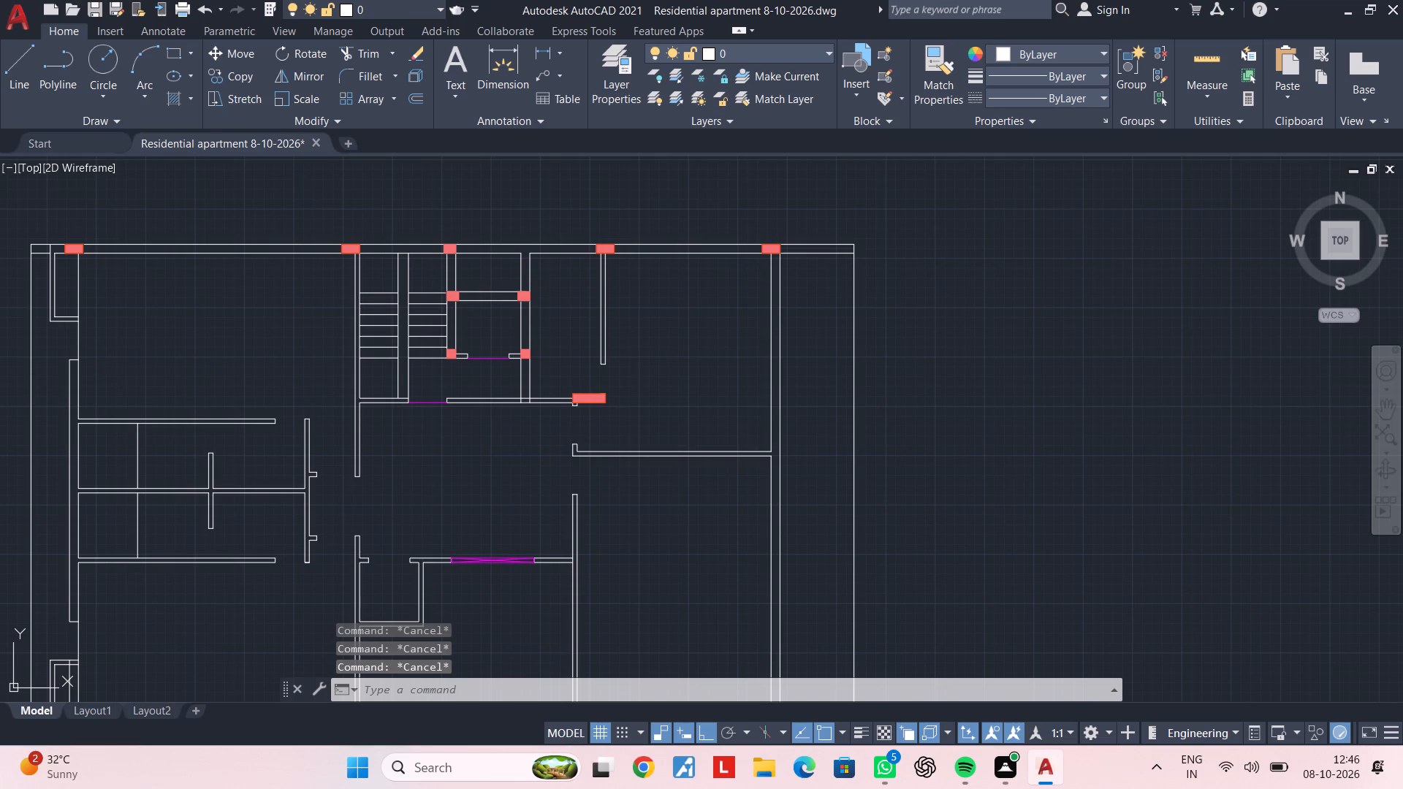
scroll(772, 479, "up", 1)
middle_click_drag(666, 462, 913, 455)
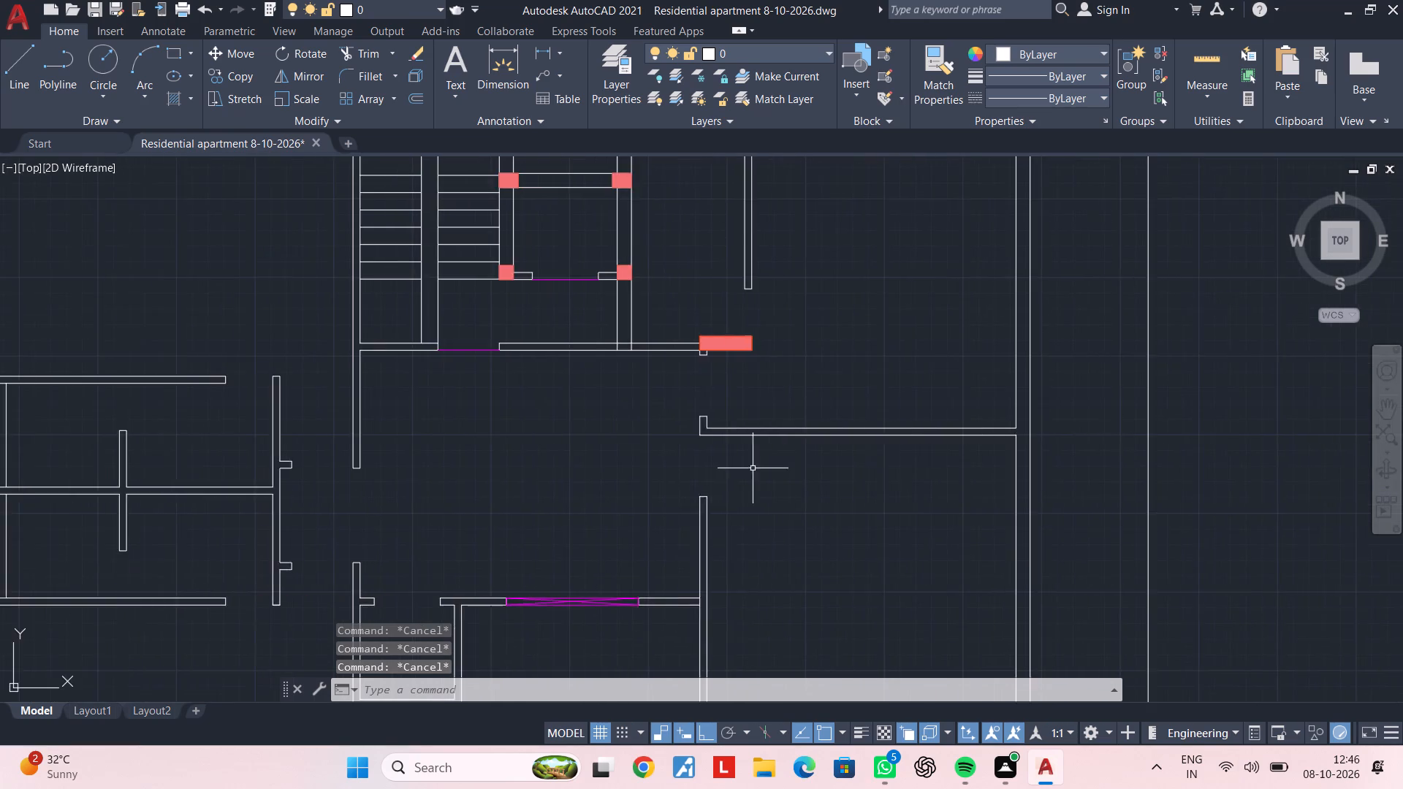
scroll(748, 468, "down", 1)
middle_click_drag(752, 468, 875, 438)
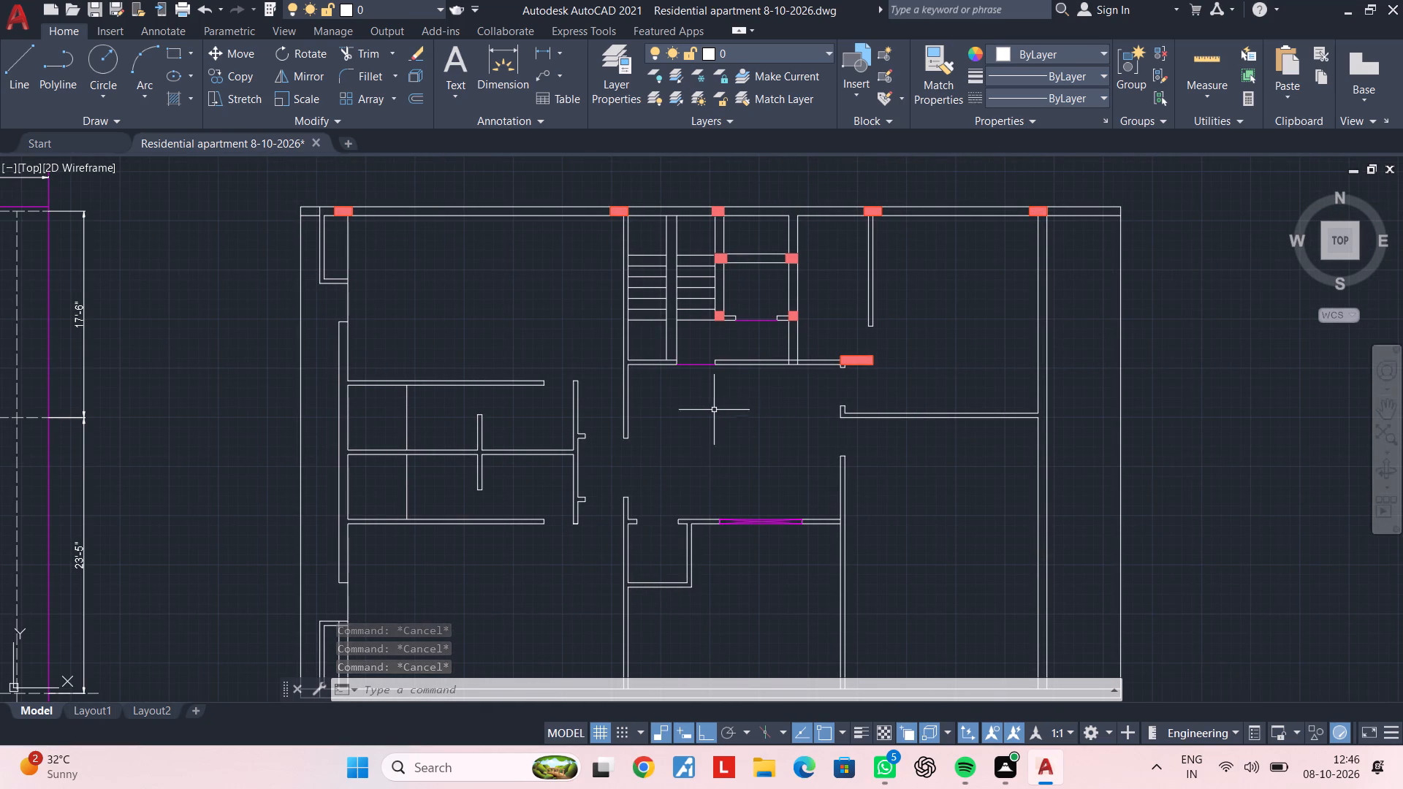
middle_click_drag(710, 411, 676, 429)
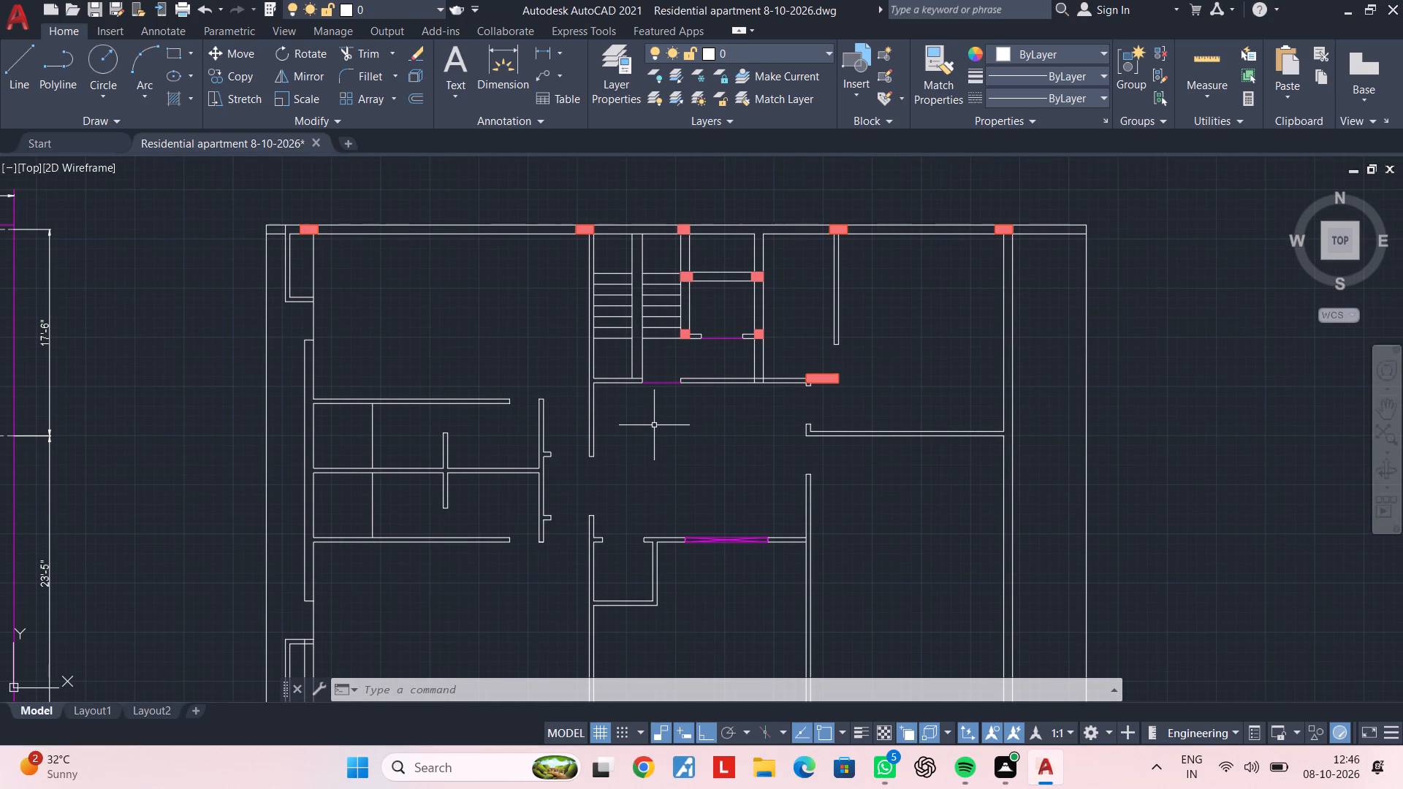
middle_click_drag(730, 507, 783, 495)
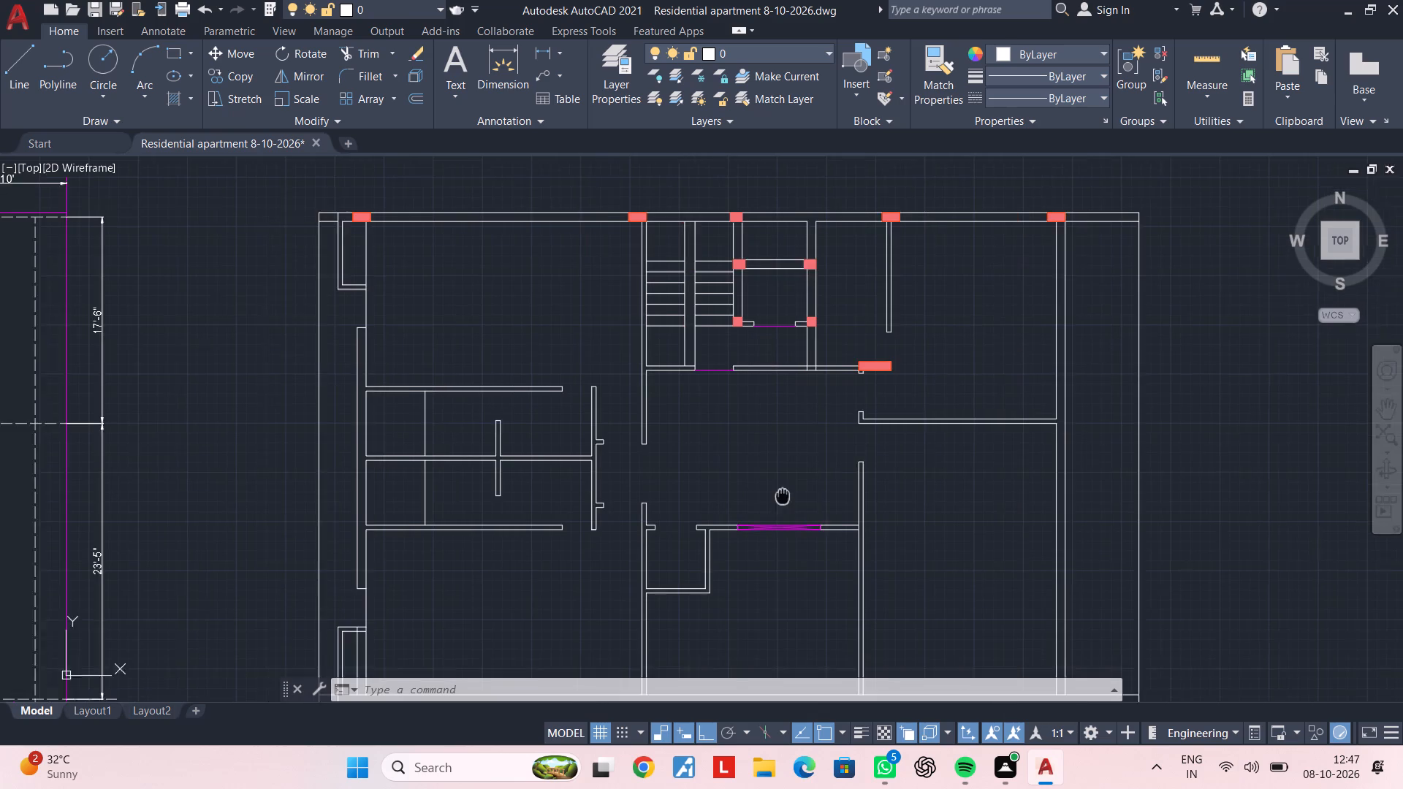
middle_click_drag(783, 495, 799, 493)
middle_click_drag(708, 454, 769, 454)
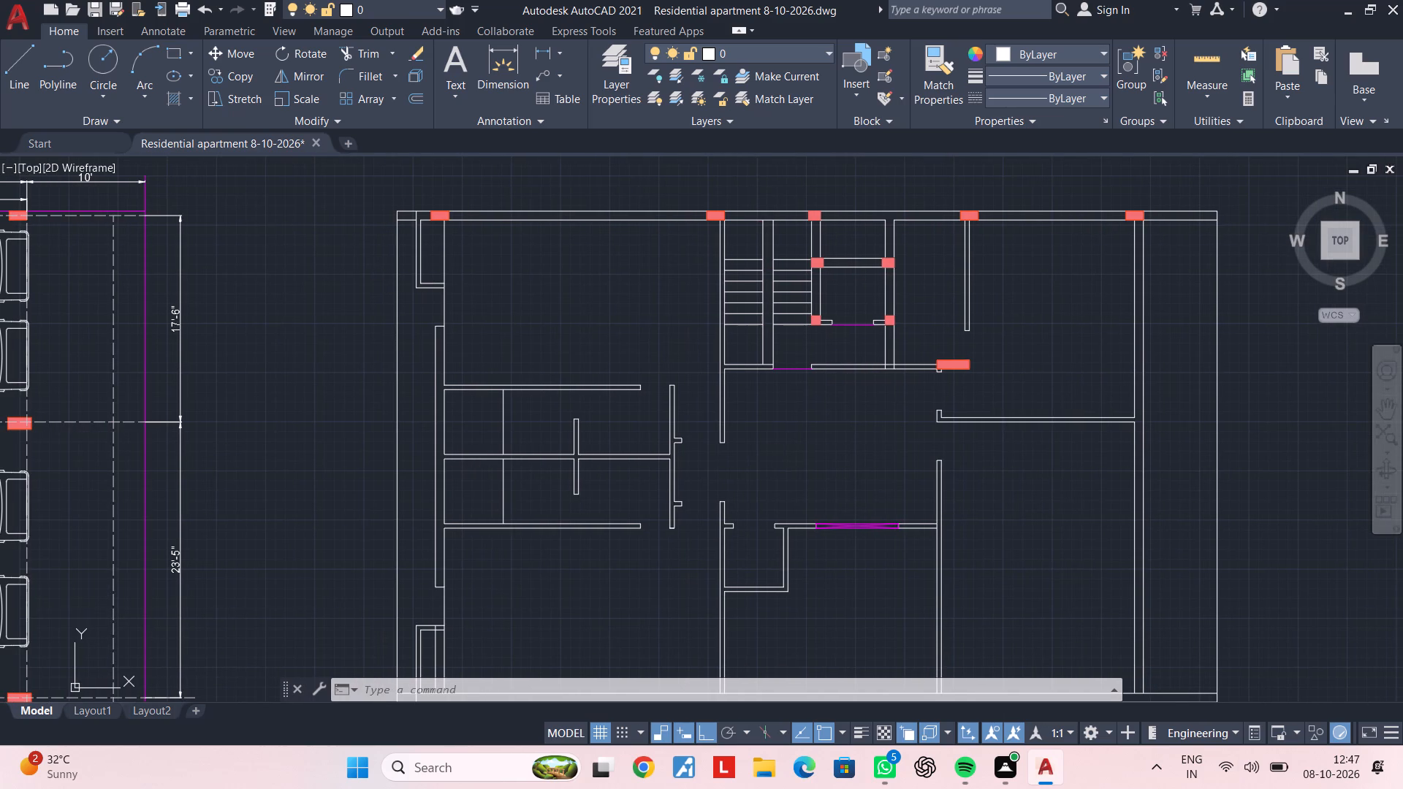
scroll(759, 438, "down", 2)
middle_click_drag(881, 429, 924, 417)
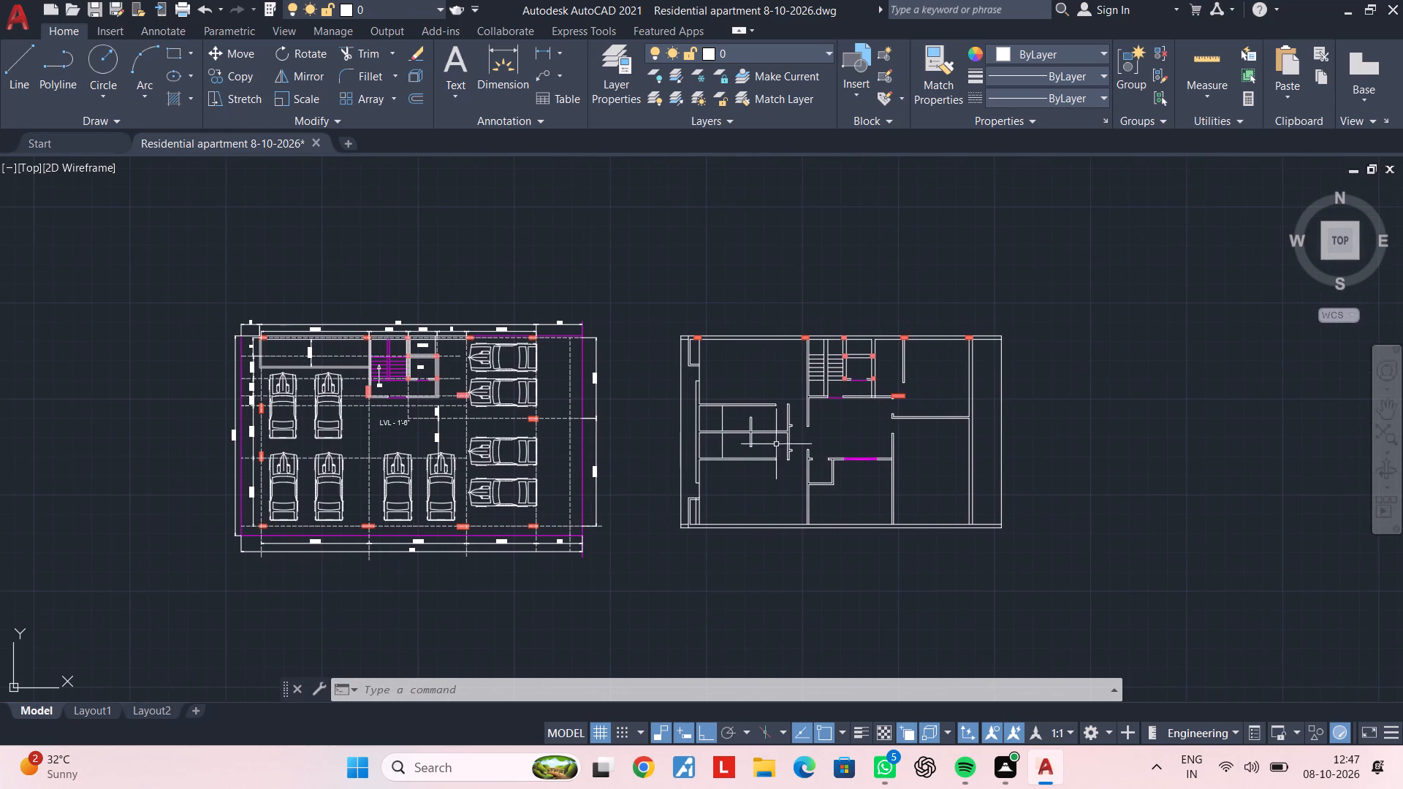
Copy the hatched vertical column at the stair lobby's southwest corner in the parking plan to the matching apartment-plan corner, aligned by its lower-east corner.
scroll(360, 387, "up", 5)
left_click(359, 351)
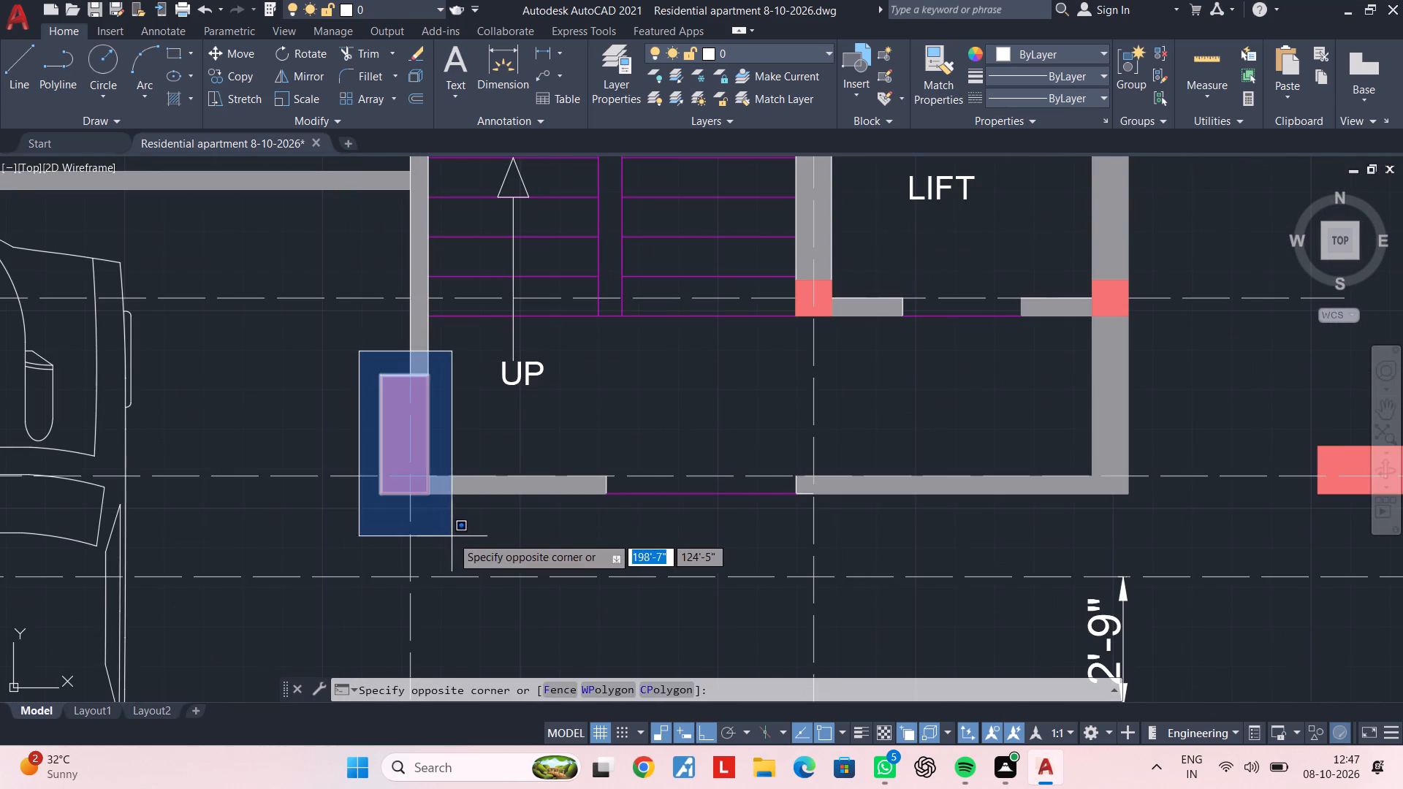
left_click(453, 536)
key("c")
key("o")
key("space")
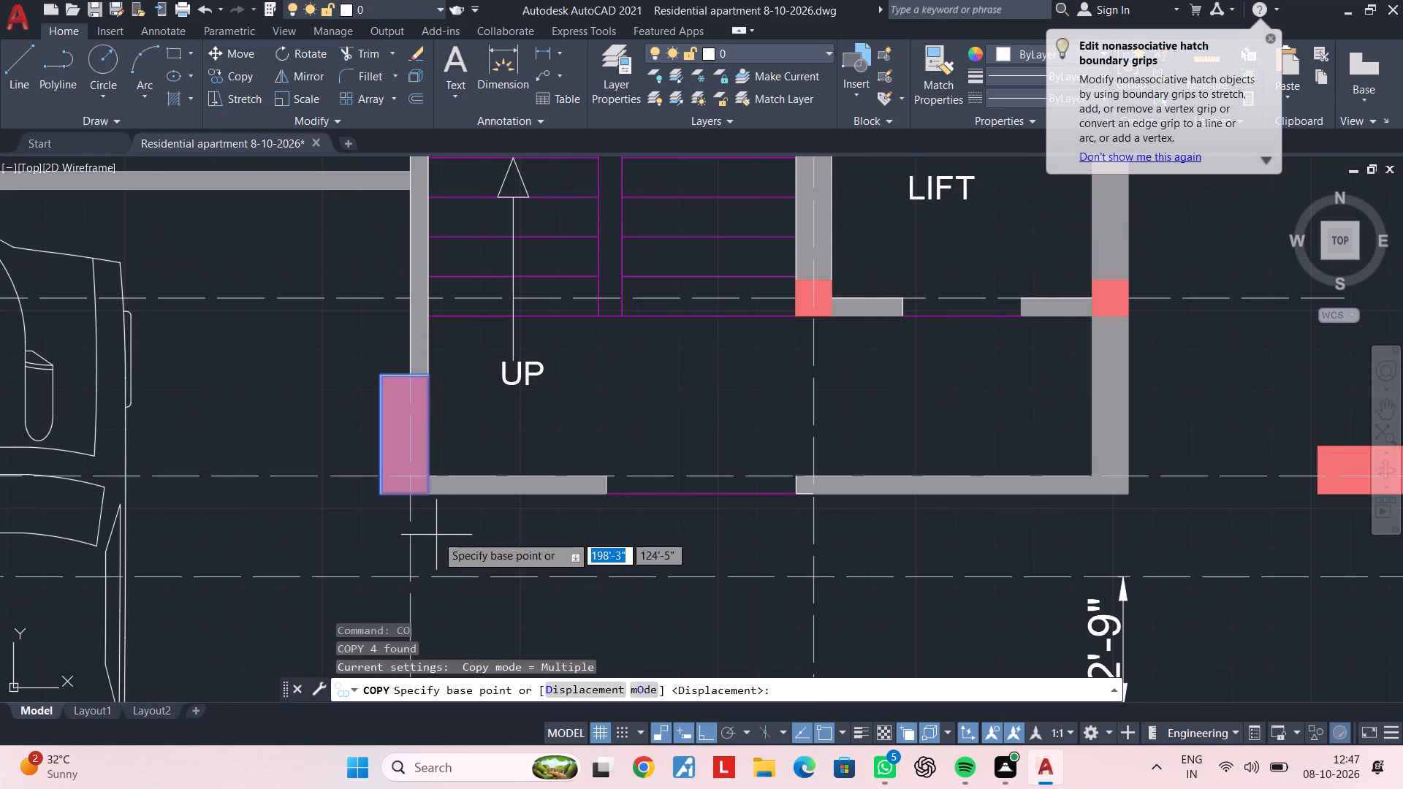
scroll(435, 535, "up", 1)
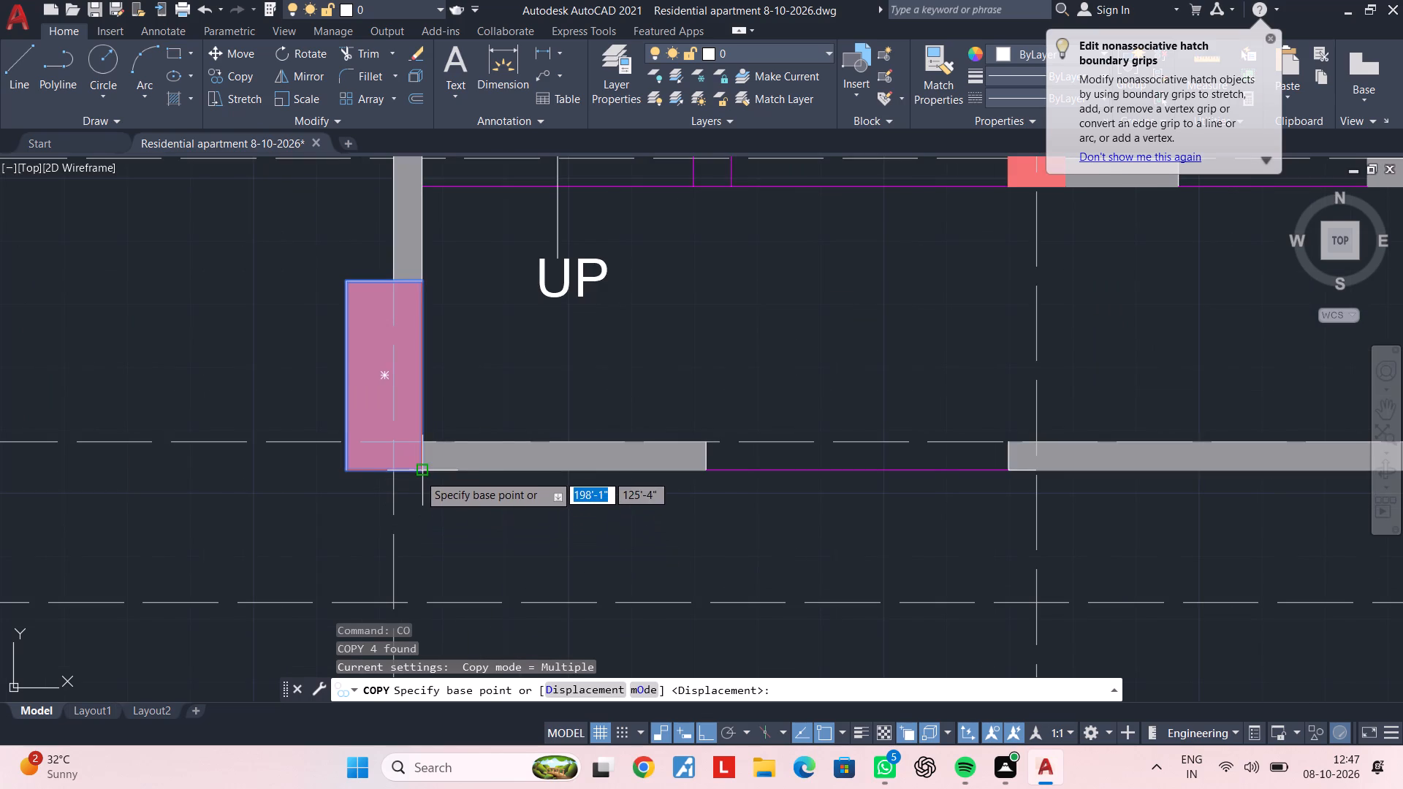
left_click(420, 470)
scroll(643, 481, "down", 3)
middle_click_drag(781, 470, 268, 473)
middle_click_drag(1007, 480, 172, 480)
middle_click_drag(815, 465, 440, 487)
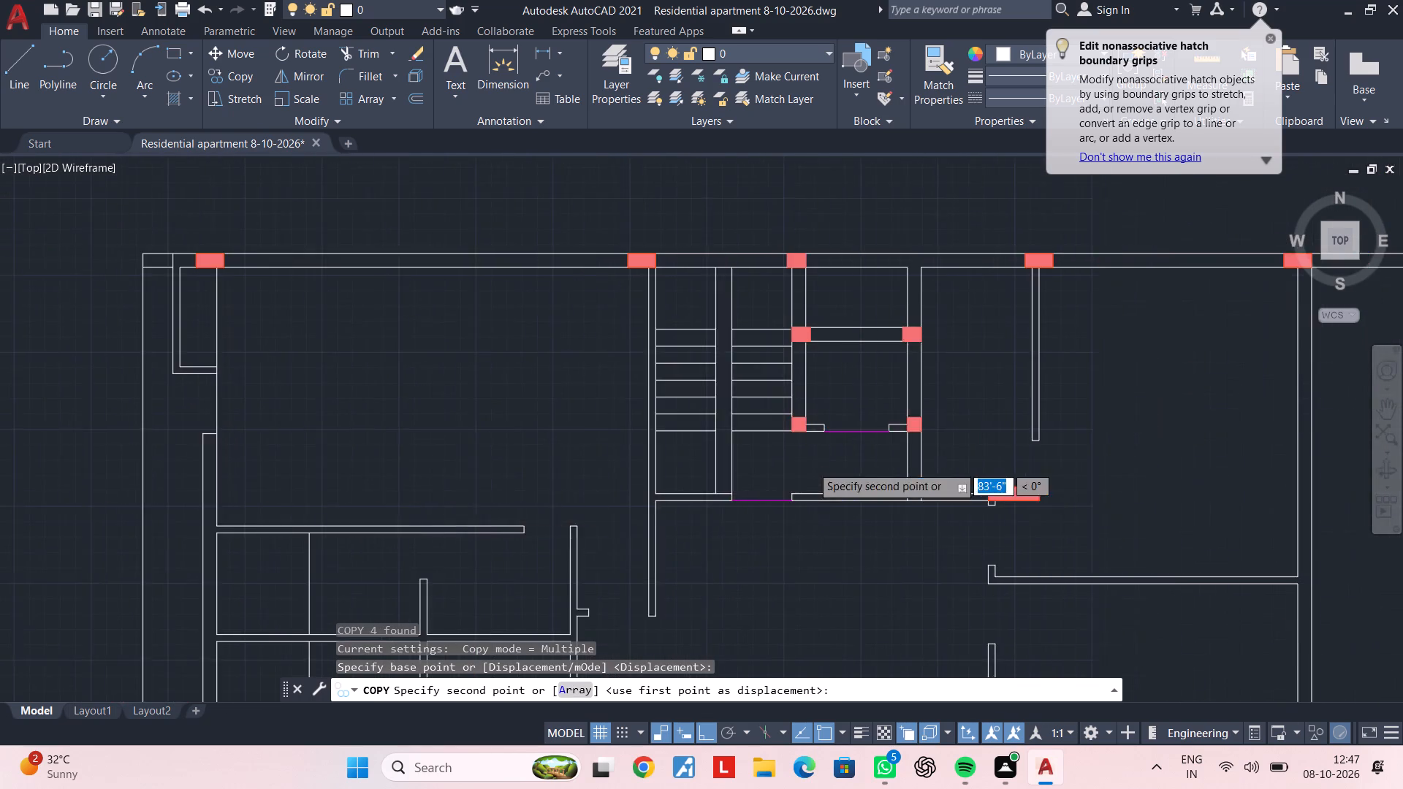
scroll(620, 515, "up", 2)
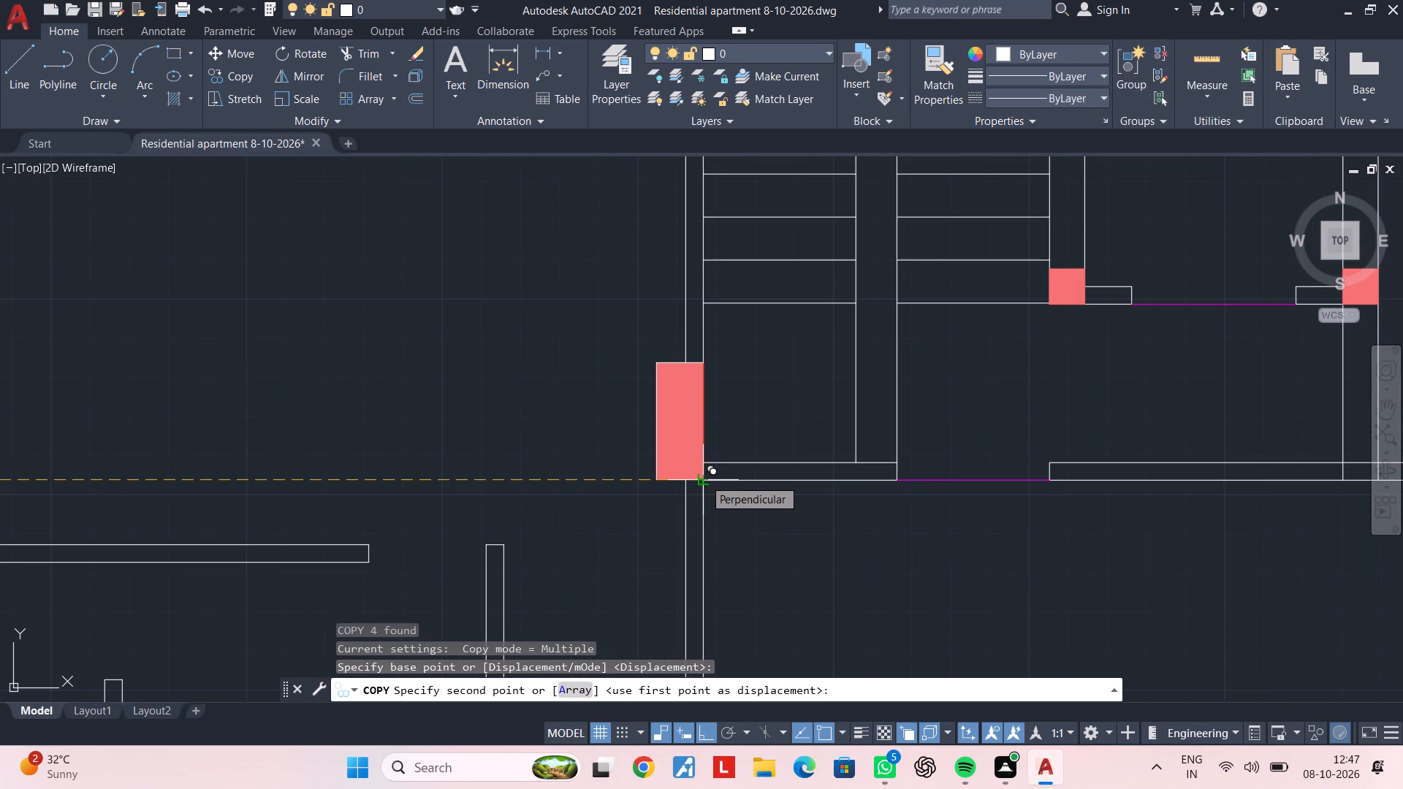
left_click(704, 479)
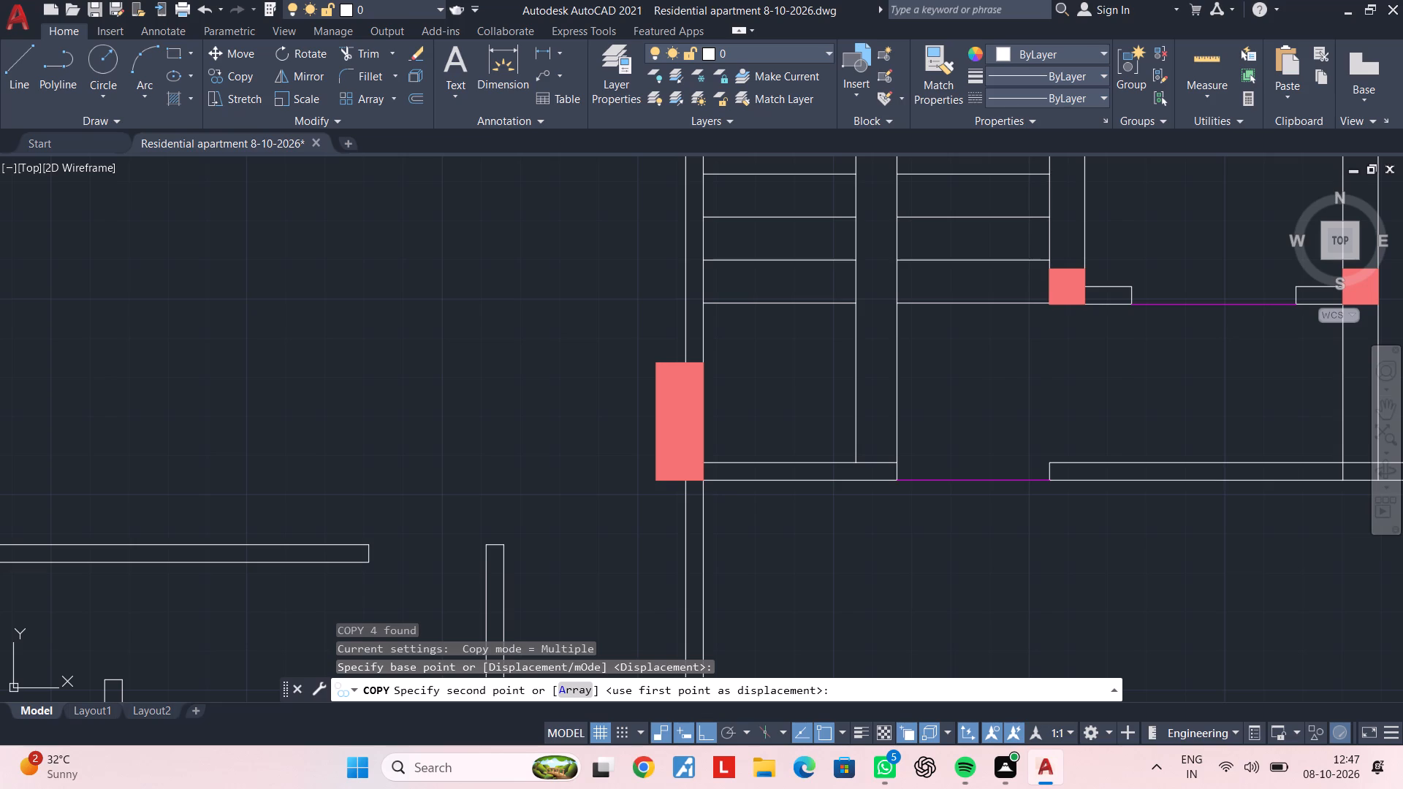
key("Escape")
scroll(742, 536, "down", 3)
middle_click_drag(742, 536, 693, 430)
key("Escape")
key("Escape")
key("Escape")
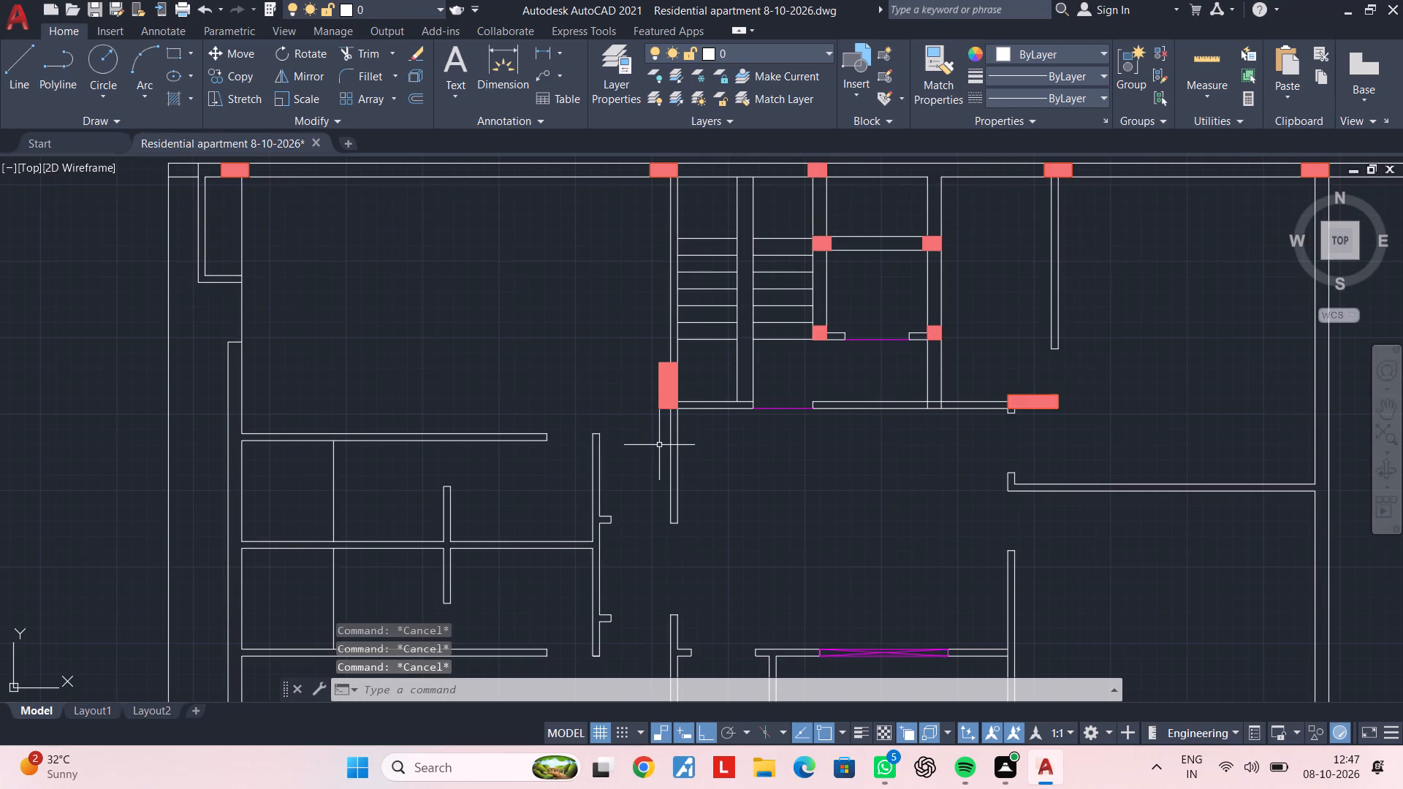
key("Escape")
key("Escape")
key("Escape")
key("Escape")
key("Escape")
key("Escape")
key("Escape")
key("Escape")
key("Escape")
Copy the parking plan's west column beside the 2'-2" dimension to the apartment's west wall, aligning its upper-east corner with the upper partition's top face.
middle_click_drag(668, 445, 679, 373)
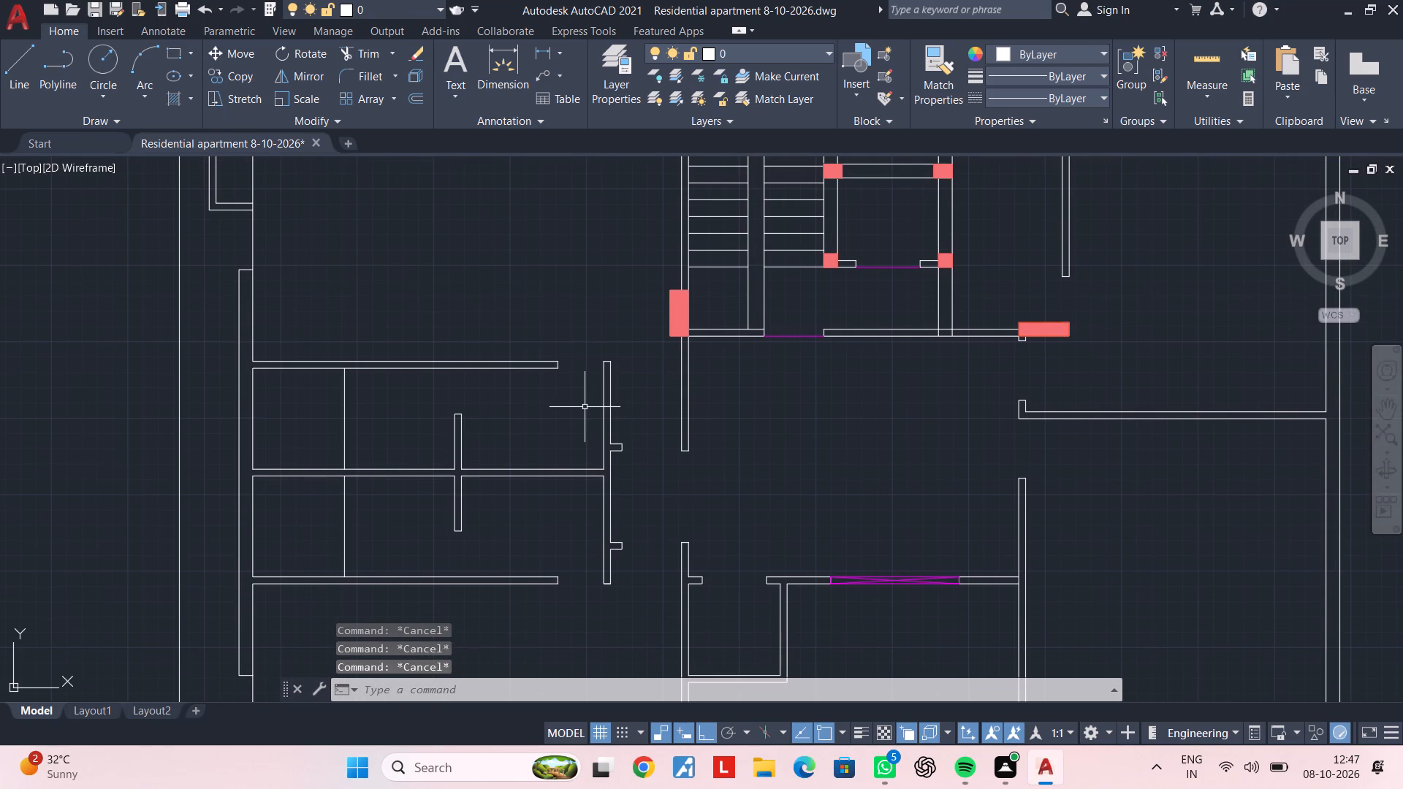
middle_click_drag(520, 404, 831, 386)
scroll(569, 340, "up", 2)
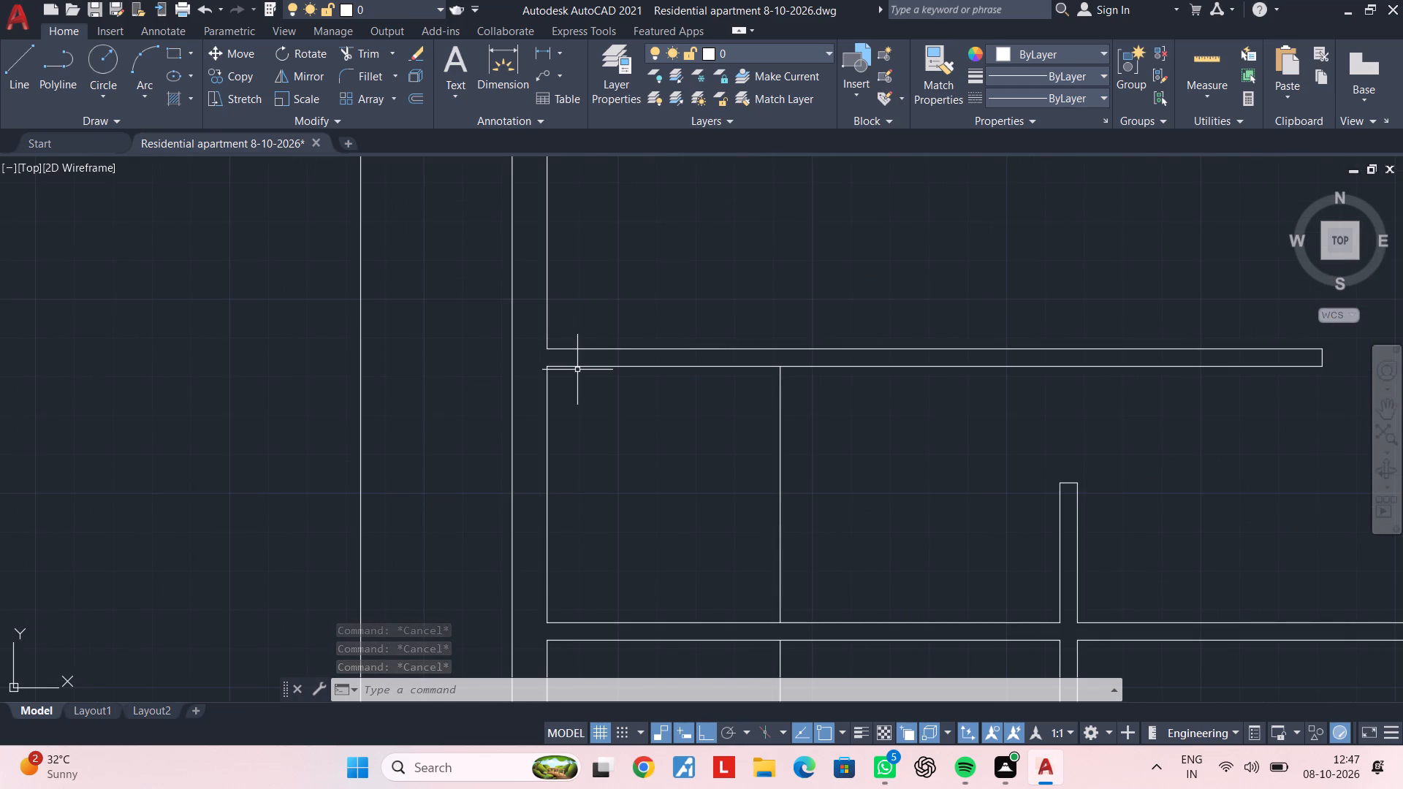
scroll(571, 370, "down", 3)
middle_click_drag(506, 393, 848, 397)
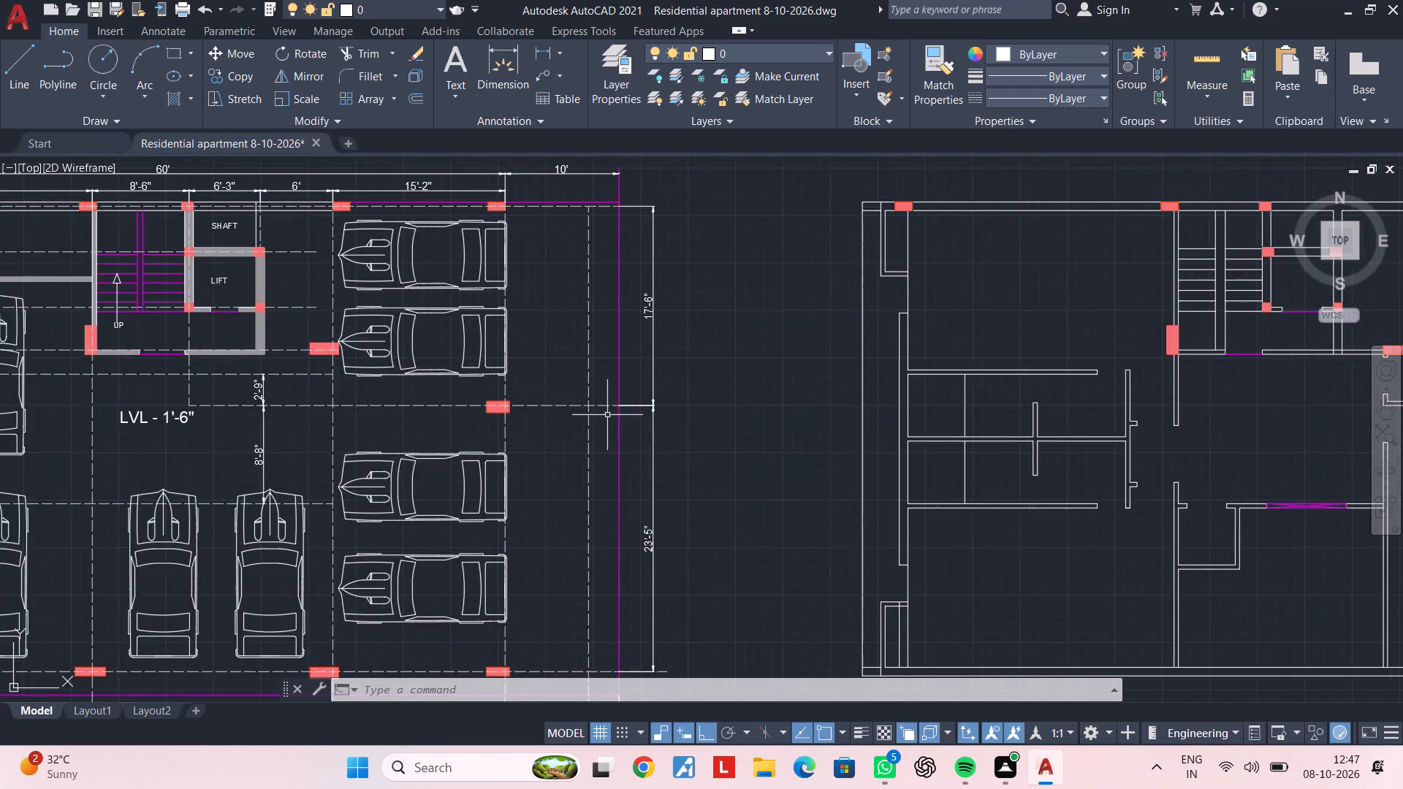
middle_click_drag(628, 413, 1067, 412)
middle_click_drag(588, 395, 881, 389)
scroll(598, 376, "up", 2)
scroll(531, 375, "up", 1)
left_click(418, 293)
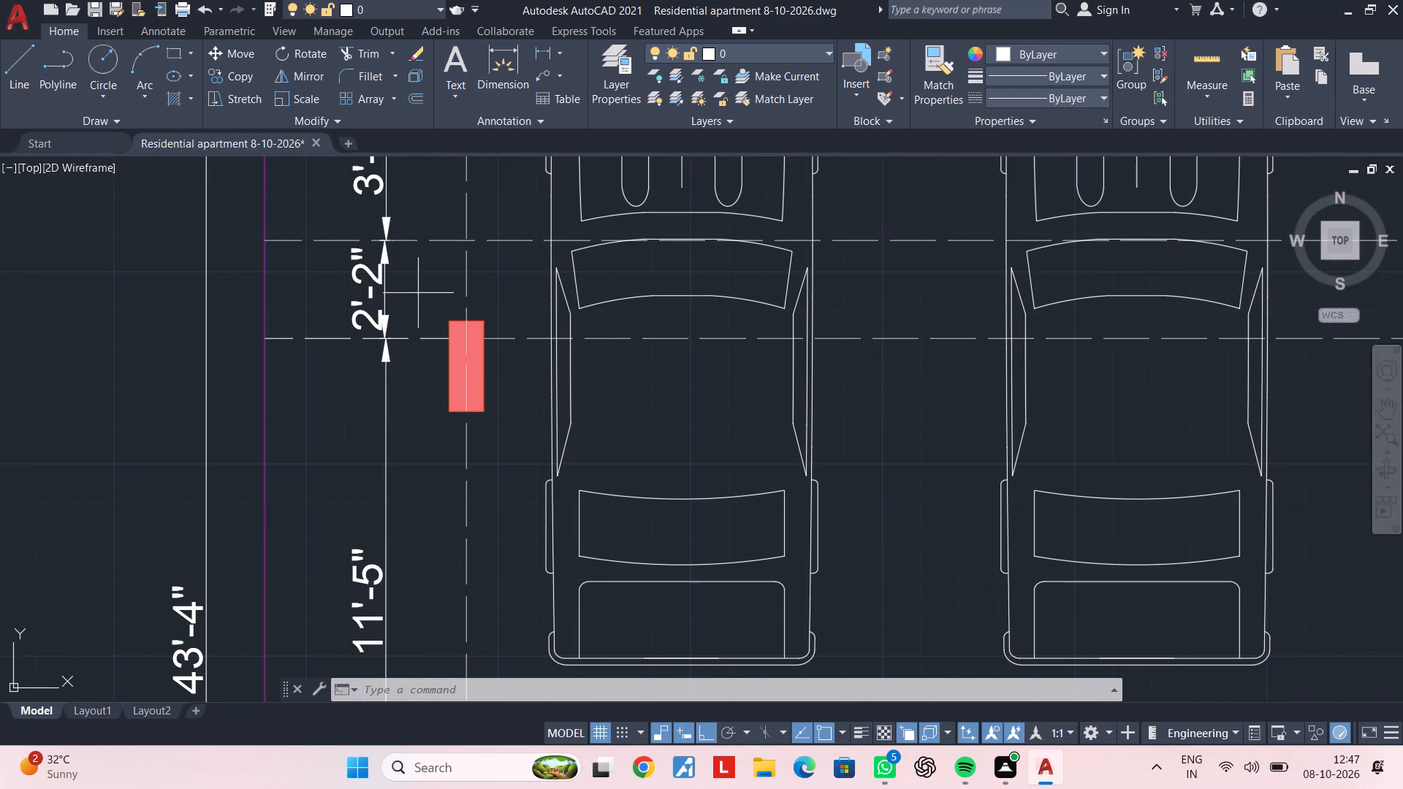
left_click(513, 446)
type("co")
key("space")
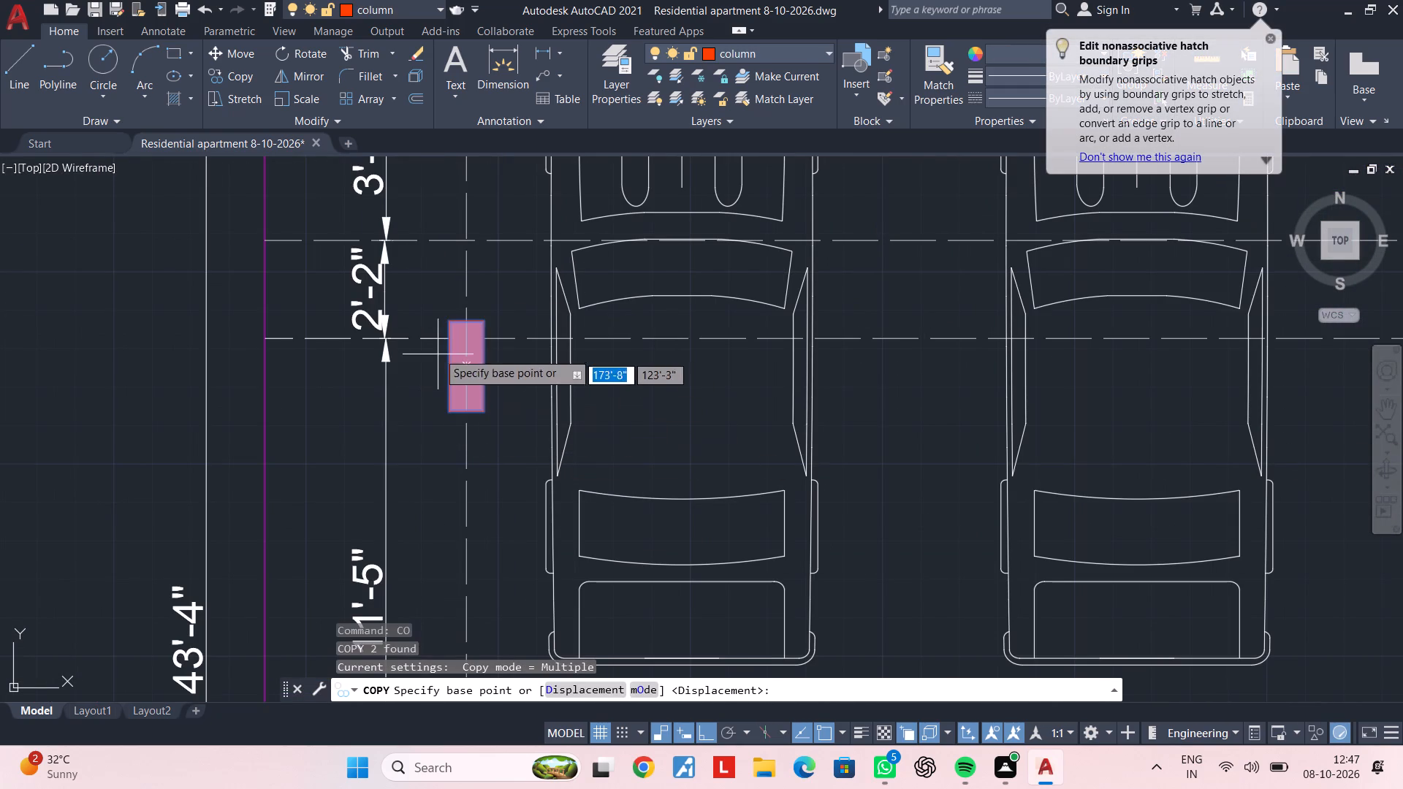
left_click(481, 321)
scroll(929, 354, "down", 2)
middle_click_drag(965, 357, 234, 342)
middle_click_drag(1041, 352, 709, 348)
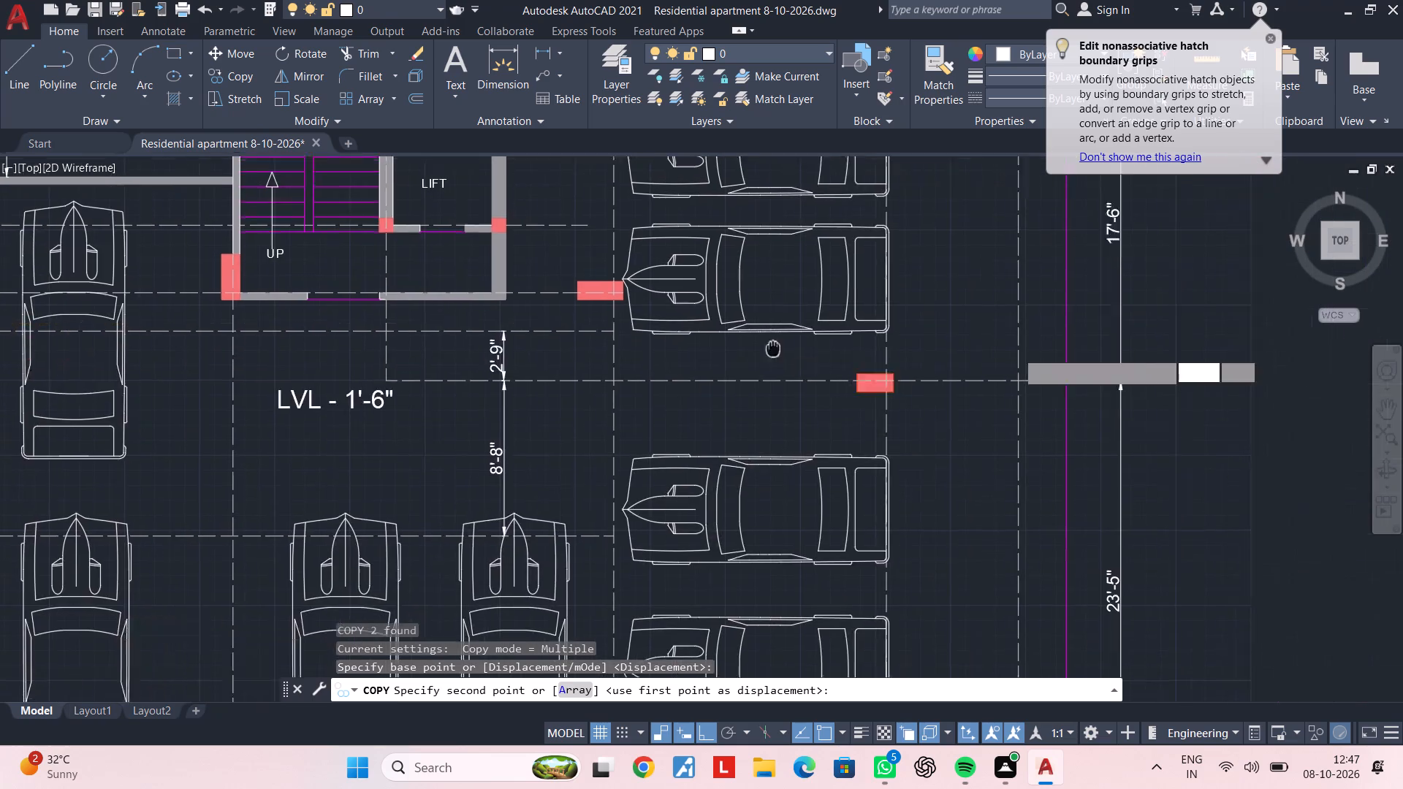
middle_click_drag(709, 348, 240, 333)
middle_click_drag(1133, 365, 987, 365)
scroll(770, 315, "up", 1)
scroll(833, 315, "up", 2)
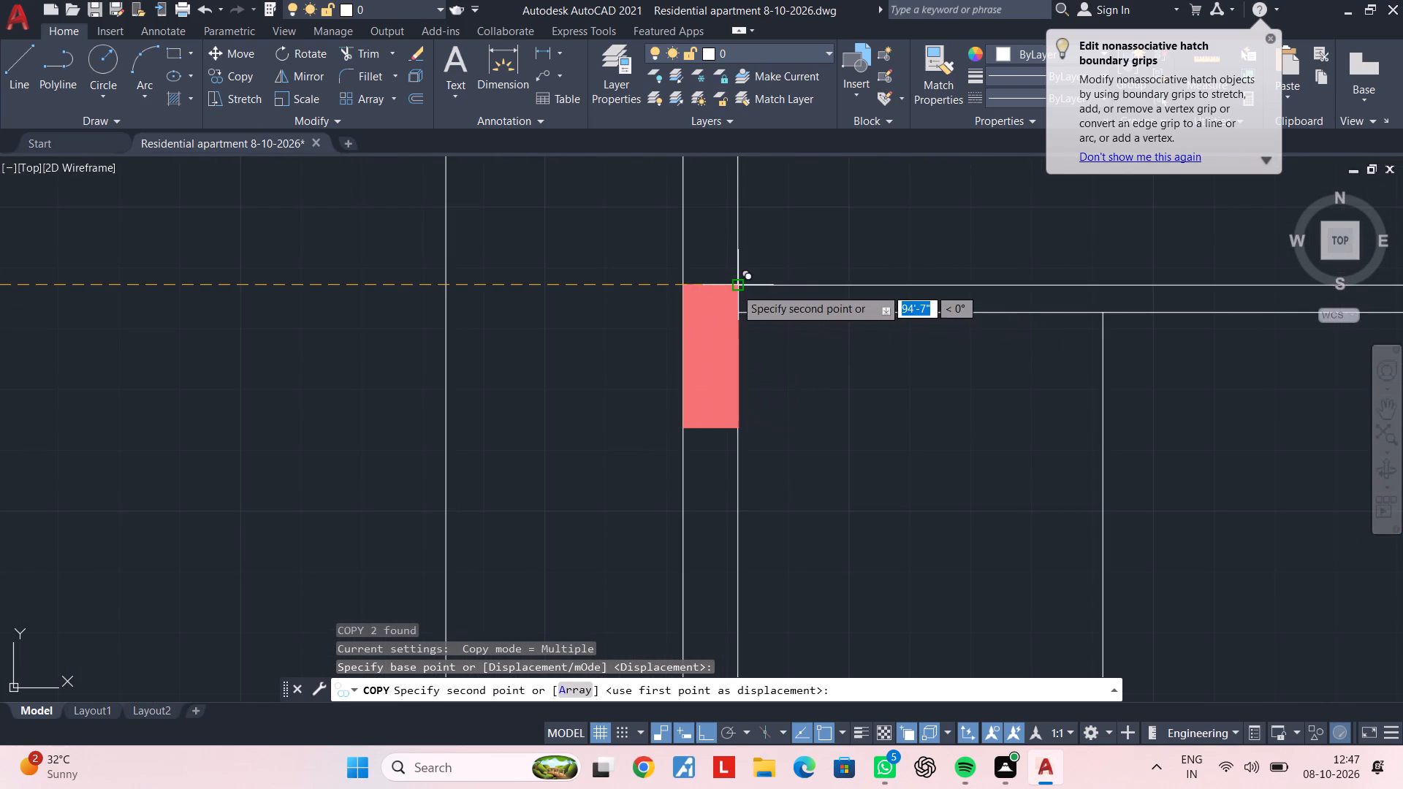
left_click(735, 287)
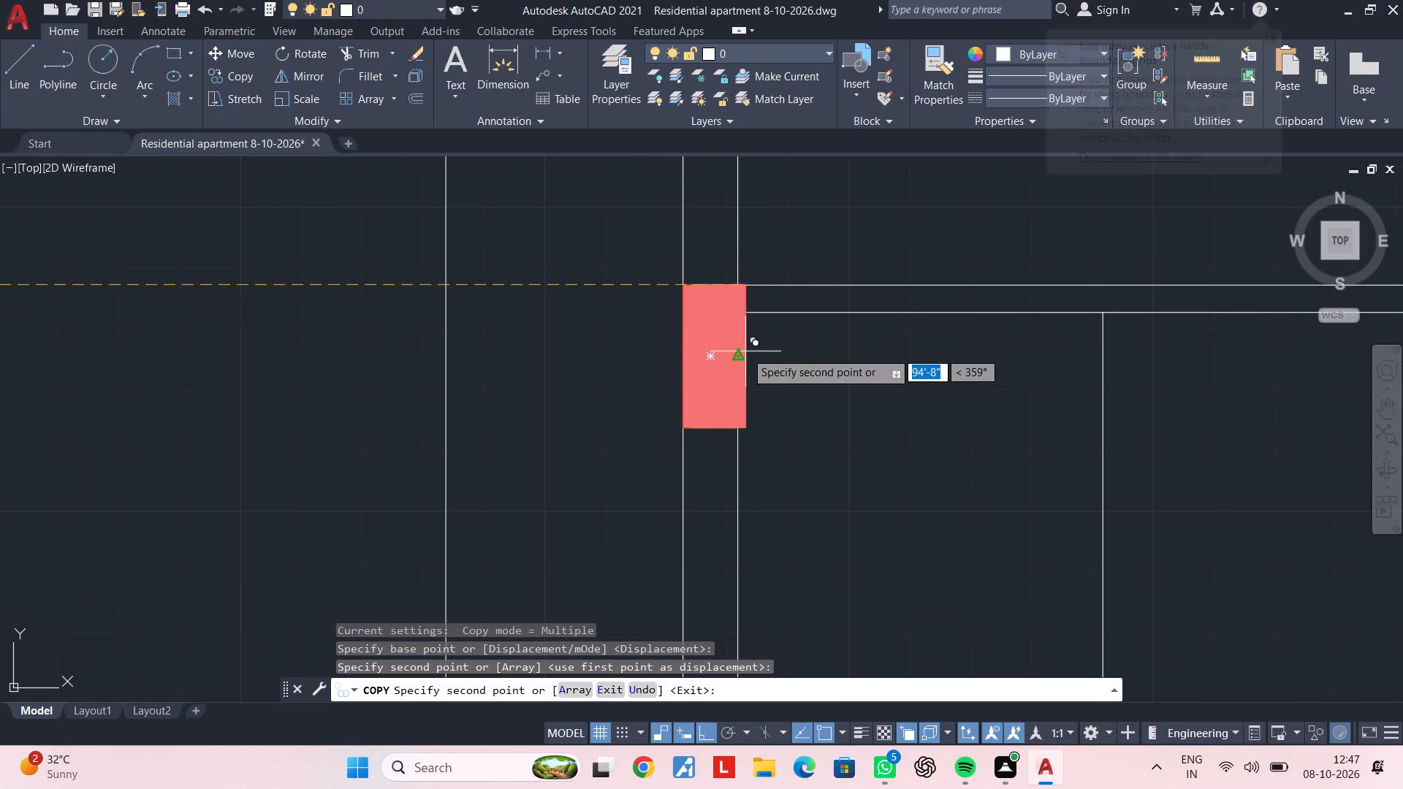
key("Escape")
key("Escape")
Copy the parking plan's west column below the 11'-5" dimension straight across to the apartment's west wall, aligning its lower-east corner with the wall's east face.
scroll(753, 399, "down", 3)
middle_click_drag(757, 412, 758, 219)
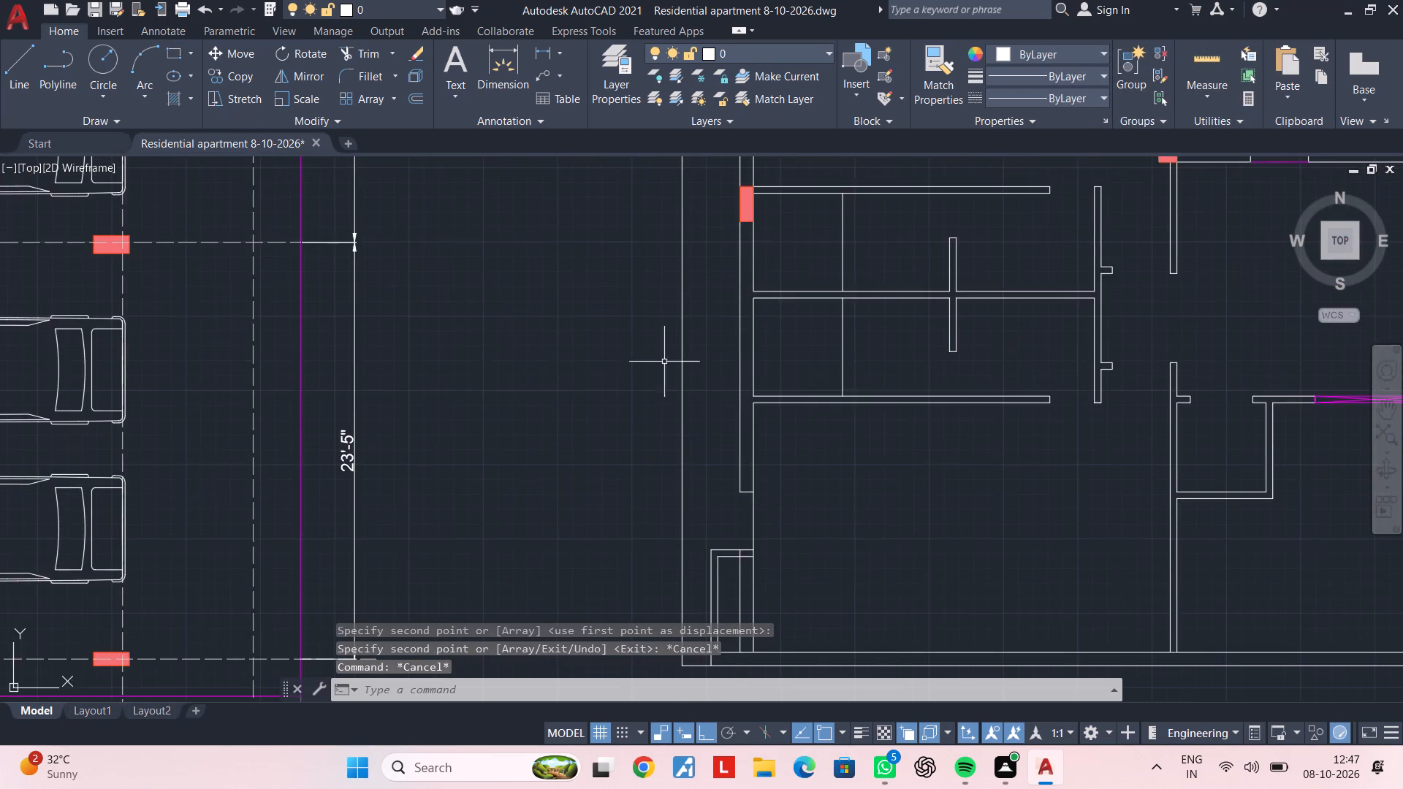
middle_click_drag(640, 362, 1110, 373)
middle_click_drag(642, 356, 1143, 356)
middle_click_drag(502, 346, 1152, 346)
scroll(647, 362, "up", 2)
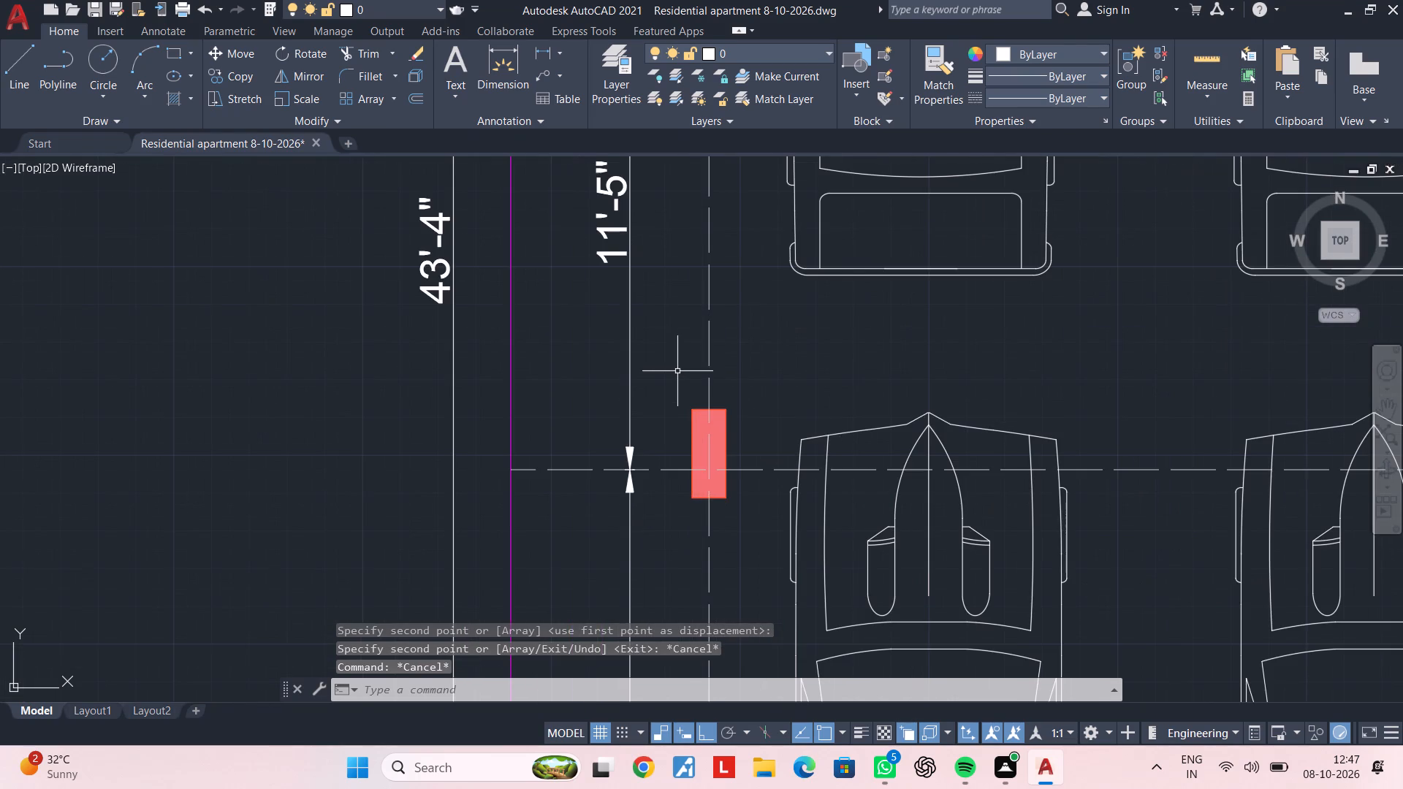
left_click(678, 371)
left_click(745, 535)
type("co")
key("space")
left_click(729, 501)
scroll(1117, 499, "down", 1)
middle_click_drag(1117, 499, 235, 436)
scroll(255, 438, "up", 1)
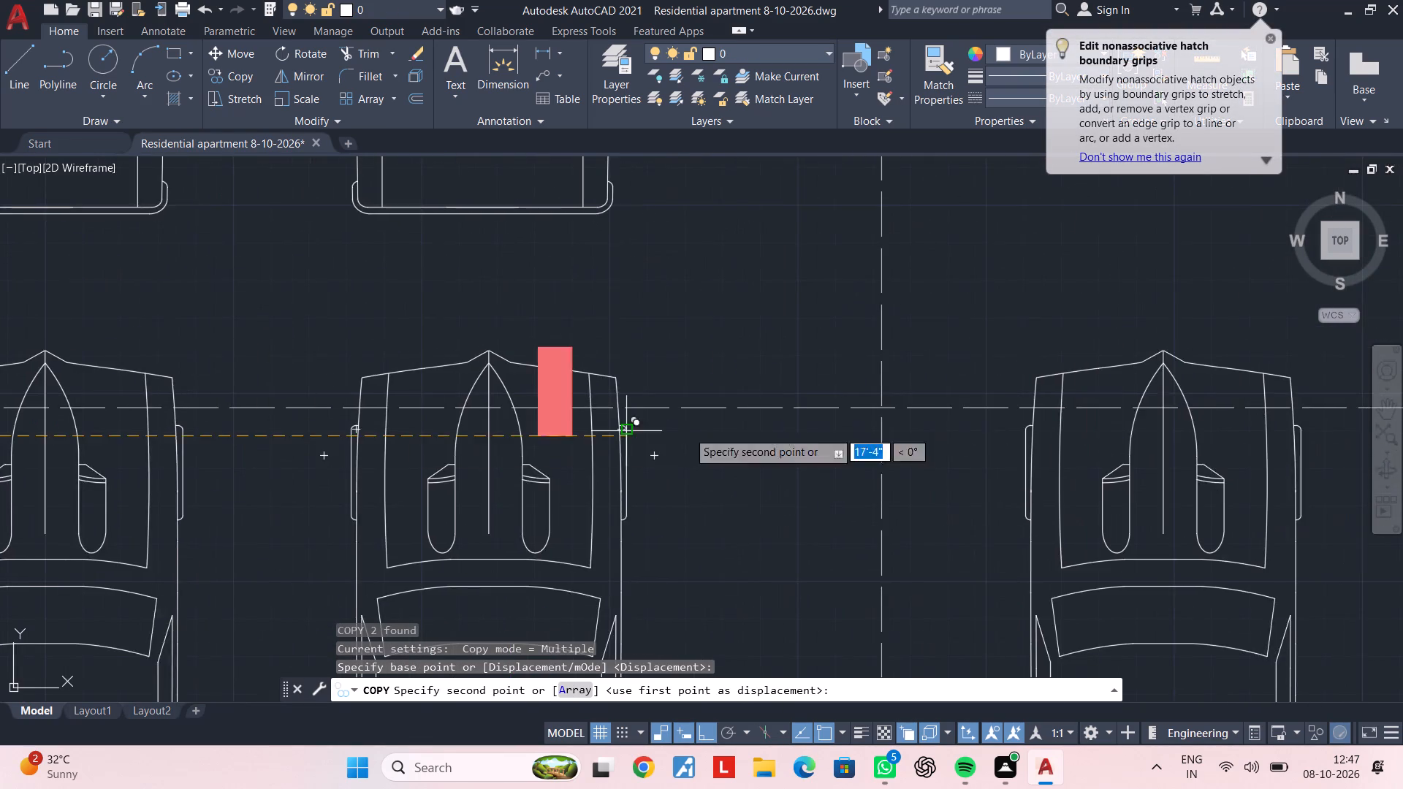
middle_click_drag(1077, 431, 180, 388)
middle_click_drag(1133, 404, 203, 384)
middle_click_drag(917, 384, 123, 376)
scroll(837, 376, "down", 1)
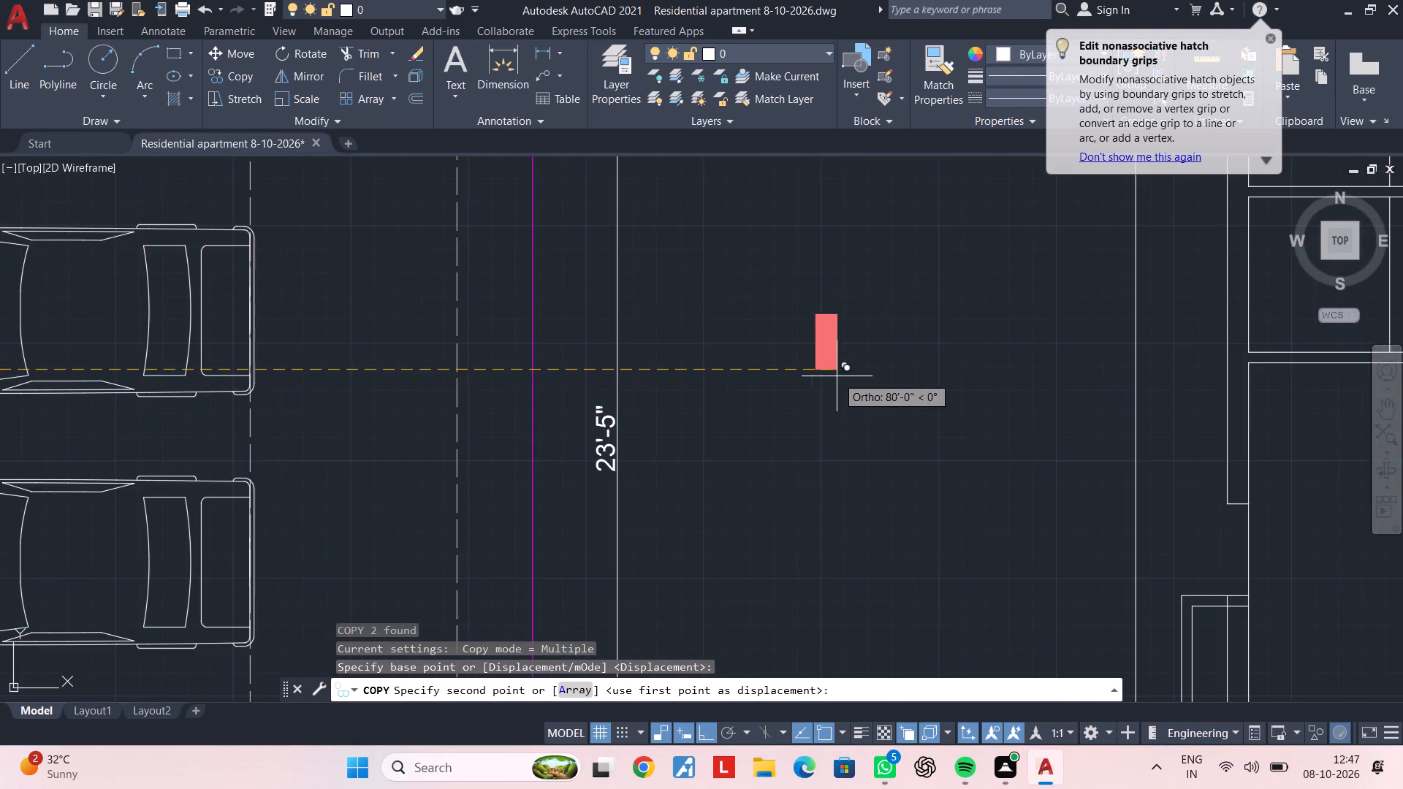
middle_click_drag(837, 376, 276, 376)
scroll(667, 351, "up", 1)
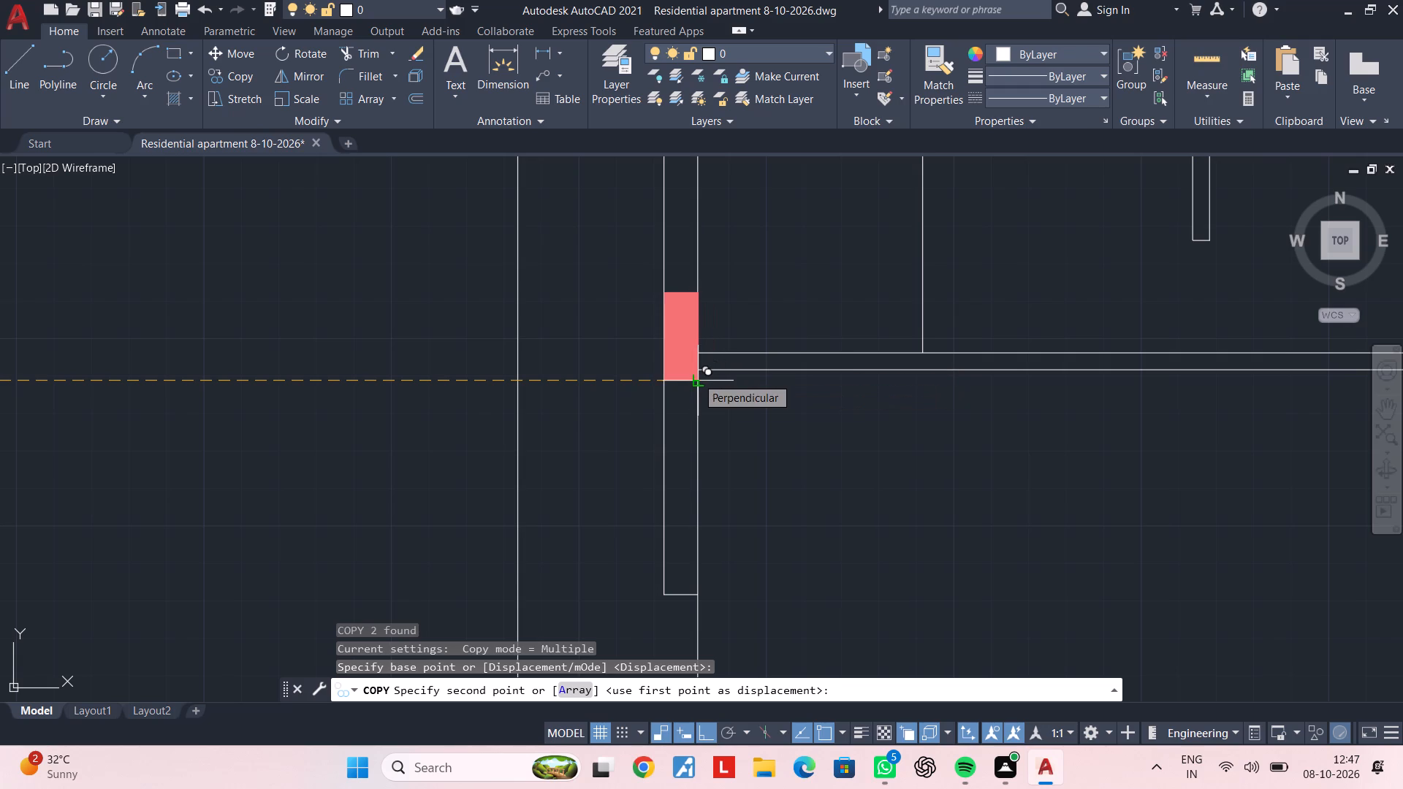
scroll(696, 377, "up", 2)
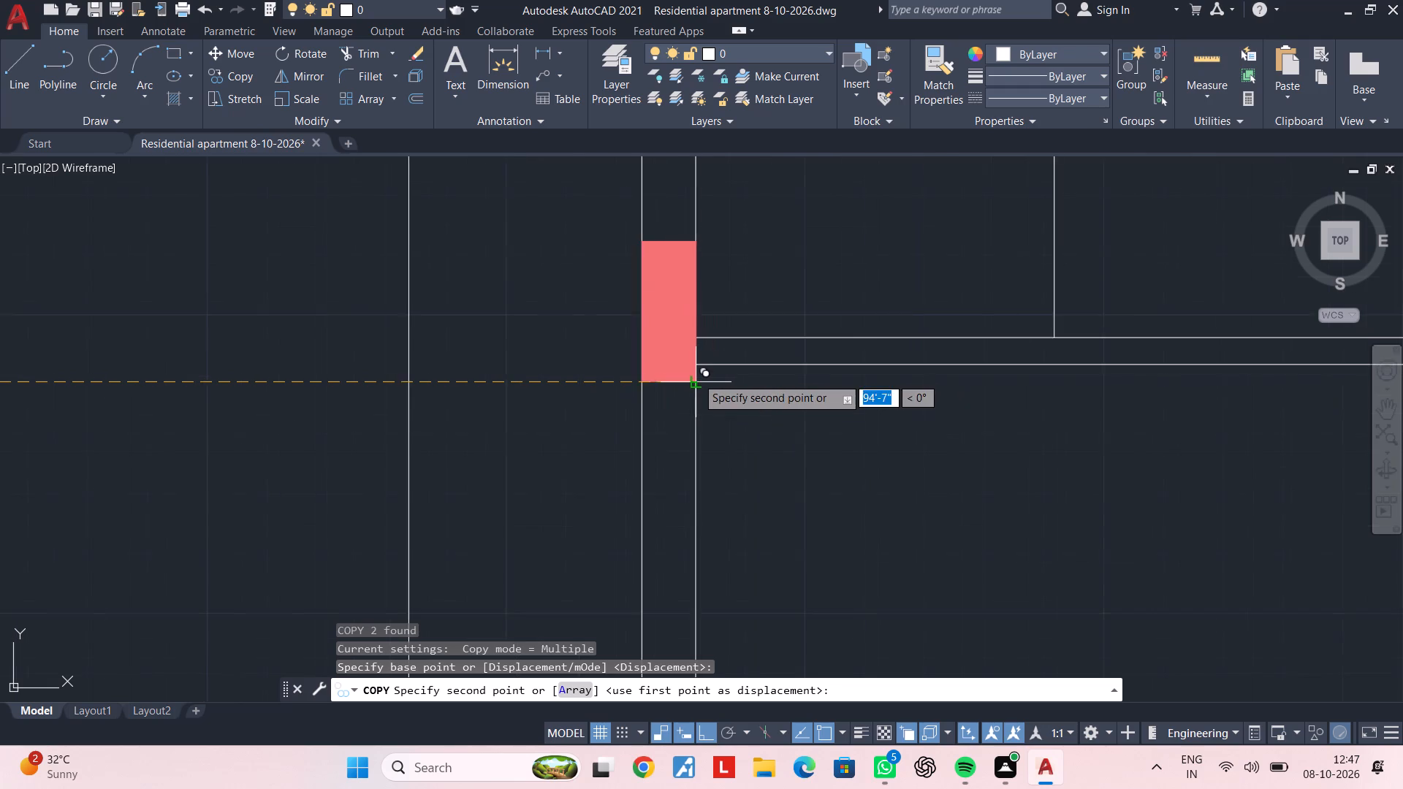
left_click(691, 381)
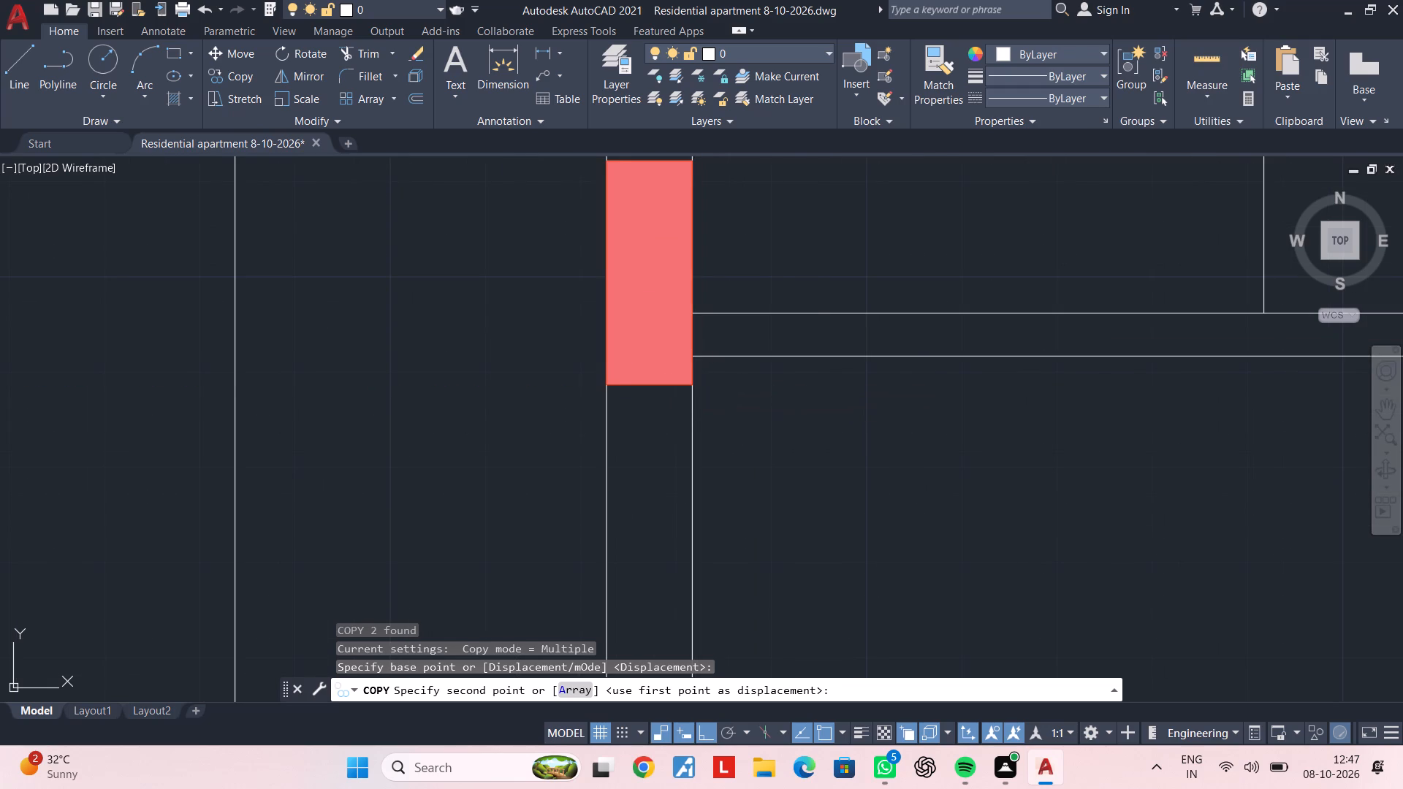
scroll(739, 381, "down", 1)
key("Escape")
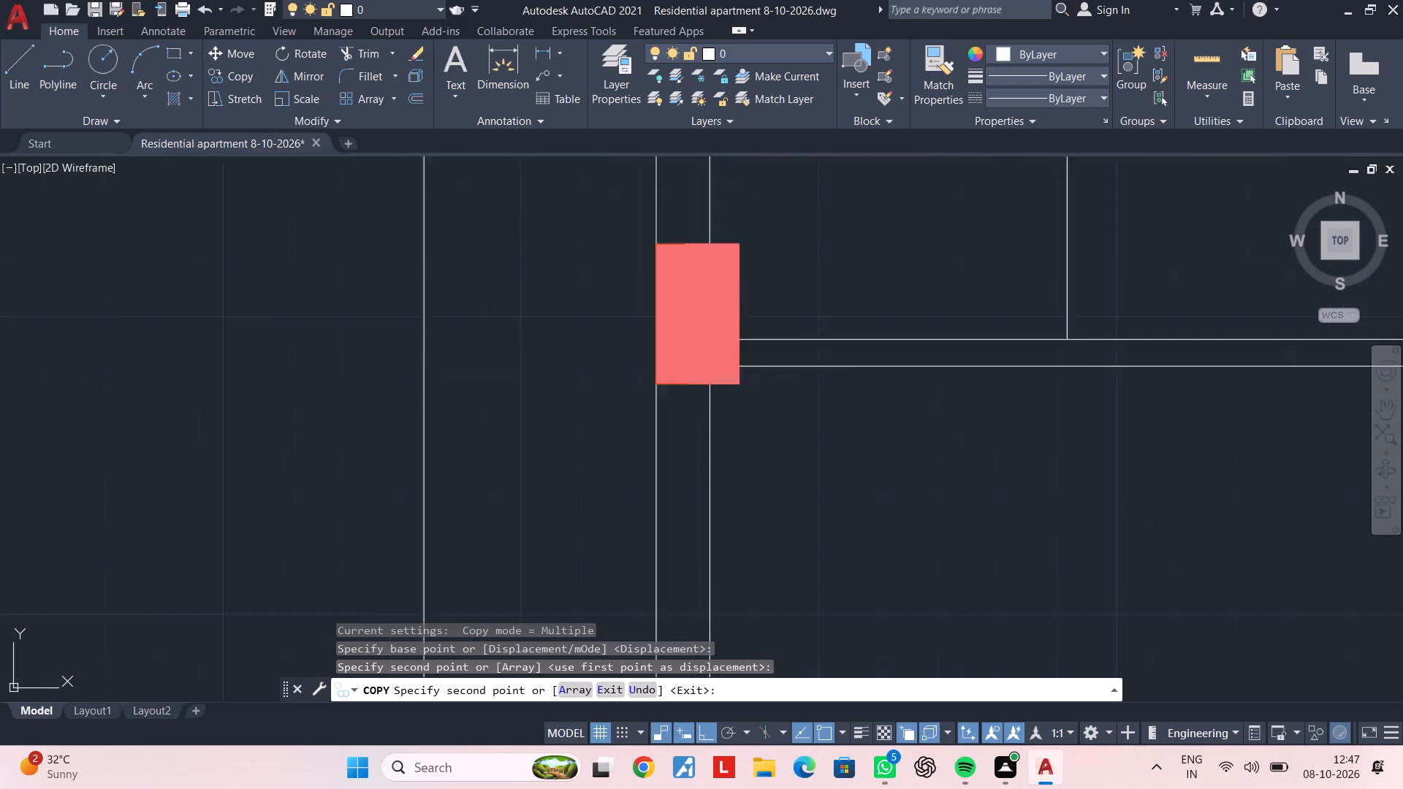
scroll(739, 381, "down", 2)
key("Escape")
scroll(743, 395, "down", 3)
middle_click_drag(750, 411, 729, 394)
key("Escape")
key("Escape")
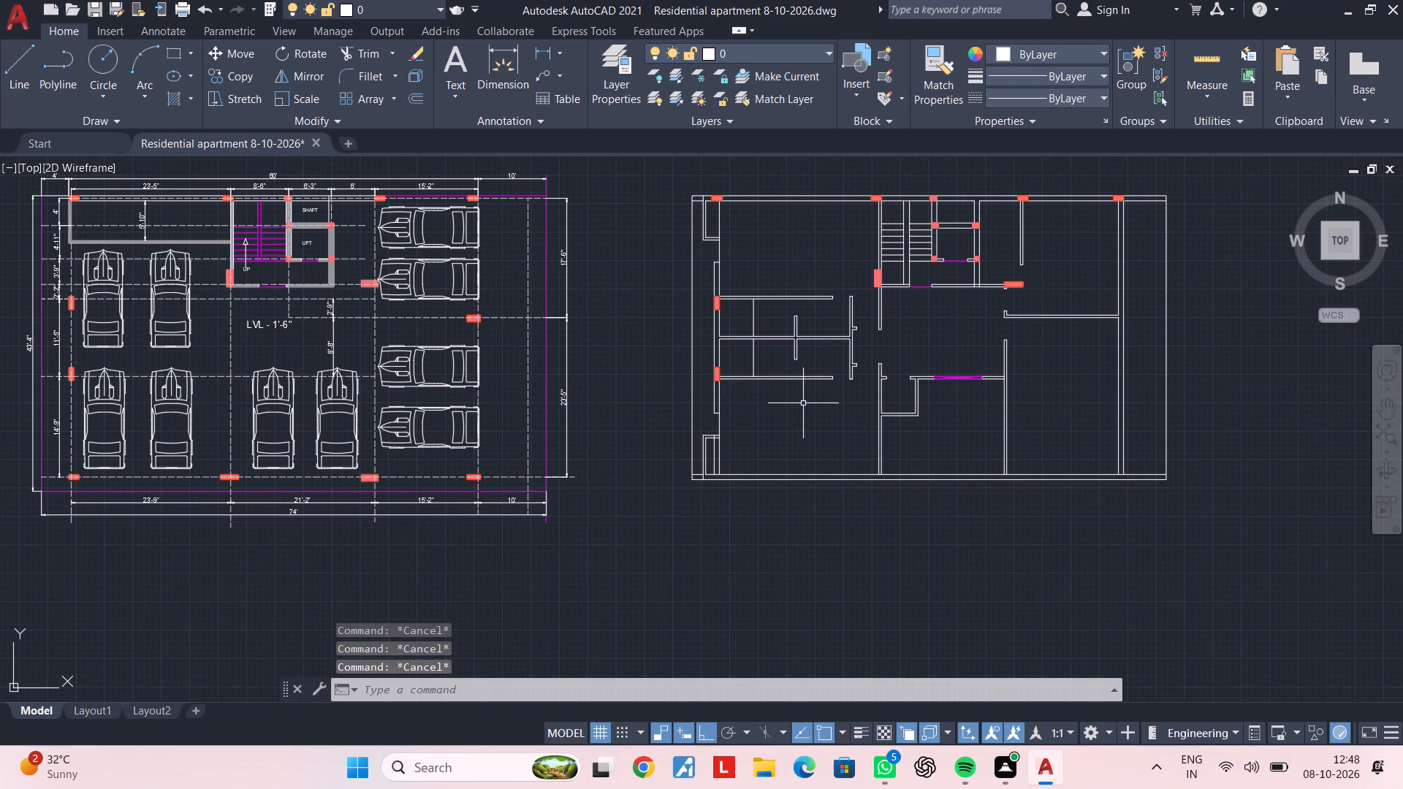
Examine the parking plan's southern column row alongside the apartment plan for the columns still missing.
middle_click_drag(794, 464, 734, 404)
scroll(729, 401, "down", 1)
middle_click_drag(729, 401, 715, 425)
middle_click_drag(679, 451, 758, 417)
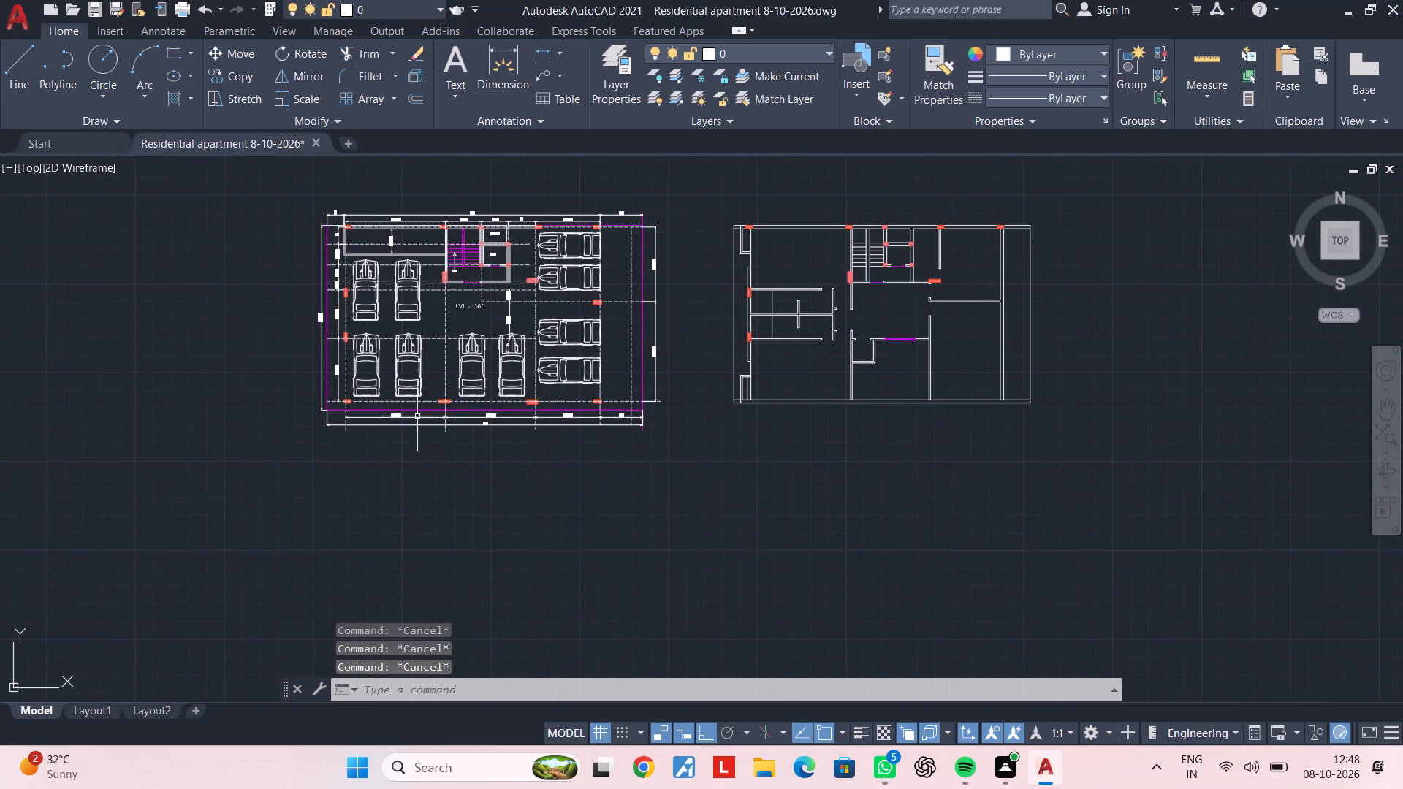
scroll(341, 408, "up", 3)
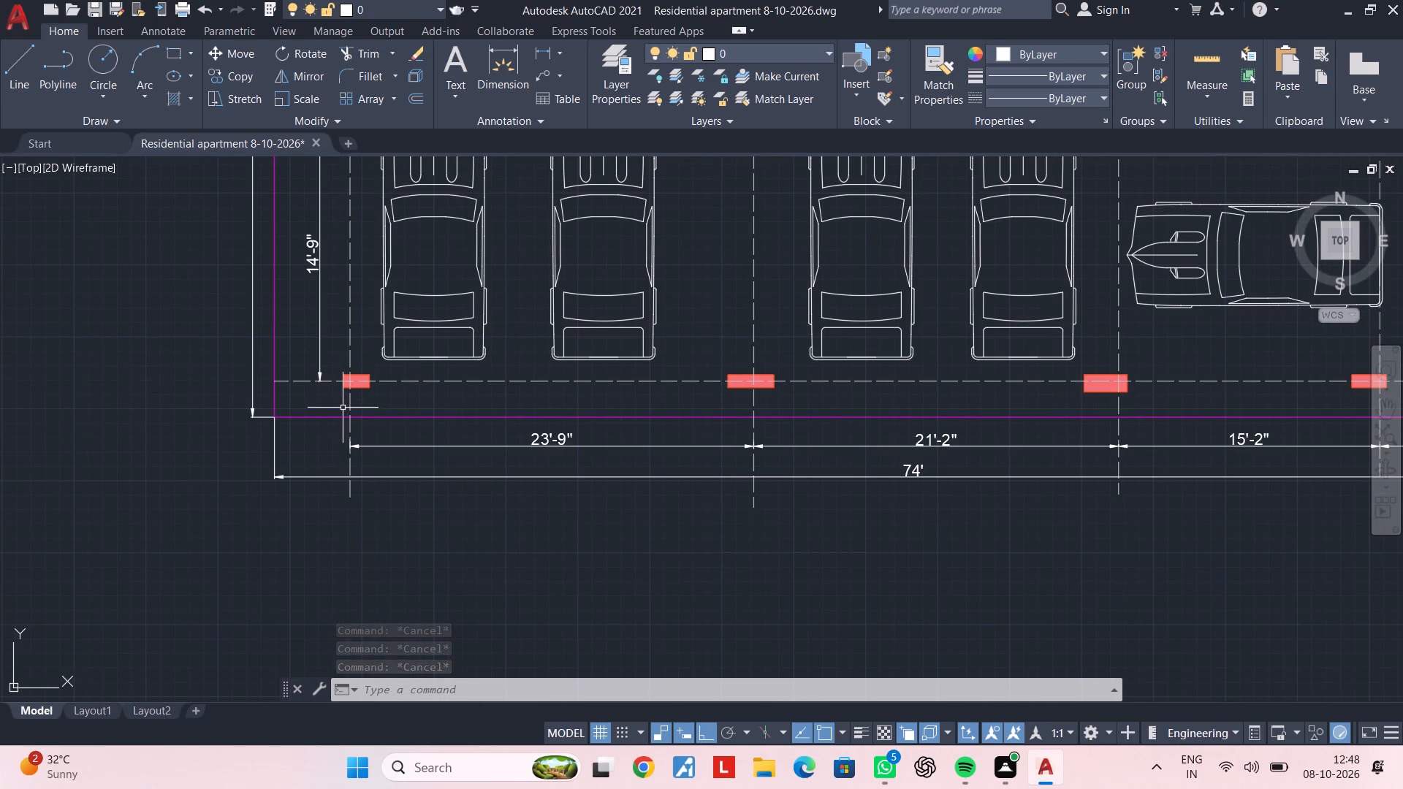
scroll(343, 408, "up", 2)
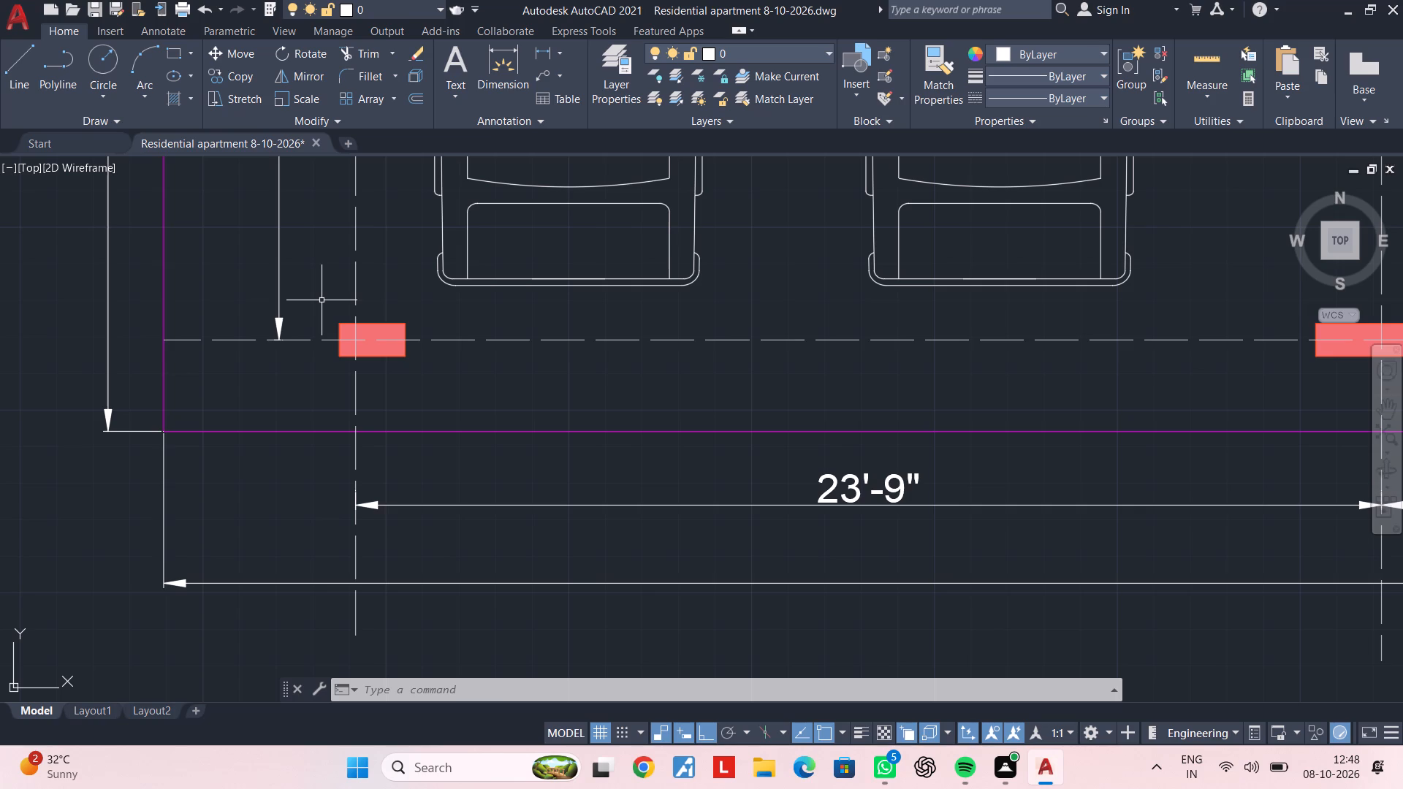
key("Escape")
key("Escape")
scroll(321, 300, "down", 3)
key("Escape")
key("Escape")
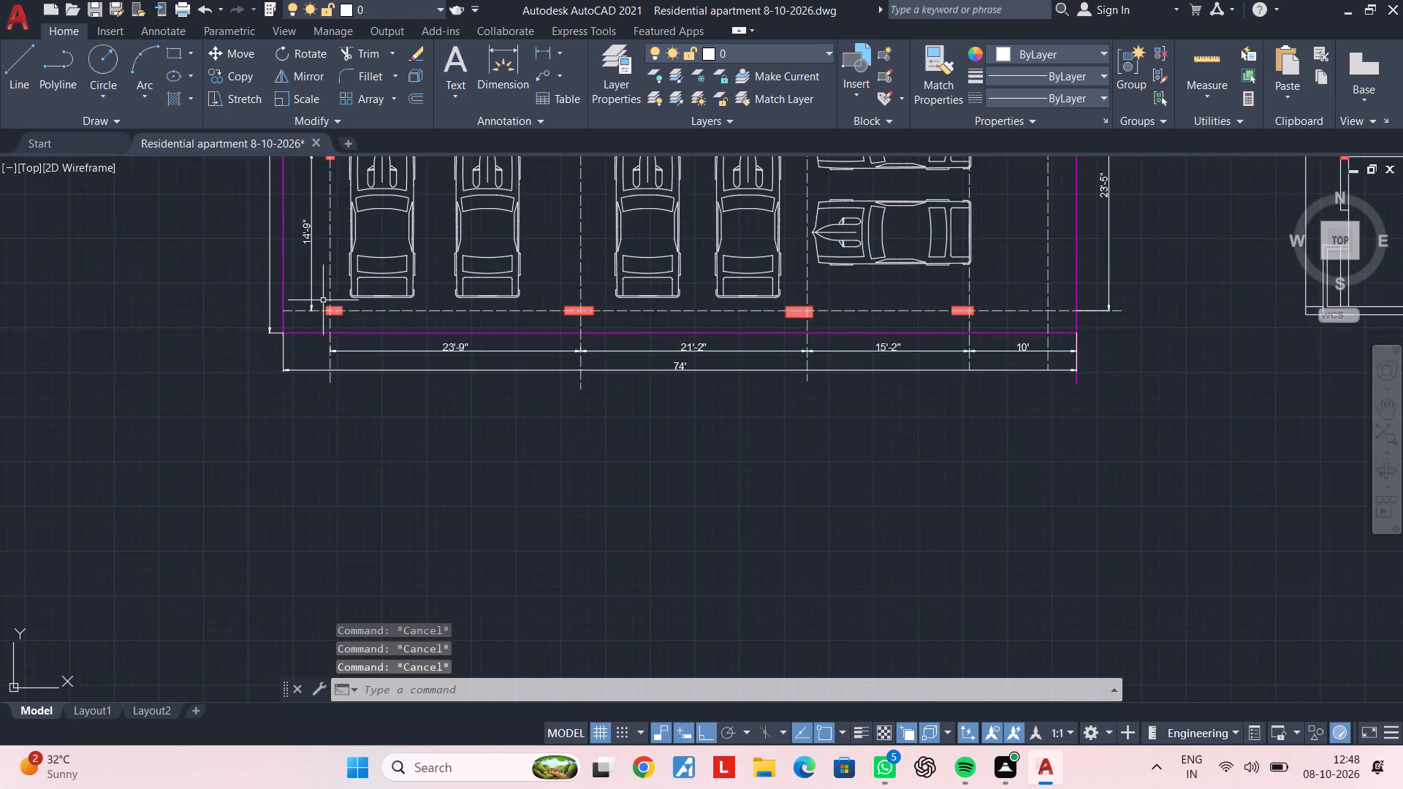
key("Escape")
Copy the apartment plan's northwest column straight down to the south wall, with its lower edge on the wall's outer face.
scroll(335, 300, "down", 3)
middle_click_drag(590, 229, 499, 396)
scroll(493, 369, "up", 5)
left_click(425, 305)
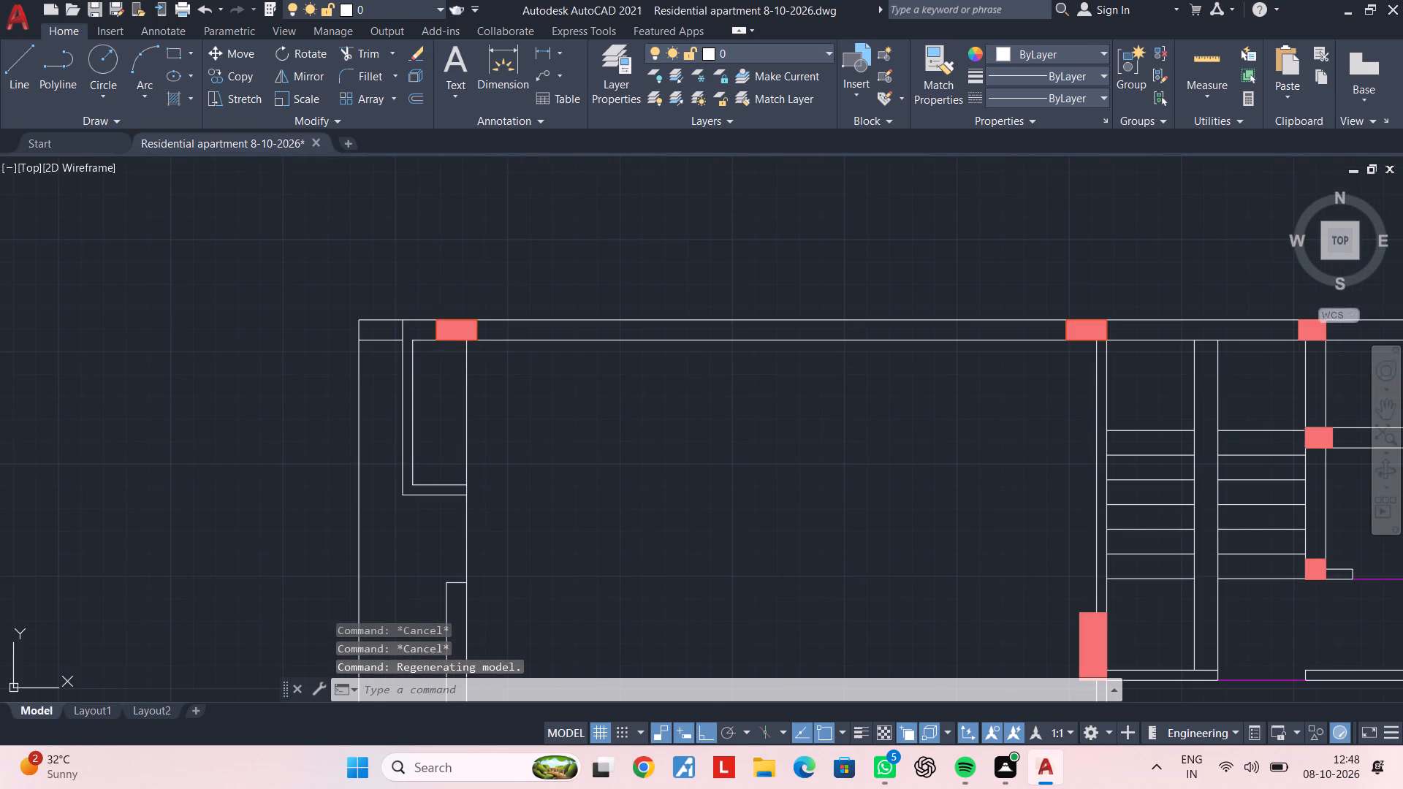
left_click(503, 367)
key("c")
key("o")
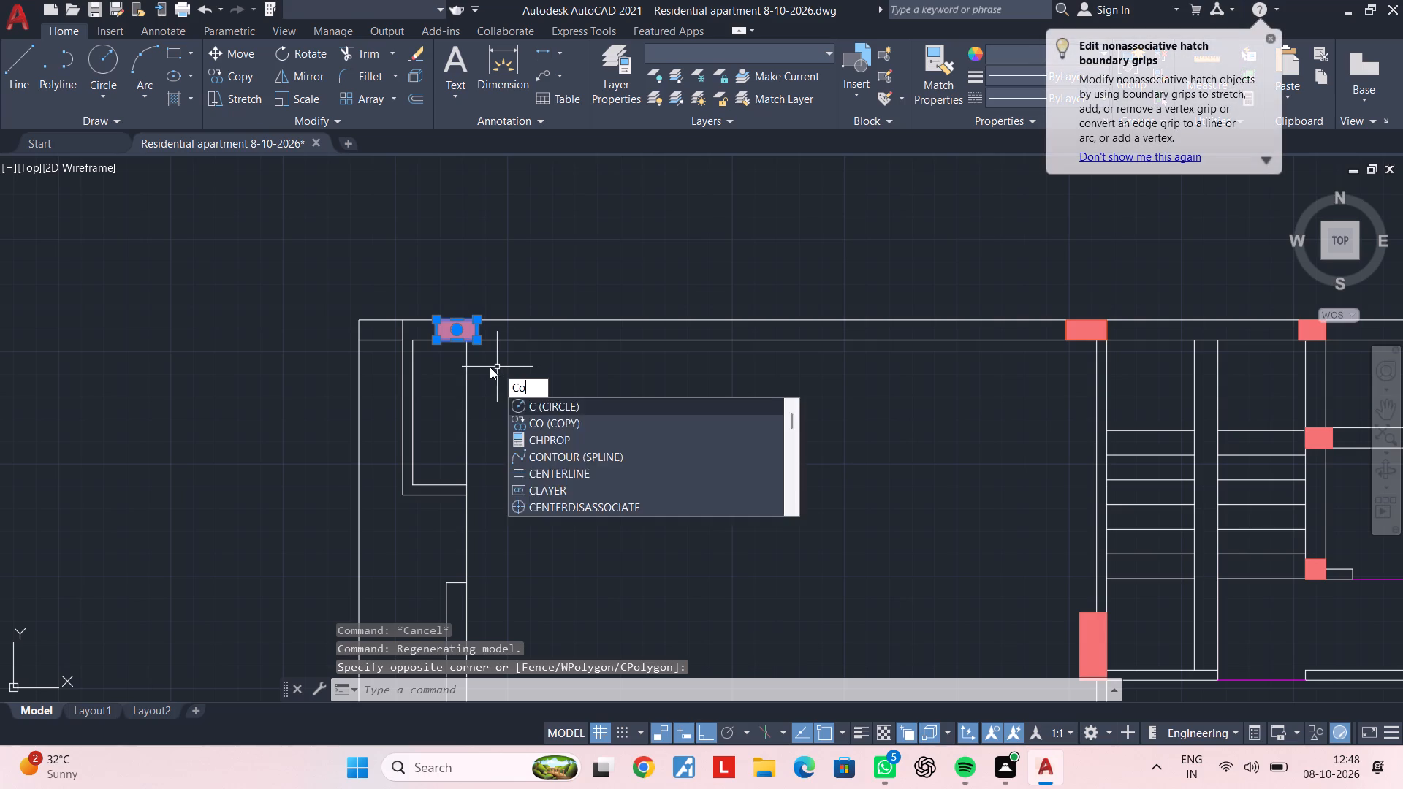
key("space")
scroll(455, 338, "up", 2)
left_click(476, 340)
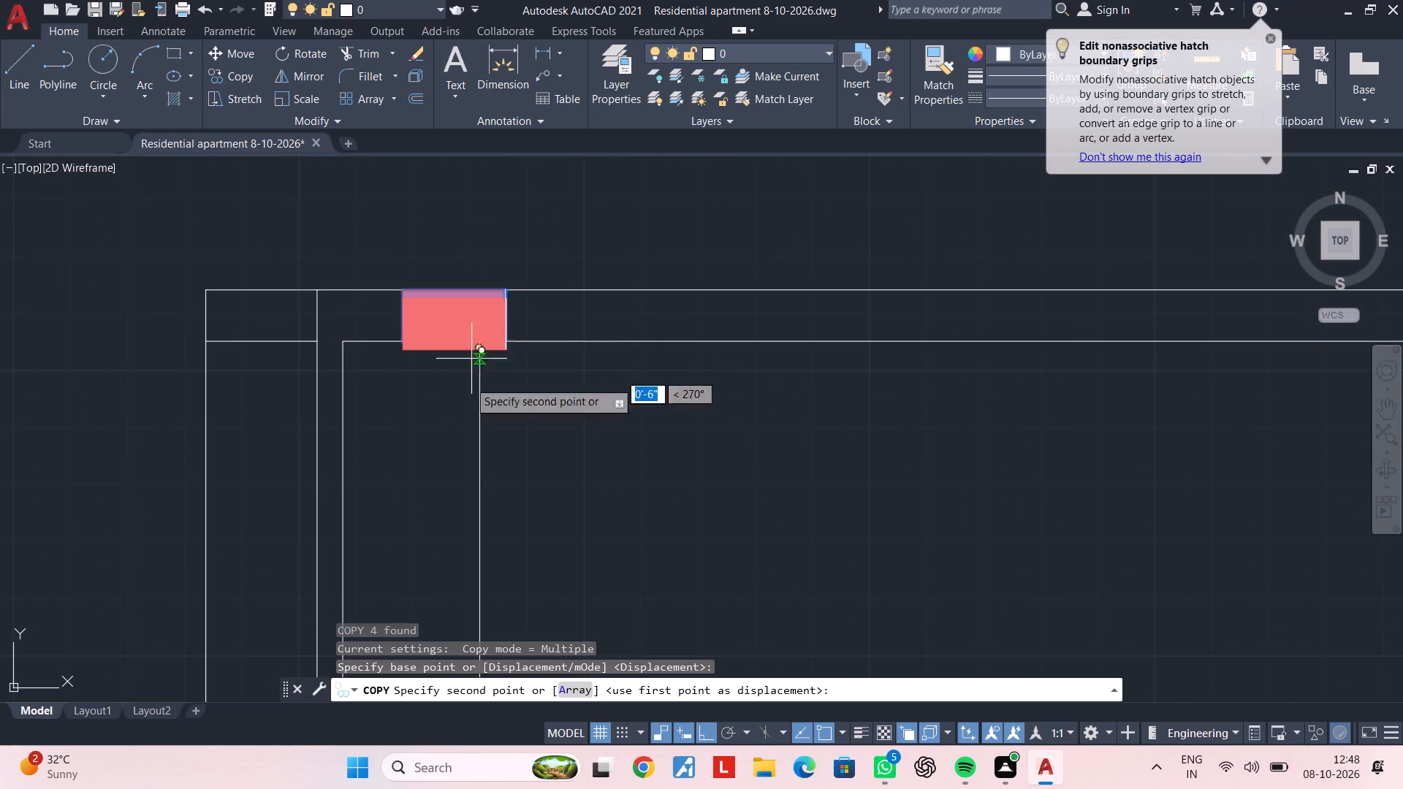
scroll(473, 432, "down", 2)
middle_click_drag(473, 432, 508, 89)
scroll(483, 362, "down", 2)
middle_click_drag(487, 379, 525, 103)
scroll(517, 382, "up", 3)
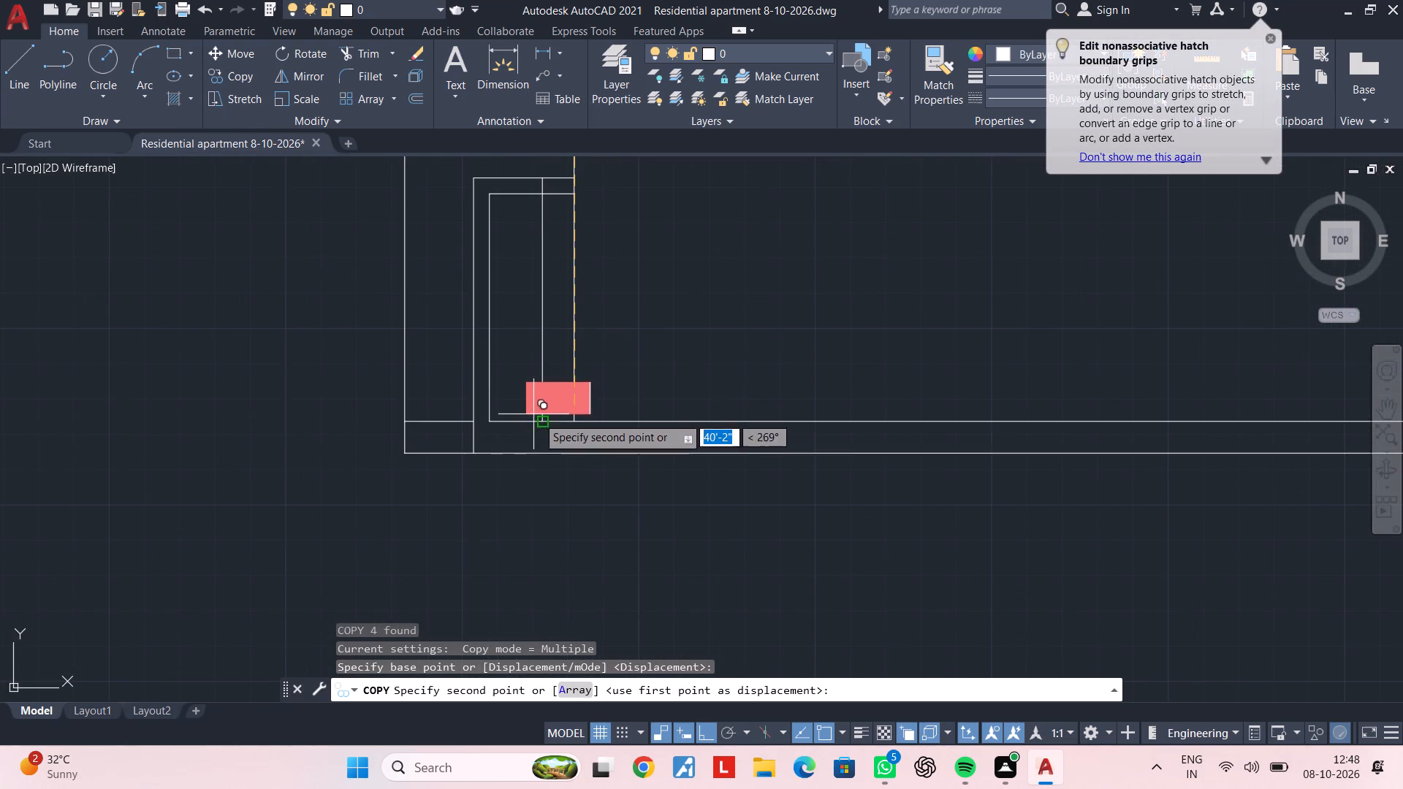
left_click(573, 454)
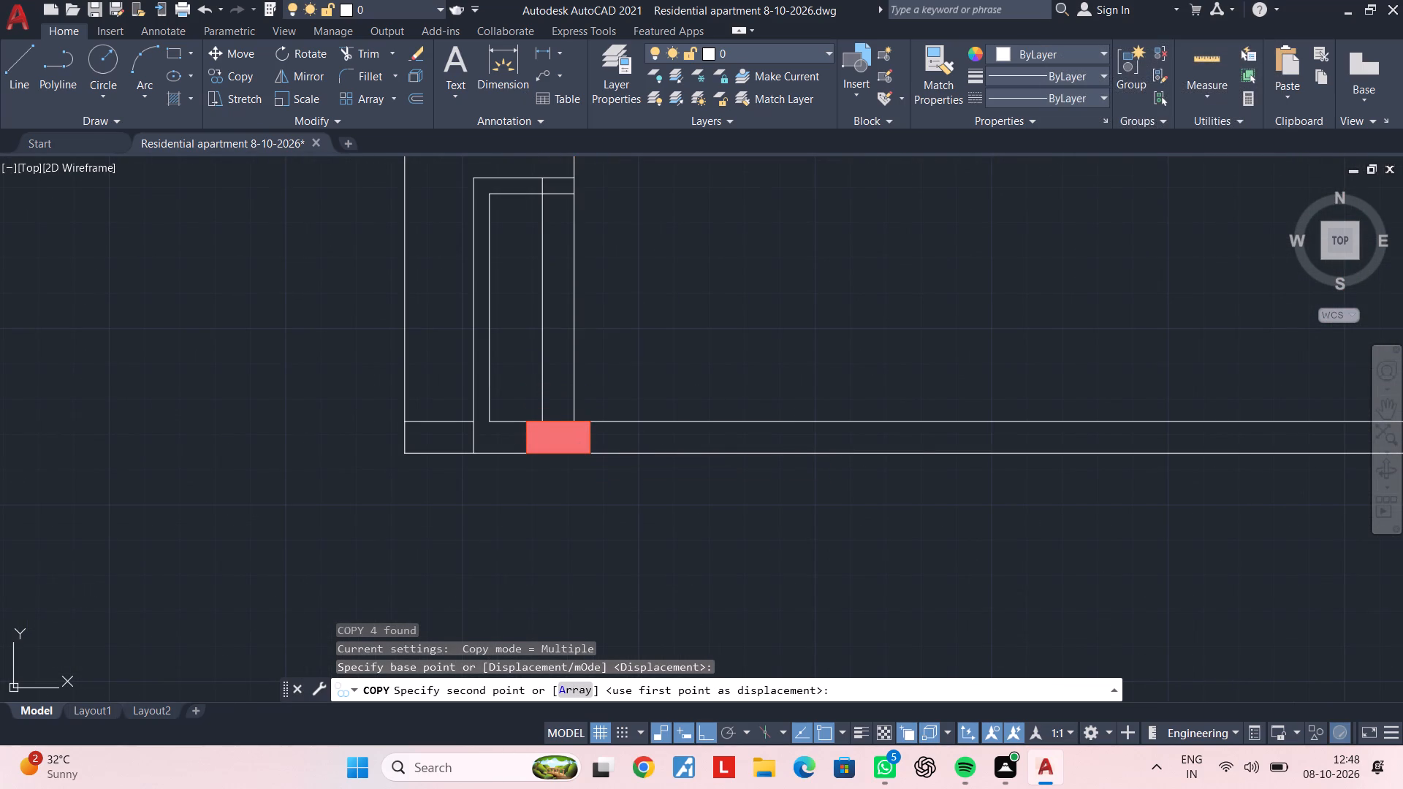
key("Escape")
key("Escape")
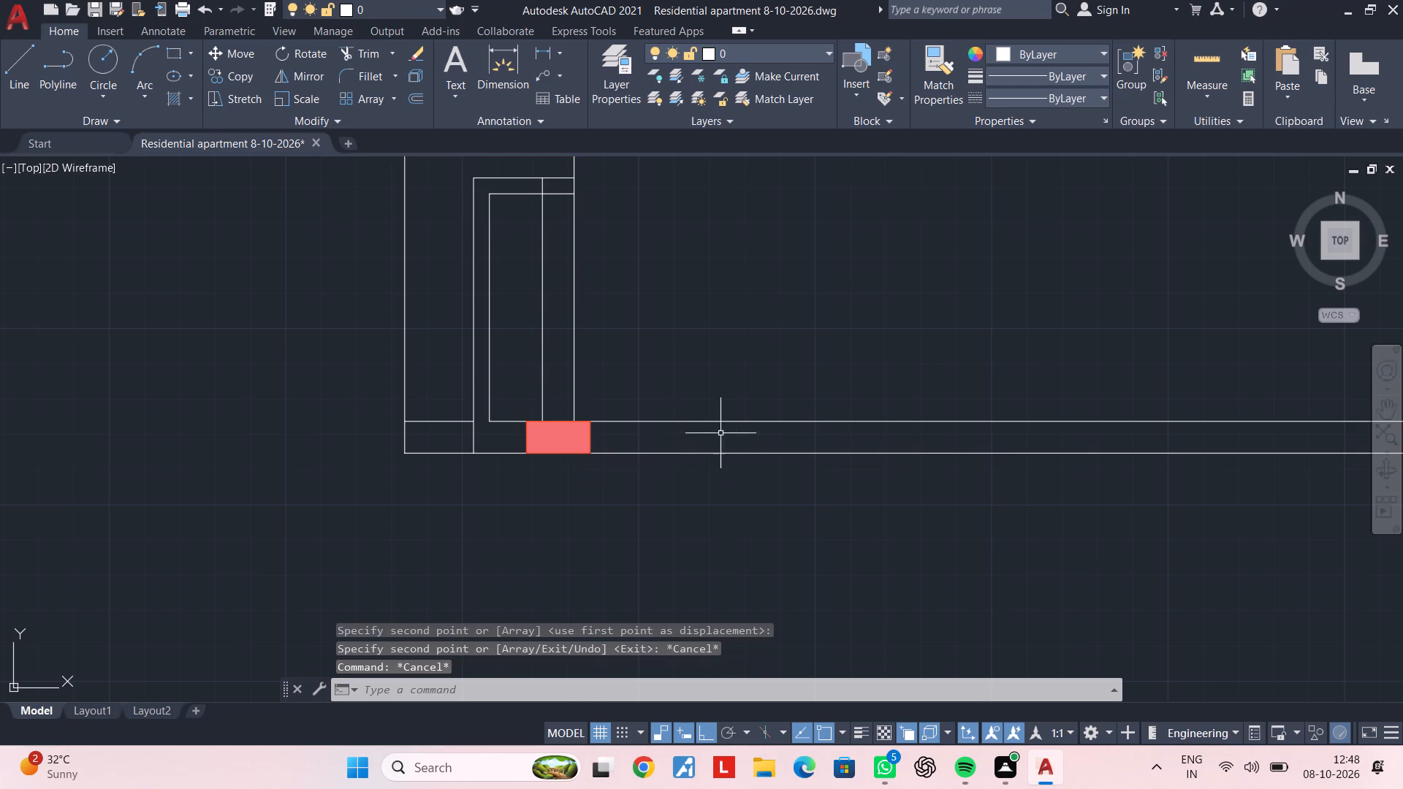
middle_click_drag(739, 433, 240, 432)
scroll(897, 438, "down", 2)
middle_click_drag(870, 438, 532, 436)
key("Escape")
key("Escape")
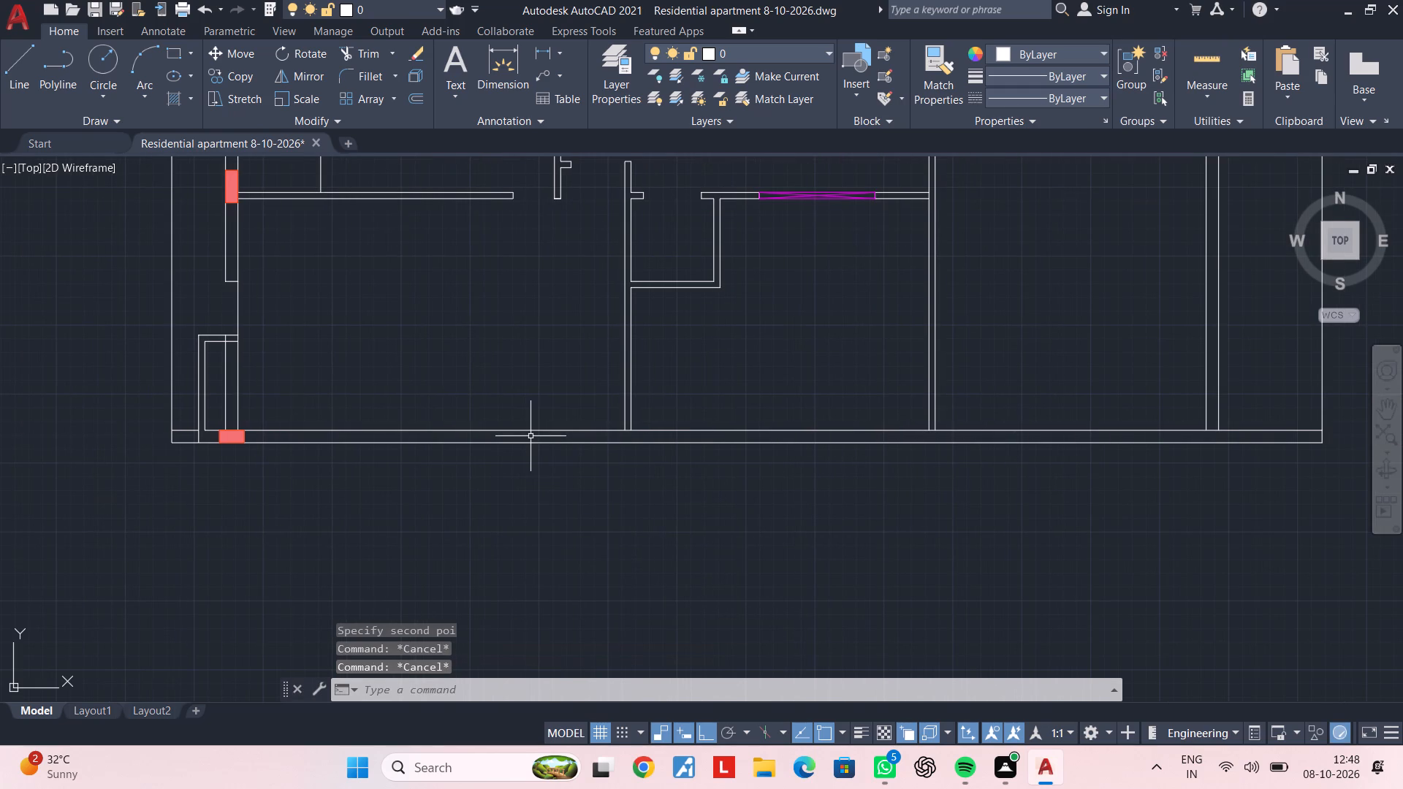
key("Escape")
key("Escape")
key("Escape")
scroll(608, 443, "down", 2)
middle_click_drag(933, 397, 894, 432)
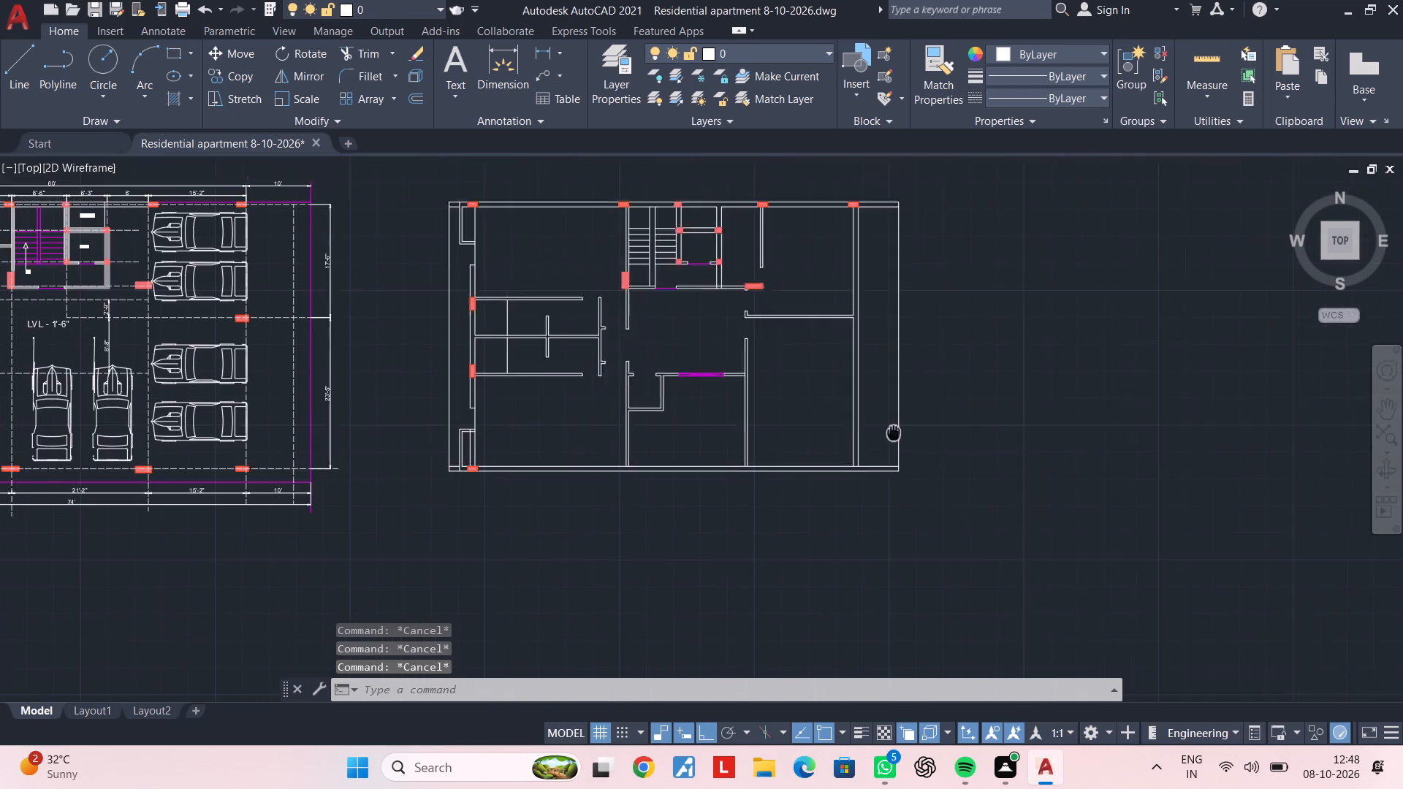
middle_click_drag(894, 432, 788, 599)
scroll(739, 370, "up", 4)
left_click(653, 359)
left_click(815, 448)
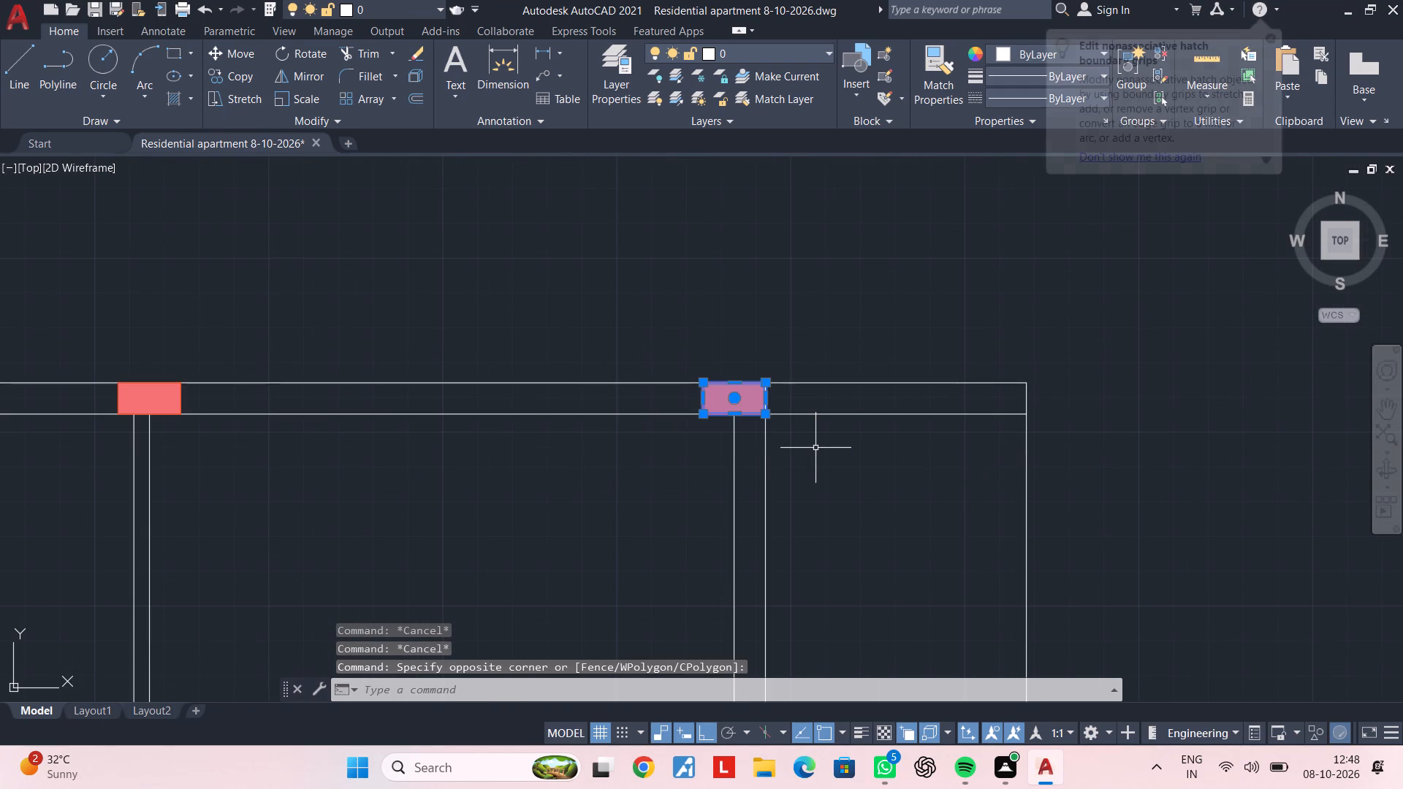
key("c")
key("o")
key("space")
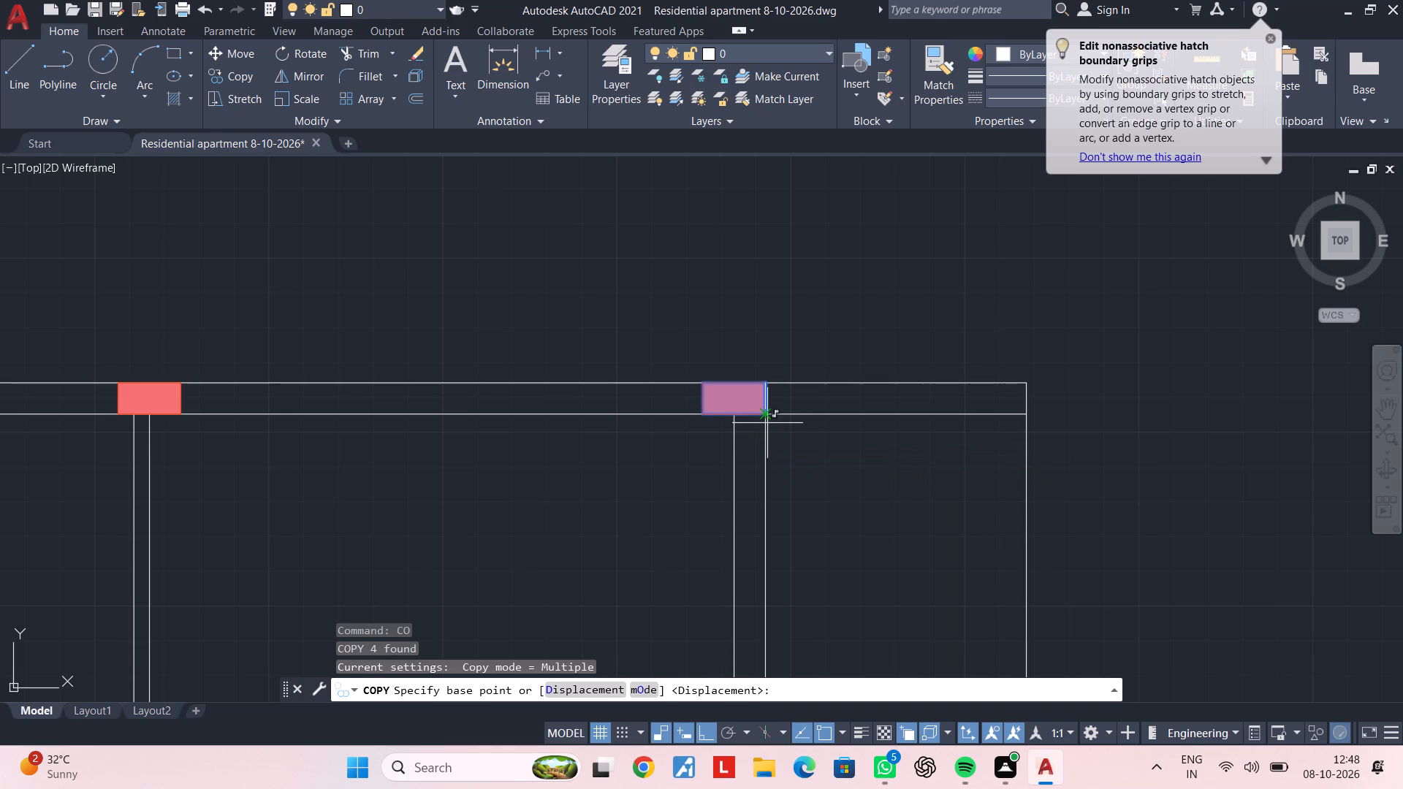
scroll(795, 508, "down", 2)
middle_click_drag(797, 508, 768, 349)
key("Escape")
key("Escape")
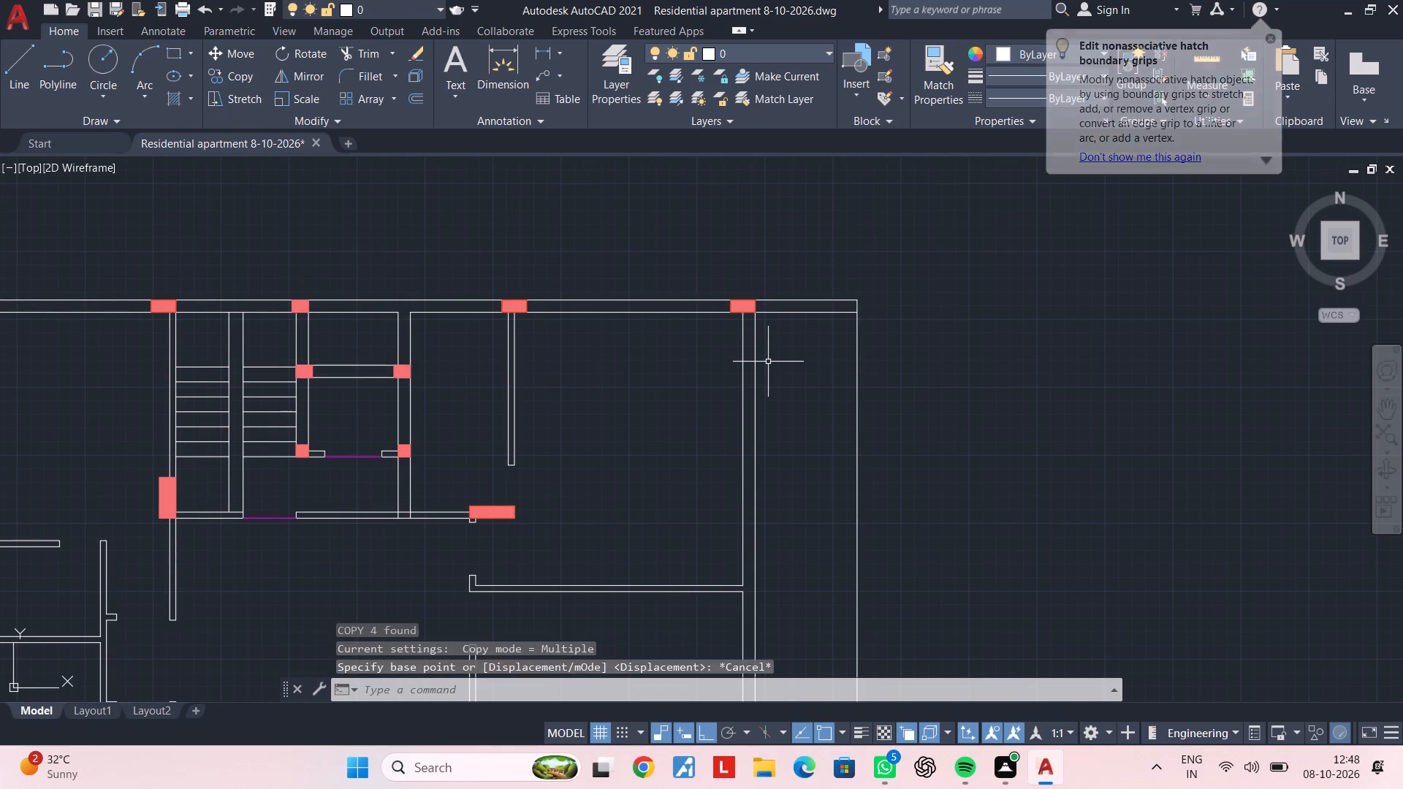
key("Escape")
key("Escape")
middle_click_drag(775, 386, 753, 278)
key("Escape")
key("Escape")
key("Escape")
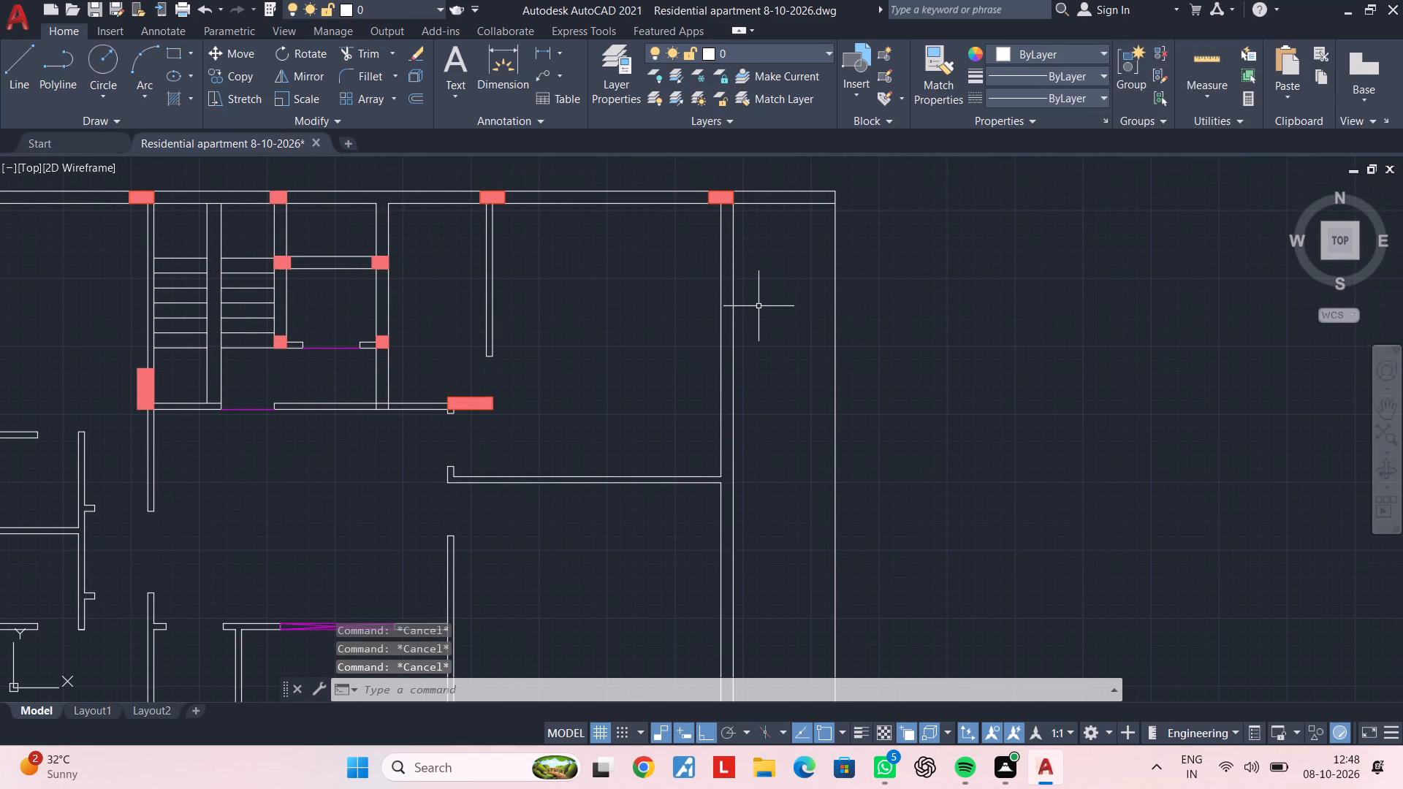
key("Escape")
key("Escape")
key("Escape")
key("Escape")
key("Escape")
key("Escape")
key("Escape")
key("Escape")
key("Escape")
Copy the apartment plan's northeast column straight down to the south wall, placing its lower-east corner on the wall's outer face.
middle_click_drag(753, 235, 745, 274)
key("Escape")
key("Escape")
left_click(690, 218)
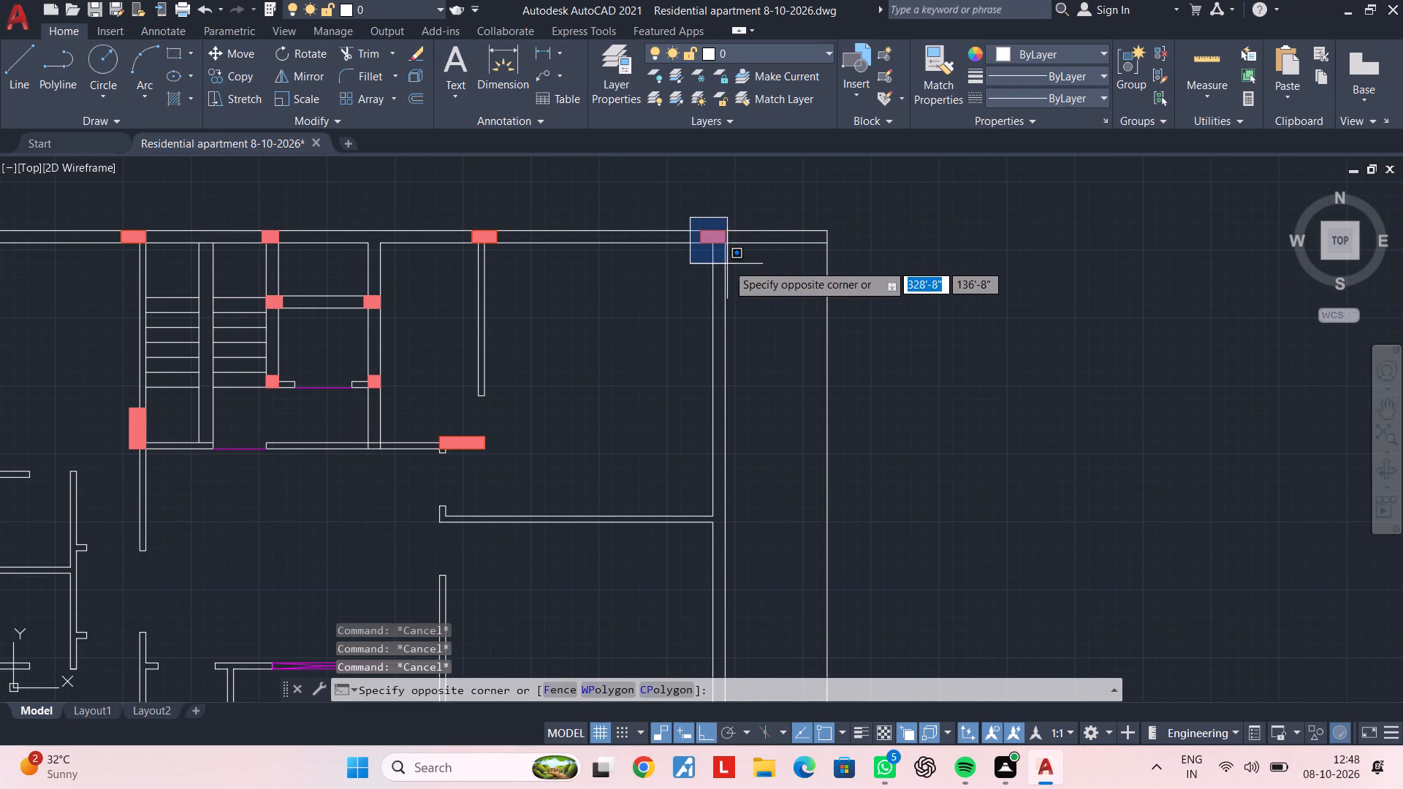
left_click(739, 260)
type("co")
key("space")
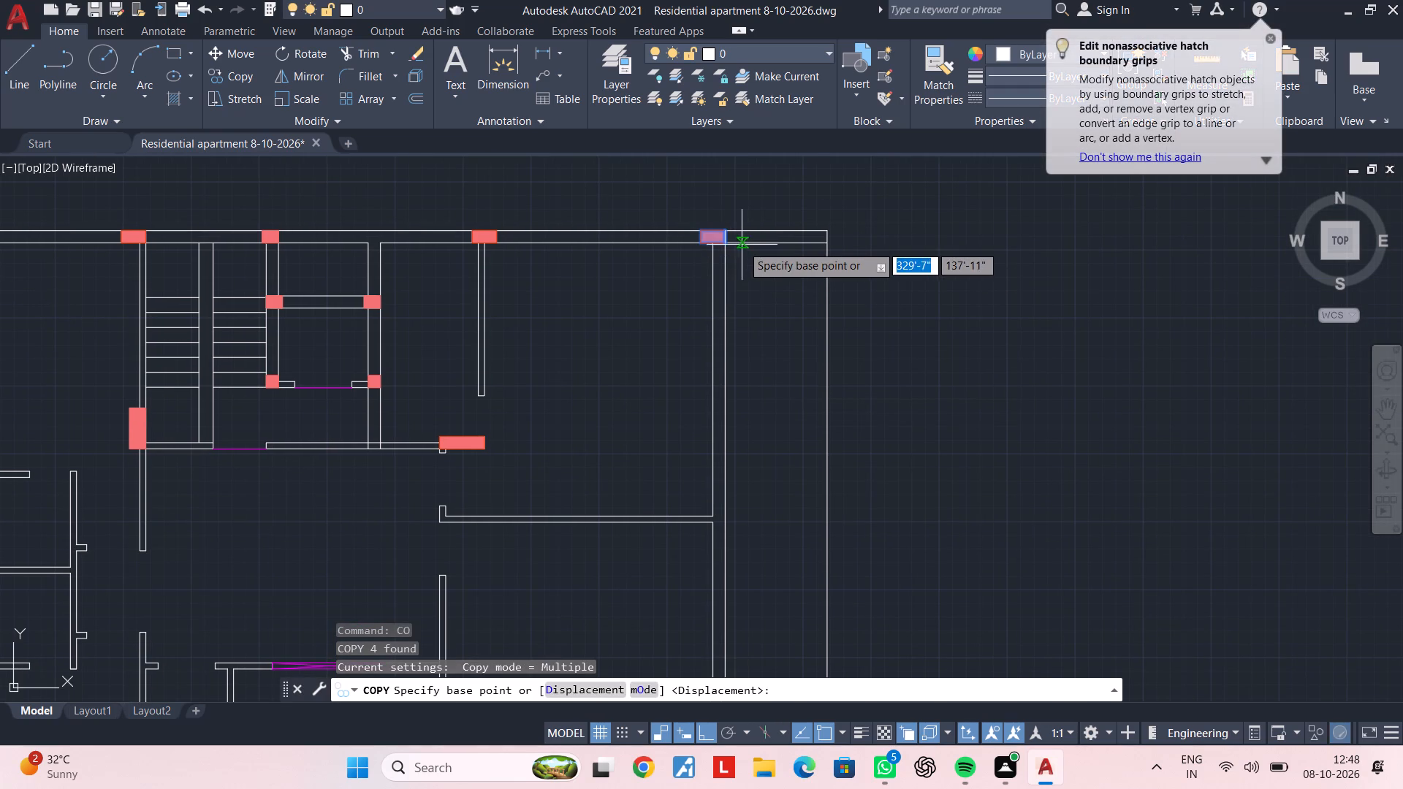
left_click(722, 245)
scroll(723, 281, "down", 3)
middle_click(727, 224)
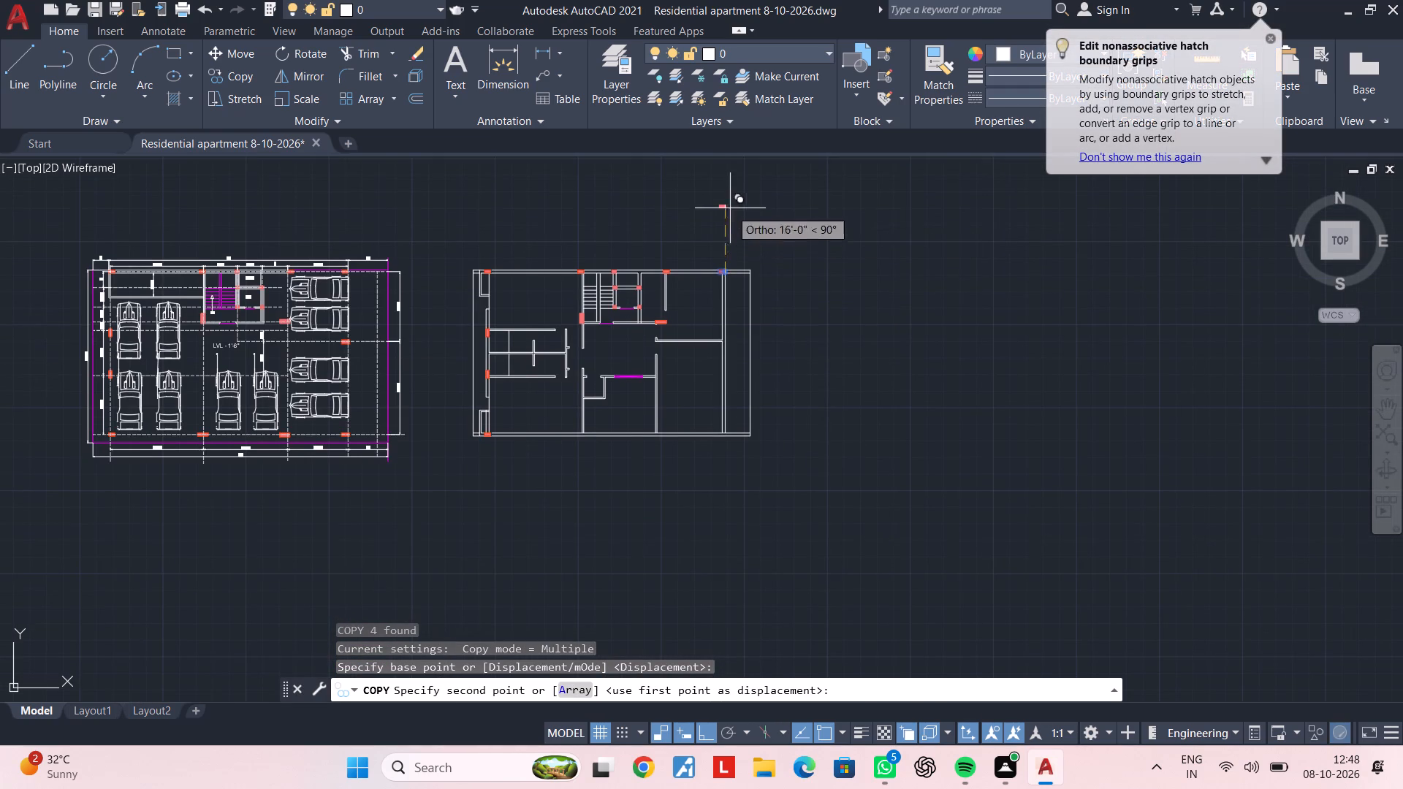
scroll(748, 445, "up", 4)
scroll(567, 381, "up", 3)
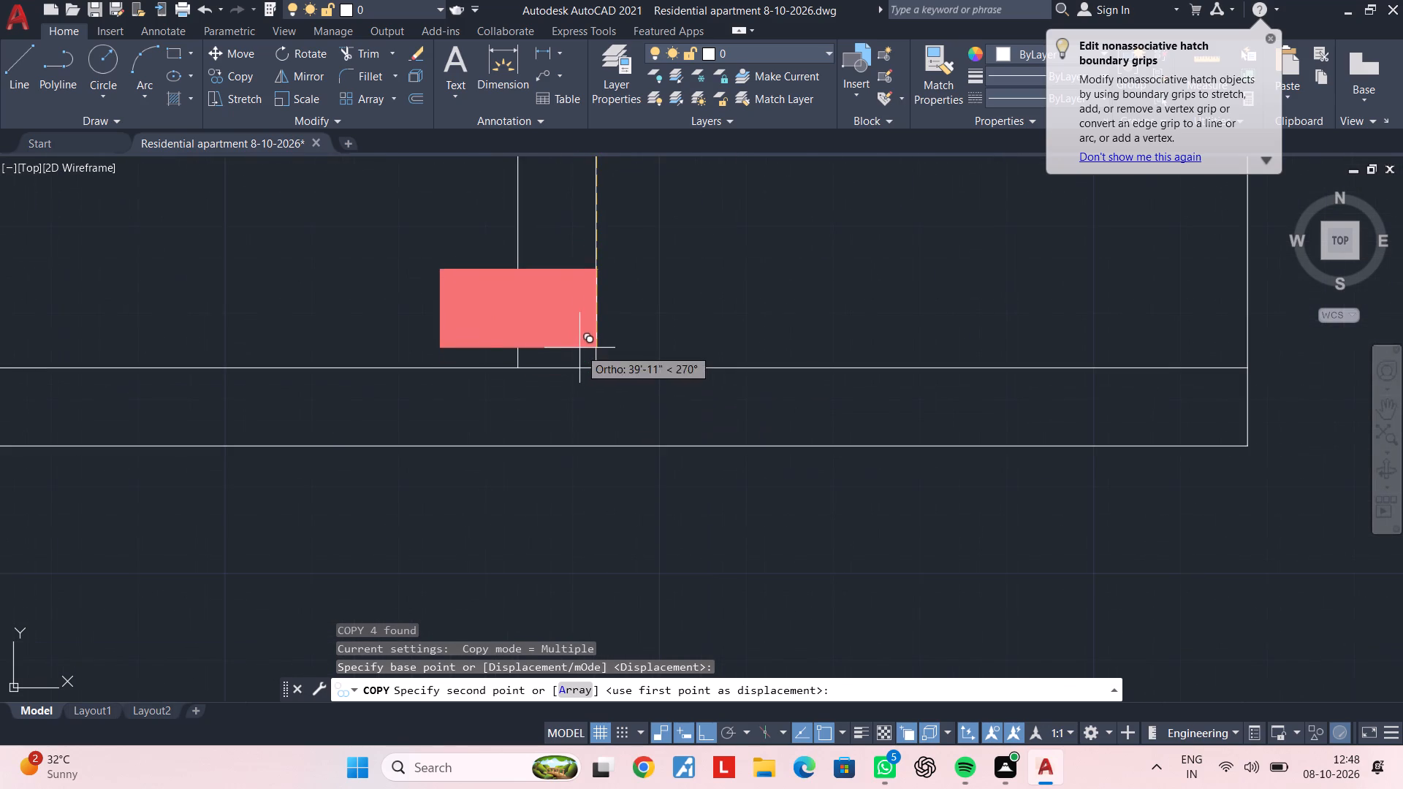
scroll(585, 364, "down", 2)
middle_click_drag(585, 365, 619, 359)
scroll(614, 362, "down", 3)
middle_click_drag(617, 367, 636, 397)
scroll(636, 397, "up", 2)
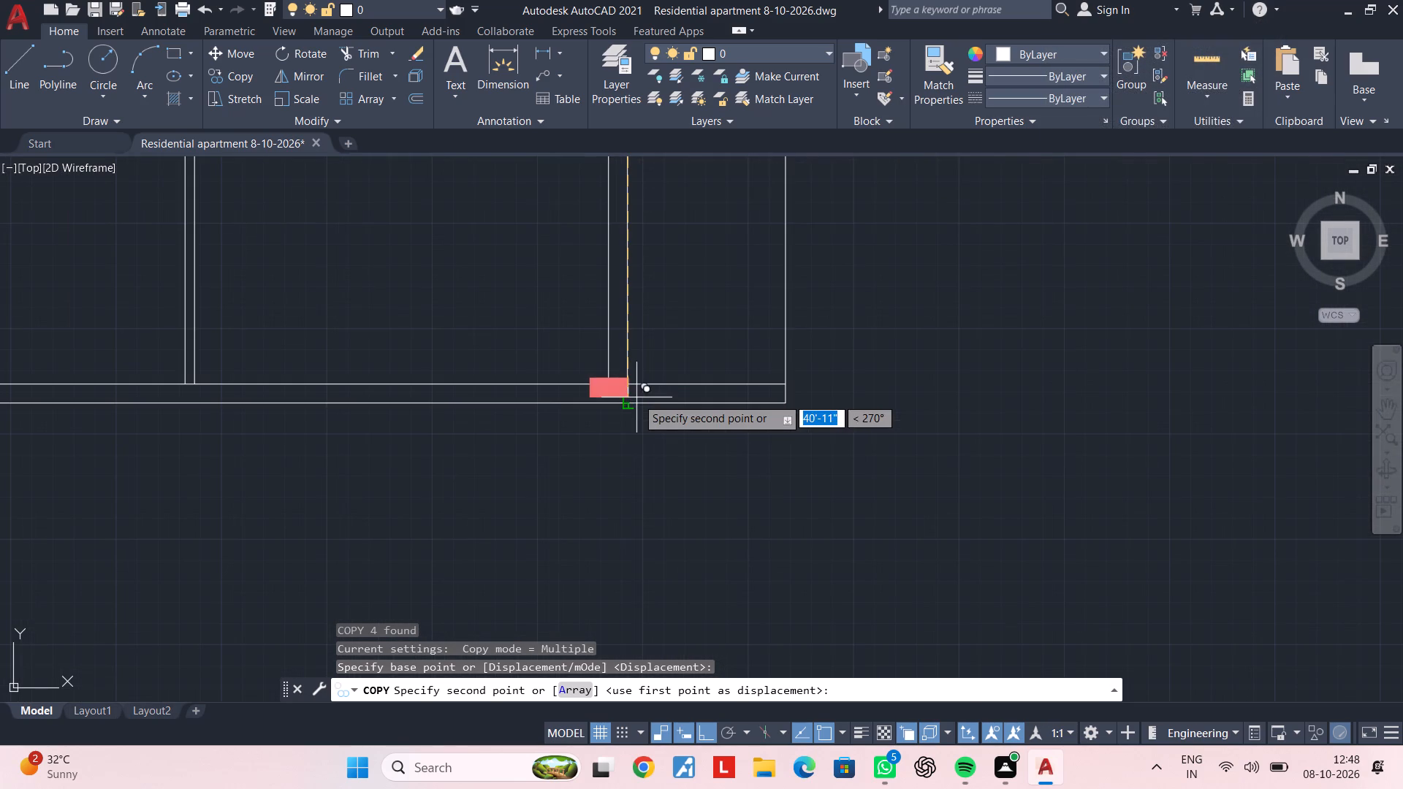
left_click(626, 408)
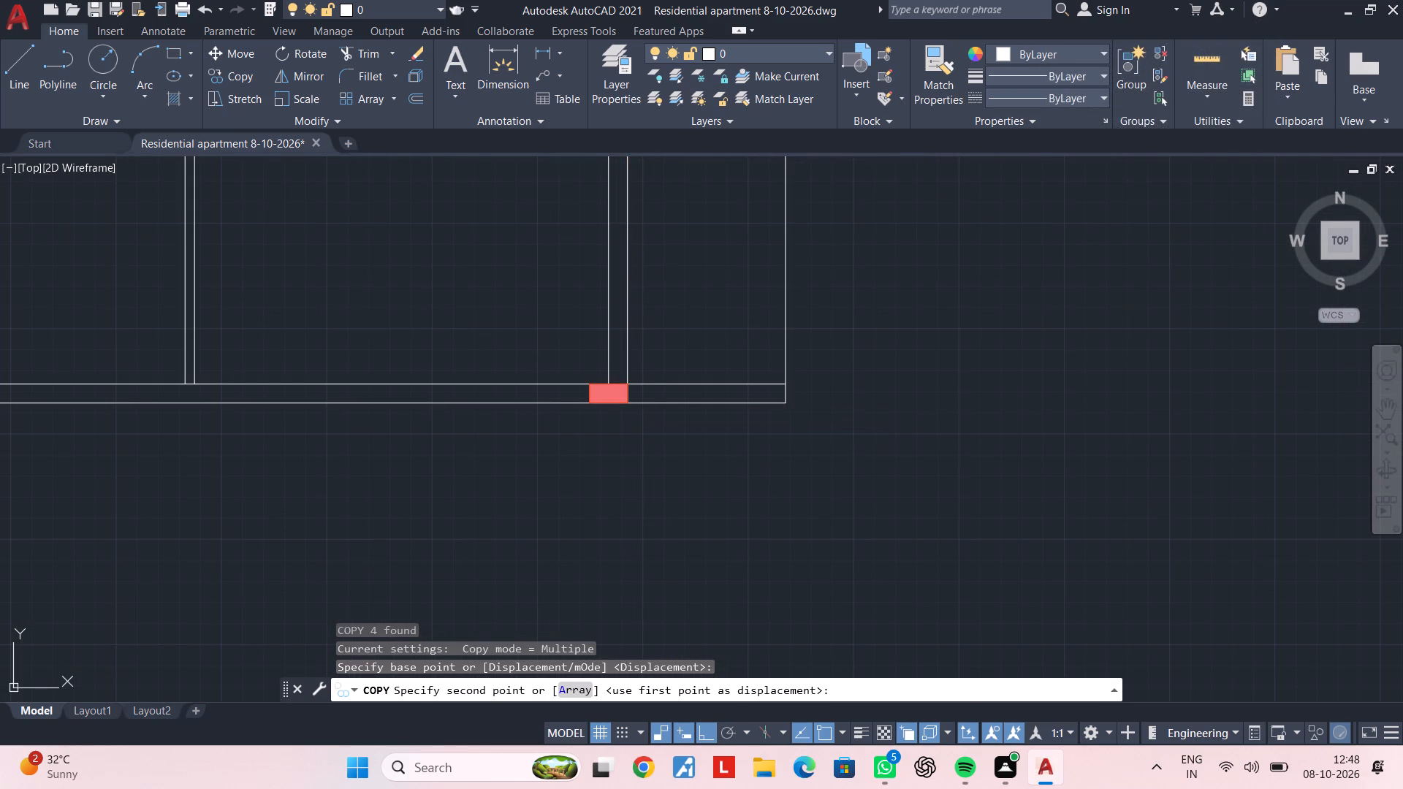
key("Escape")
key("Escape")
key("Escape")
Offset the inner line of the apartment plan's north wall 5'4.5" southward near the northeast column.
scroll(618, 343, "down", 1)
middle_click_drag(618, 343, 623, 449)
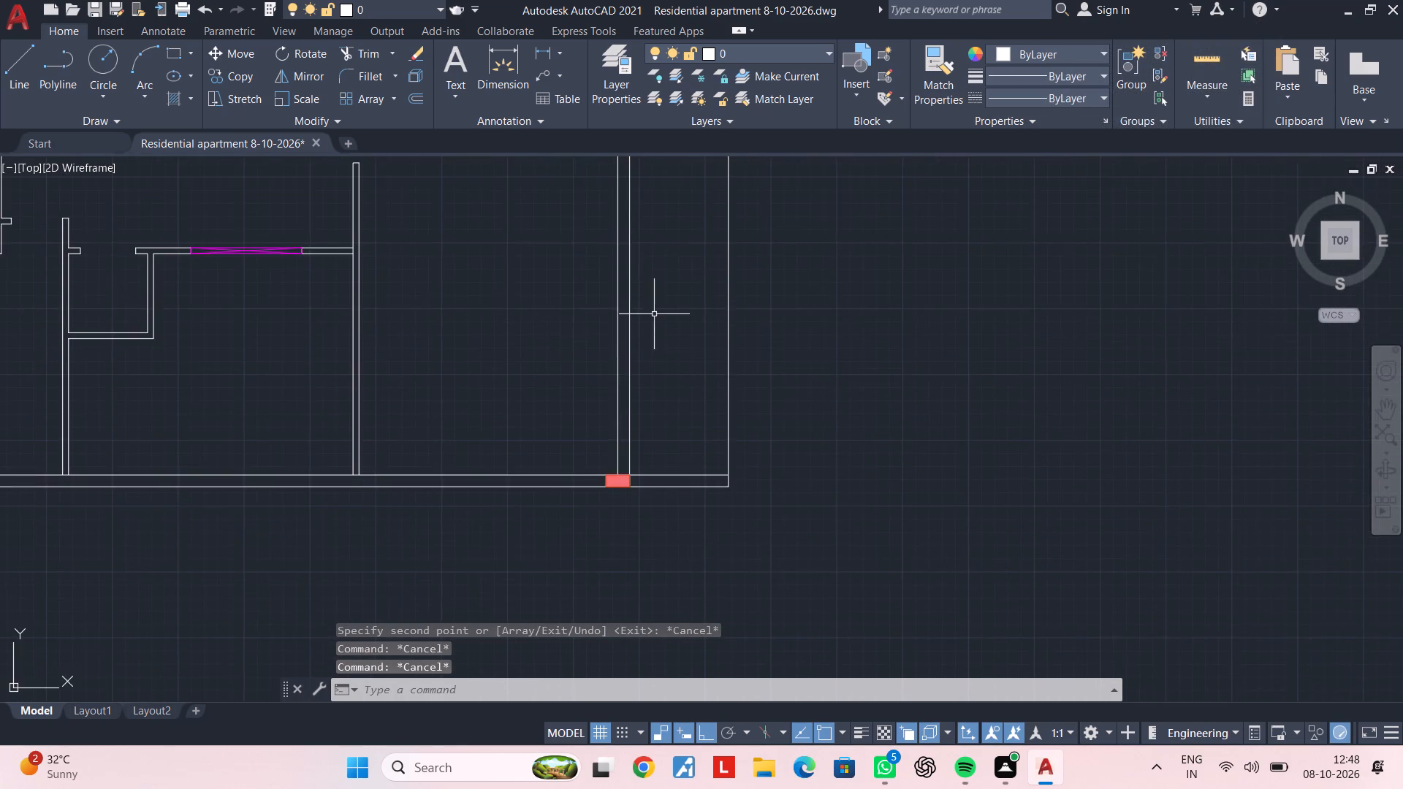
middle_click_drag(654, 312, 654, 446)
middle_click_drag(651, 310, 646, 466)
middle_click_drag(652, 313, 653, 535)
middle_click_drag(655, 403, 661, 489)
scroll(604, 441, "up", 2)
middle_click_drag(691, 485, 687, 394)
key("Escape")
key("Escape")
middle_click_drag(688, 402, 688, 337)
key("Escape")
key("Escape")
key("Escape")
key("Escape")
type("of")
key("space")
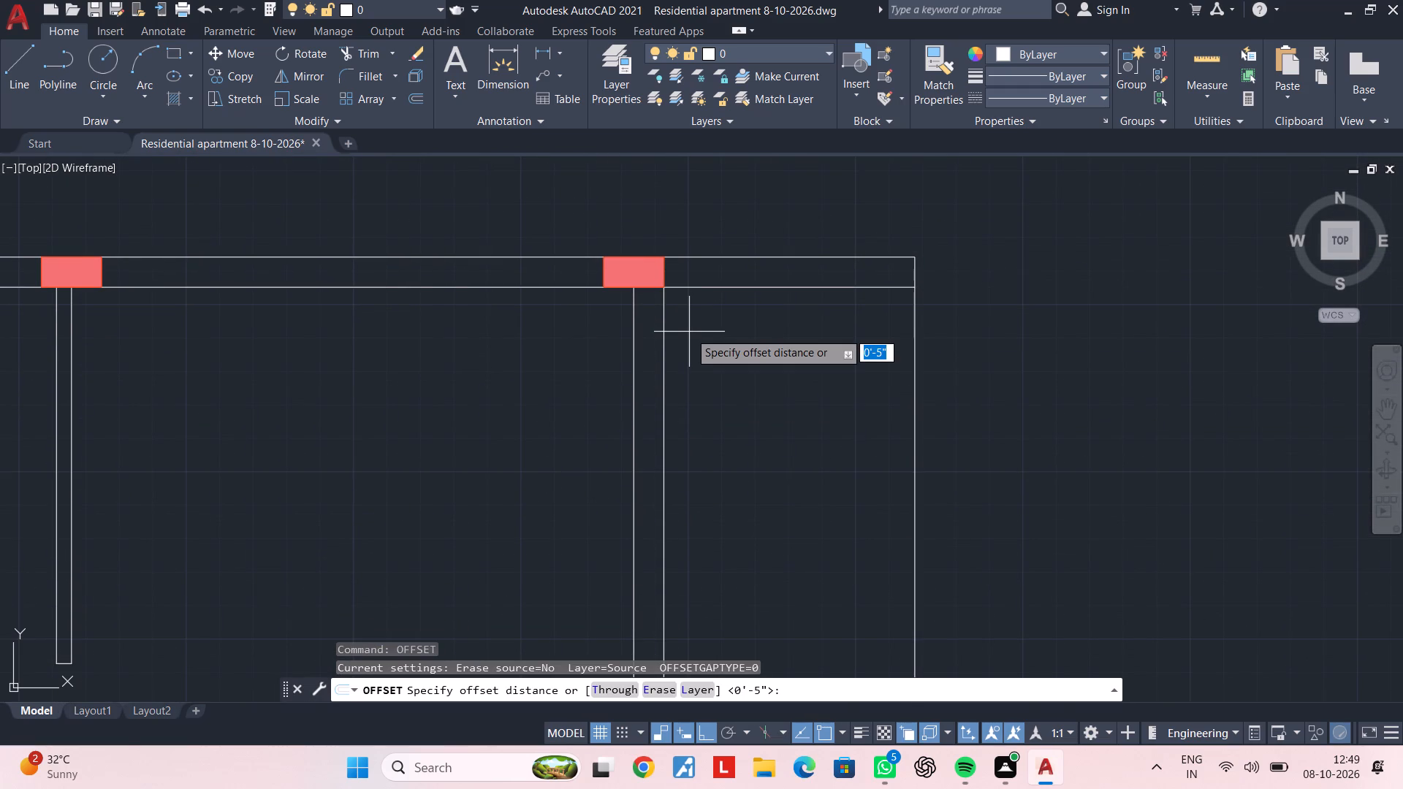
type("5'4.5\"")
key("Return")
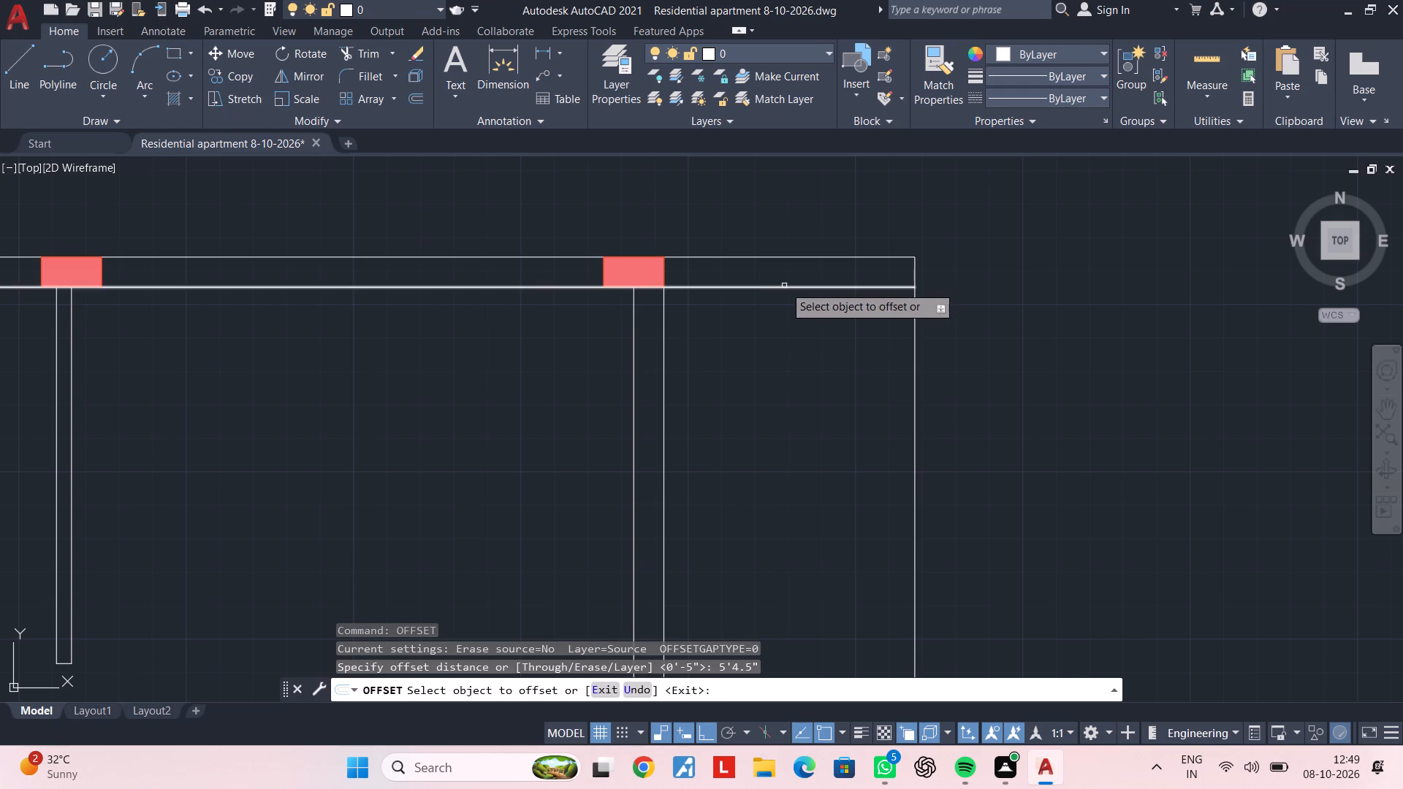
left_click(784, 286)
left_click(773, 384)
key("Escape")
Trim the offset line west of the east wall and delete its leftover segment beside the lift shaft.
type("tr")
key("space")
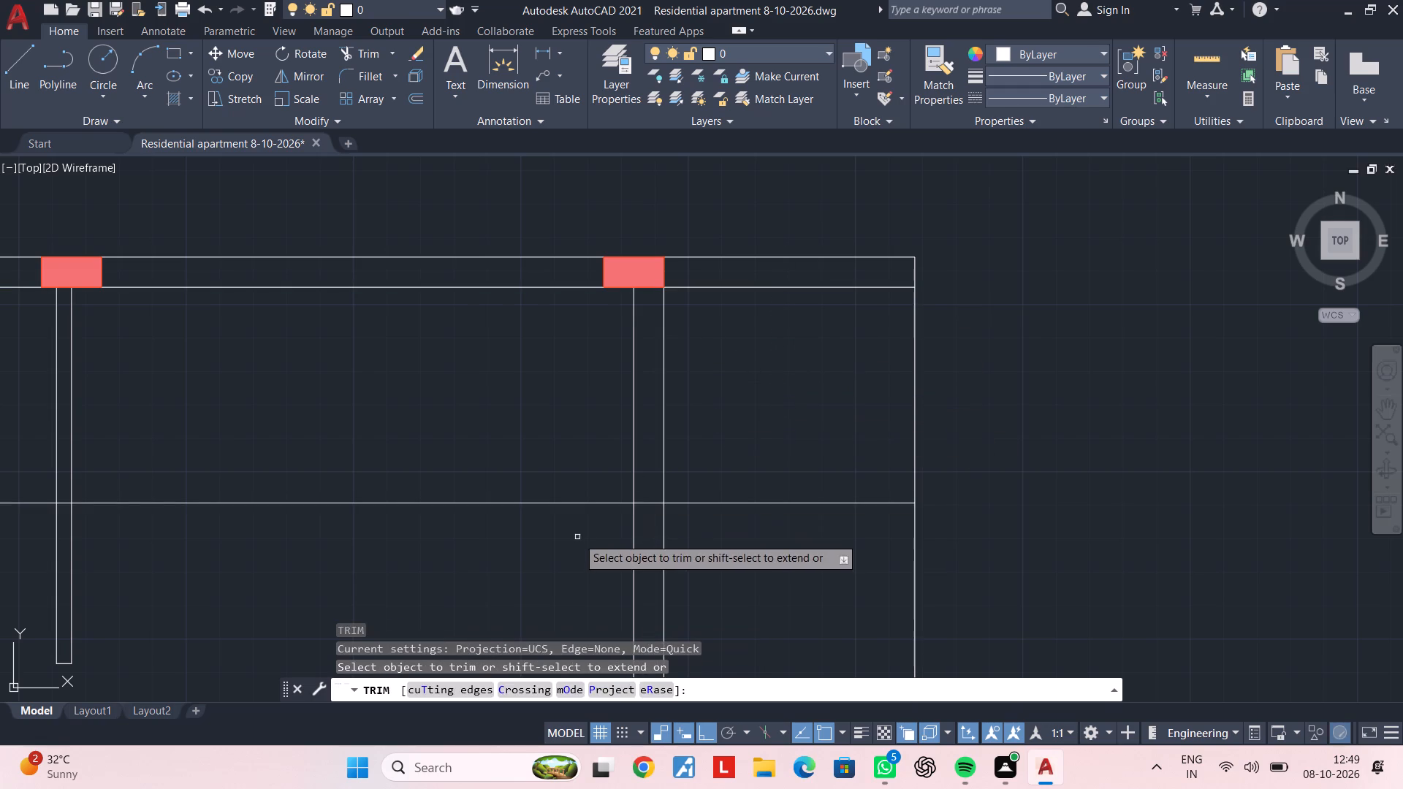
left_click(577, 538)
left_click(574, 455)
key("Escape")
middle_click_drag(371, 474, 976, 441)
left_click(569, 521)
left_click(550, 422)
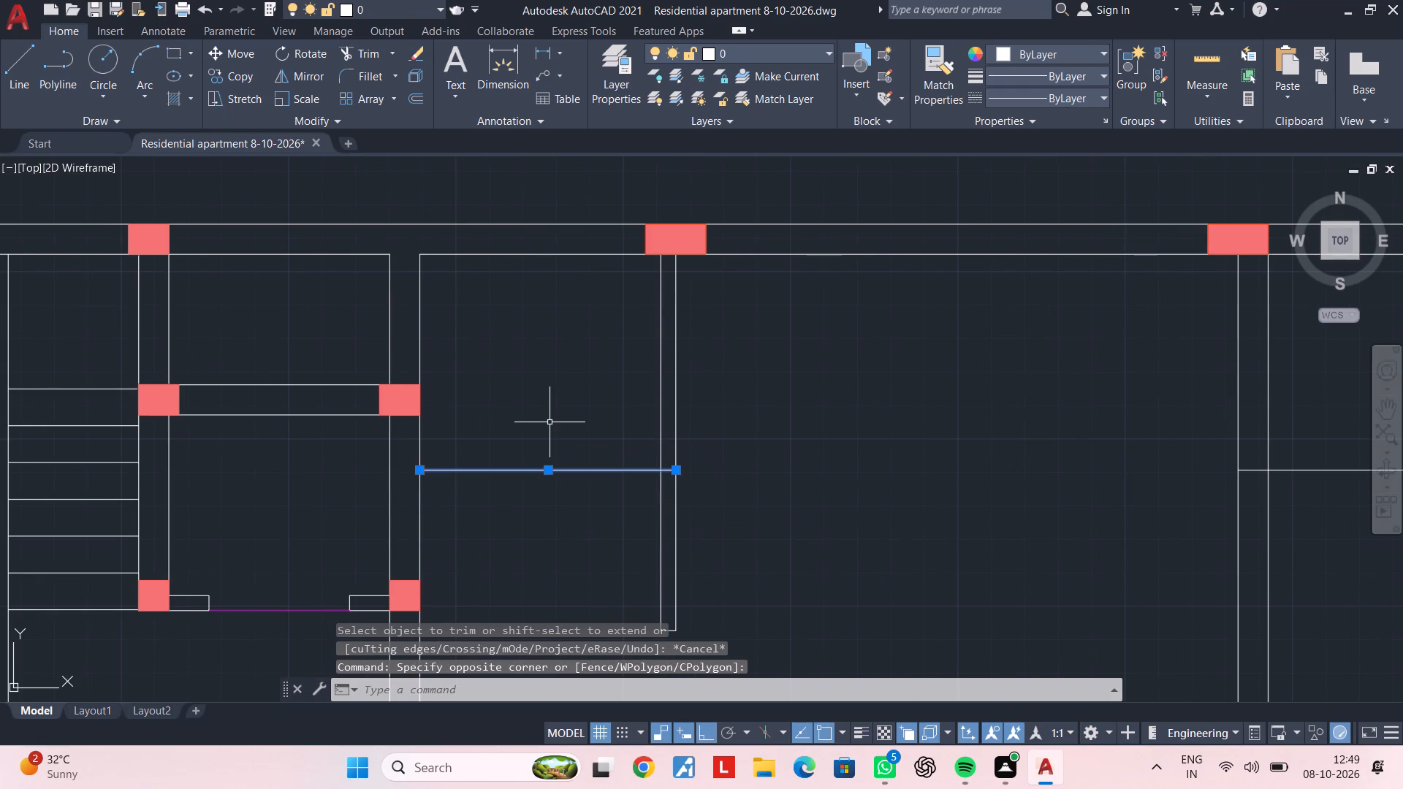
key("BackSpace")
key("Delete")
key("Delete")
key("Escape")
key("Escape")
key("Escape")
key("Escape")
key("Escape")
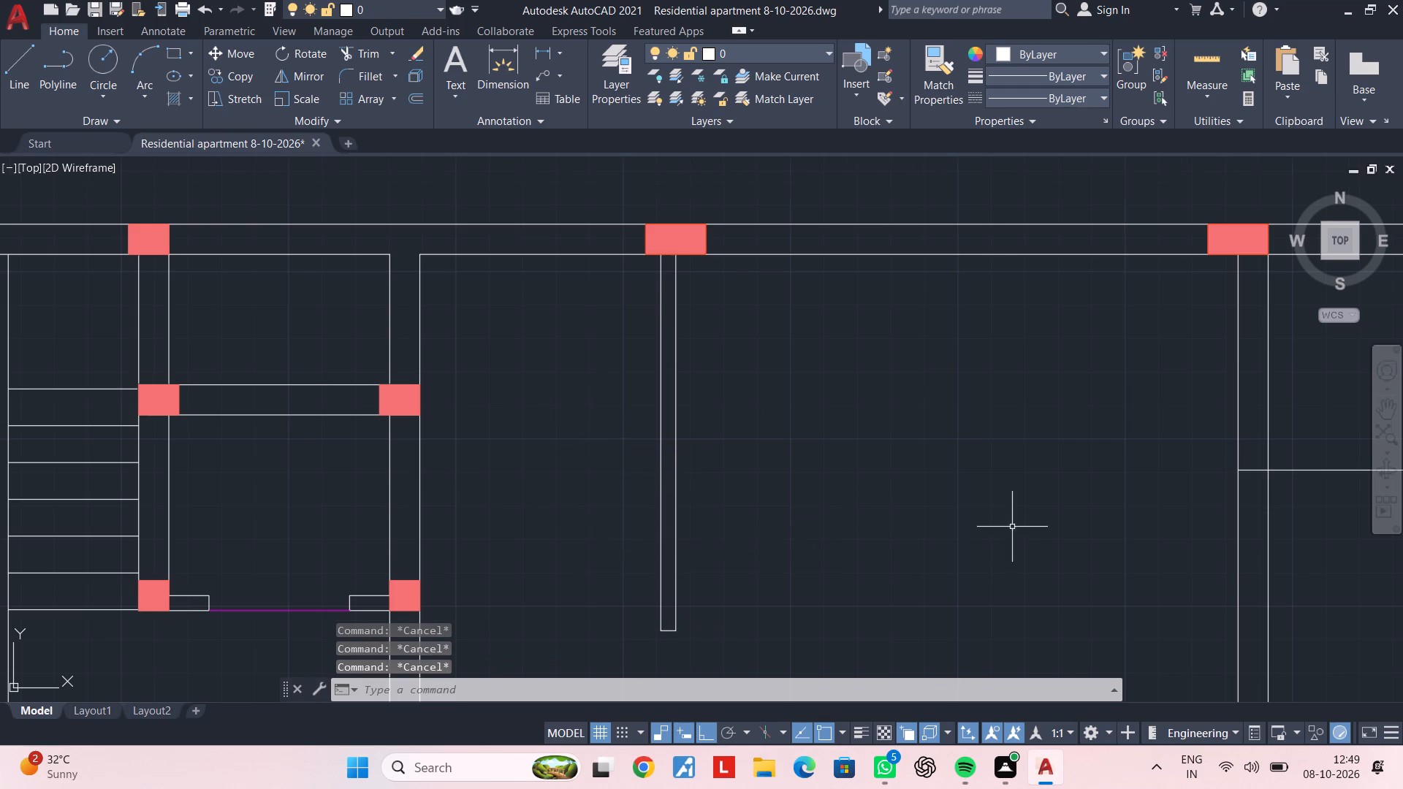
middle_click_drag(1008, 525, 670, 489)
middle_click_drag(1209, 433, 913, 444)
key("Escape")
key("Escape")
key("Escape")
middle_click_drag(760, 489, 725, 495)
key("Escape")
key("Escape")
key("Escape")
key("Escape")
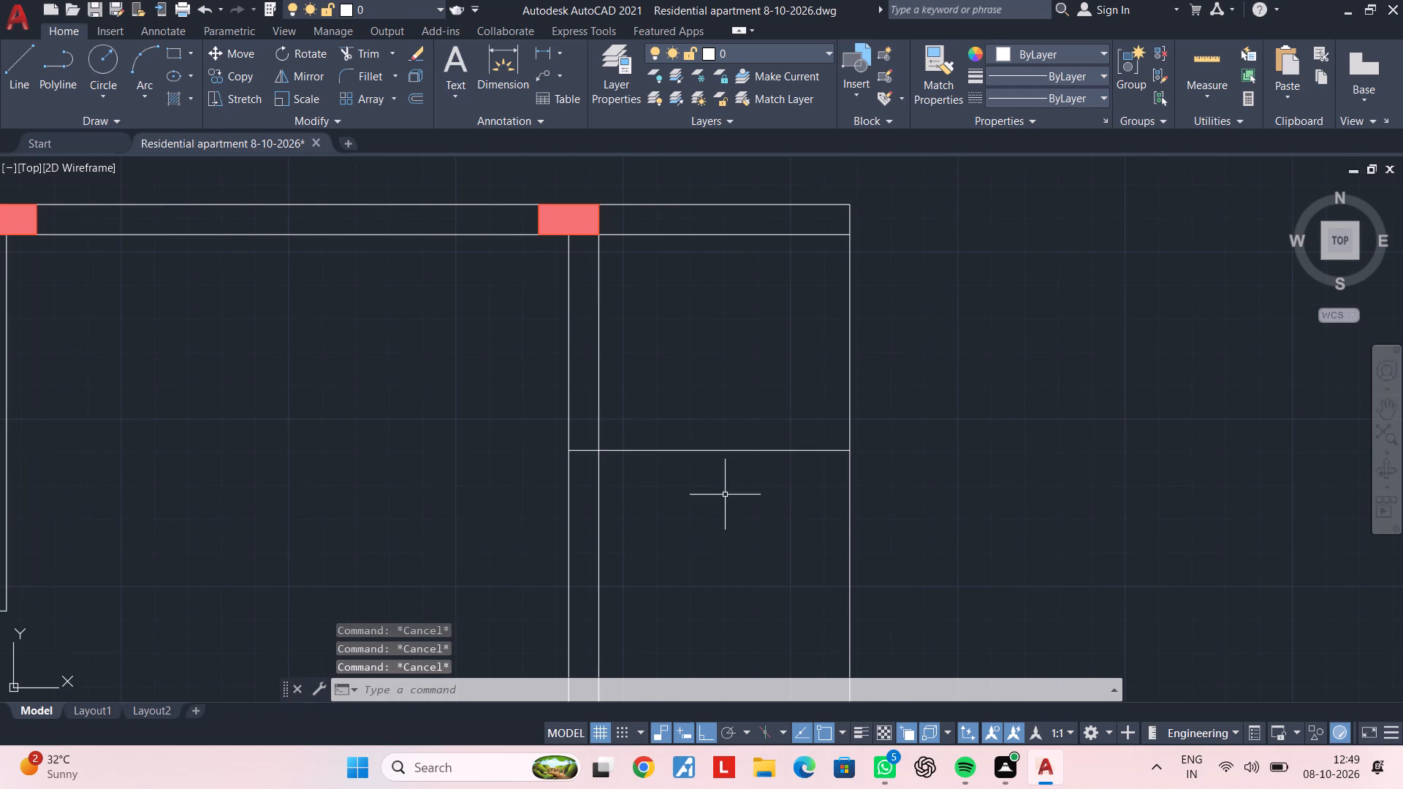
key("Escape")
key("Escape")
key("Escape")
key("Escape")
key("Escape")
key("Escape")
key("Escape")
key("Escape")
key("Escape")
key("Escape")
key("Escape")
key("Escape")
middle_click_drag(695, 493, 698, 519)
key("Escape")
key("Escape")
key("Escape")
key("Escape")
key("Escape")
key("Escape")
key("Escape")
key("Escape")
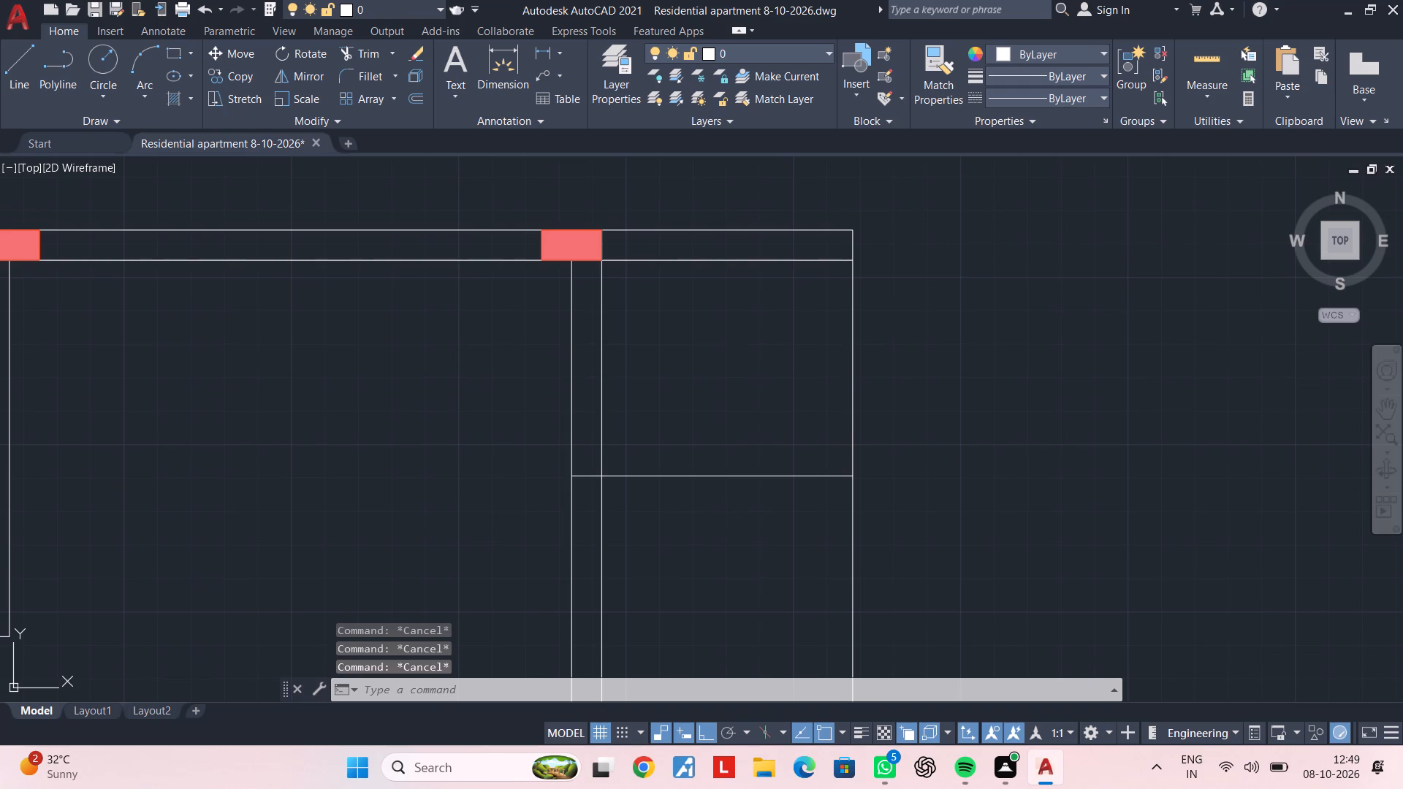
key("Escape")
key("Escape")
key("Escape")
Trim away the east wall's outer line between the northeast column and the new horizontal line.
key("t")
type("r")
key("space")
left_click(601, 395)
key("Escape")
key("Escape")
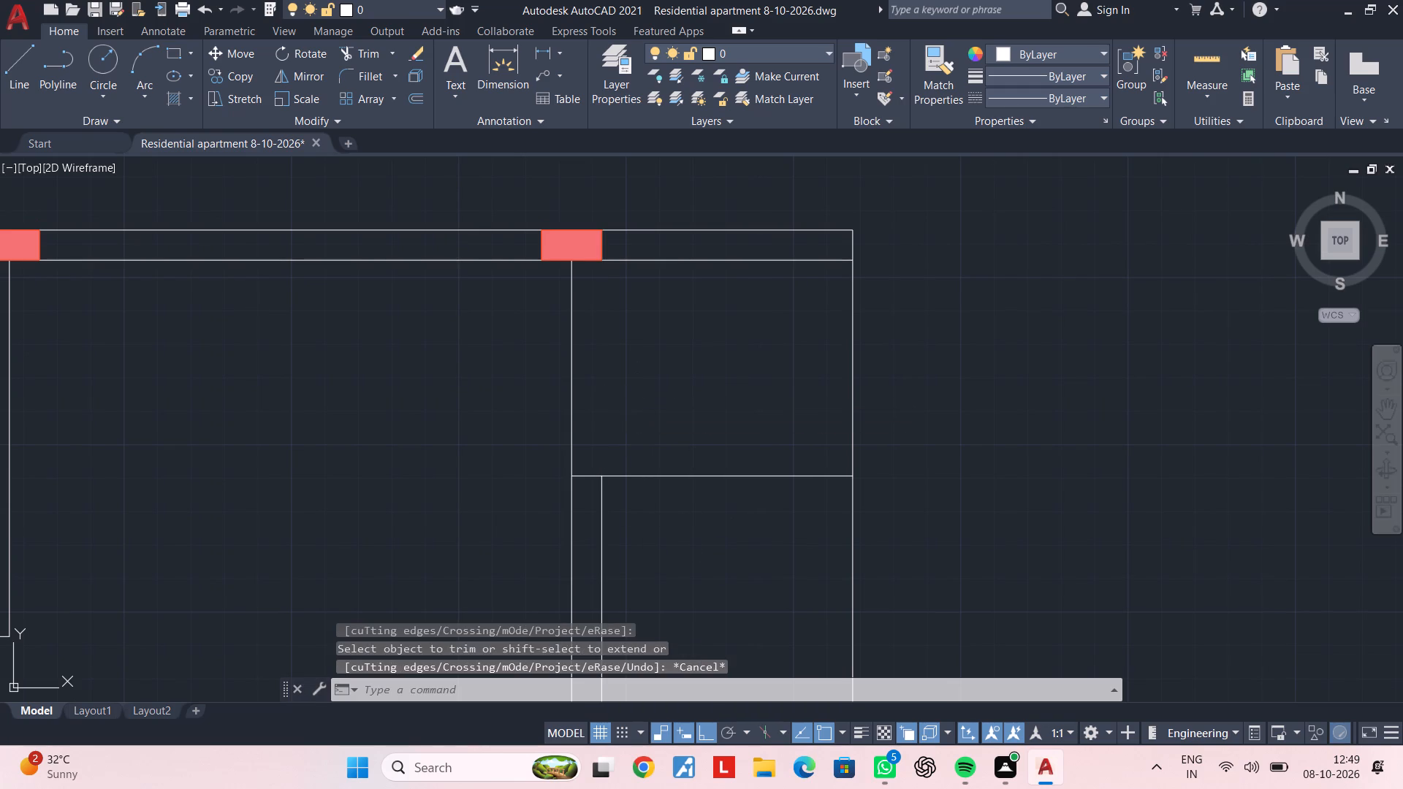
Offset the east wall's inner line 2' outward to the east.
type("of 2;")
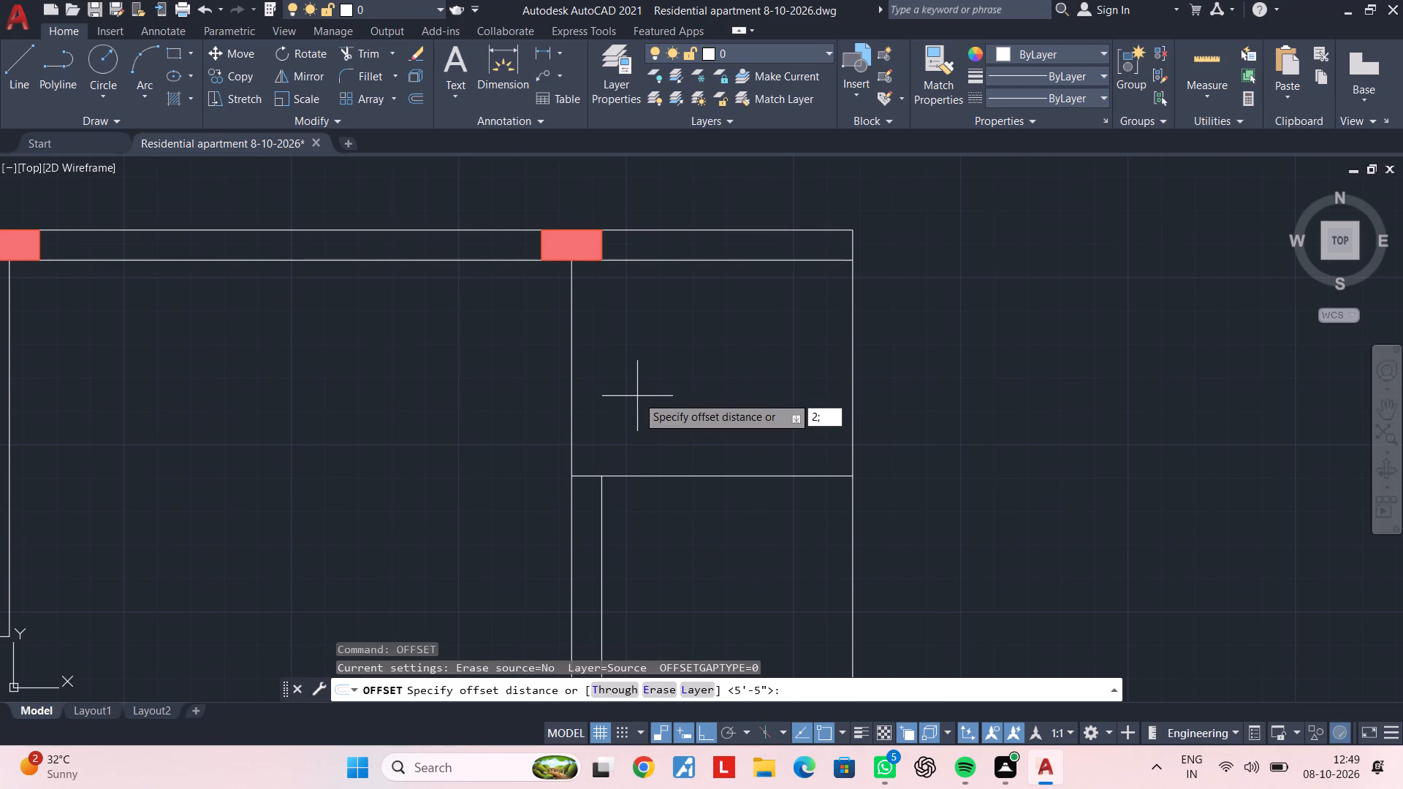
key("Escape")
key("Escape")
type("of 2'")
key("Return")
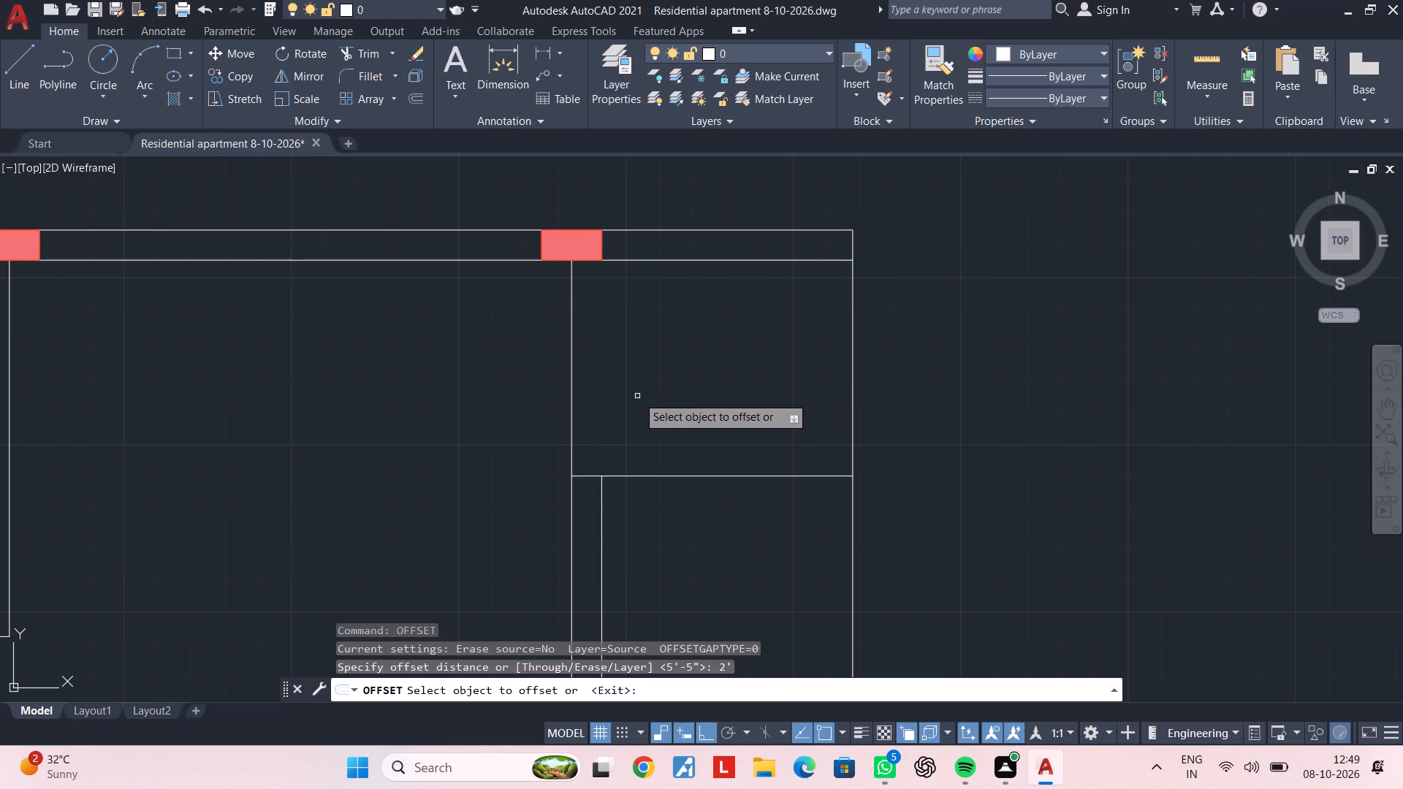
left_click(571, 359)
left_click(854, 340)
key("Escape")
key("Escape")
Trim the two offset lines beyond their intersection so they form the southeast corner of a projection.
key("t")
key("r")
key("space")
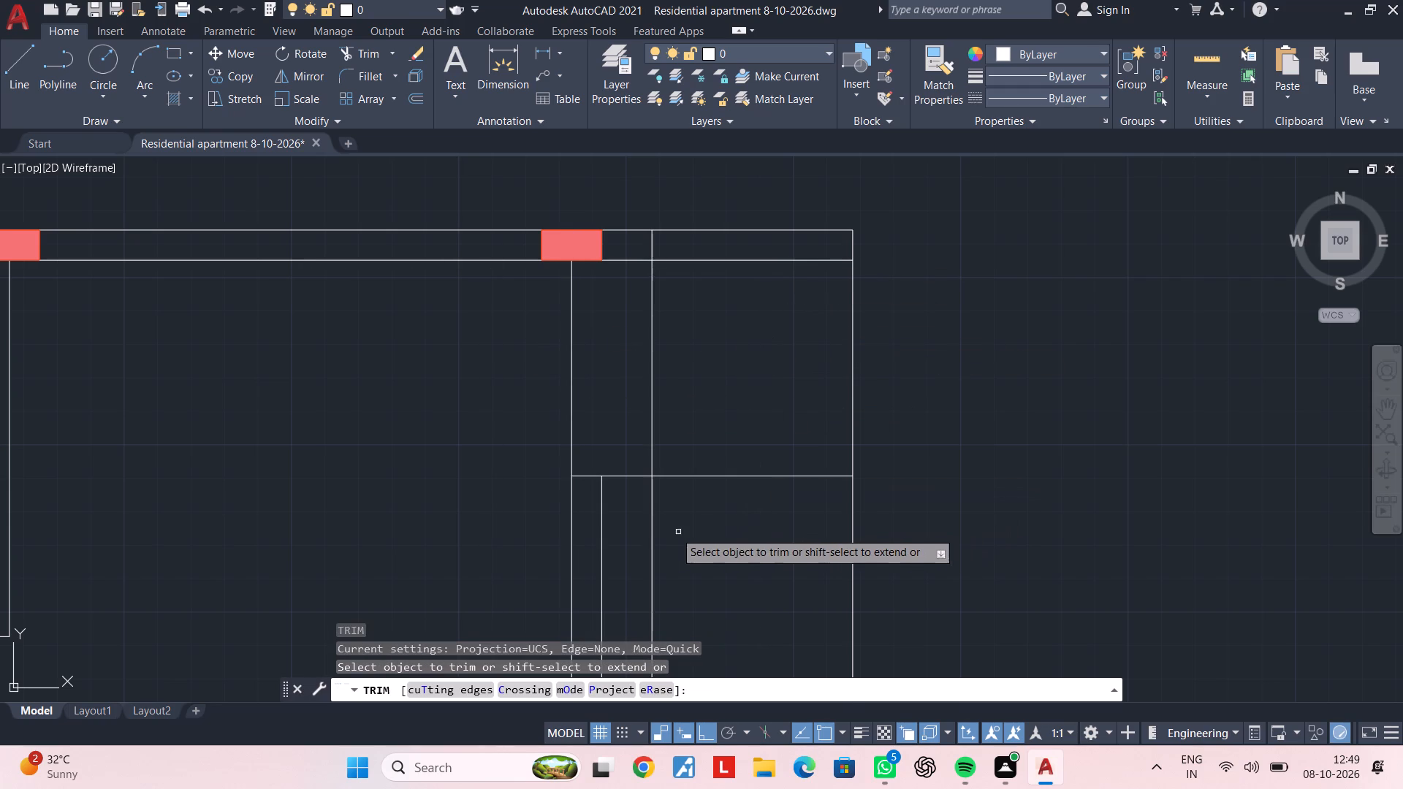
left_click(652, 528)
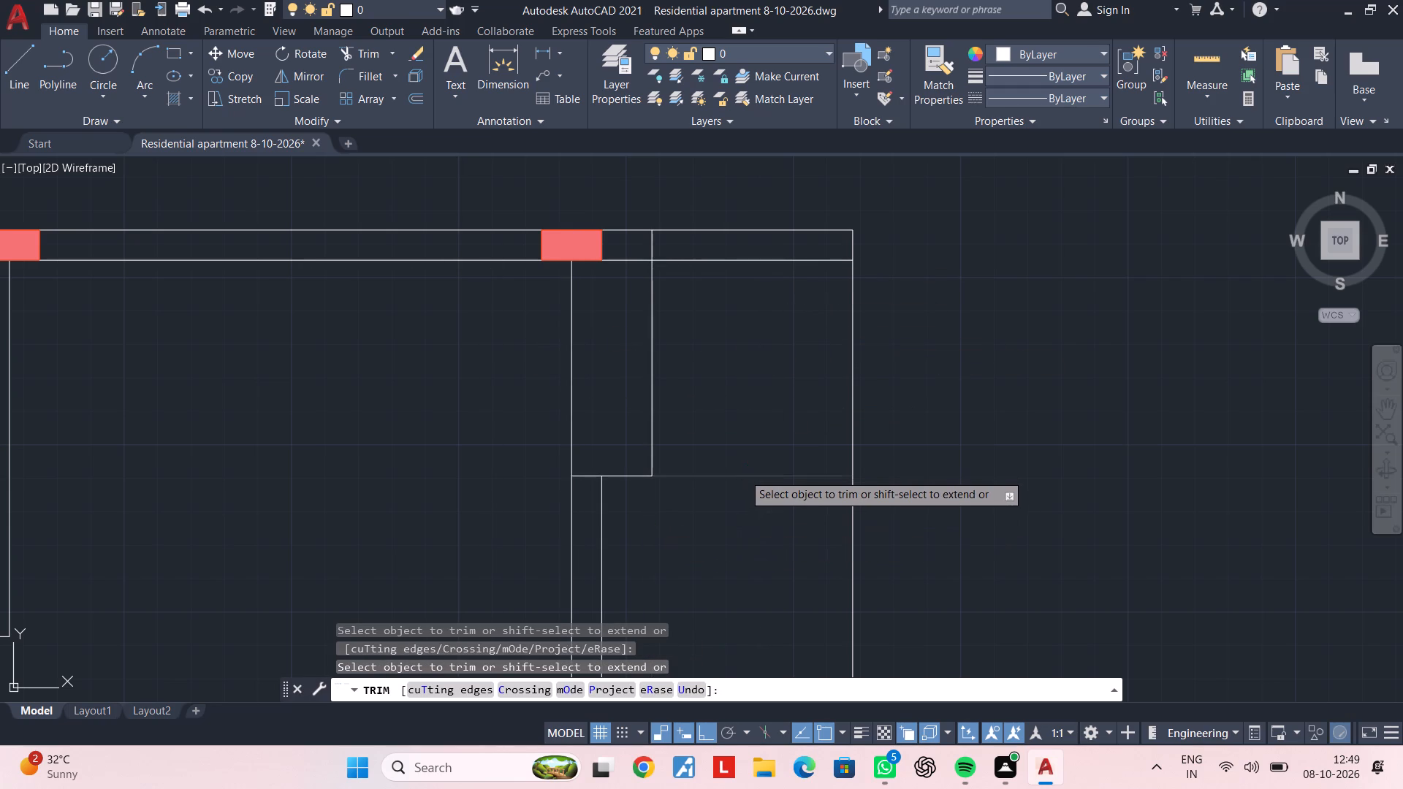
left_click(743, 473)
key("Escape")
key("Escape")
Offset the projection's east and south lines 4.5" outward to give the wall thickness.
middle_click_drag(646, 490, 647, 455)
key("Escape")
key("Escape")
key("Escape")
type("of")
key("space")
type("4.5\"")
key("Return")
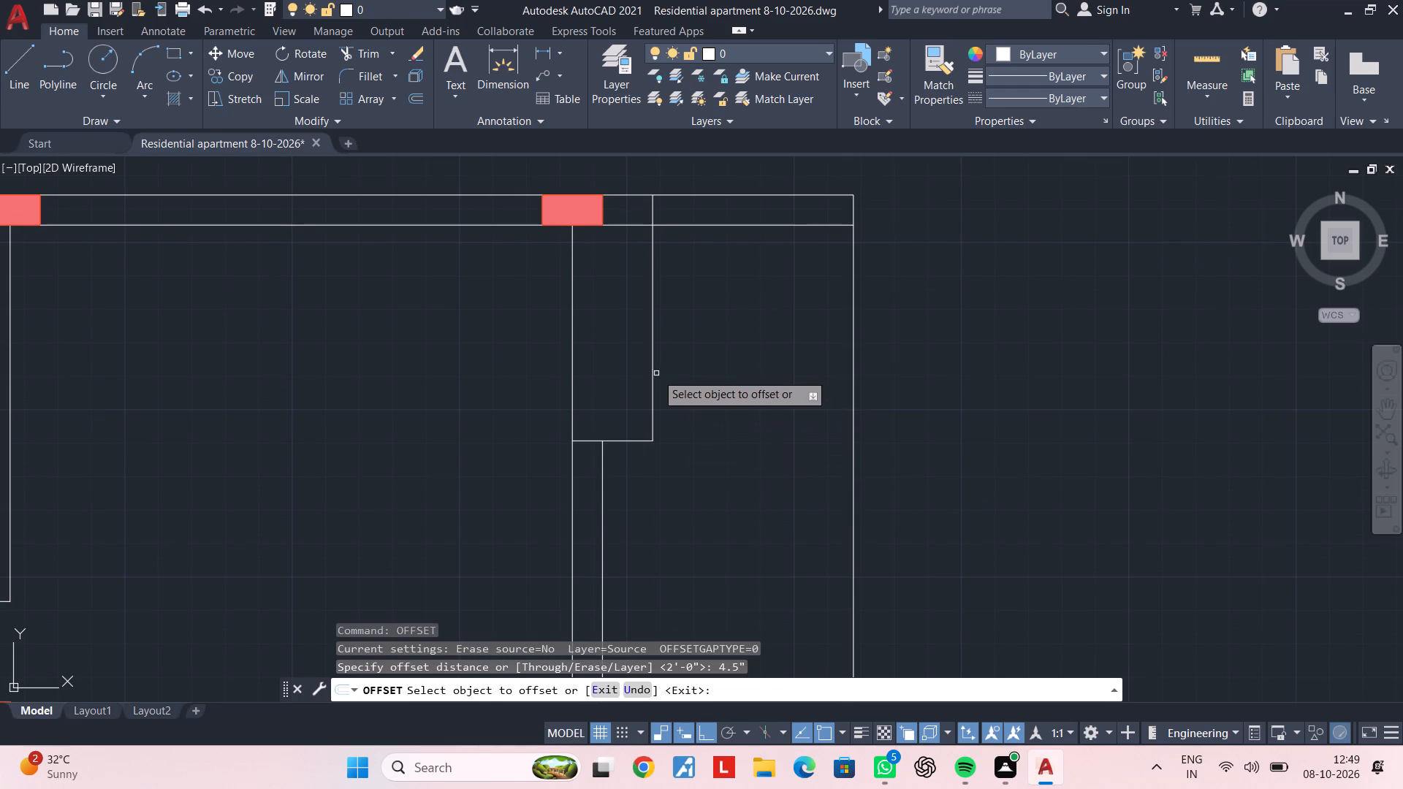
left_click(653, 371)
left_click(664, 369)
left_click(627, 440)
left_click(635, 470)
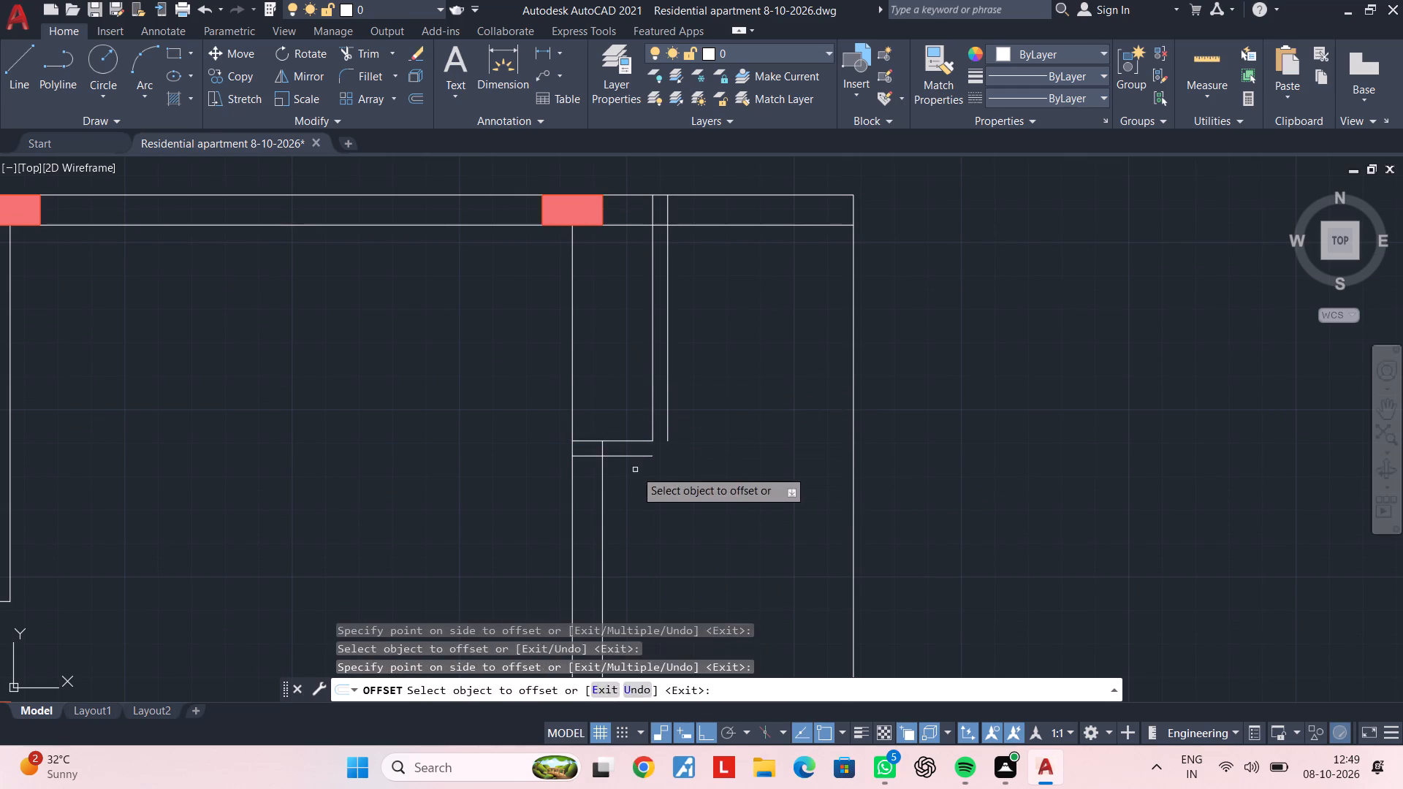
key("Escape")
key("Escape")
Fillet the projection's two outer lines with zero radius to close their southeast corner.
type("f")
key("space")
left_click(638, 457)
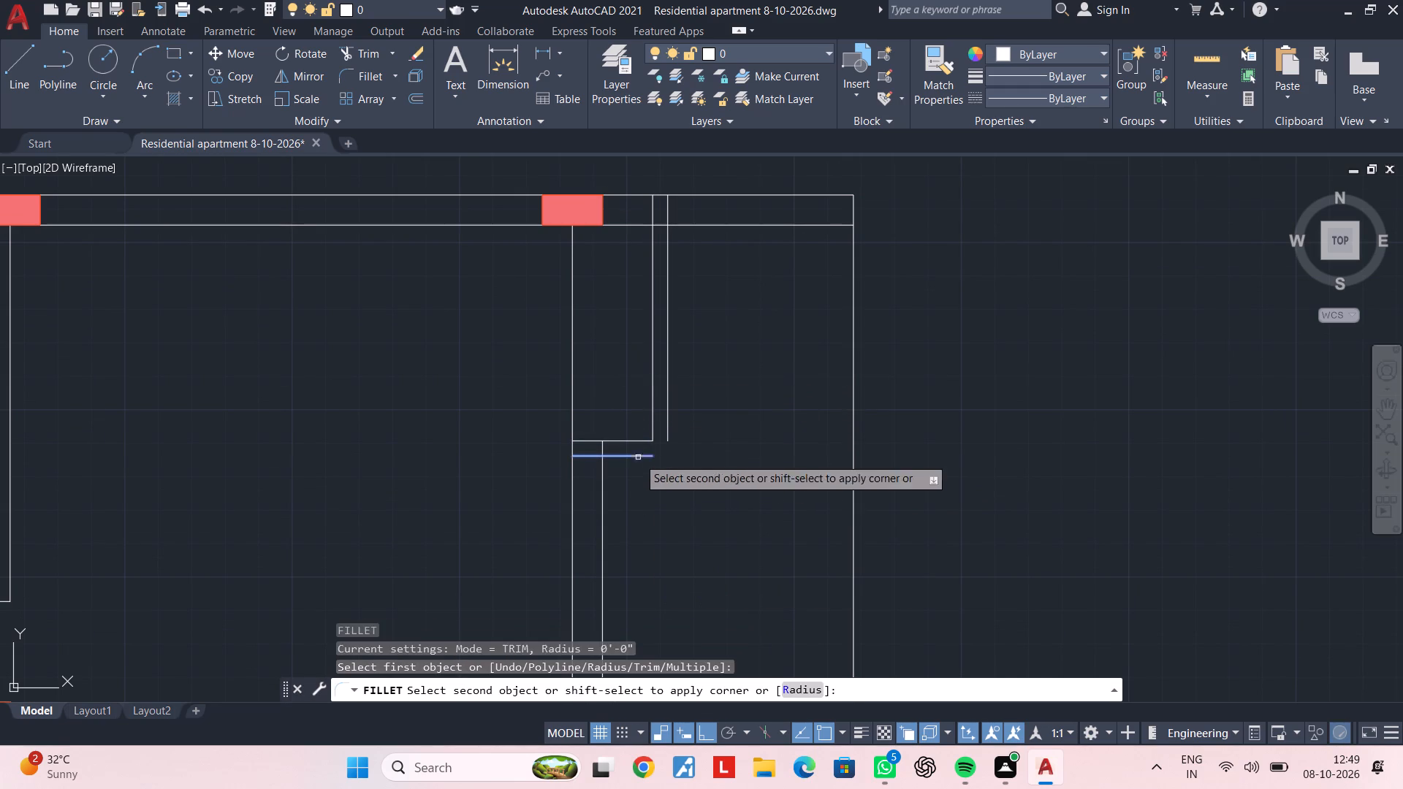
left_click(668, 434)
key("Escape")
Examine the finished northeast projection and the apartment plan's columns and walls alongside the parking plan.
scroll(683, 474, "down", 5)
middle_click_drag(666, 501, 689, 469)
key("Escape")
scroll(704, 451, "up", 1)
key("Escape")
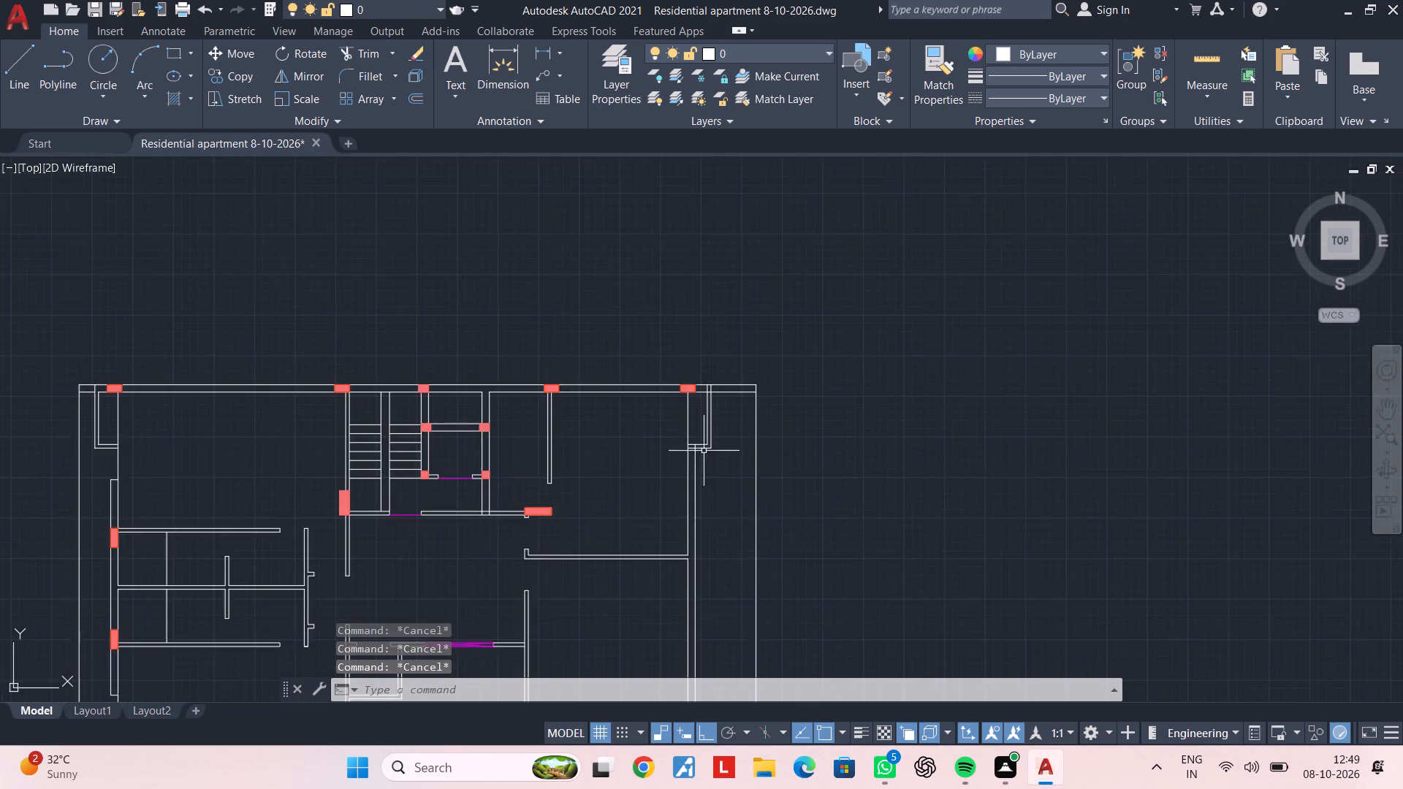
scroll(704, 451, "up", 2)
middle_click_drag(655, 476, 746, 415)
key("Escape")
key("Escape")
key("Escape")
key("Escape")
key("Escape")
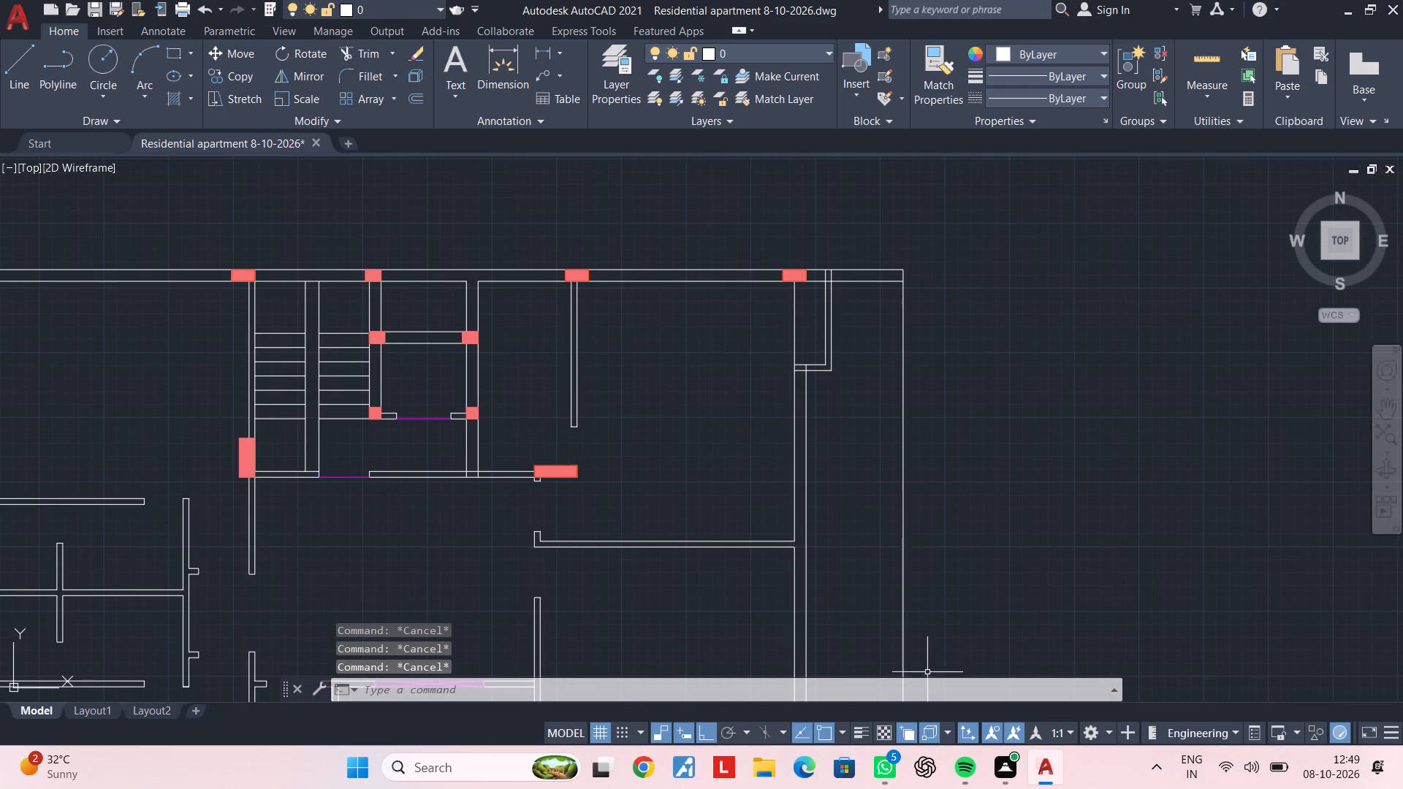
scroll(924, 661, "down", 3)
middle_click_drag(666, 557, 867, 363)
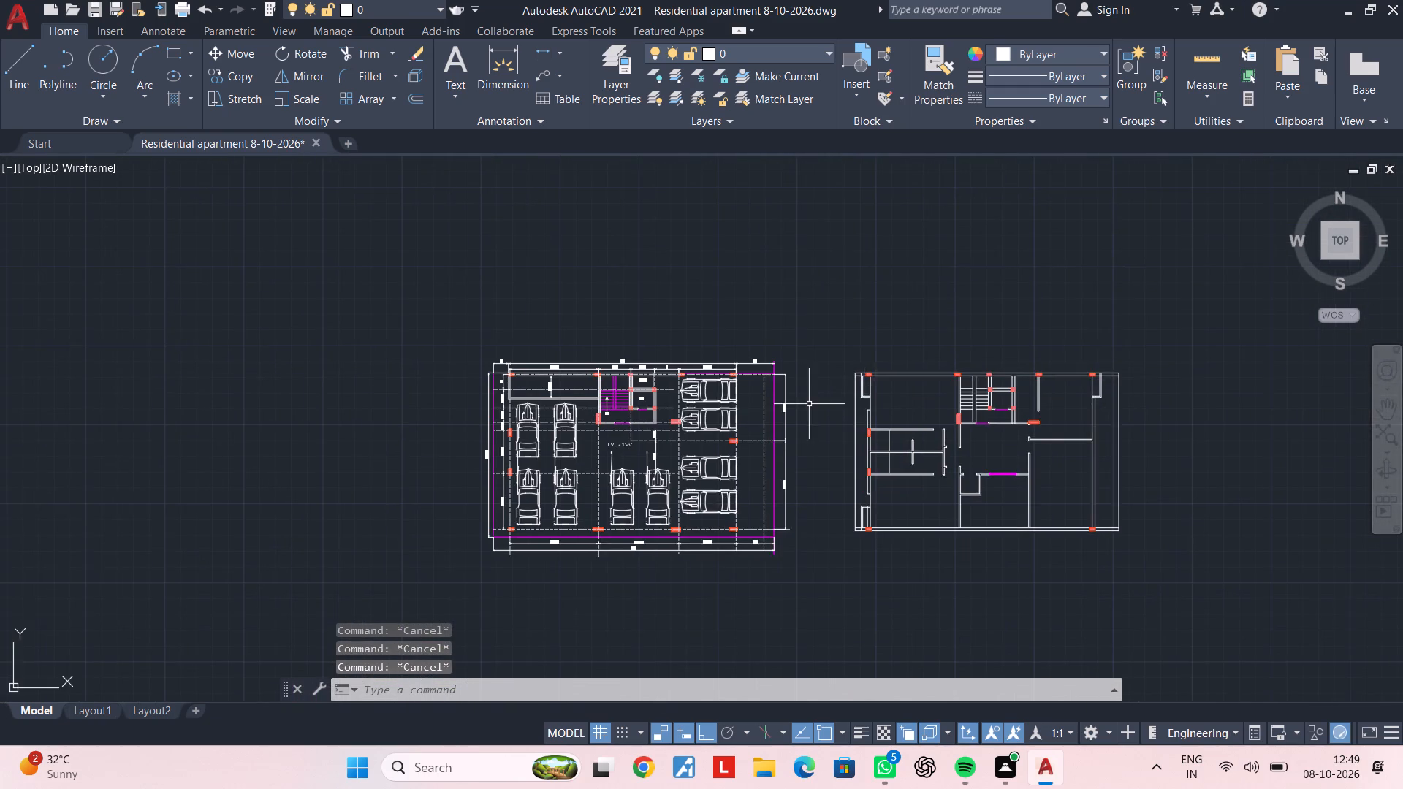
middle_click_drag(797, 403, 844, 348)
key("Escape")
key("Escape")
key("Escape")
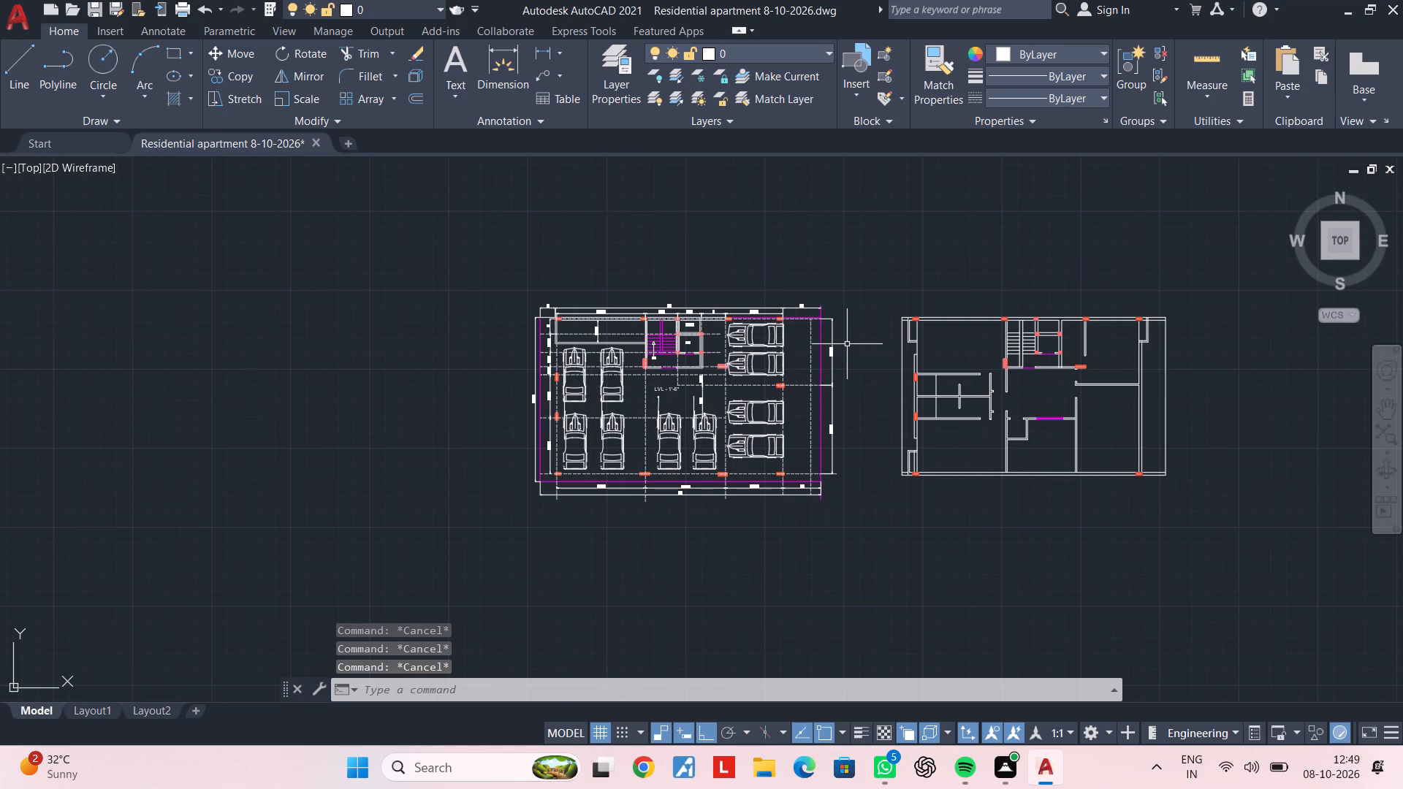
middle_click_drag(1095, 403, 831, 433)
scroll(776, 412, "up", 3)
middle_click_drag(913, 330, 782, 390)
scroll(755, 400, "up", 2)
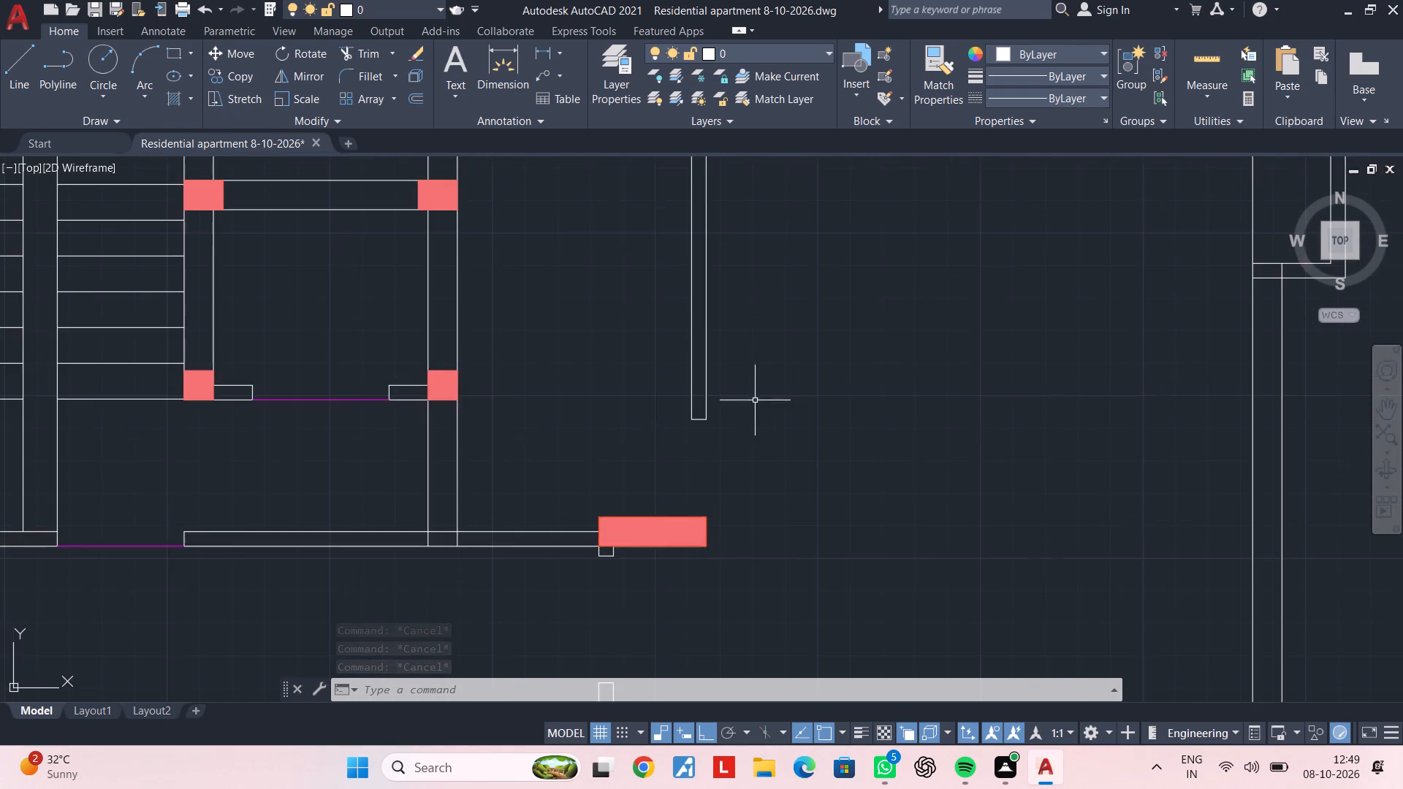
middle_click_drag(750, 419, 762, 358)
scroll(753, 396, "up", 1)
key("Escape")
key("Escape")
middle_click_drag(620, 360, 669, 483)
scroll(650, 487, "down", 2)
middle_click_drag(654, 488, 737, 485)
key("Escape")
key("Escape")
middle_click_drag(876, 368, 828, 376)
key("Escape")
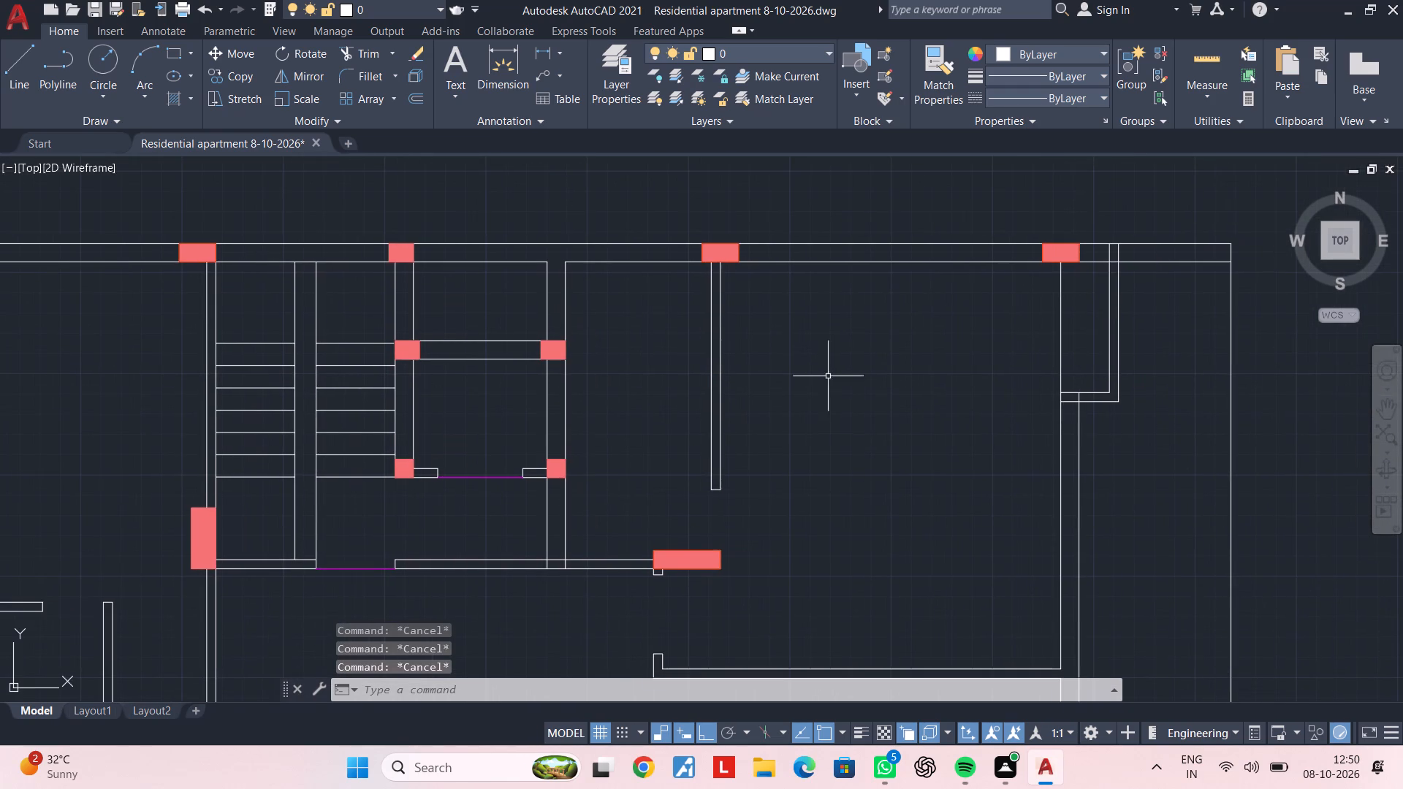
key("Escape")
middle_click_drag(888, 361, 605, 357)
scroll(789, 312, "up", 2)
middle_click_drag(837, 291, 690, 346)
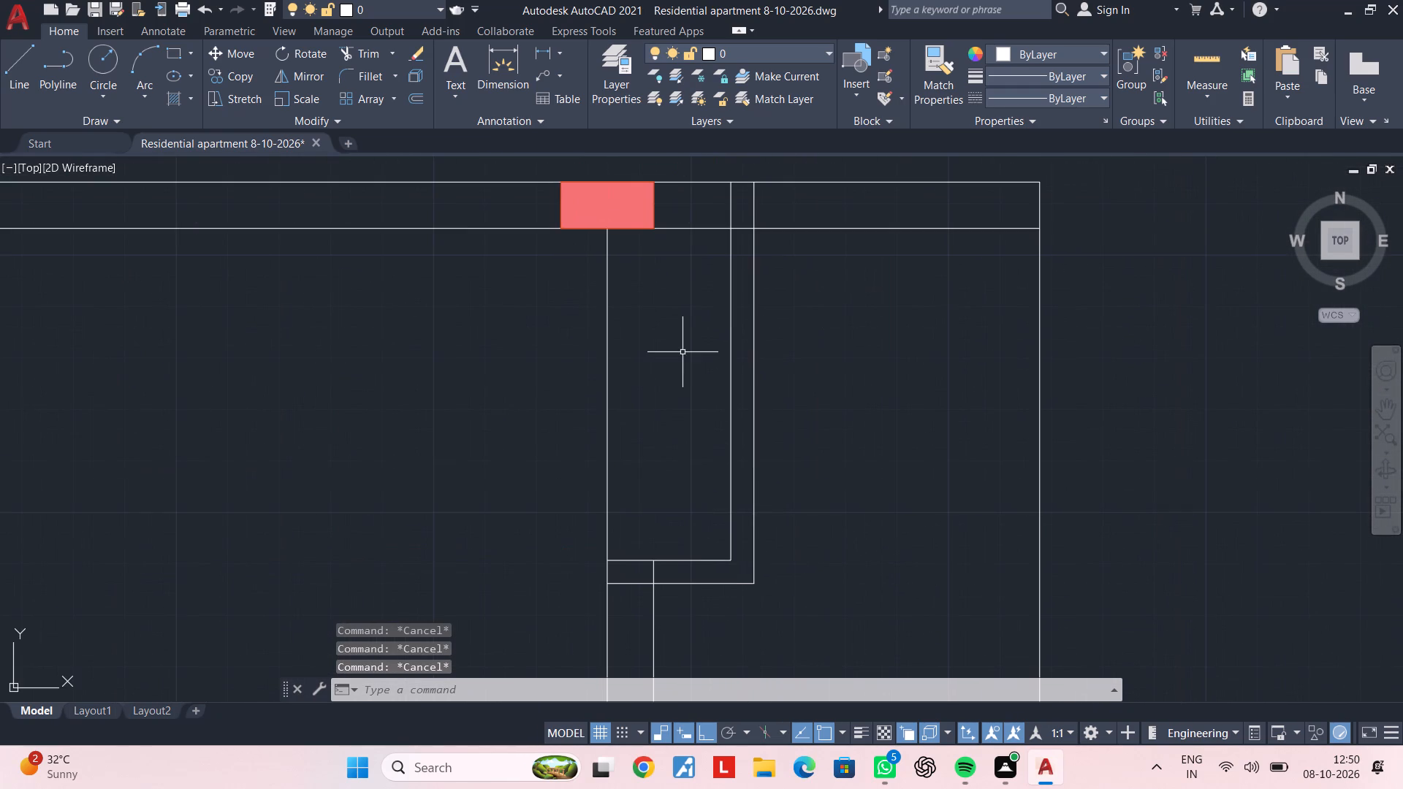
key("Escape")
key("Escape")
key("Escape")
key("Escape")
key("Escape")
key("Escape")
middle_click_drag(680, 354, 588, 428)
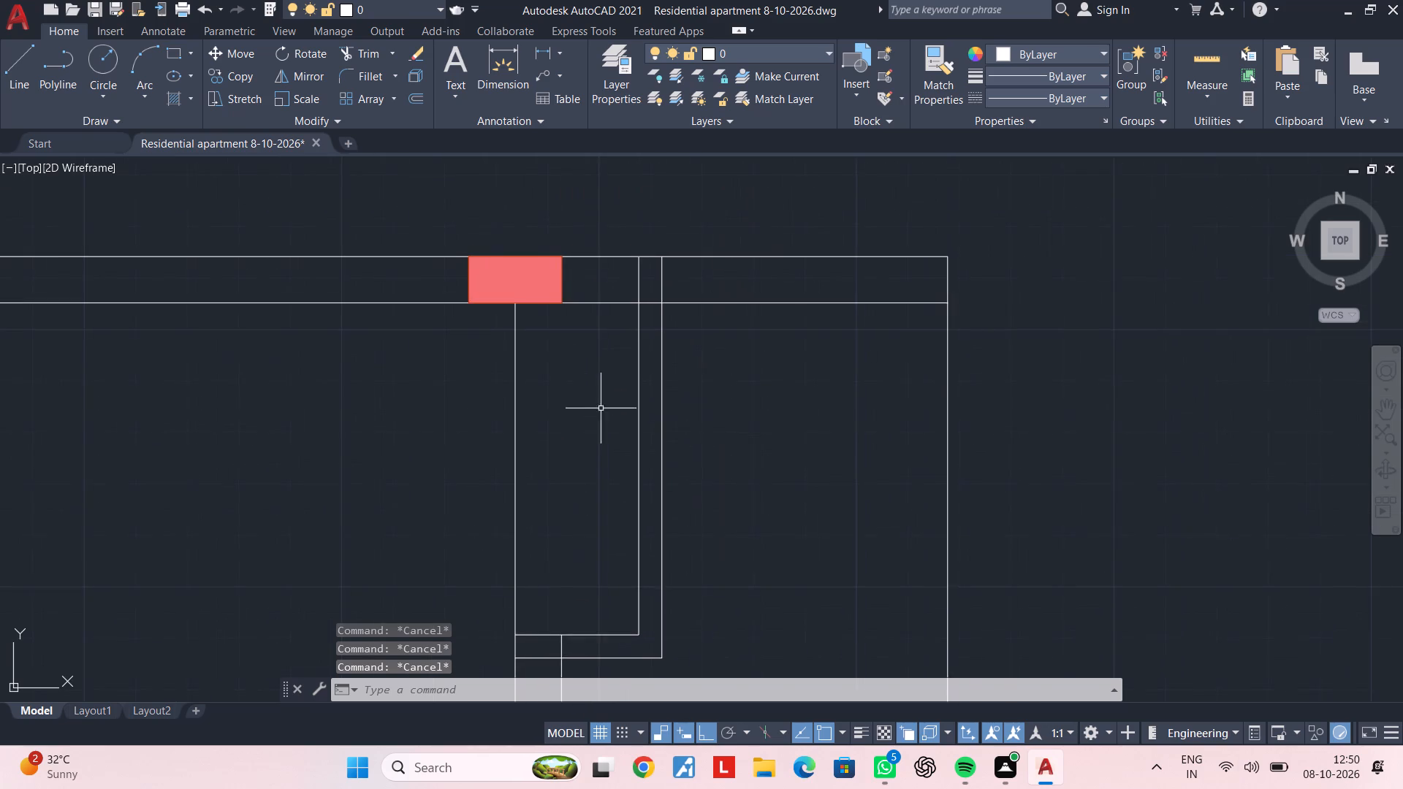
Trim the projection's two east wall lines within the north wall's thickness and open the north wall's inner line between them.
scroll(608, 375, "up", 1)
middle_click_drag(604, 376, 553, 430)
key("Escape")
key("Escape")
type("tr")
key("space")
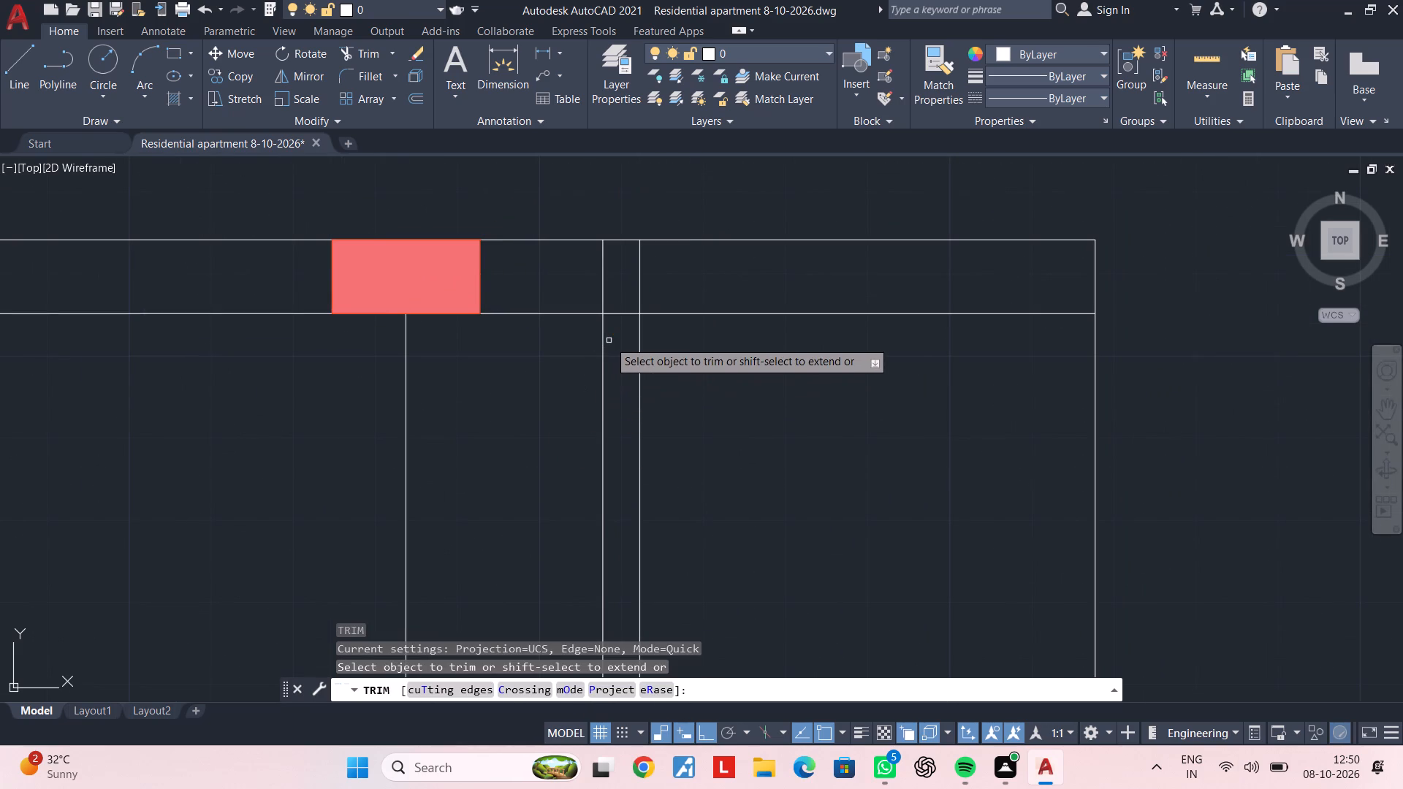
scroll(612, 297, "up", 2)
left_click(625, 279)
left_click(521, 288)
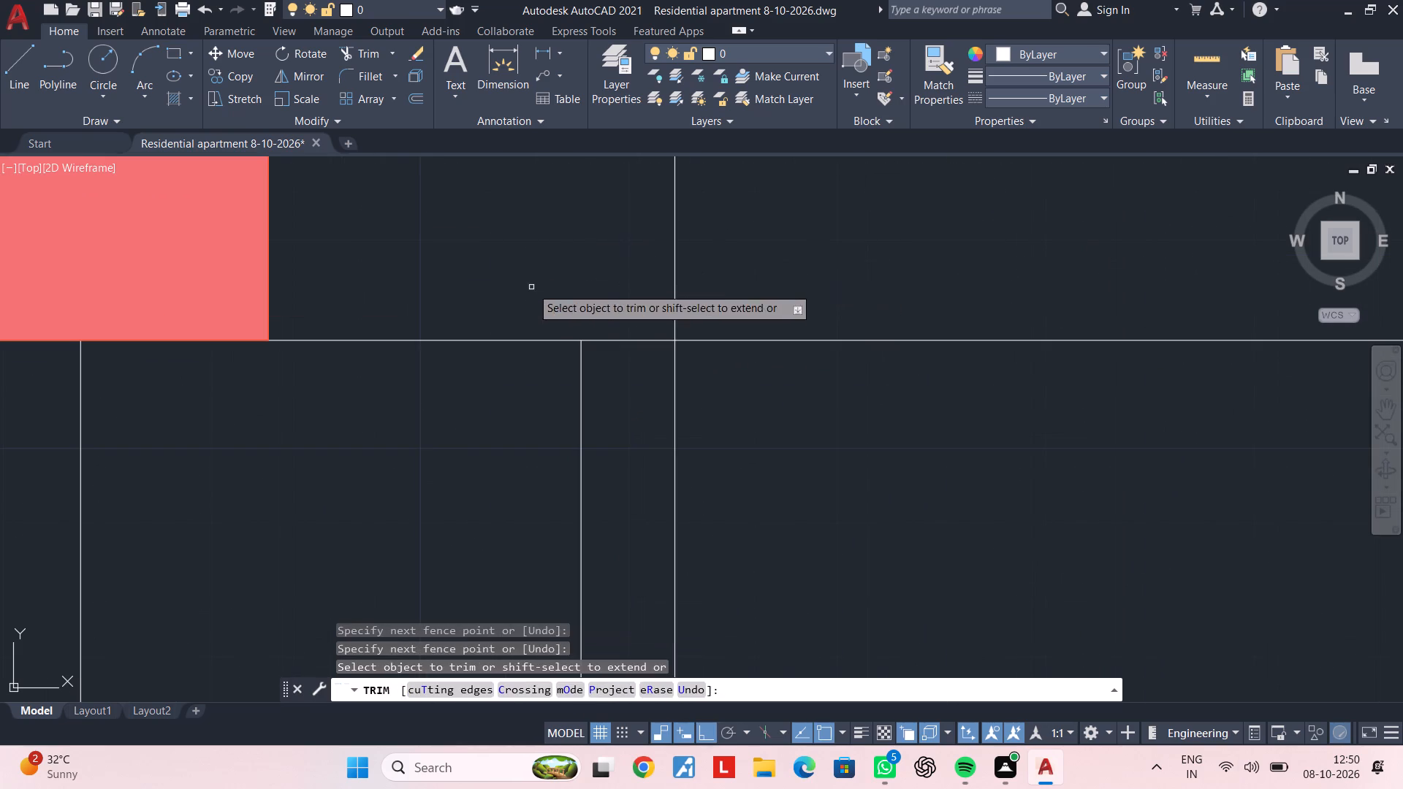
left_click(620, 257)
left_click(828, 254)
left_click(646, 287)
left_click_drag(624, 354, 623, 370)
key("Escape")
scroll(661, 432, "down", 2)
middle_click_drag(662, 434, 680, 342)
key("Escape")
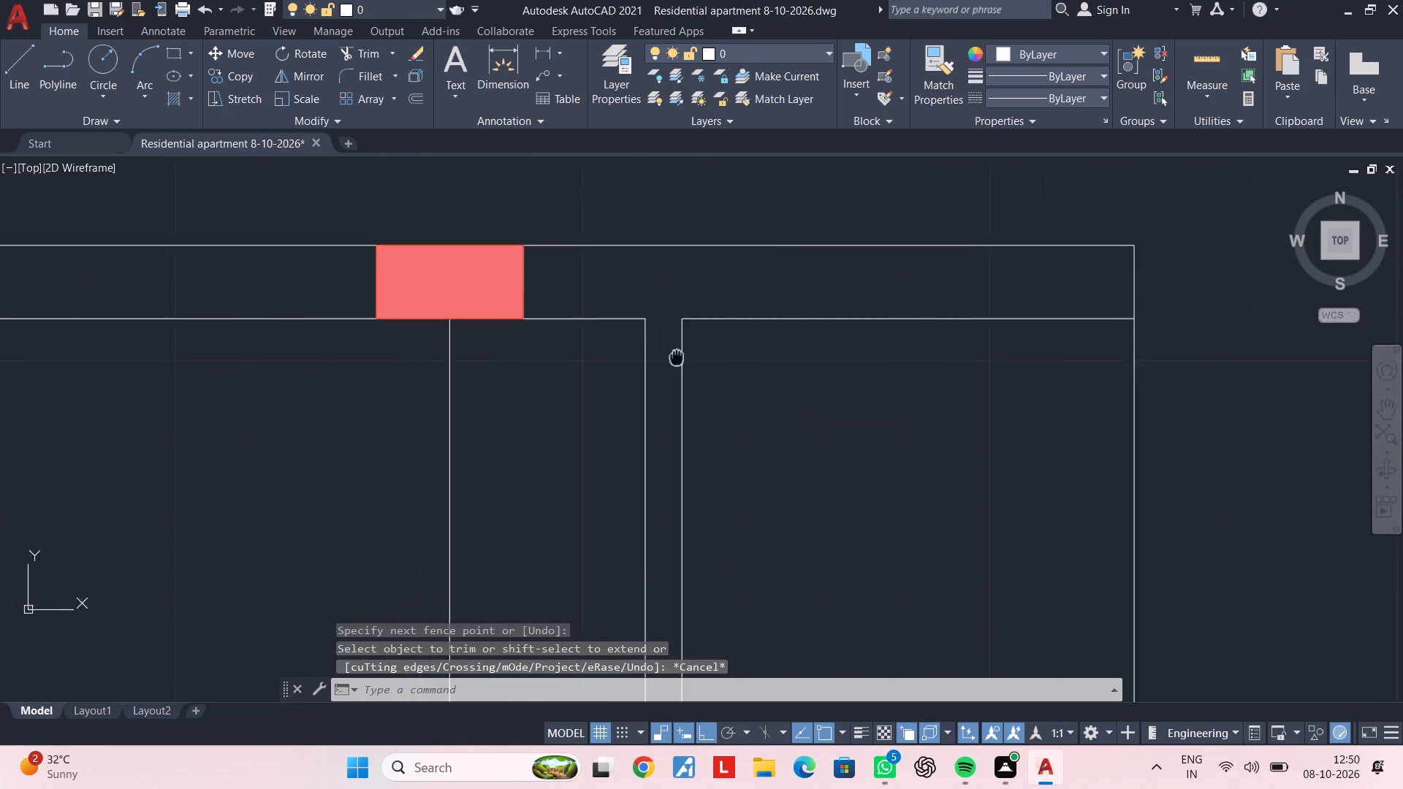
middle_click_drag(680, 342, 689, 303)
key("Escape")
Trim the main east wall's outer line where it crosses between the projection's two south lines.
middle_click_drag(624, 426, 647, 323)
key("Escape")
key("Escape")
middle_click_drag(647, 405, 650, 250)
key("Escape")
key("Escape")
middle_click_drag(598, 376, 600, 323)
key("Escape")
key("Escape")
key("Escape")
key("Escape")
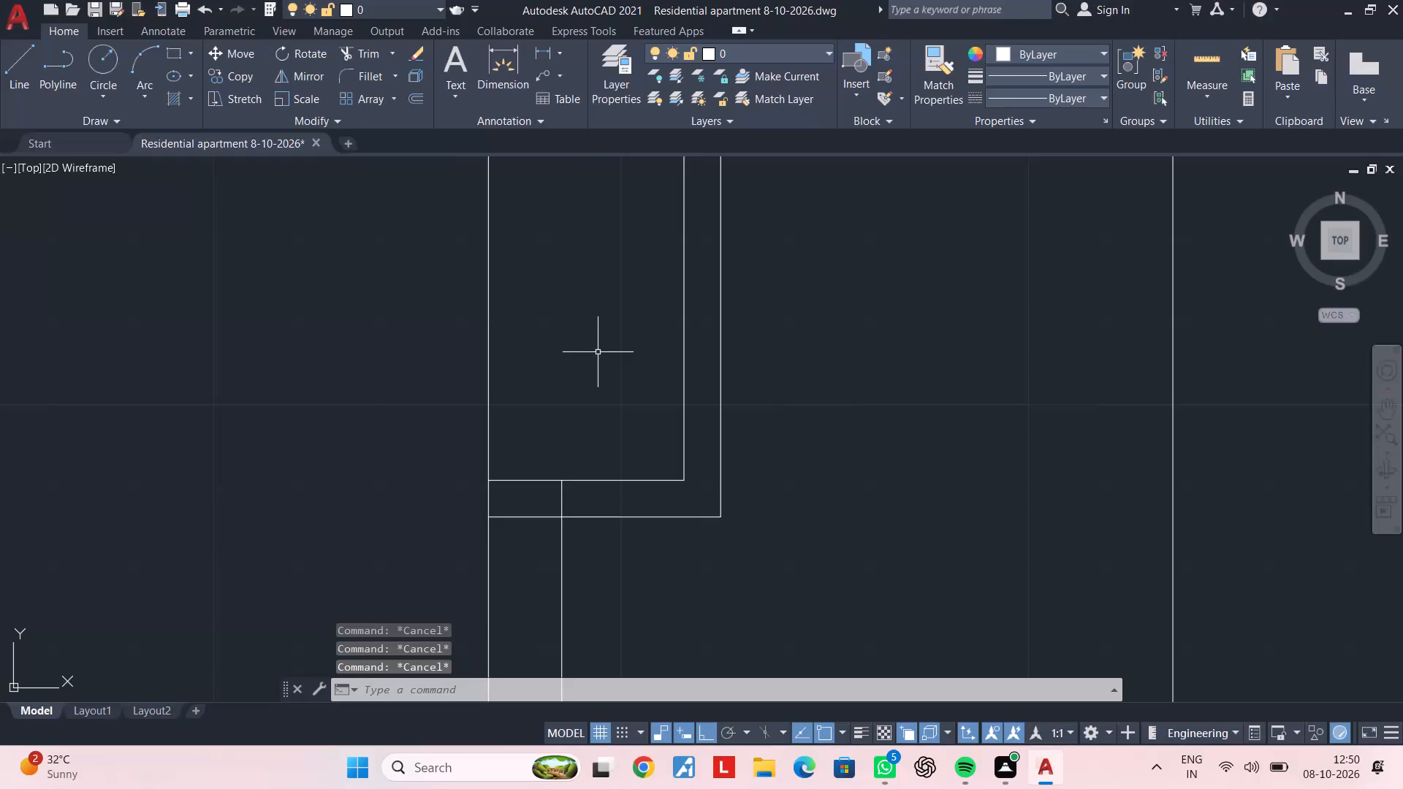
key("Escape")
key("Escape")
key("Escape")
key("Escape")
key("space")
scroll(575, 499, "up", 1)
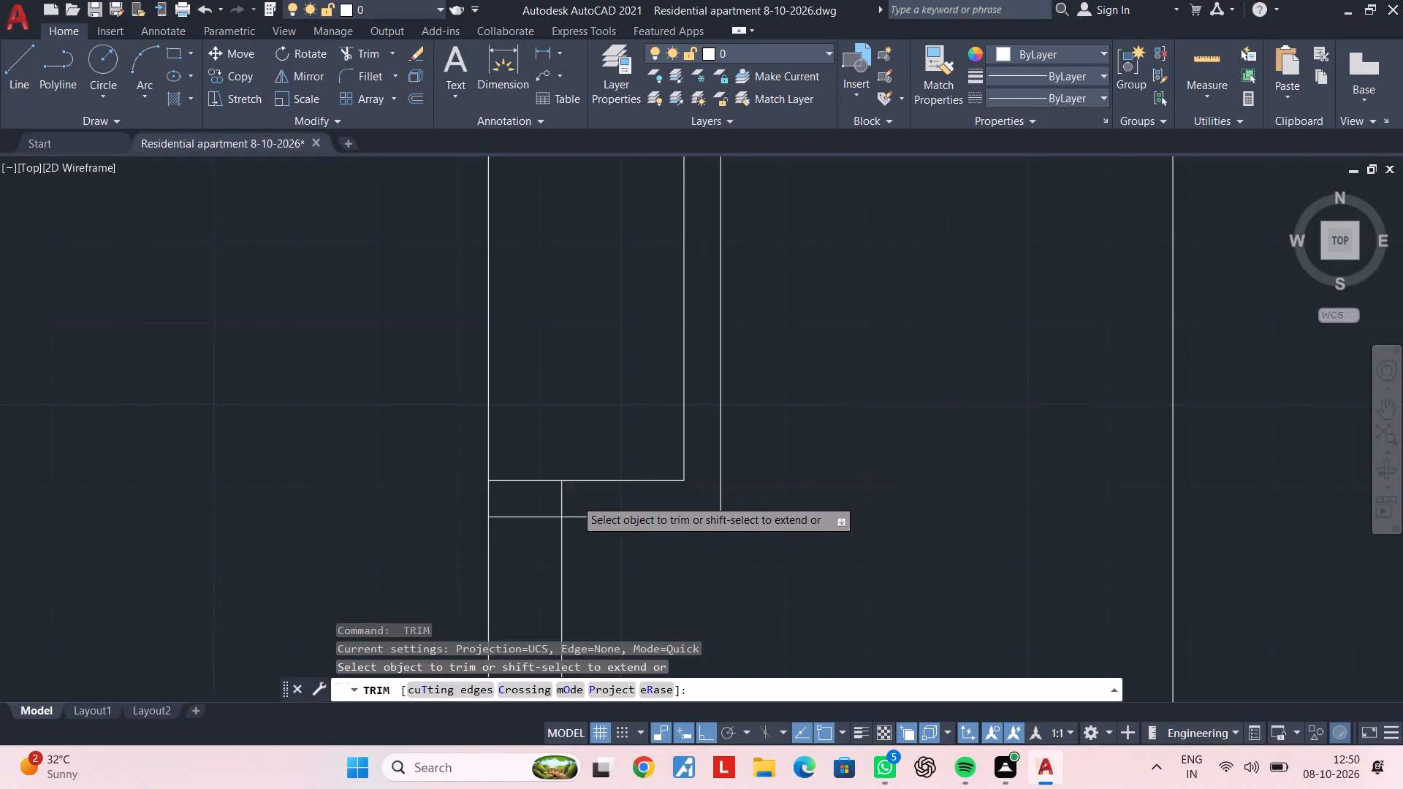
left_click(571, 499)
left_click(527, 506)
key("Escape")
scroll(527, 505, "down", 2)
middle_click_drag(541, 490, 590, 349)
key("Escape")
key("Escape")
key("Escape")
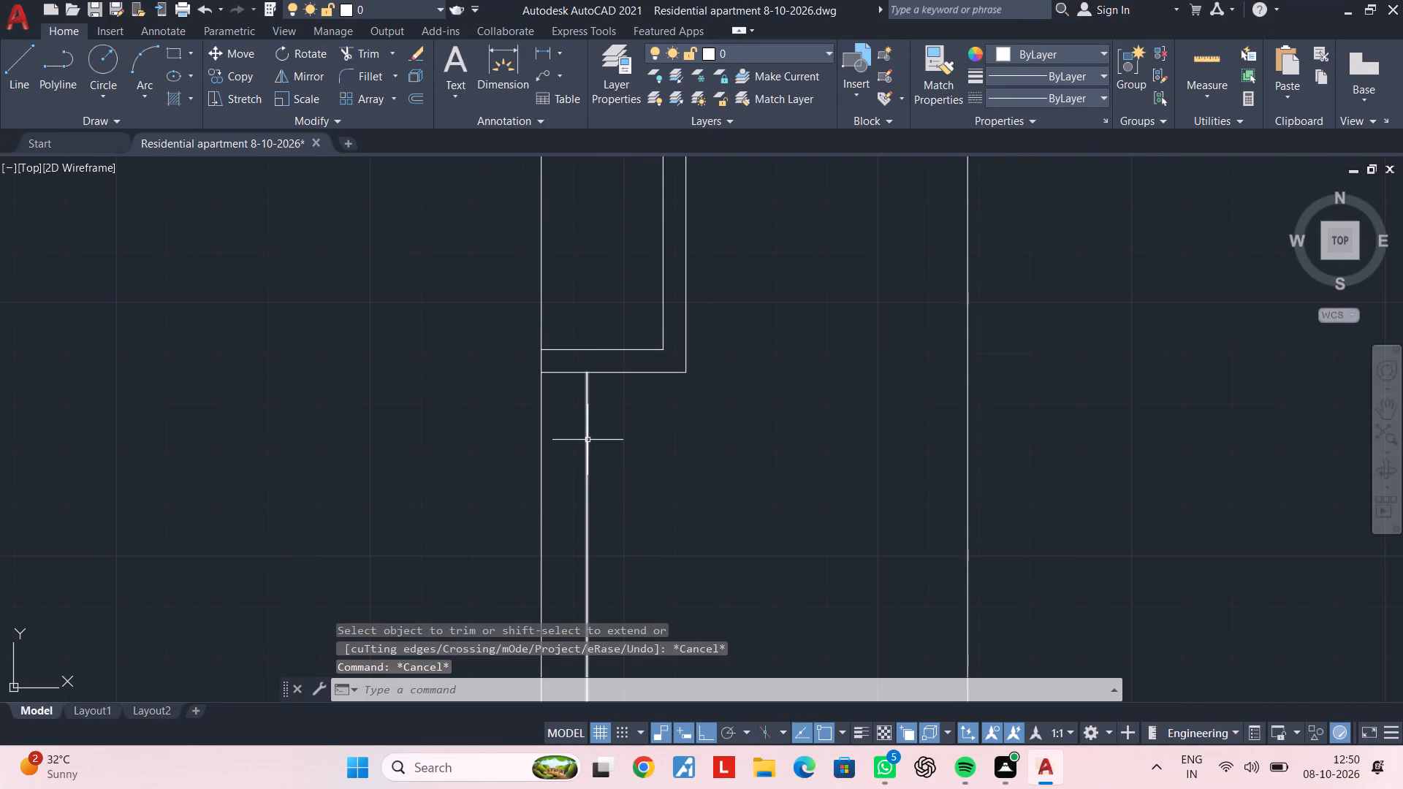
key("Escape")
key("Escape")
Offset the projection's outer south line 7'9" southward across the east wall.
middle_click_drag(658, 495, 657, 424)
key("Escape")
key("Escape")
type("of 7'")
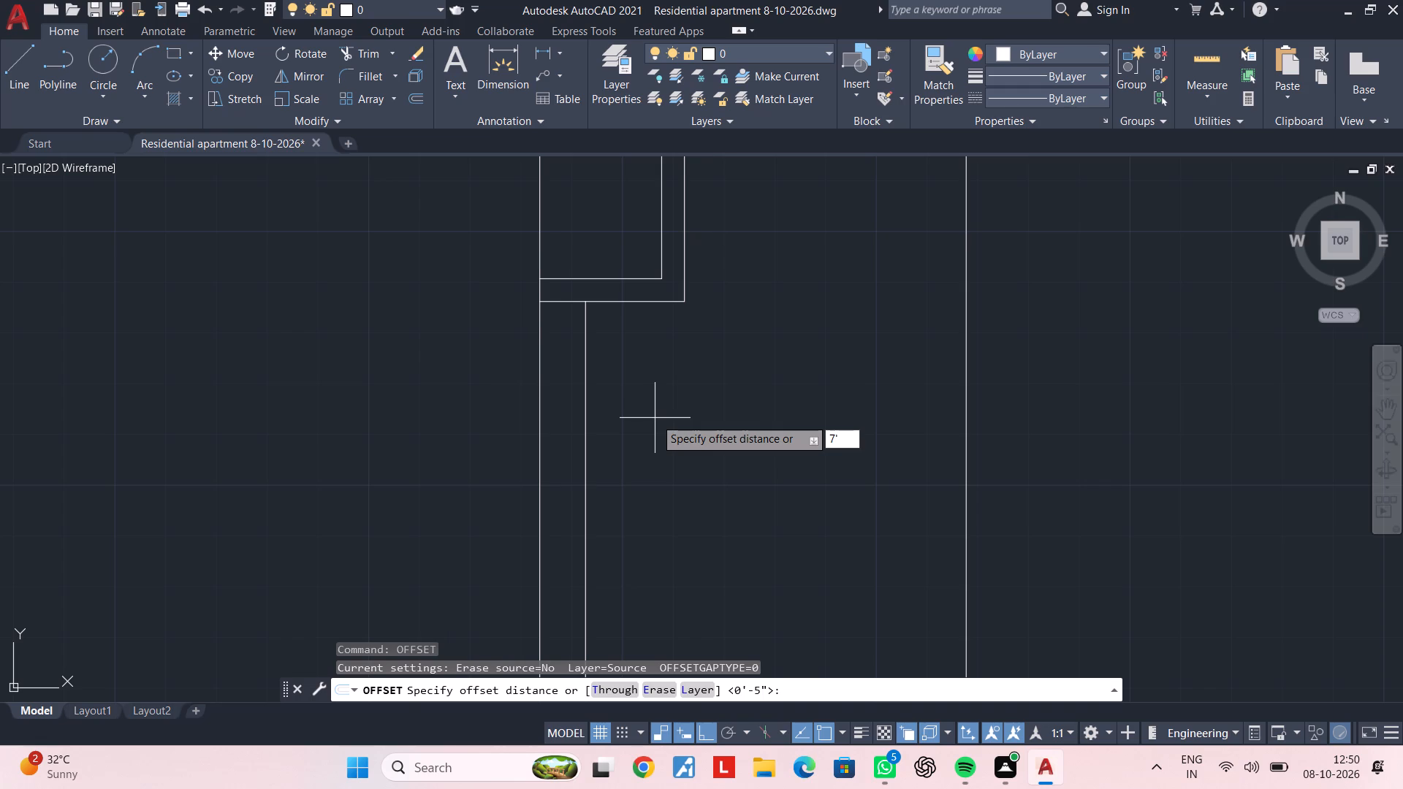
type("9\"")
key("Return")
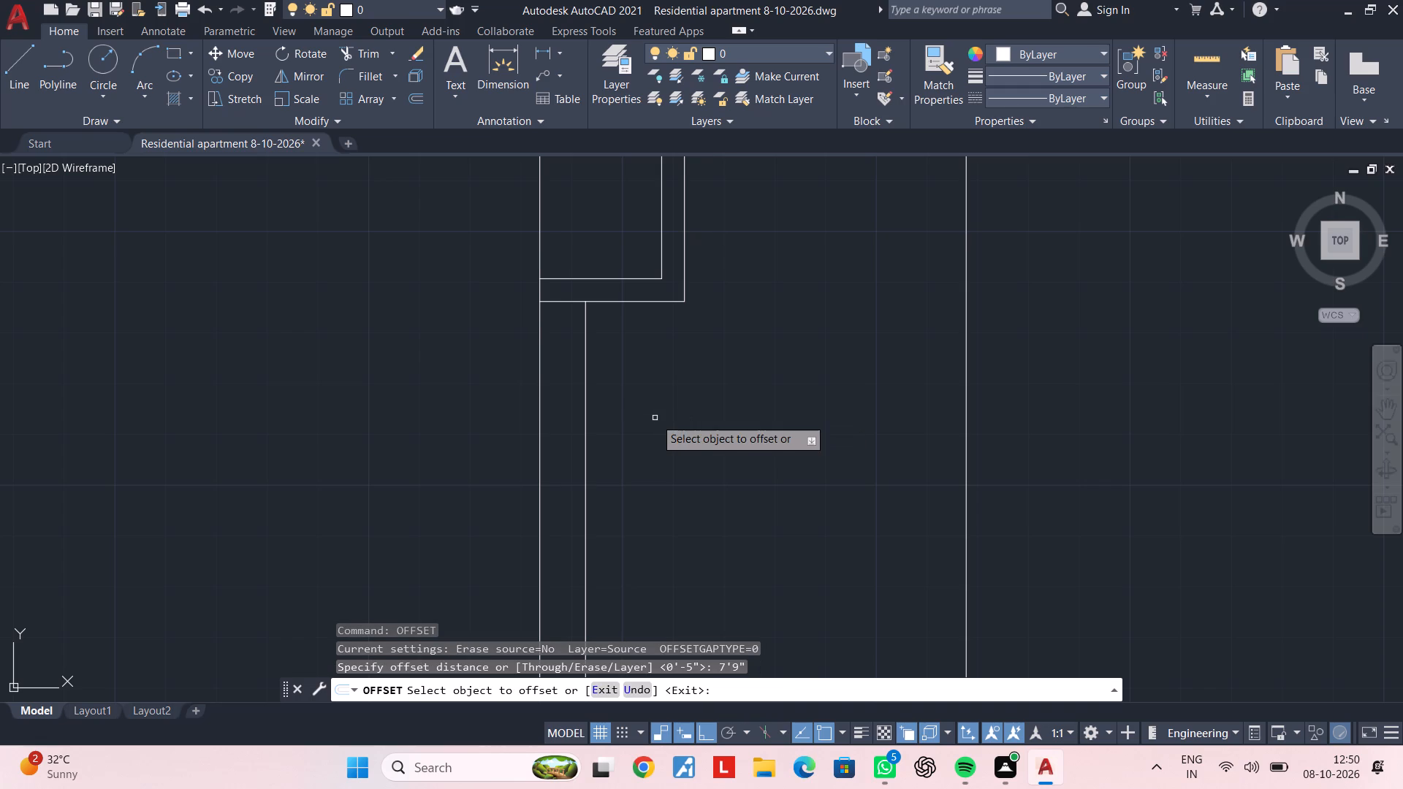
left_click(649, 302)
left_click(646, 443)
scroll(669, 492, "down", 1)
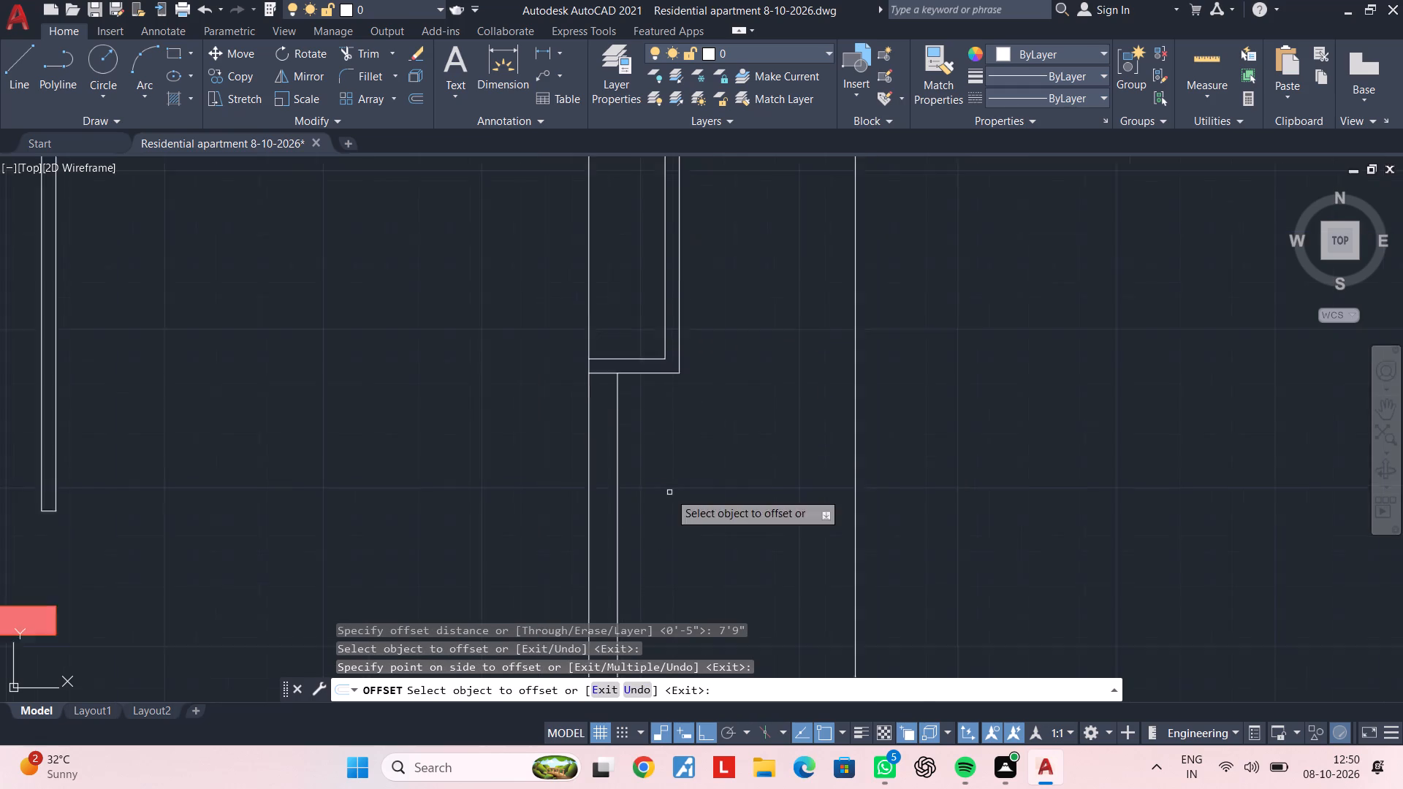
scroll(669, 492, "down", 1)
middle_click_drag(669, 492, 663, 293)
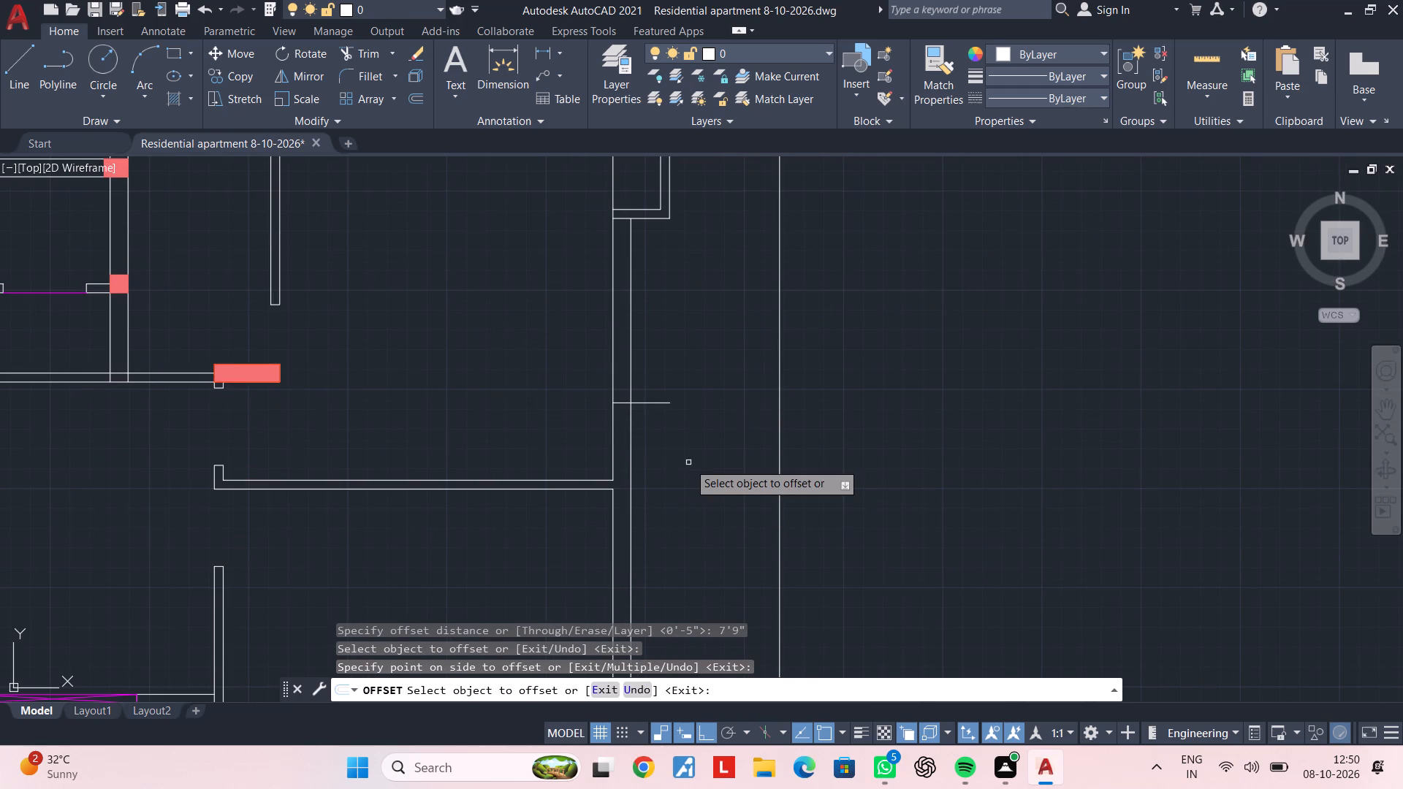
scroll(631, 427, "up", 2)
middle_click_drag(683, 408, 670, 452)
key("Escape")
key("Escape")
key("Escape")
key("Escape")
key("Escape")
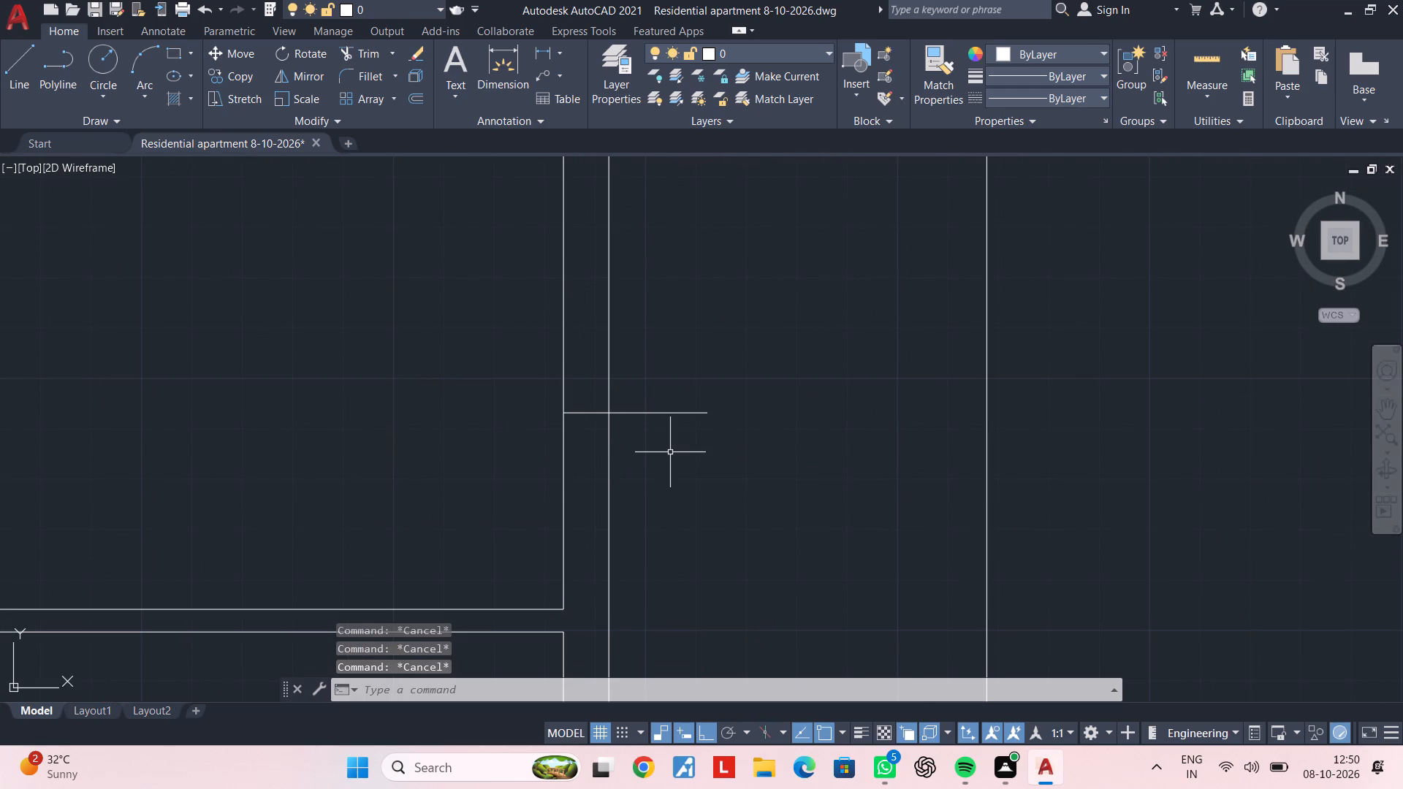
key("Escape")
key("Escape")
key("Escape")
key("Escape")
key("Escape")
key("Escape")
key("Escape")
key("Escape")
key("Escape")
key("Escape")
Offset the new cross line on the east wall another 3'3" southward.
type("of 3'3\"")
key("Return")
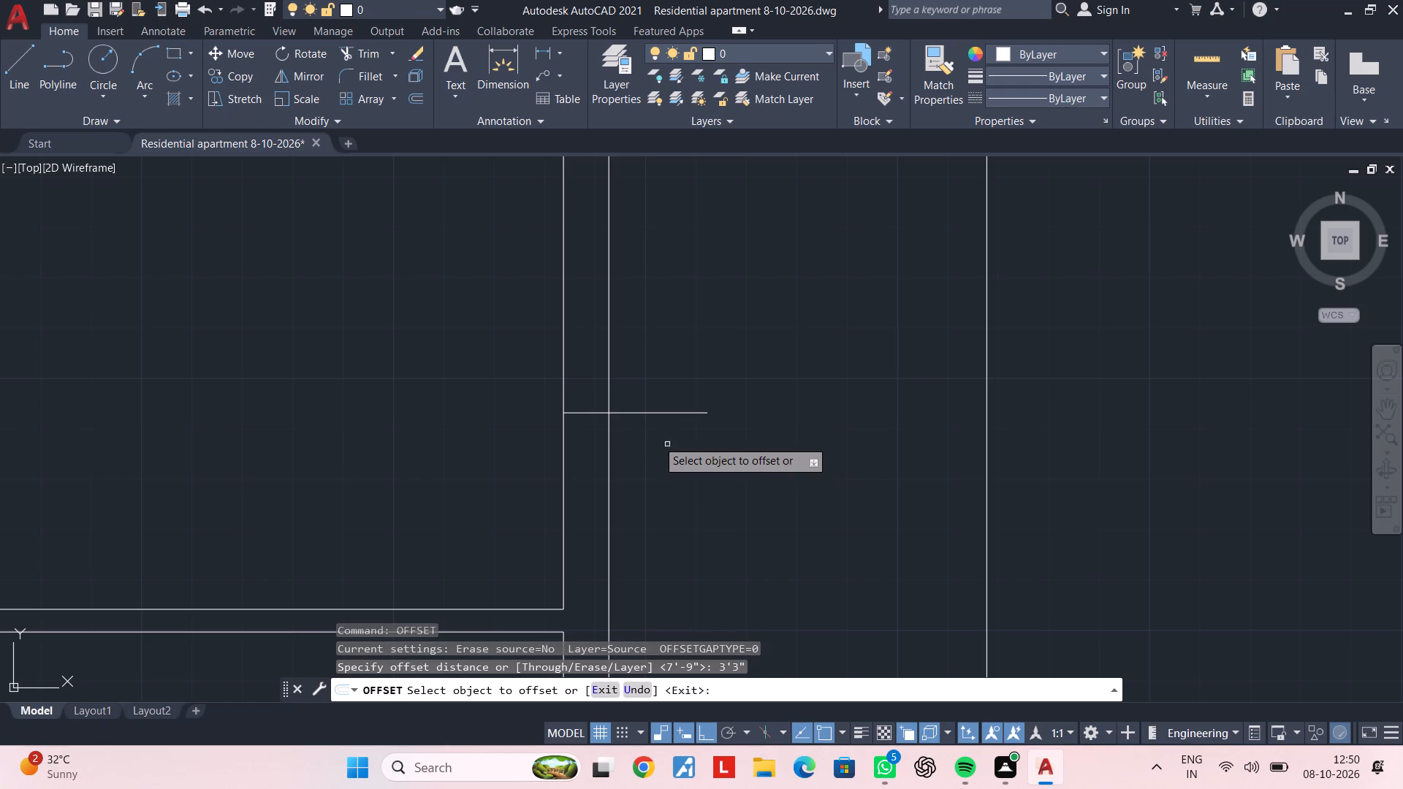
left_click(658, 411)
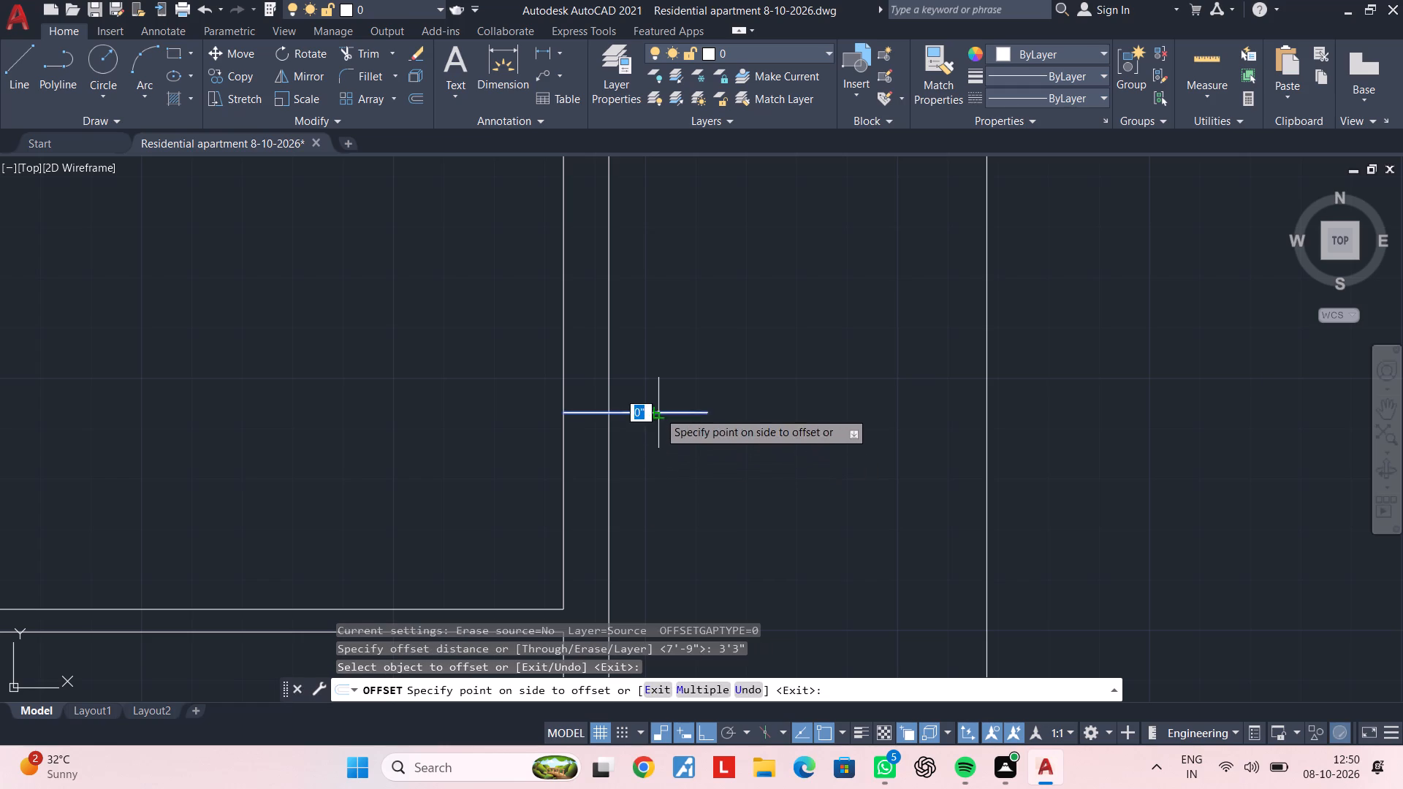
left_click(658, 522)
middle_click_drag(683, 547, 666, 337)
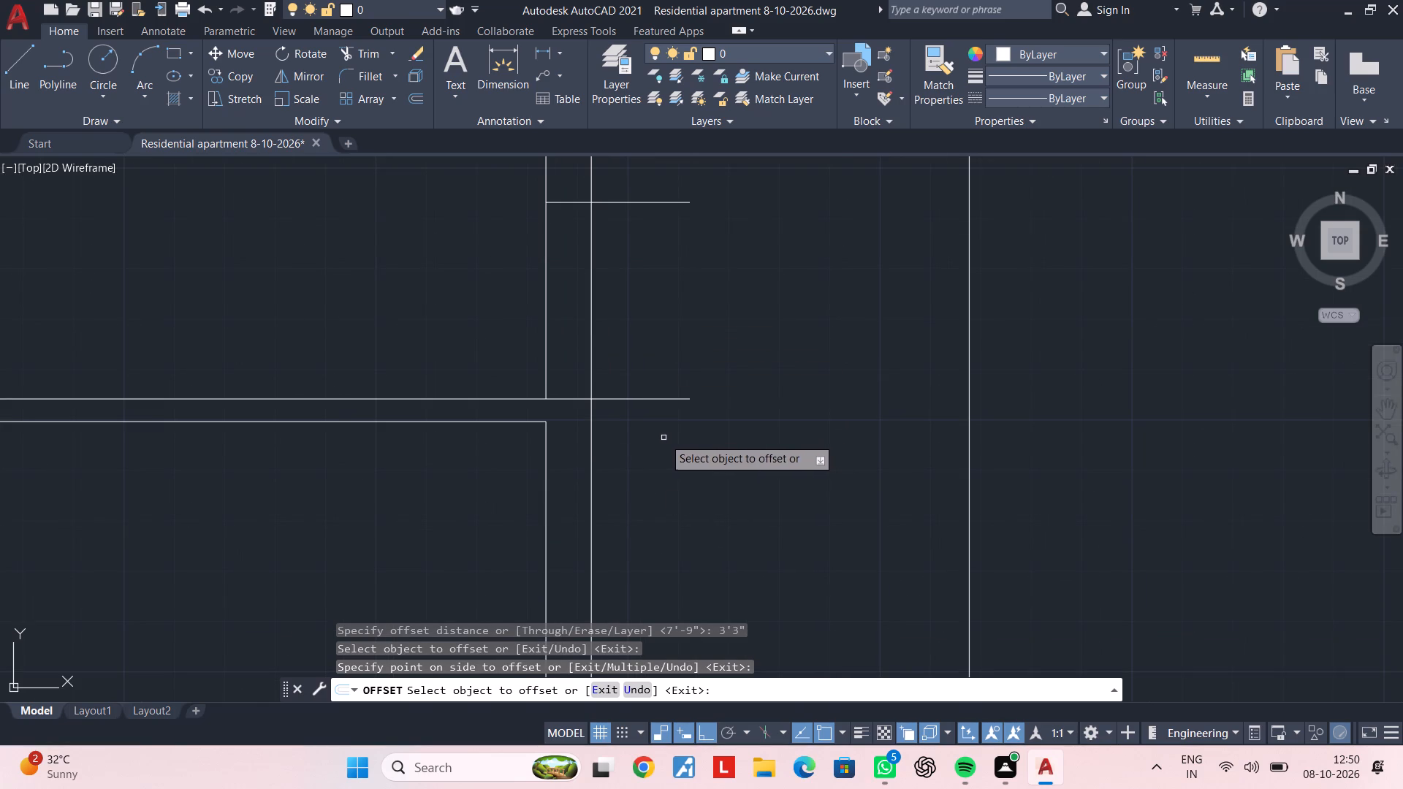
key("Escape")
key("Escape")
key("Escape")
key("Escape")
Trim the east wall lines between the two cross lines, and the cross lines' overhanging ends, to form the 3'3" opening.
key("t")
key("r")
key("space")
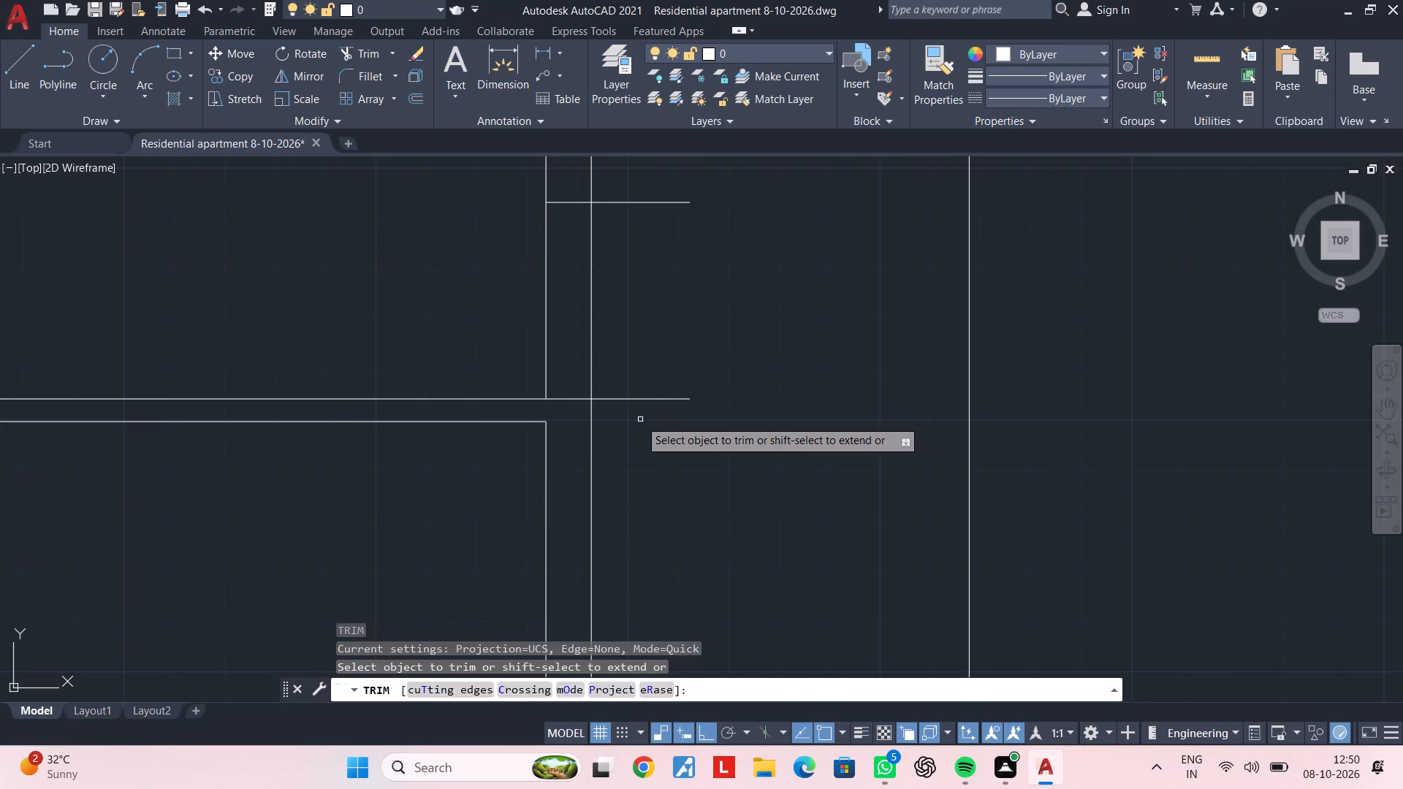
left_click(639, 419)
left_click(637, 376)
left_click(628, 326)
left_click(484, 323)
scroll(589, 316, "down", 1)
middle_click_drag(589, 325, 566, 453)
left_click_drag(609, 417, 608, 409)
left_click(604, 300)
middle_click_drag(635, 515, 623, 394)
key("Escape")
key("Escape")
Delete the short cross line closing the east wall at the south side of the opening.
scroll(607, 397, "down", 2)
scroll(601, 400, "up", 2)
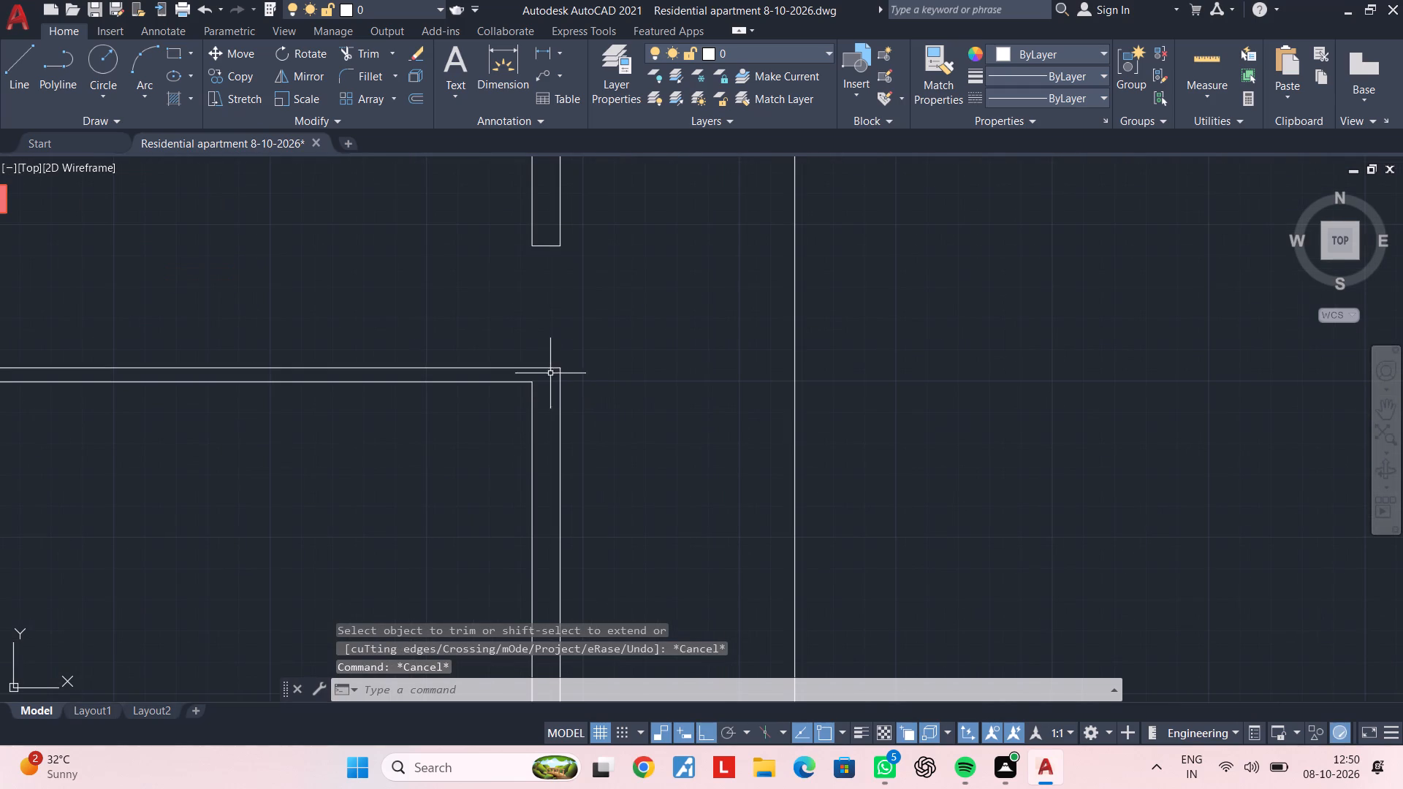
left_click(545, 368)
key("Delete")
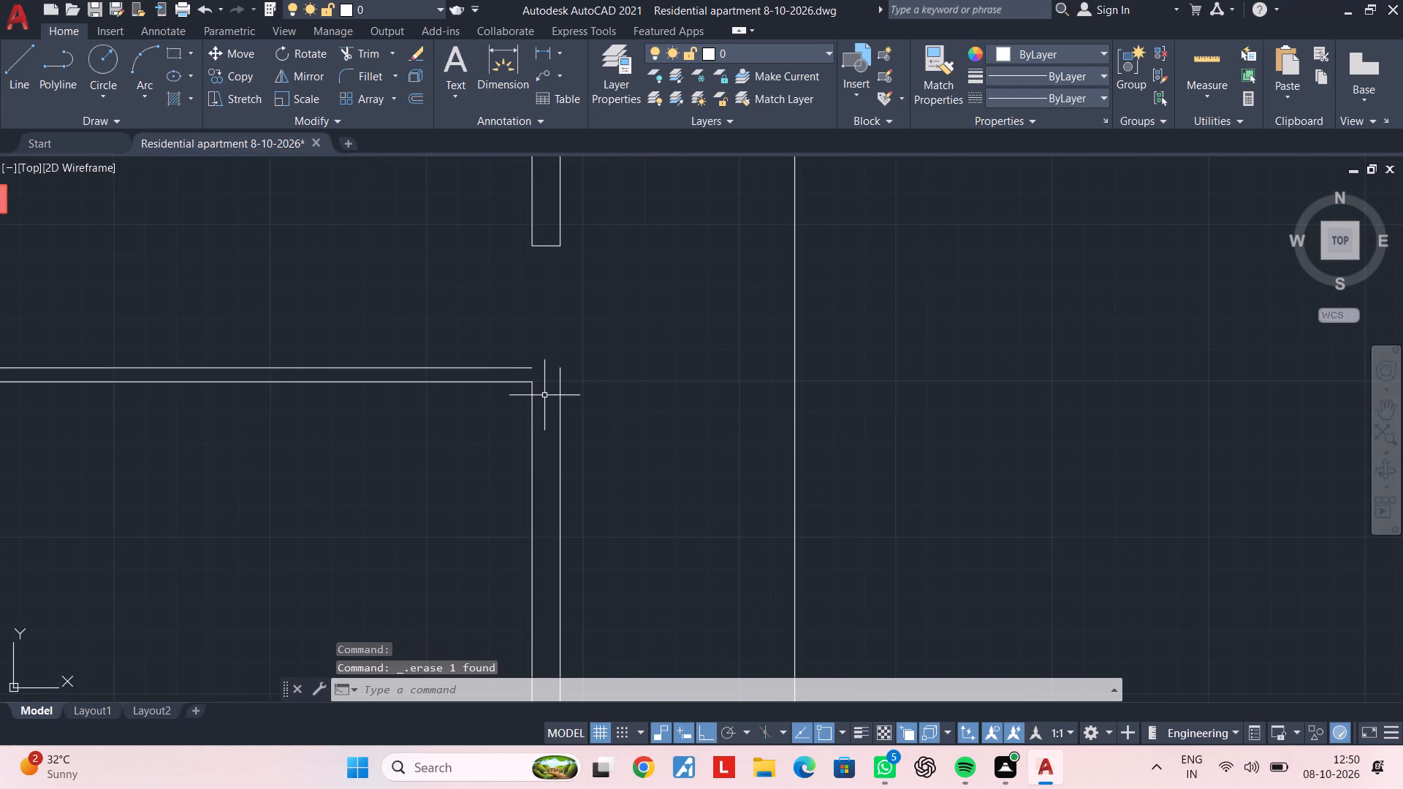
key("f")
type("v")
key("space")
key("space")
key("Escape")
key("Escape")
Fillet the east wall's outer line with the interior wall's upper line to close their corner south of the opening.
type("f")
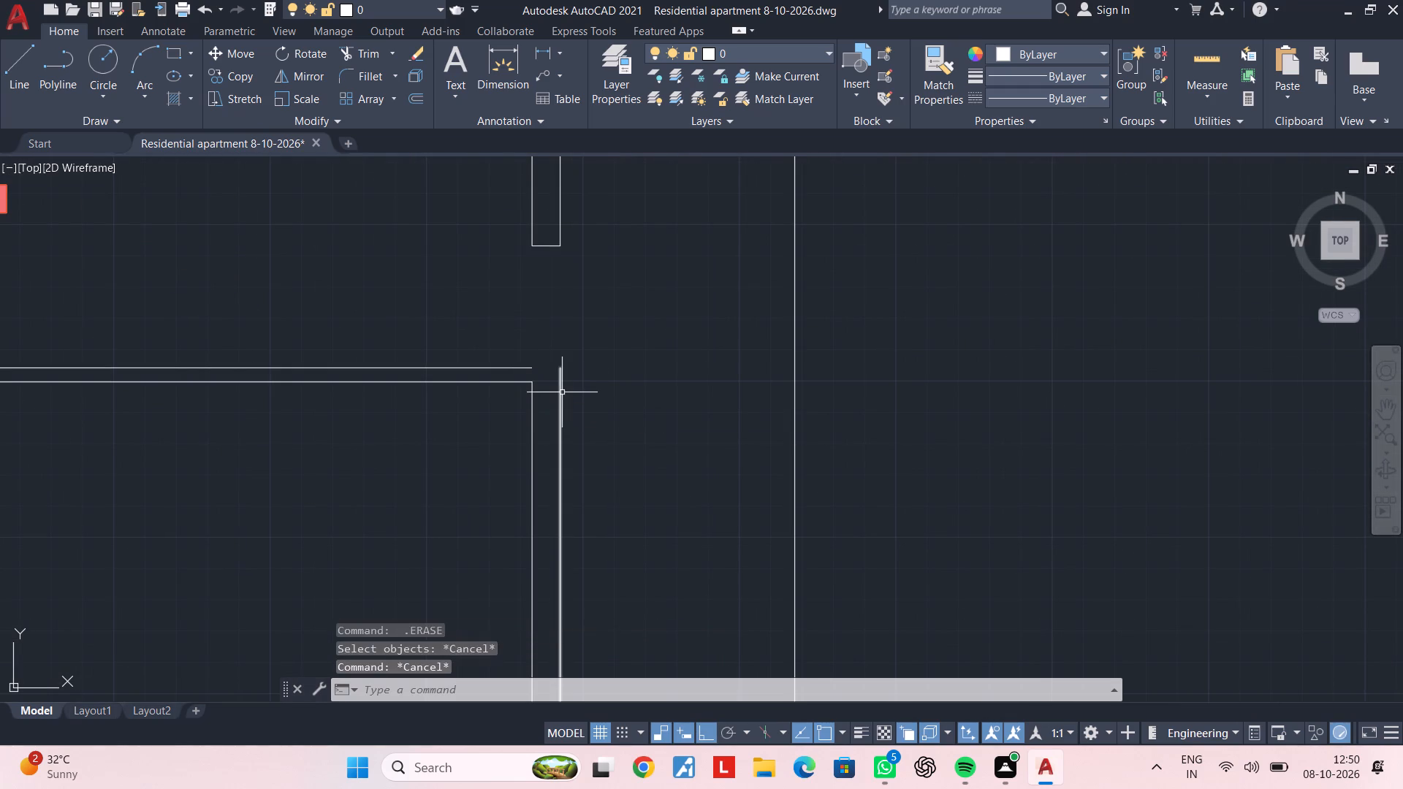
key("space")
left_click(562, 392)
left_click(530, 369)
key("Escape")
key("grave")
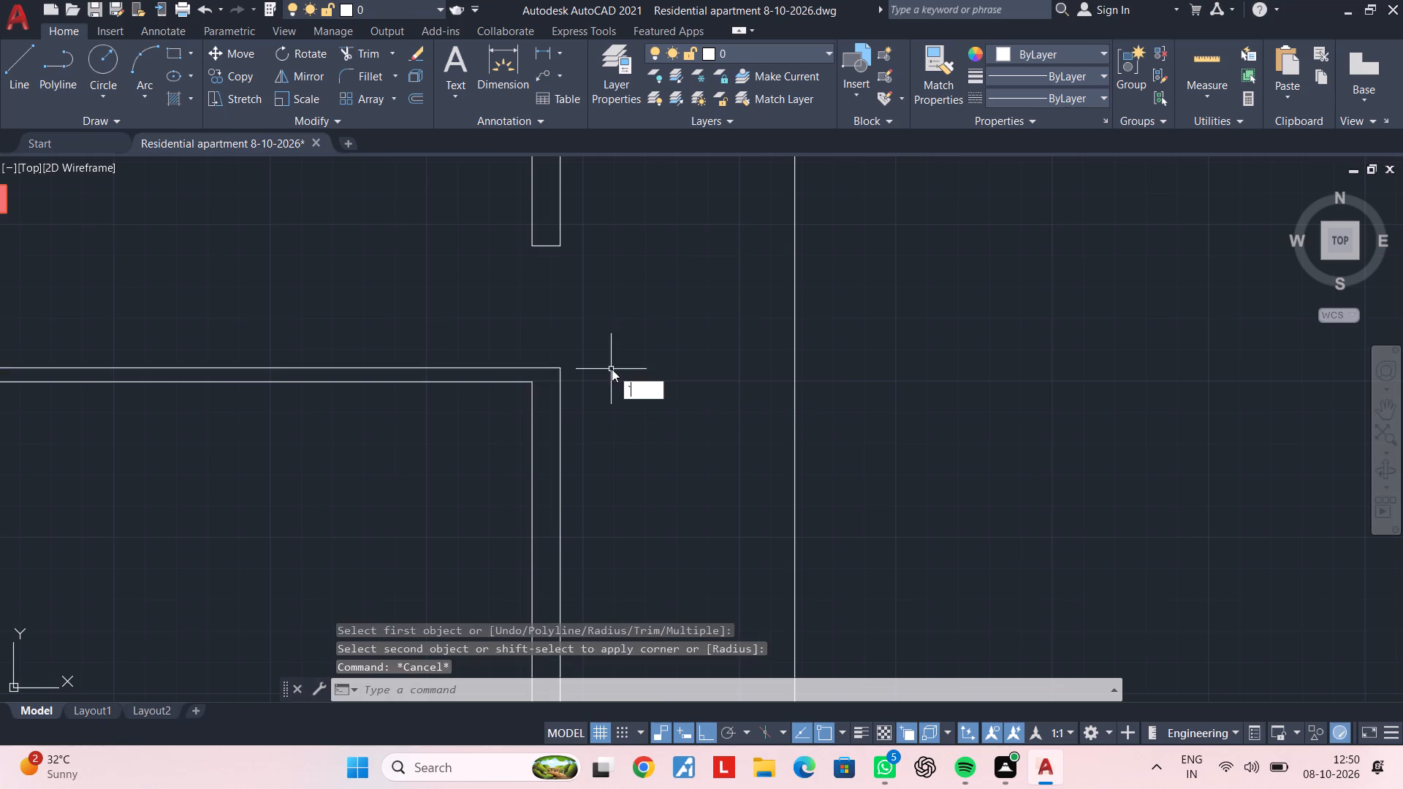
Copy the parking plan's middle east column onto the outer wall corner just south of the new opening in the apartment plan.
scroll(610, 383, "down", 2)
middle_click_drag(614, 394, 623, 388)
key("Escape")
scroll(455, 412, "down", 2)
middle_click_drag(408, 403, 720, 403)
middle_click_drag(403, 428, 729, 438)
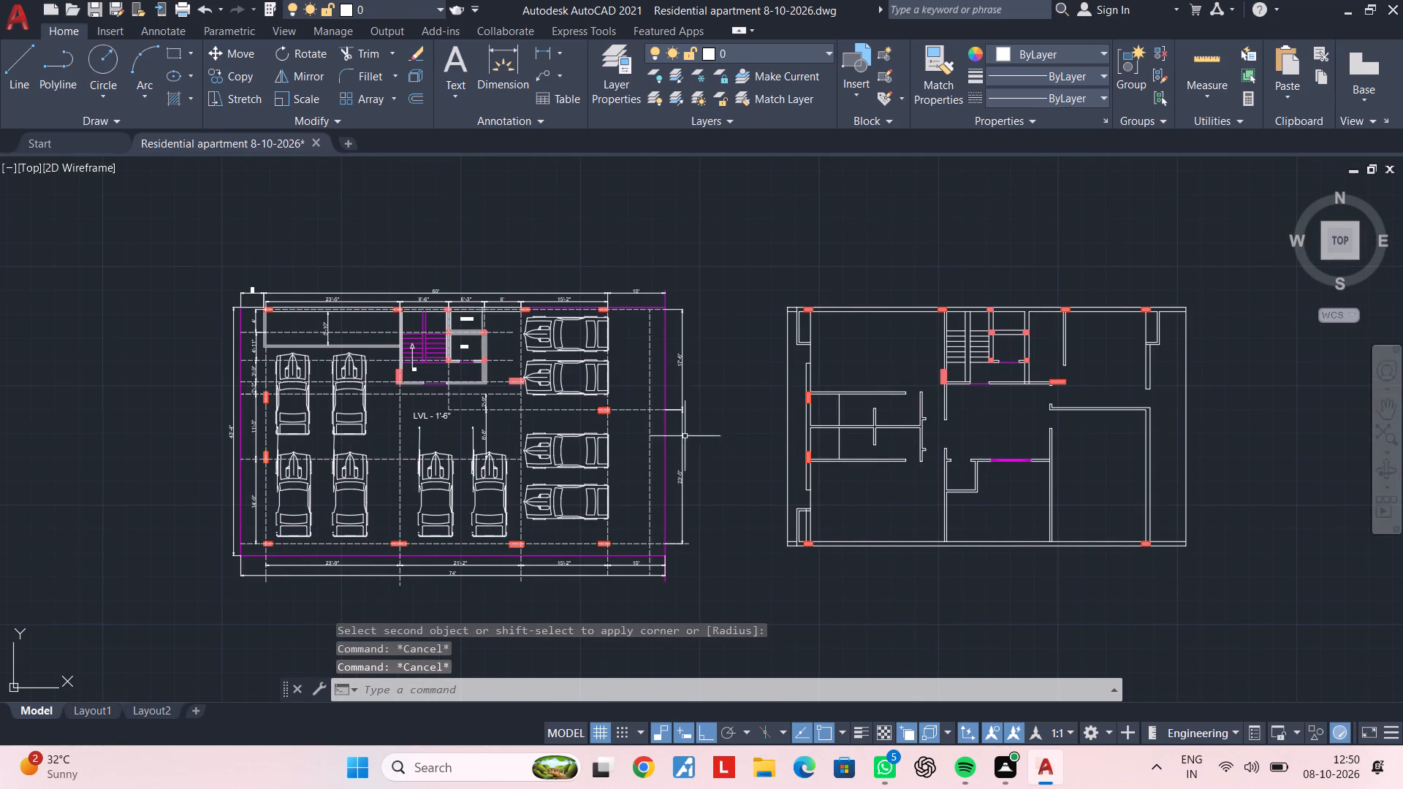
scroll(604, 413, "up", 3)
left_click(546, 376)
left_click(673, 441)
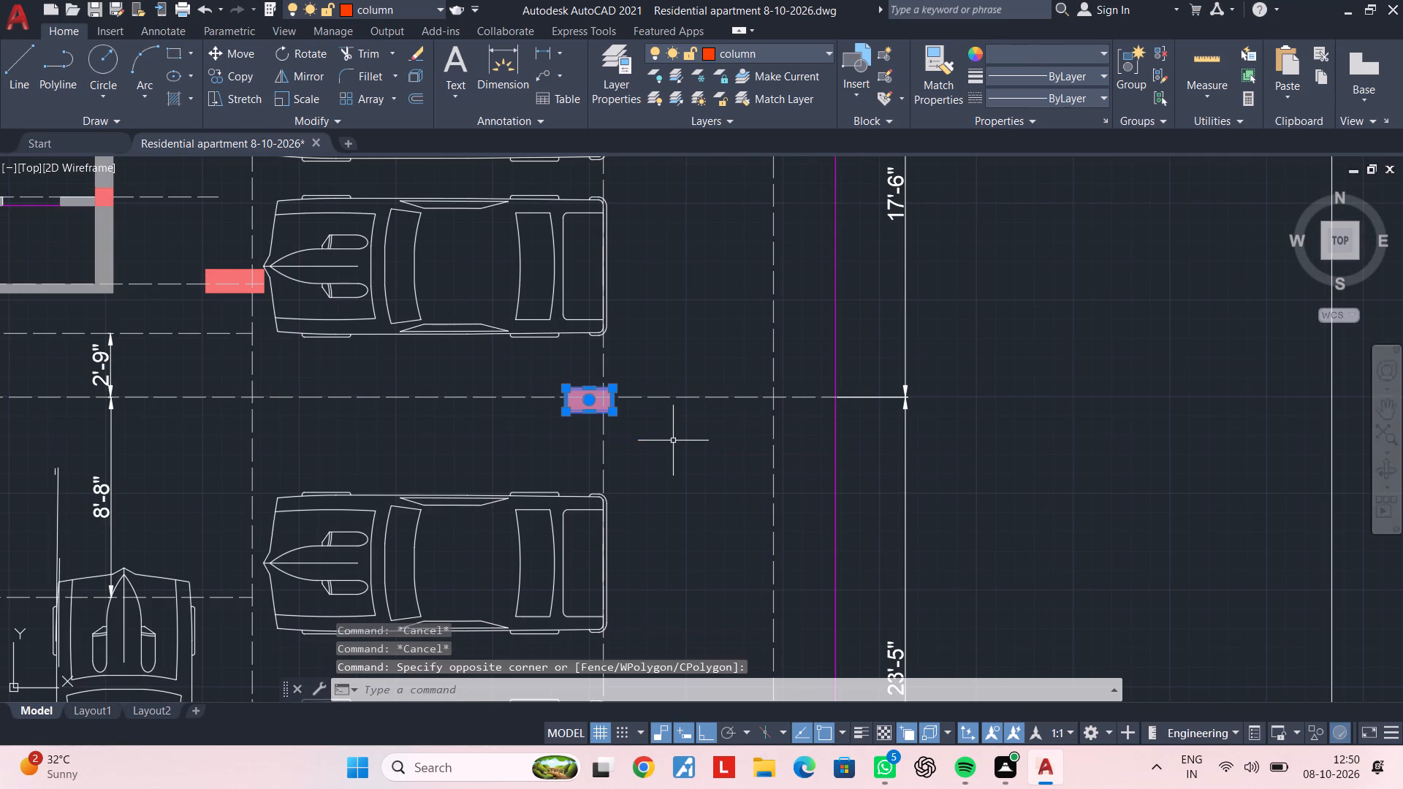
key("c")
type("o")
key("space")
left_click(611, 391)
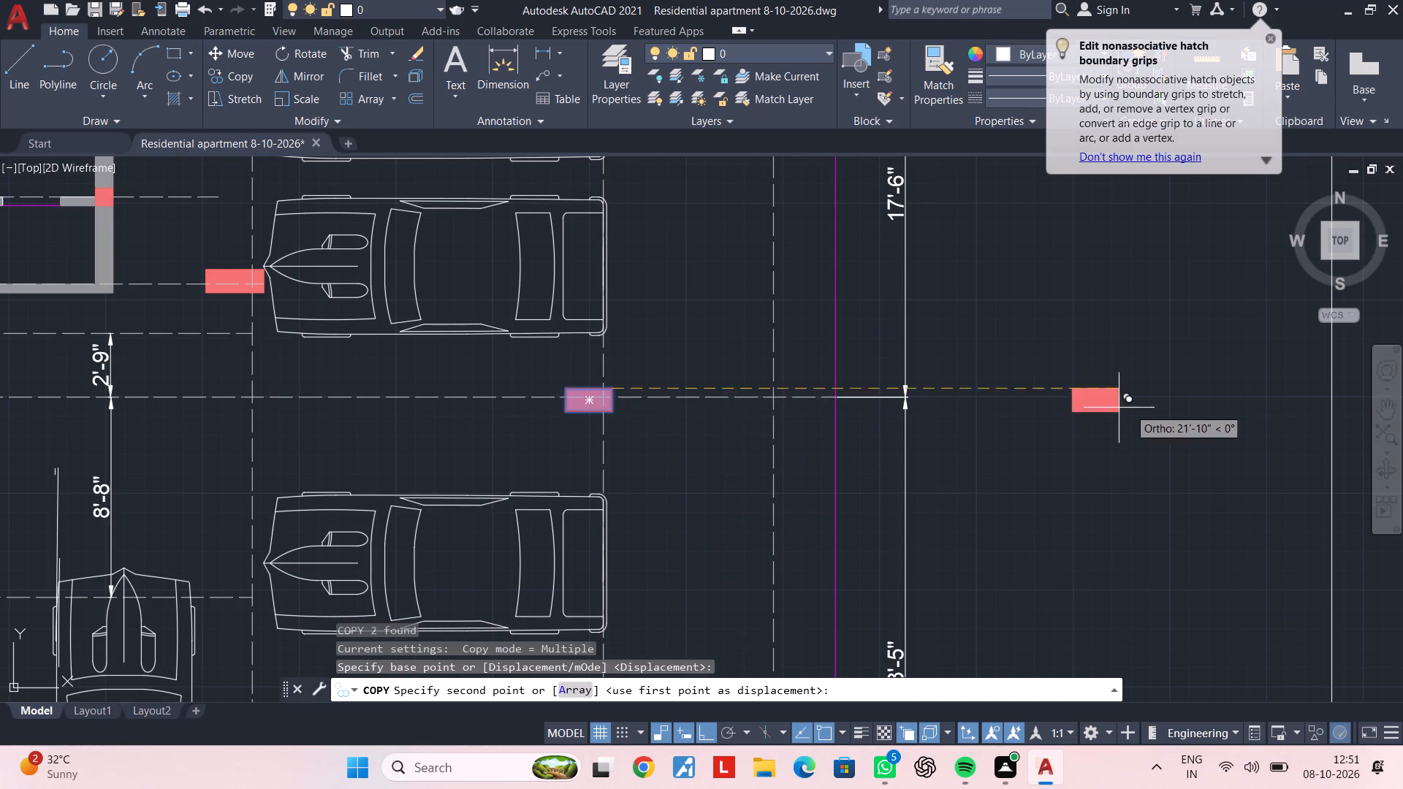
scroll(1137, 408, "down", 1)
middle_click_drag(1138, 408, 244, 407)
middle_click_drag(1042, 408, 577, 432)
scroll(899, 430, "up", 2)
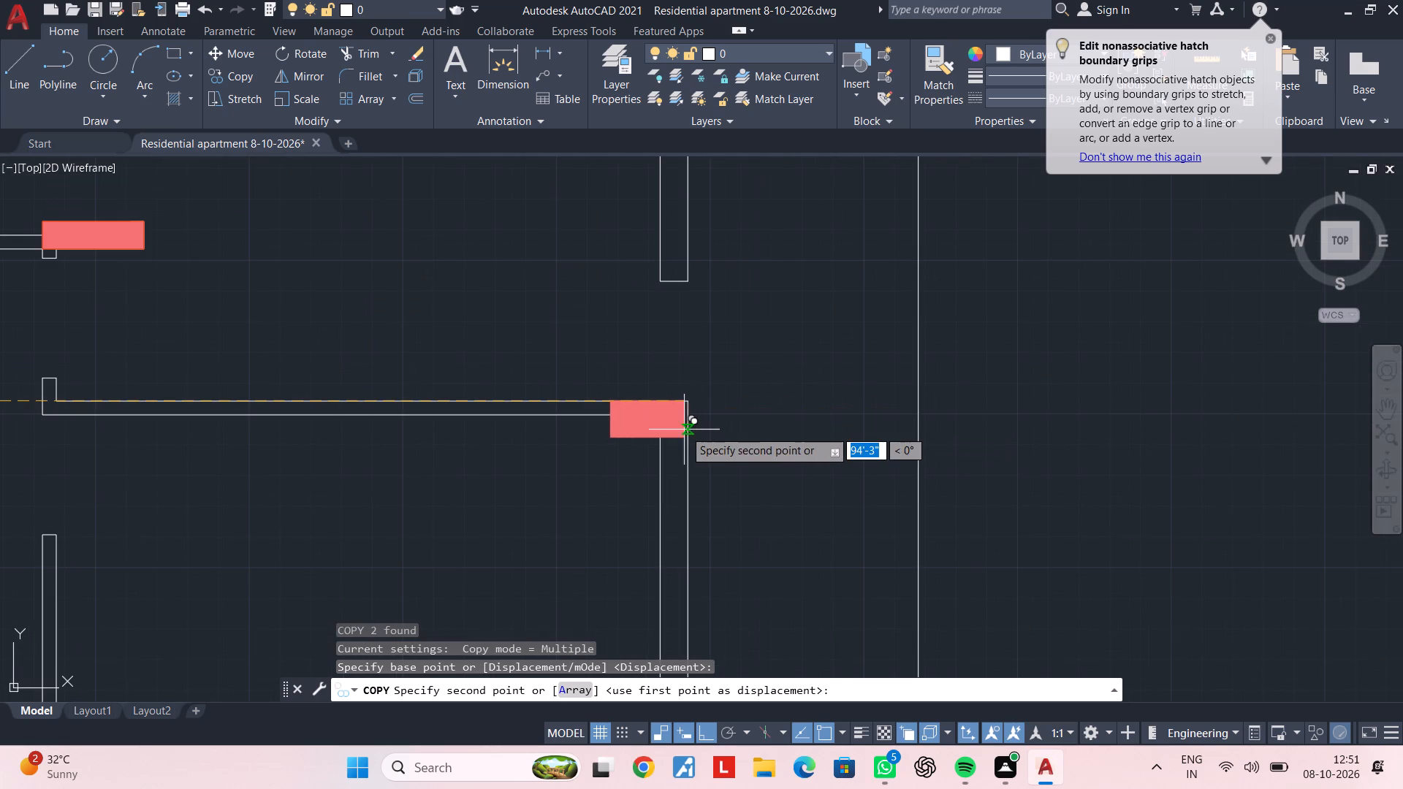
scroll(692, 411, "up", 2)
left_click(669, 386)
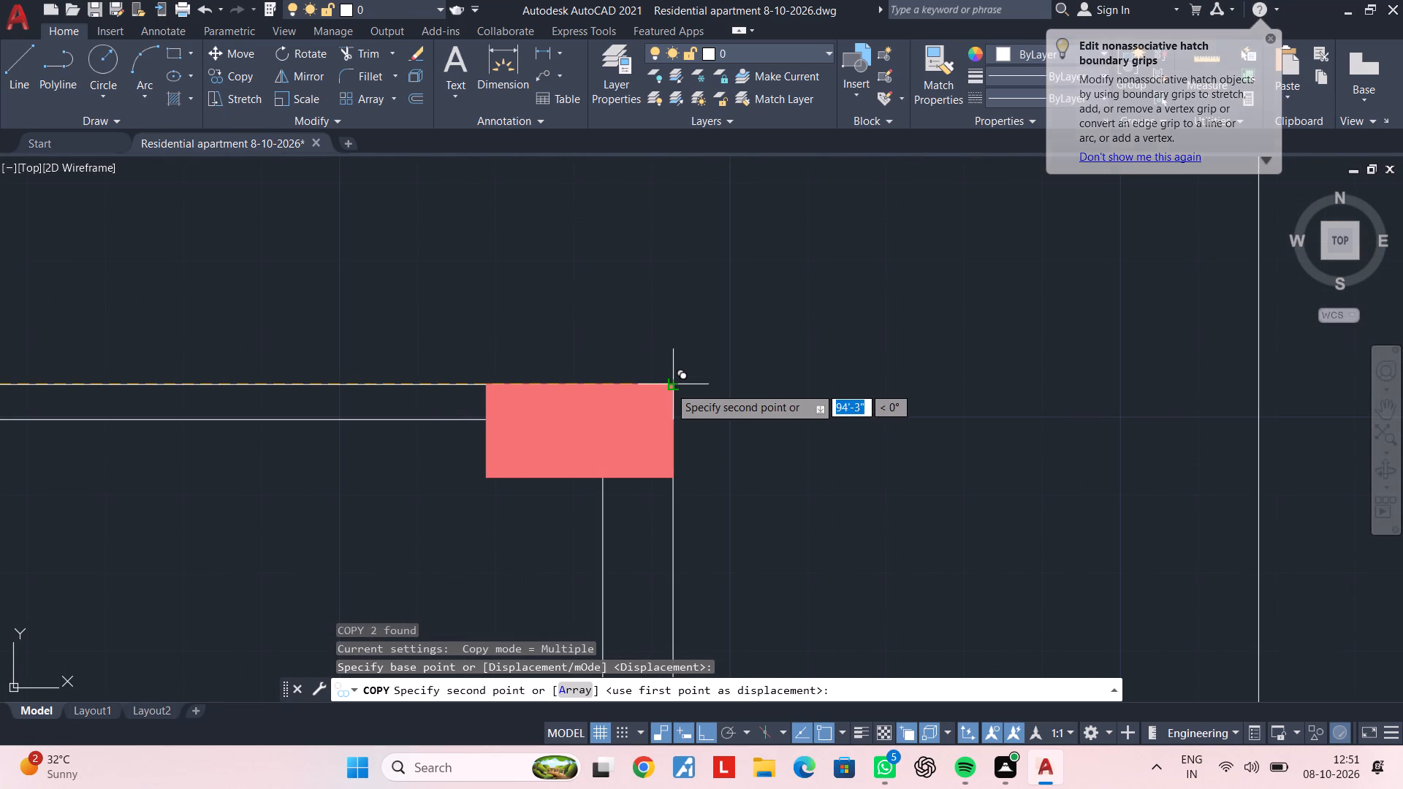
scroll(805, 416, "down", 2)
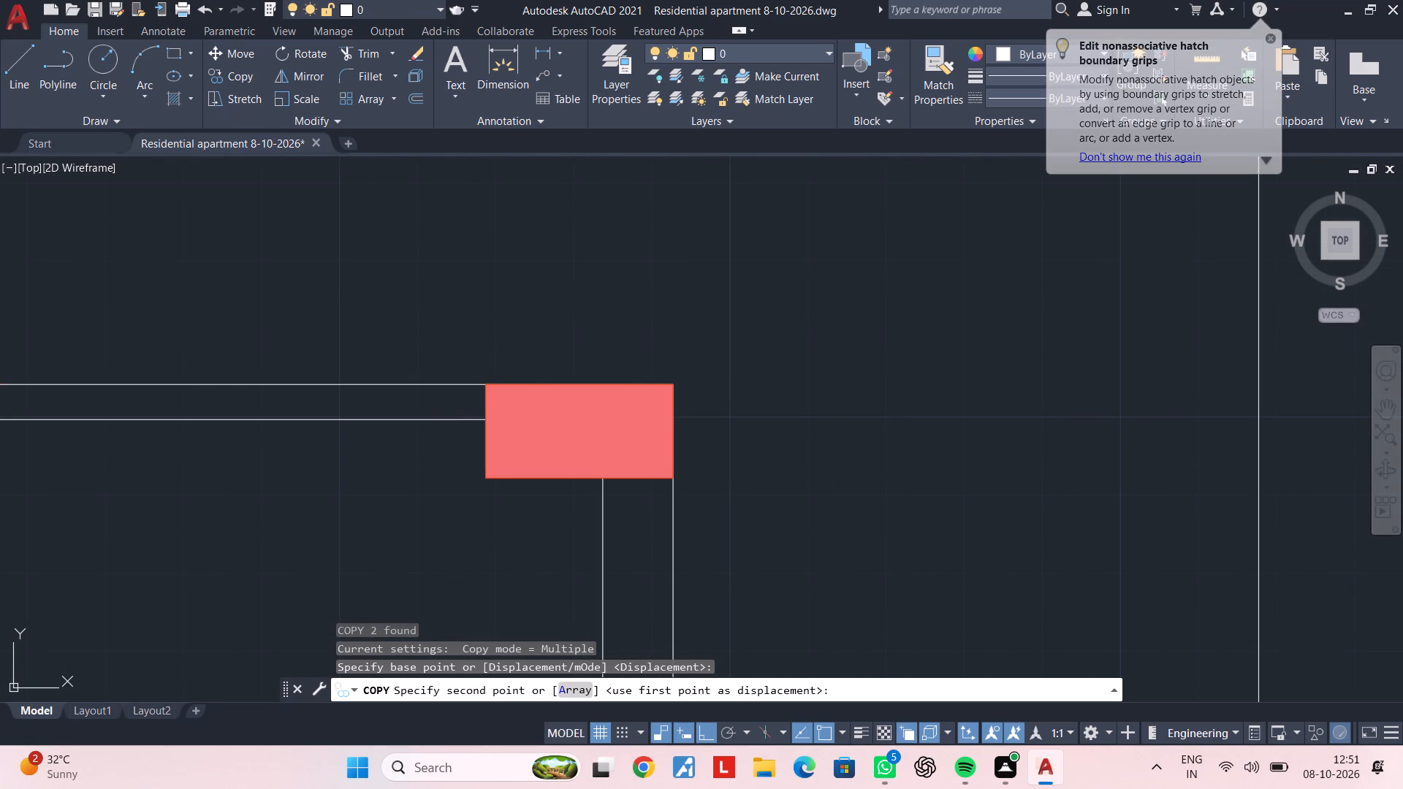
key("Escape")
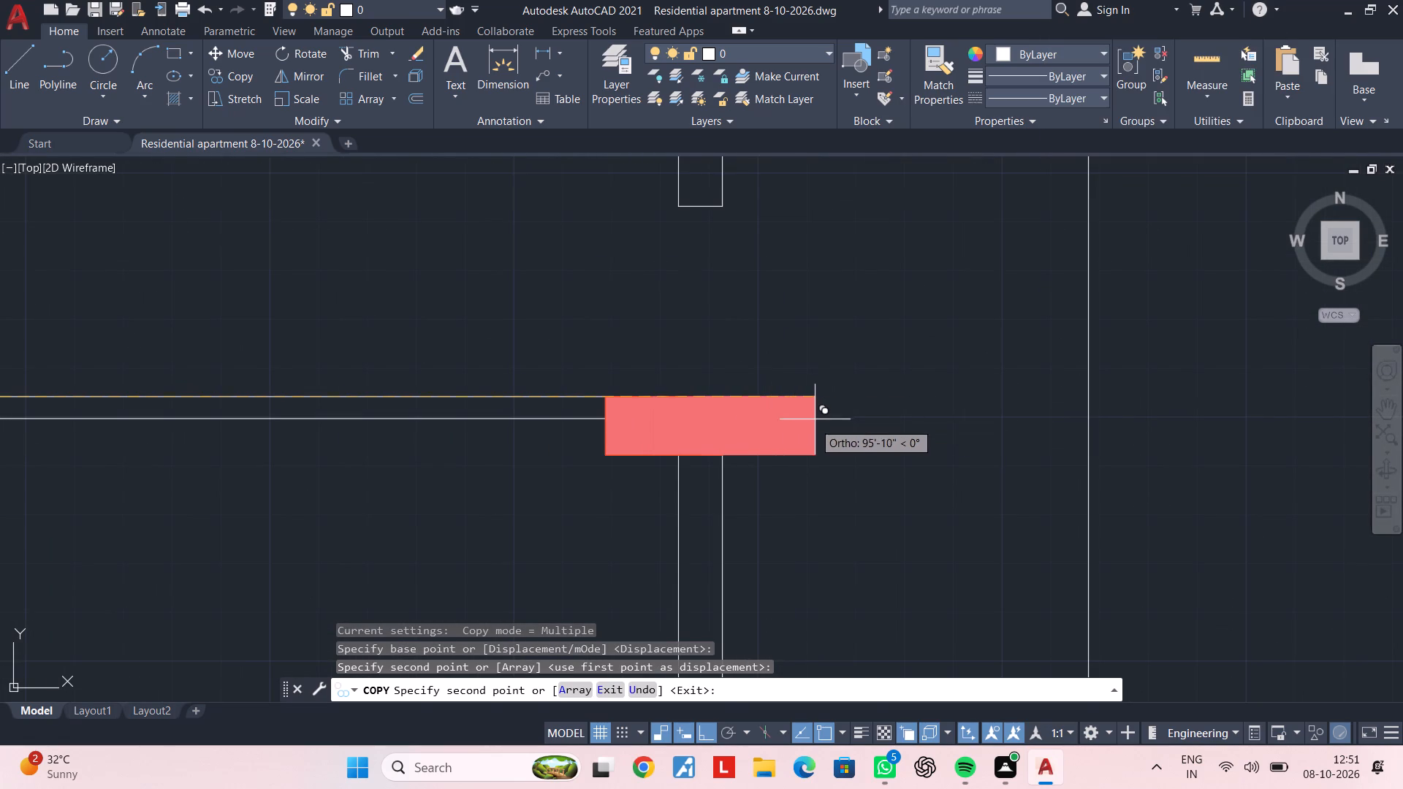
key("Escape")
scroll(810, 443, "down", 3)
middle_click_drag(809, 445, 794, 361)
key("Escape")
scroll(794, 360, "up", 1)
key("Escape")
key("Escape")
key("Escape")
Save the drawing.
key("ctrl+s")
key("ctrl+s")
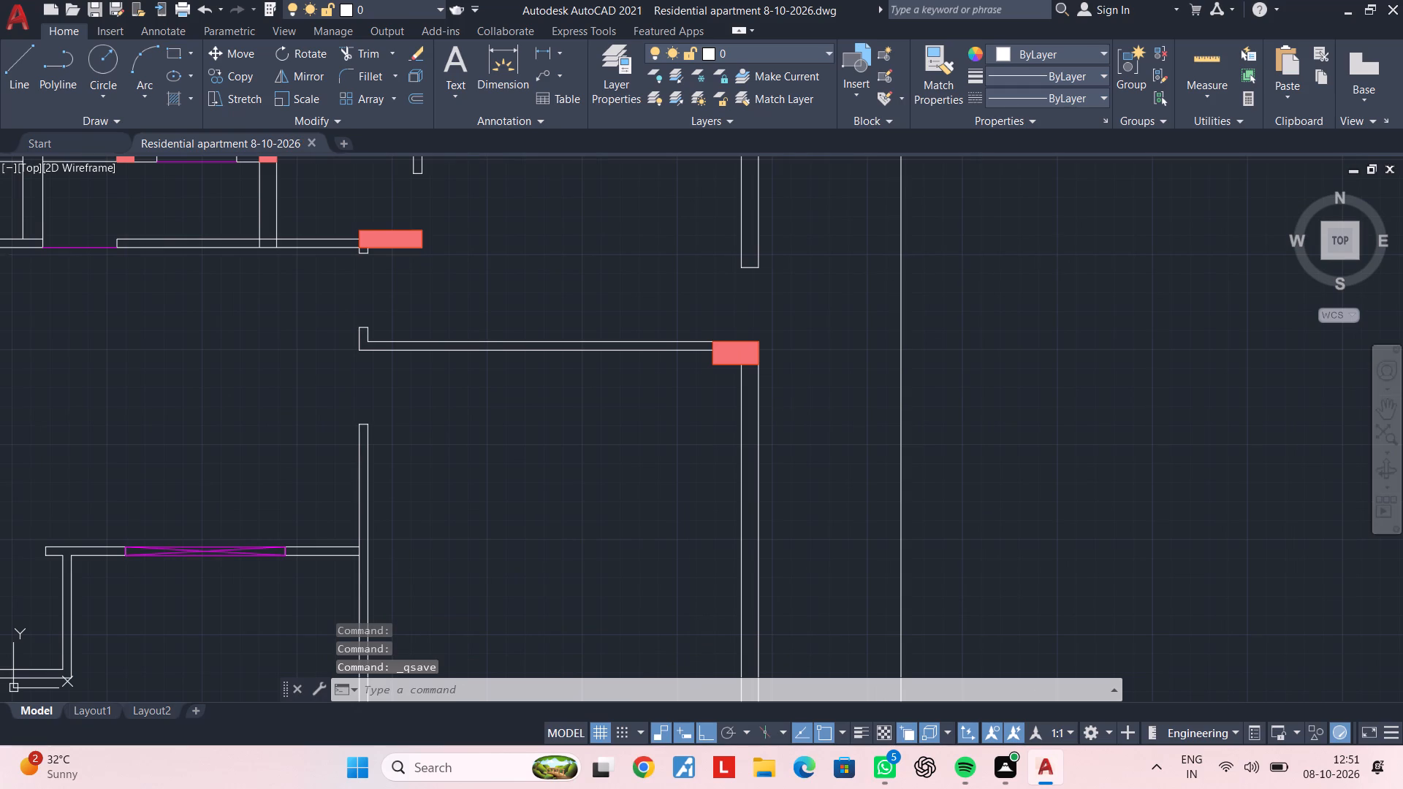
key("Escape")
key("Escape")
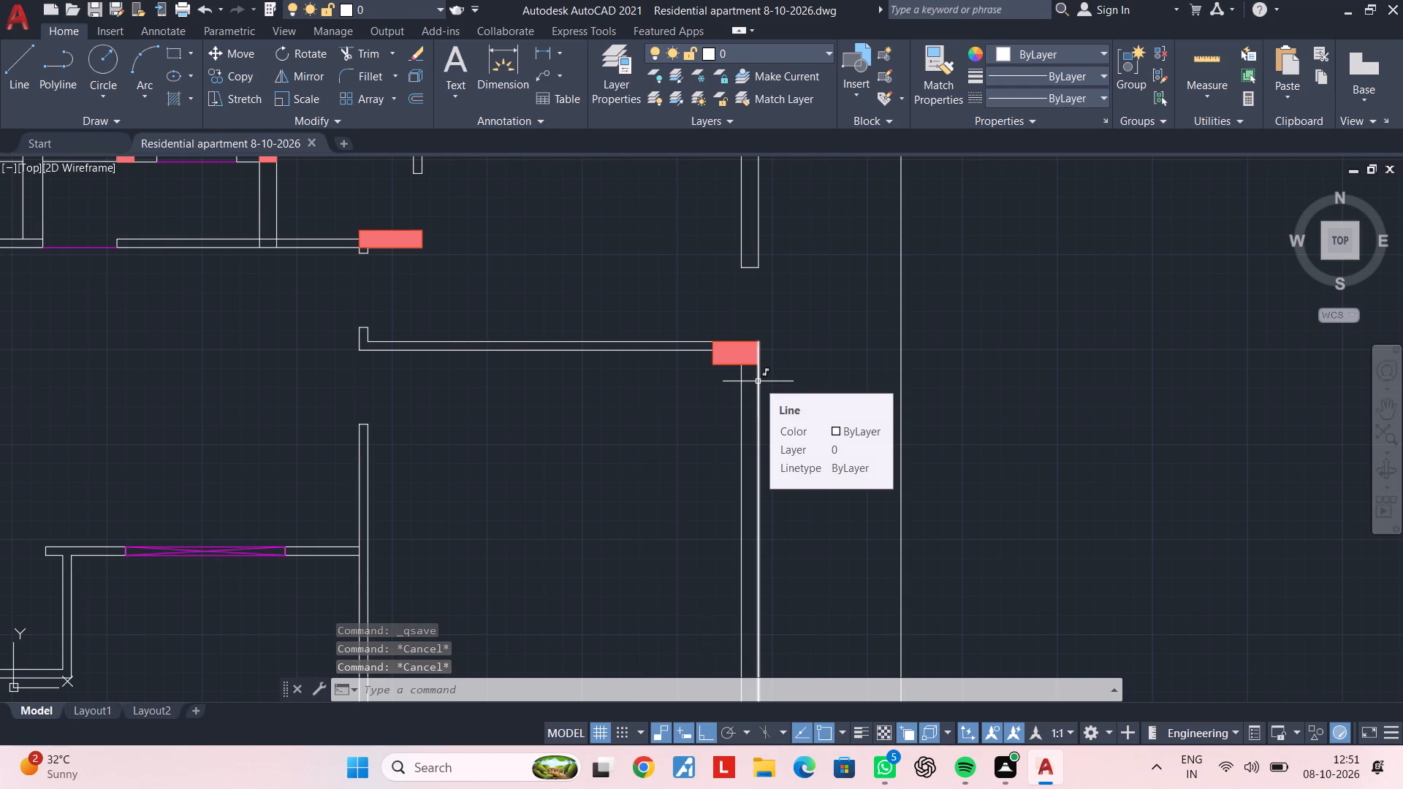
key("Escape")
key("Escape")
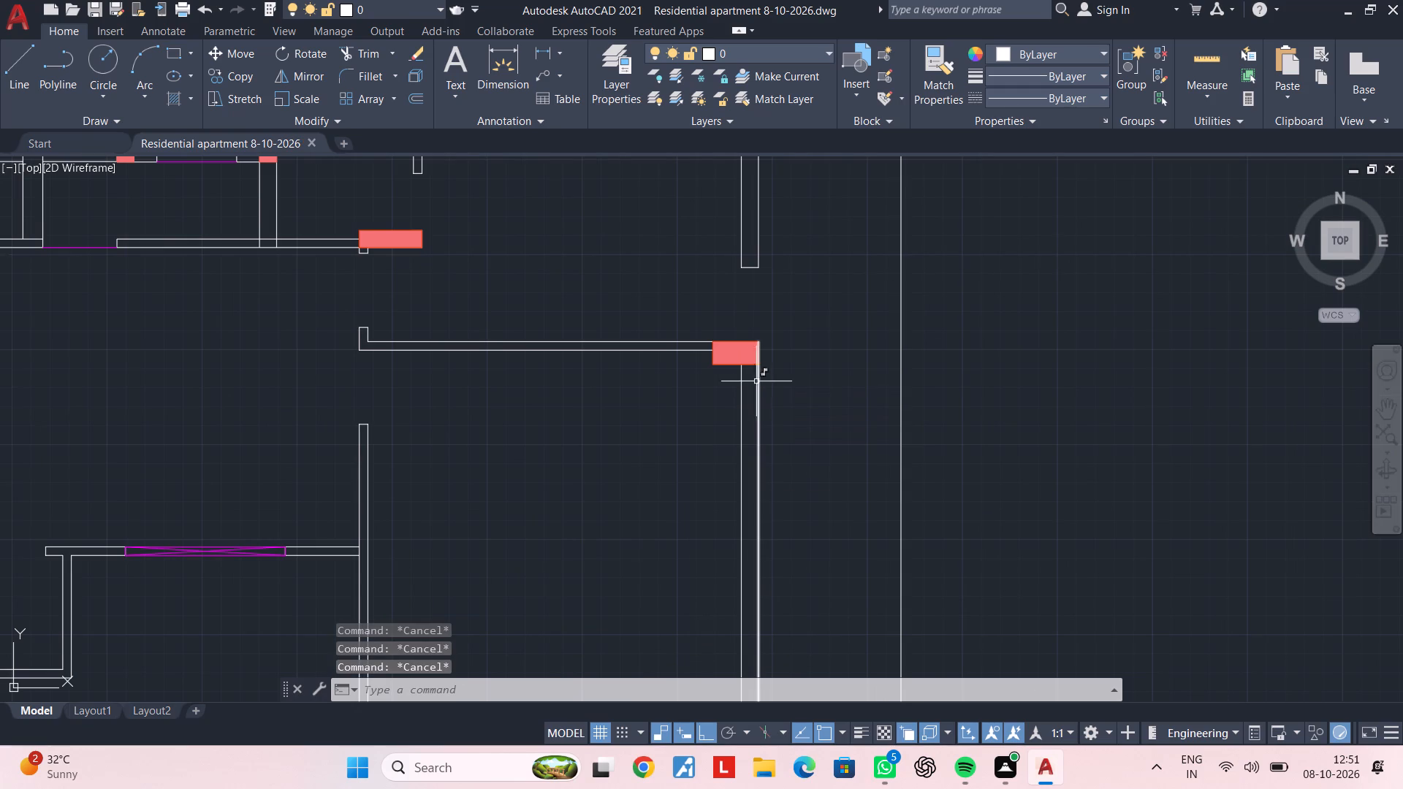
Draw a line across the east wall along the new column's south edge, from the outer wall line to the inner one.
scroll(748, 381, "up", 1)
middle_click_drag(747, 378, 699, 409)
key("Escape")
type("l")
key("space")
scroll(705, 386, "up", 2)
left_click(720, 384)
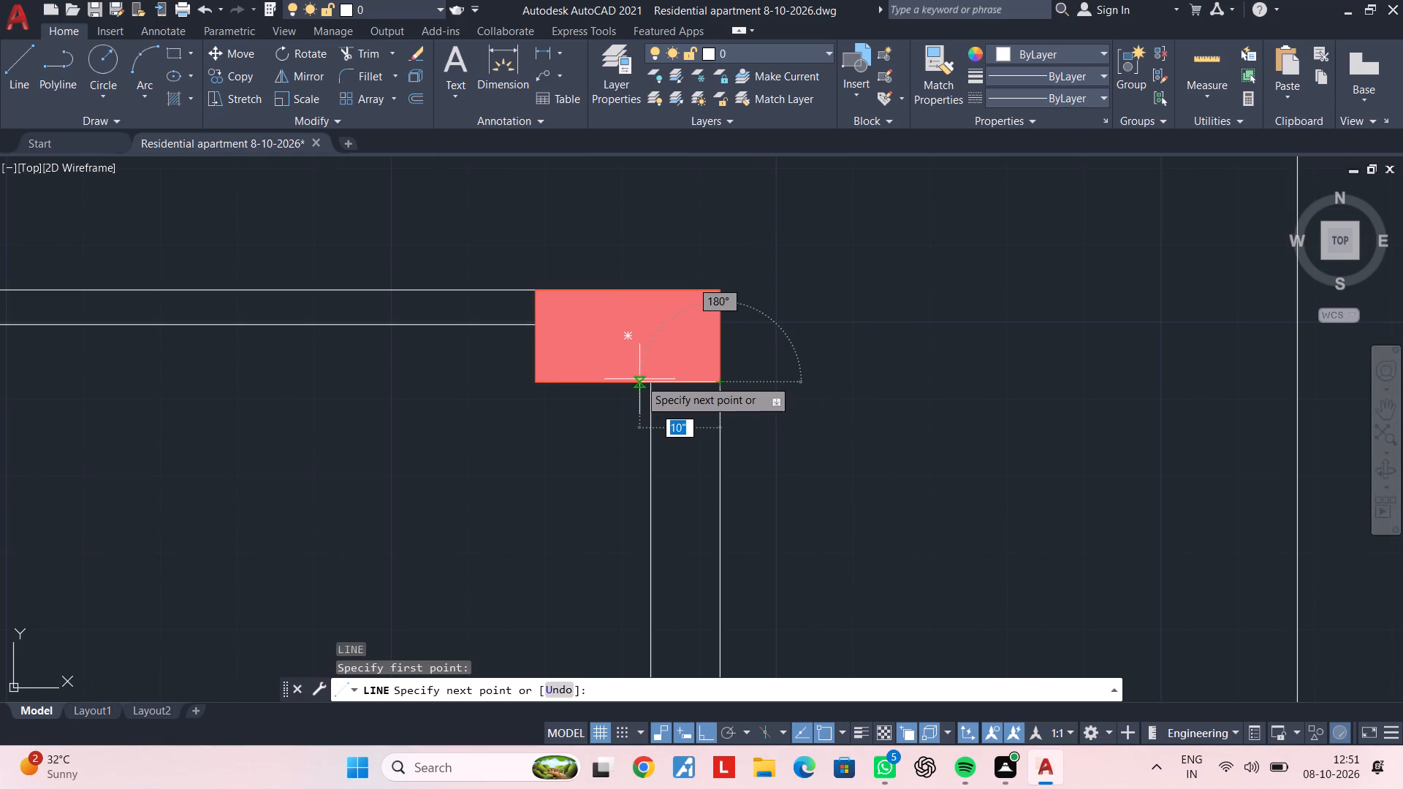
left_click(649, 384)
key("Escape")
key("Escape")
key("Escape")
key("Escape")
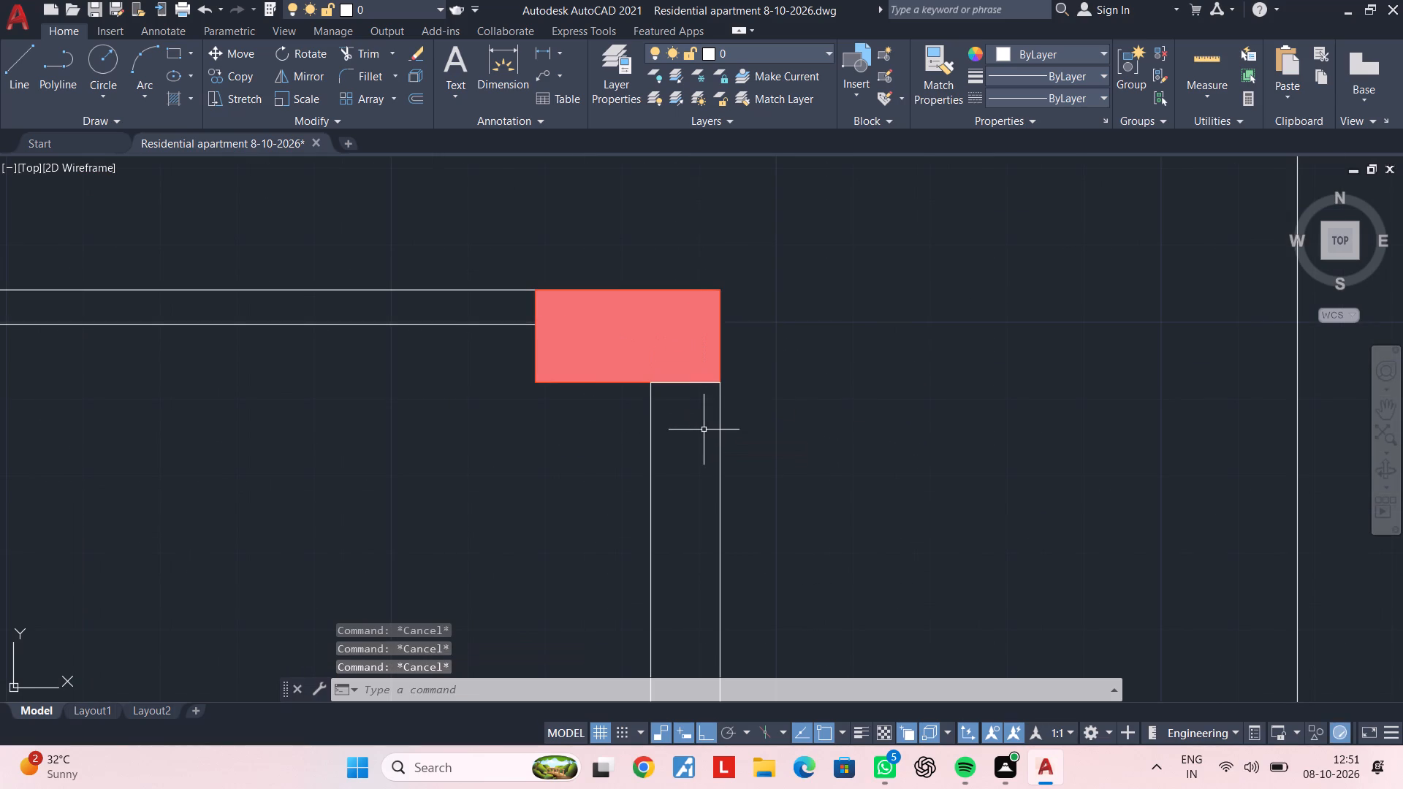
Offset the line along the new column's south edge by 3'3" southward across the east wall.
type("of 3'3\"")
key("Return")
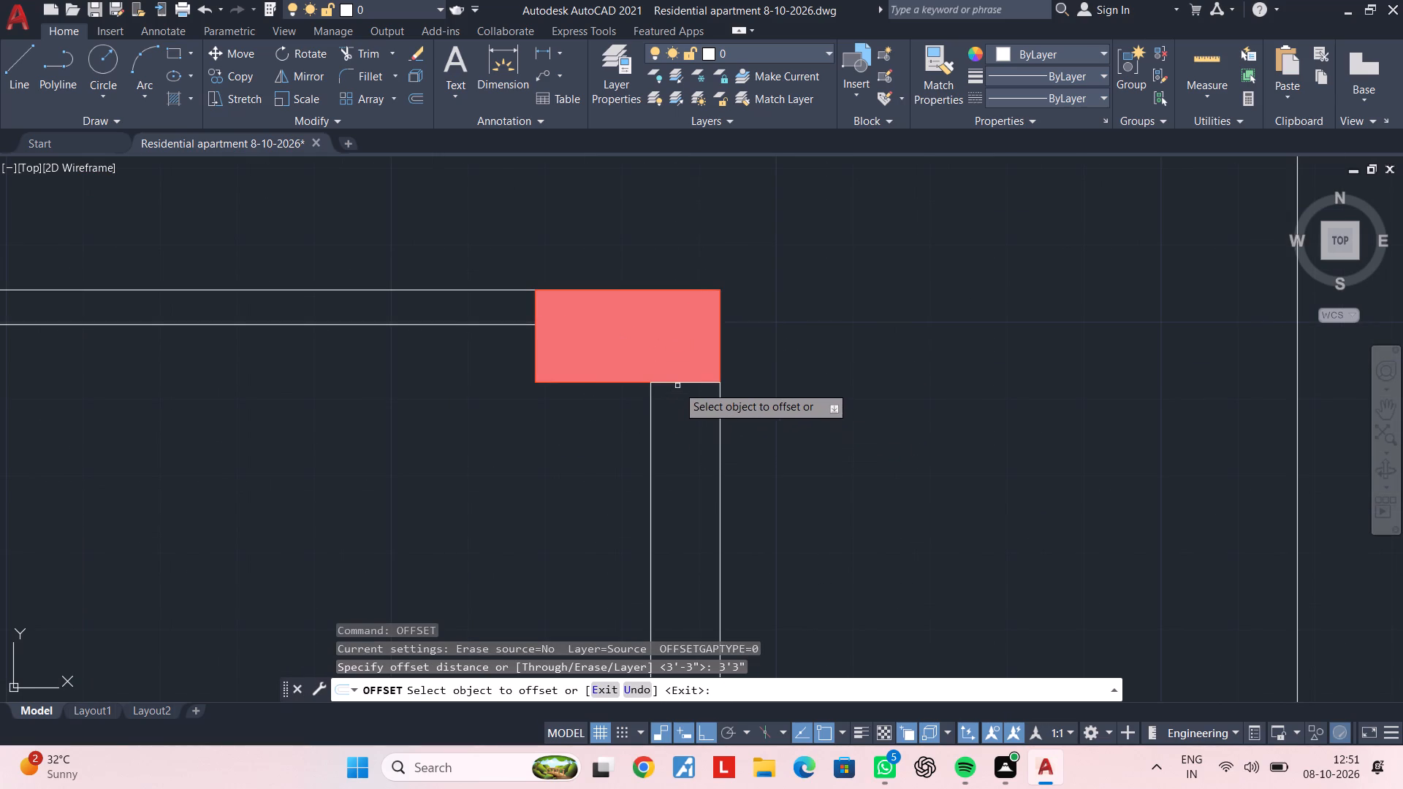
left_click(680, 383)
left_click(765, 449)
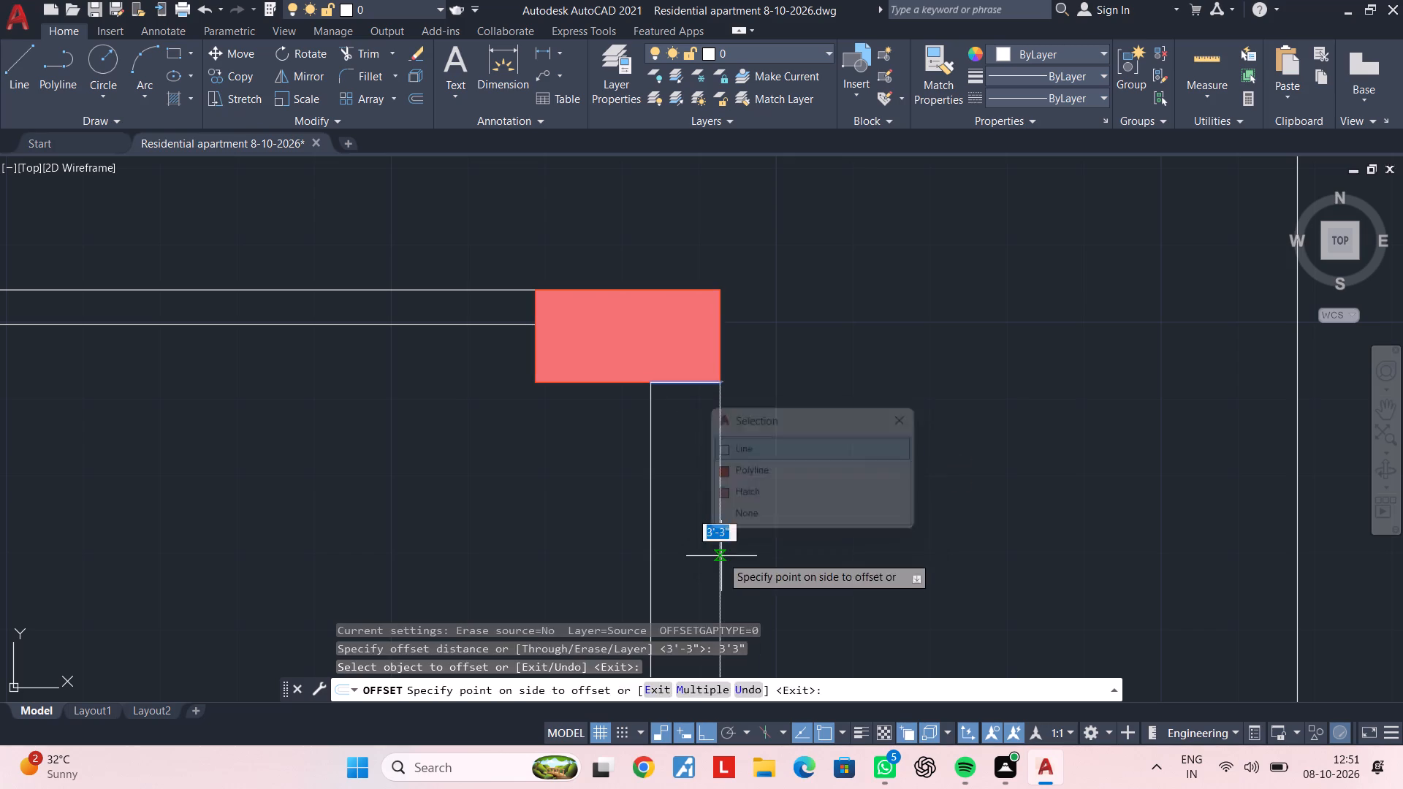
left_click(721, 559)
scroll(741, 562, "down", 2)
middle_click_drag(741, 562, 688, 339)
key("Escape")
key("Escape")
key("Escape")
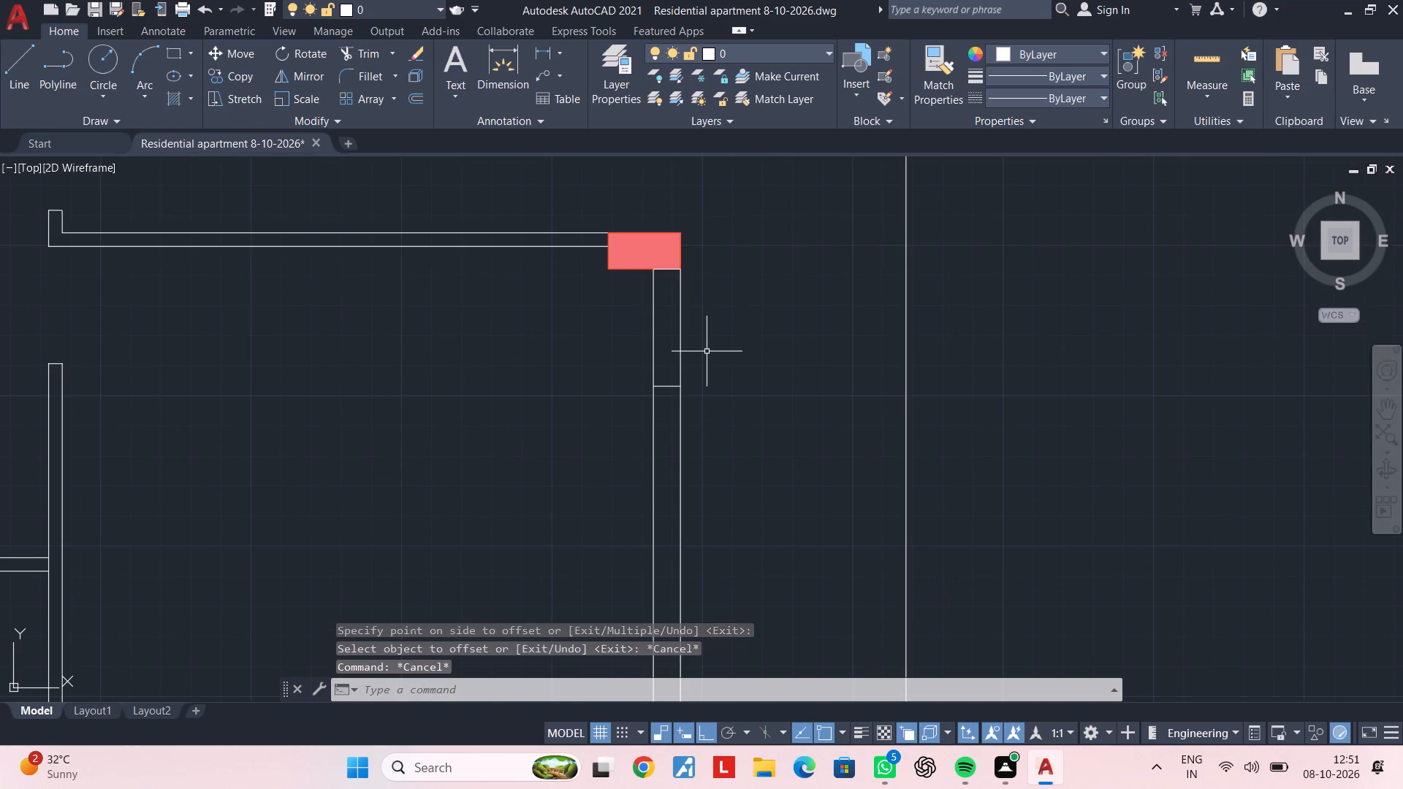
key("Escape")
key("Escape")
key("Escape")
key("Escape")
key("Escape")
key("Escape")
Trim both east wall lines between the column's south edge and the offset line to form the 3'3" opening.
type("tr")
key("space")
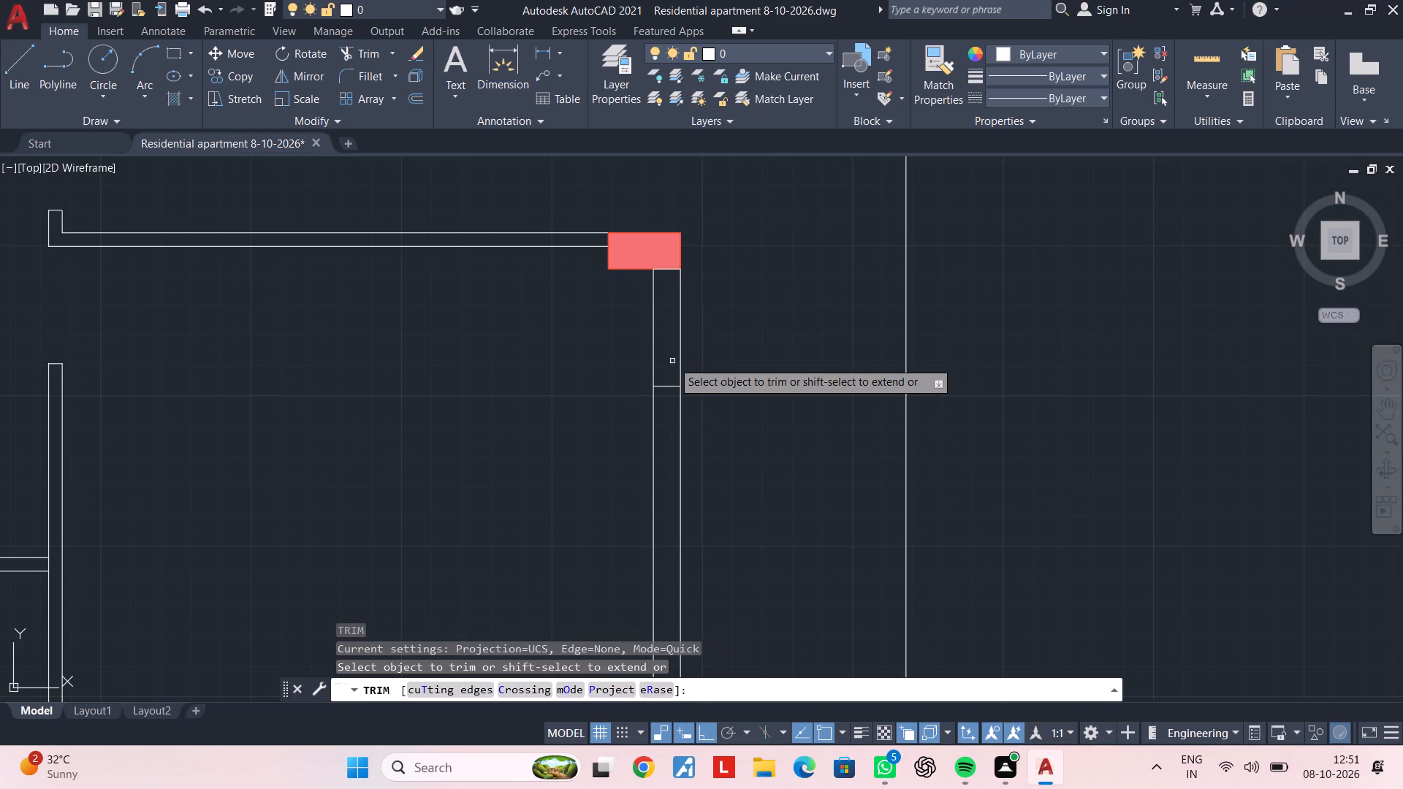
left_click(693, 346)
left_click(626, 349)
middle_click_drag(659, 324, 650, 416)
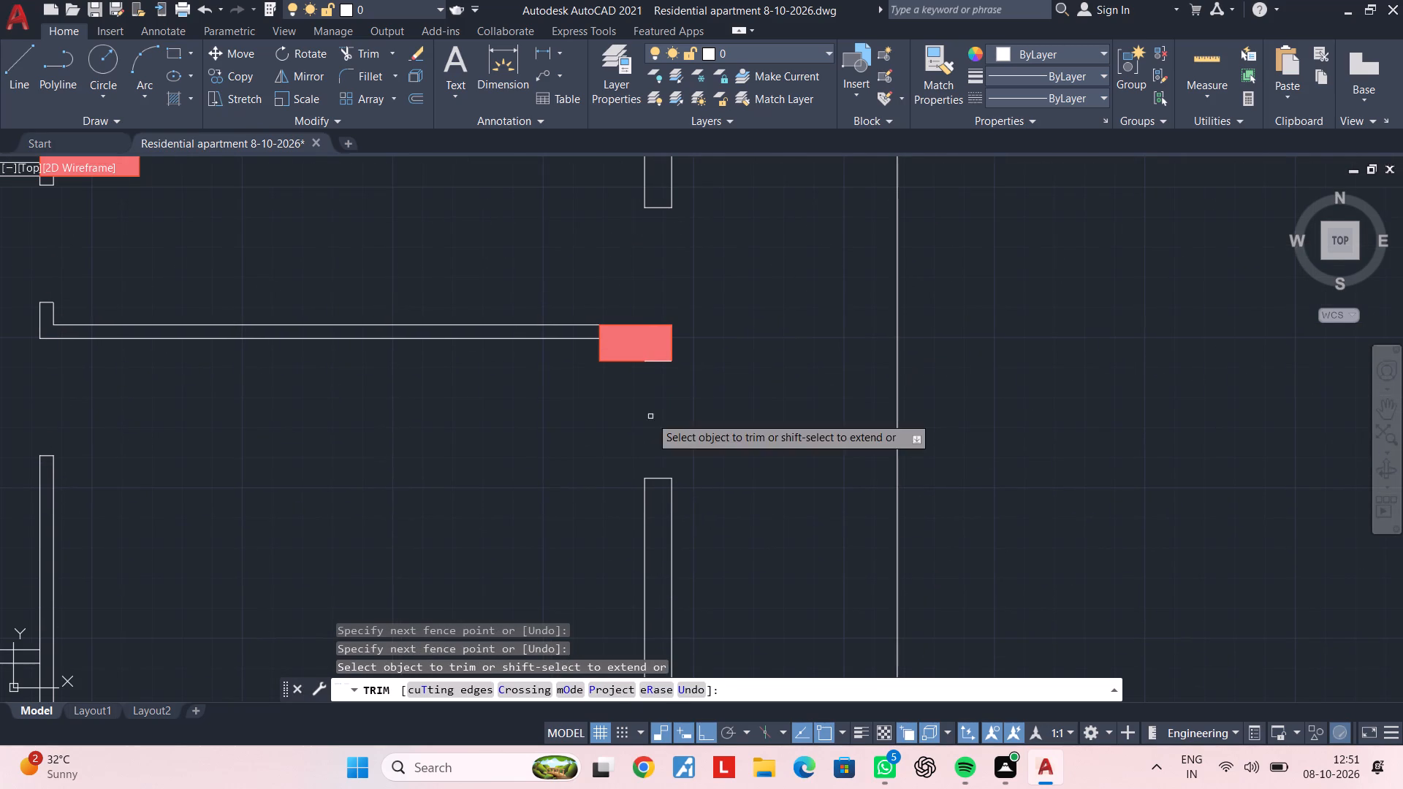
key("Escape")
key("Escape")
key("Escape")
key("Escape")
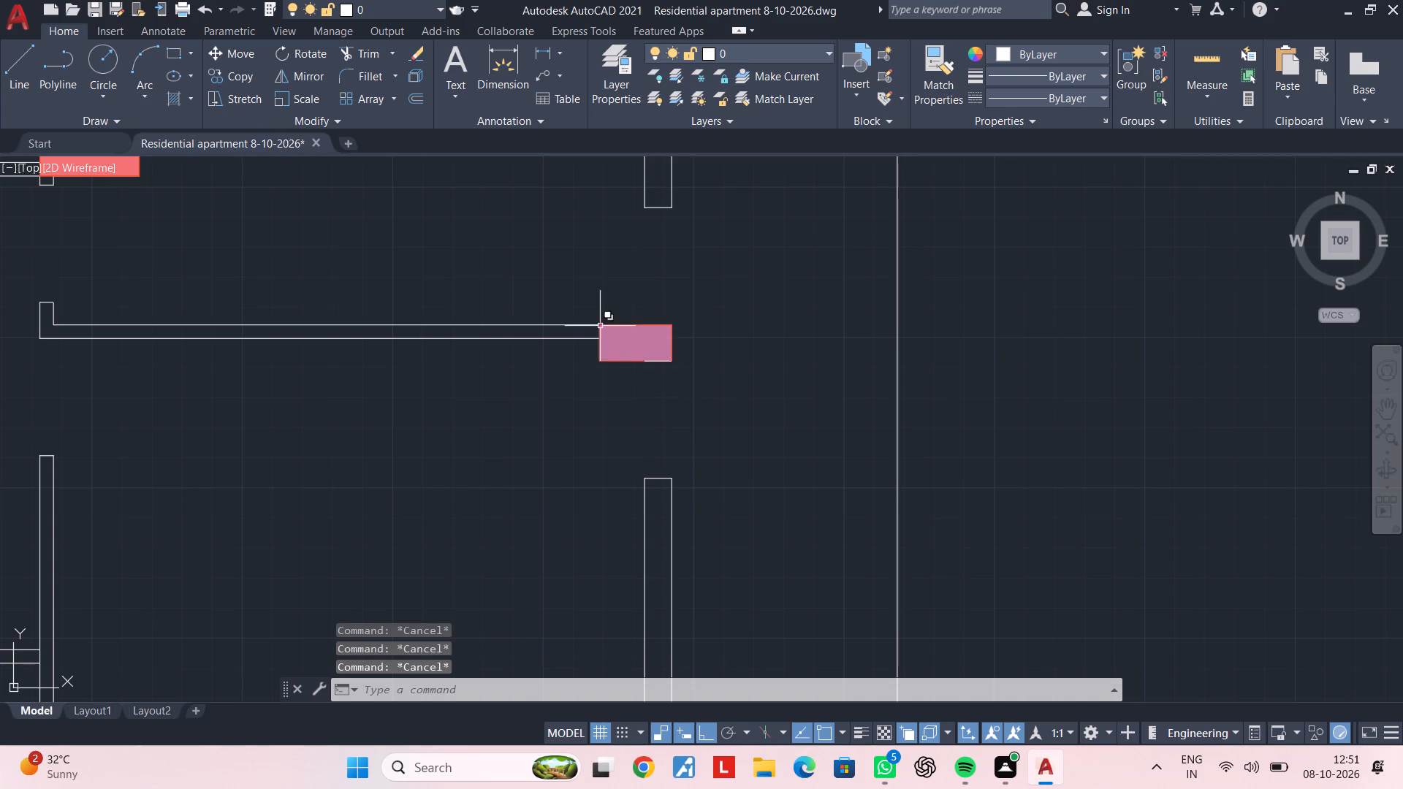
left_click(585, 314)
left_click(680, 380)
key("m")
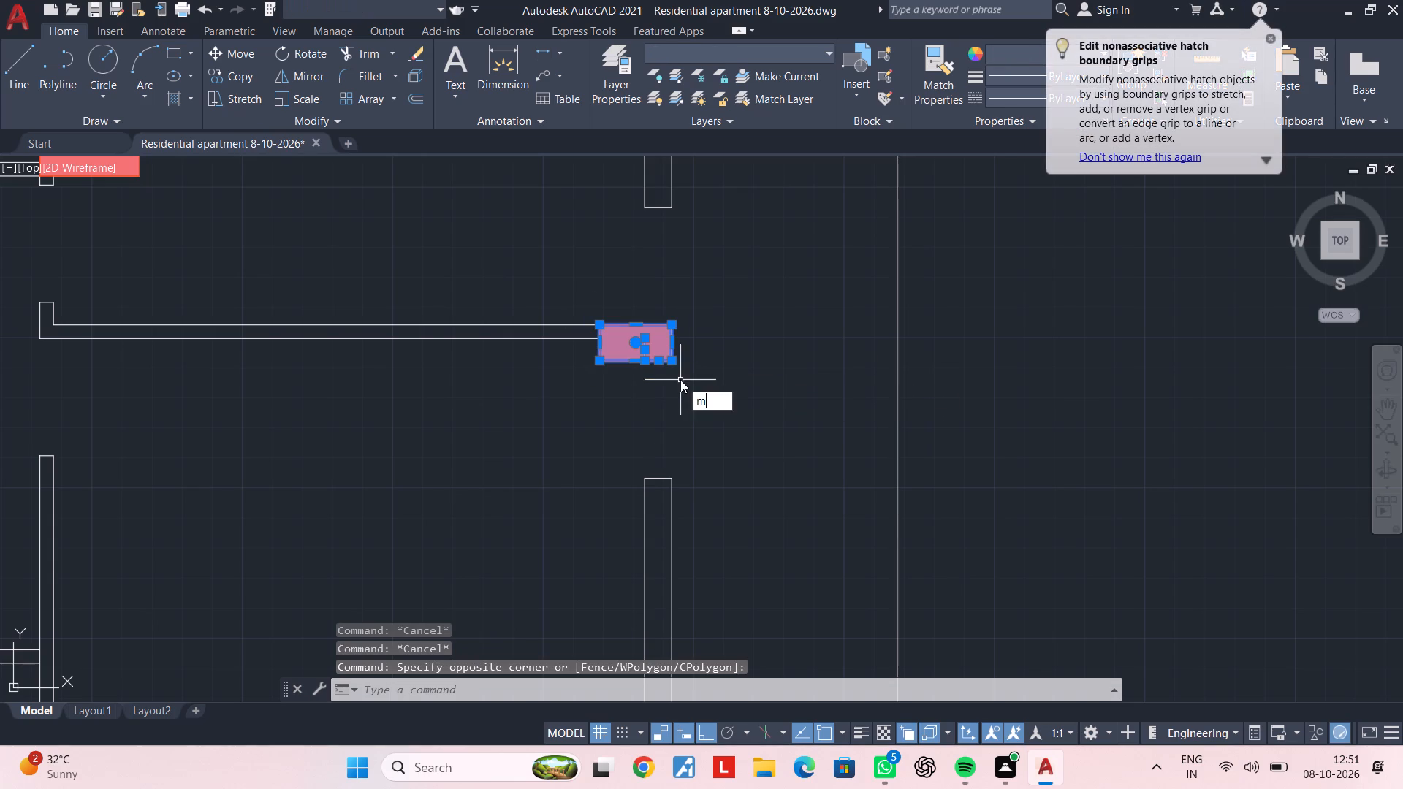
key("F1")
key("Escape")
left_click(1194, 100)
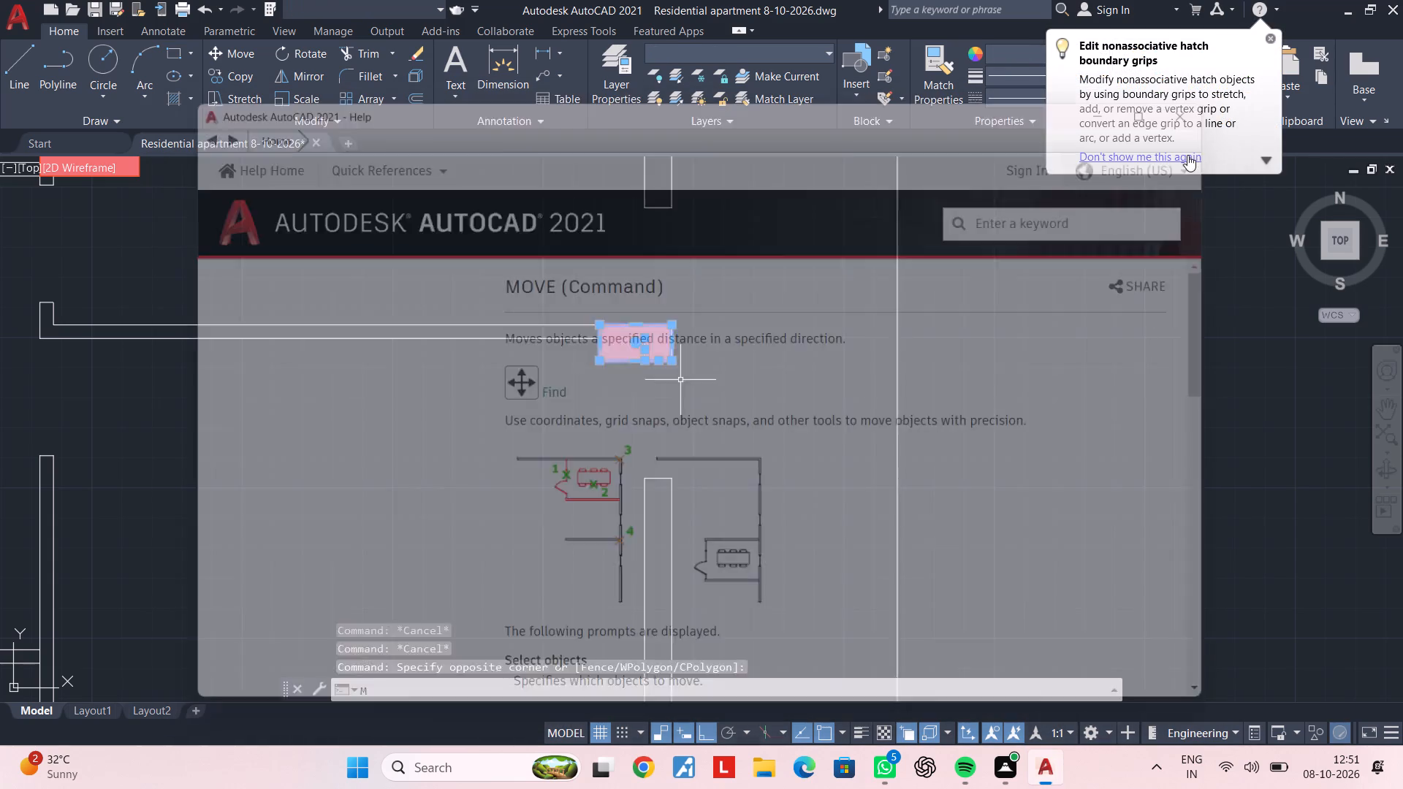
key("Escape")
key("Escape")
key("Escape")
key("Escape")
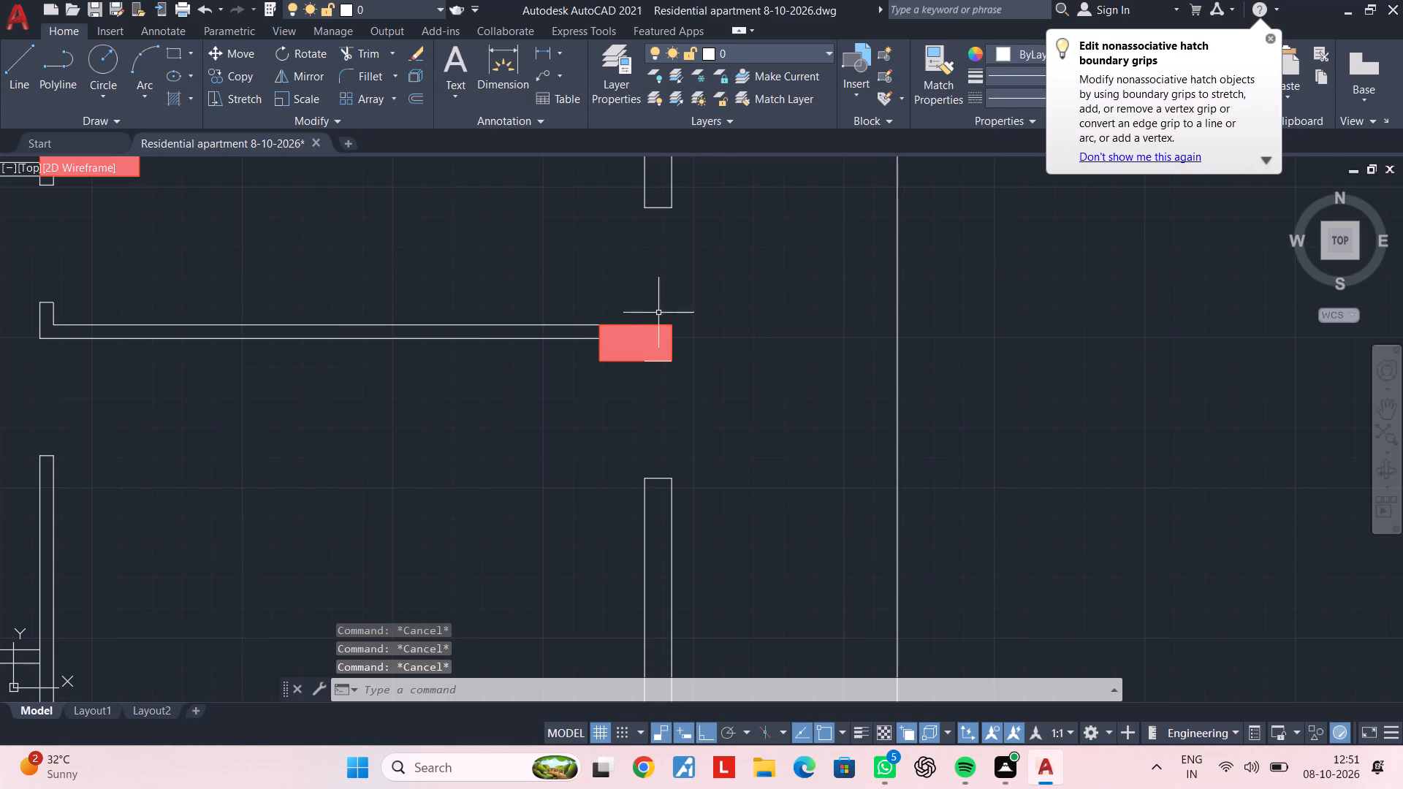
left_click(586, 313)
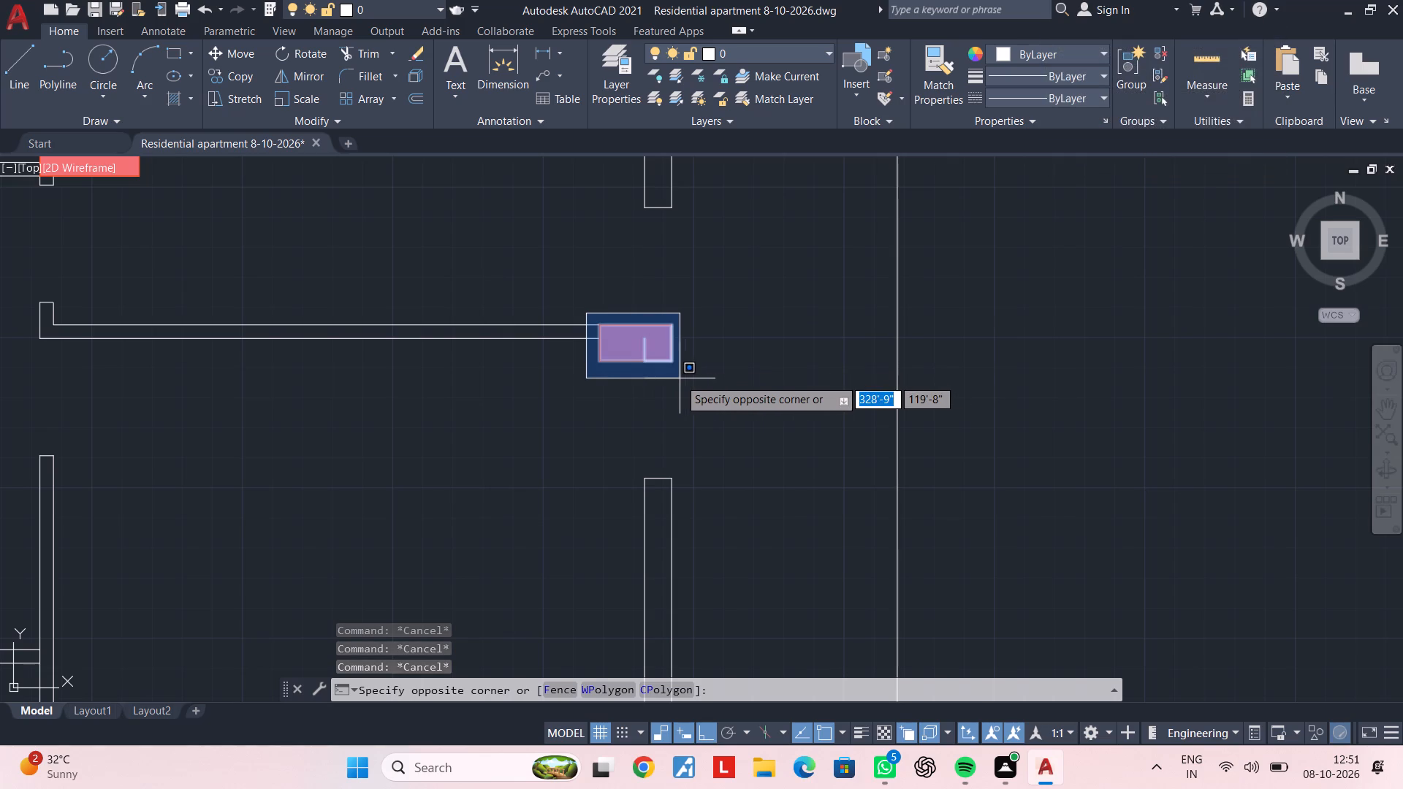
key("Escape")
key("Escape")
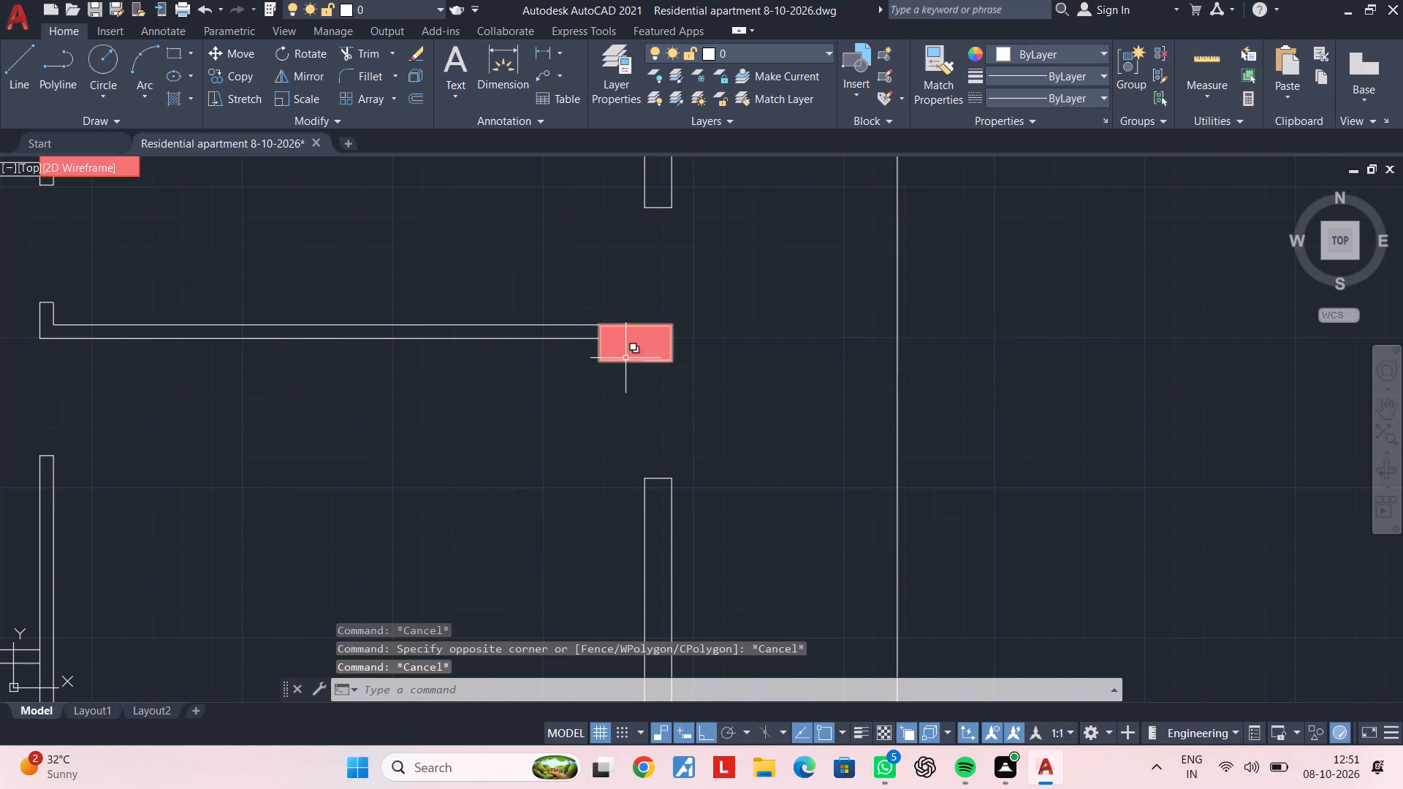
Copy the column at the east wall corner horizontally to a free spot just east of the long vertical line.
left_click(624, 359)
left_click(623, 352)
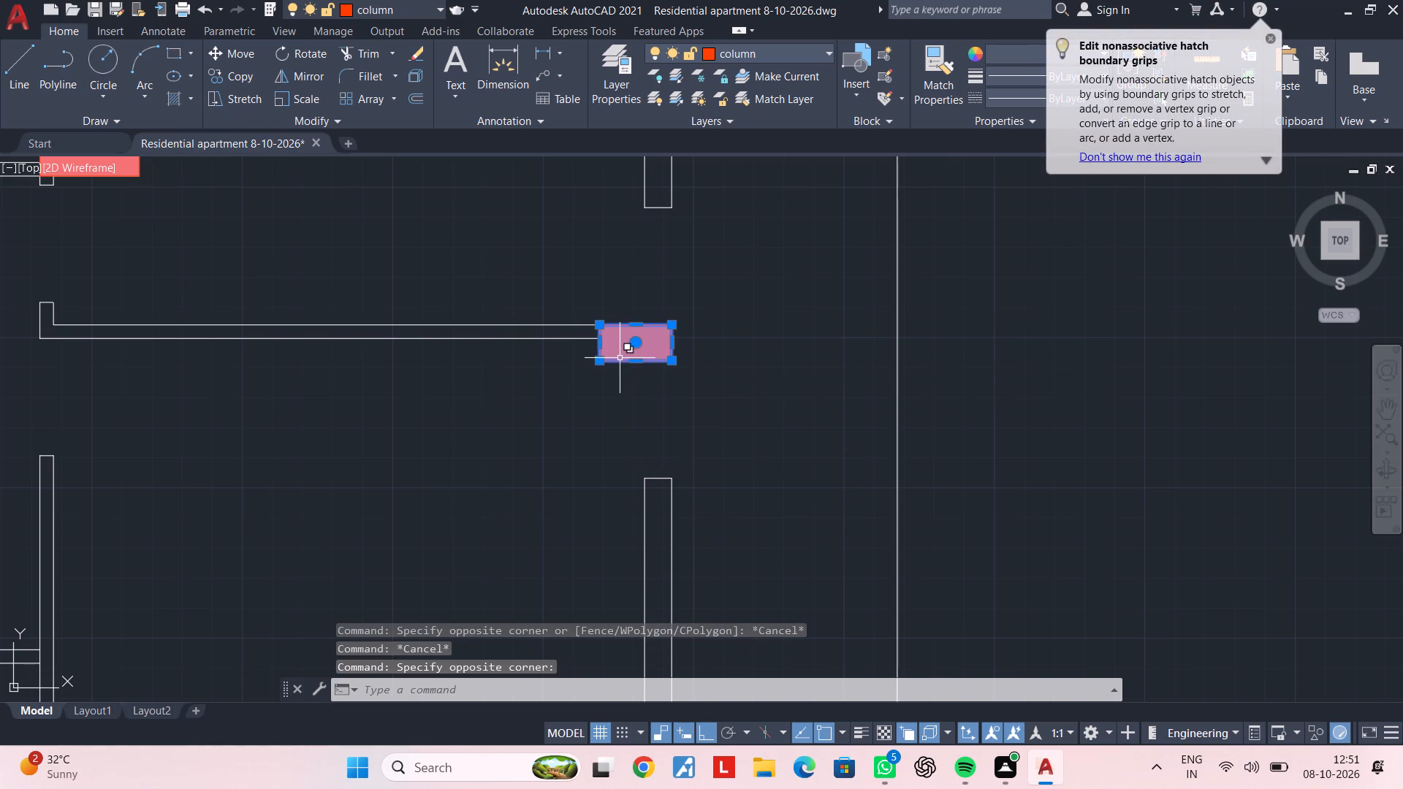
type("co")
key("space")
left_click(622, 356)
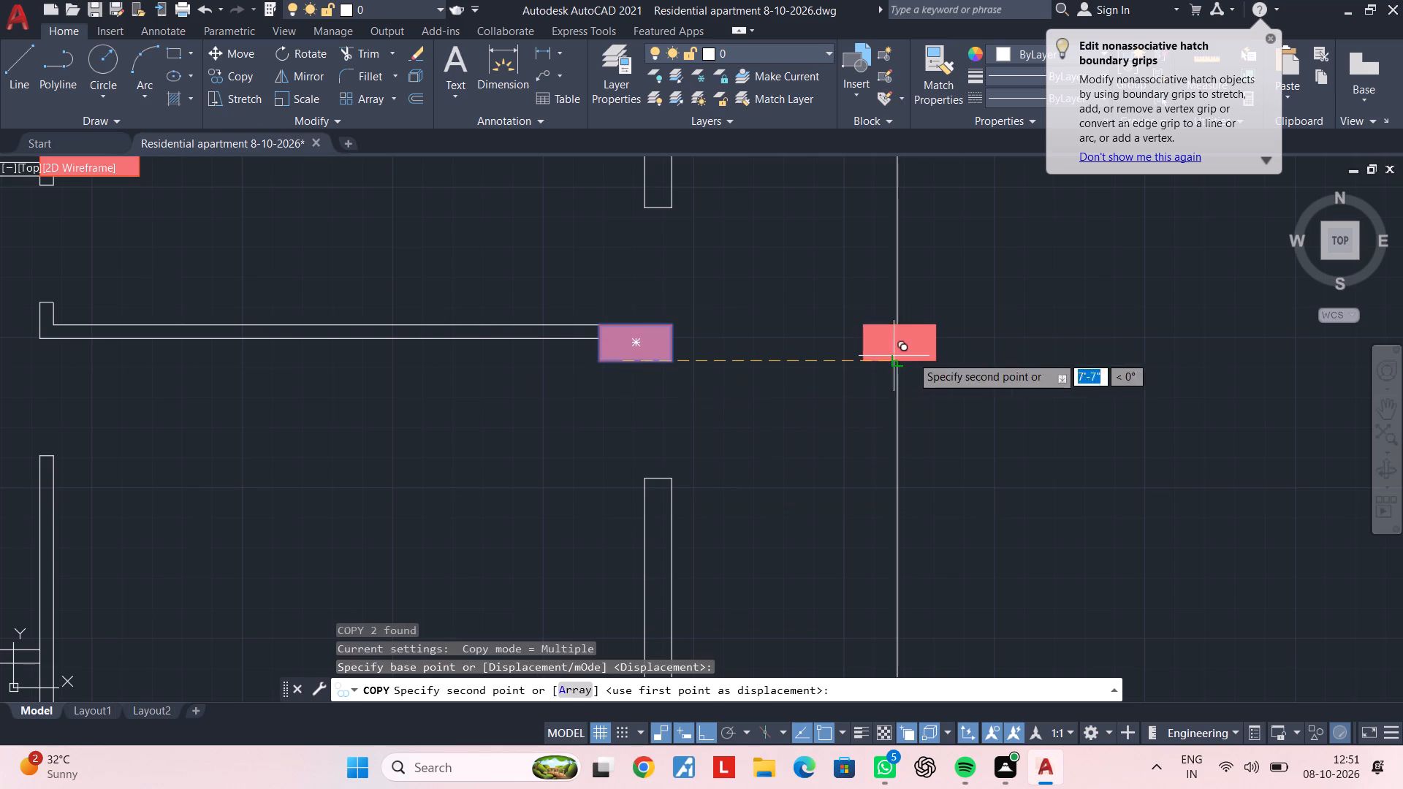
left_click(932, 356)
key("Escape")
key("Escape")
middle_click_drag(714, 373, 787, 373)
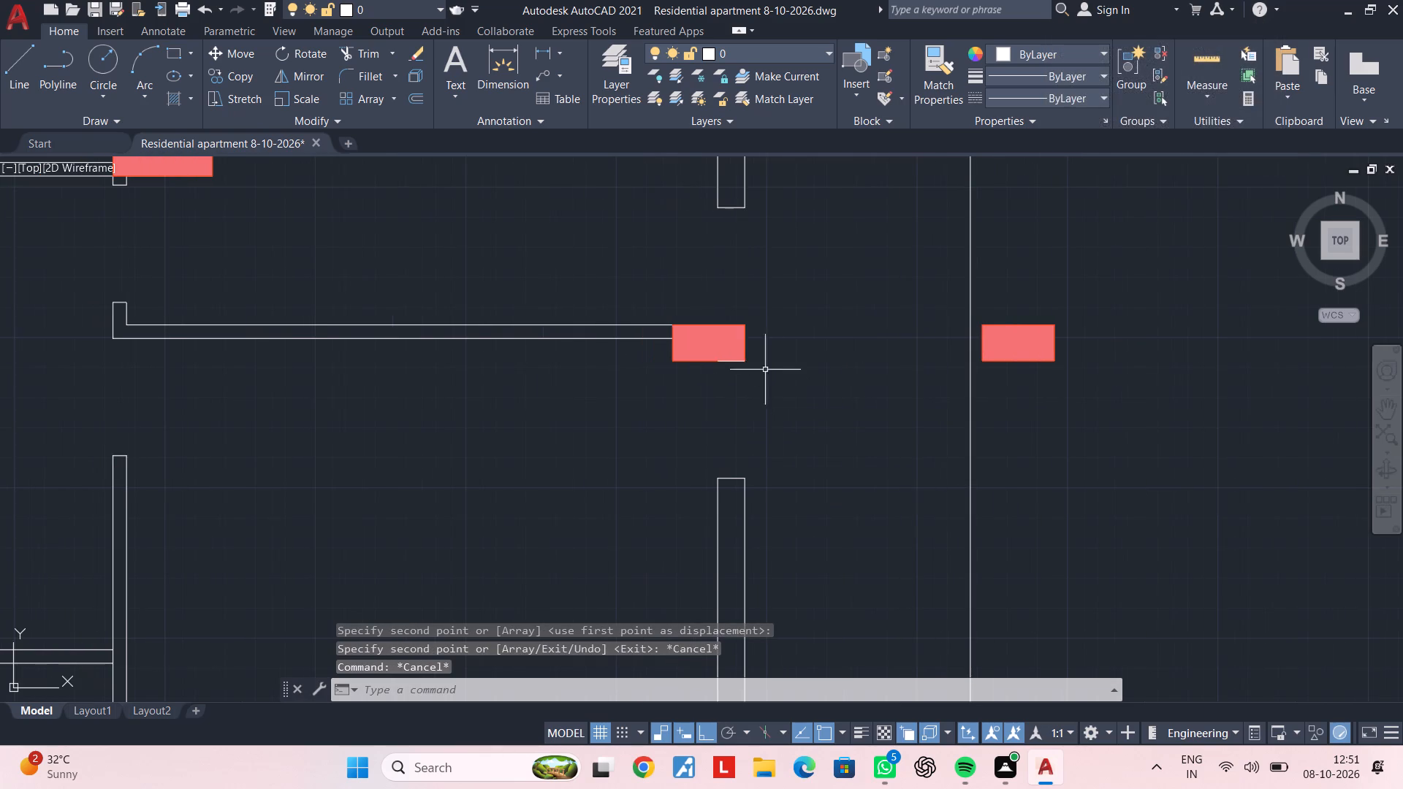
Delete the hatch and outline of the original column at the east wall corner.
left_click(715, 343)
key("Delete")
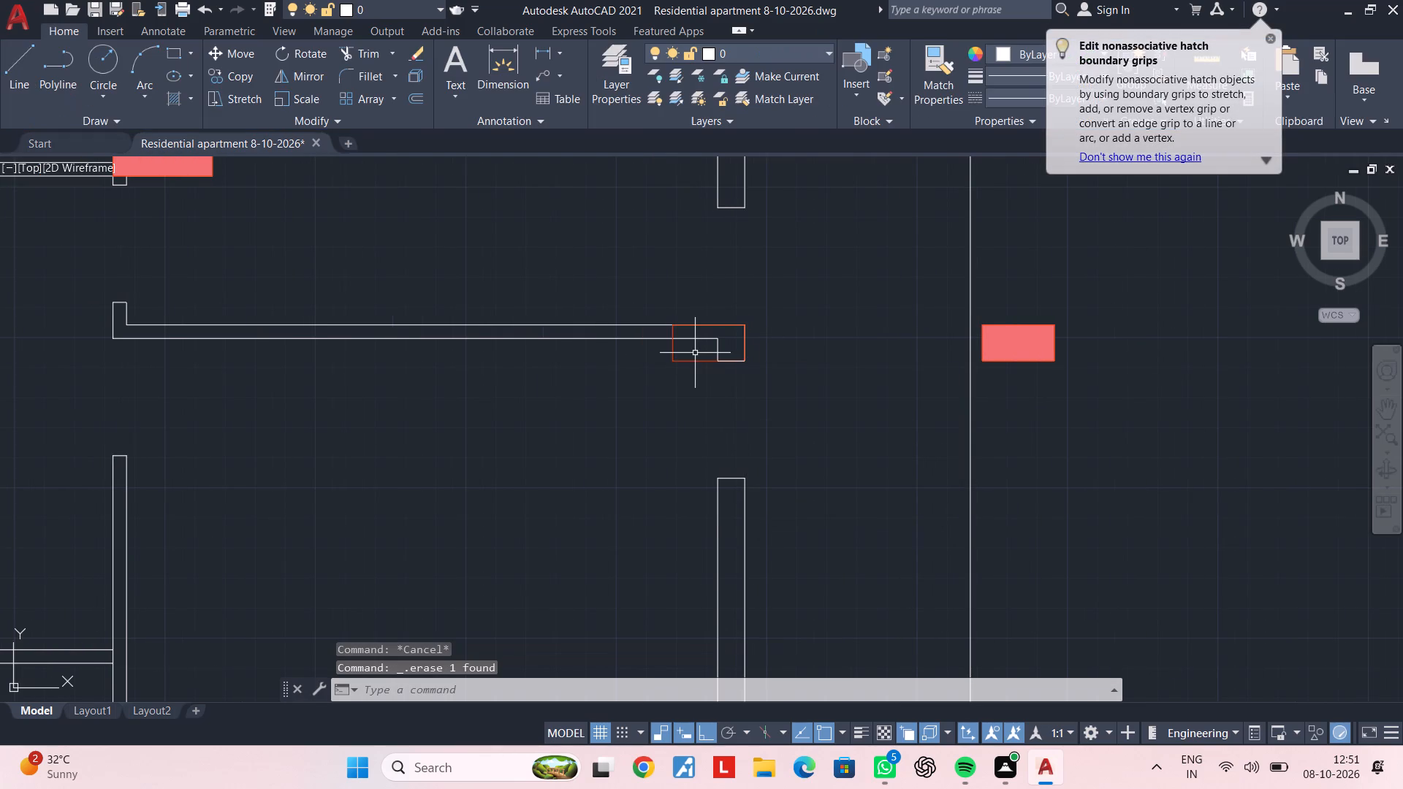
left_click(685, 359)
key("Delete")
middle_click_drag(772, 372, 779, 367)
key("Escape")
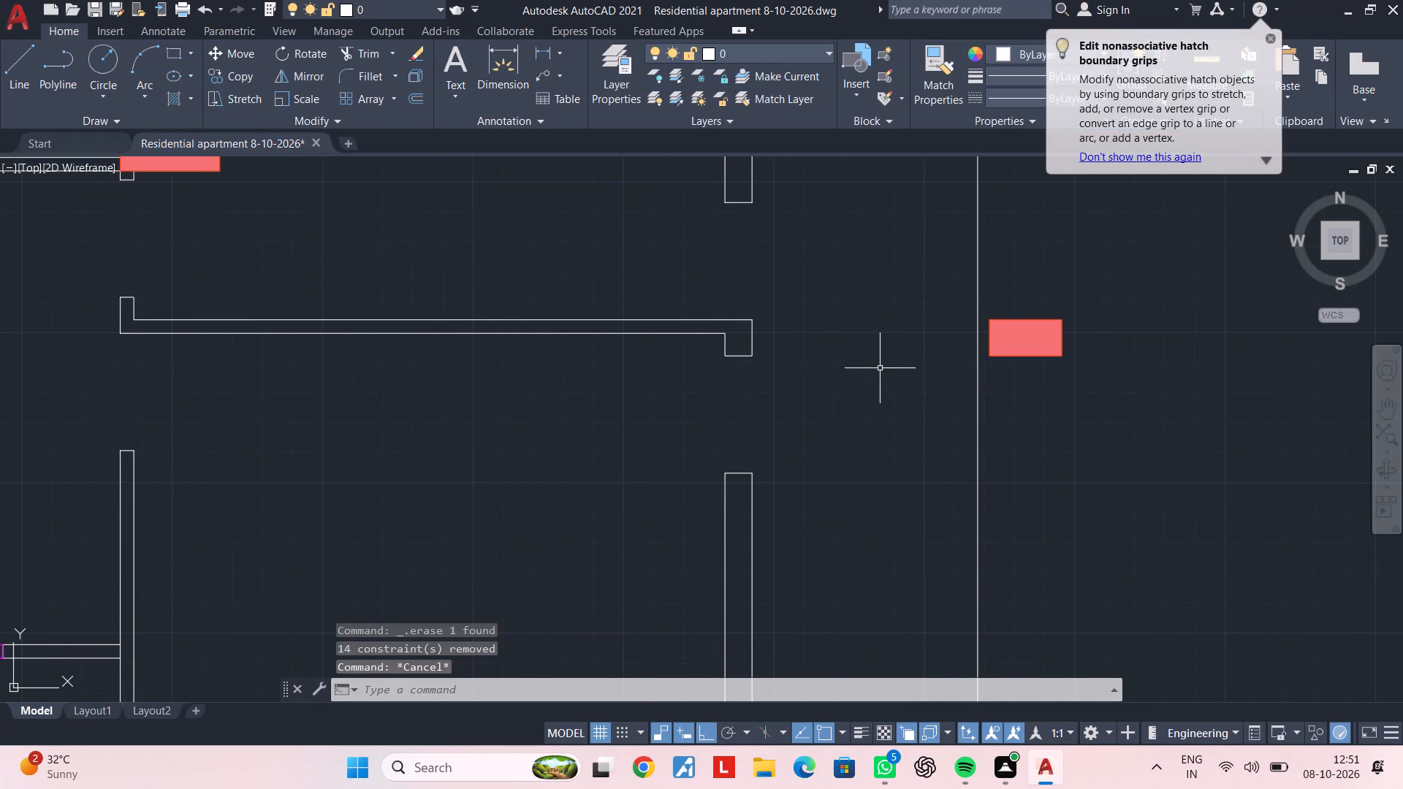
key("Escape")
Copy the spare column from its upper east corner back onto the outer corner of the east wall.
middle_click_drag(880, 368, 805, 372)
key("Escape")
key("Escape")
scroll(904, 327, "up", 2)
left_click(914, 299)
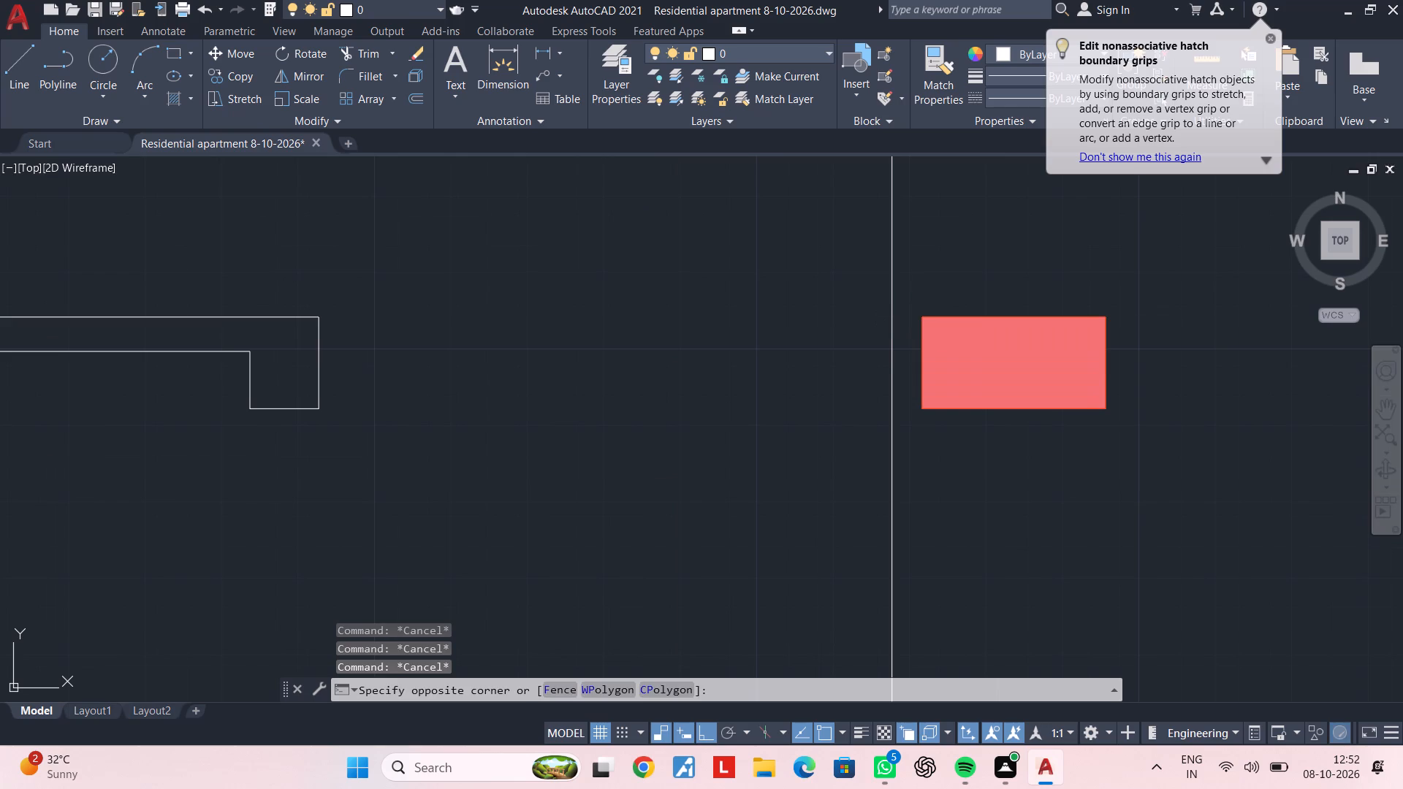
left_click(1147, 443)
key("c")
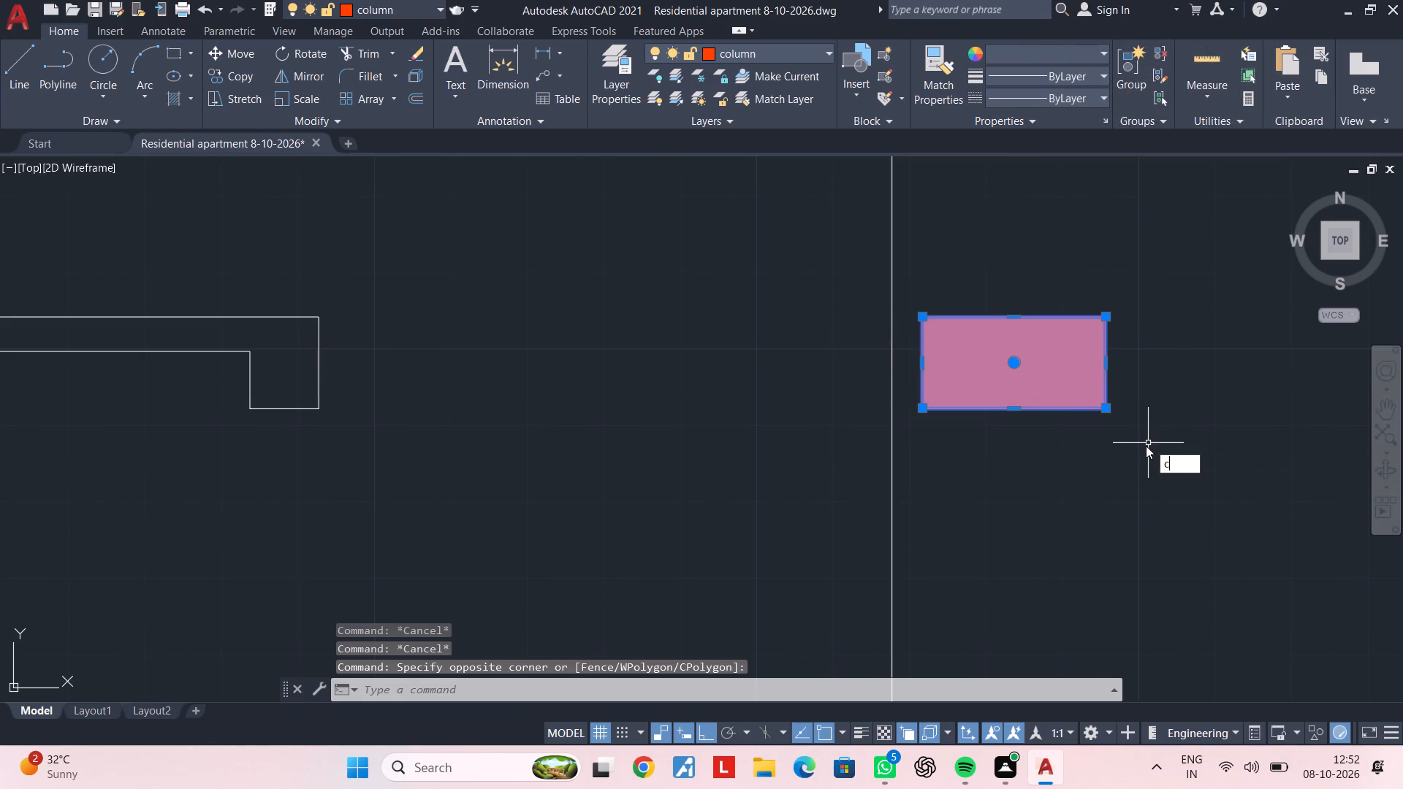
type("o")
key("space")
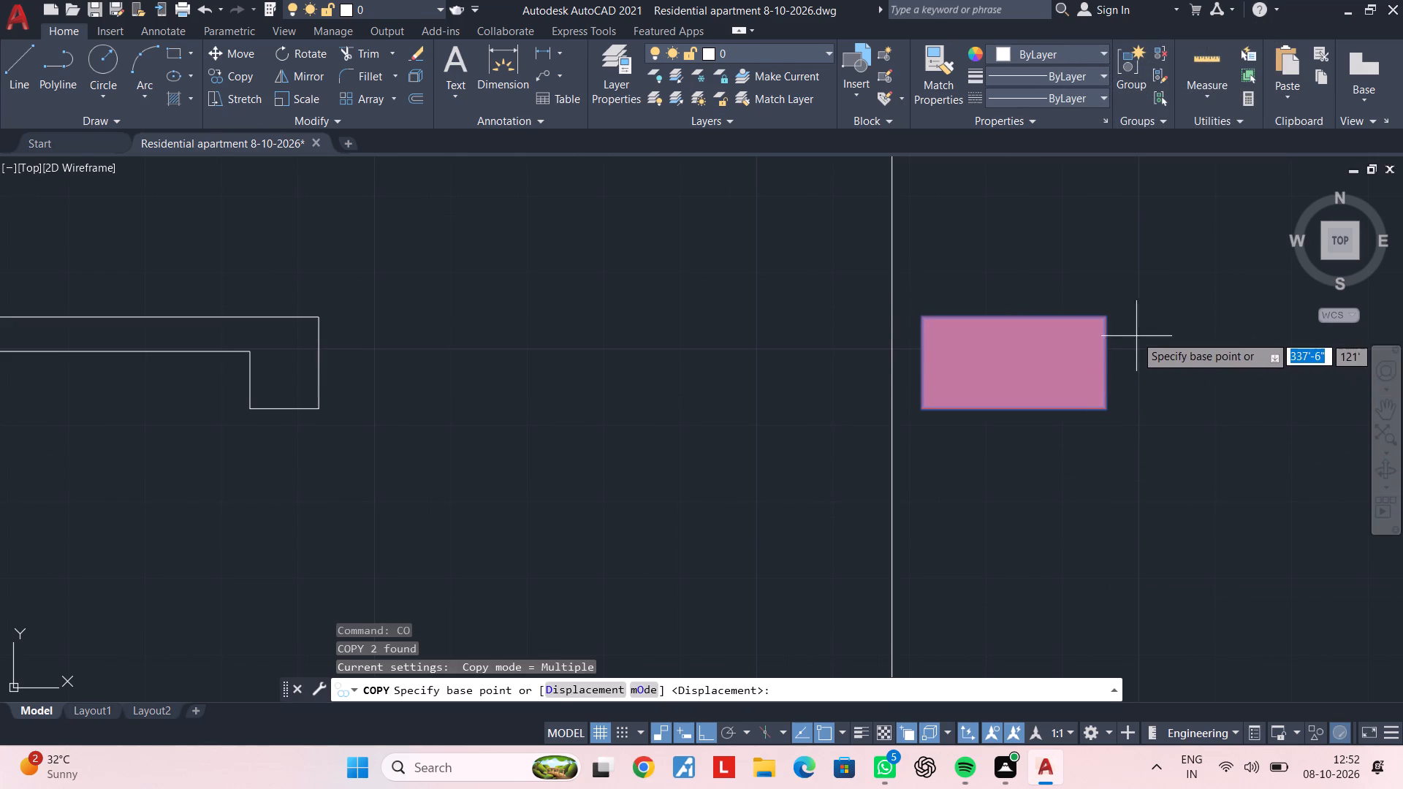
left_click(1108, 320)
middle_click_drag(598, 359, 1157, 381)
scroll(875, 361, "up", 2)
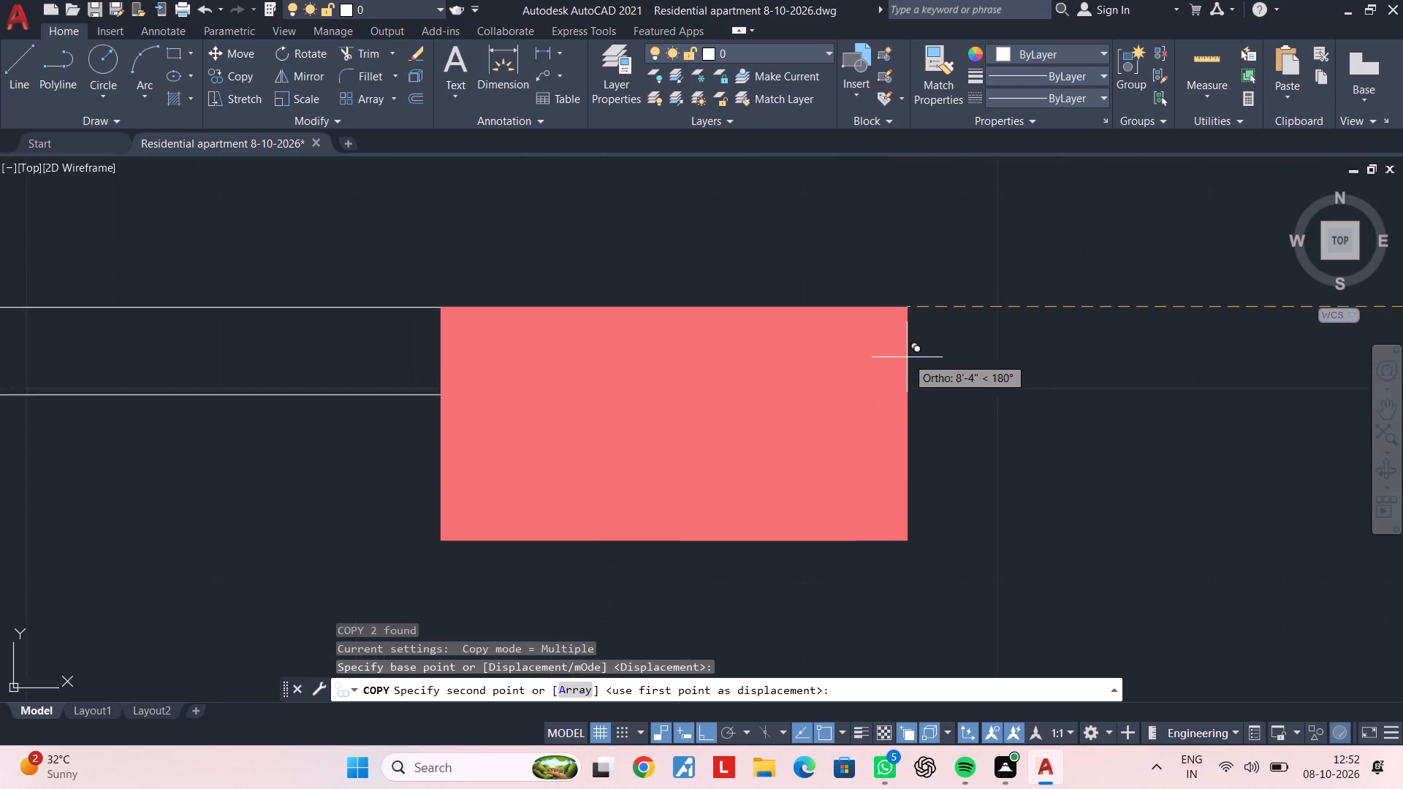
scroll(907, 357, "up", 2)
scroll(906, 295, "down", 3)
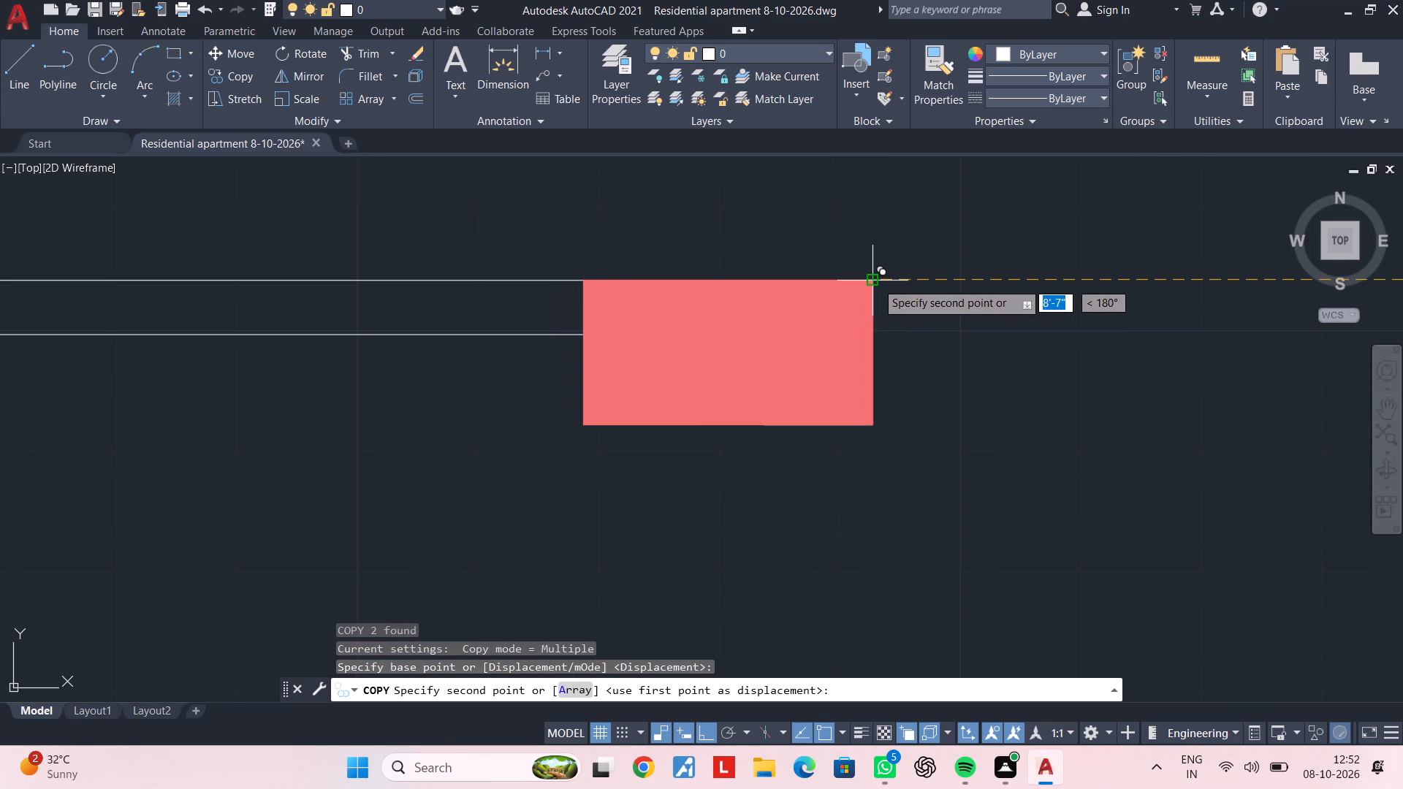
left_click(876, 282)
scroll(997, 460, "down", 3)
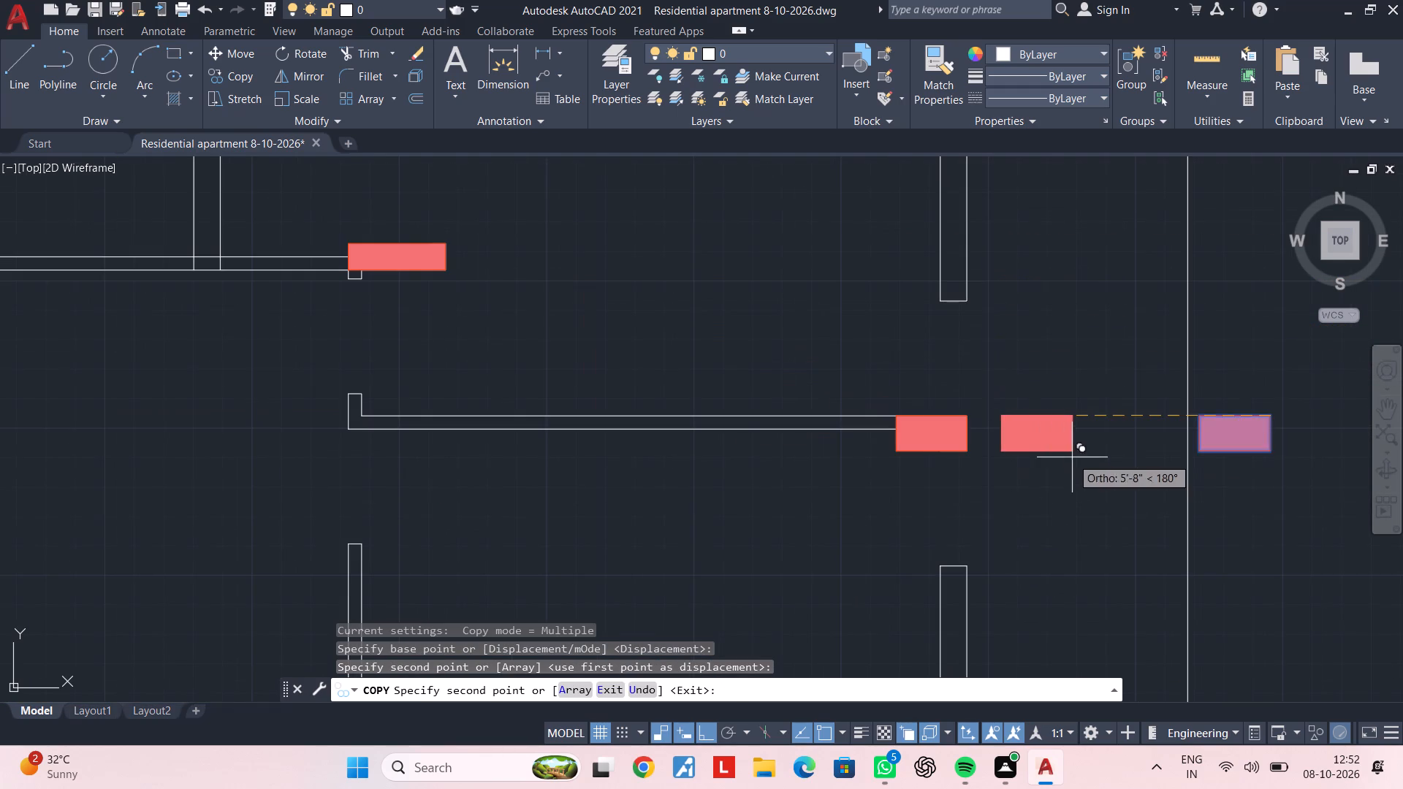
key("Escape")
key("Escape")
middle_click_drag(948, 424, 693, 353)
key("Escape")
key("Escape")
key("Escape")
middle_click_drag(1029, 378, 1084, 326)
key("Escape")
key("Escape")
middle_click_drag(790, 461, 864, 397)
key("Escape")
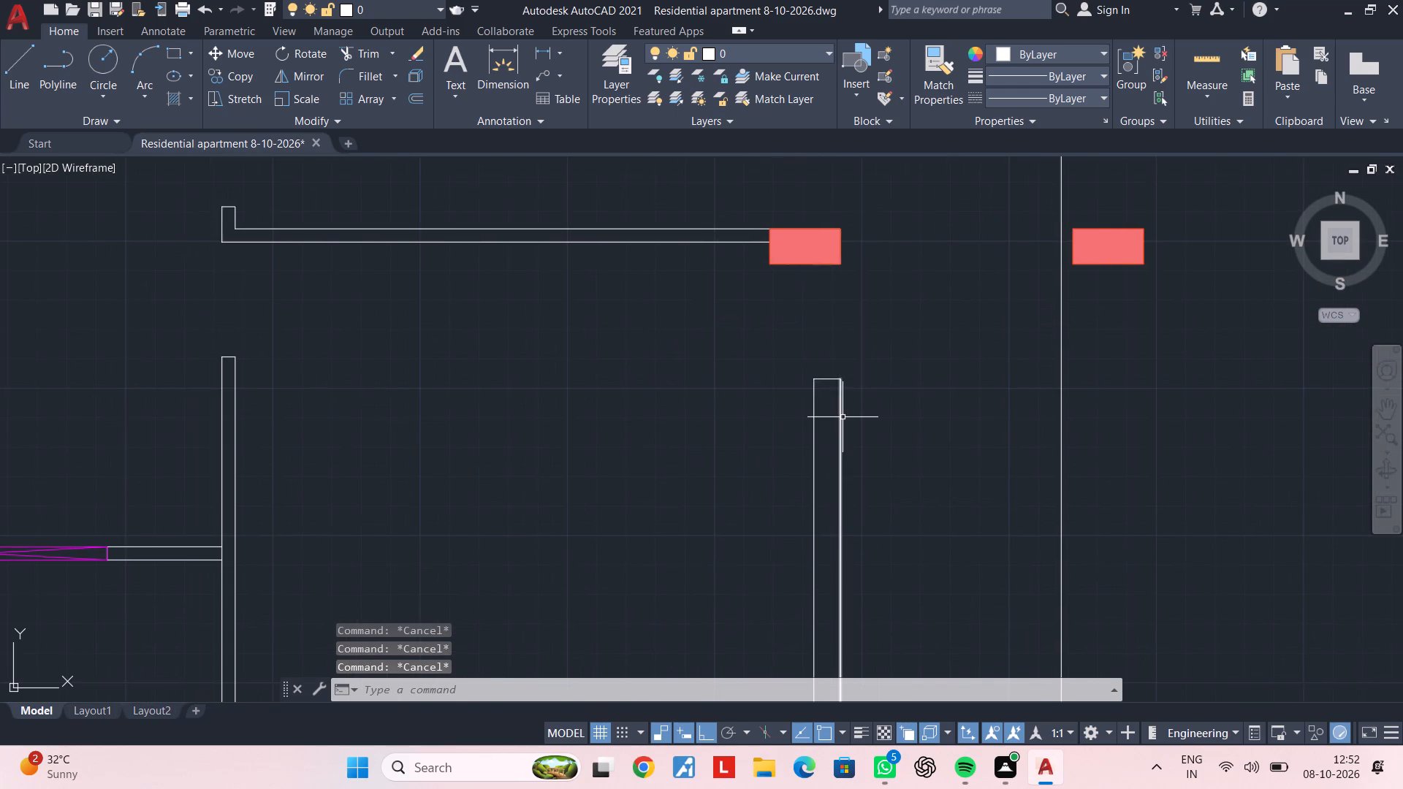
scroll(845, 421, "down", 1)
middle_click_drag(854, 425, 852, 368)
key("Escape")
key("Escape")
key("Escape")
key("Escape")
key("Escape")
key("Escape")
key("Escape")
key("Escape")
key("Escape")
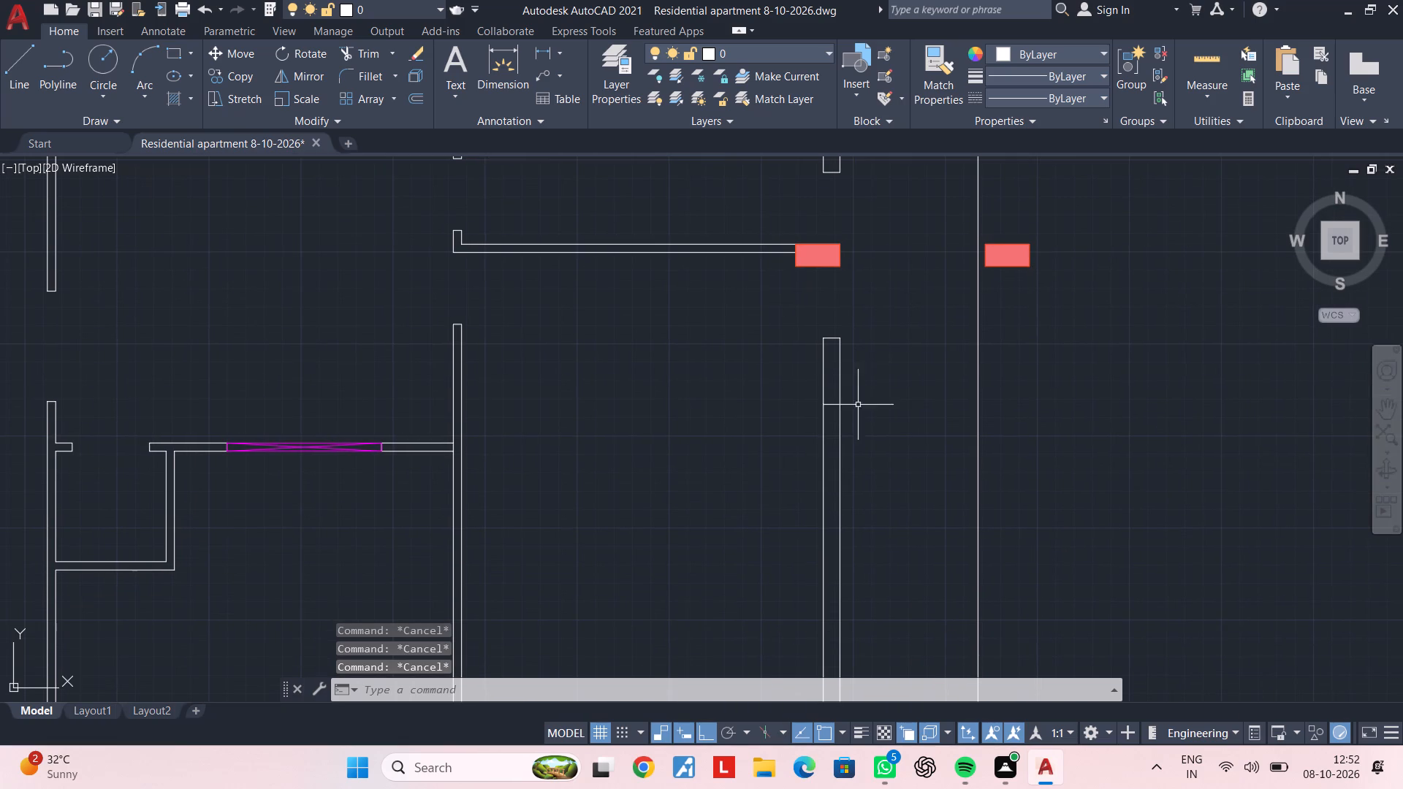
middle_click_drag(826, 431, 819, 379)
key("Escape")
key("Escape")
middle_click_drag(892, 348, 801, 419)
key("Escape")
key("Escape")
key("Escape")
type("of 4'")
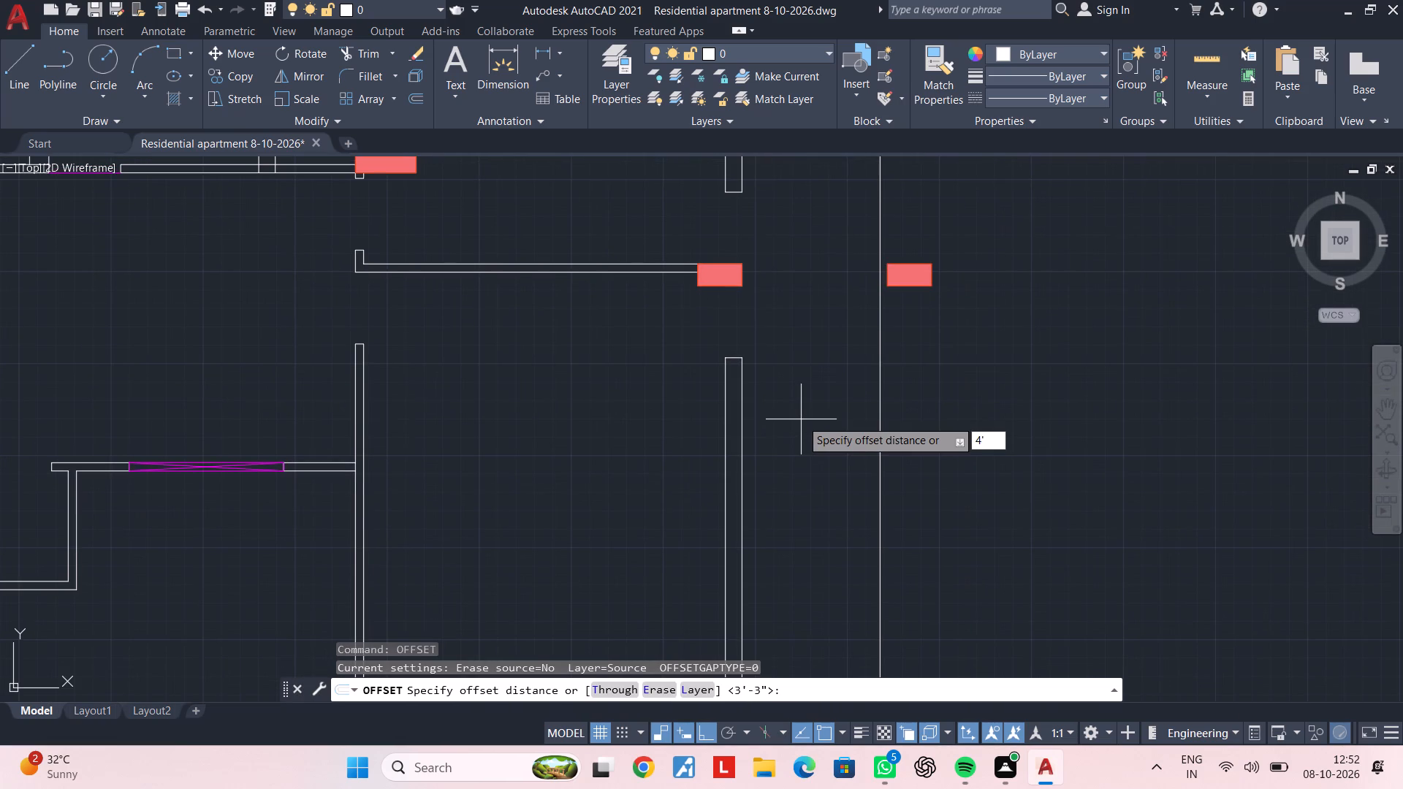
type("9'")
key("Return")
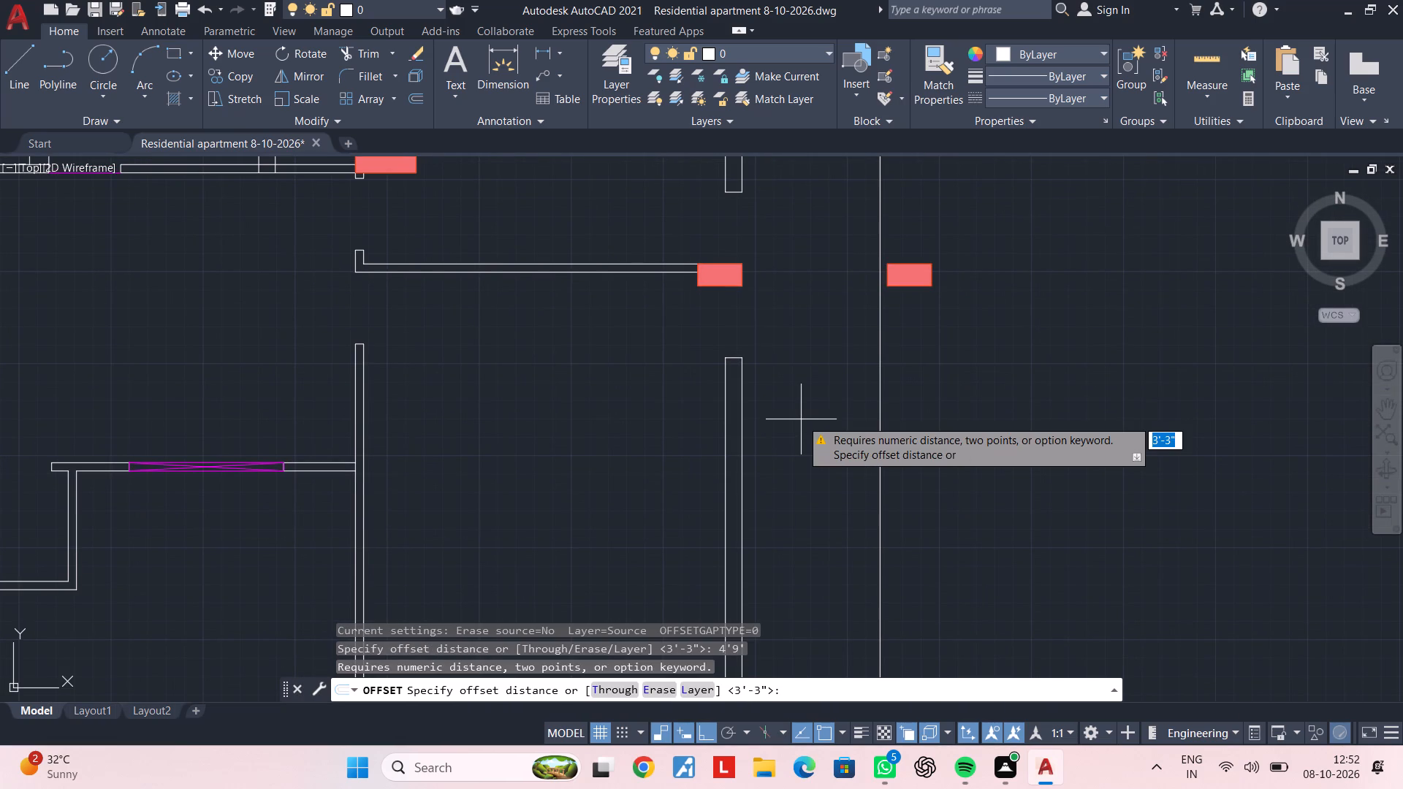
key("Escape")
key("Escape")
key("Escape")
Offset the wall-end line south of the new opening by 4'9" southward along the east wall.
type("of 4'9\"")
key("Return")
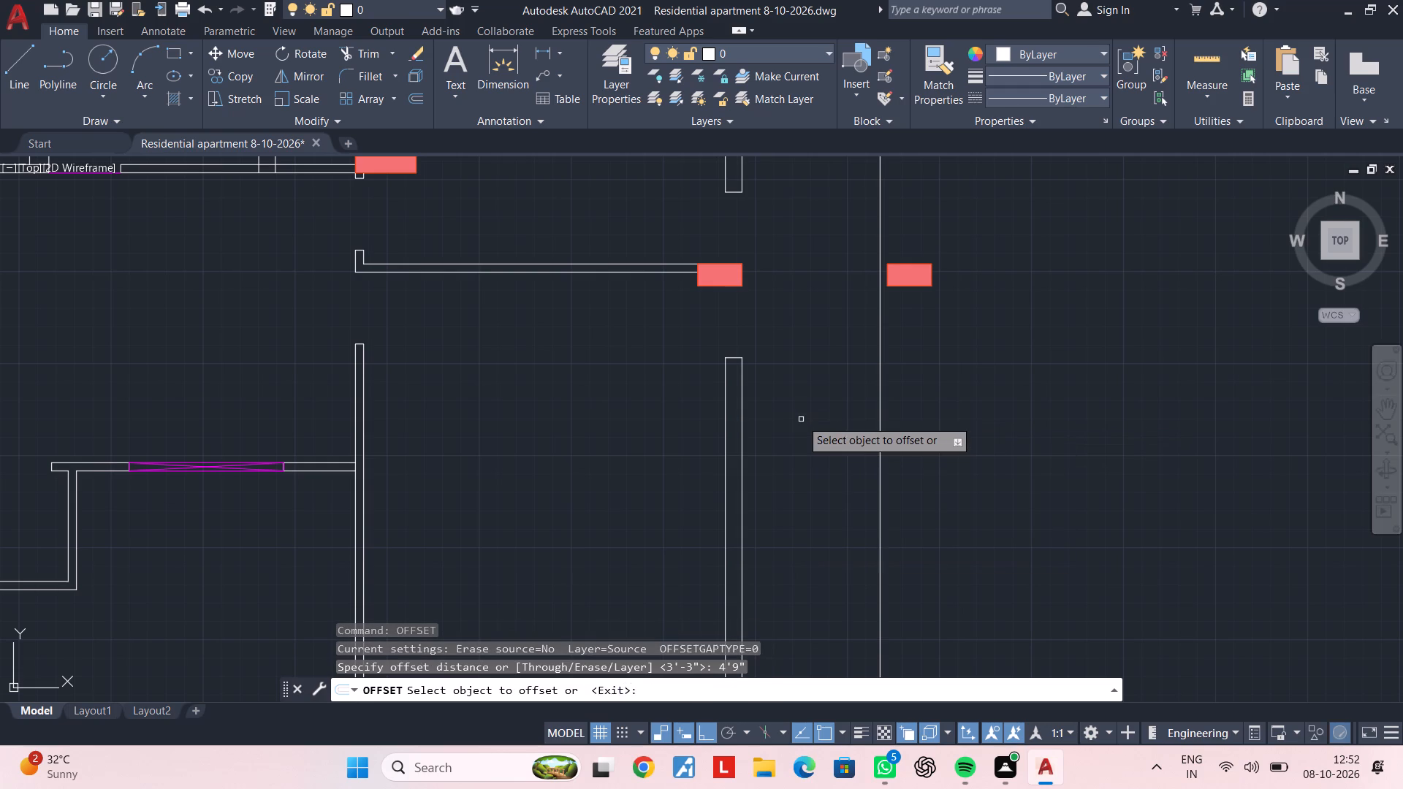
scroll(734, 372, "up", 2)
left_click(718, 335)
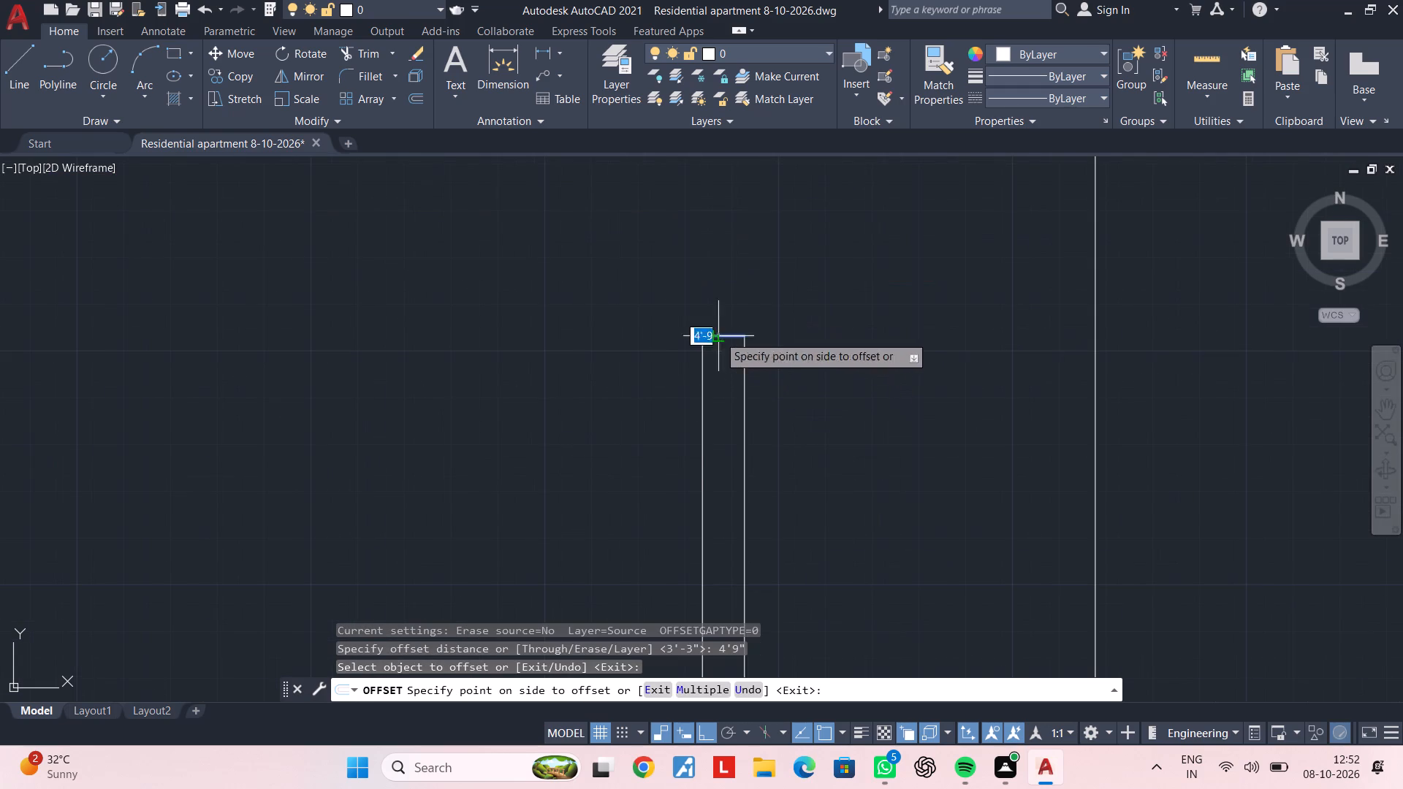
scroll(712, 426, "down", 2)
middle_click_drag(712, 426, 712, 321)
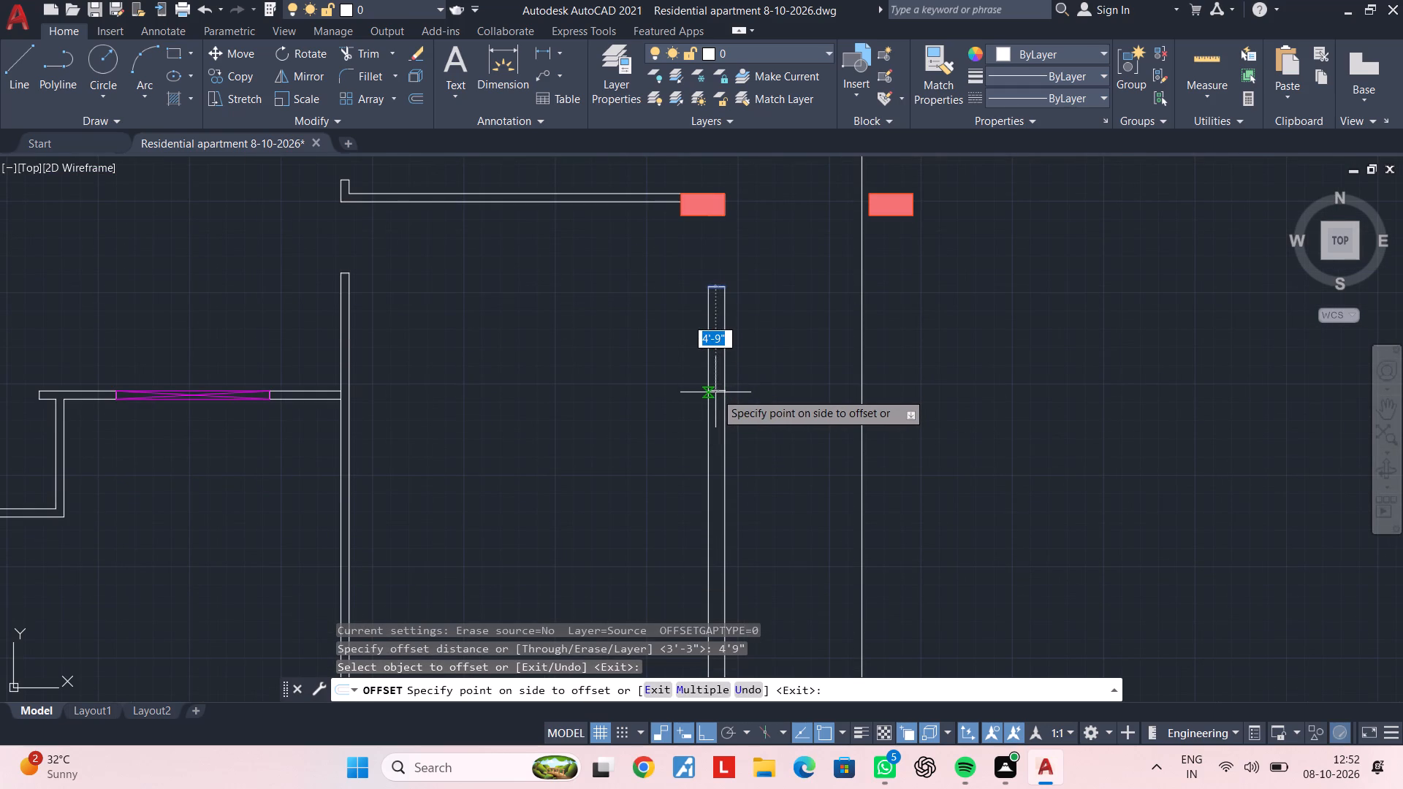
scroll(715, 392, "up", 3)
left_click(715, 392)
scroll(715, 402, "down", 1)
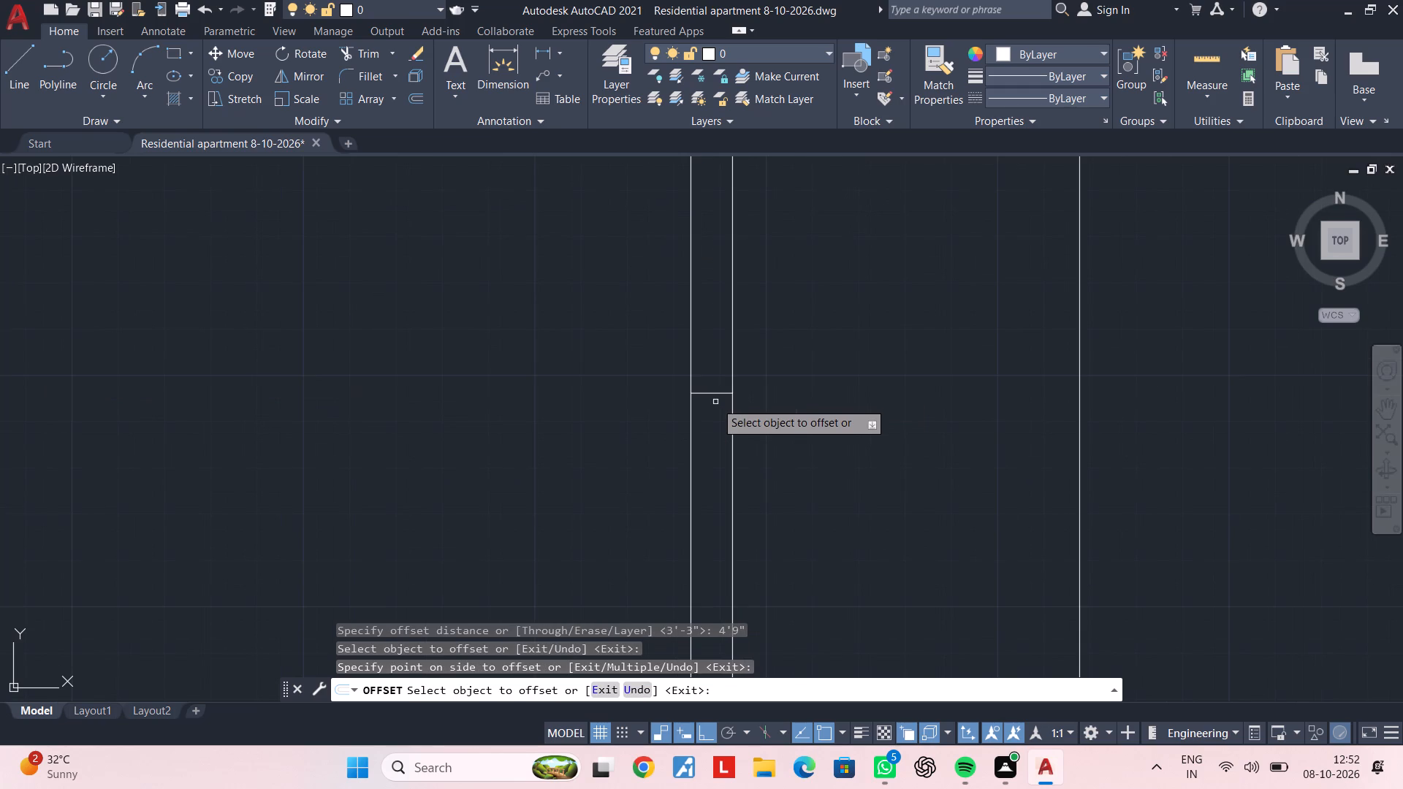
key("space")
Offset the new line across the east wall by 8' southward to mark the other side of the next opening.
key("space")
type("8'")
key("Return")
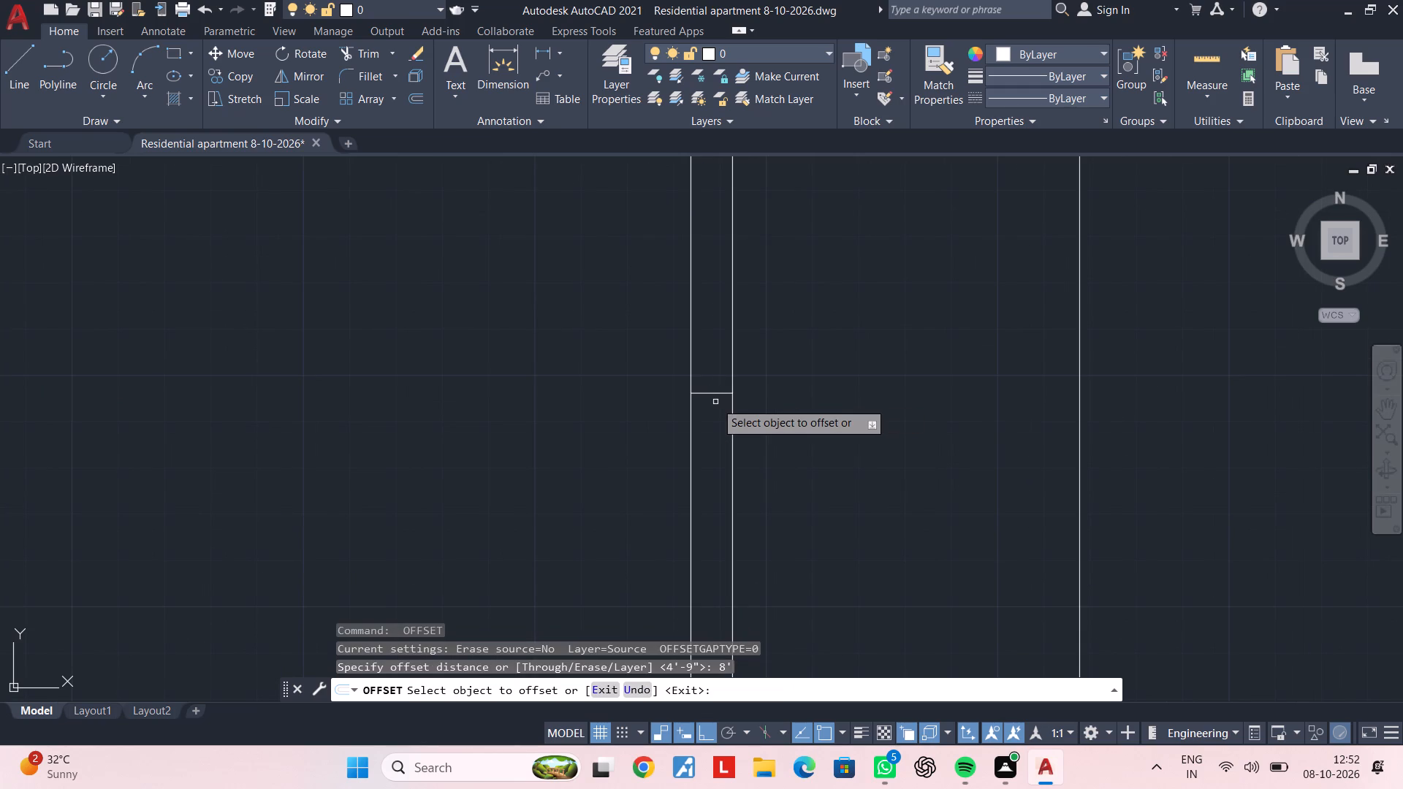
left_click(715, 392)
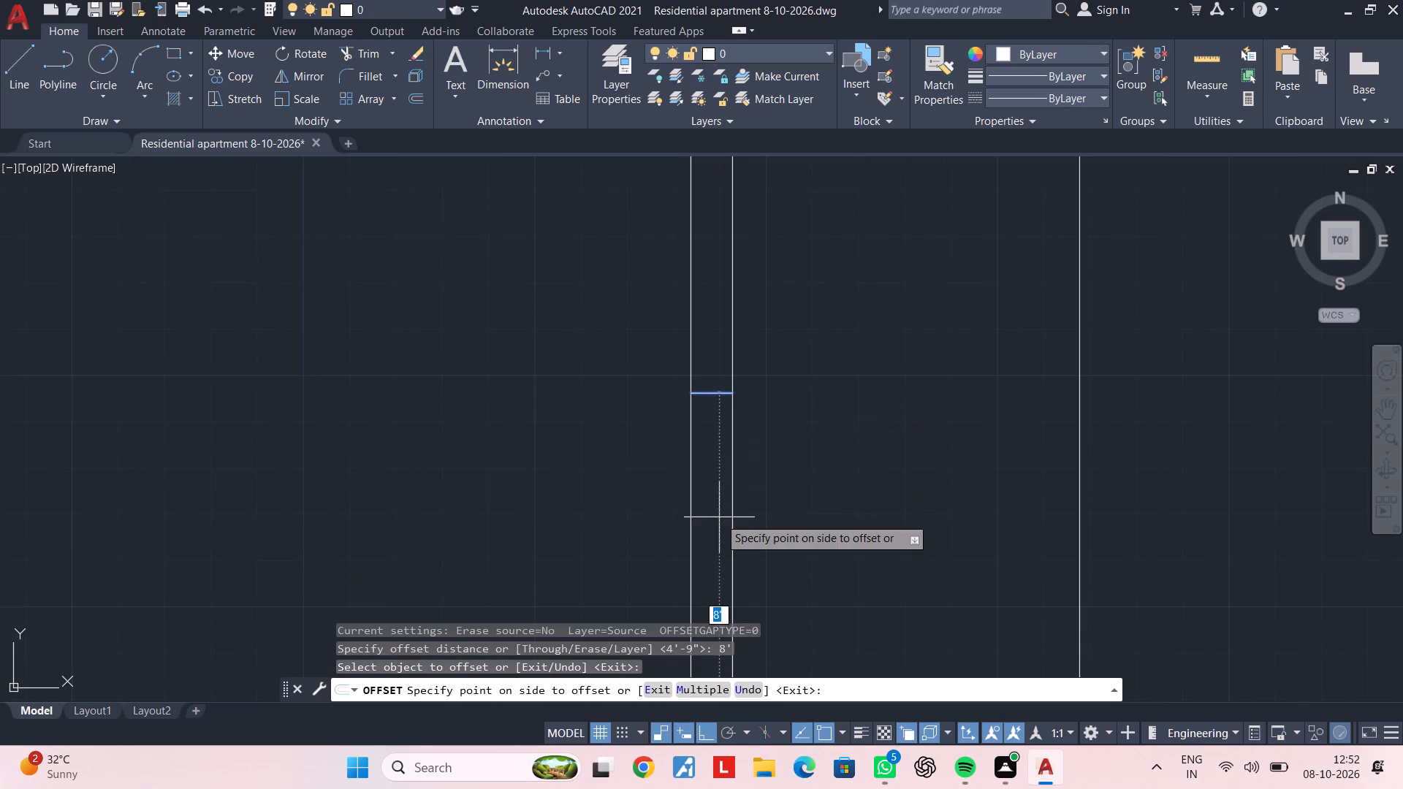
scroll(717, 538, "down", 1)
middle_click_drag(717, 538, 718, 403)
left_click(715, 447)
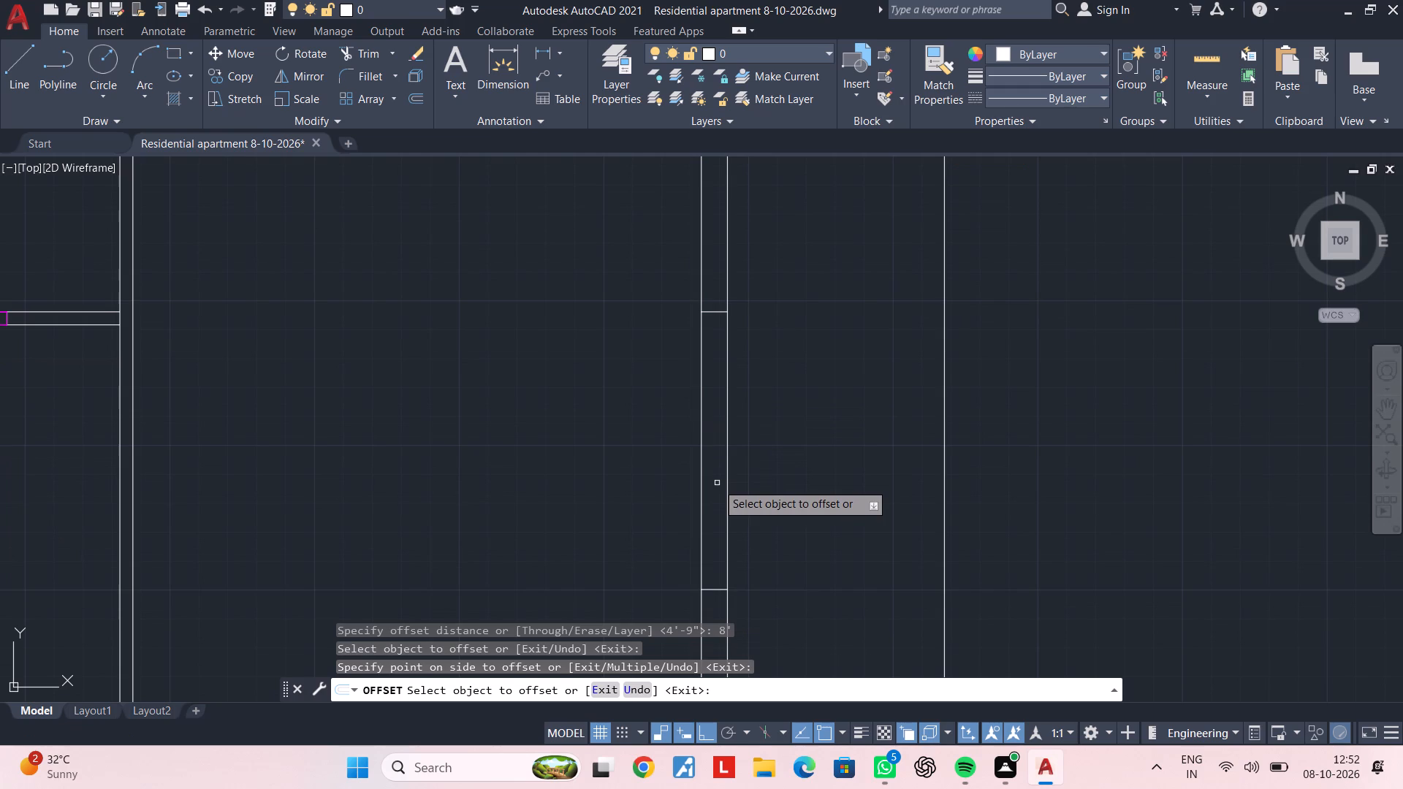
middle_click_drag(717, 483, 718, 171)
middle_click_drag(762, 400, 756, 461)
key("Escape")
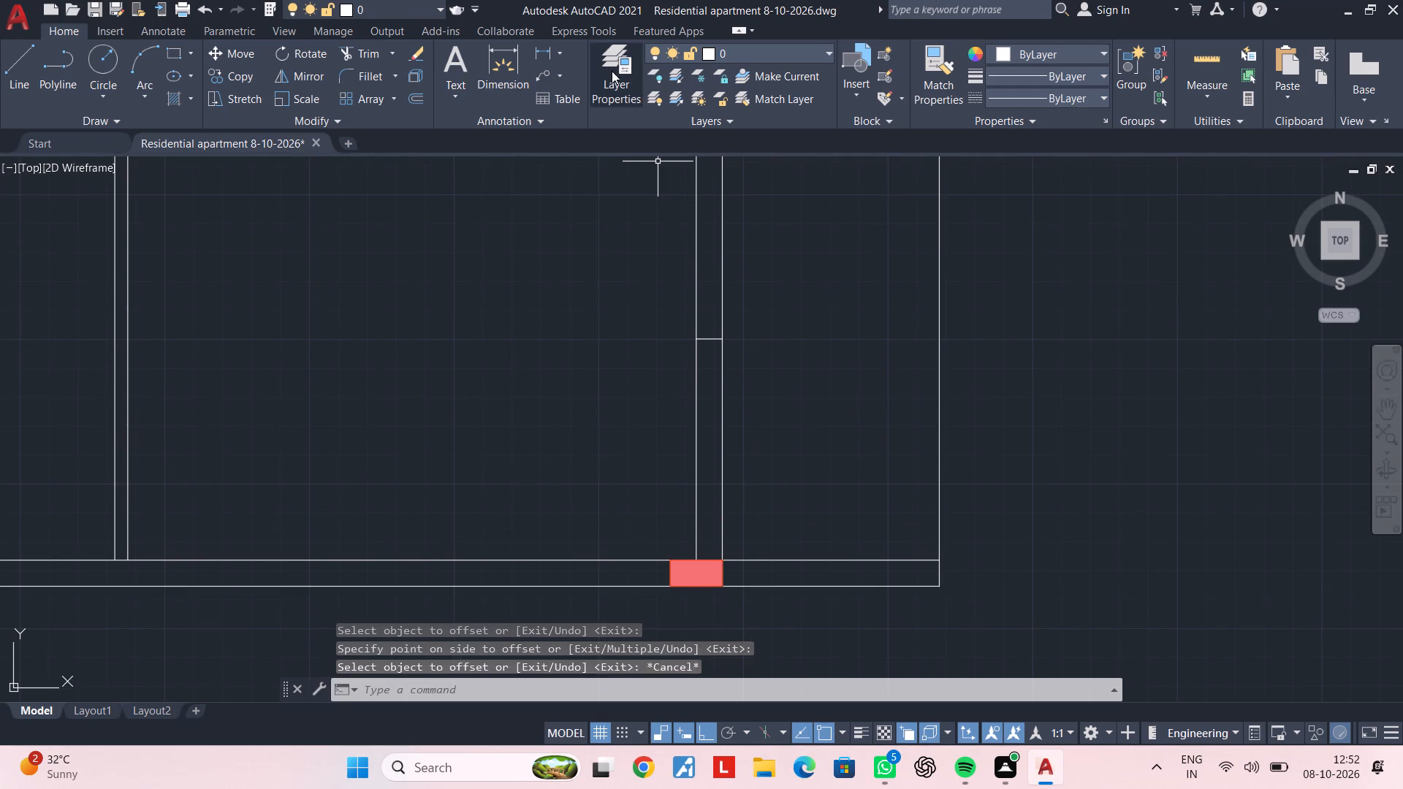
key("Escape")
Measure the east wall's length from the southern opening line down to the south wall with a linear dimension.
left_click(548, 47)
left_click(718, 338)
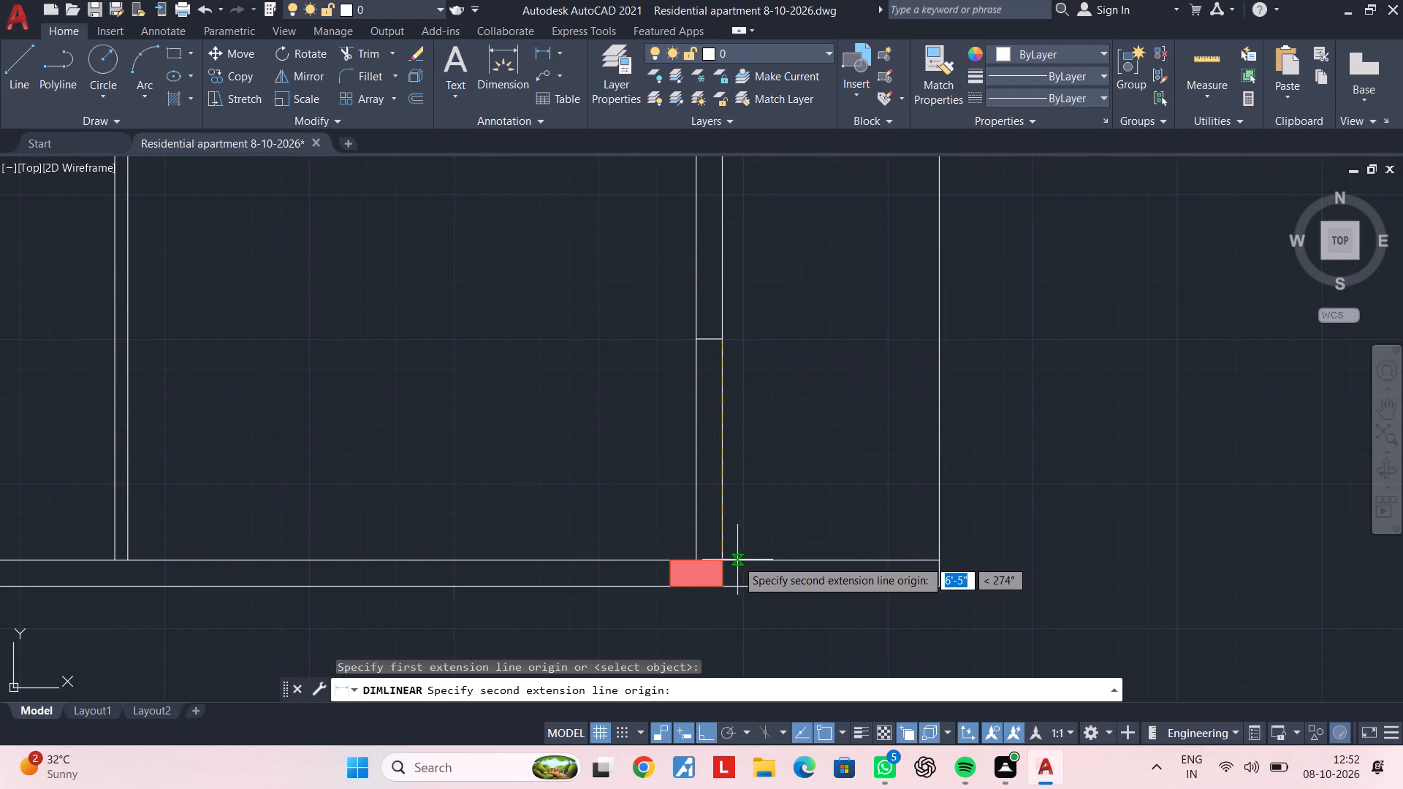
left_click(723, 559)
scroll(731, 475, "up", 1)
key("Escape")
key("Escape")
key("Escape")
scroll(770, 397, "down", 1)
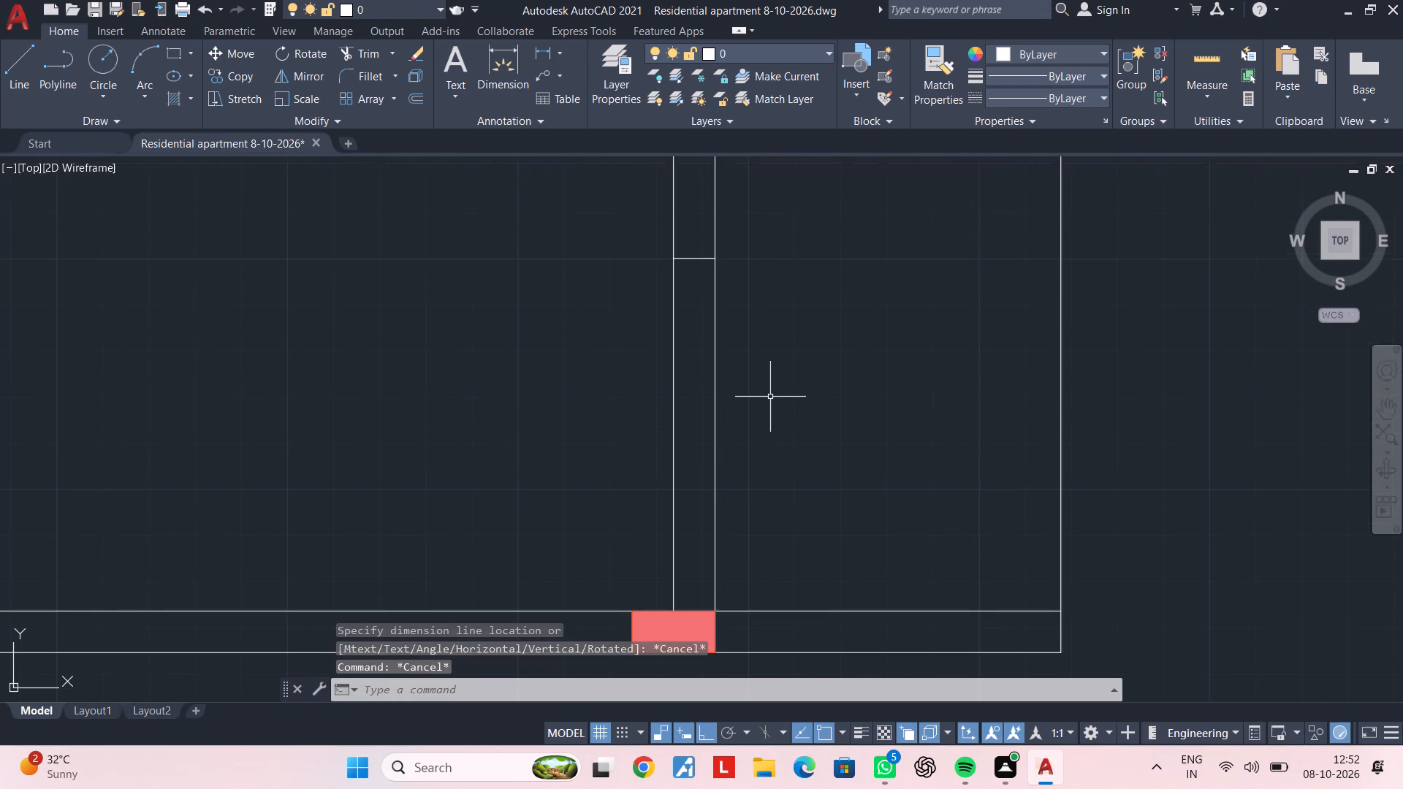
scroll(770, 397, "down", 2)
middle_click_drag(787, 360, 767, 470)
key("Escape")
key("Escape")
key("Escape")
key("Escape")
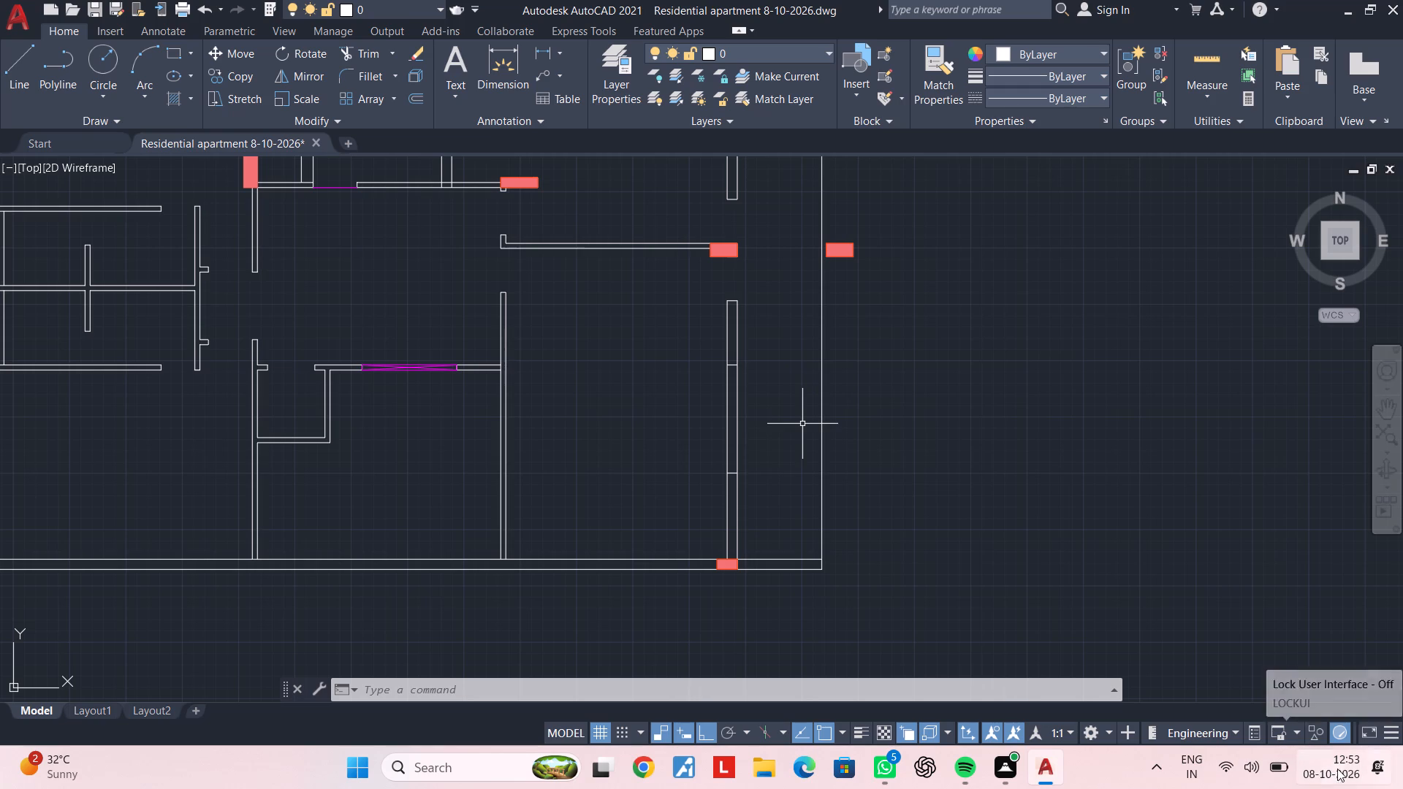
Examine the apartment floor plan alongside the parking plan.
key("Escape")
key("Escape")
middle_click_drag(655, 419, 699, 433)
scroll(667, 424, "down", 1)
middle_click_drag(613, 446, 720, 451)
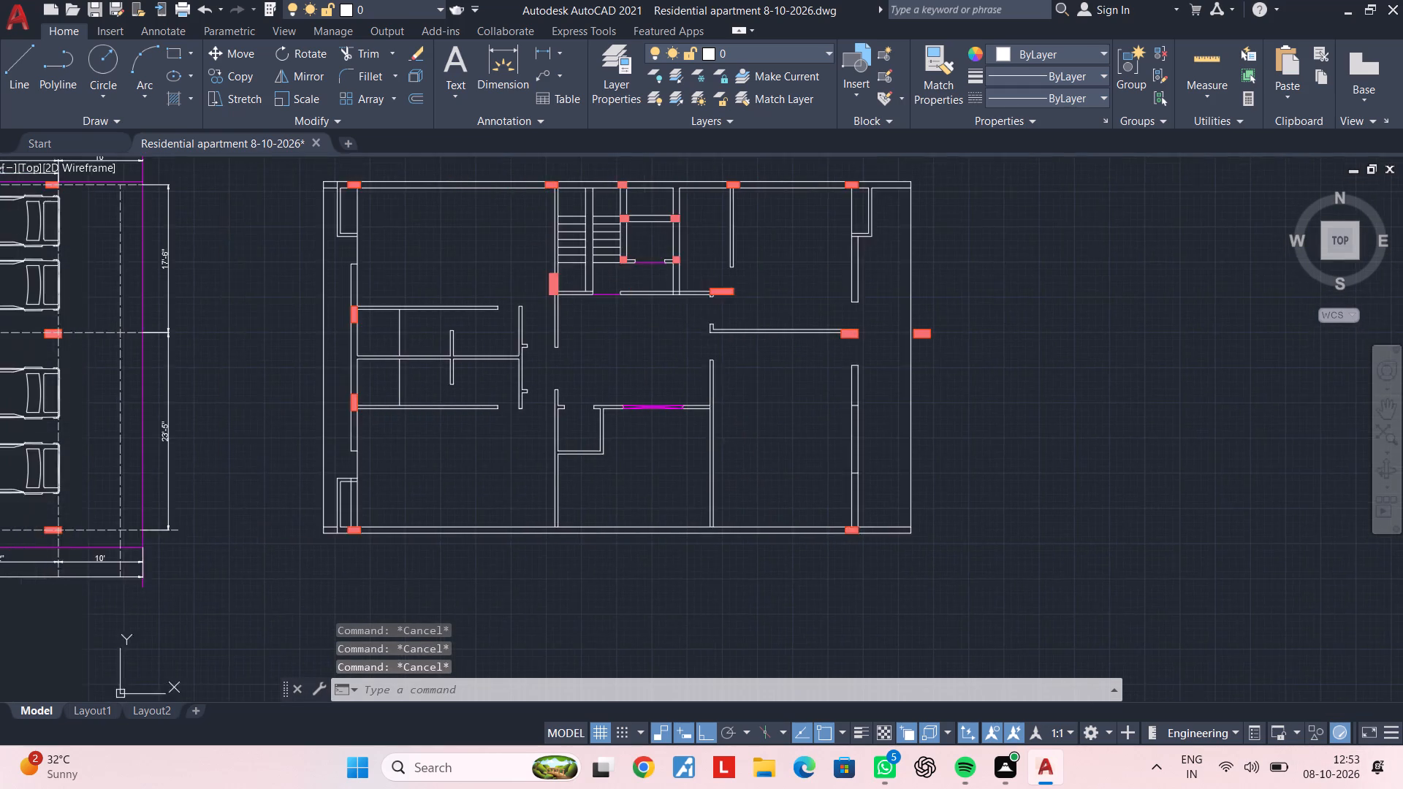
middle_click_drag(686, 453, 818, 447)
key("Escape")
key("Escape")
middle_click_drag(797, 395, 792, 465)
middle_click_drag(620, 468, 931, 424)
middle_click_drag(756, 424, 1061, 415)
scroll(925, 438, "down", 1)
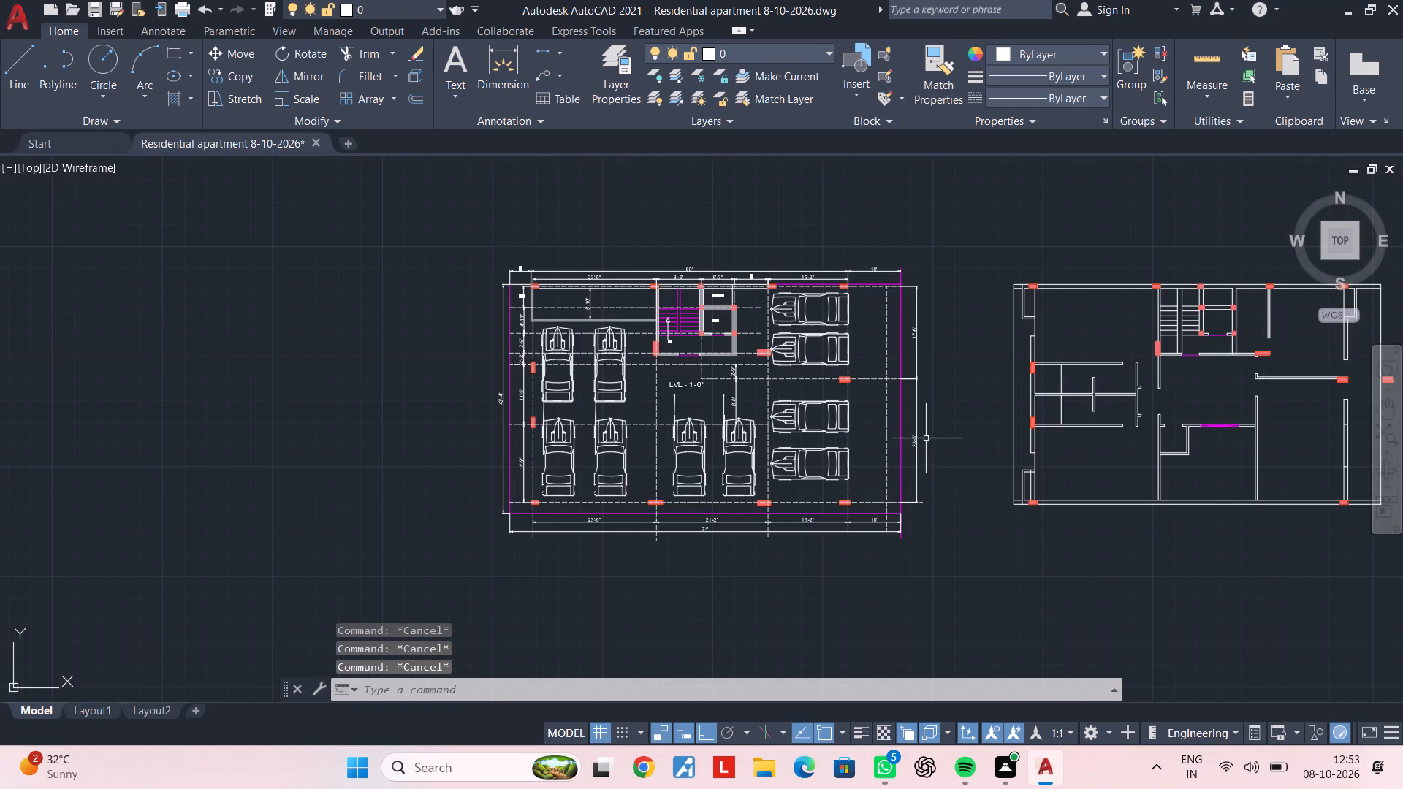
middle_click_drag(1080, 446, 550, 443)
Save the drawing.
key("ctrl+s")
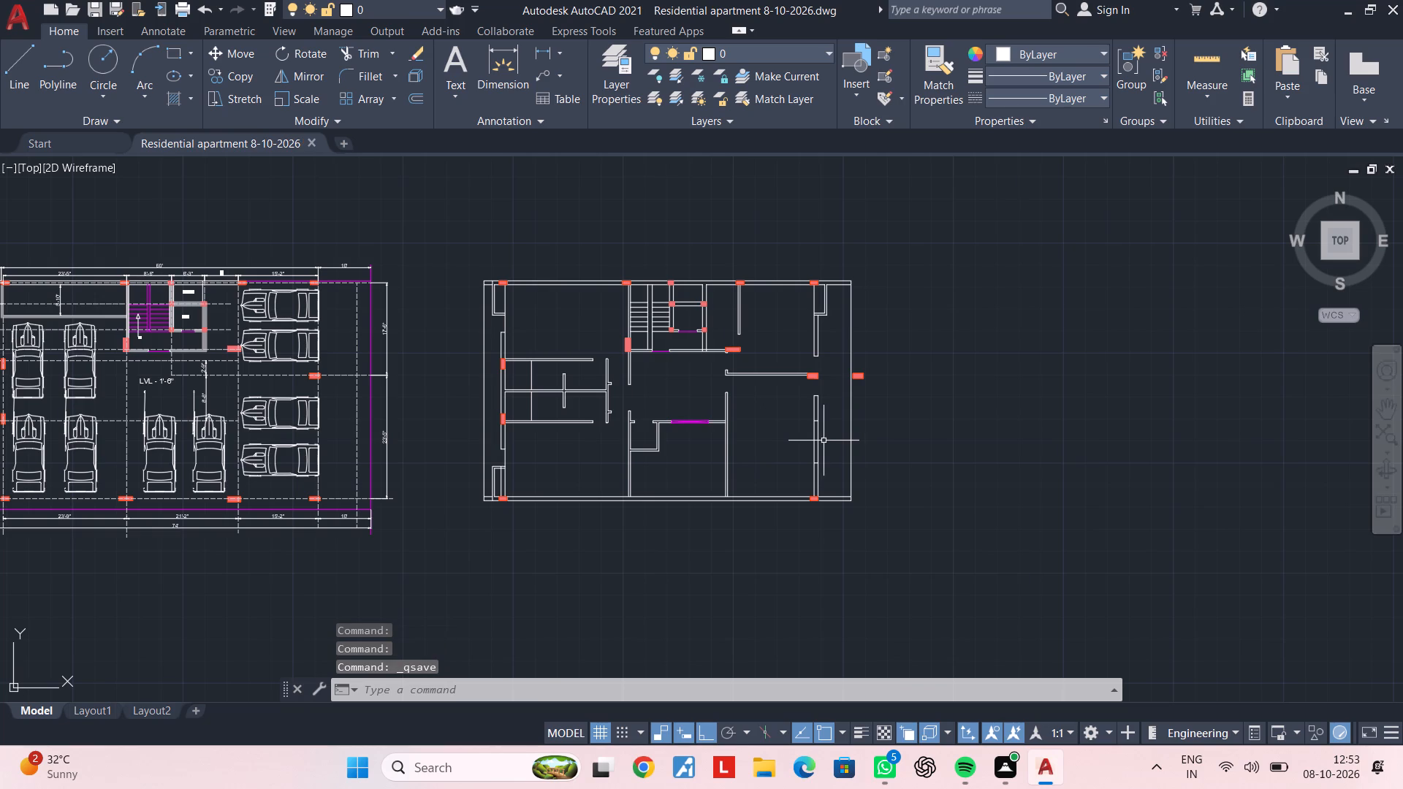
key("ctrl+s")
key("Escape")
key("Escape")
key("Escape")
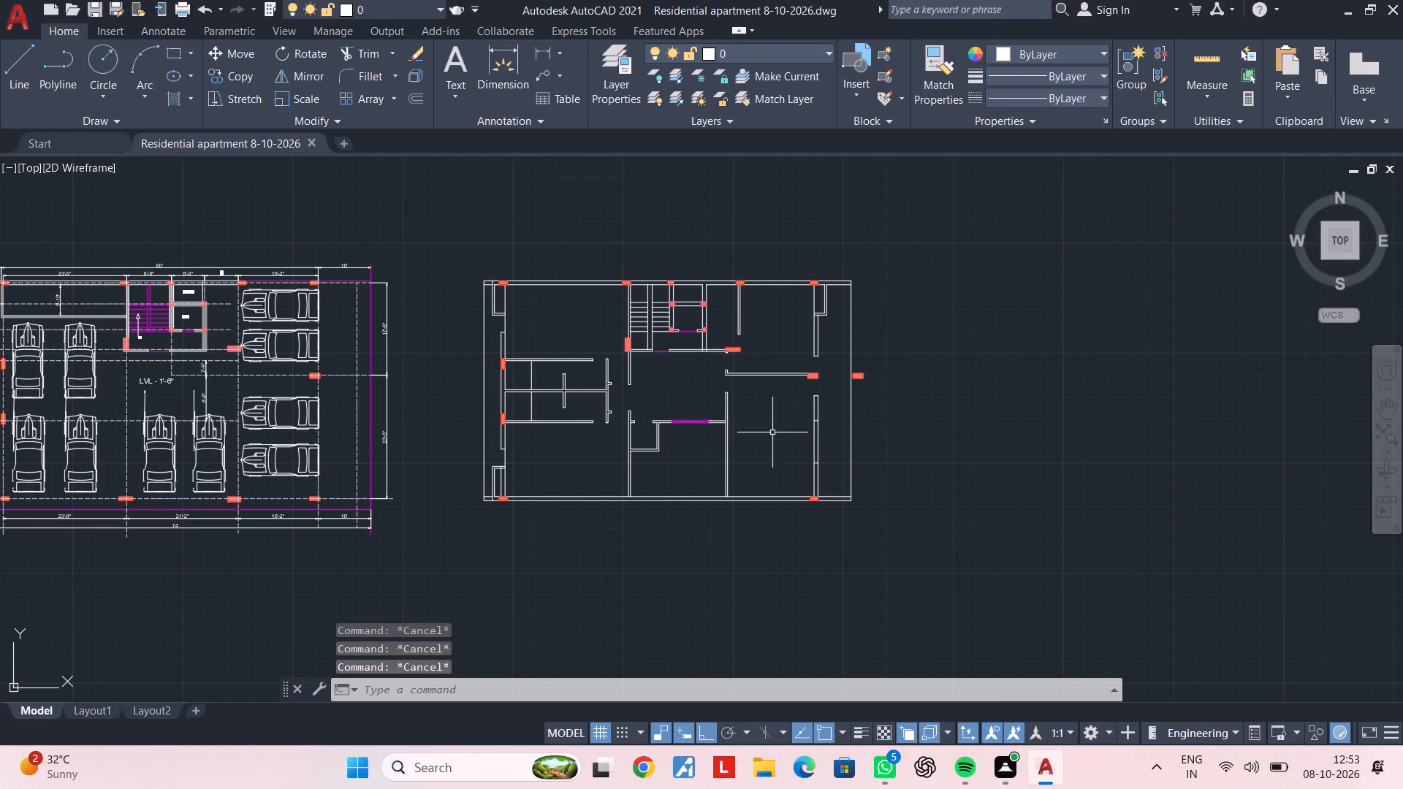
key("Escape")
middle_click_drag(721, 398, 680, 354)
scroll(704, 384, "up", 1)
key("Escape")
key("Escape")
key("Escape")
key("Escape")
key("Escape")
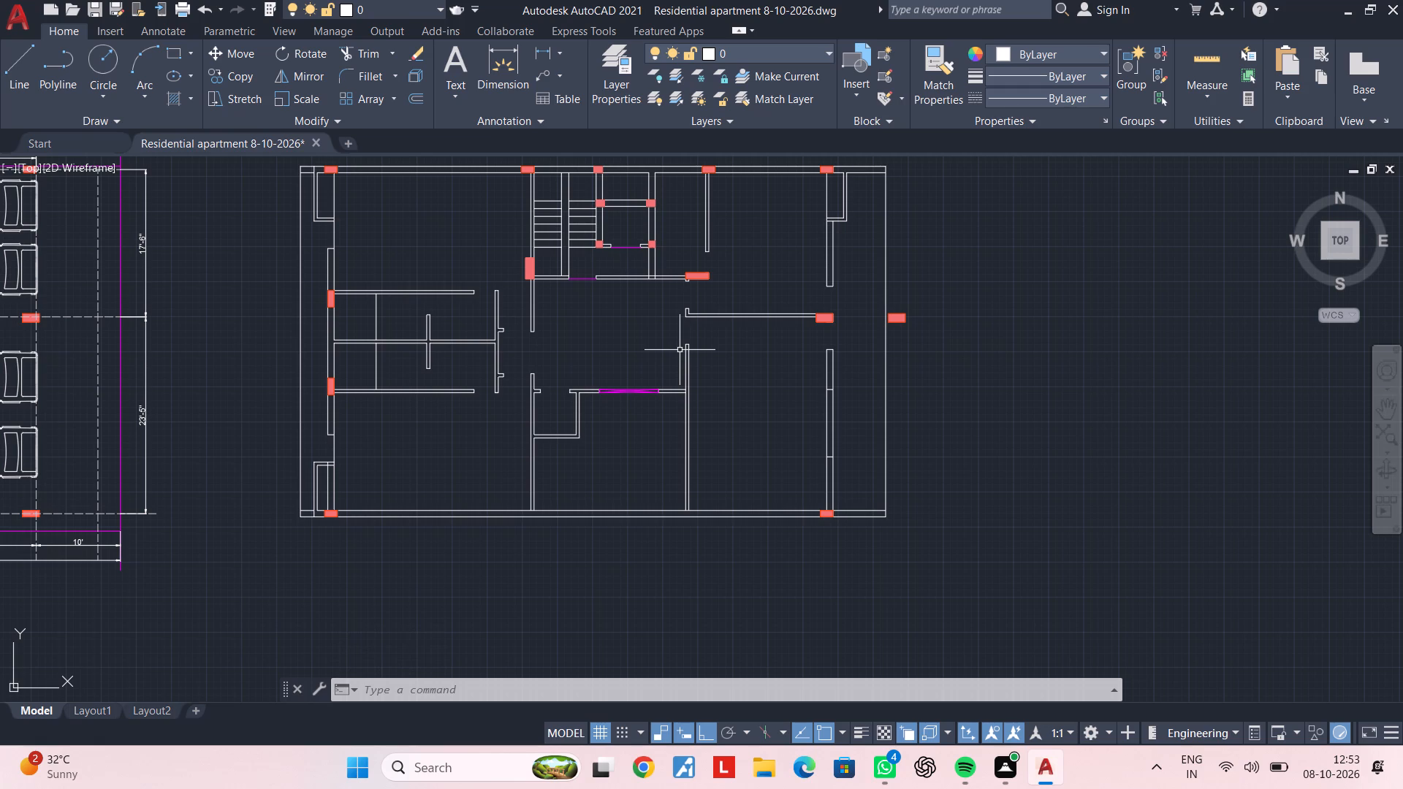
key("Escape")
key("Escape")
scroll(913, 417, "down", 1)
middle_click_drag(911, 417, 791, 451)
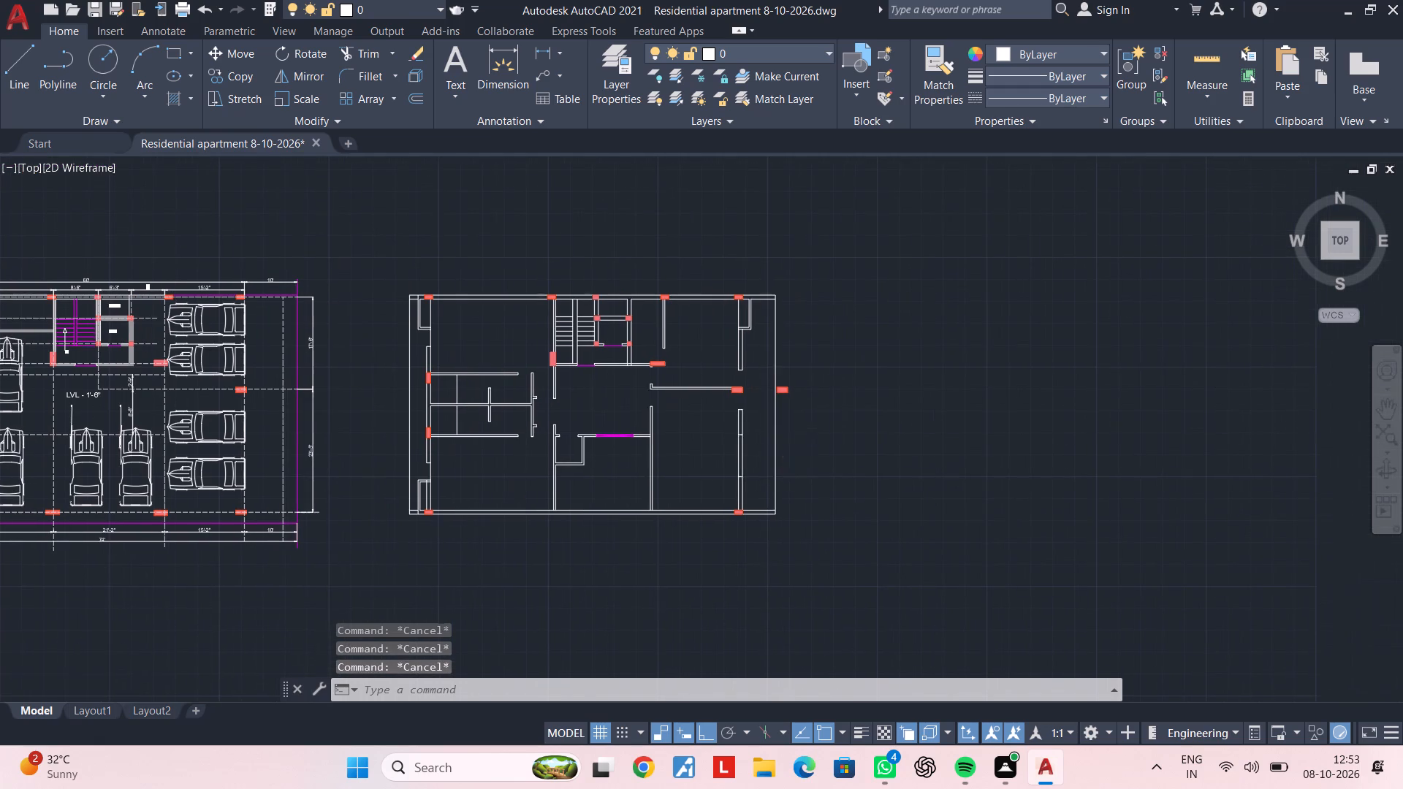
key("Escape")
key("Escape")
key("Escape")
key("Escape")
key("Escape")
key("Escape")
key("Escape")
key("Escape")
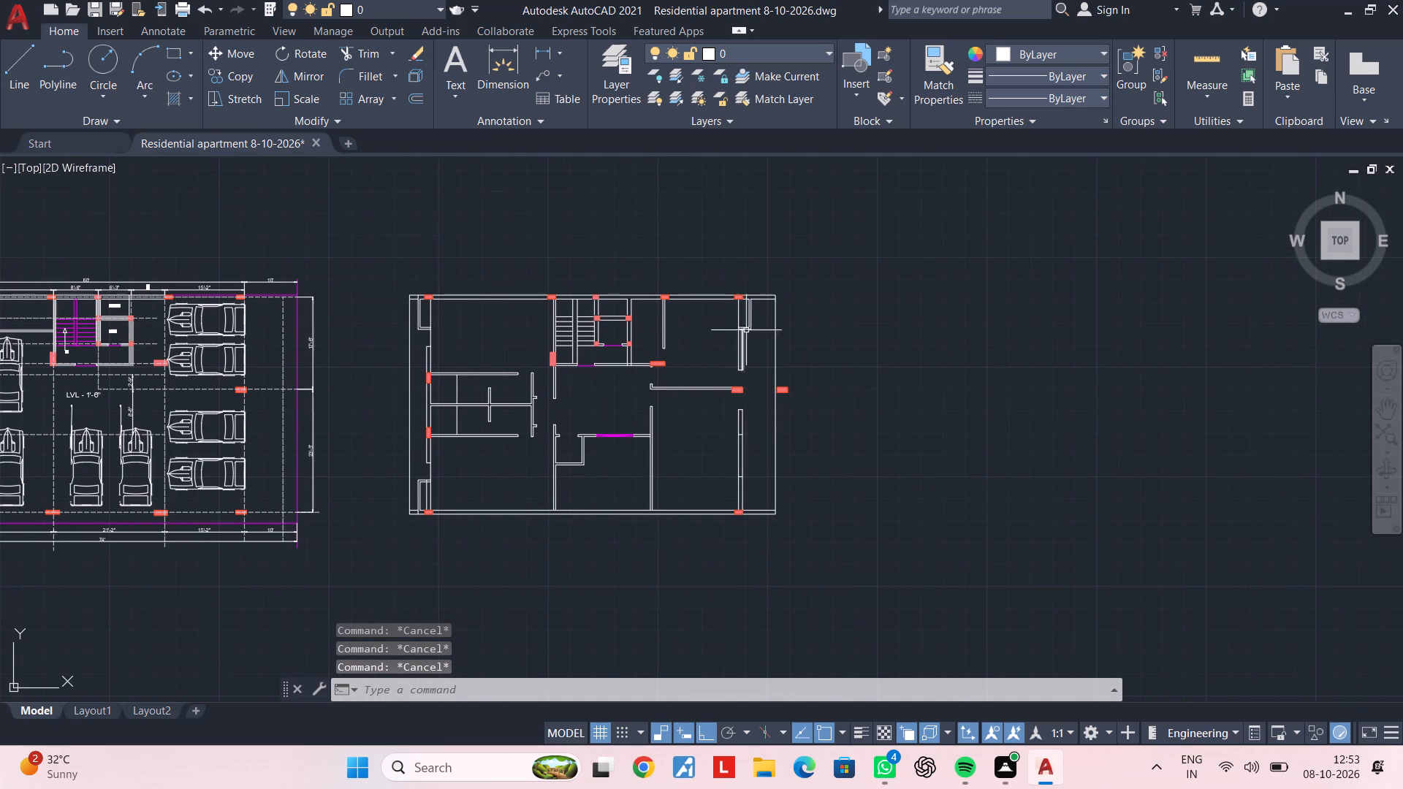
Draw a horizontal line about 2' long across the northeast recess, just south of the north wall and its column.
scroll(747, 328, "up", 5)
middle_click_drag(743, 275, 697, 576)
middle_click_drag(677, 513, 716, 427)
key("Escape")
key("Escape")
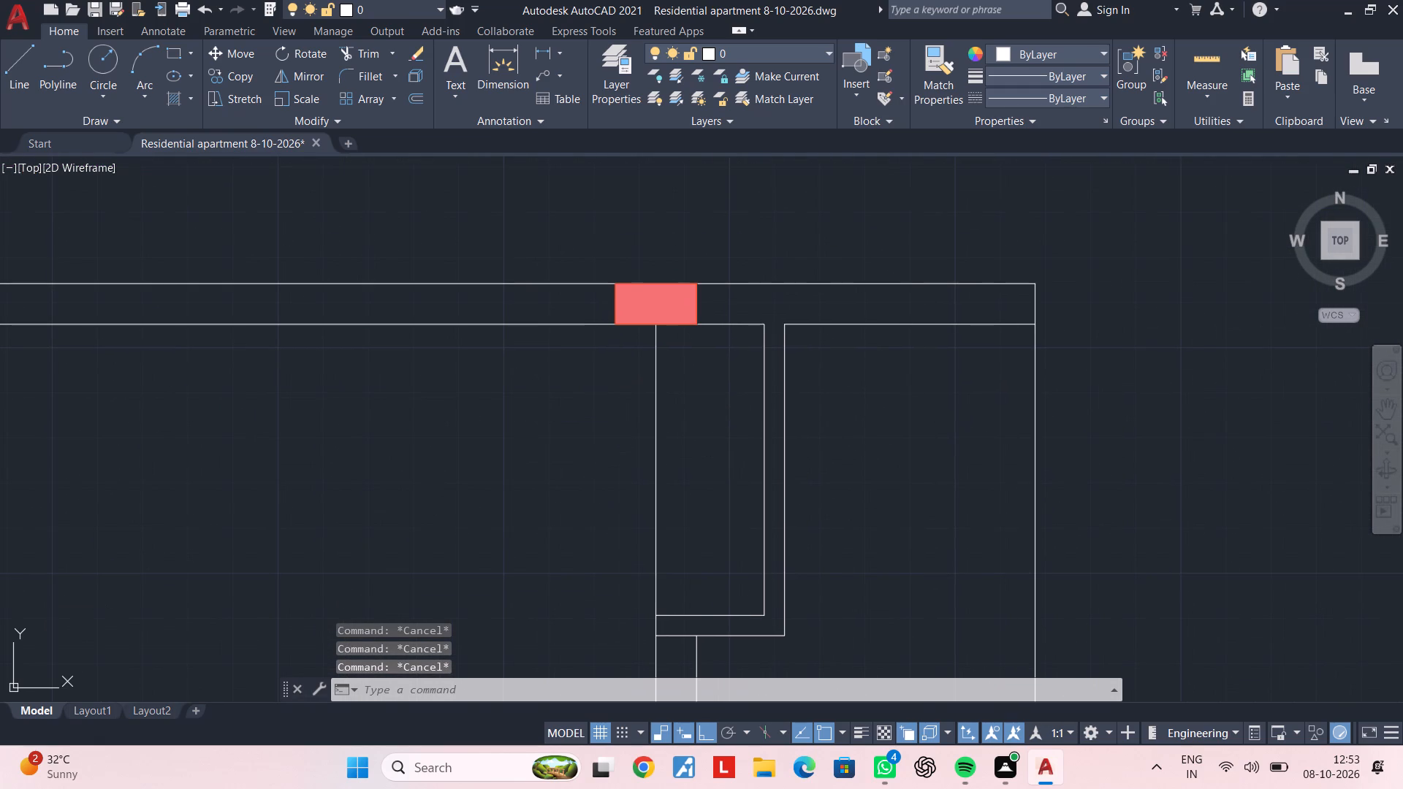
key("Escape")
key("Escape")
key("Escape")
key("Escape")
key("Escape")
type("l")
key("space")
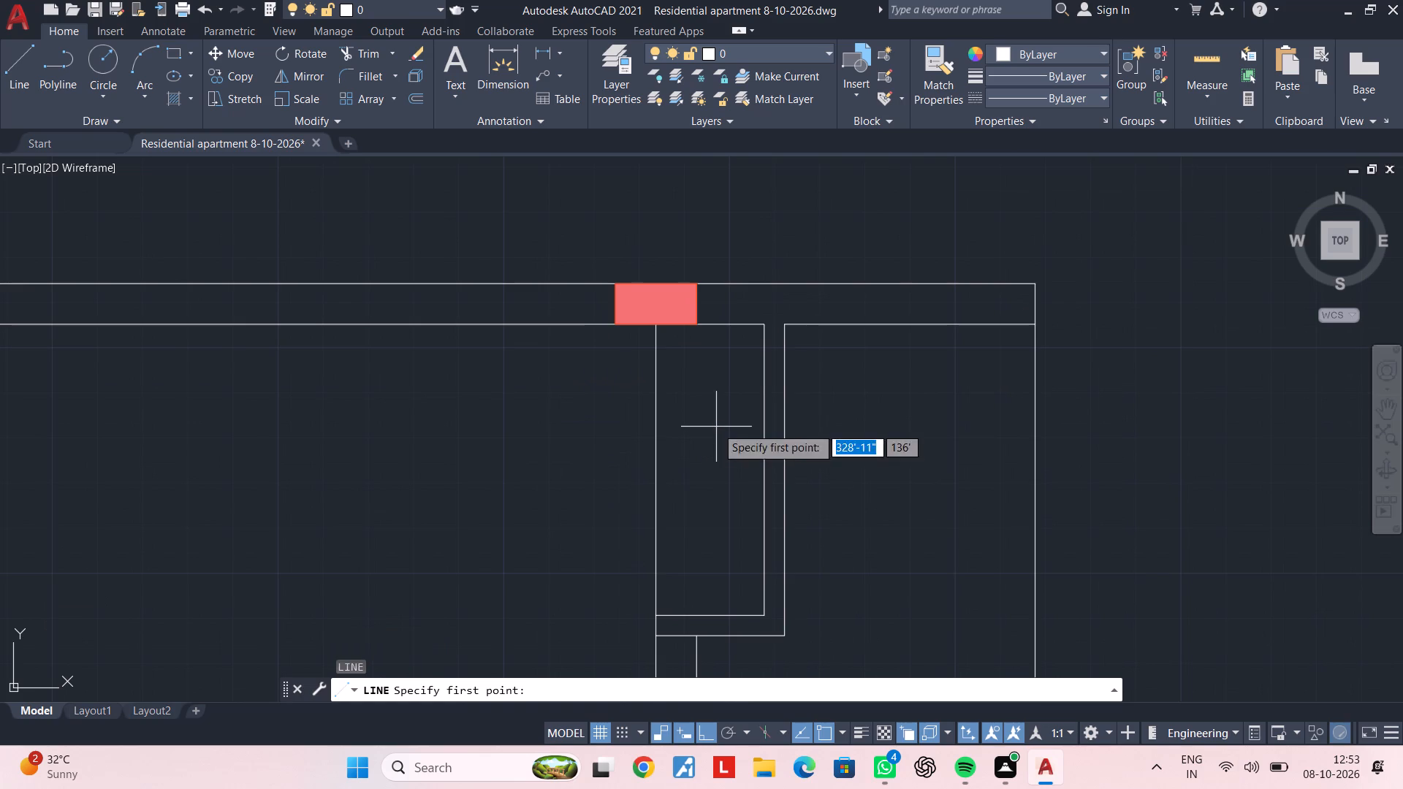
scroll(643, 340, "up", 3)
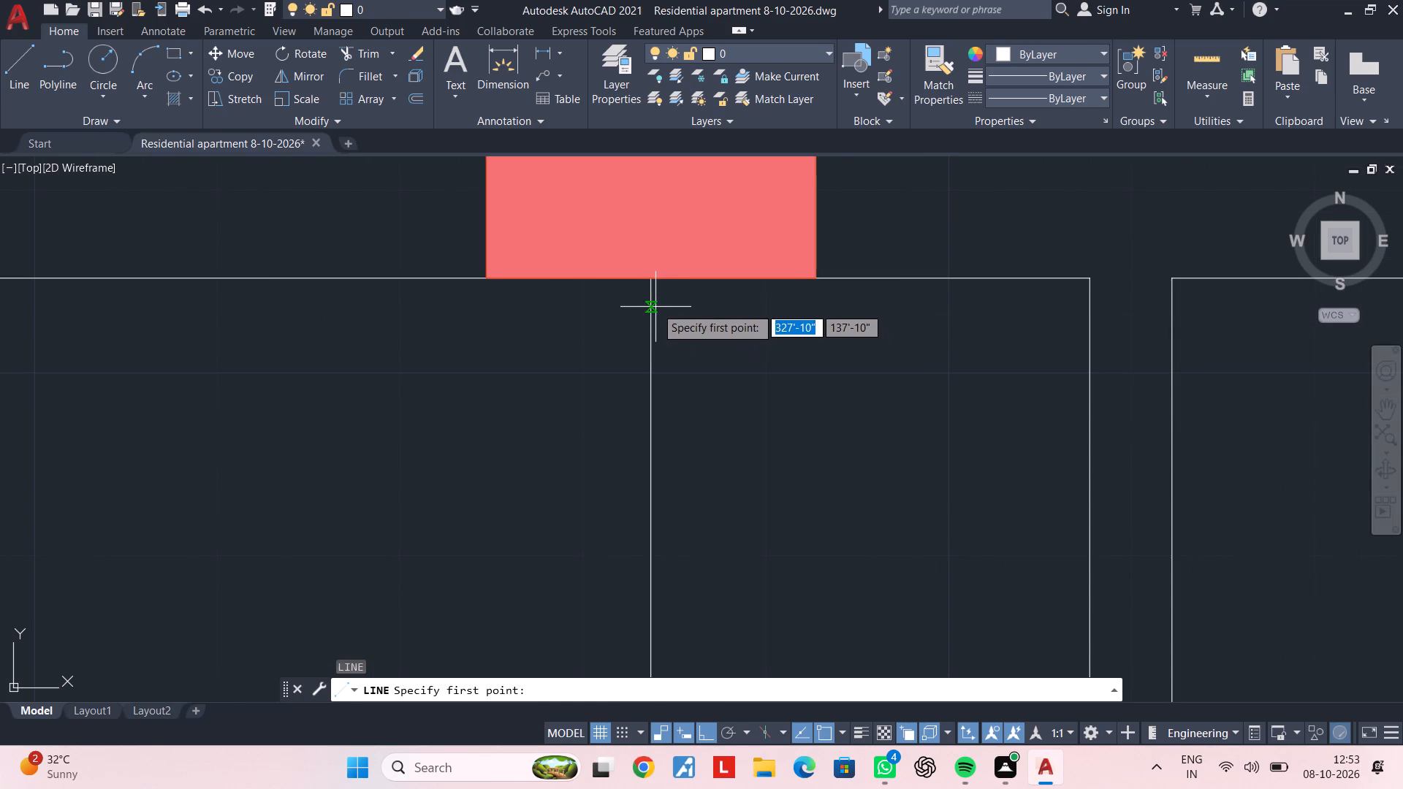
left_click(652, 303)
left_click(1087, 303)
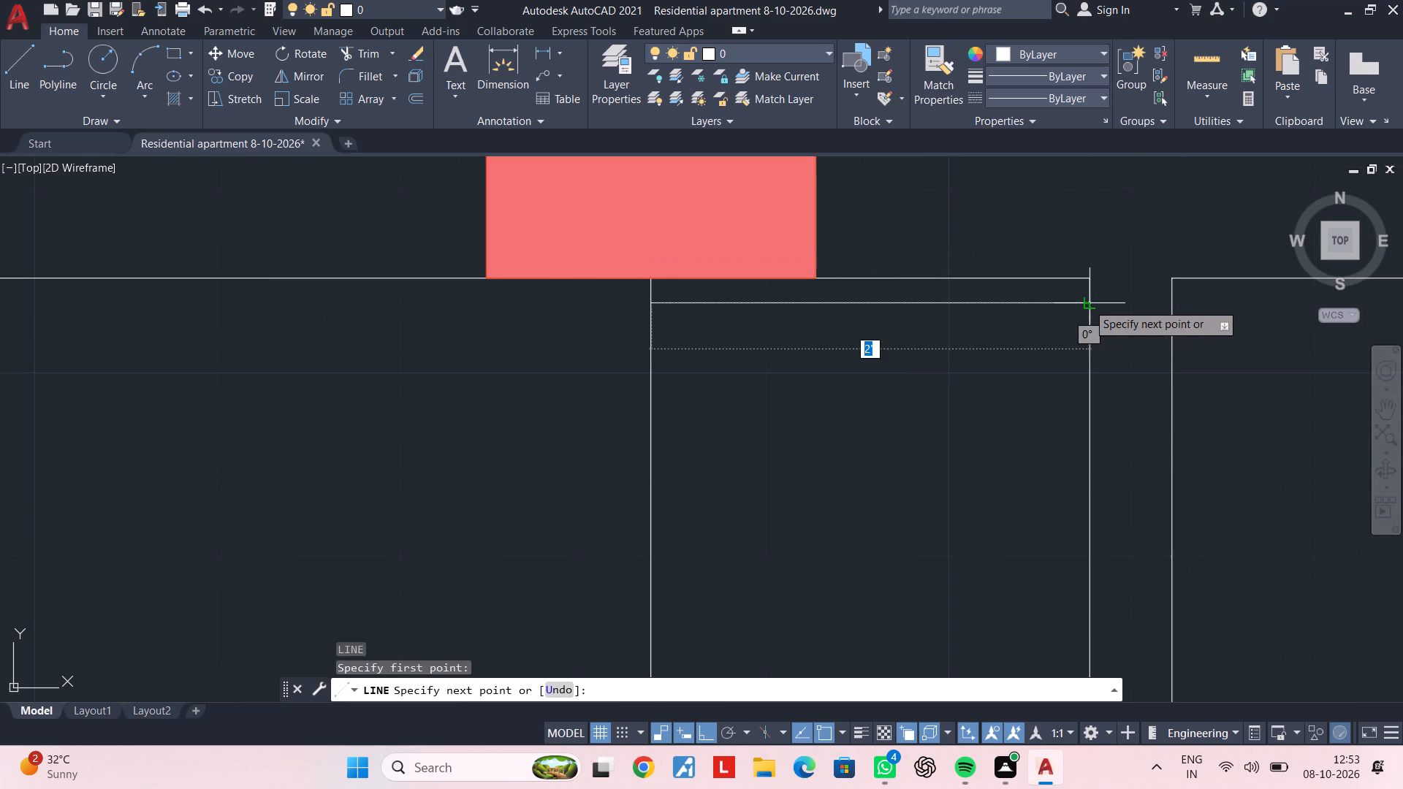
key("Escape")
key("Escape")
key("Escape")
key("Escape")
key("Escape")
Offset the recess line southward repeatedly at 1" spacing, adding seven parallel lines.
type("of 1\"")
key("Return")
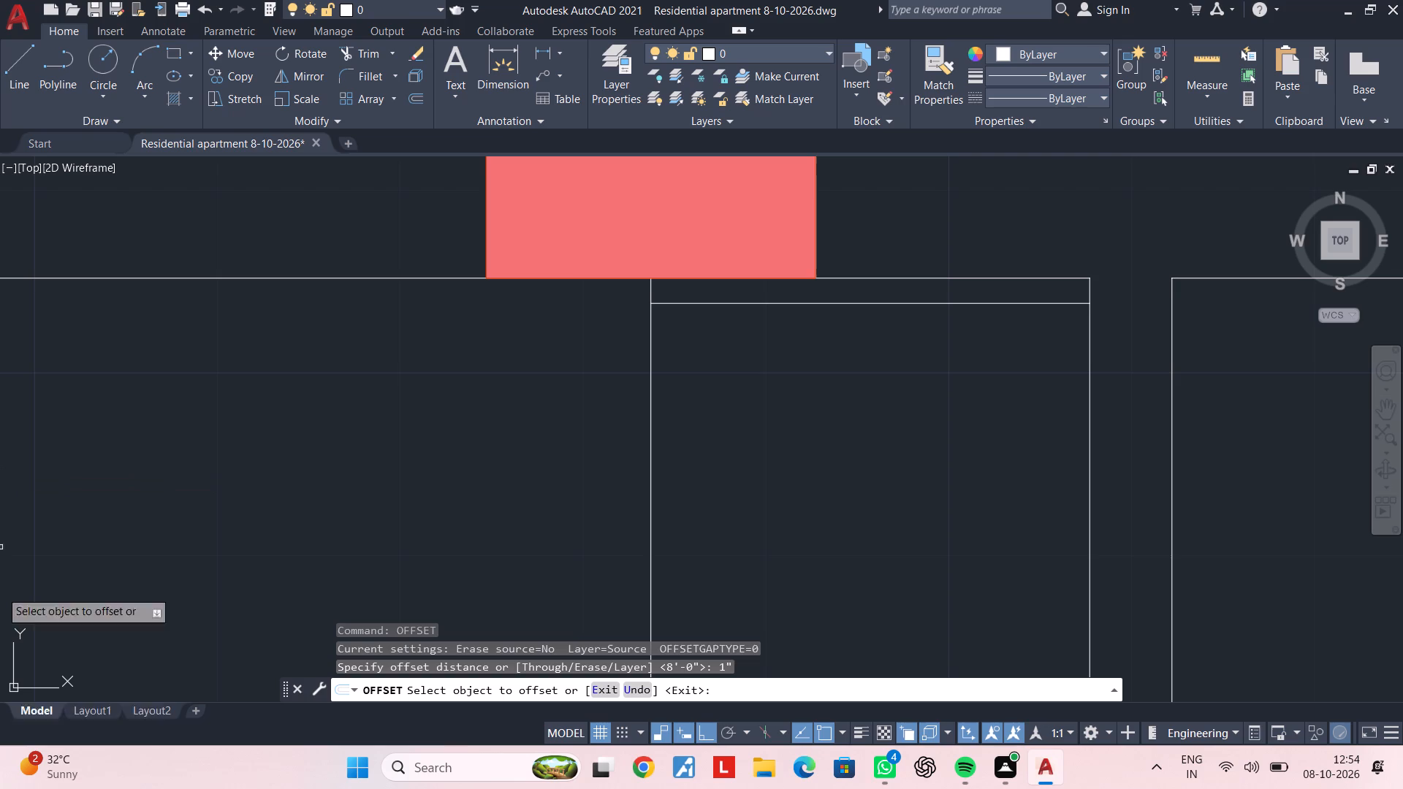
left_click(854, 302)
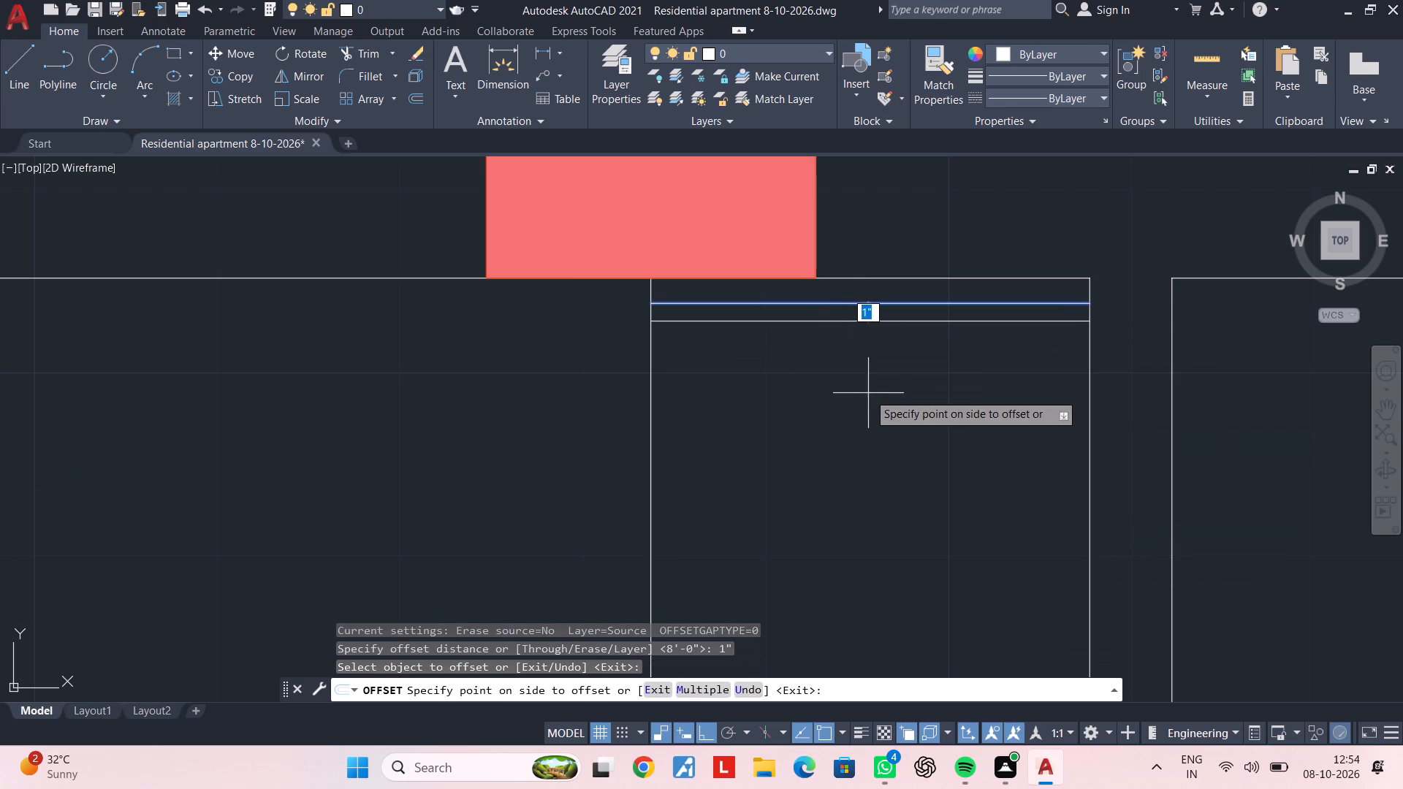
left_click(869, 393)
left_click(894, 319)
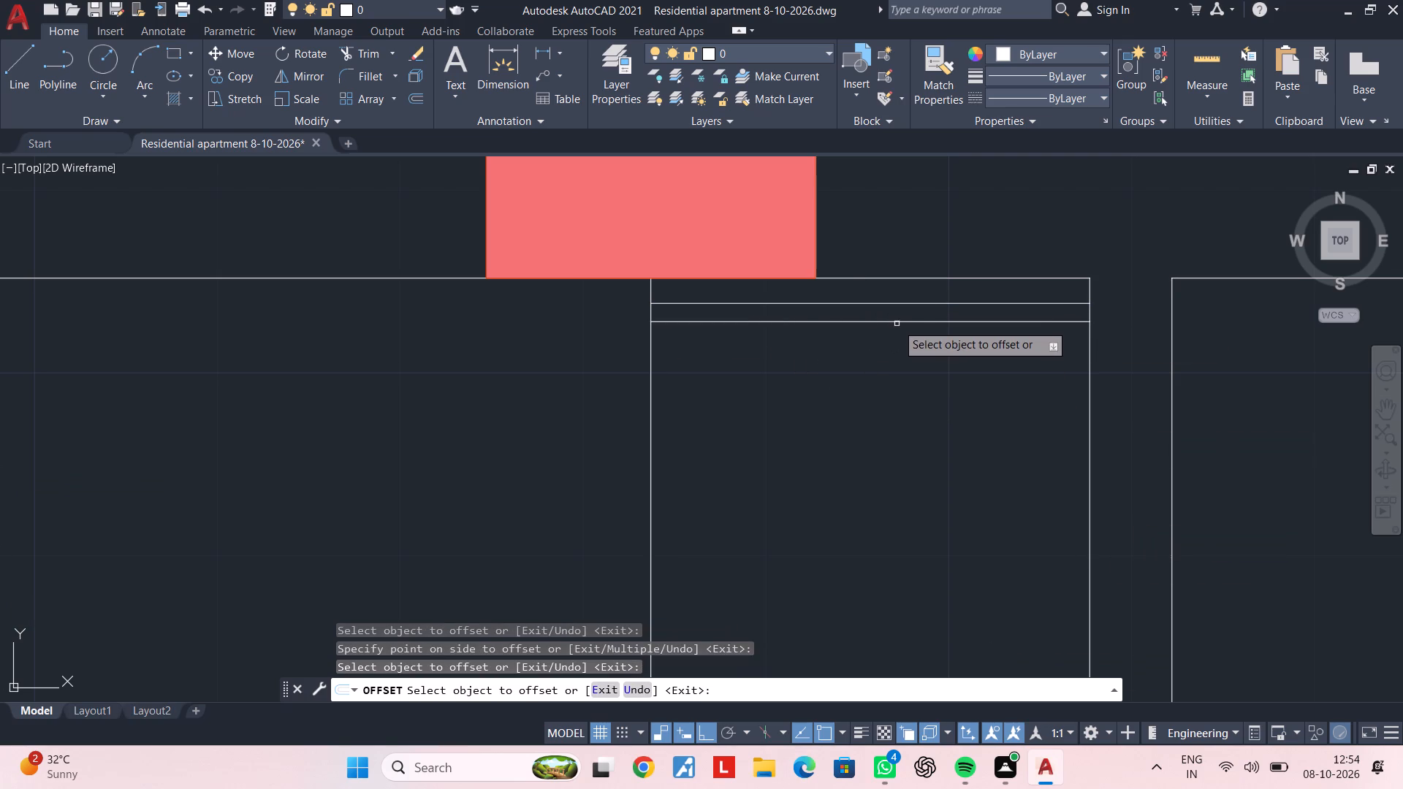
left_click(897, 324)
left_click(897, 356)
left_click(897, 338)
left_click(900, 369)
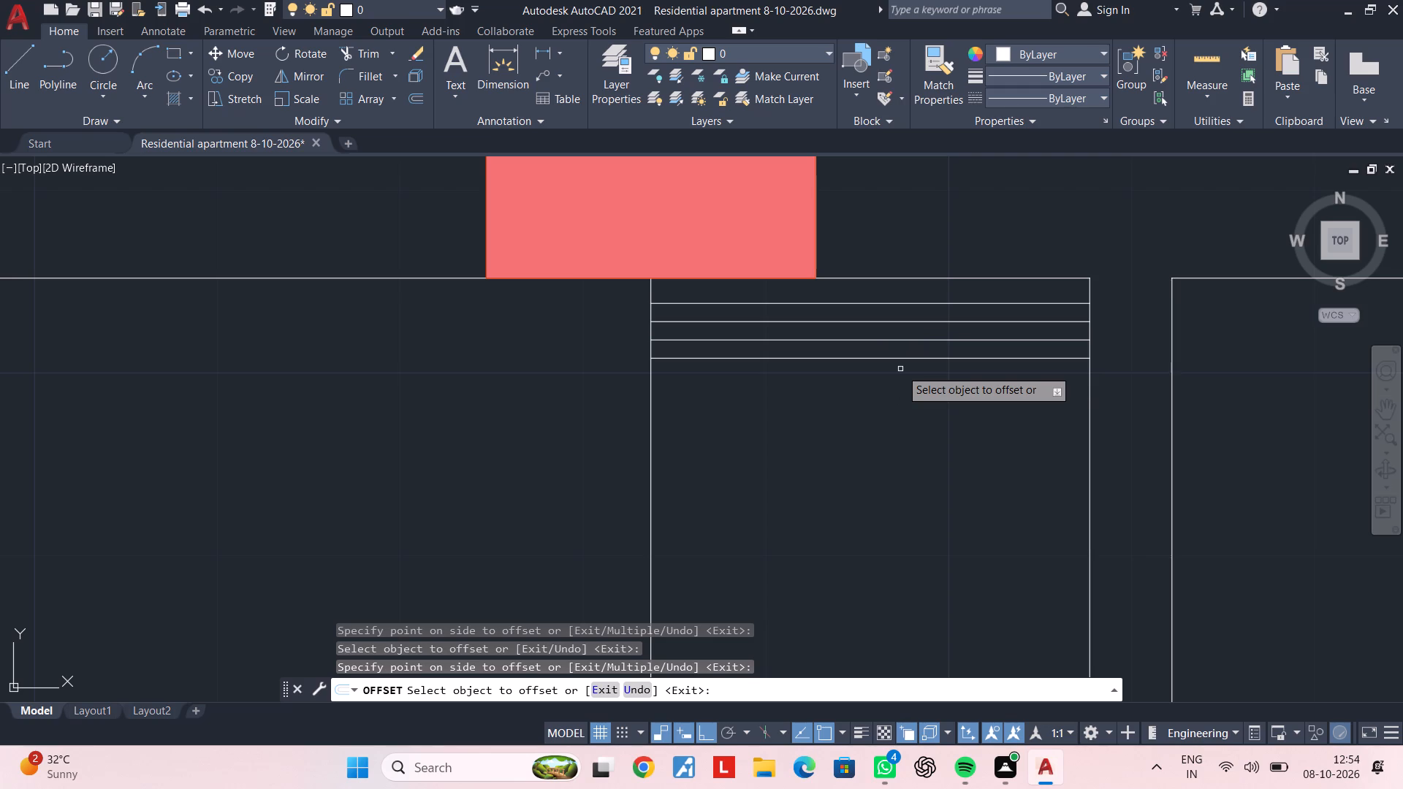
left_click(916, 355)
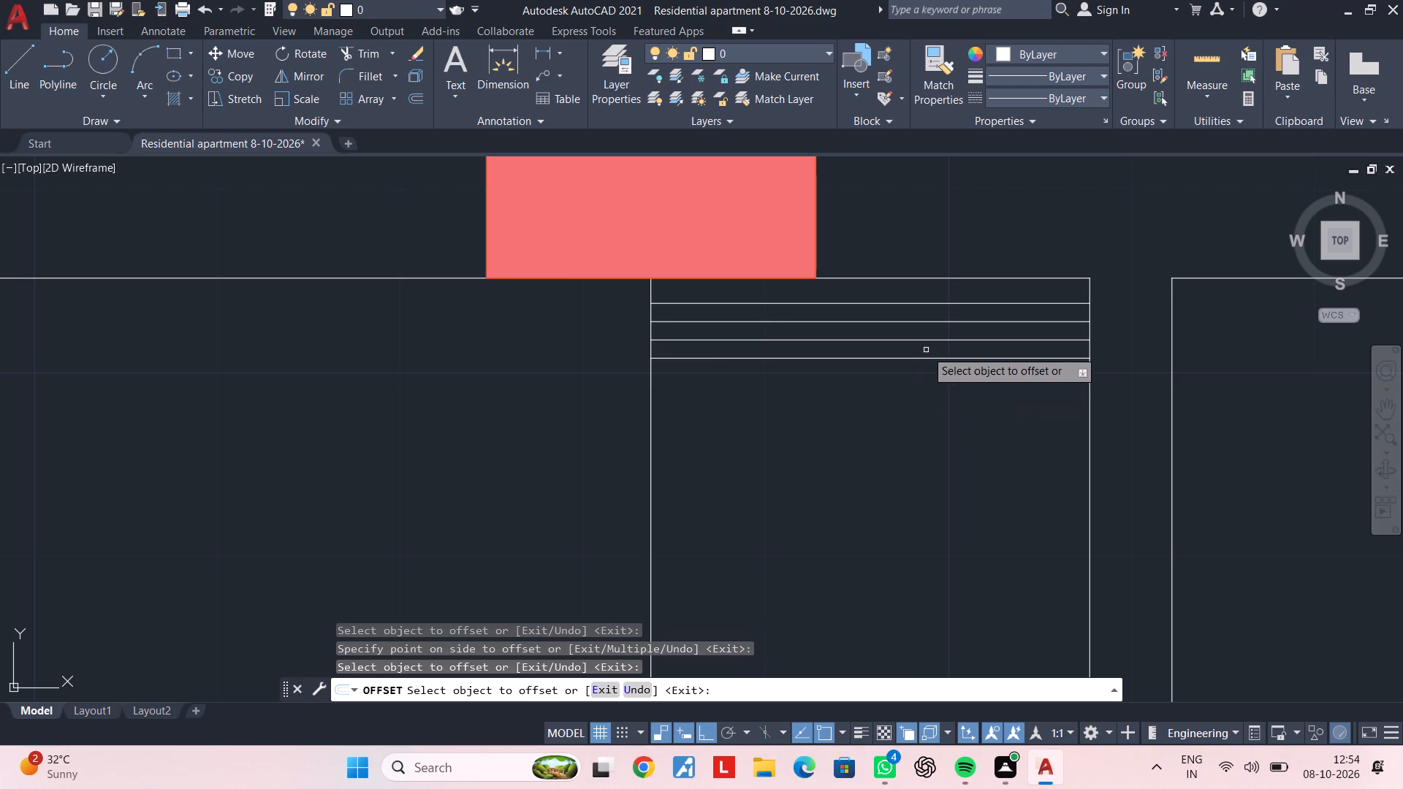
left_click(926, 359)
left_click(924, 390)
left_click(928, 375)
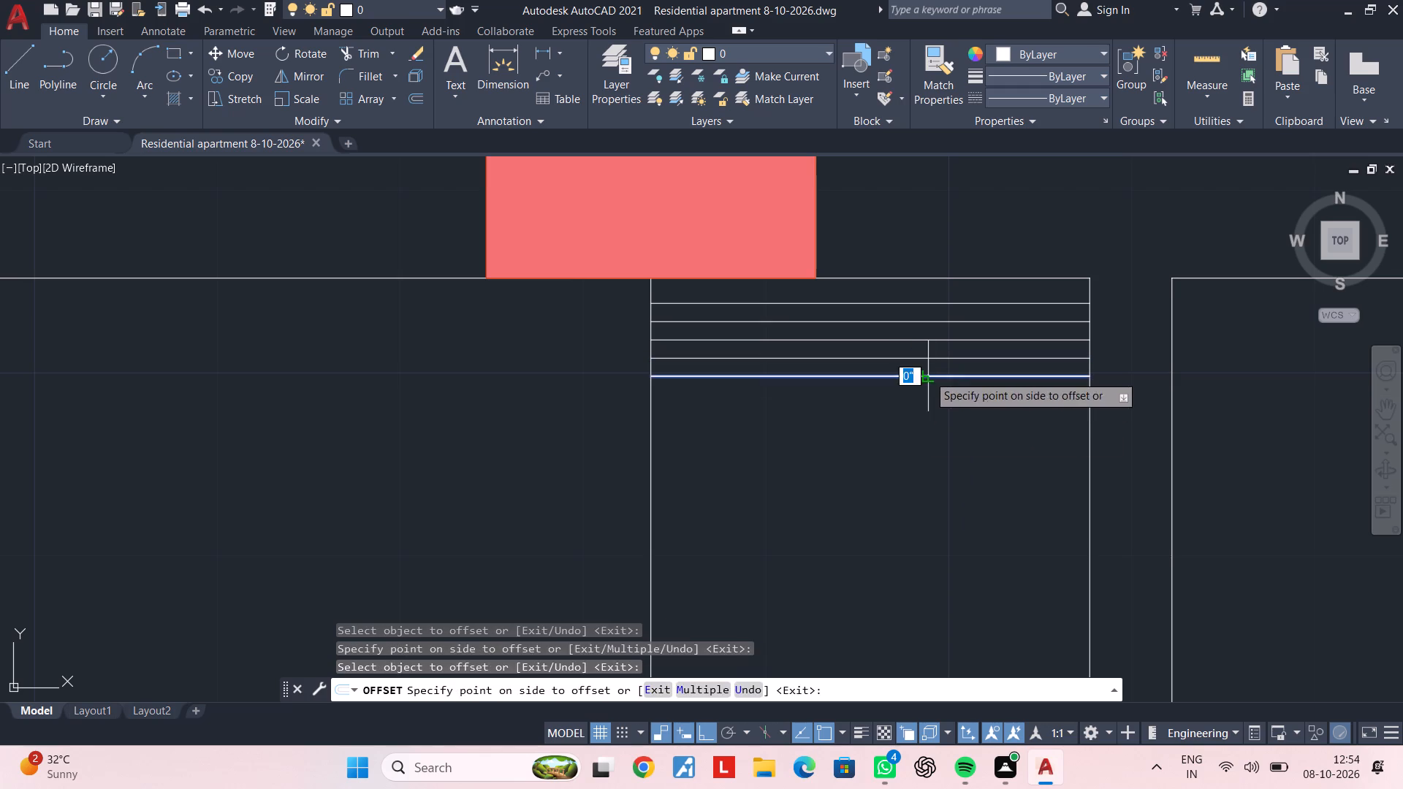
left_click(916, 437)
scroll(921, 430, "down", 3)
middle_click_drag(921, 430, 851, 329)
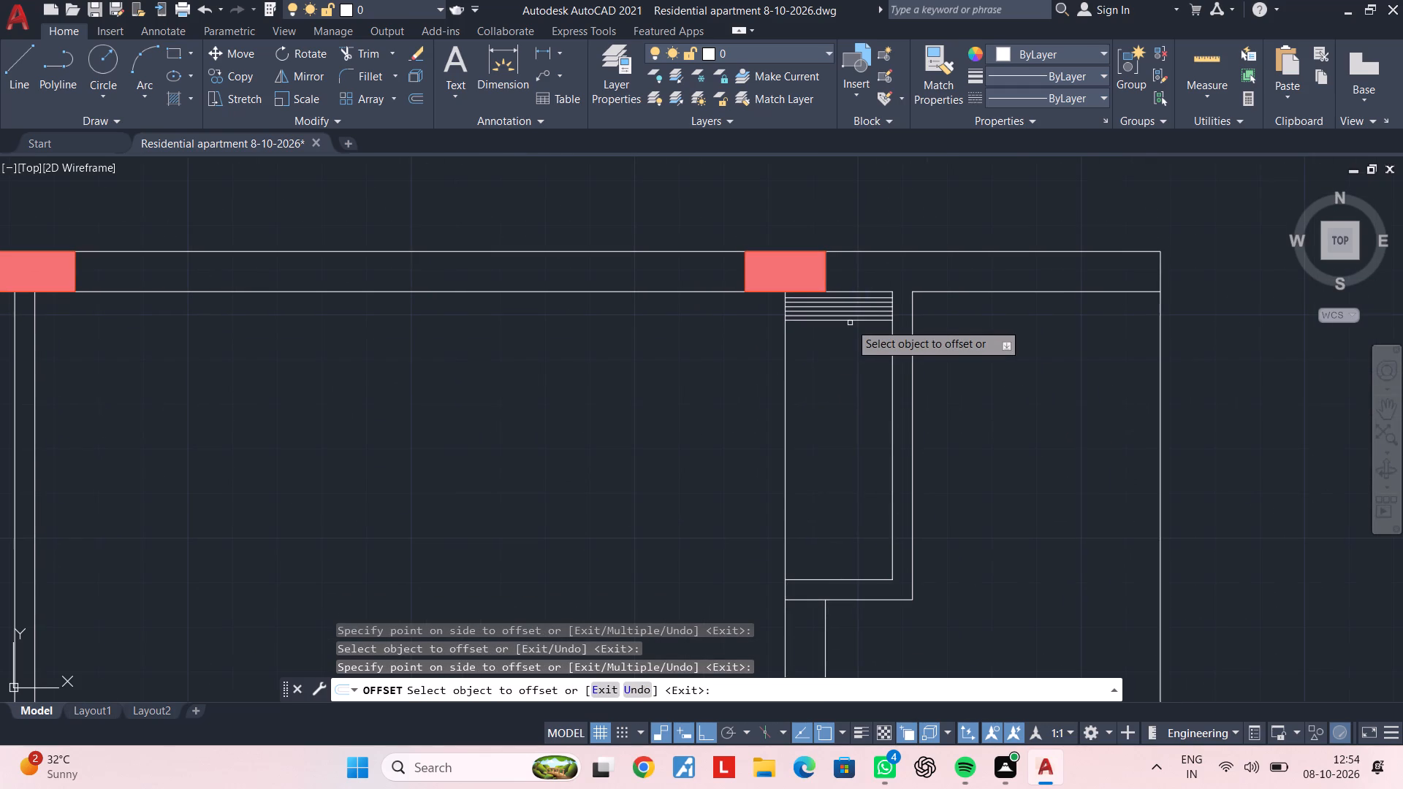
left_click(850, 321)
left_click(851, 351)
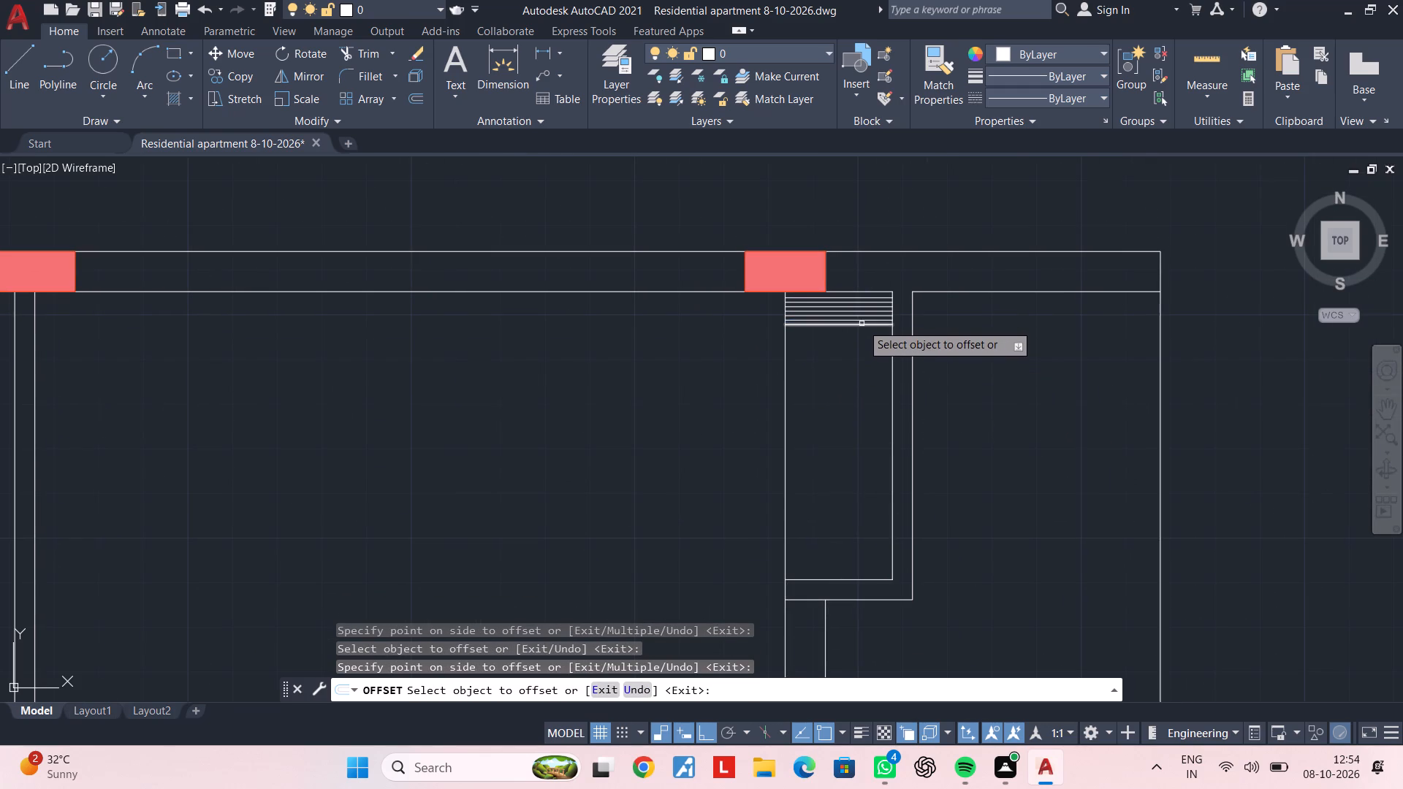
left_click(862, 324)
left_click(864, 346)
key("Escape")
key("Escape")
Mirror the eight recess lines about the recess's horizontal mid-line to its south end, keeping the originals.
scroll(864, 342, "up", 2)
left_click(866, 341)
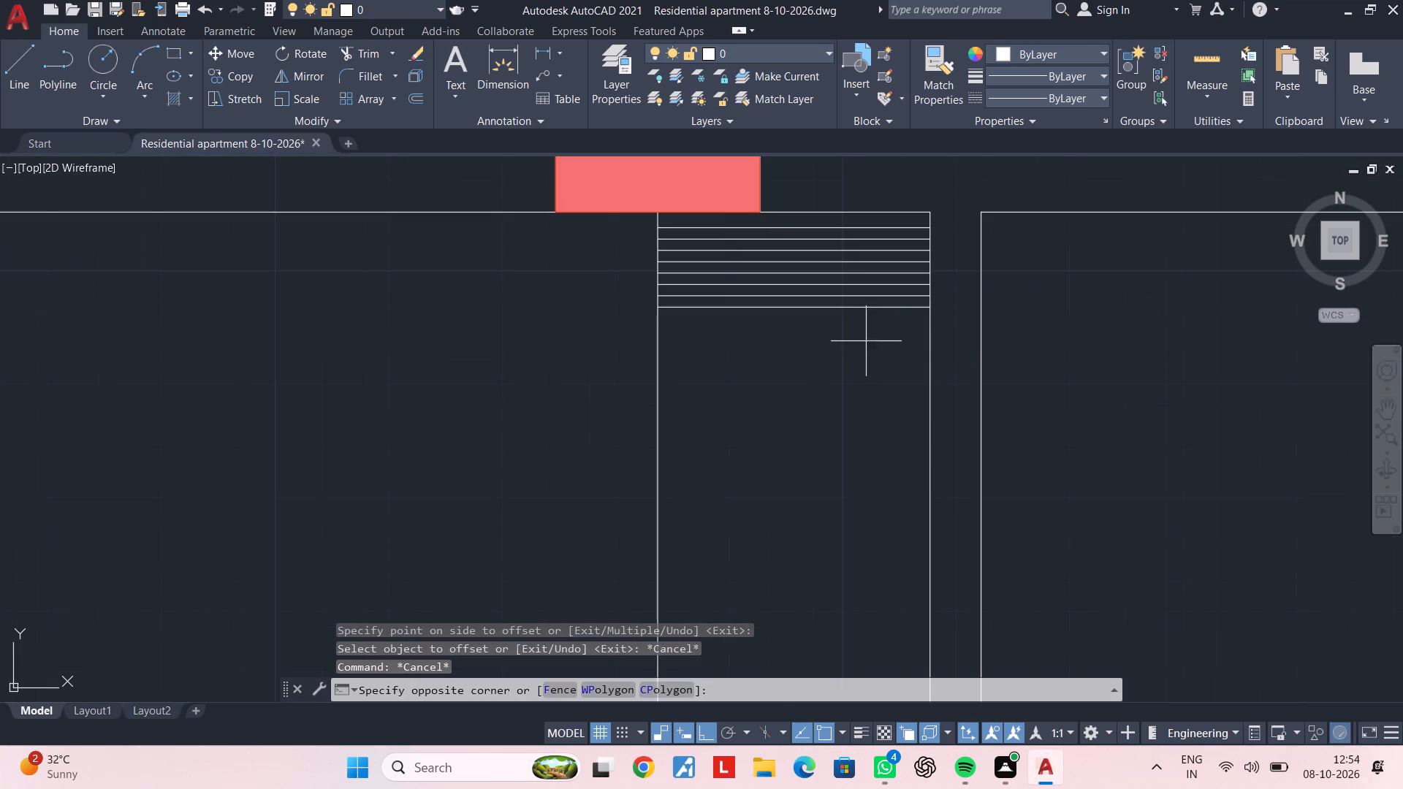
left_click(845, 224)
type("mi")
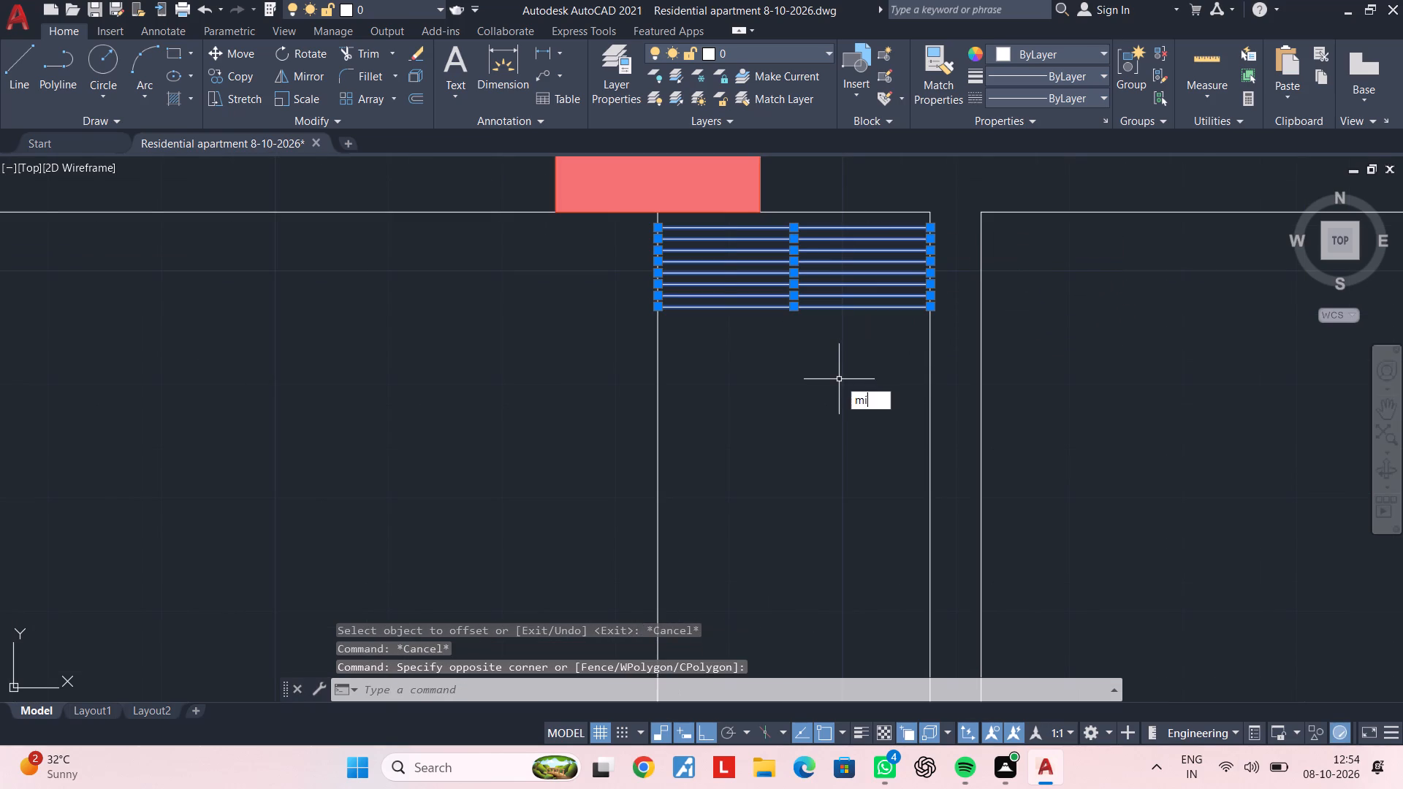
key("space")
middle_click_drag(845, 433, 855, 312)
scroll(845, 428, "down", 1)
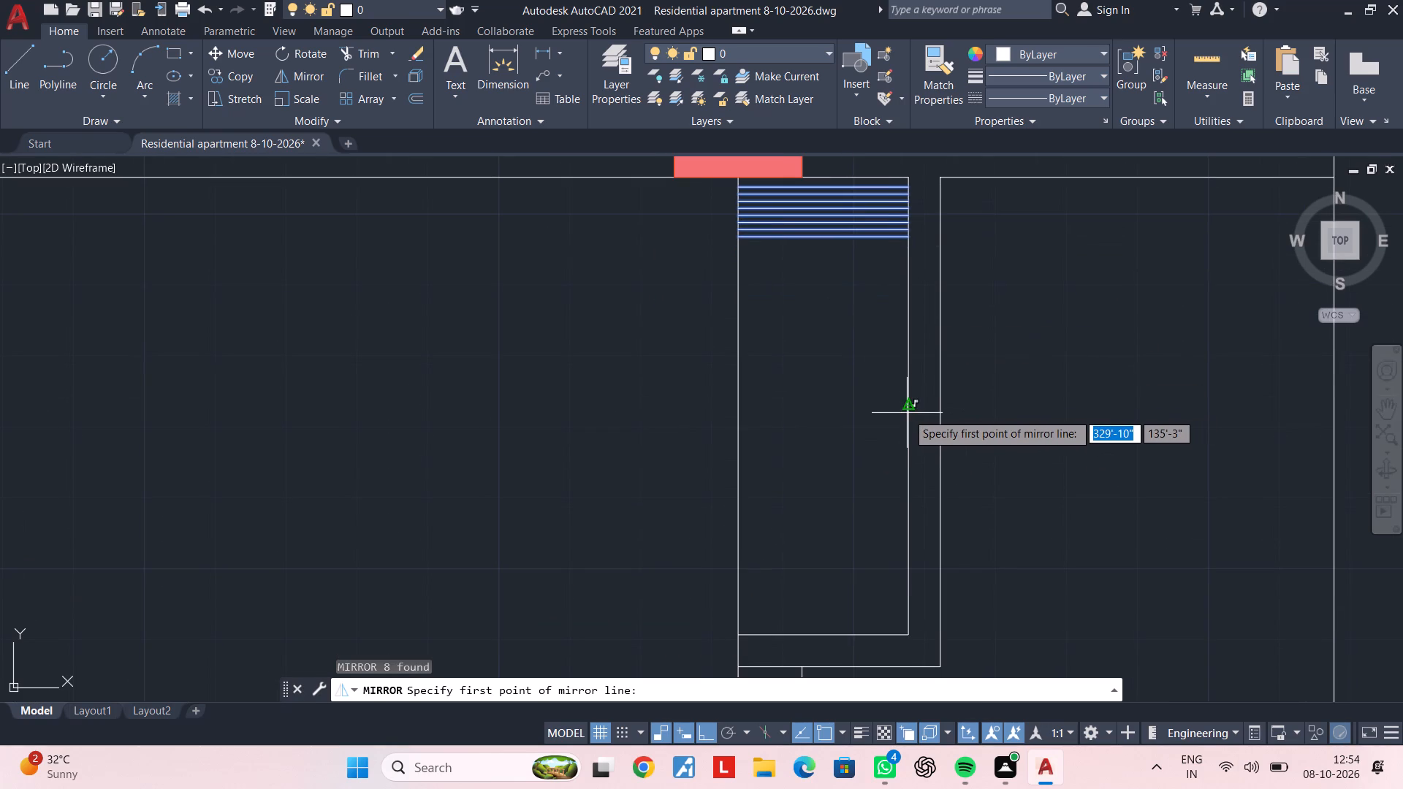
left_click(907, 411)
left_click(739, 413)
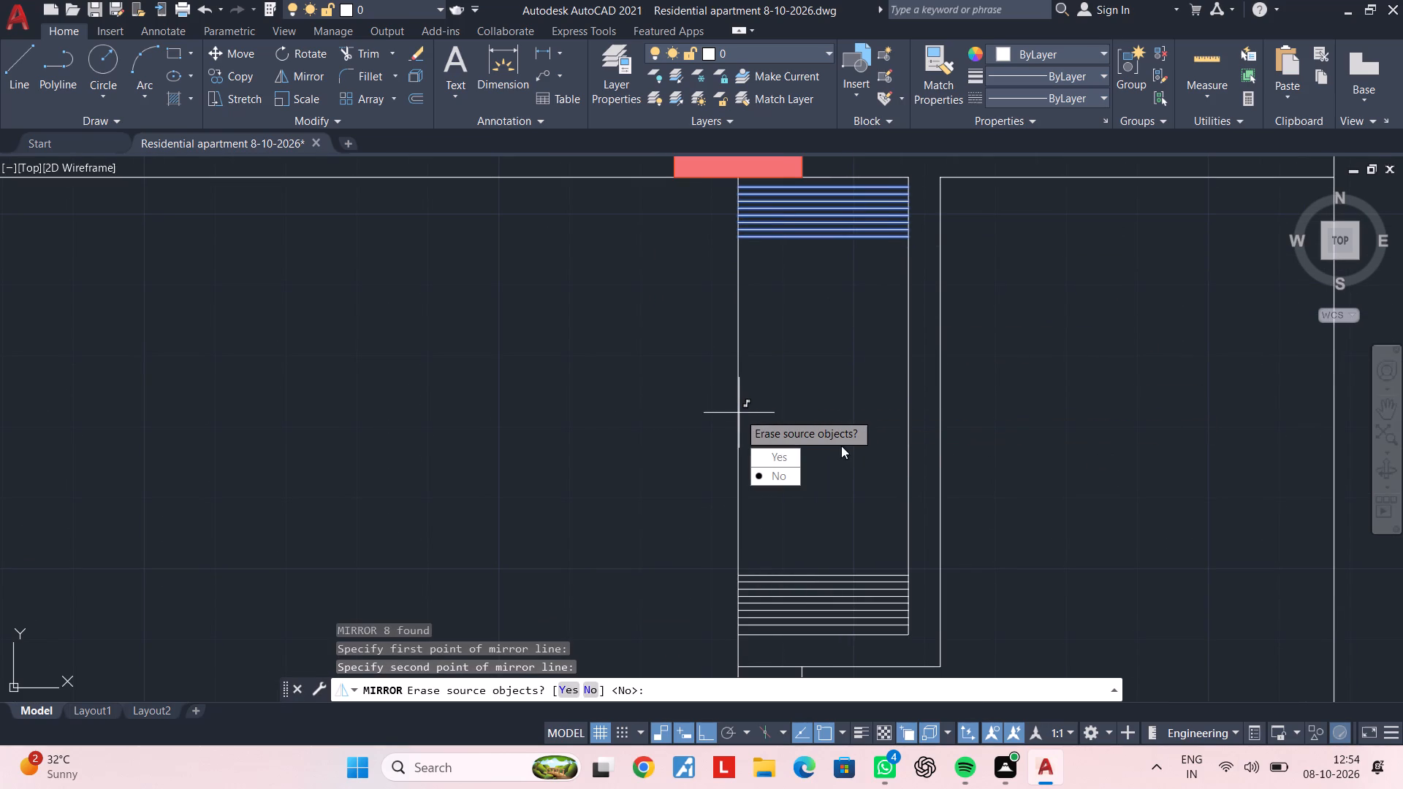
left_click_drag(778, 471, 739, 413)
scroll(814, 360, "down", 1)
middle_click_drag(812, 362, 711, 424)
key("Escape")
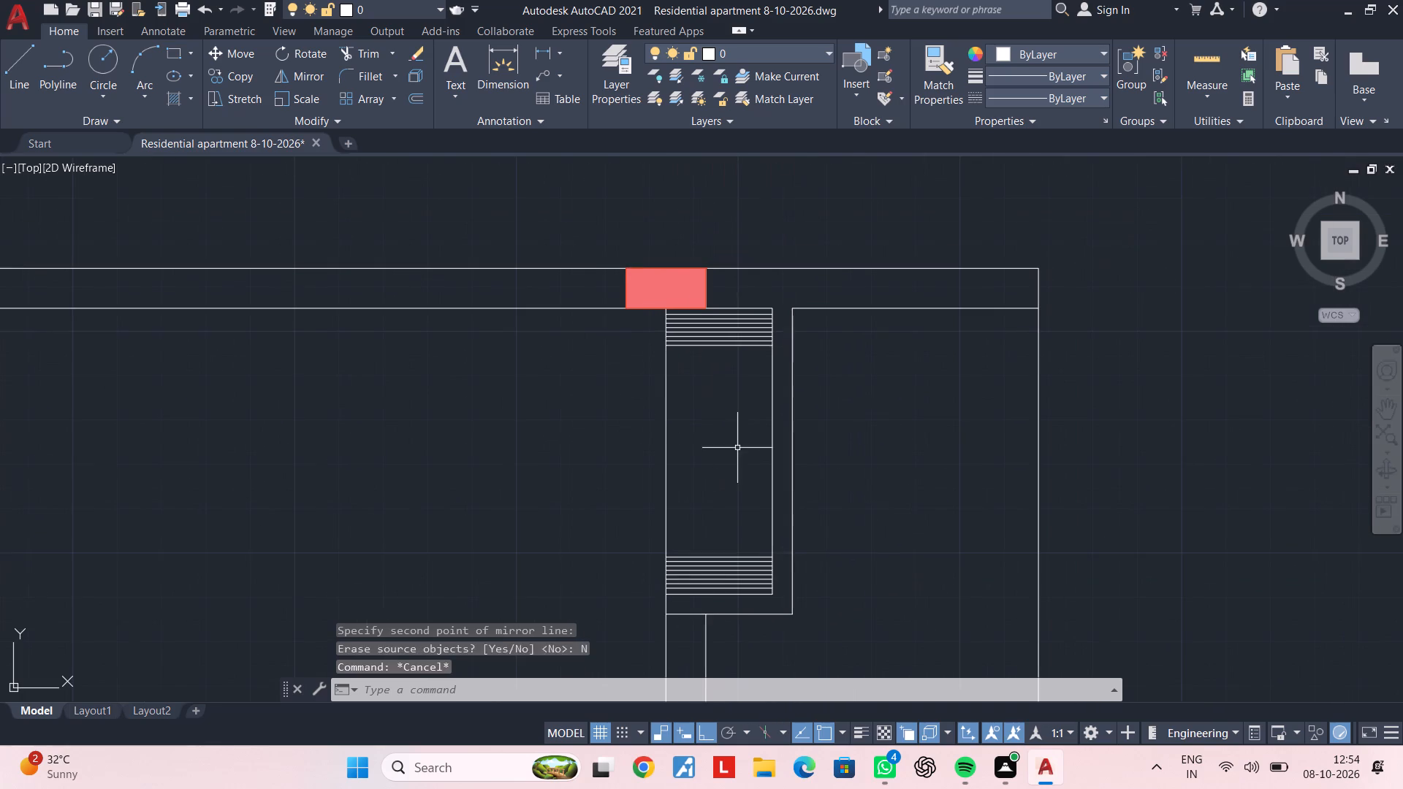
key("Escape")
Offset the lowest line of the recess's northern group southward at 1" spacing, adding four more lines.
scroll(721, 441, "down", 1)
middle_click_drag(721, 441, 723, 424)
key("Escape")
key("Escape")
key("Escape")
key("Escape")
key("Escape")
key("Escape")
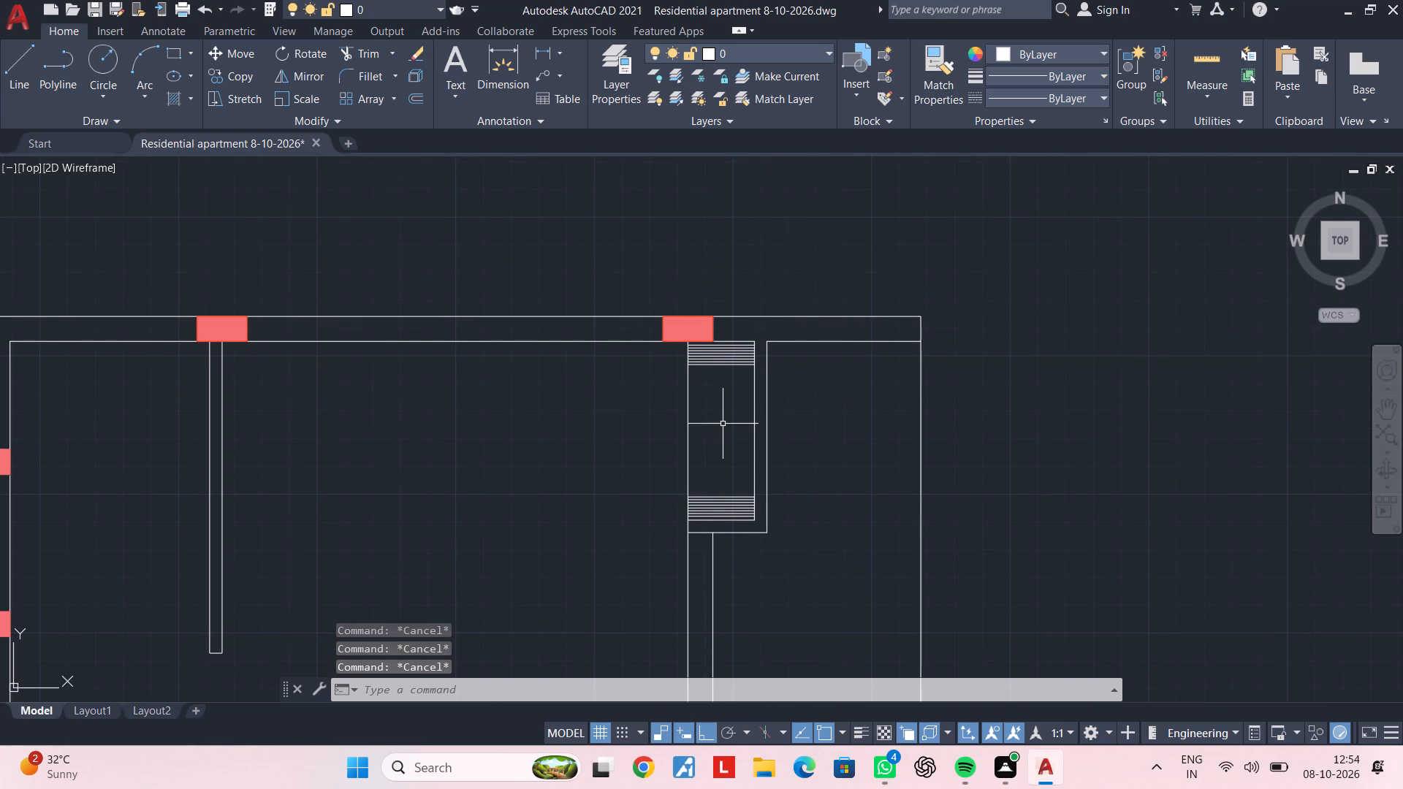
type("of 1\"")
key("Return")
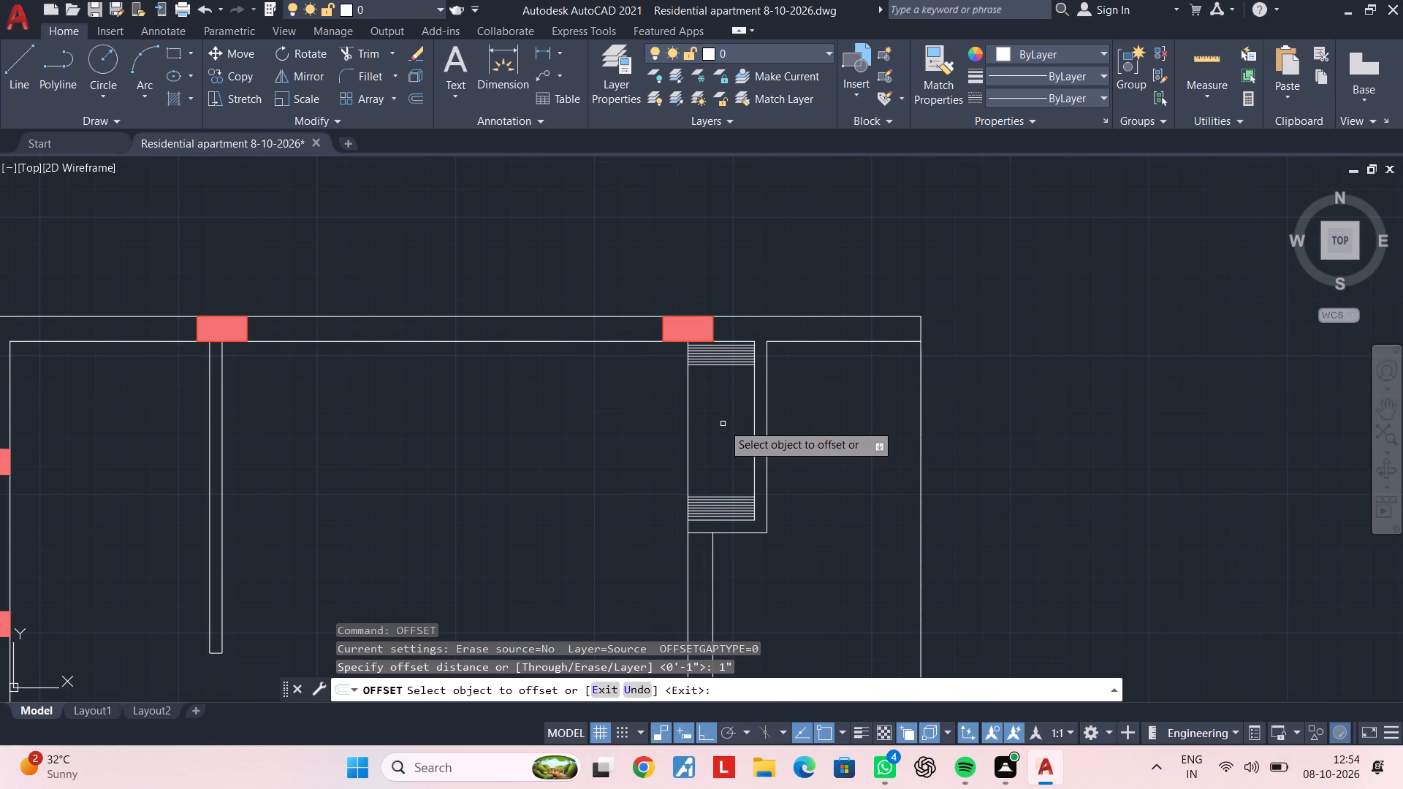
scroll(721, 384, "up", 2)
left_click(716, 335)
left_click(707, 376)
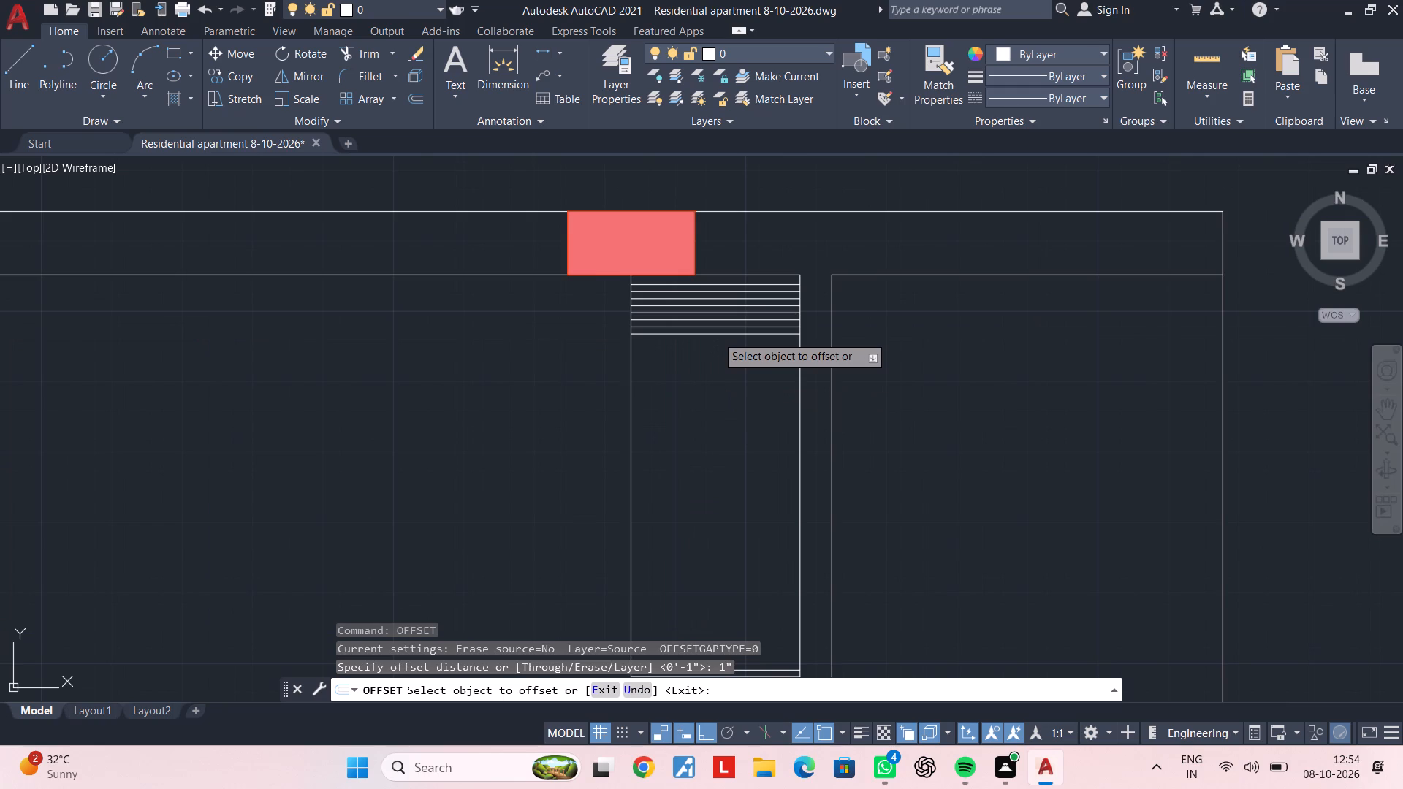
left_click(707, 397)
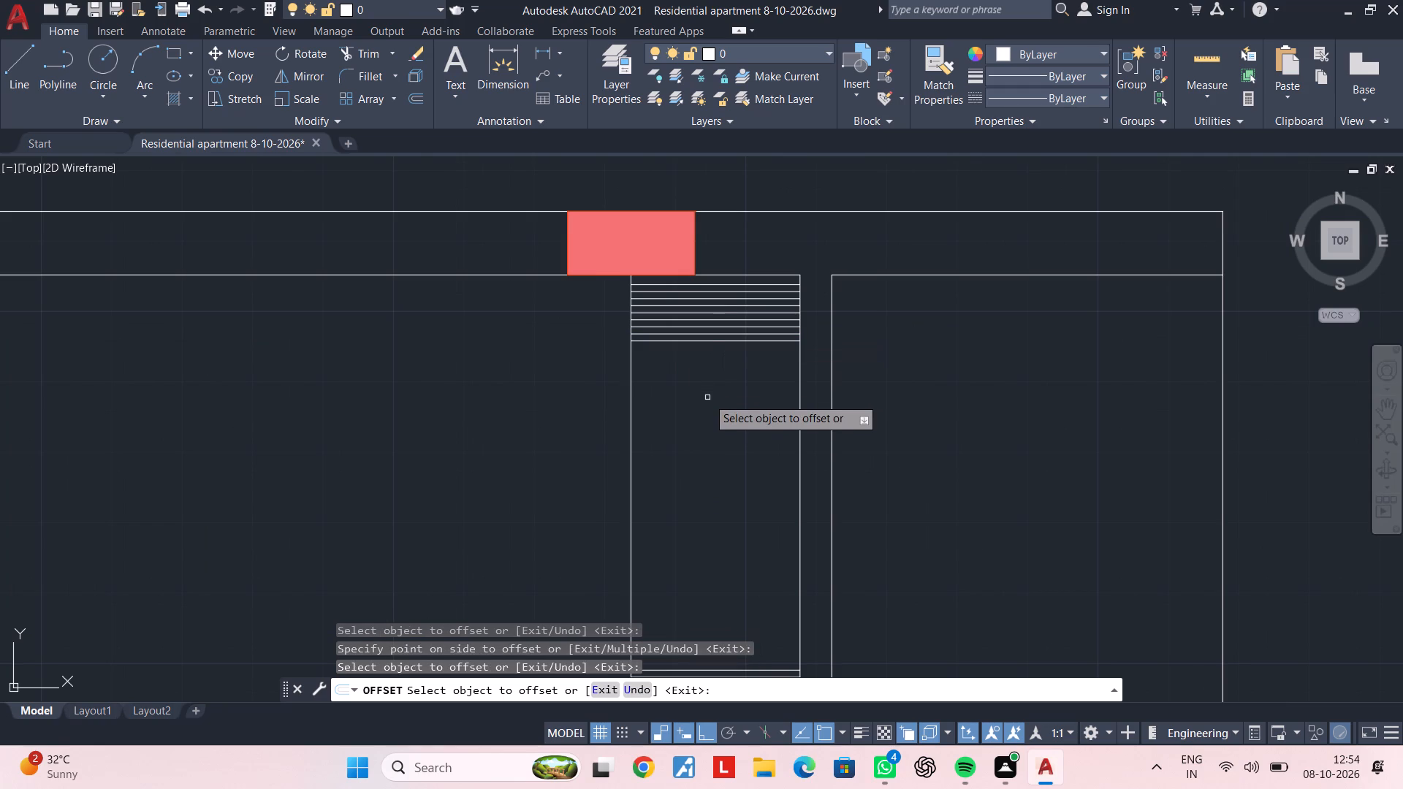
left_click(712, 342)
left_click(712, 373)
left_click(712, 348)
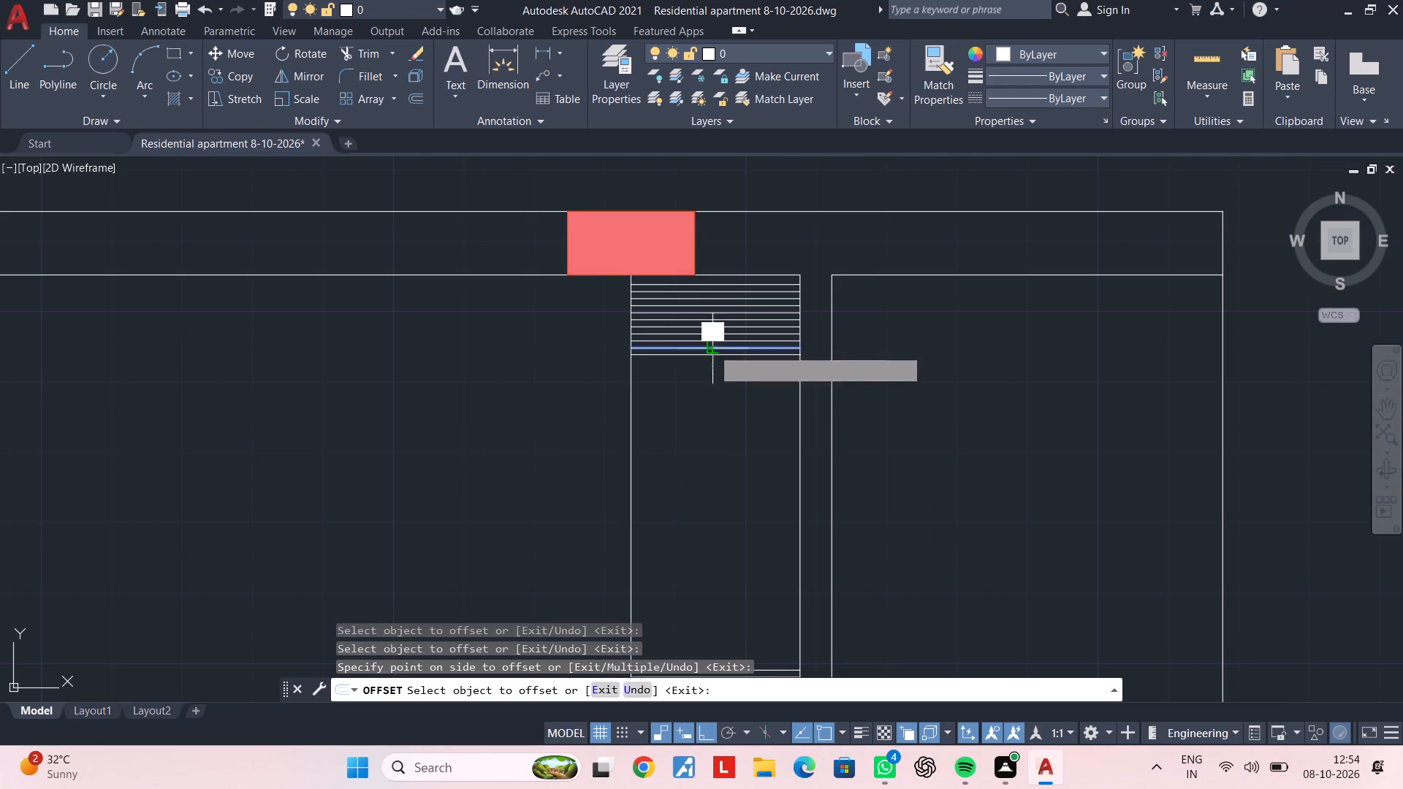
left_click(720, 408)
left_click(723, 357)
left_click(720, 406)
scroll(723, 413, "down", 1)
middle_click_drag(726, 415, 726, 357)
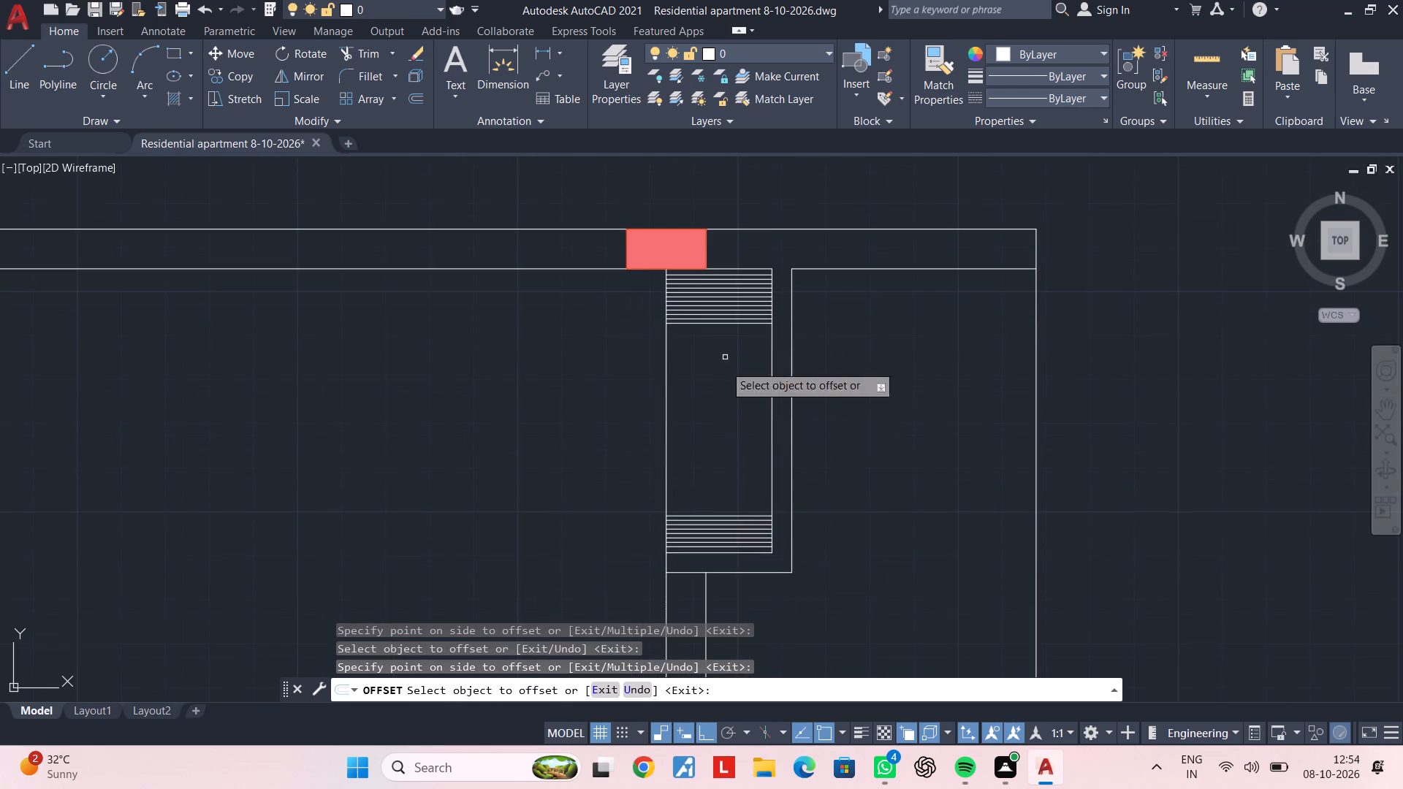
Offset the topmost line of the recess's southern group northward at 1" spacing, adding four more parallel lines.
scroll(718, 508, "up", 2)
left_click(718, 525)
left_click(718, 476)
left_click(718, 514)
left_click(729, 470)
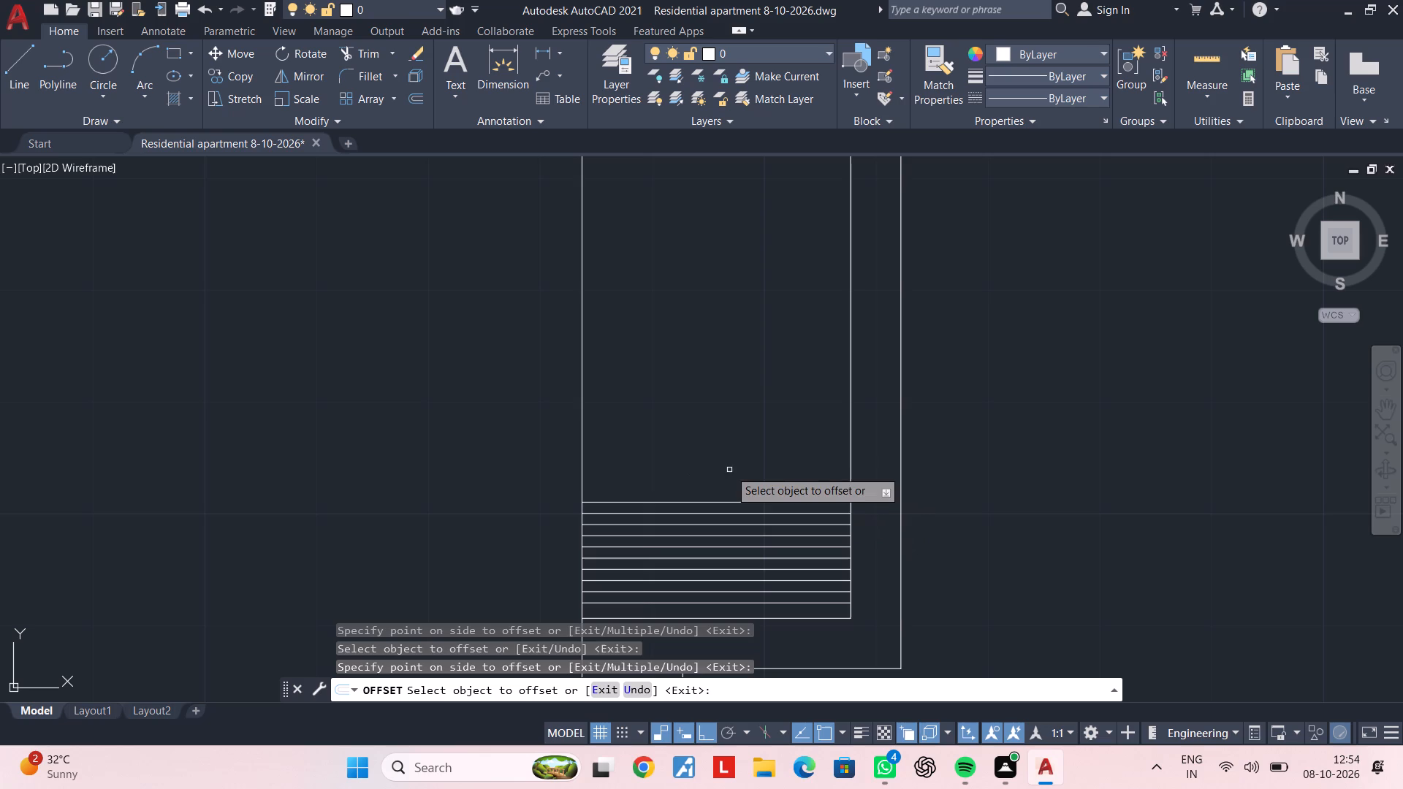
left_click(725, 500)
left_click(727, 457)
left_click(723, 490)
left_click(726, 455)
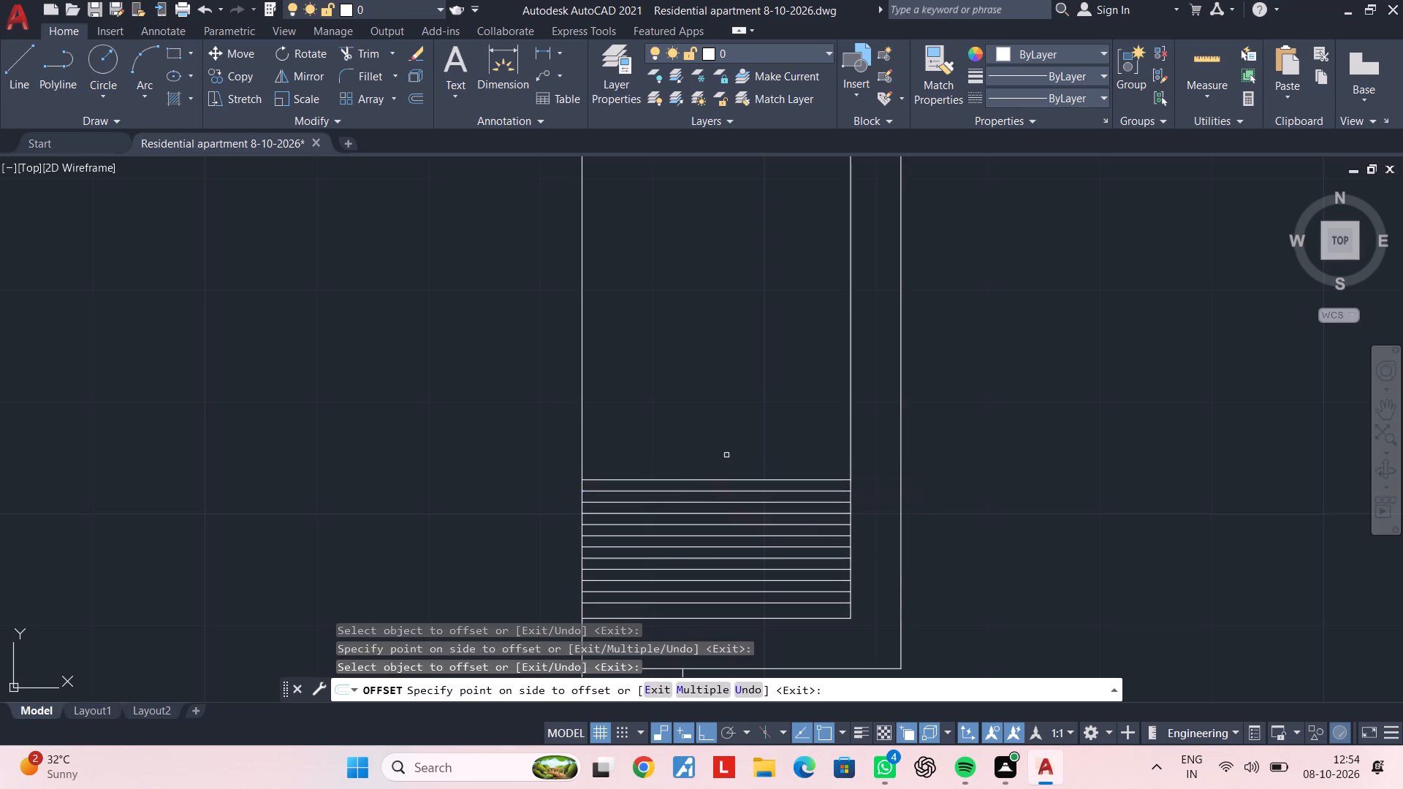
scroll(726, 455, "down", 3)
key("Escape")
key("Escape")
middle_click_drag(748, 387, 756, 377)
key("Escape")
key("Escape")
middle_click_drag(751, 390, 761, 370)
key("Escape")
key("Escape")
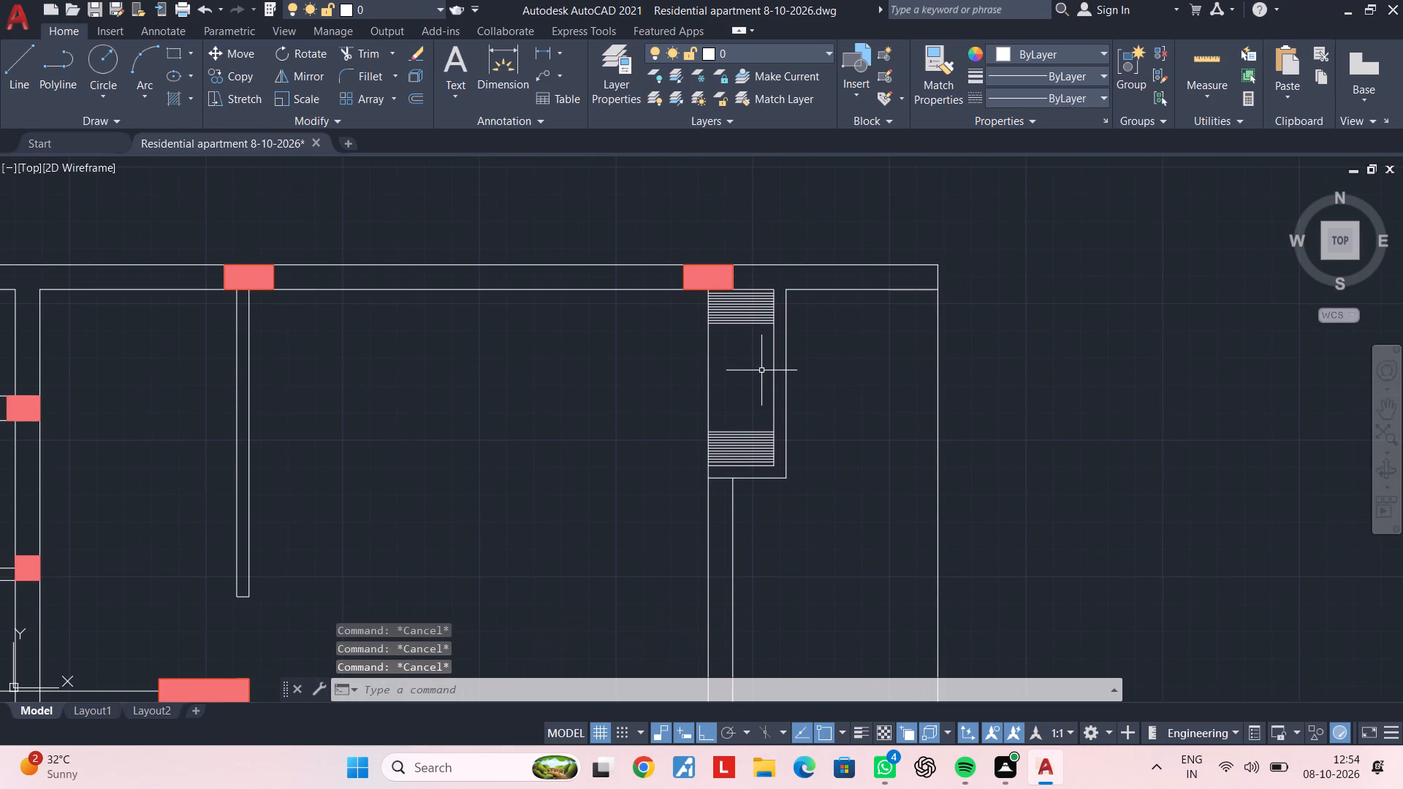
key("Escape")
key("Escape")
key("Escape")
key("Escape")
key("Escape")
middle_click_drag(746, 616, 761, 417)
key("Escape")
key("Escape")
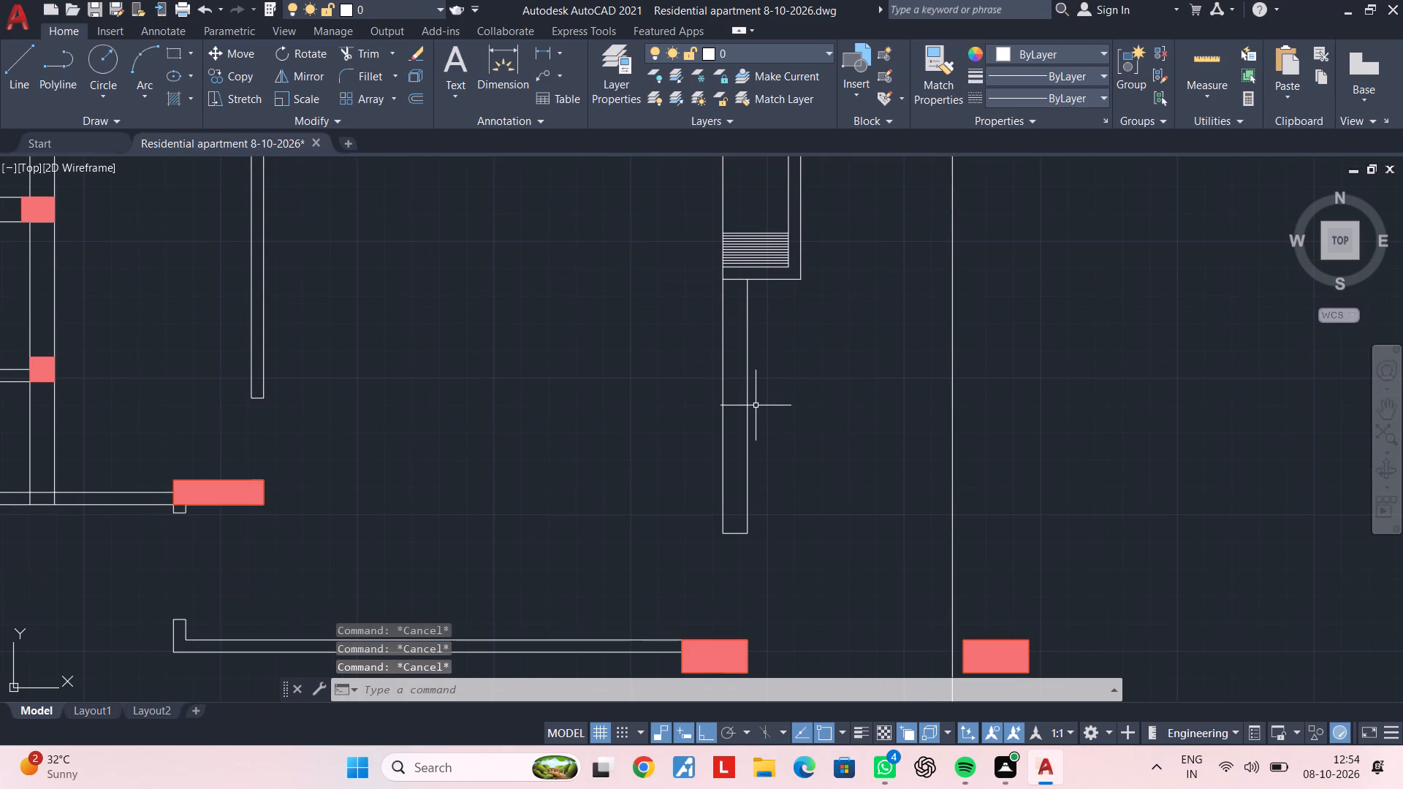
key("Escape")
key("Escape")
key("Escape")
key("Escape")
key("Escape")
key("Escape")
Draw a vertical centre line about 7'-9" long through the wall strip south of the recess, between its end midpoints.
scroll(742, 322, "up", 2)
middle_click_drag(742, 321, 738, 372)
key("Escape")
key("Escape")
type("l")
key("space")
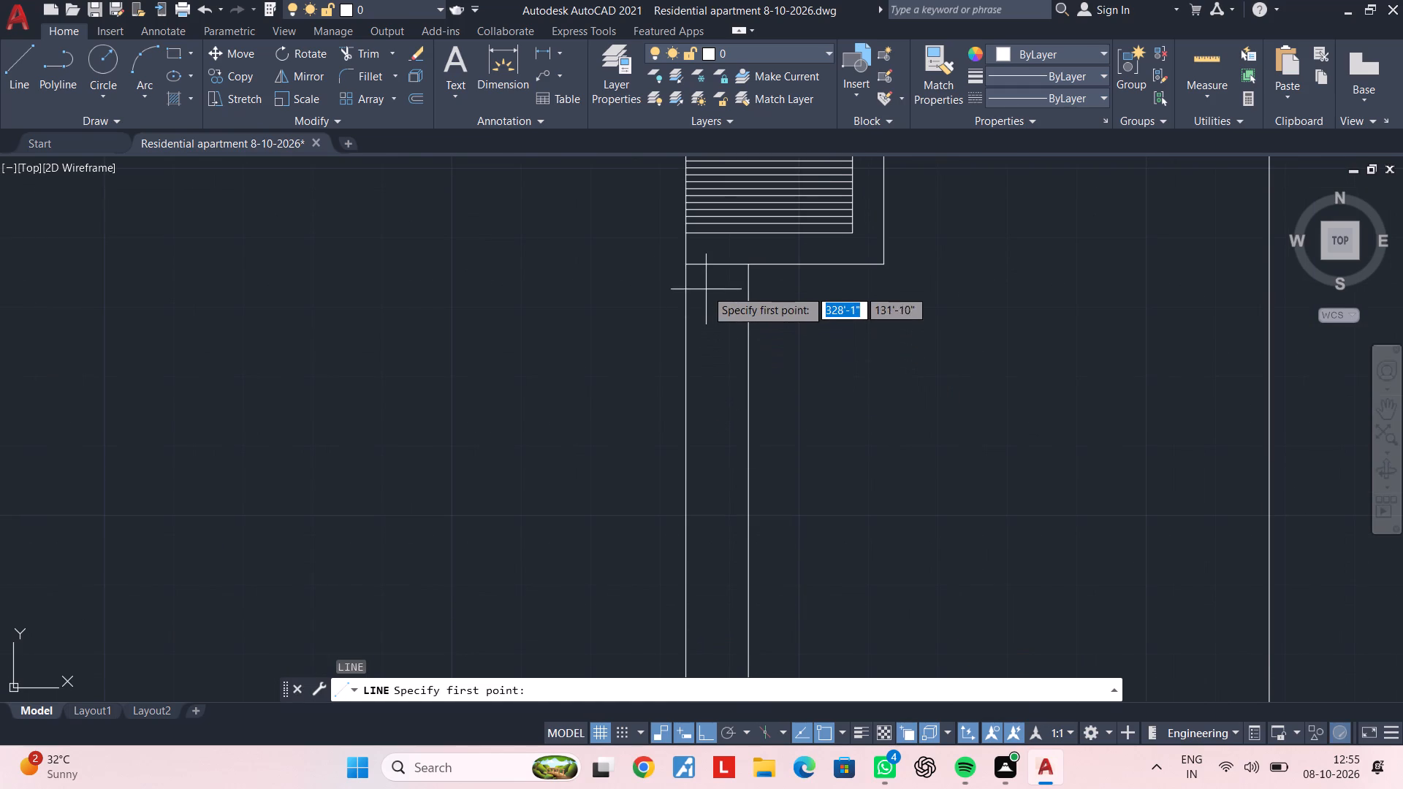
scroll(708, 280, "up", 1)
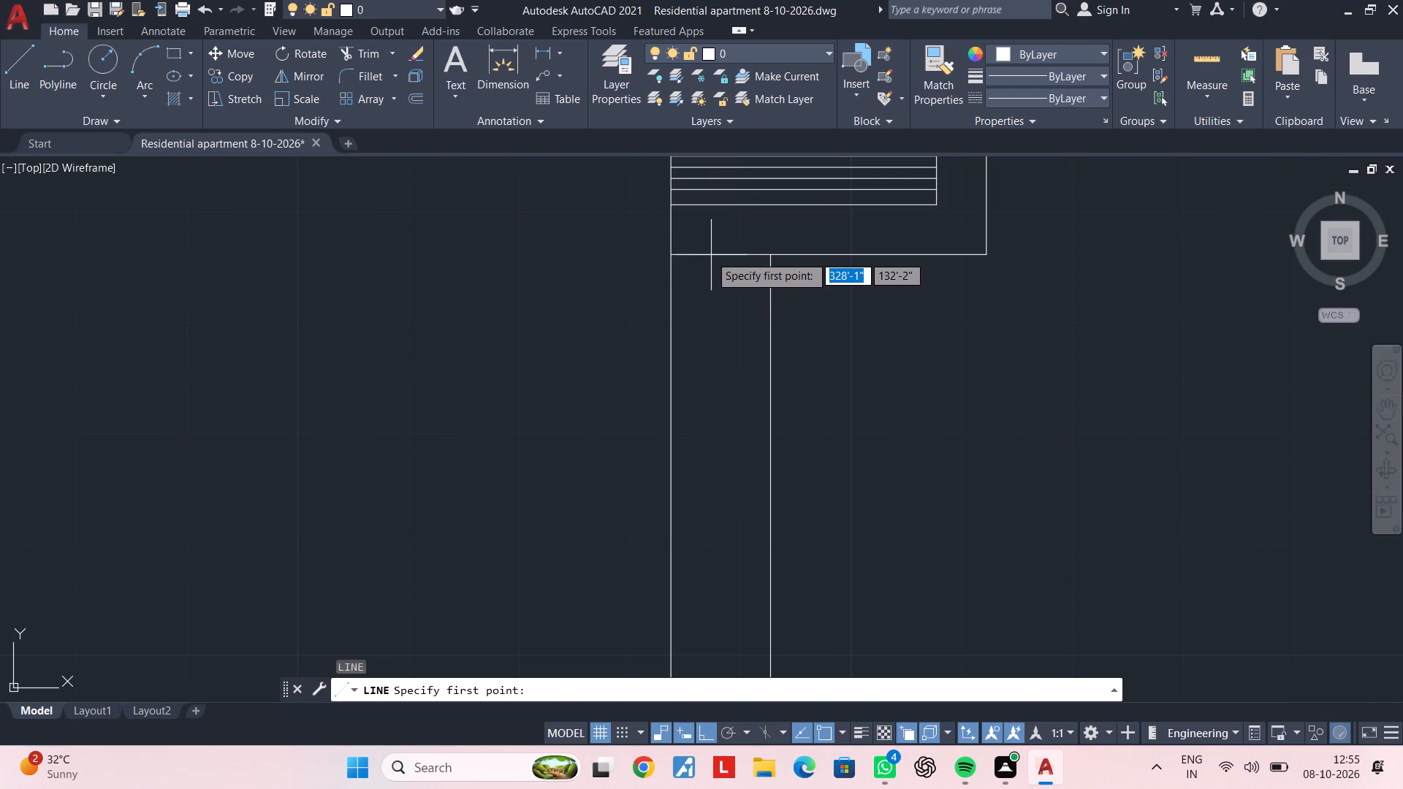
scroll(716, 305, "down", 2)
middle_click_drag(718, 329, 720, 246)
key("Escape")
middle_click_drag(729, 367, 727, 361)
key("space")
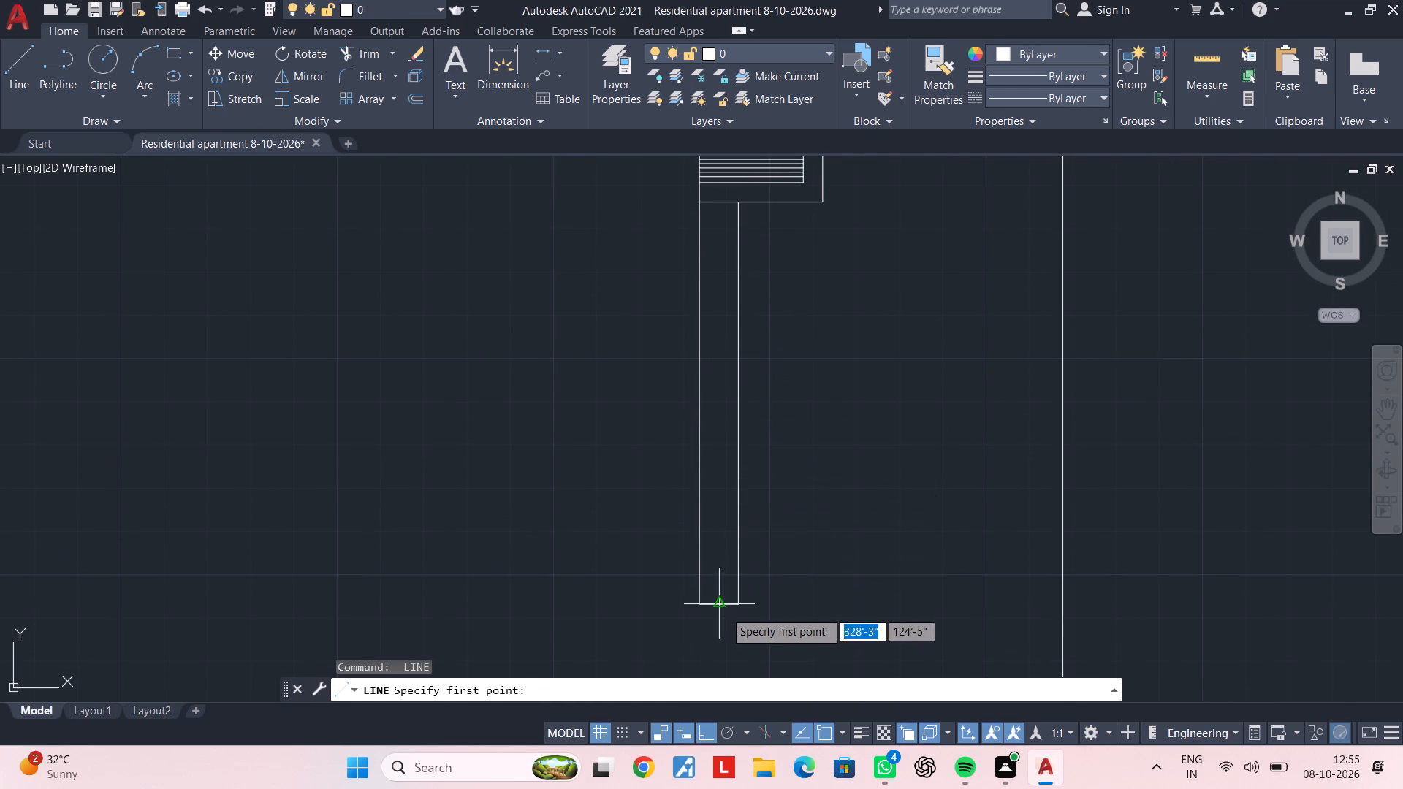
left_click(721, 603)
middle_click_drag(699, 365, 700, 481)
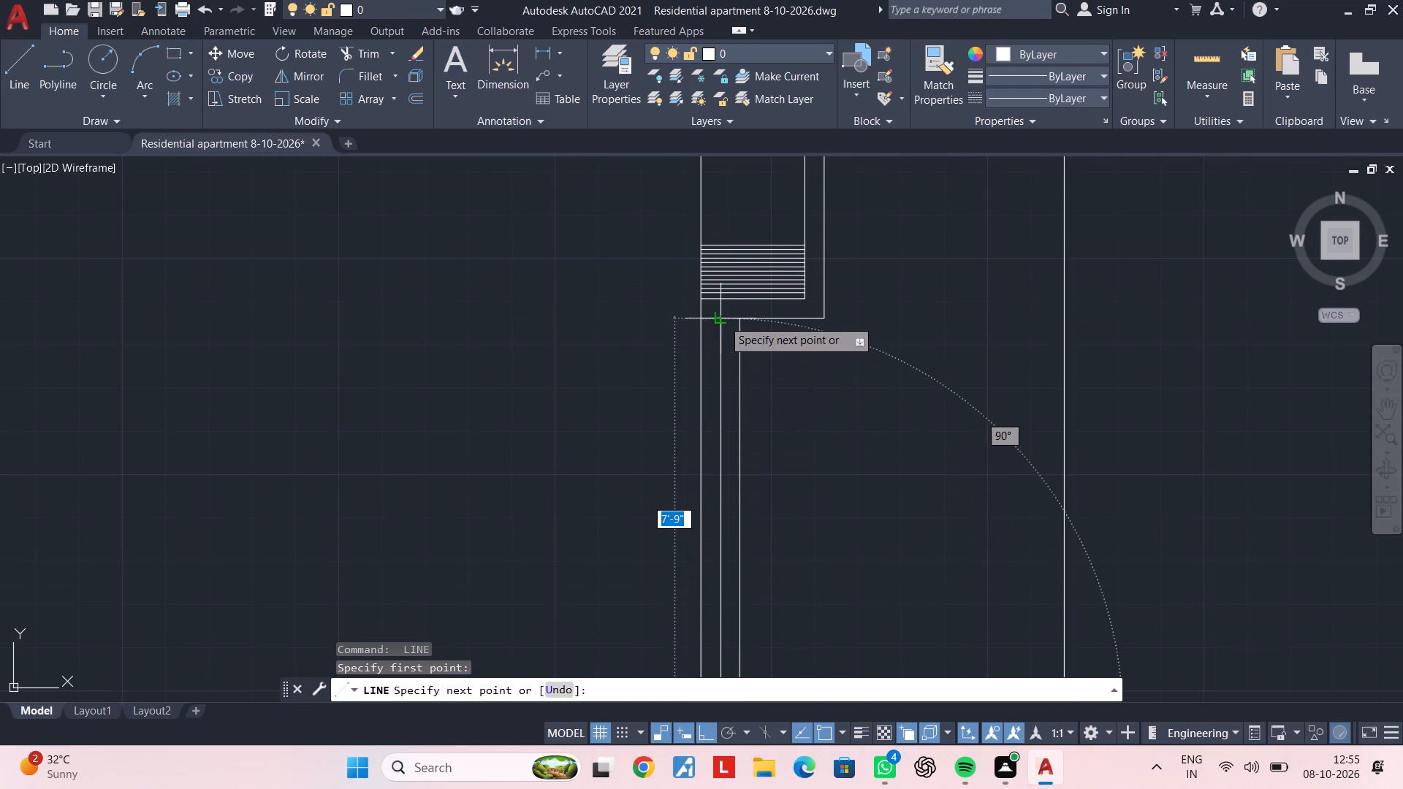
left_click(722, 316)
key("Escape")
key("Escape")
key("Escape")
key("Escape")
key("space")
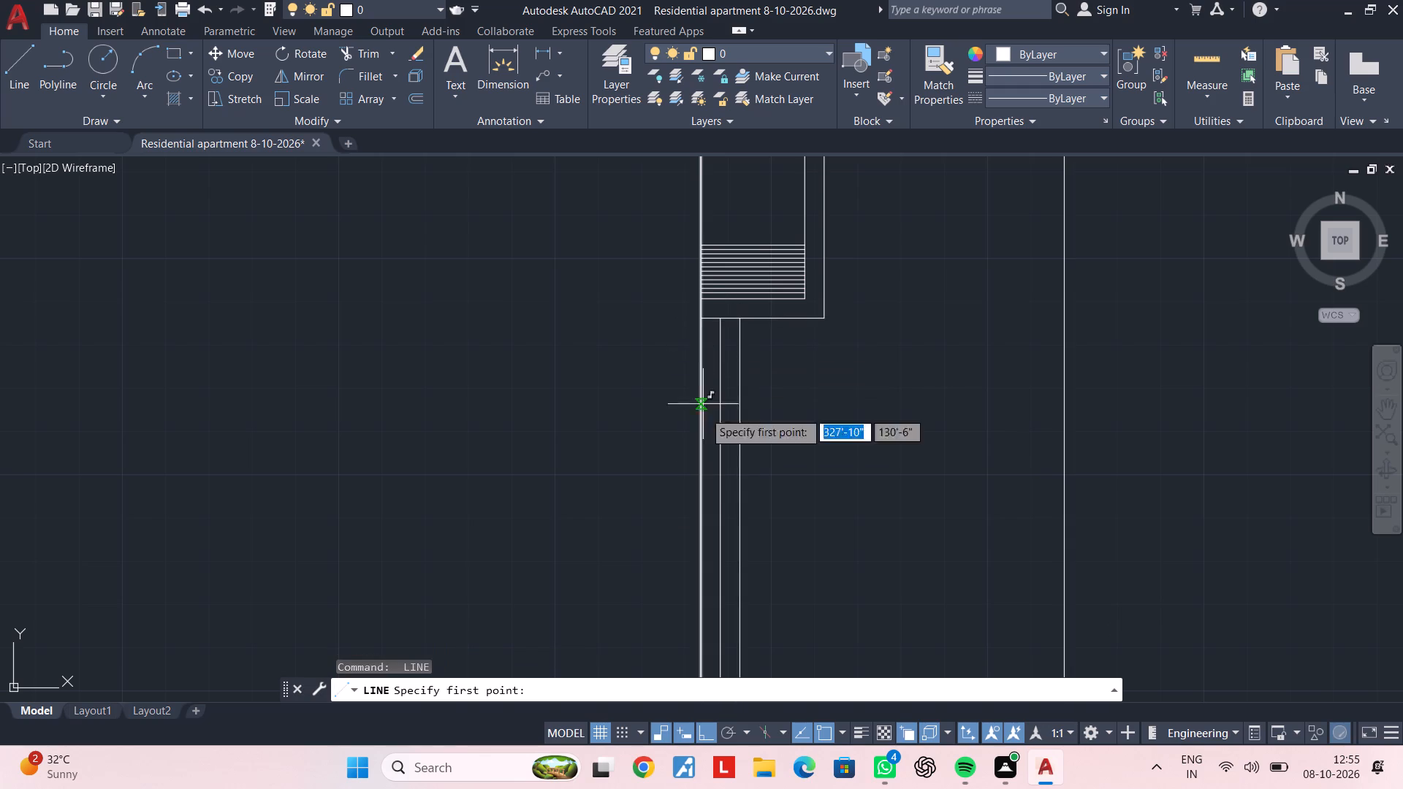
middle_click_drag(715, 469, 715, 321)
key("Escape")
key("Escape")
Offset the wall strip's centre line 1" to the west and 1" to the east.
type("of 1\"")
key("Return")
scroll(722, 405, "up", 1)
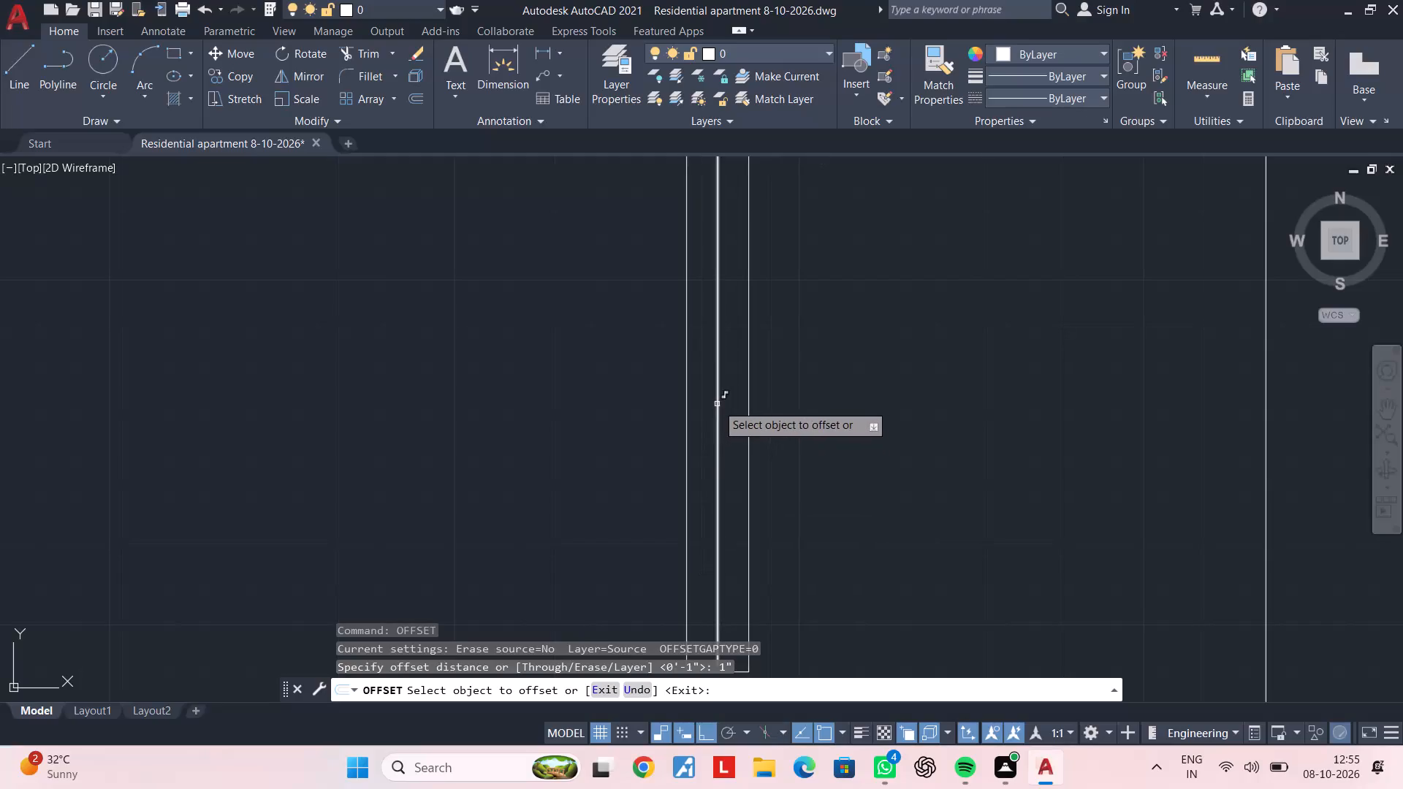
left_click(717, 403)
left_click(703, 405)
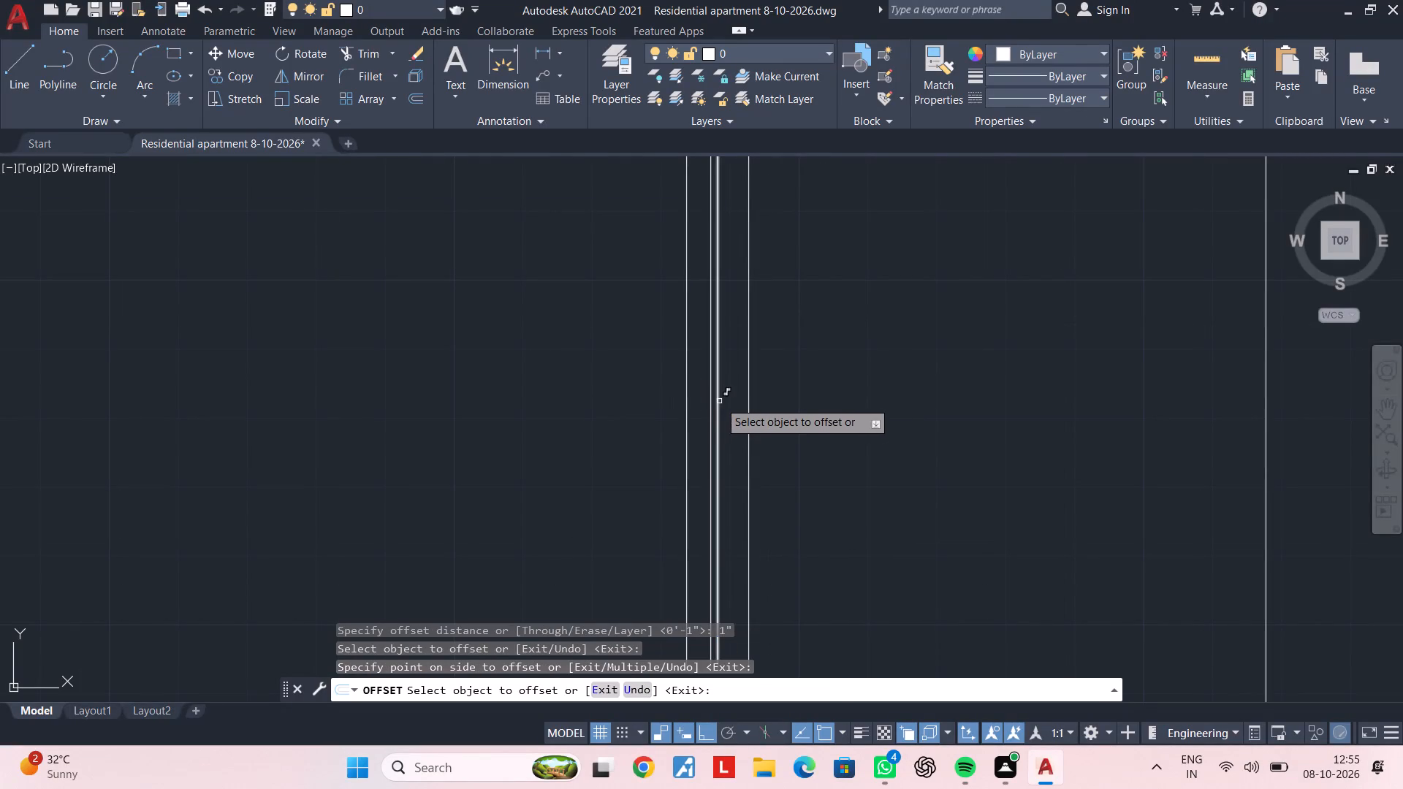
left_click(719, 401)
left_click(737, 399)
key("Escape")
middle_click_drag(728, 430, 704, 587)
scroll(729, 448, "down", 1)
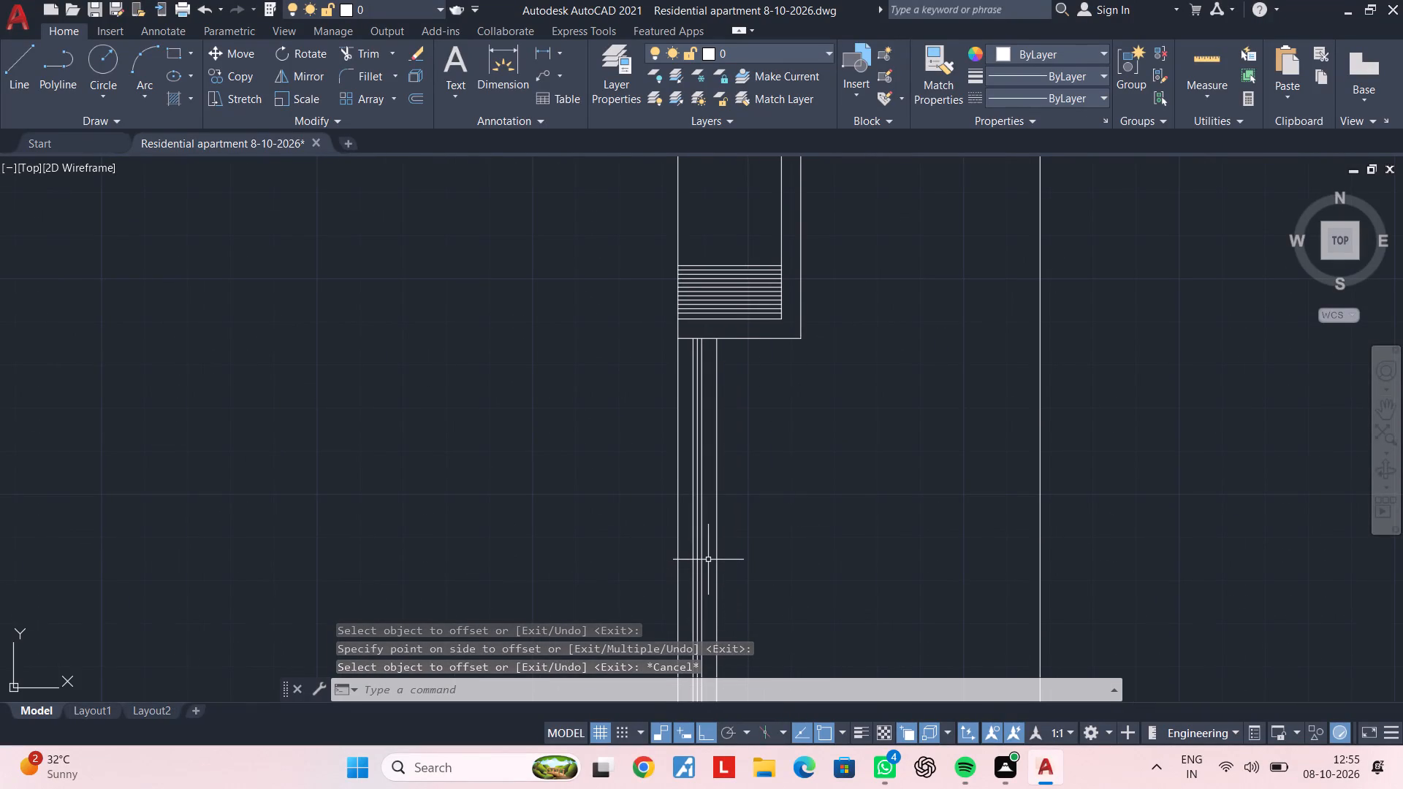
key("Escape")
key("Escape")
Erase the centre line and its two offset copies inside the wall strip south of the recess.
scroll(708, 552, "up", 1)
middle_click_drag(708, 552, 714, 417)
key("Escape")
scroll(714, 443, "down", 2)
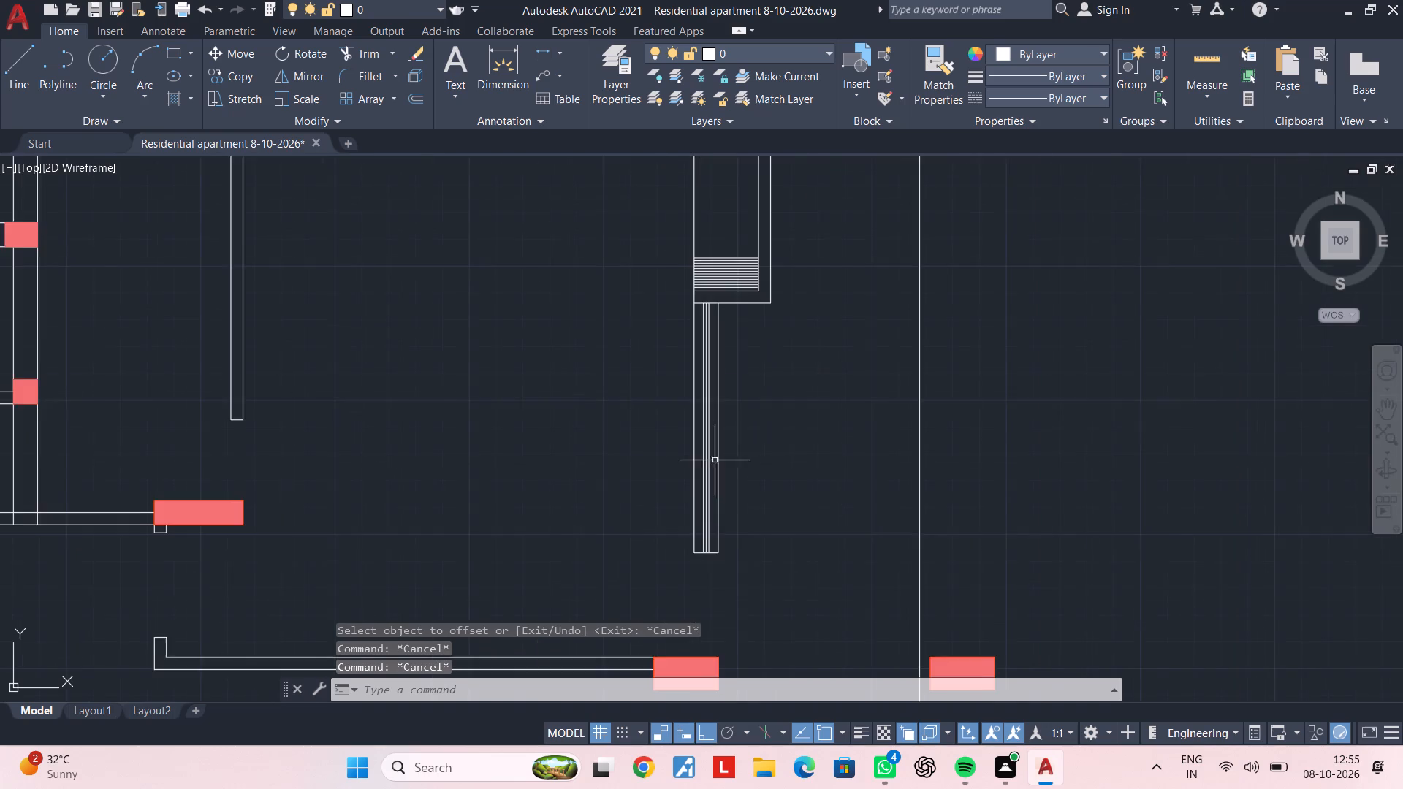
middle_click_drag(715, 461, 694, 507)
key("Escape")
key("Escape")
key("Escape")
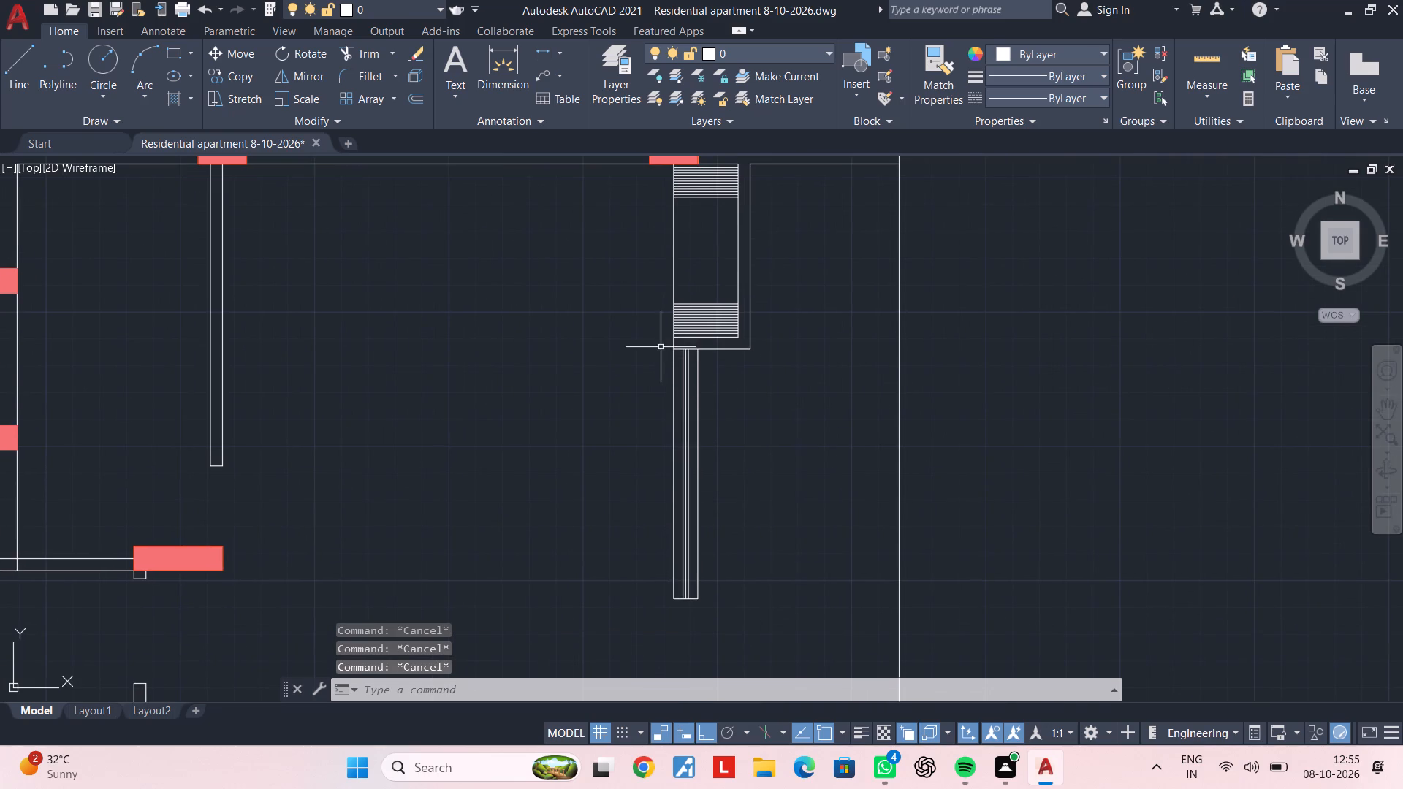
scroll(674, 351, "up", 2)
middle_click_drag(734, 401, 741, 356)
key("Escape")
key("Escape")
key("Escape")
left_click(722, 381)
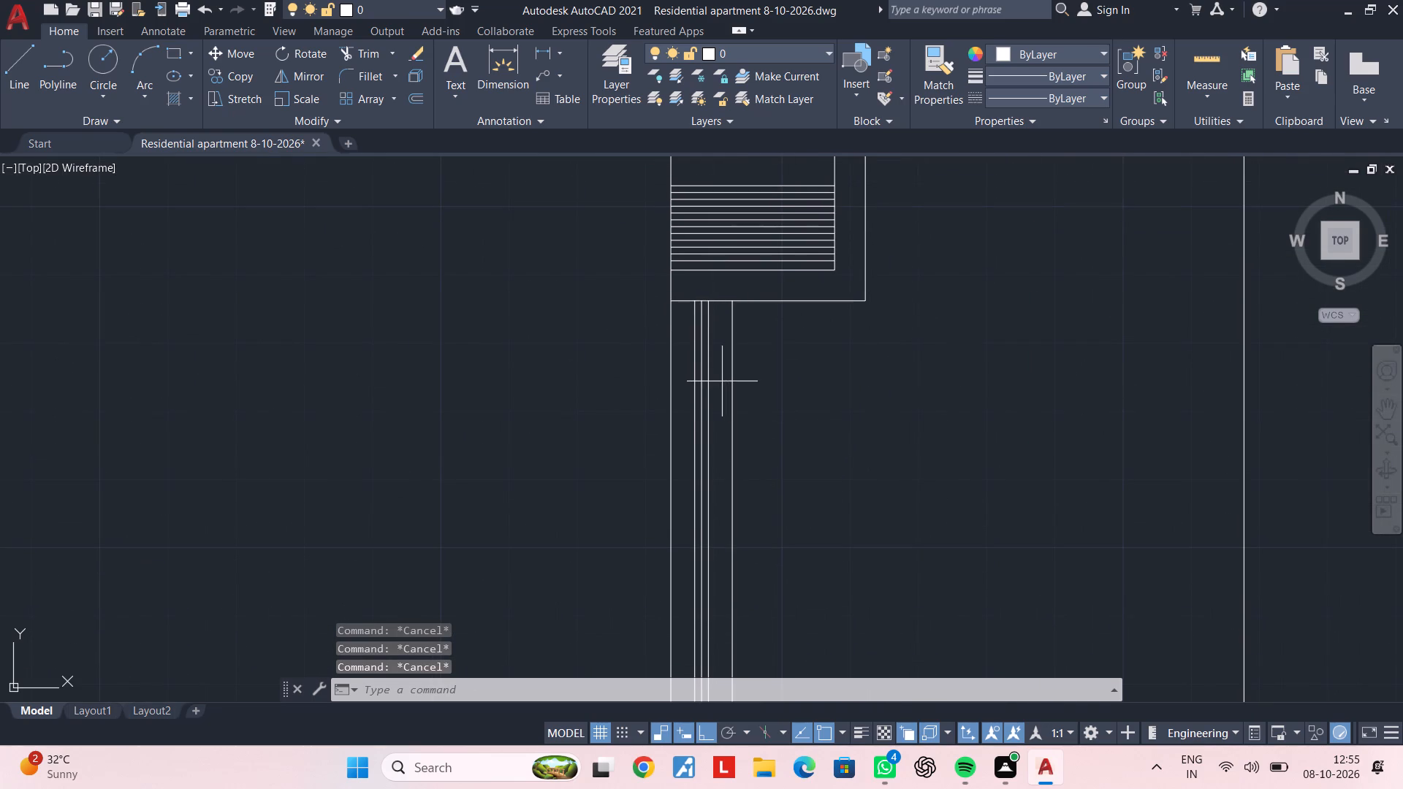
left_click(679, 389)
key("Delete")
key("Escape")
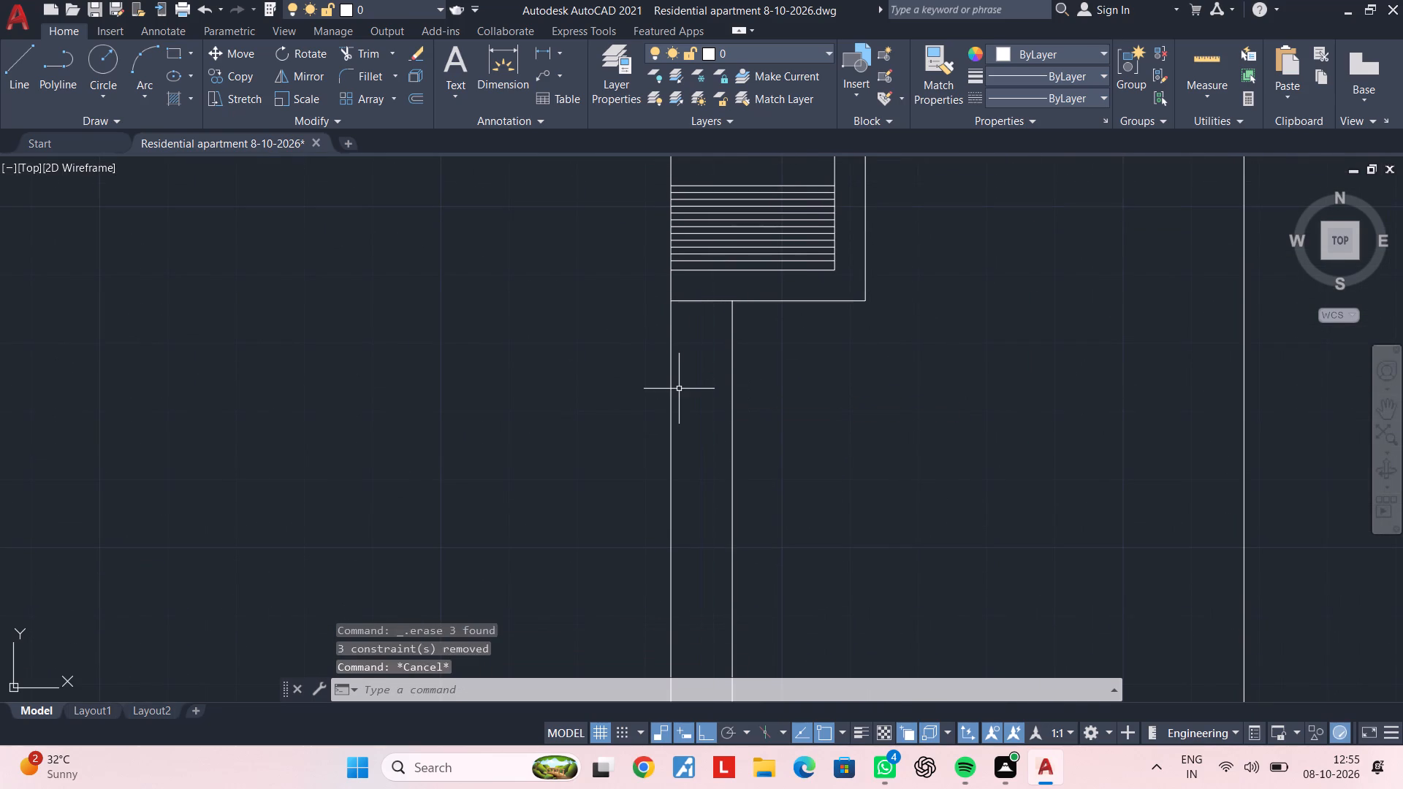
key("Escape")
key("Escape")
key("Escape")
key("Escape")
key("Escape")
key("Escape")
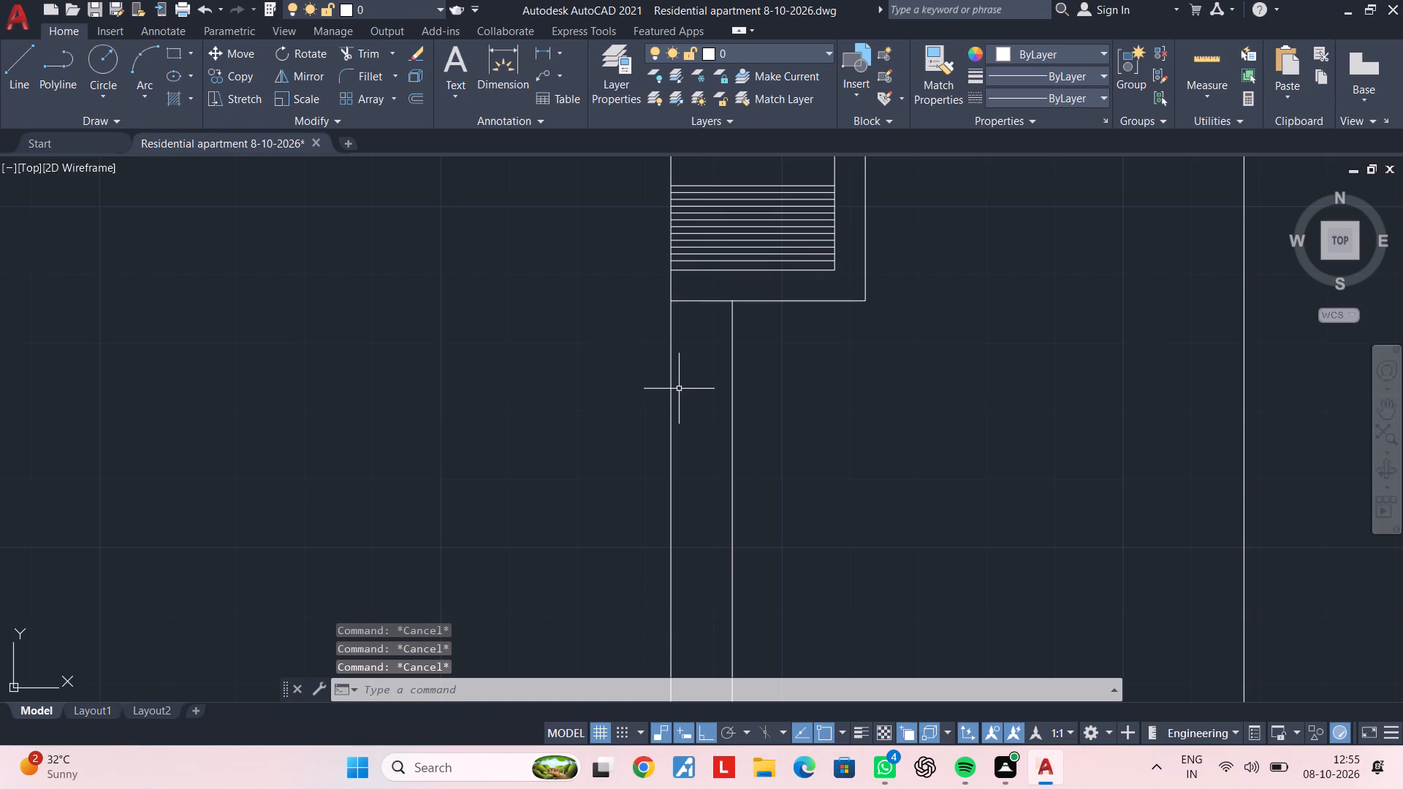
Draw a rectangle over the wall strip south of the recess, from its northwest corner to its southeast corner.
scroll(679, 389, "down", 1)
middle_click_drag(686, 383, 687, 313)
key("Escape")
key("Escape")
type("rec")
key("space")
left_click(676, 260)
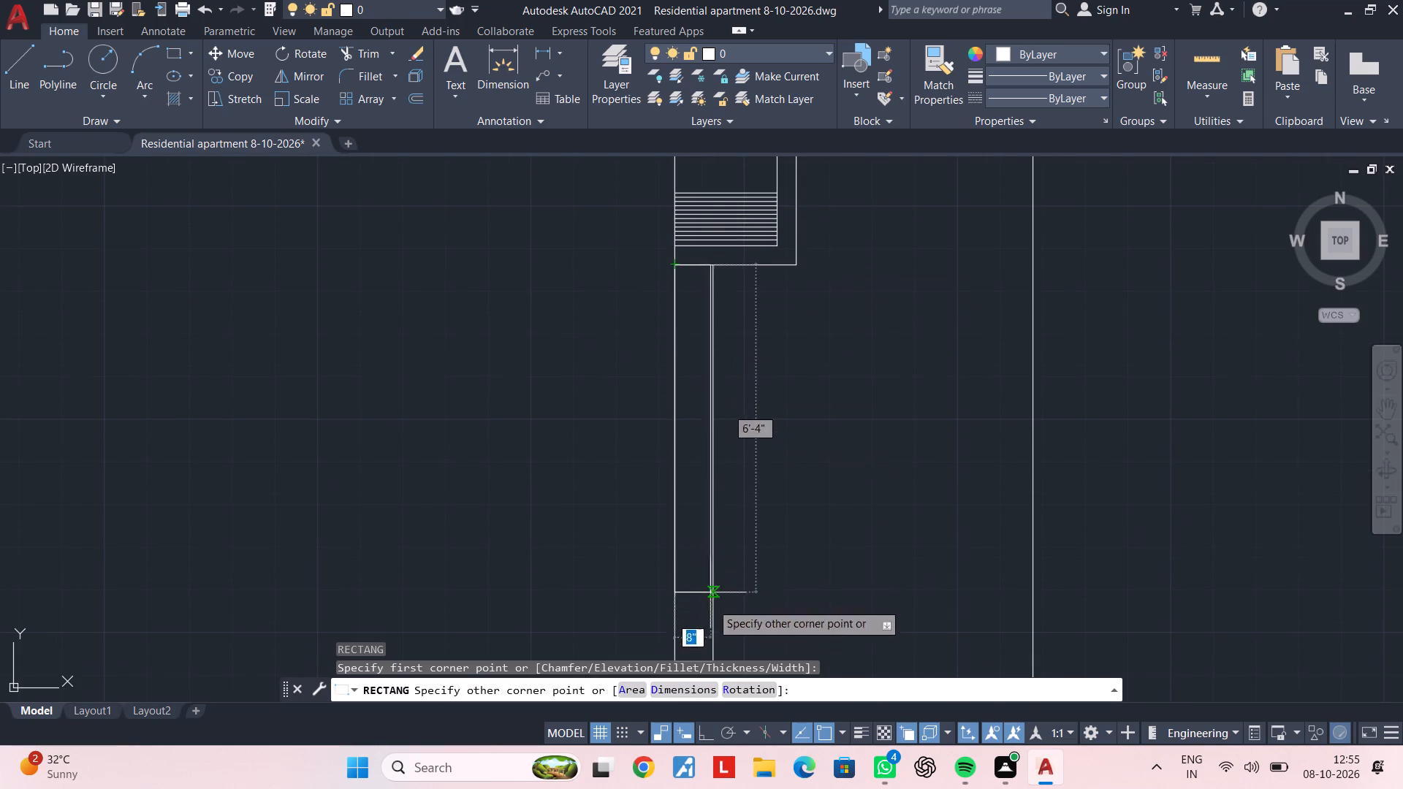
middle_click_drag(705, 591, 705, 449)
left_click(712, 520)
key("Escape")
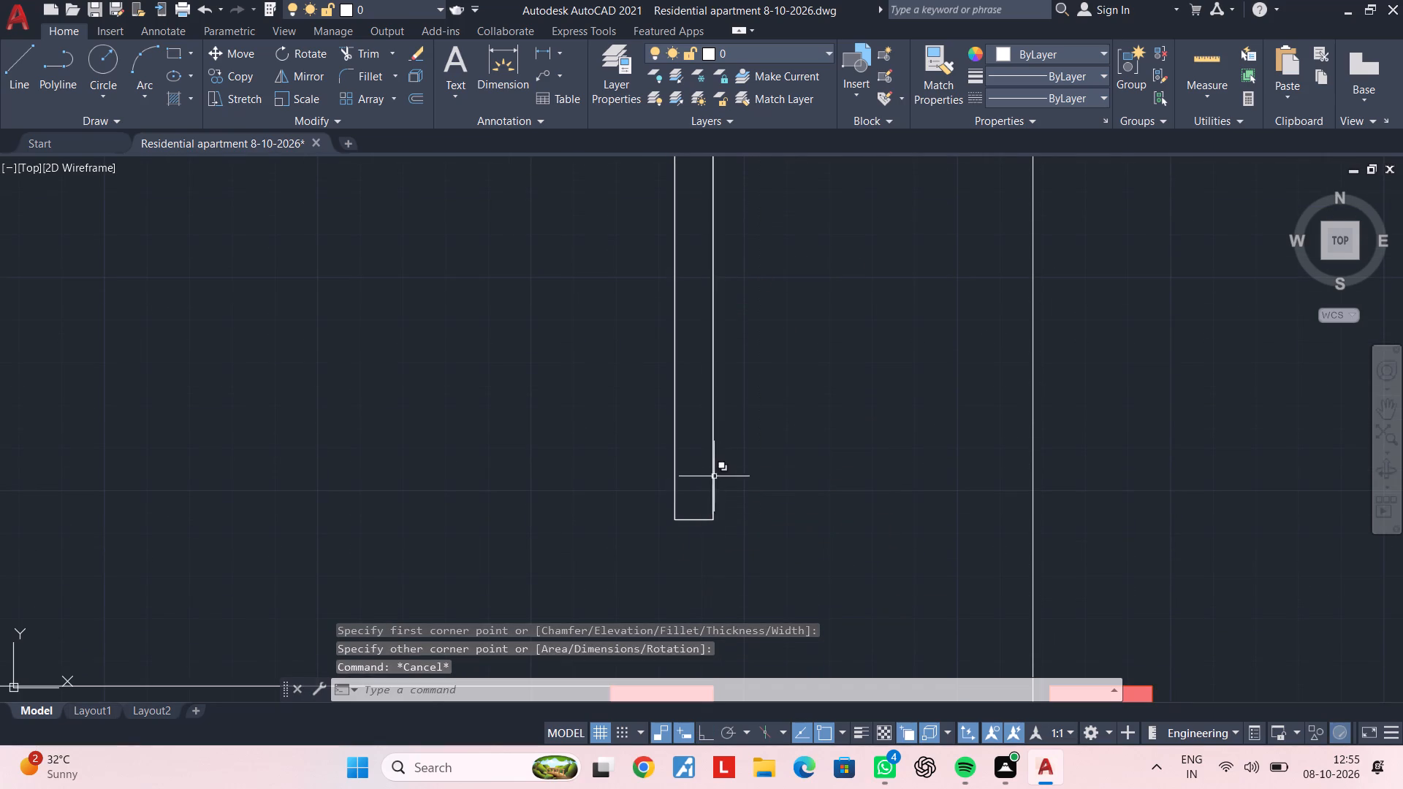
key("Escape")
Erase the separate lines overlapping the rectangle's east, west and south sides, keeping the rectangle itself.
middle_click_drag(713, 448, 712, 543)
key("Escape")
key("Escape")
left_click(712, 498)
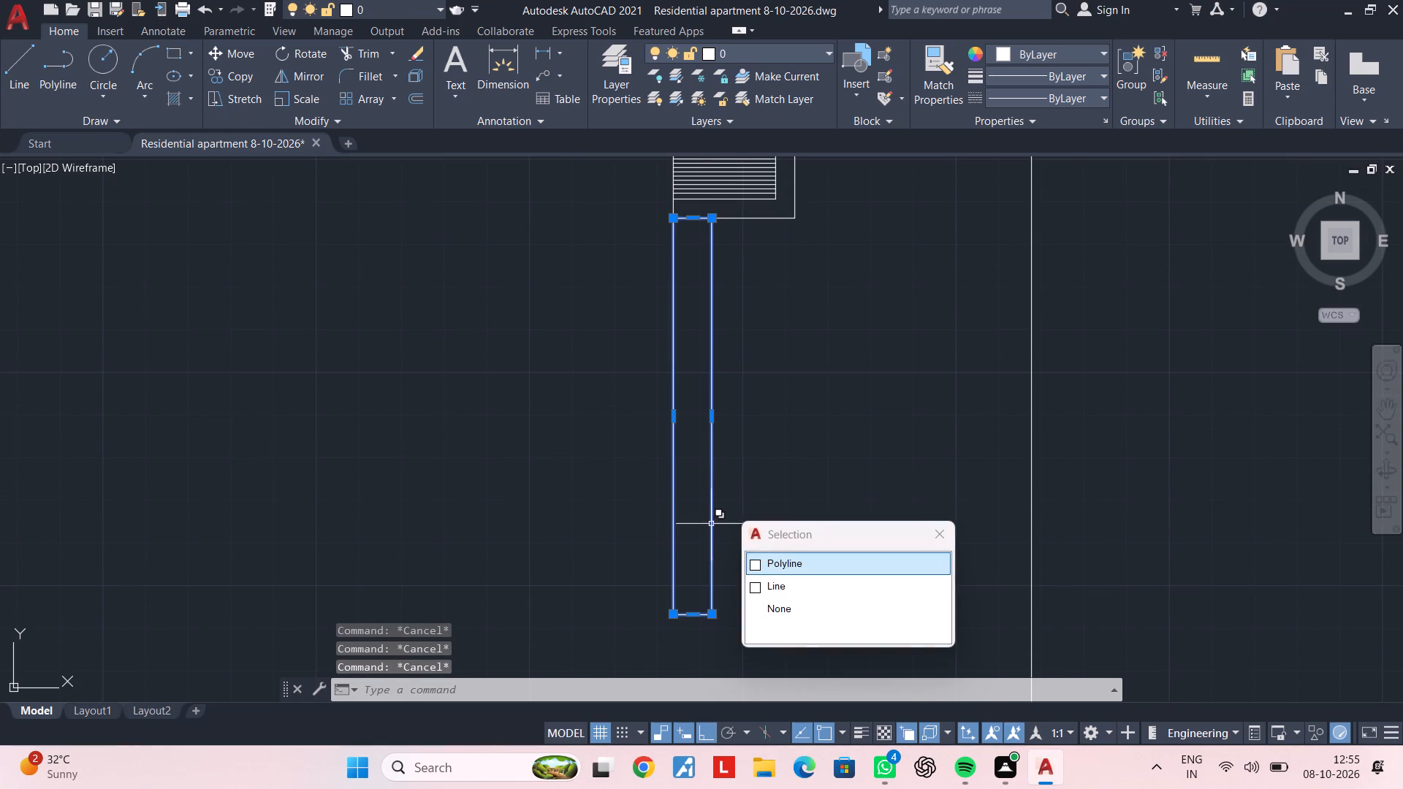
left_click(754, 592)
key("Delete")
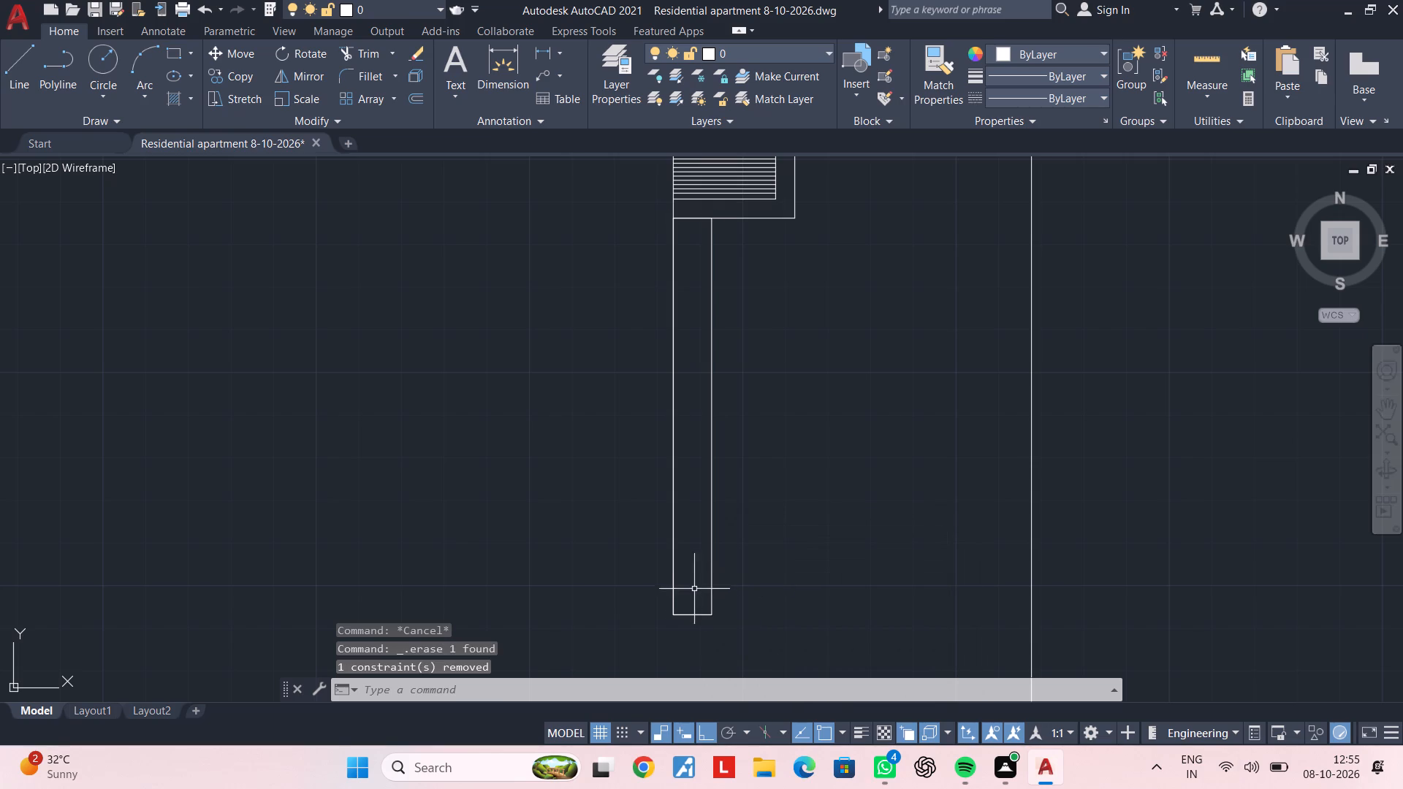
left_click(672, 578)
left_click(736, 667)
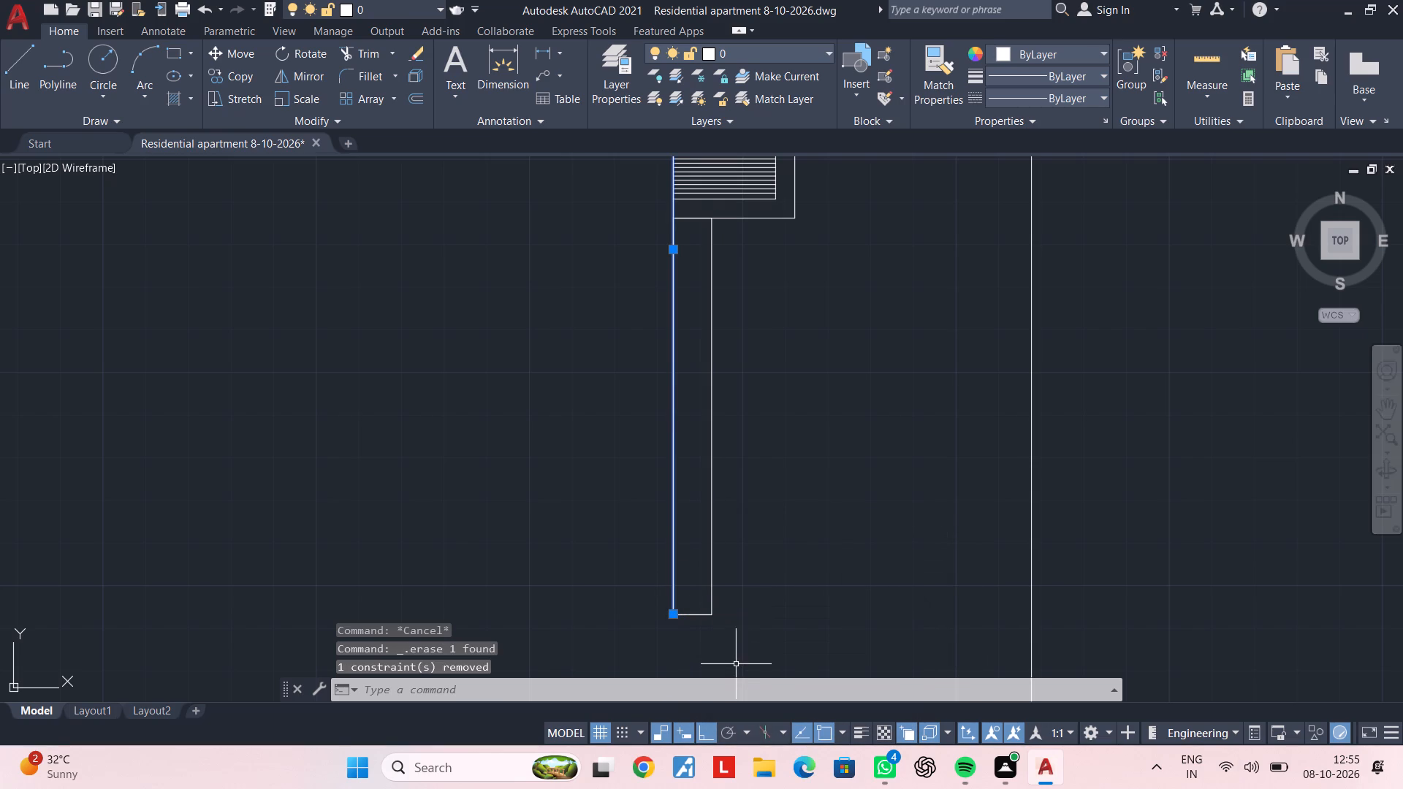
key("Delete")
left_click(692, 615)
left_click(756, 678)
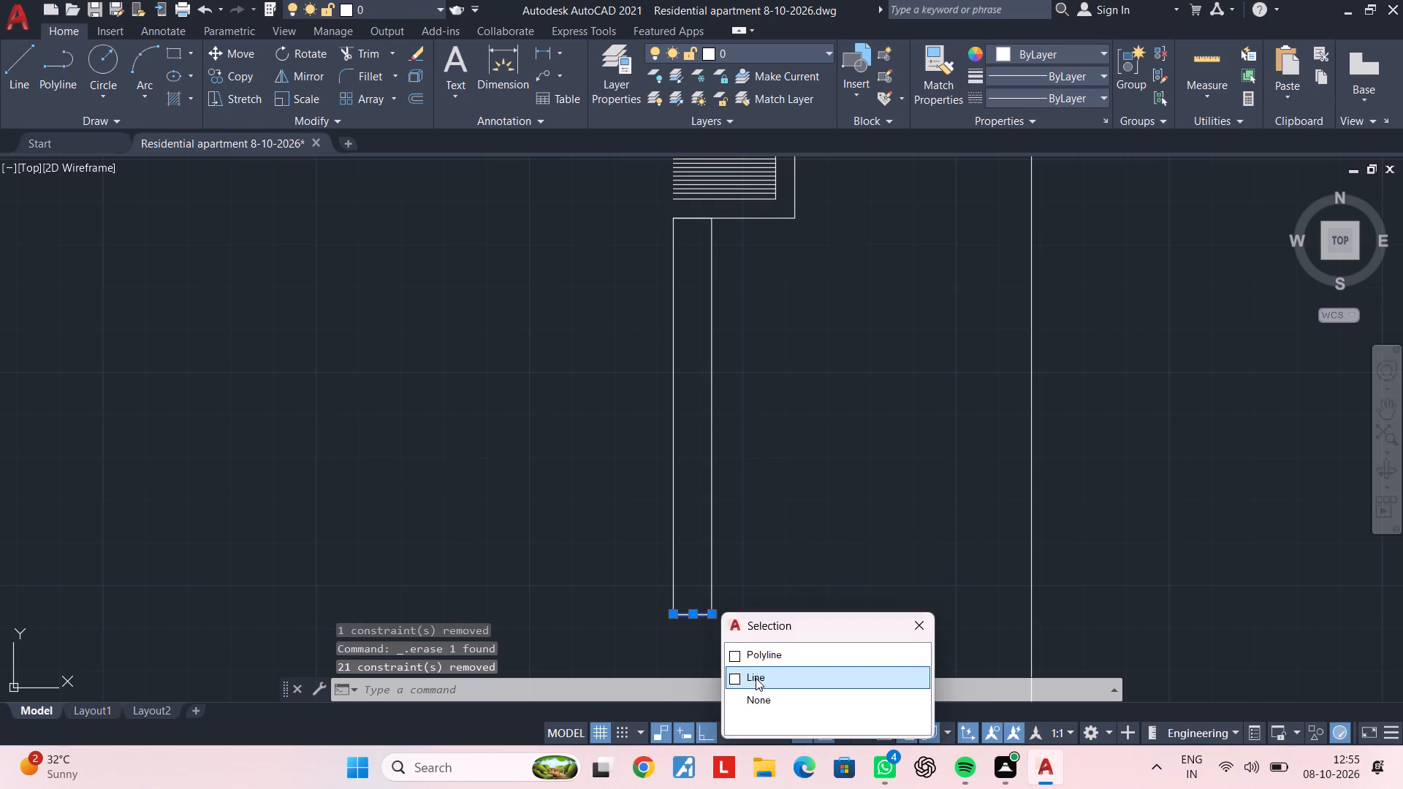
key("Delete")
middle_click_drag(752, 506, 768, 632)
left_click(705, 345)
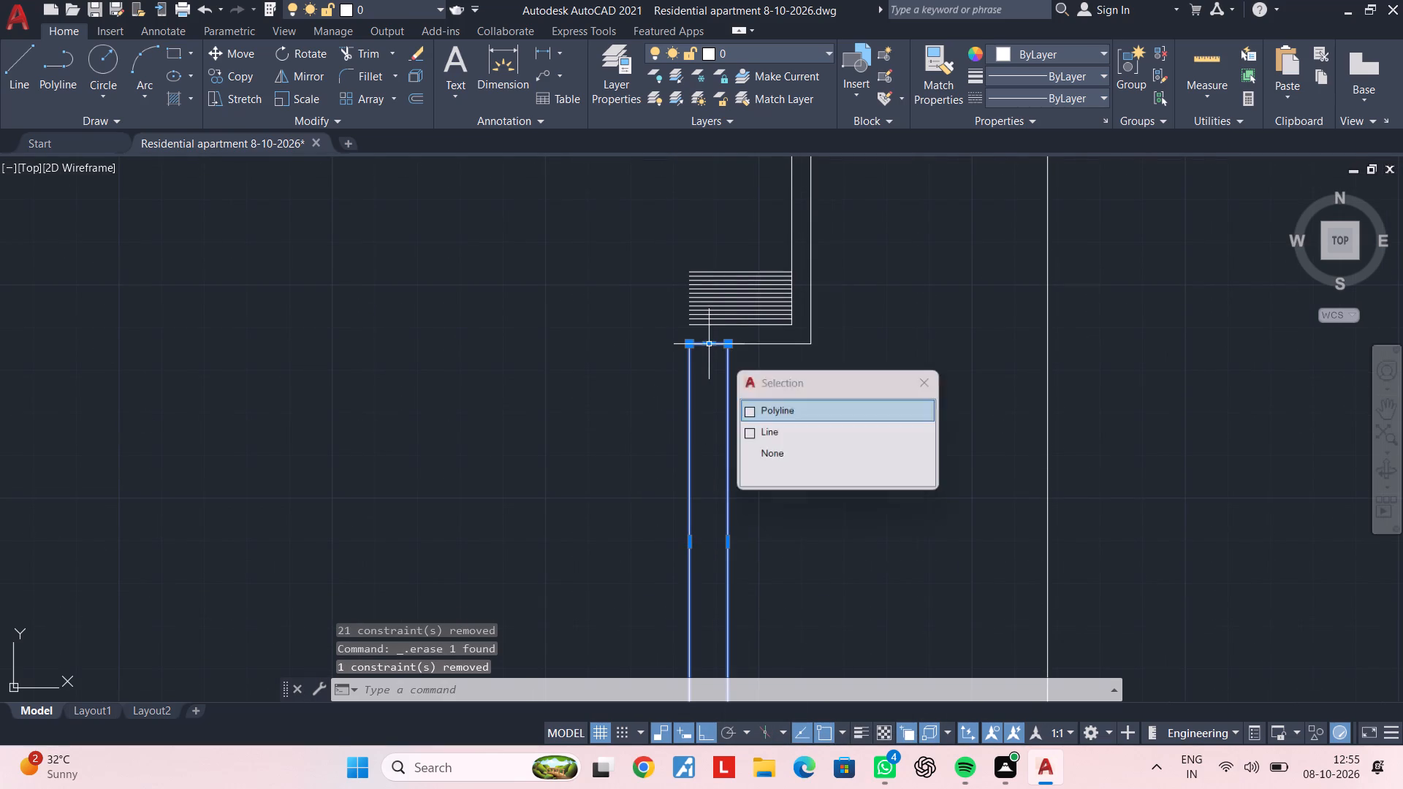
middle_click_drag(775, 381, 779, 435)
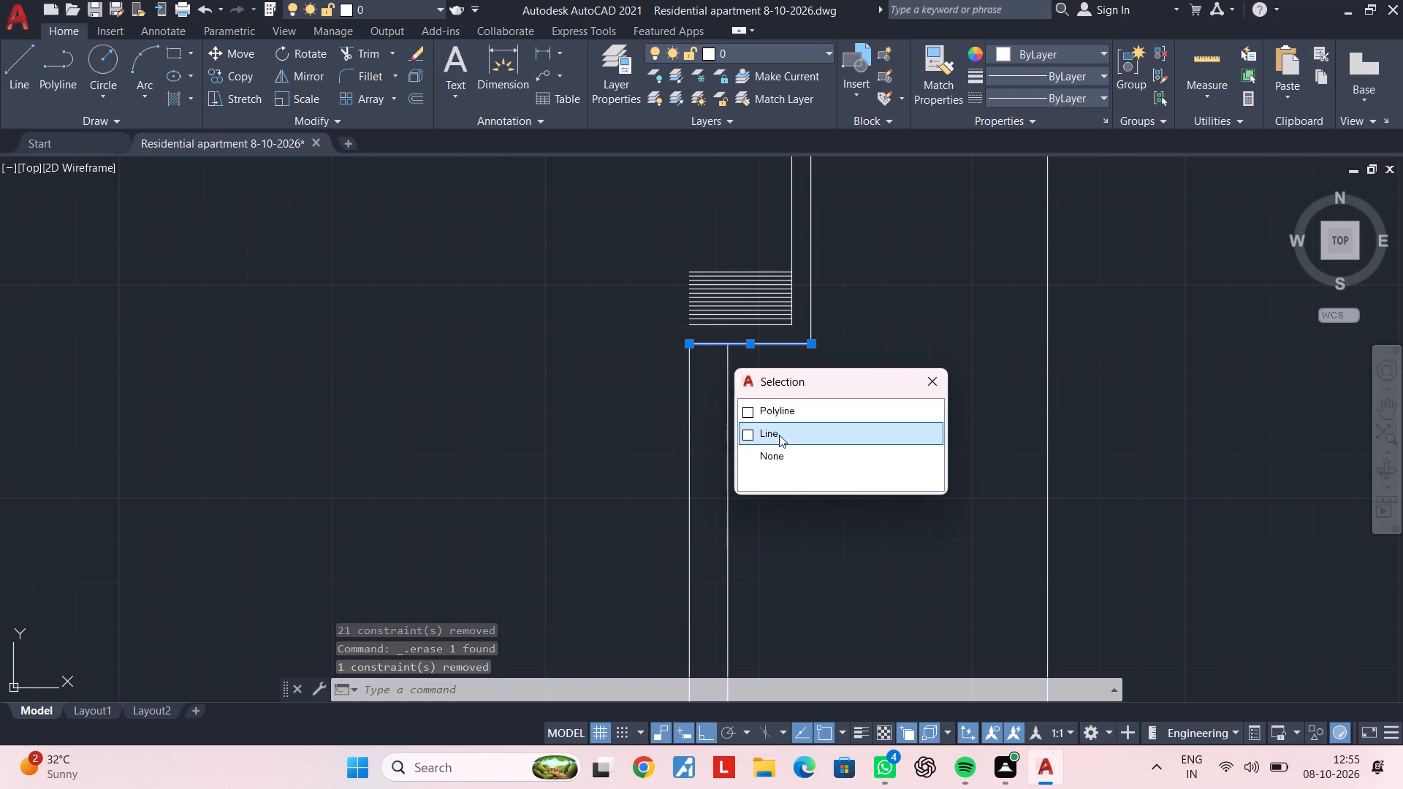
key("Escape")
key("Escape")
Trim the recess's south edge line where it overlaps the rectangle's north end.
type("tr")
key("space")
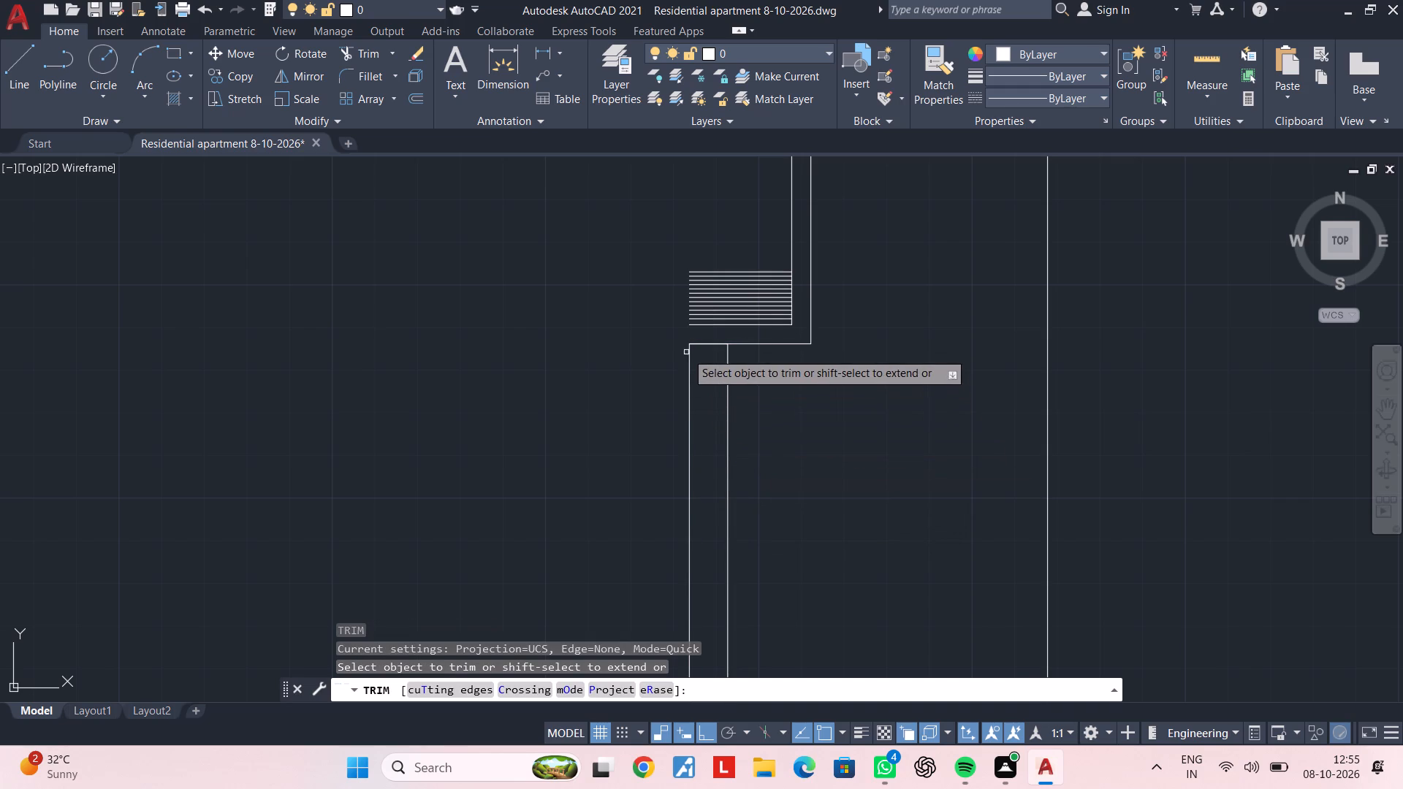
left_click(700, 343)
left_click(766, 432)
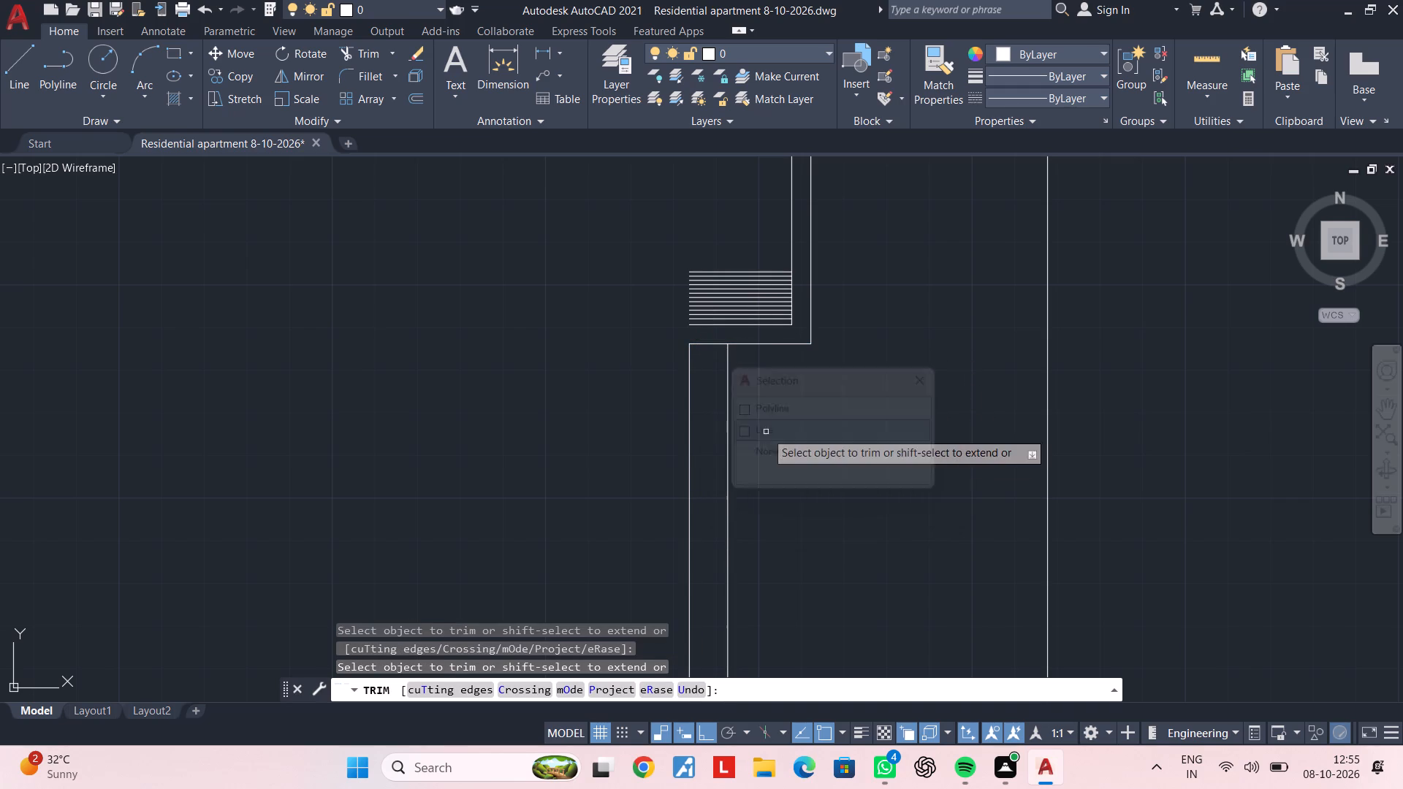
key("Escape")
key("Escape")
middle_click_drag(787, 463, 782, 376)
key("Escape")
Draw a vertical centre line through the rectangle from its north end's midpoint to its south end's midpoint.
scroll(760, 429, "down", 2)
middle_click_drag(760, 430, 760, 393)
key("Escape")
key("Escape")
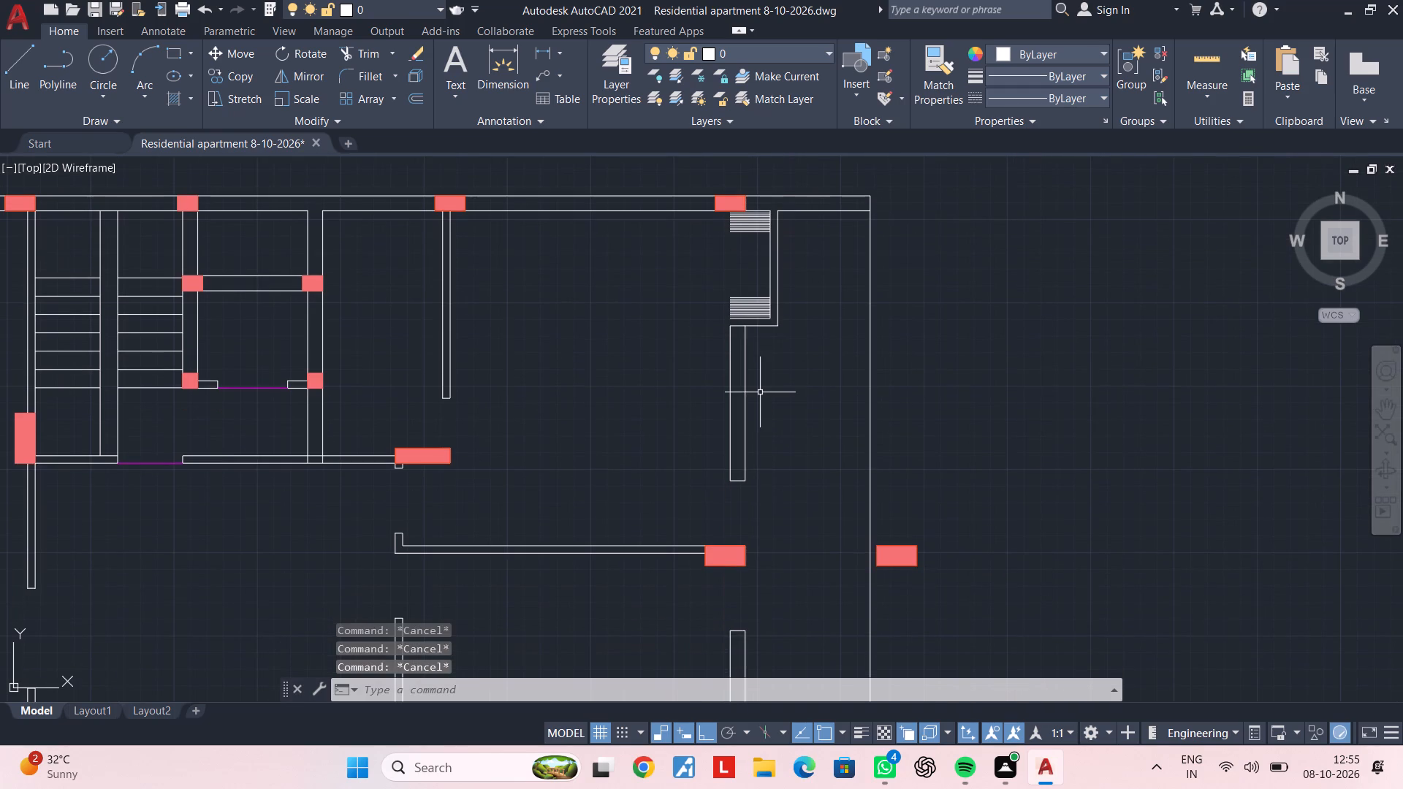
key("l")
key("space")
scroll(735, 316, "up", 1)
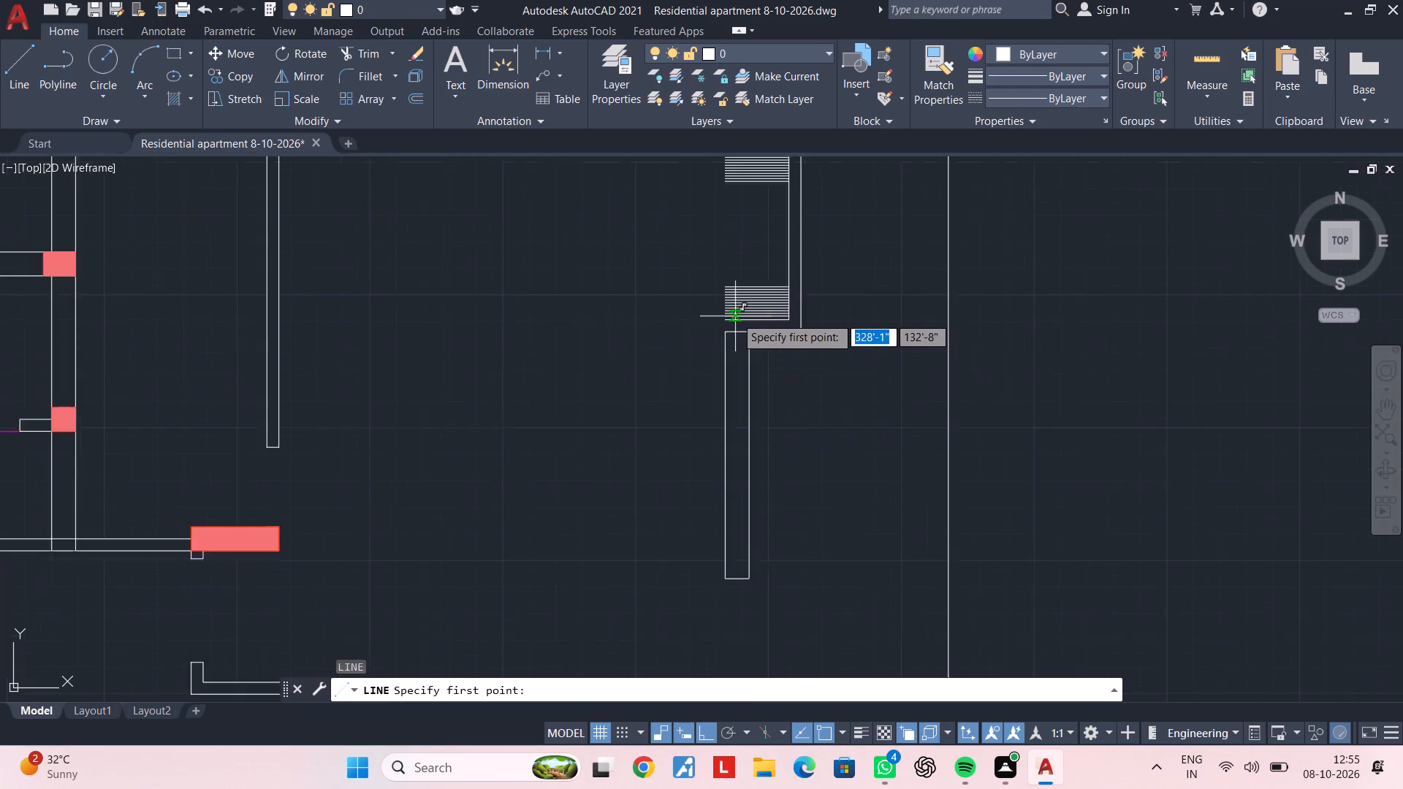
scroll(735, 316, "up", 1)
left_click(734, 343)
middle_click_drag(738, 527, 727, 362)
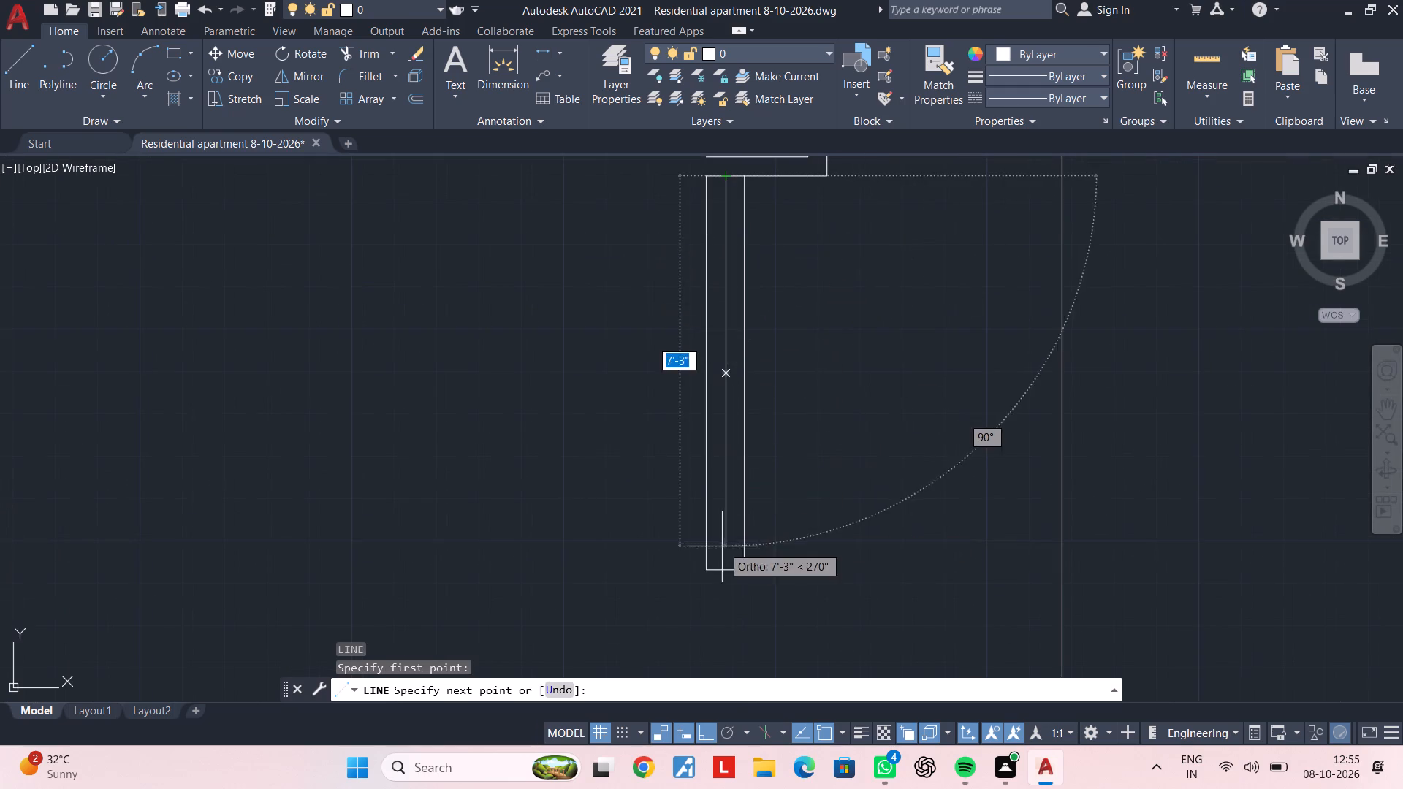
left_click(722, 577)
key("Escape")
key("Escape")
key("Escape")
middle_click_drag(734, 460, 719, 575)
key("Escape")
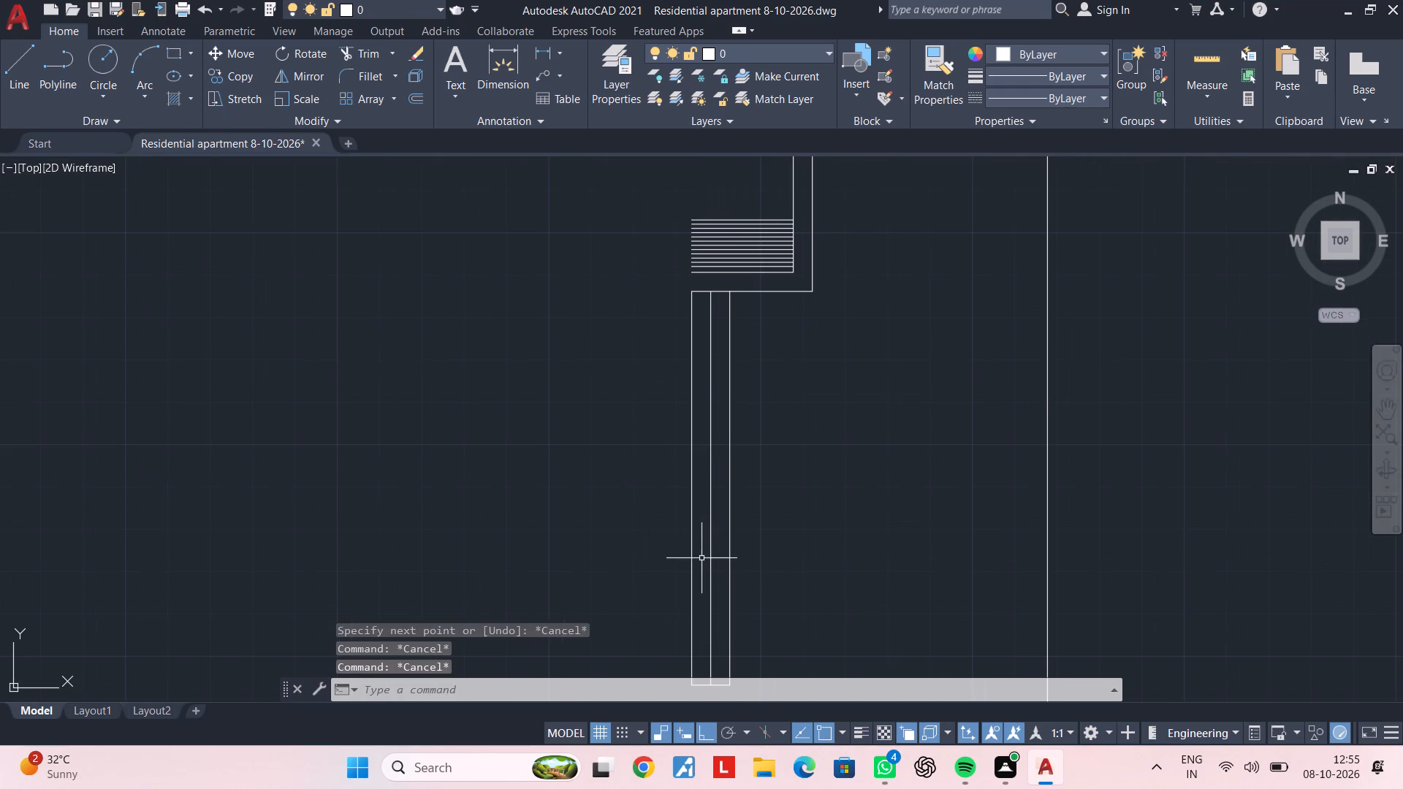
key("Escape")
key("Escape")
Offset the rectangle's centre line 2" to the west and 2" to the east.
type("of 2\"")
key("Return")
scroll(723, 538, "up", 1)
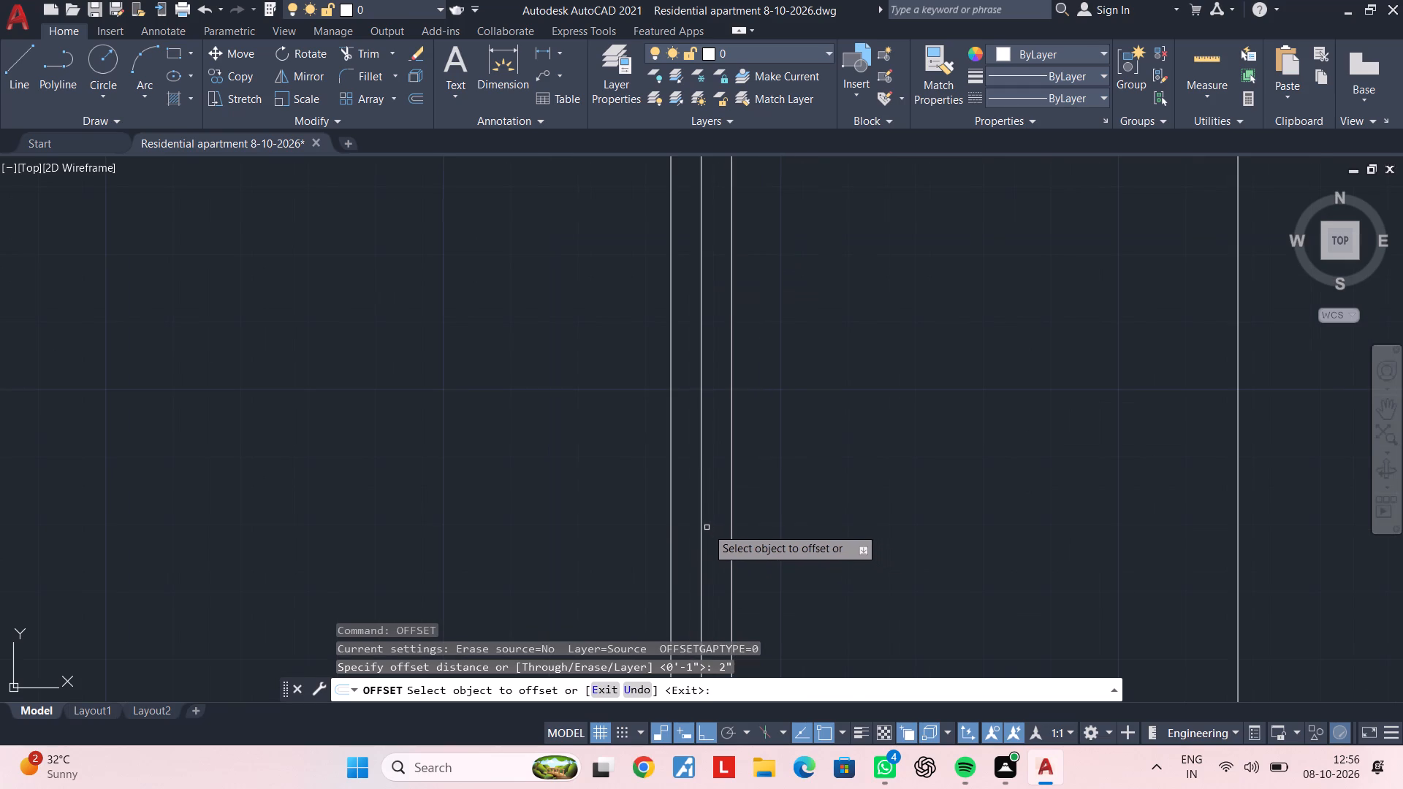
left_click(701, 525)
left_click(685, 528)
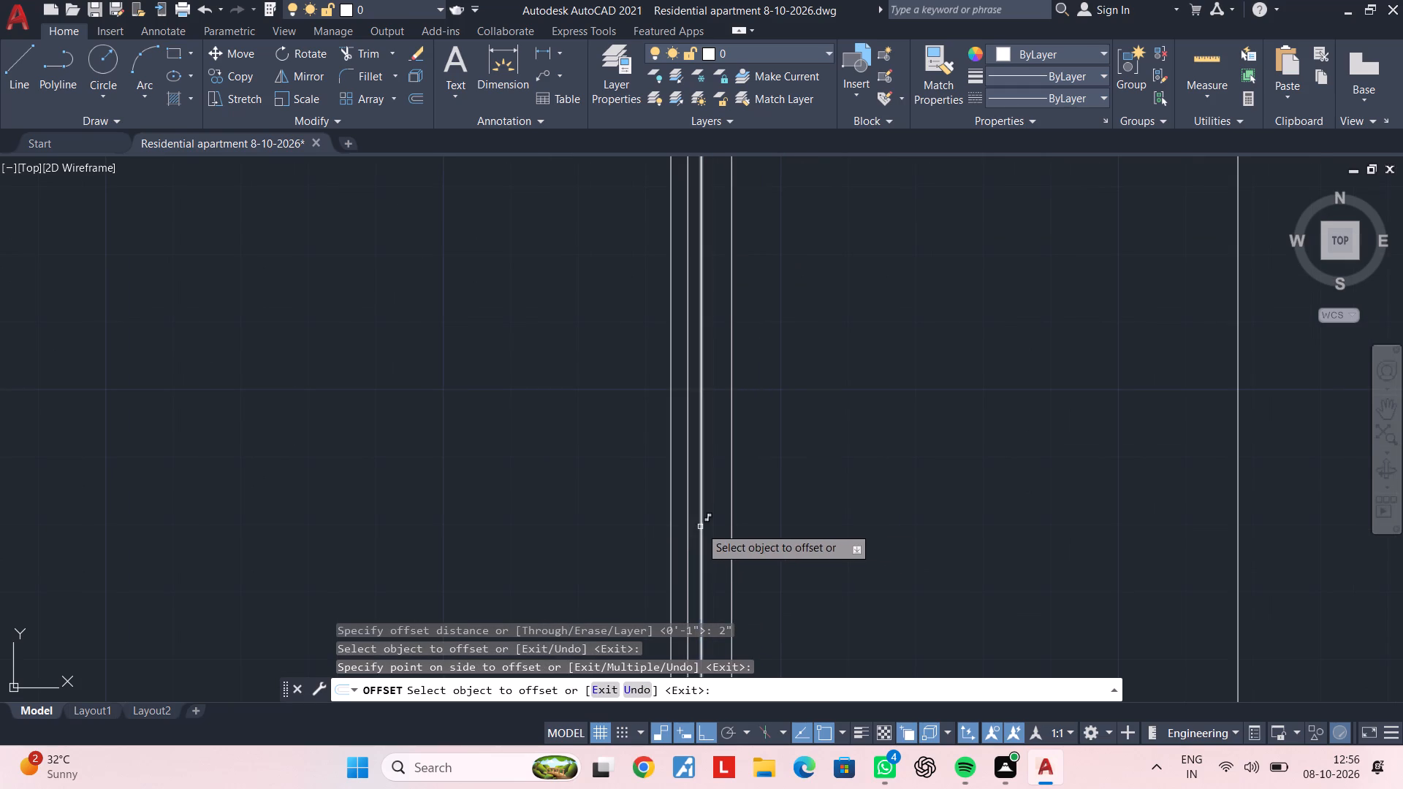
left_click(700, 527)
left_click(713, 526)
key("Escape")
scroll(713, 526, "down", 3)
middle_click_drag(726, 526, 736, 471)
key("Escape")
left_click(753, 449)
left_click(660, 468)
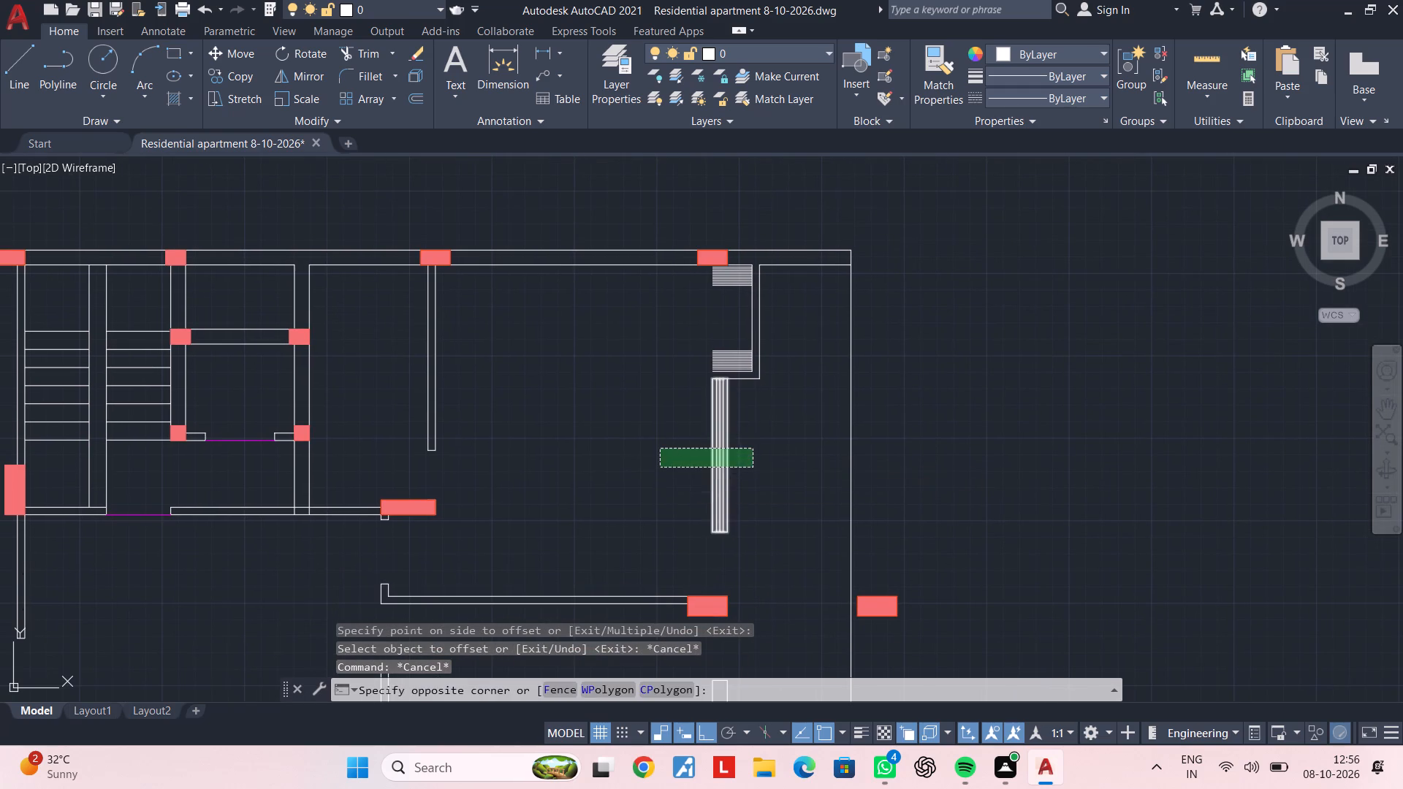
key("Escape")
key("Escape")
Trim both lines of the southeast room's east wall between the two short cross lines, leaving an open gap.
middle_click_drag(750, 473, 746, 315)
scroll(747, 336, "up", 1)
key("Escape")
middle_click_drag(764, 570, 756, 403)
key("Escape")
scroll(743, 495, "down", 1)
middle_click_drag(743, 497, 743, 369)
key("Escape")
key("Escape")
key("Escape")
key("Escape")
key("Escape")
key("Escape")
middle_click_drag(751, 511, 735, 388)
key("Escape")
key("Escape")
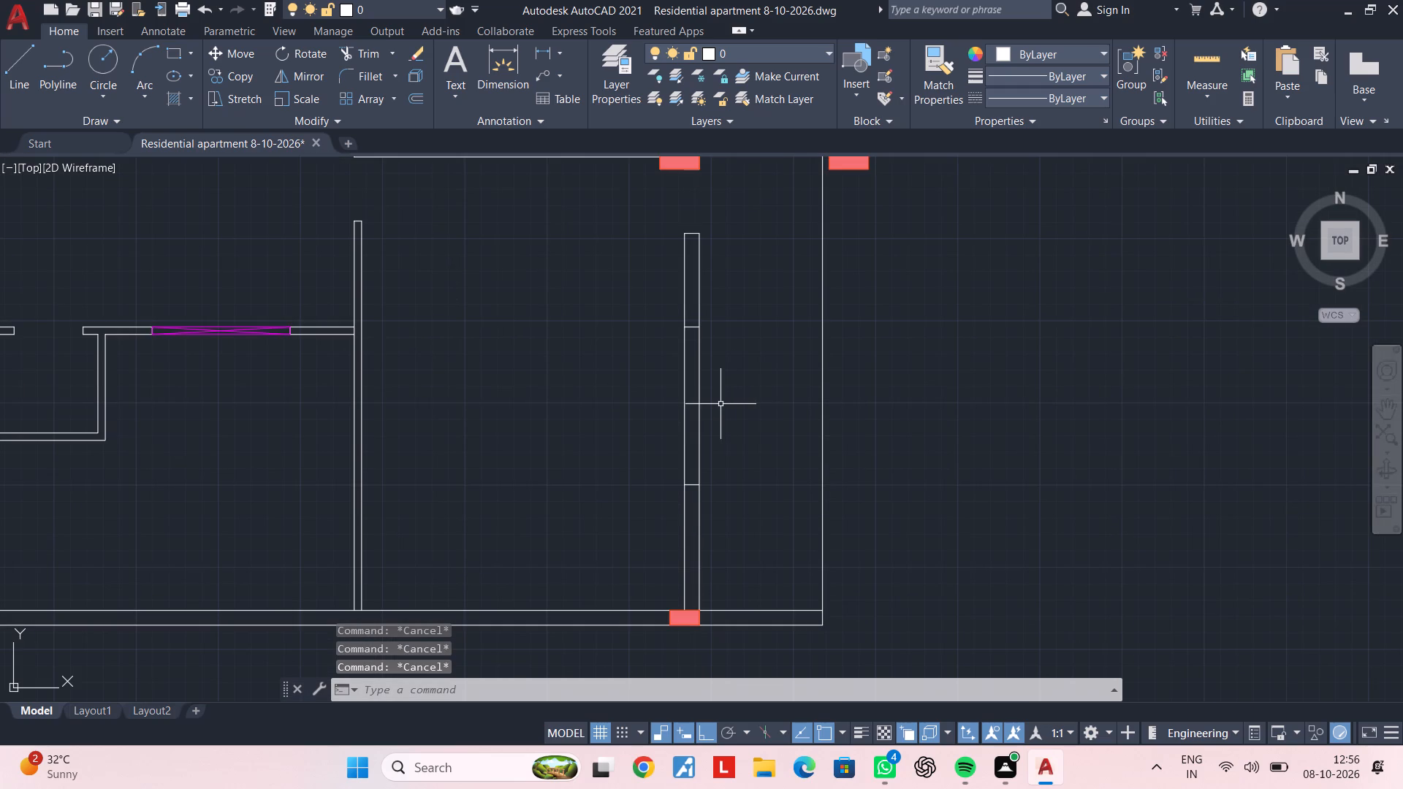
key("t")
key("r")
key("space")
left_click(721, 419)
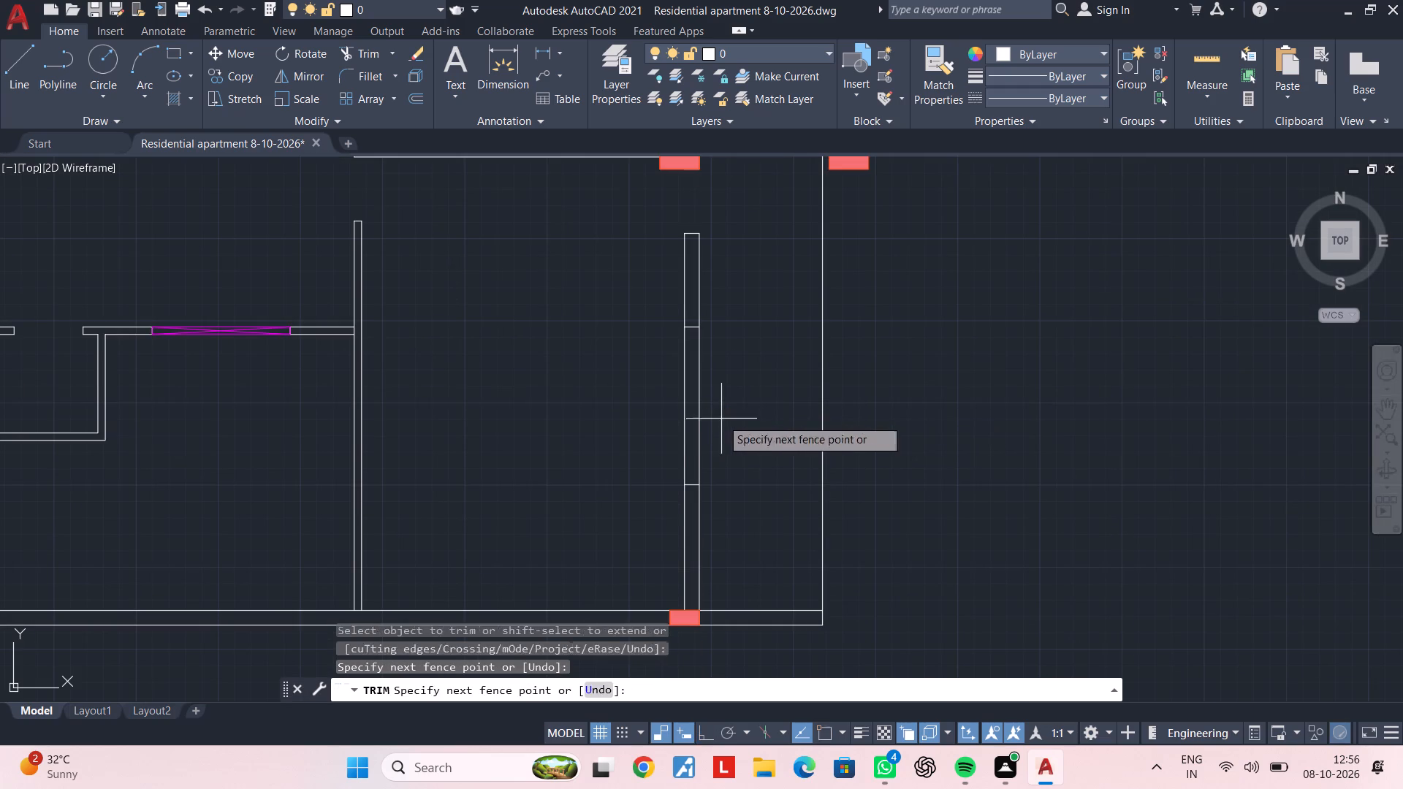
left_click(651, 425)
key("Escape")
key("Escape")
Draw a rectangle filling the gap in the east wall, from its northwest corner to its southeast corner.
type("rec")
key("space")
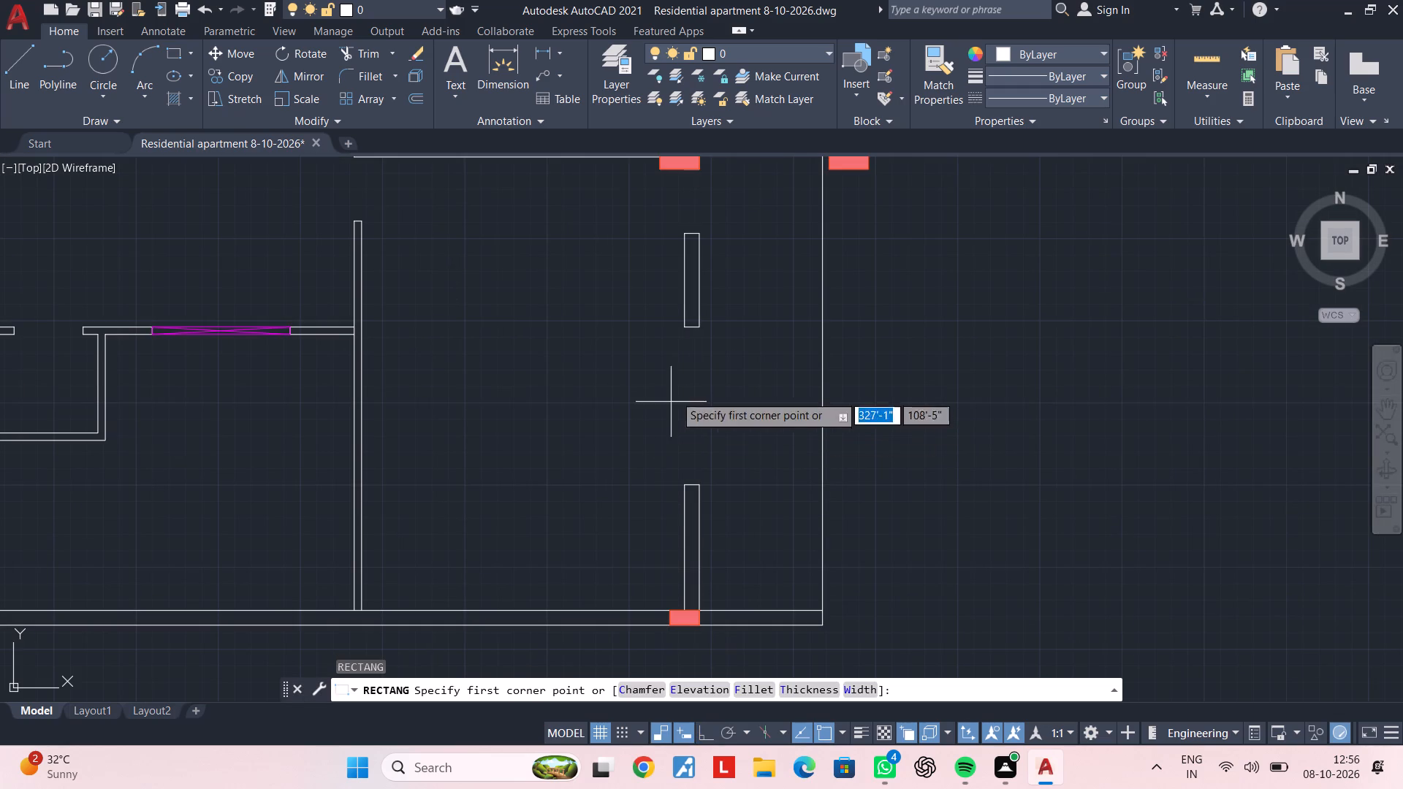
left_click(685, 323)
scroll(710, 489, "up", 1)
left_click(691, 481)
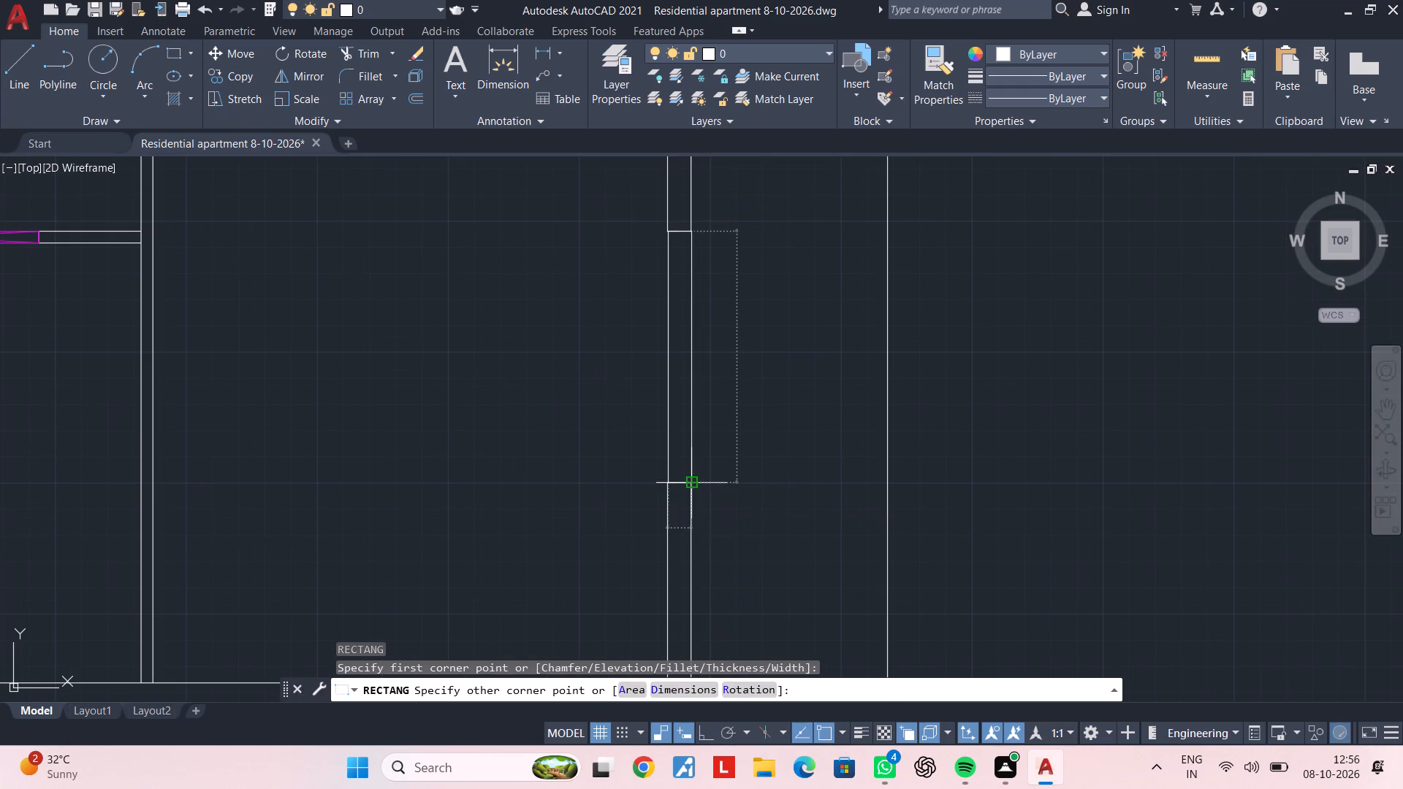
key("Escape")
middle_click_drag(688, 316, 687, 392)
key("Escape")
key("Escape")
Draw a vertical centre line through the new rectangle from its north end's midpoint to its south end's midpoint.
type("l")
key("space")
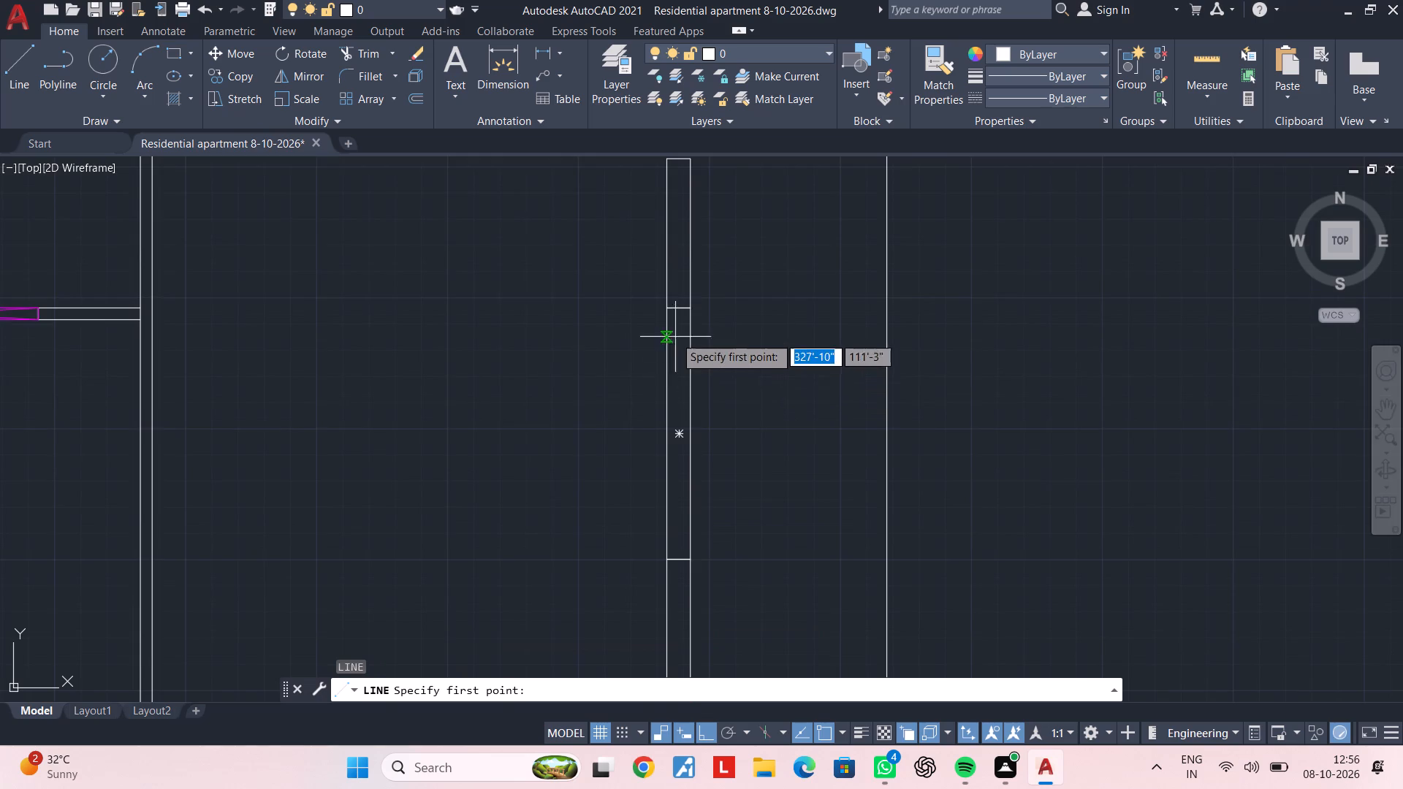
scroll(672, 322, "up", 2)
left_click(675, 286)
middle_click_drag(682, 451, 669, 223)
scroll(646, 333, "down", 1)
middle_click_drag(646, 357, 652, 229)
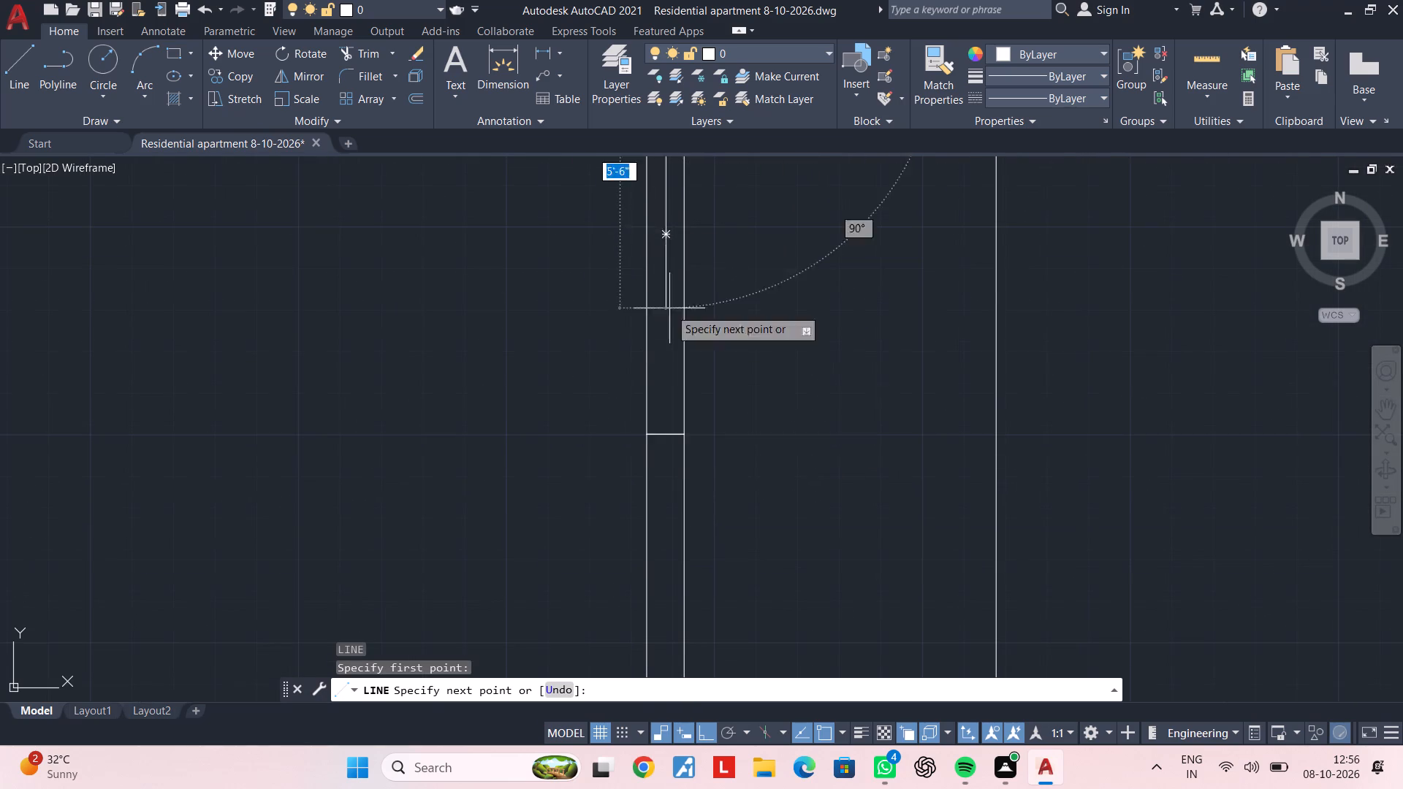
left_click(668, 435)
key("Escape")
scroll(678, 350, "down", 1)
key("Escape")
key("Escape")
key("Escape")
Offset the southern rectangle's centre line 2" to the west and 2" to the east.
middle_click_drag(666, 289, 626, 470)
key("Escape")
key("Escape")
type("of 2\"")
key("Return")
scroll(611, 432, "up", 2)
left_click(632, 433)
left_click(617, 435)
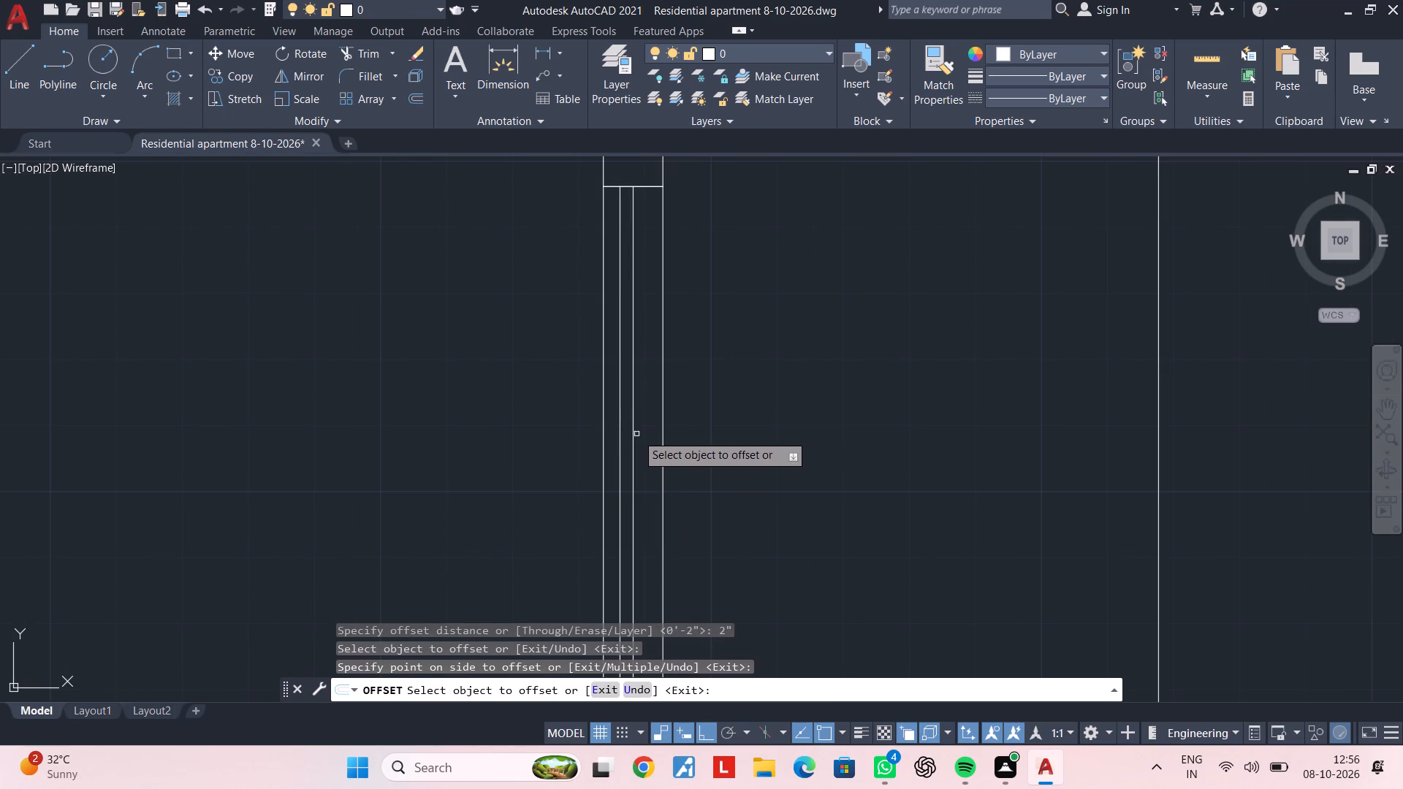
left_click(632, 434)
left_click(659, 430)
key("Escape")
scroll(659, 430, "down", 5)
key("Escape")
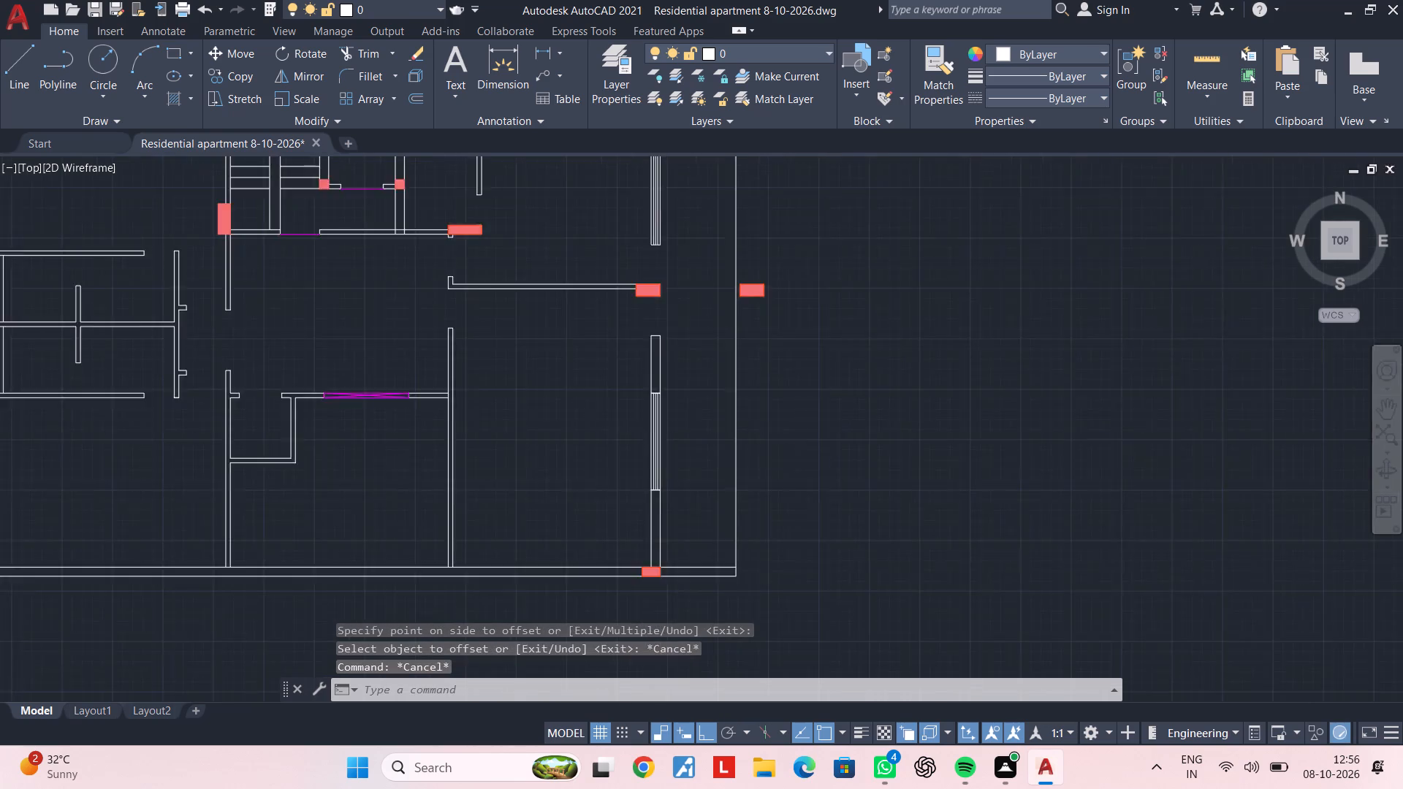
Review the whole floor plan, including the column at the south end of the east wall.
middle_click_drag(664, 419, 664, 359)
key("Escape")
middle_click_drag(555, 349, 578, 435)
key("Escape")
middle_click_drag(642, 432, 658, 471)
key("Escape")
middle_click_drag(650, 471, 707, 463)
middle_click_drag(693, 498, 704, 470)
key("Escape")
key("Escape")
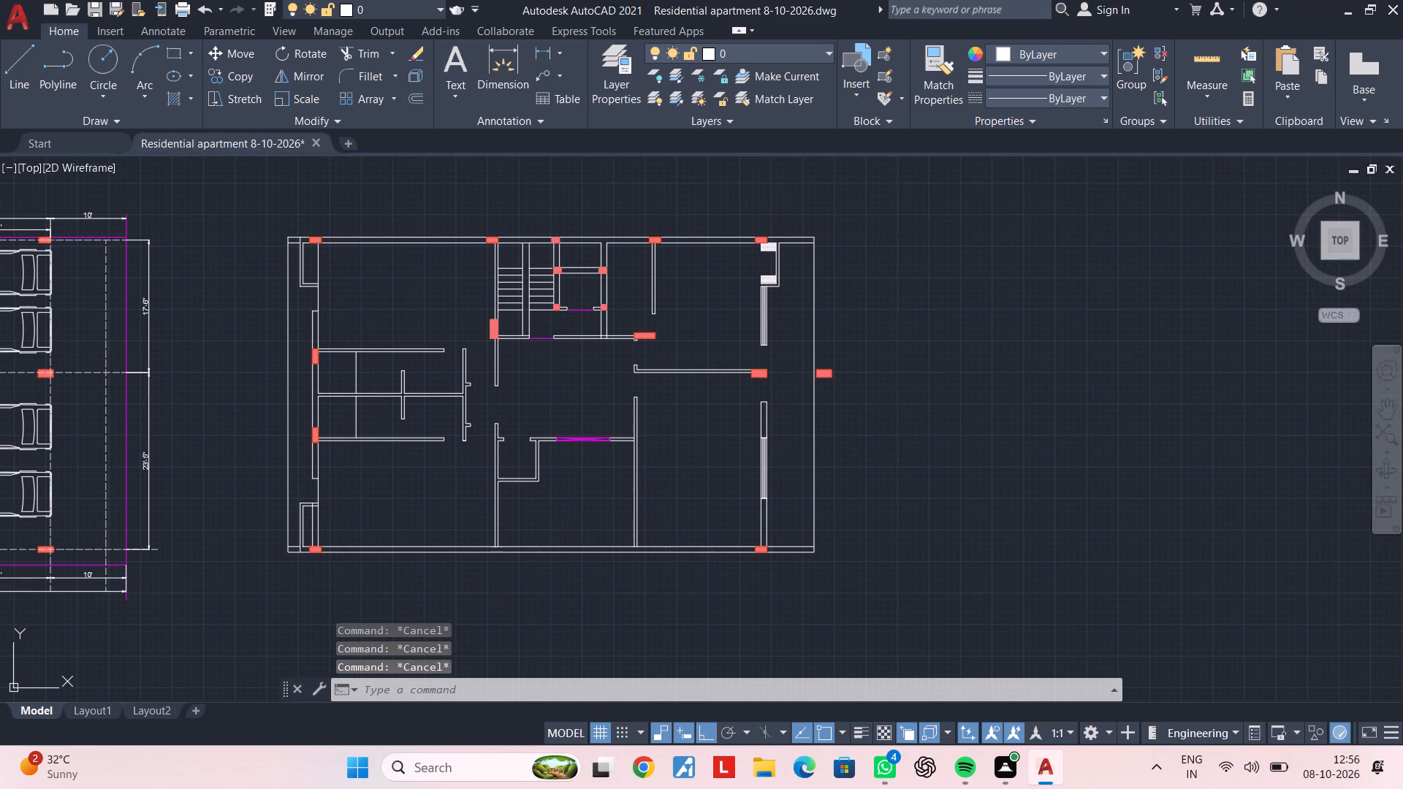
key("Escape")
key("Escape")
key("Escape")
scroll(758, 568, "up", 3)
middle_click_drag(678, 558, 713, 544)
key("Escape")
key("Escape")
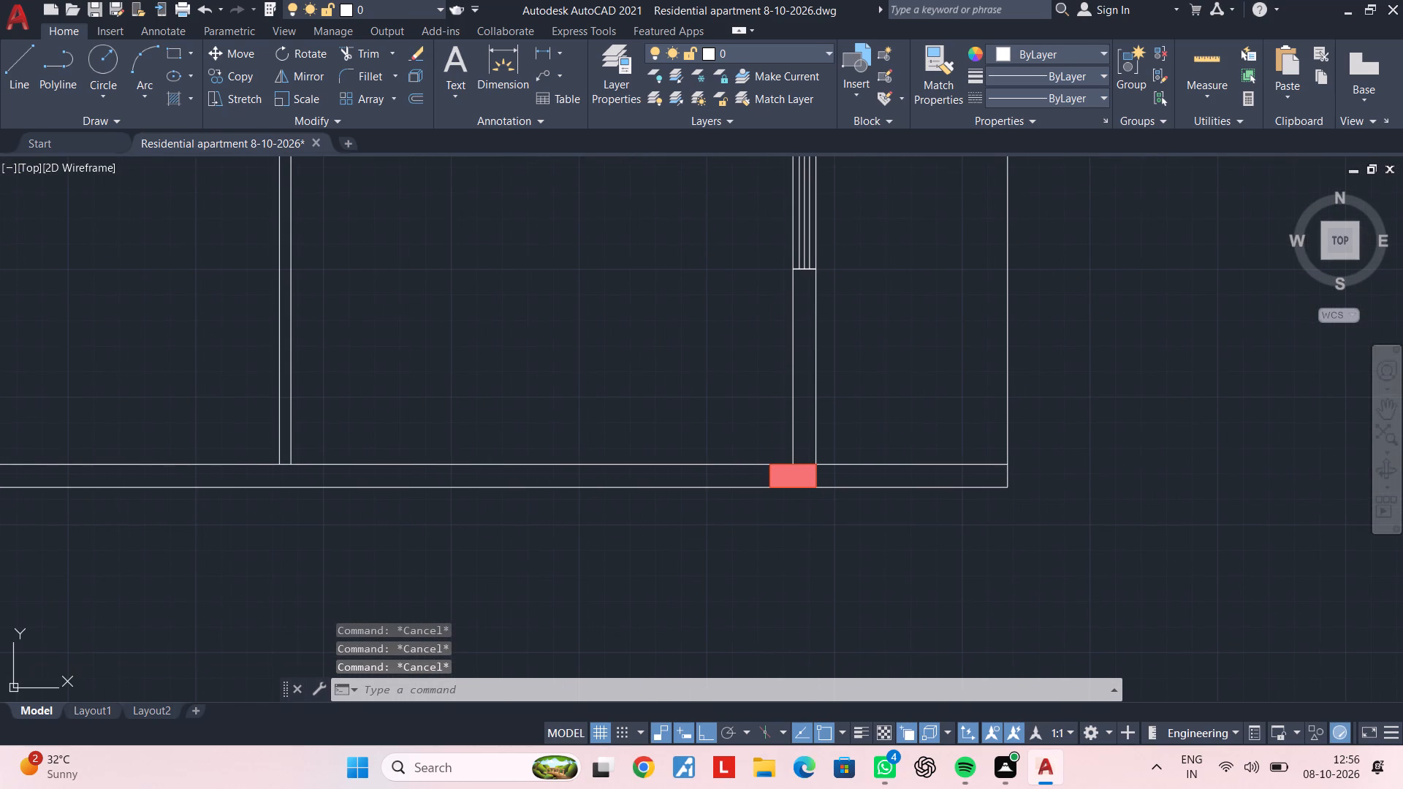
key("Escape")
key("Escape")
key("Escape")
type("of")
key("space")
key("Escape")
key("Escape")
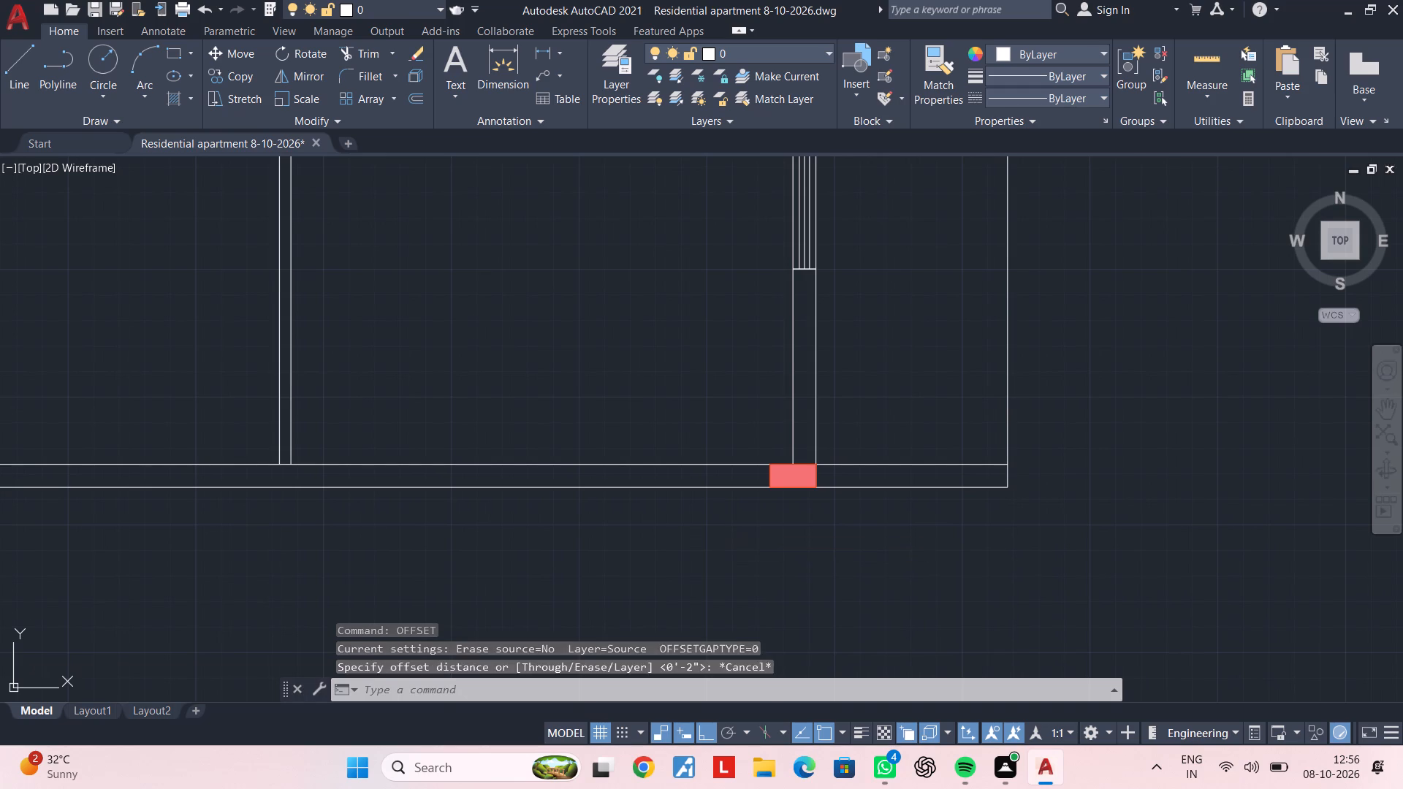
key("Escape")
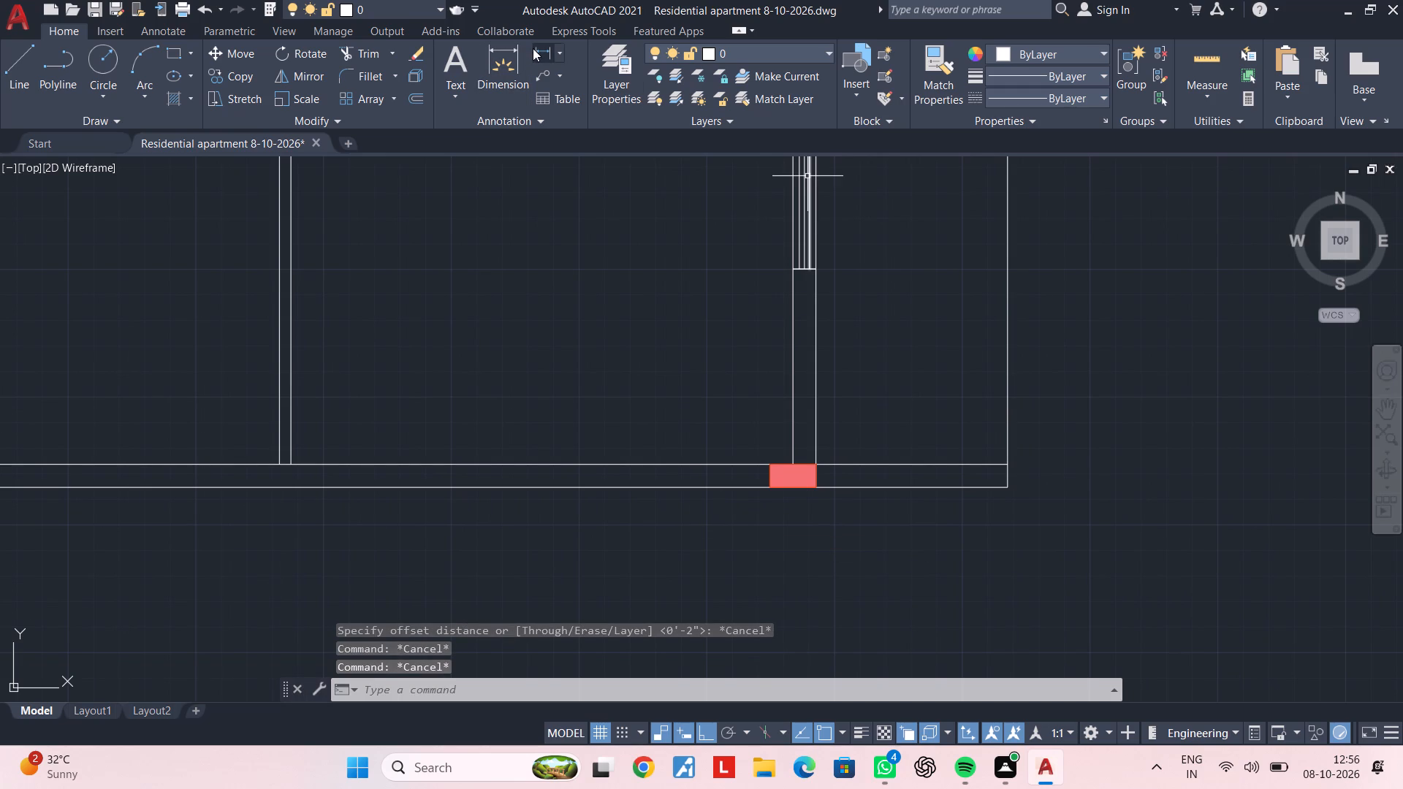
Measure the horizontal distance between the southeast column's northwest corner and the wall's west line, without placing a dimension.
left_click(533, 48)
scroll(755, 447, "up", 3)
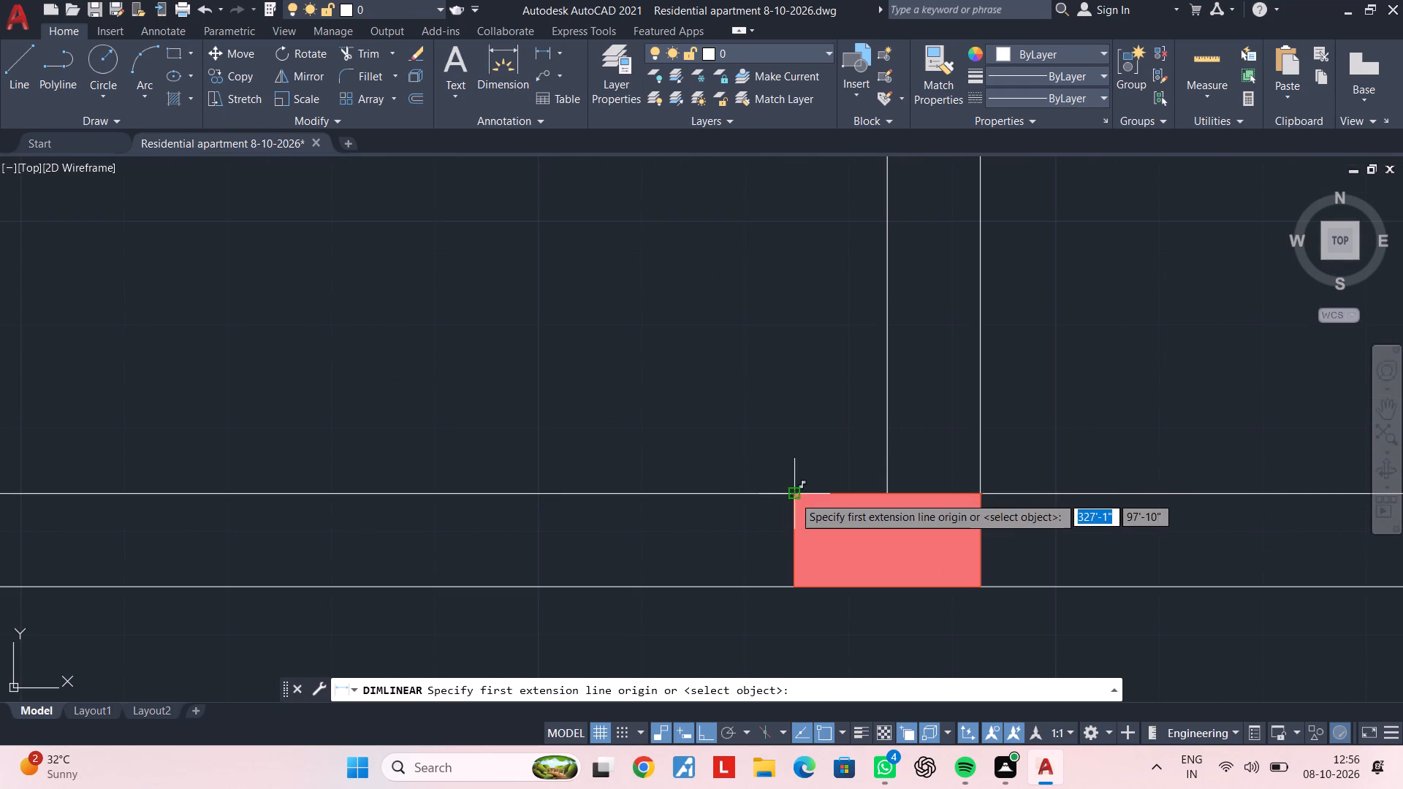
left_click(794, 496)
left_click(884, 495)
key("Escape")
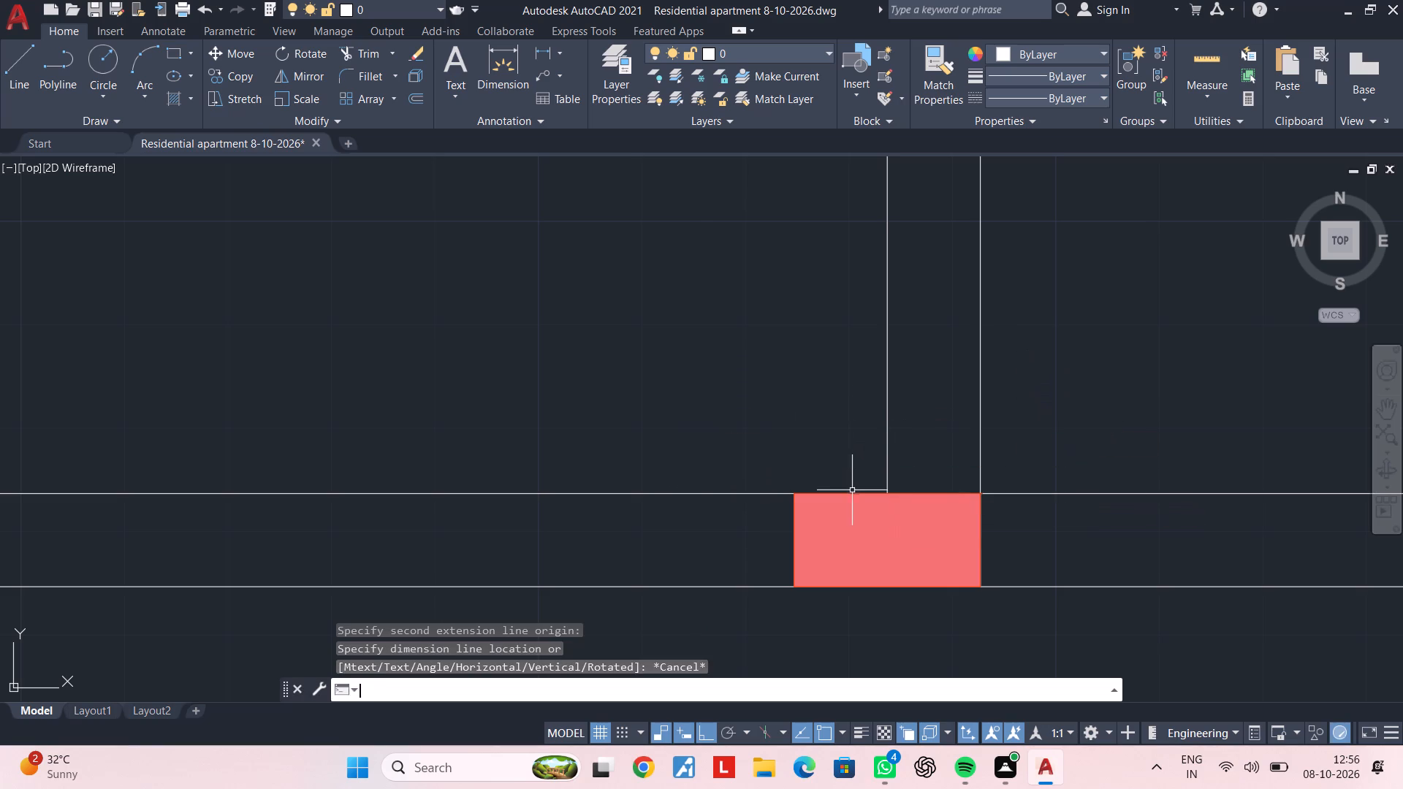
key("space")
left_click(887, 495)
left_click(795, 497)
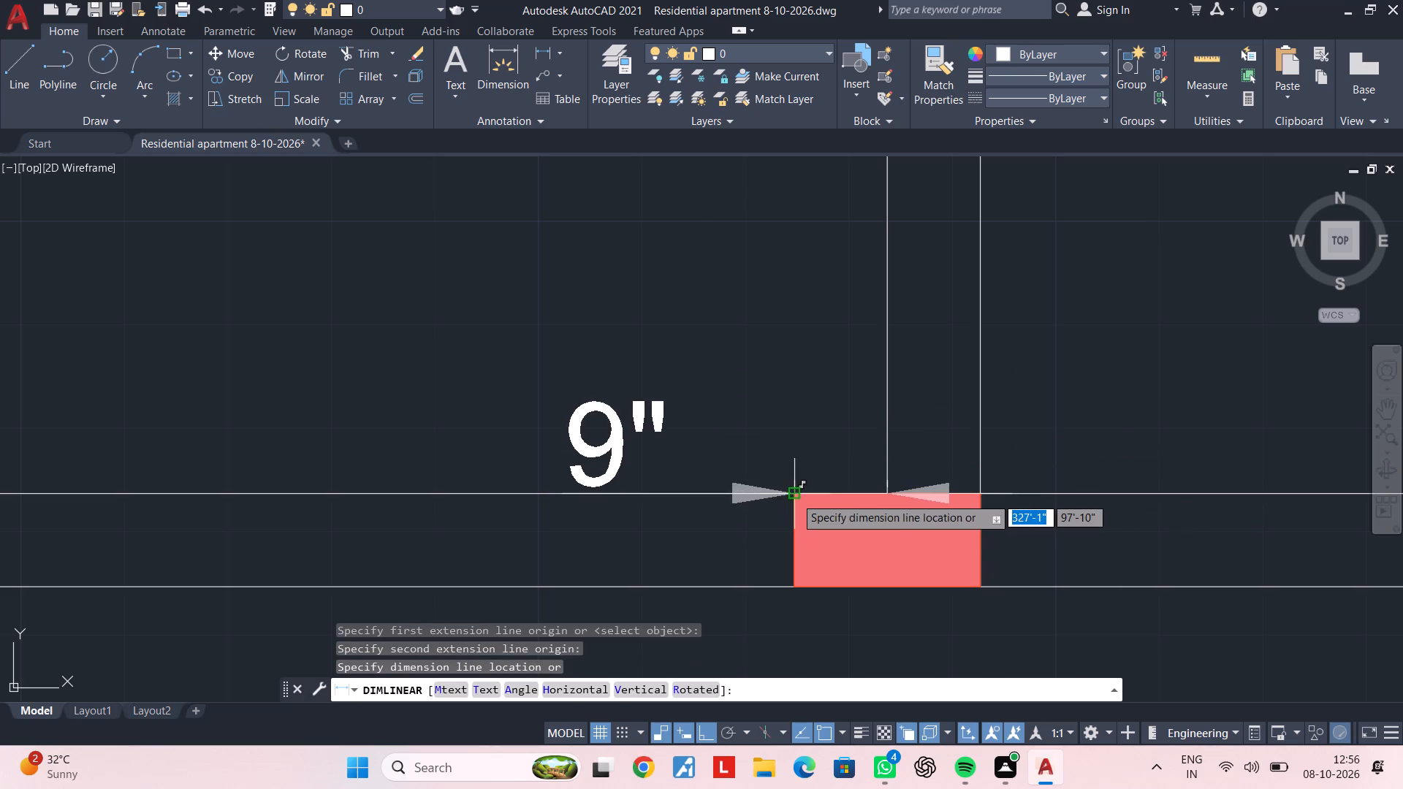
key("Escape")
key("Escape")
key("Escape")
key("Escape")
key("Escape")
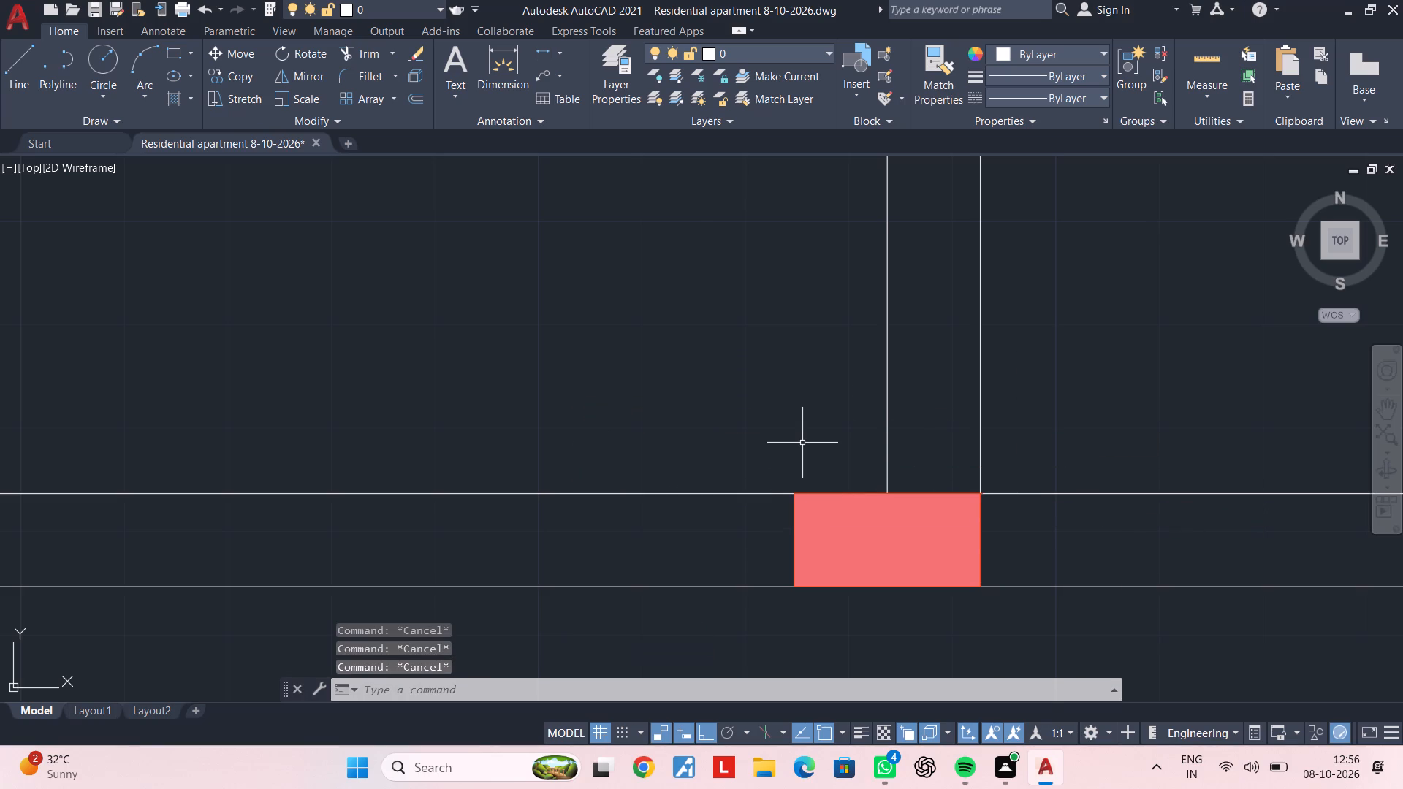
Measure the southeast column's width along its south edge, without placing a dimension.
key("space")
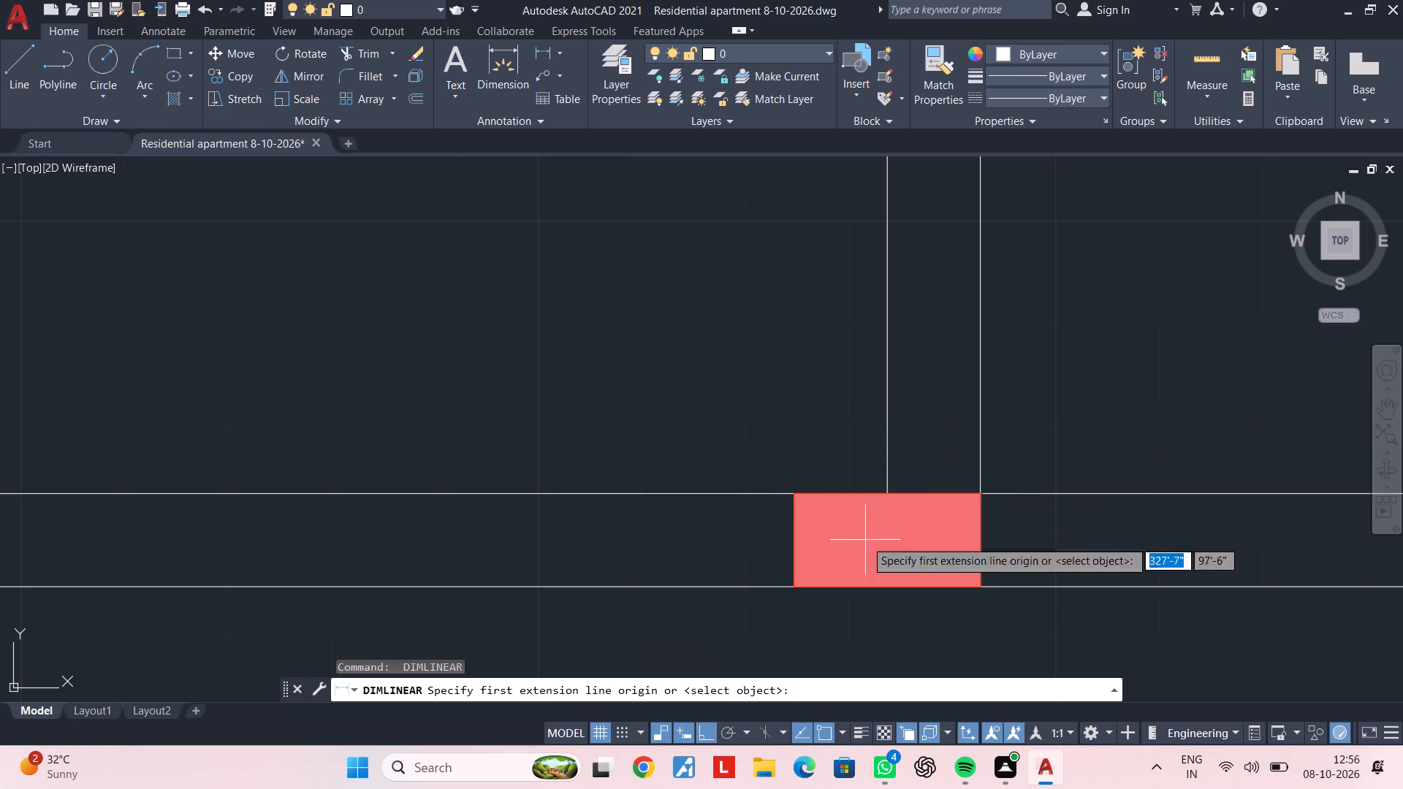
left_click(979, 590)
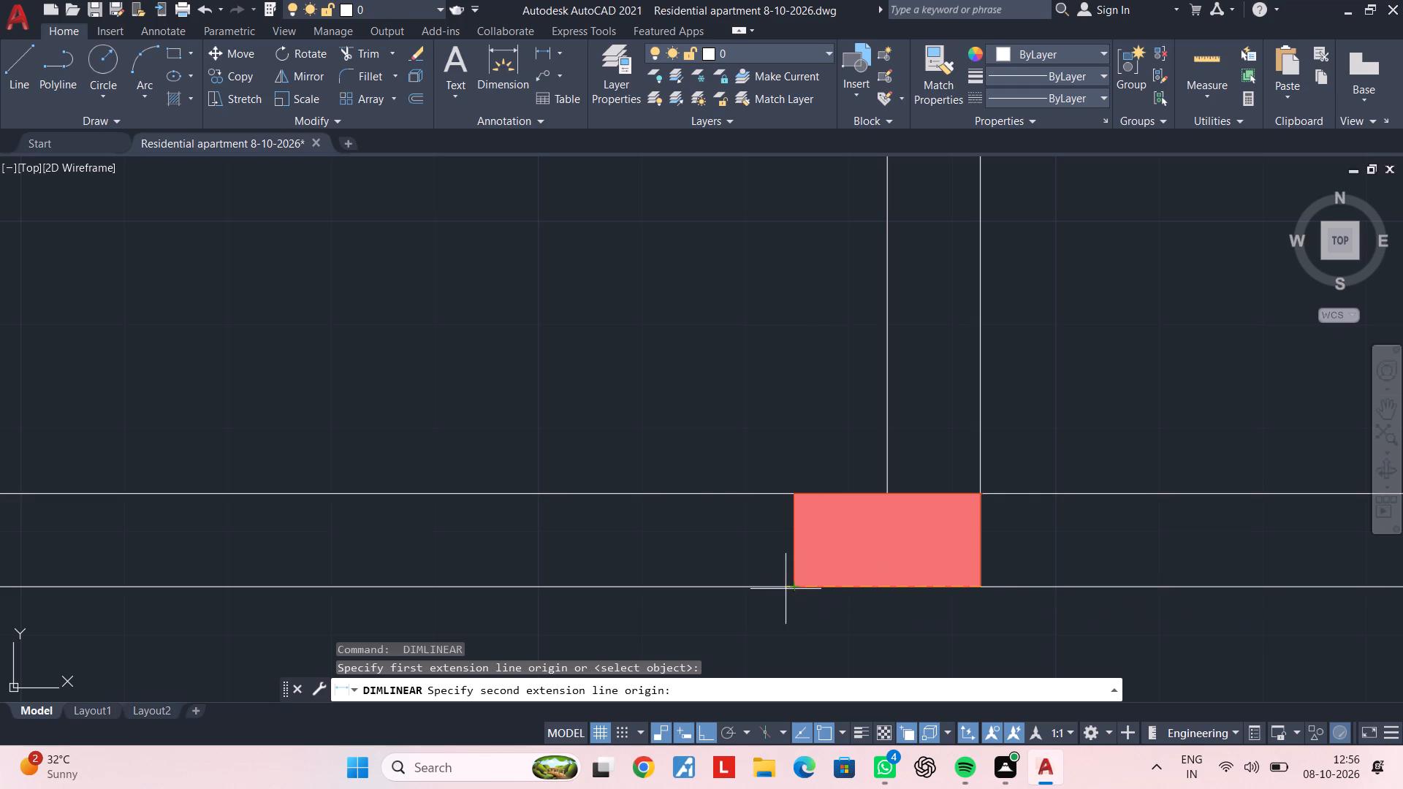
left_click(791, 588)
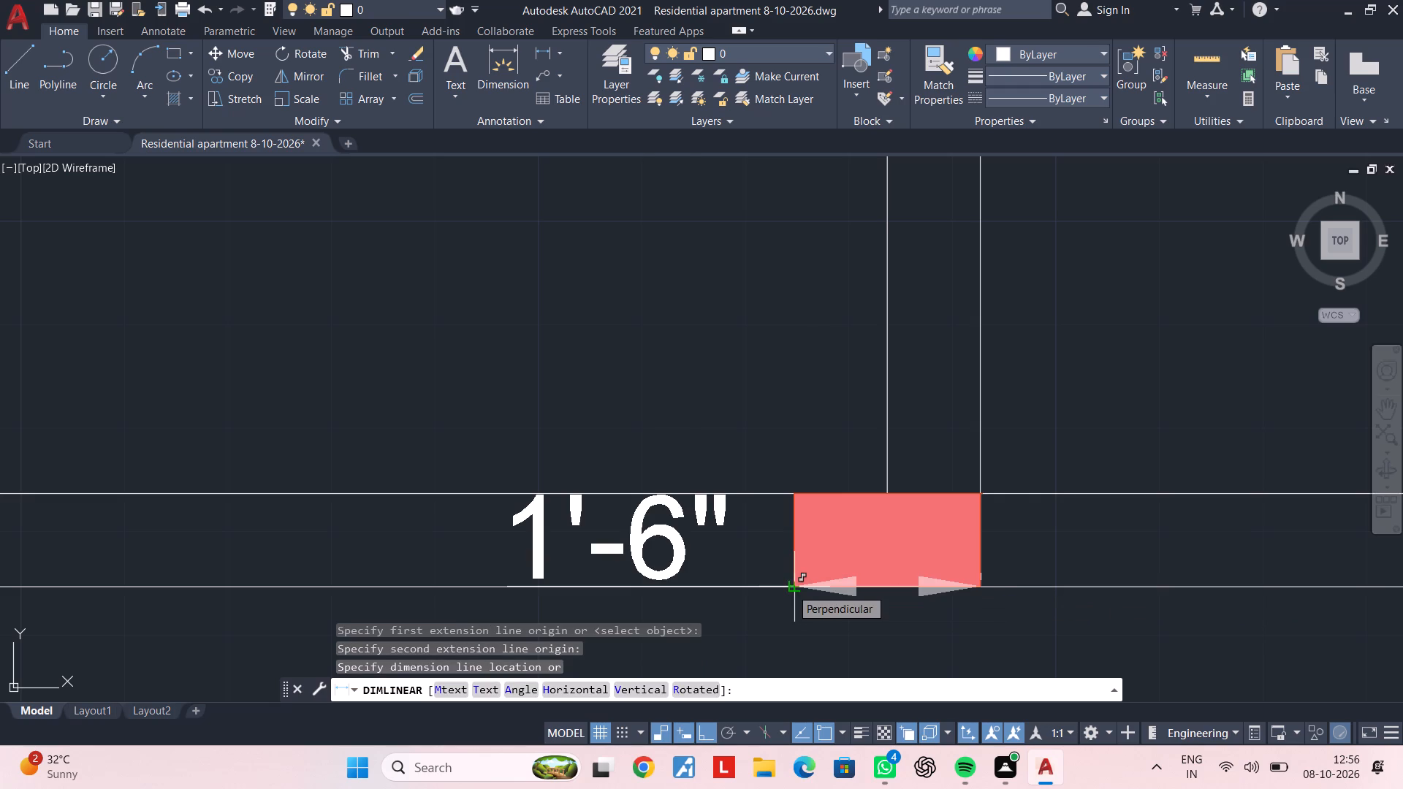
key("Escape")
key("Escape")
key("Escape")
scroll(756, 606, "down", 2)
middle_click_drag(758, 589, 791, 527)
key("Escape")
key("Escape")
middle_click_drag(744, 497, 756, 479)
key("Escape")
key("Escape")
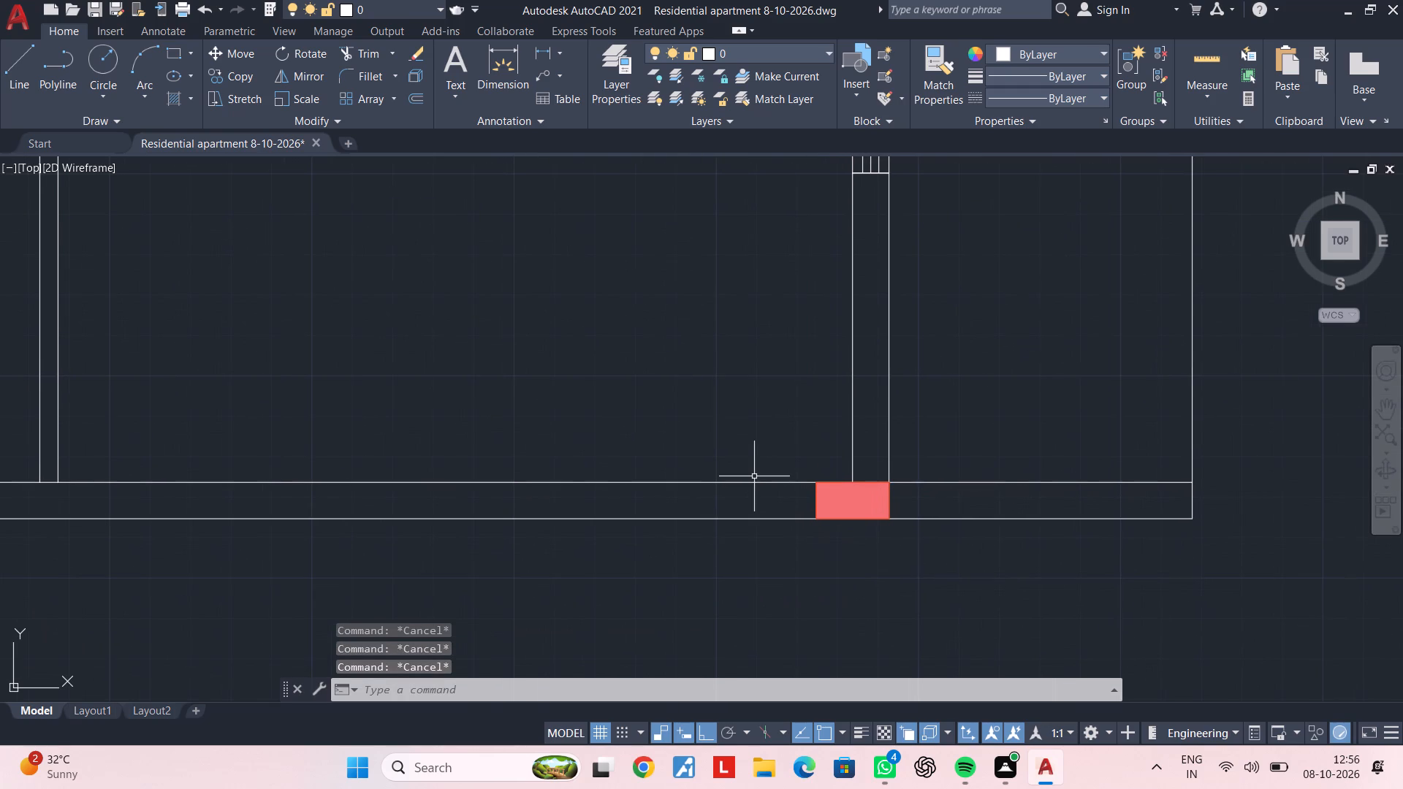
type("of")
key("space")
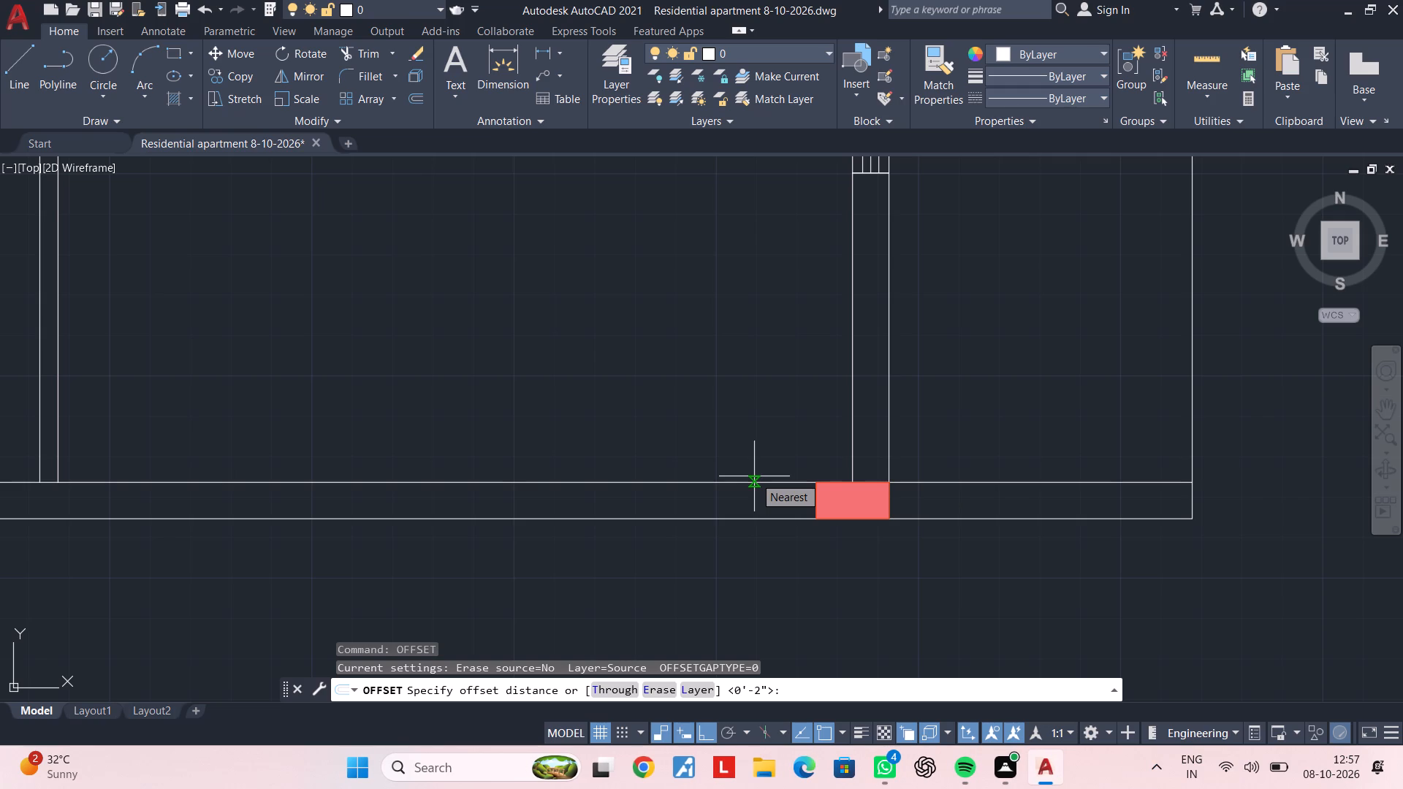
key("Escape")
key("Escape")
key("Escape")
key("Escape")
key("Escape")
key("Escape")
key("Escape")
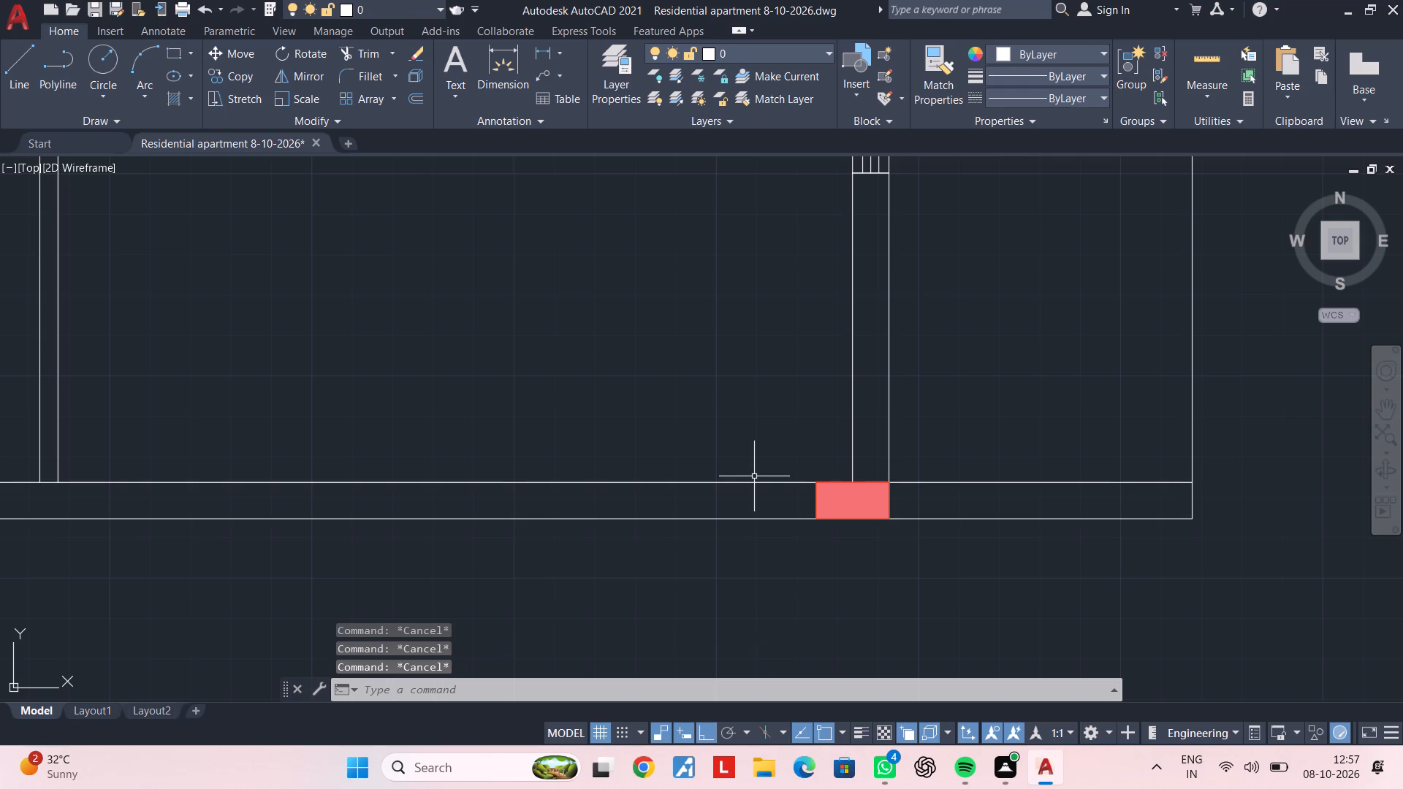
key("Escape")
Measure from the southeast column's southeast corner to the plan's outer southeast corner, without placing a dimension.
scroll(834, 519, "down", 2)
middle_click_drag(950, 525, 828, 554)
key("Escape")
key("Escape")
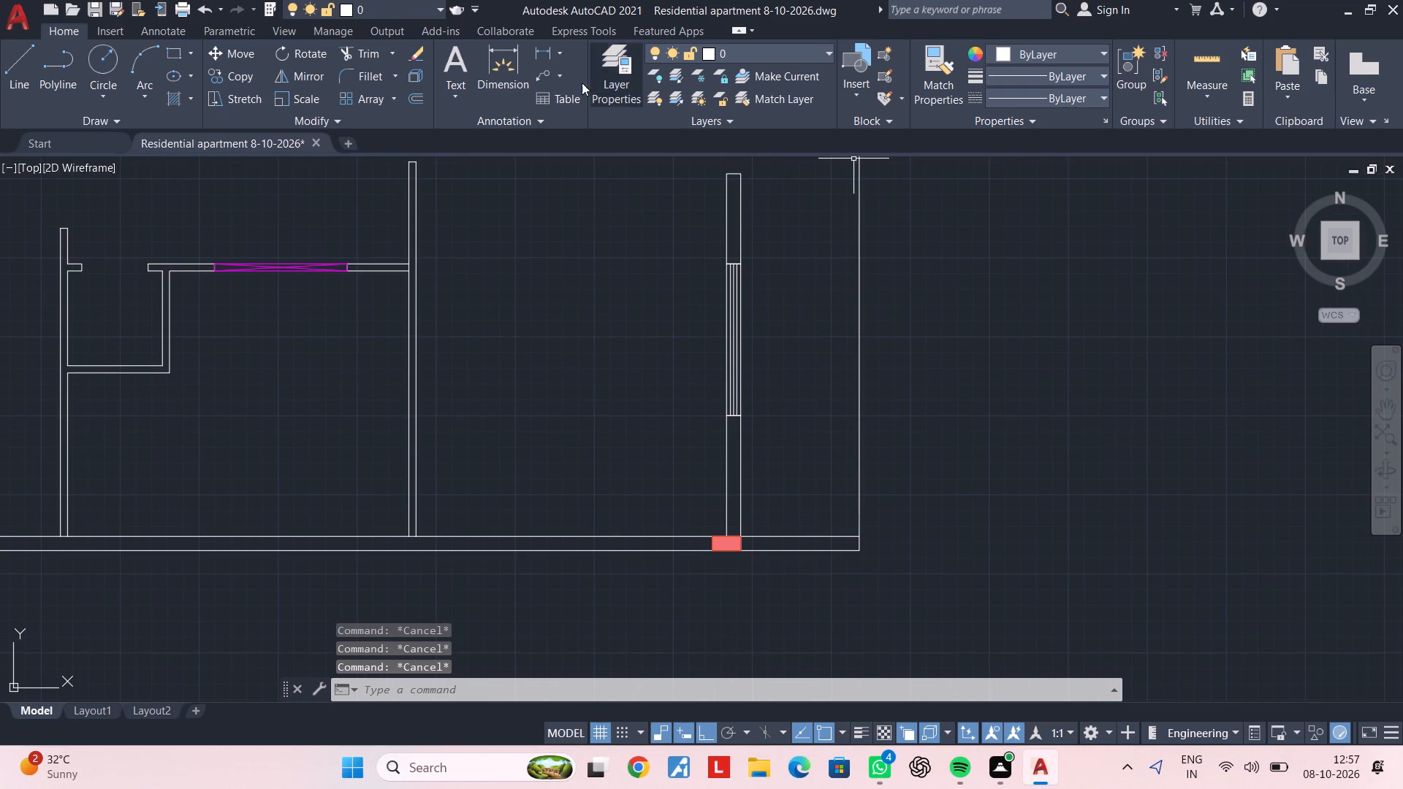
left_click(544, 48)
scroll(746, 552, "up", 3)
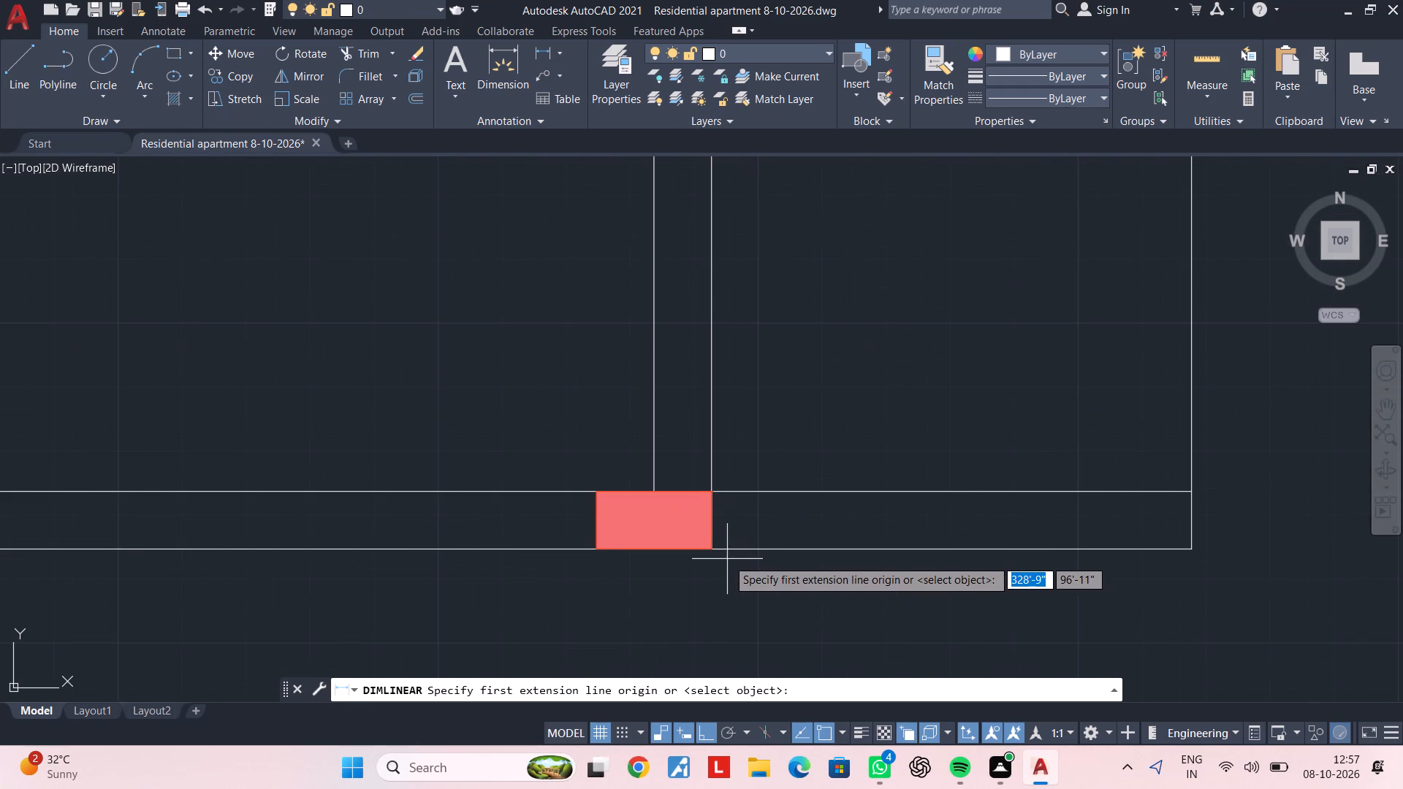
left_click(715, 549)
left_click(1195, 550)
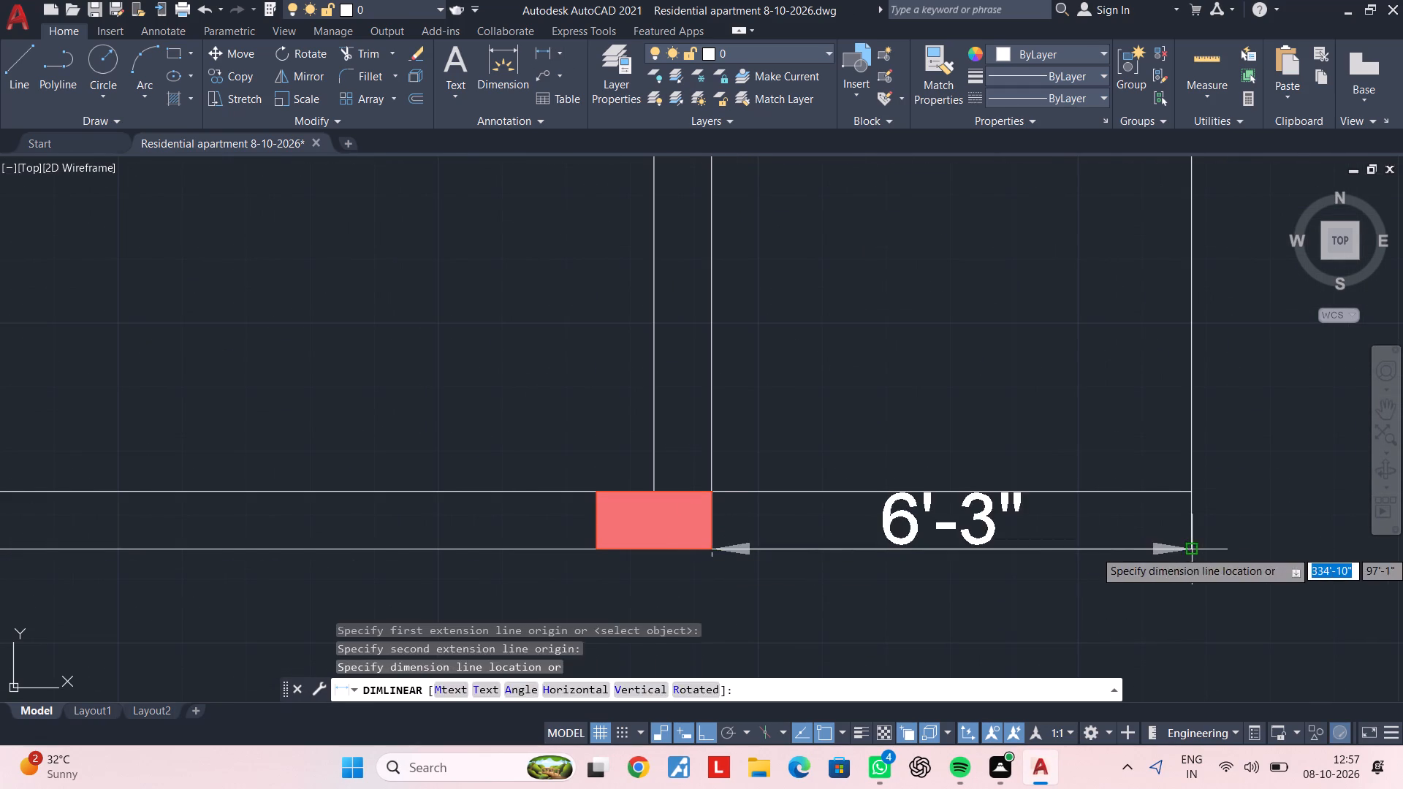
key("Escape")
key("Escape")
key("Escape")
key("Escape")
key("Escape")
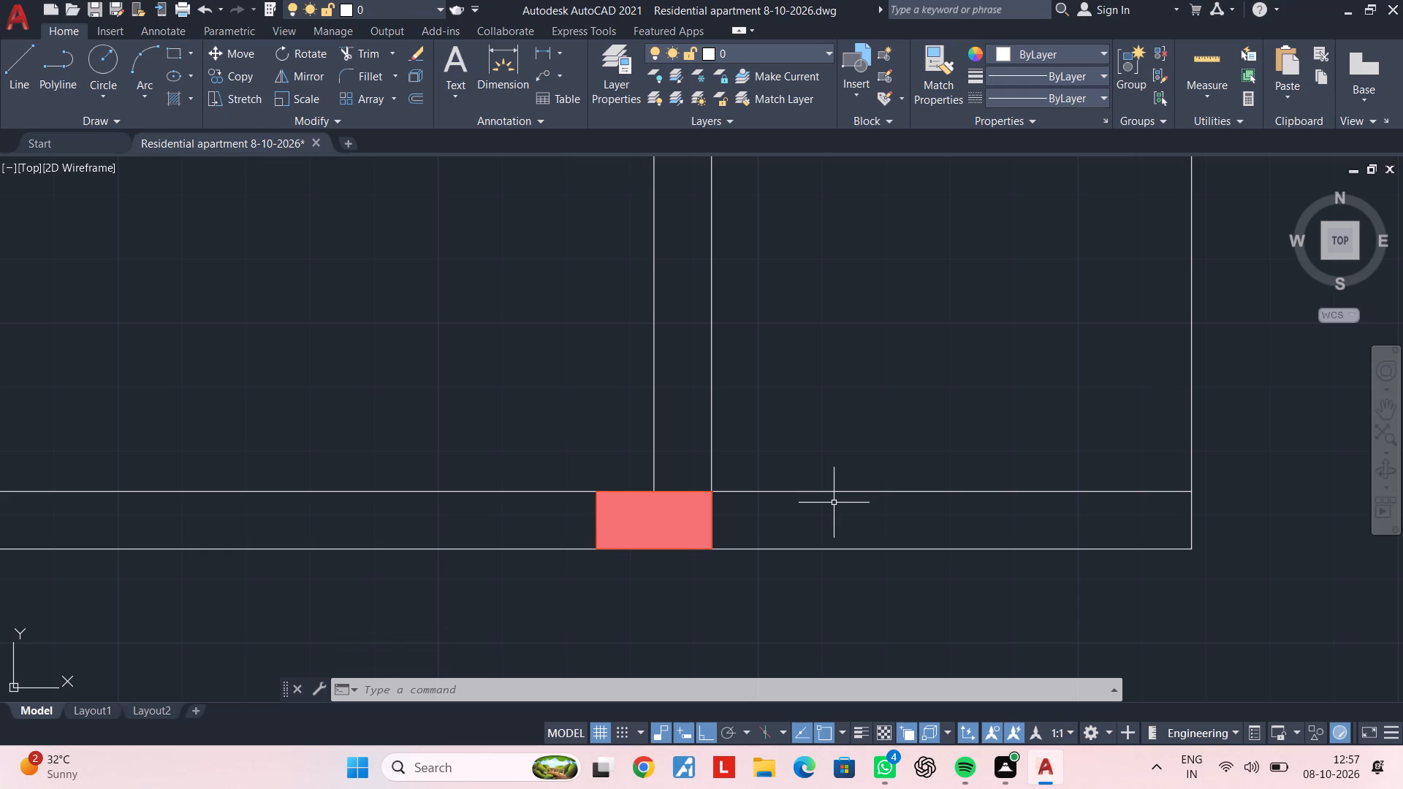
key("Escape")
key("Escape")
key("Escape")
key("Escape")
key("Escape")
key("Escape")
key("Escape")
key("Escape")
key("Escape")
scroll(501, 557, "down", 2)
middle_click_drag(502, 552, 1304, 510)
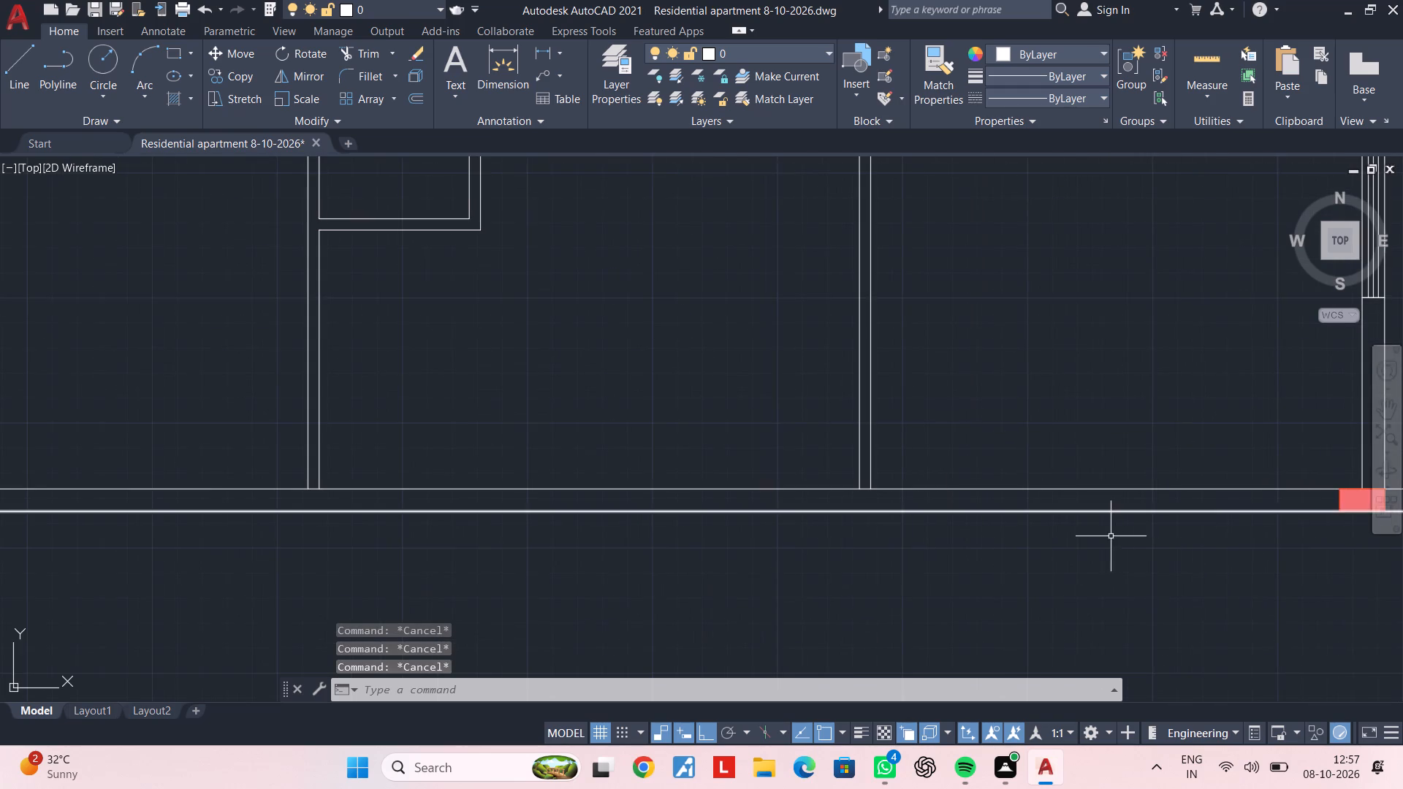
Review the southeast column, the east wall openings and the whole floor plan.
middle_click_drag(1158, 535, 595, 539)
middle_click_drag(636, 539, 777, 540)
key("Escape")
key("Escape")
key("Escape")
key("Escape")
key("Escape")
key("Escape")
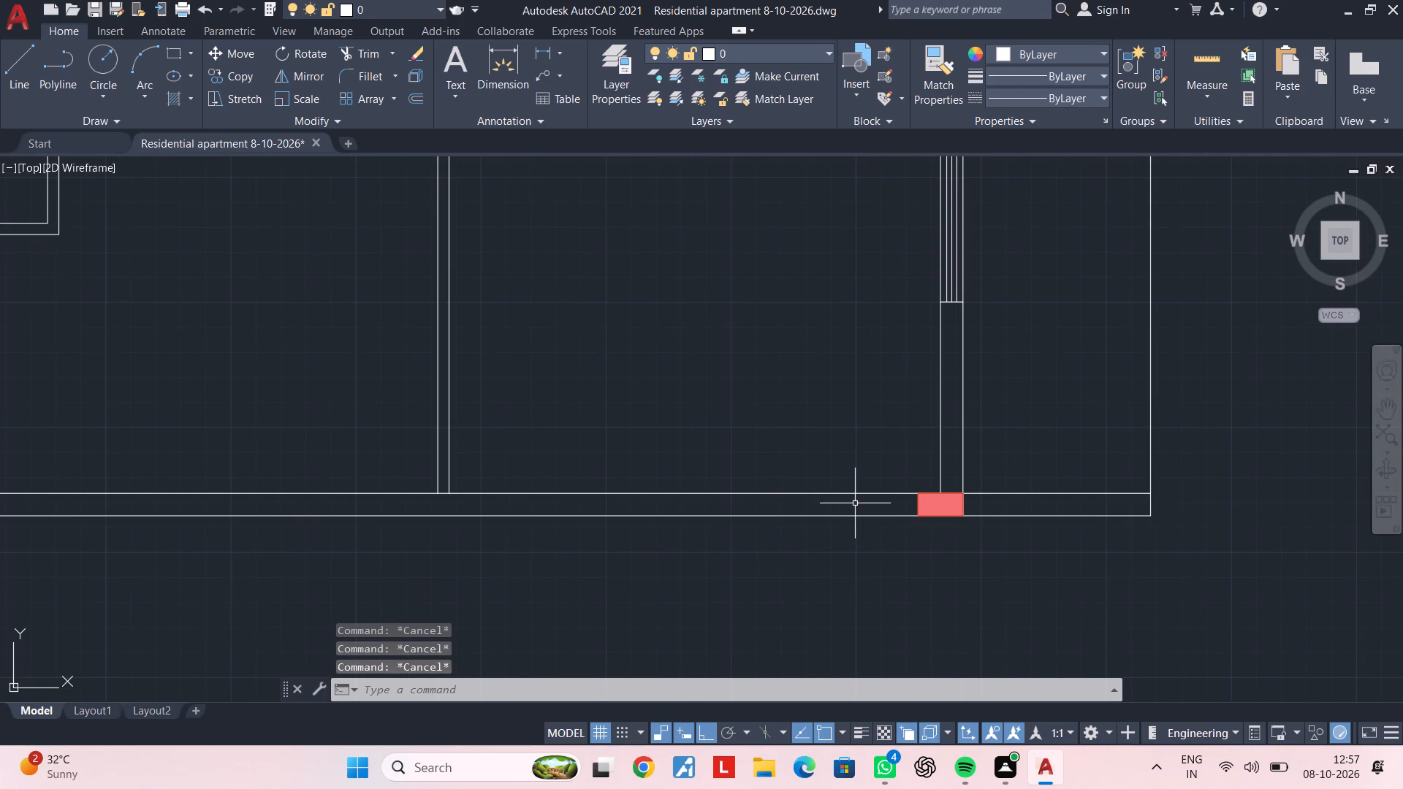
key("Escape")
key("Escape")
key("Escape")
key("Escape")
key("Escape")
key("Escape")
key("Escape")
scroll(886, 497, "down", 3)
middle_click_drag(892, 411, 856, 494)
scroll(868, 468, "up", 3)
key("Escape")
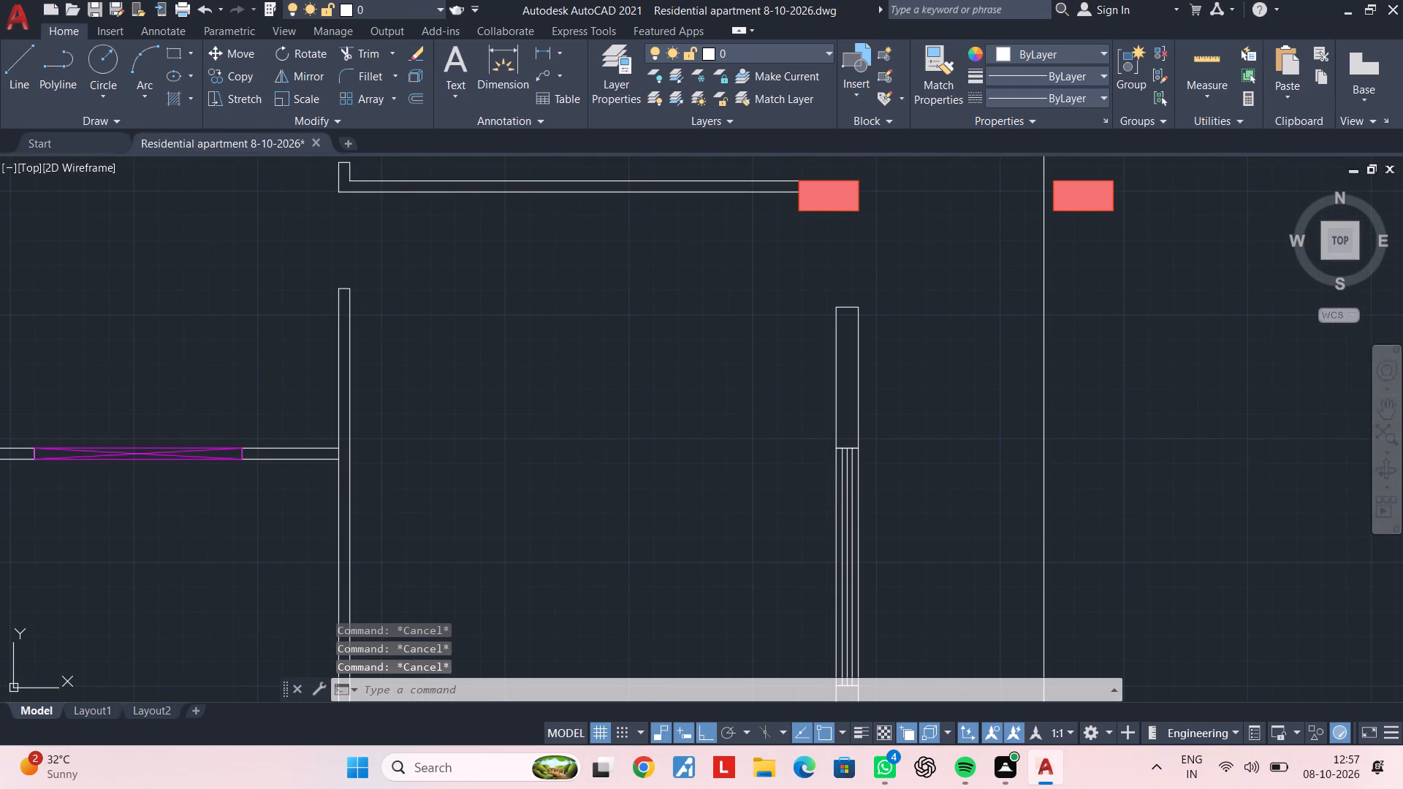
scroll(826, 473, "down", 1)
middle_click_drag(826, 473, 804, 330)
key("Escape")
scroll(798, 338, "down", 1)
middle_click_drag(798, 338, 791, 386)
scroll(791, 385, "down", 1)
scroll(812, 401, "up", 3)
left_click_drag(811, 400, 805, 403)
left_click(675, 405)
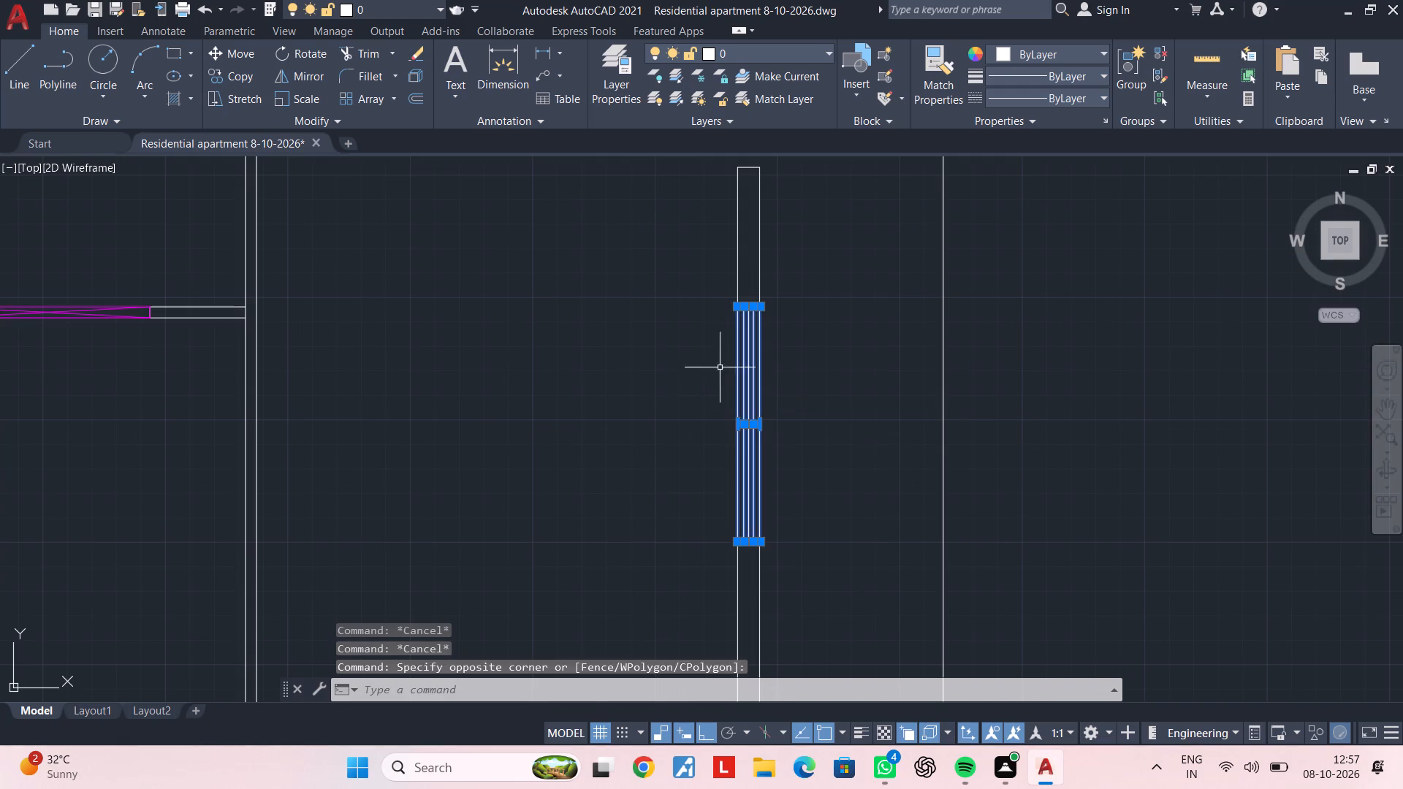
middle_click_drag(718, 343, 777, 603)
scroll(787, 484, "down", 2)
key("Escape")
key("Escape")
middle_click_drag(748, 410, 834, 392)
key("Escape")
key("Escape")
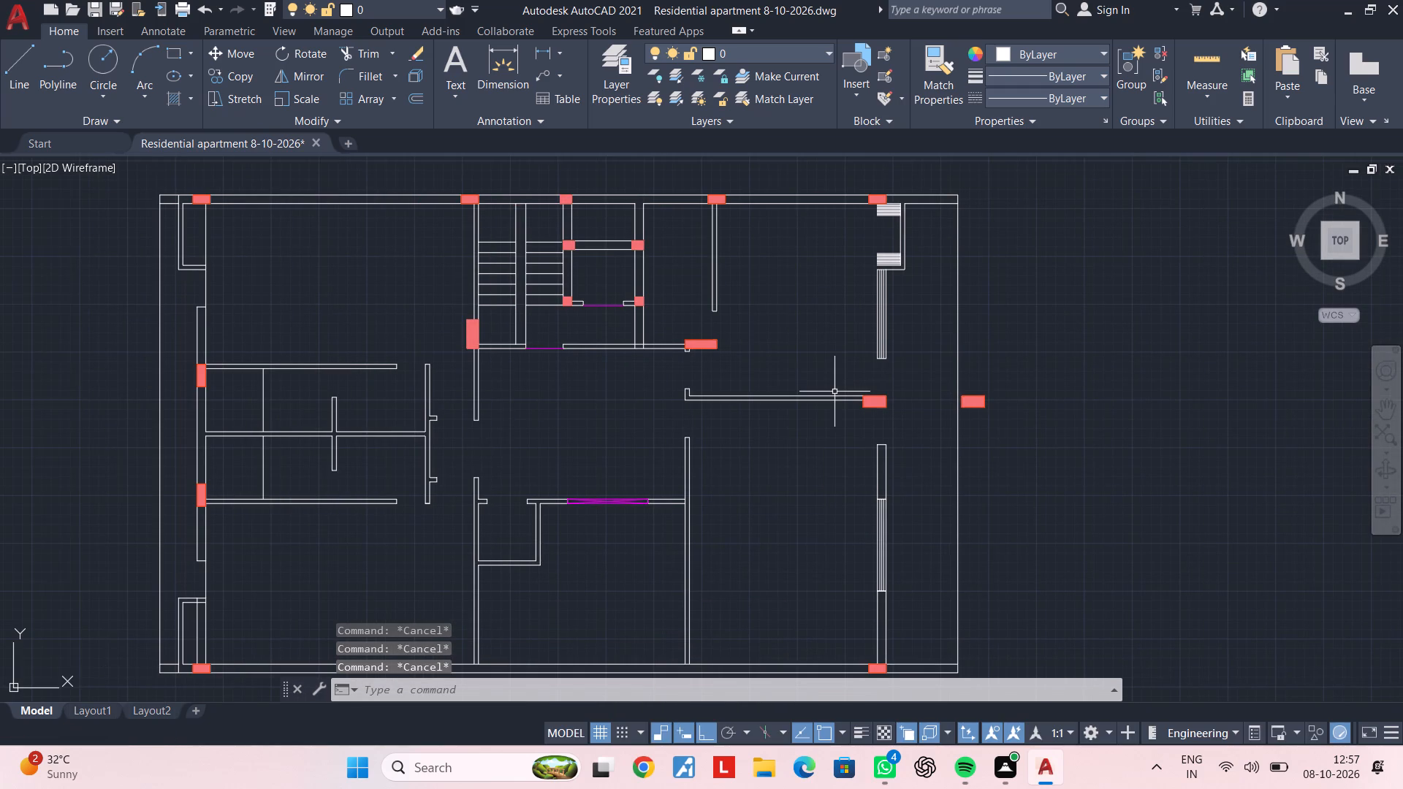
Create a new layer named window.
left_click(619, 67)
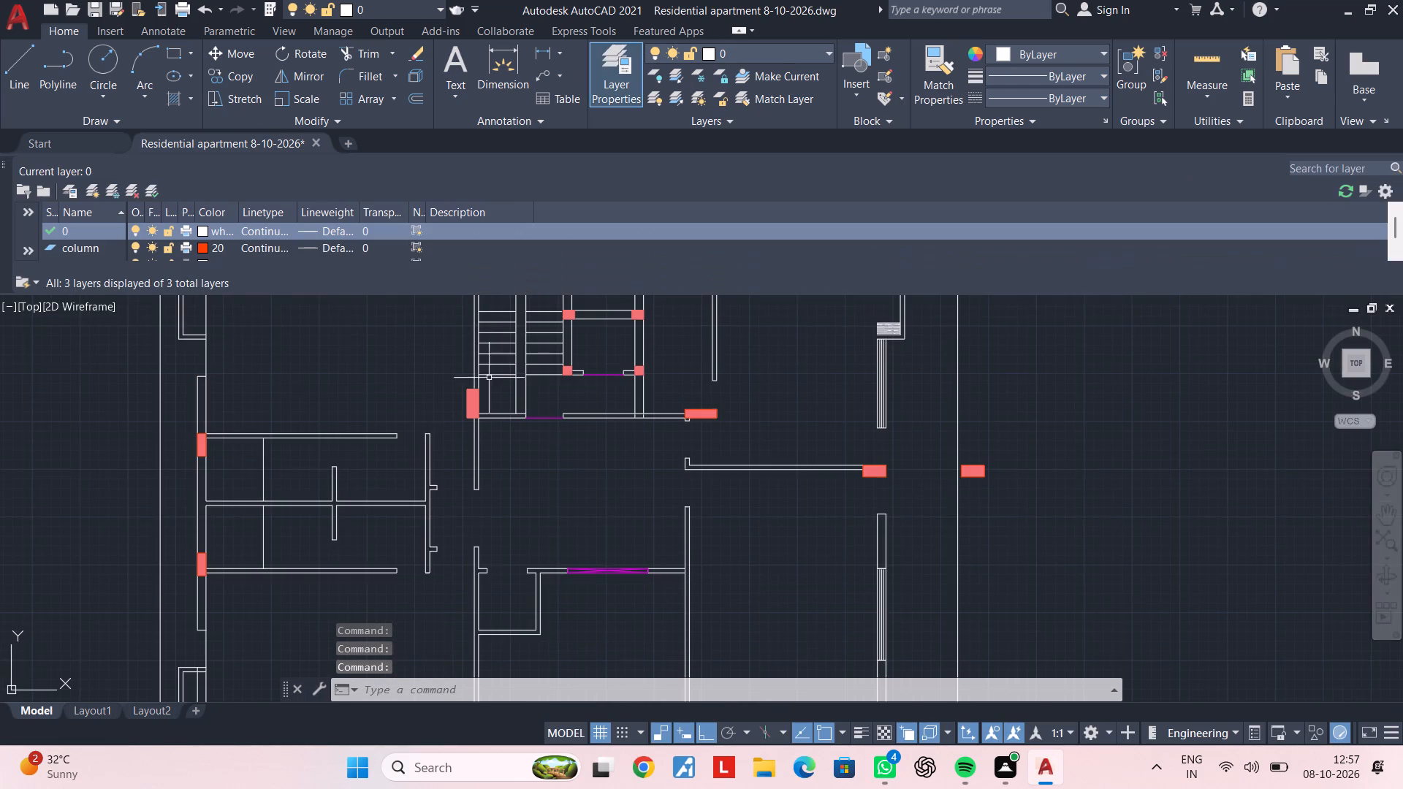
left_click(92, 191)
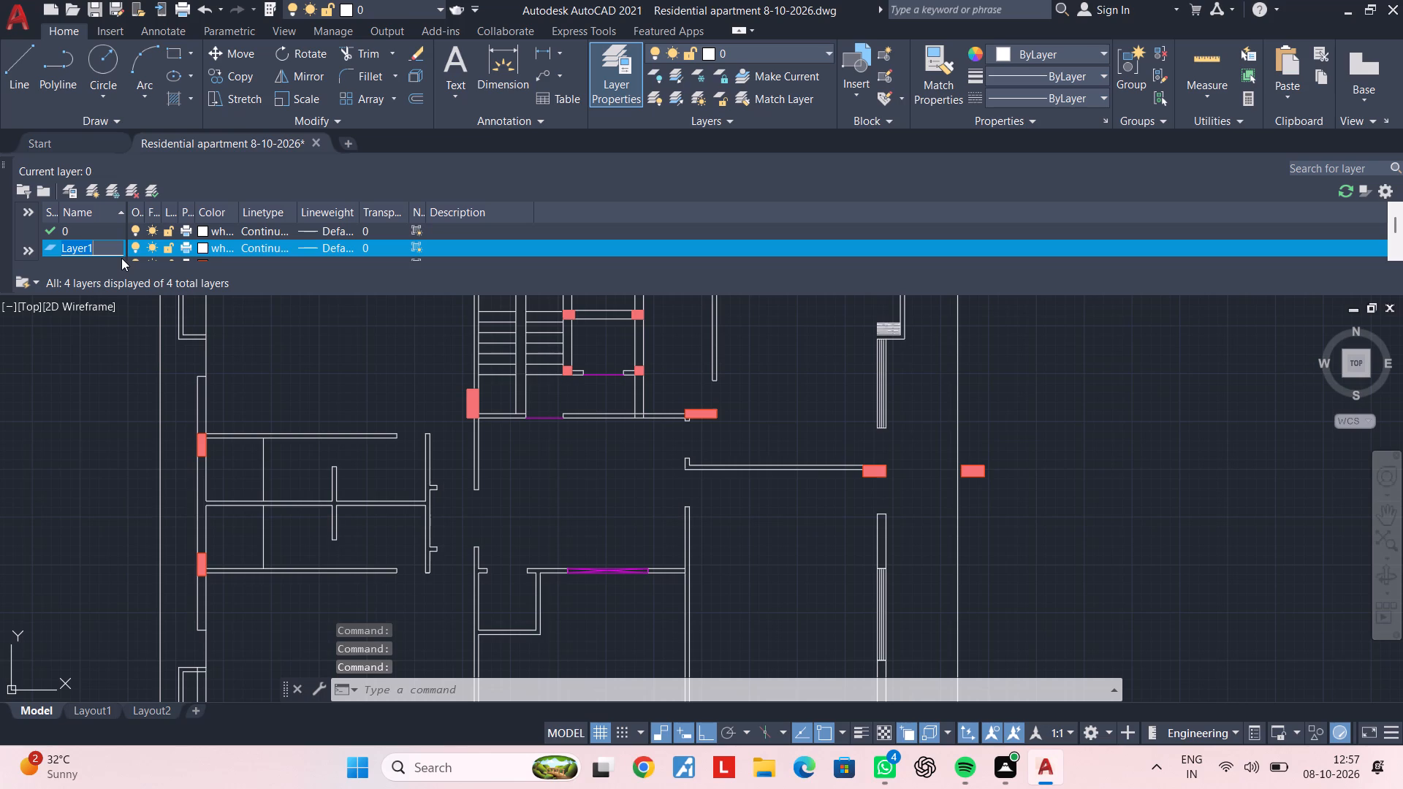
key("BackSpace")
key("BackSpace")
key("BackSpace")
type("wi")
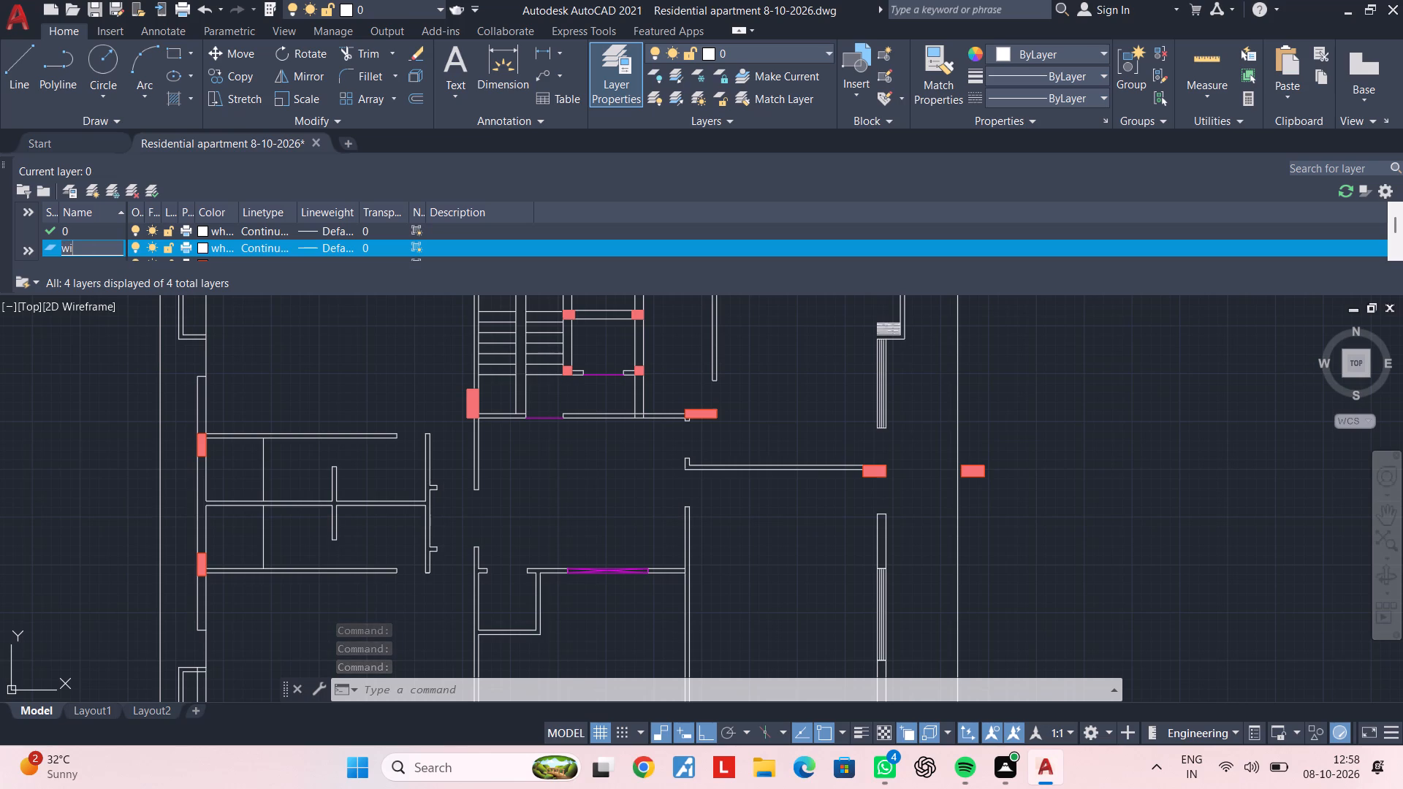
type("ndo")
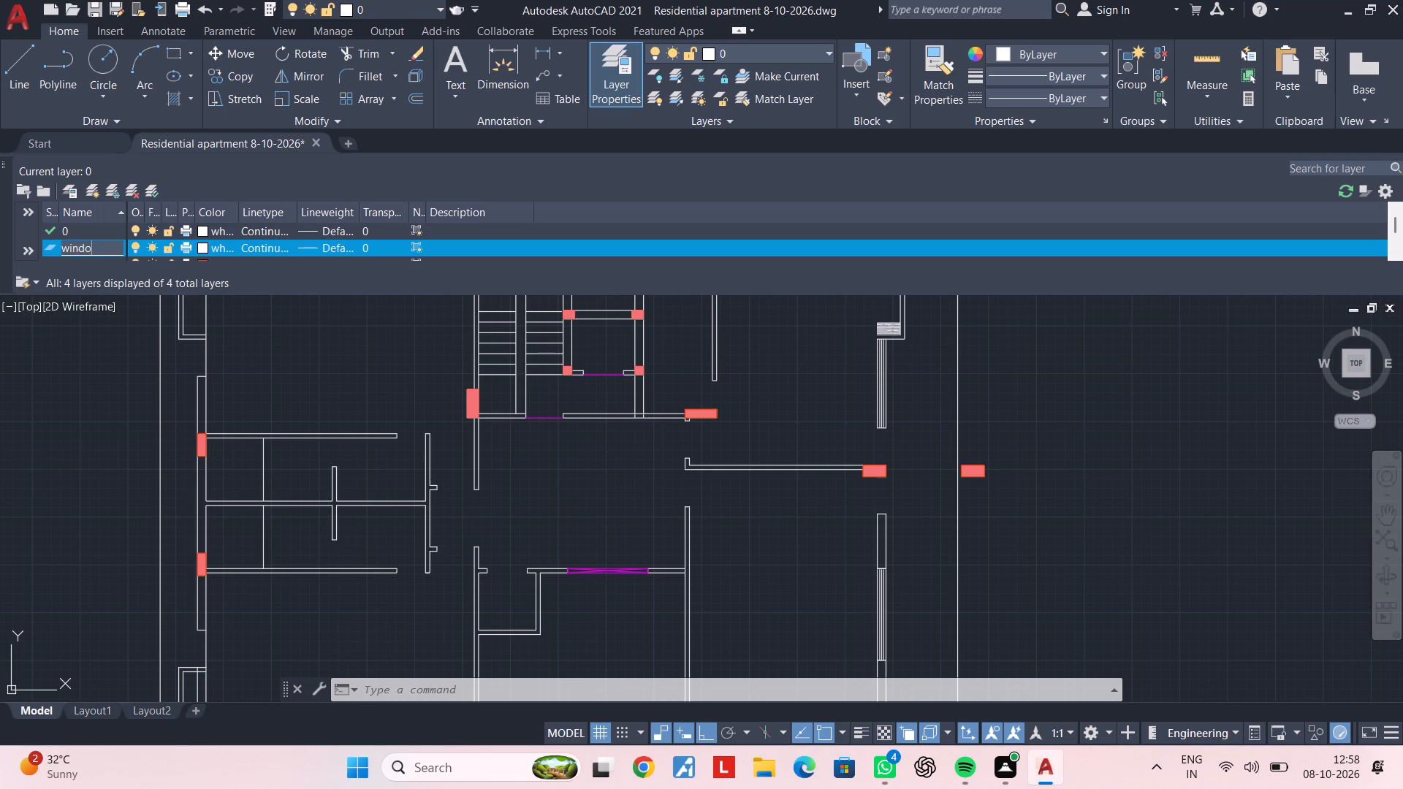
key("w")
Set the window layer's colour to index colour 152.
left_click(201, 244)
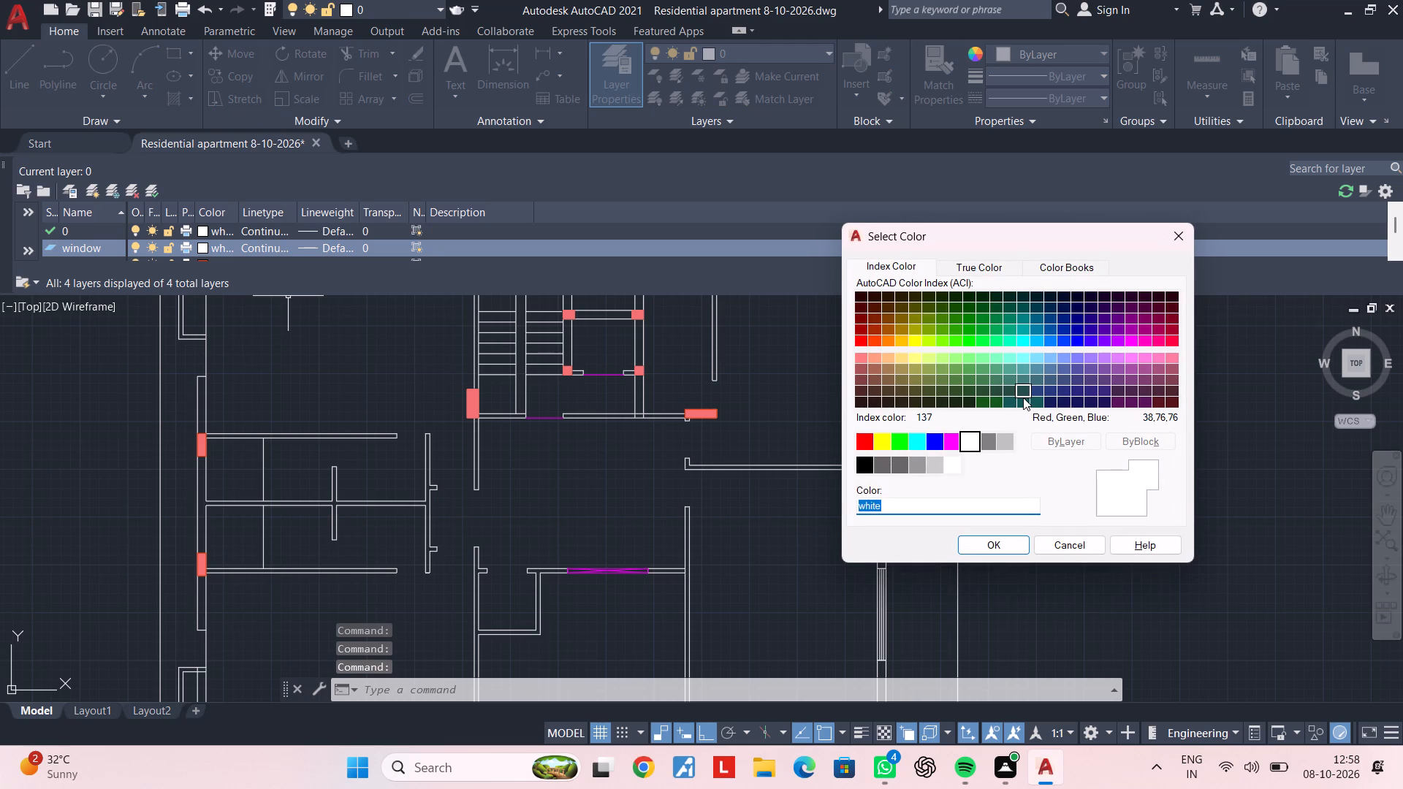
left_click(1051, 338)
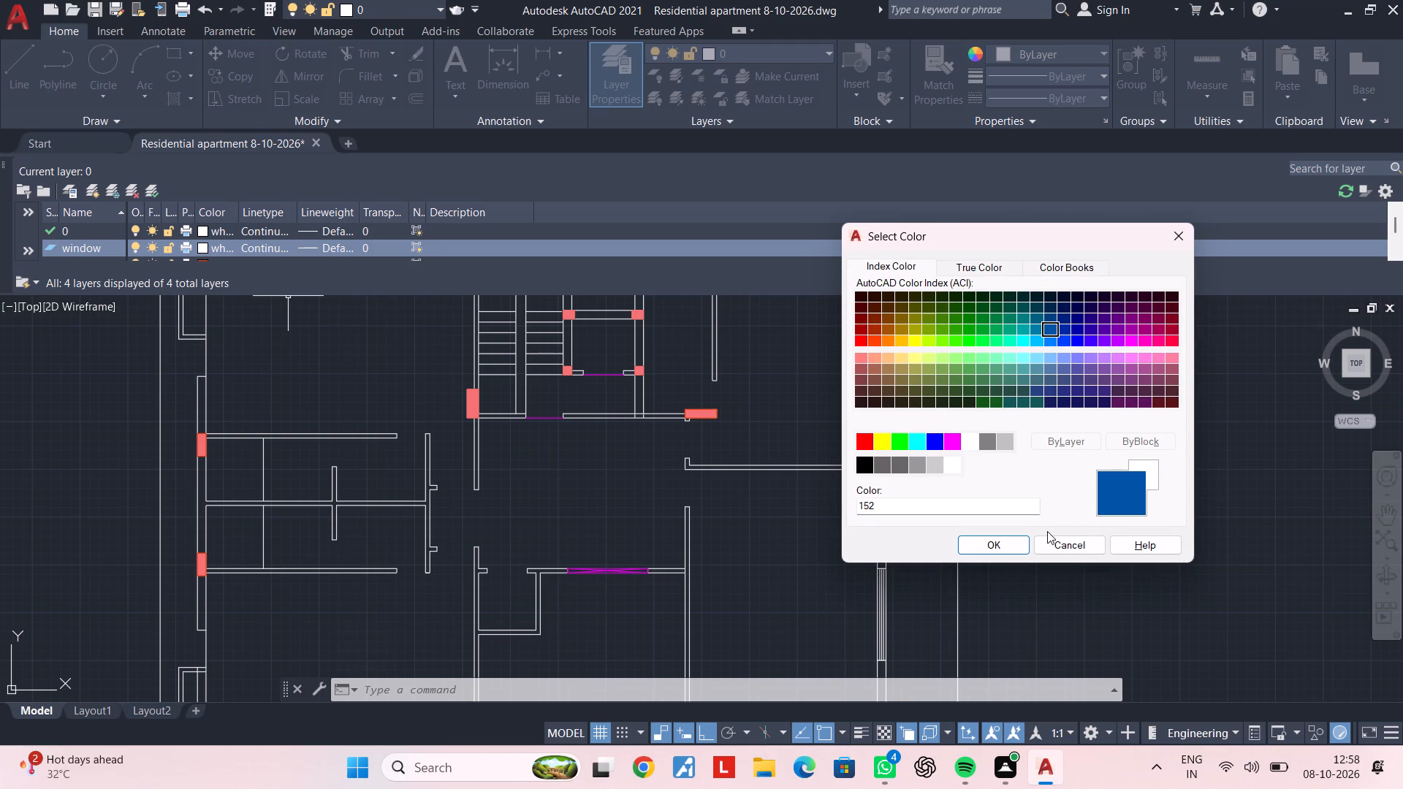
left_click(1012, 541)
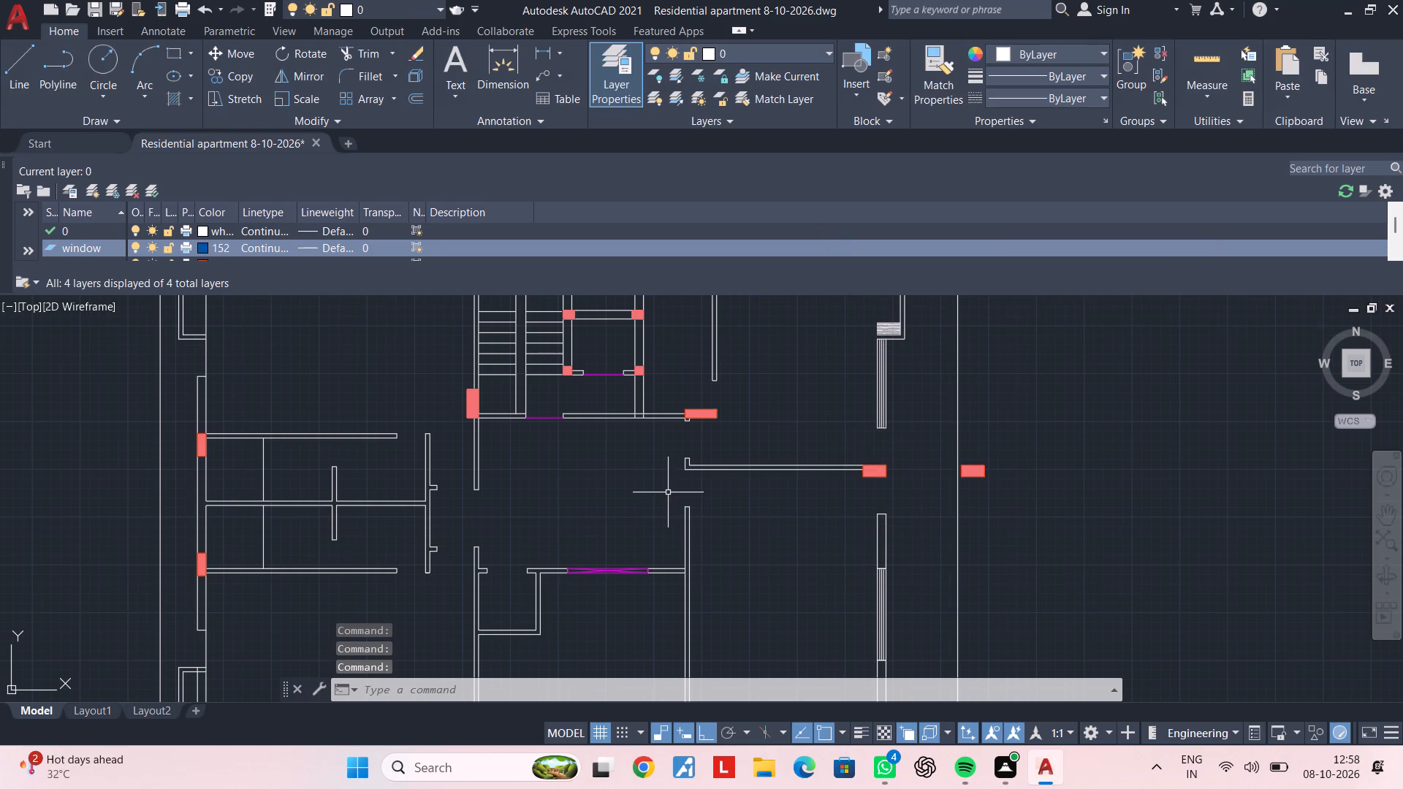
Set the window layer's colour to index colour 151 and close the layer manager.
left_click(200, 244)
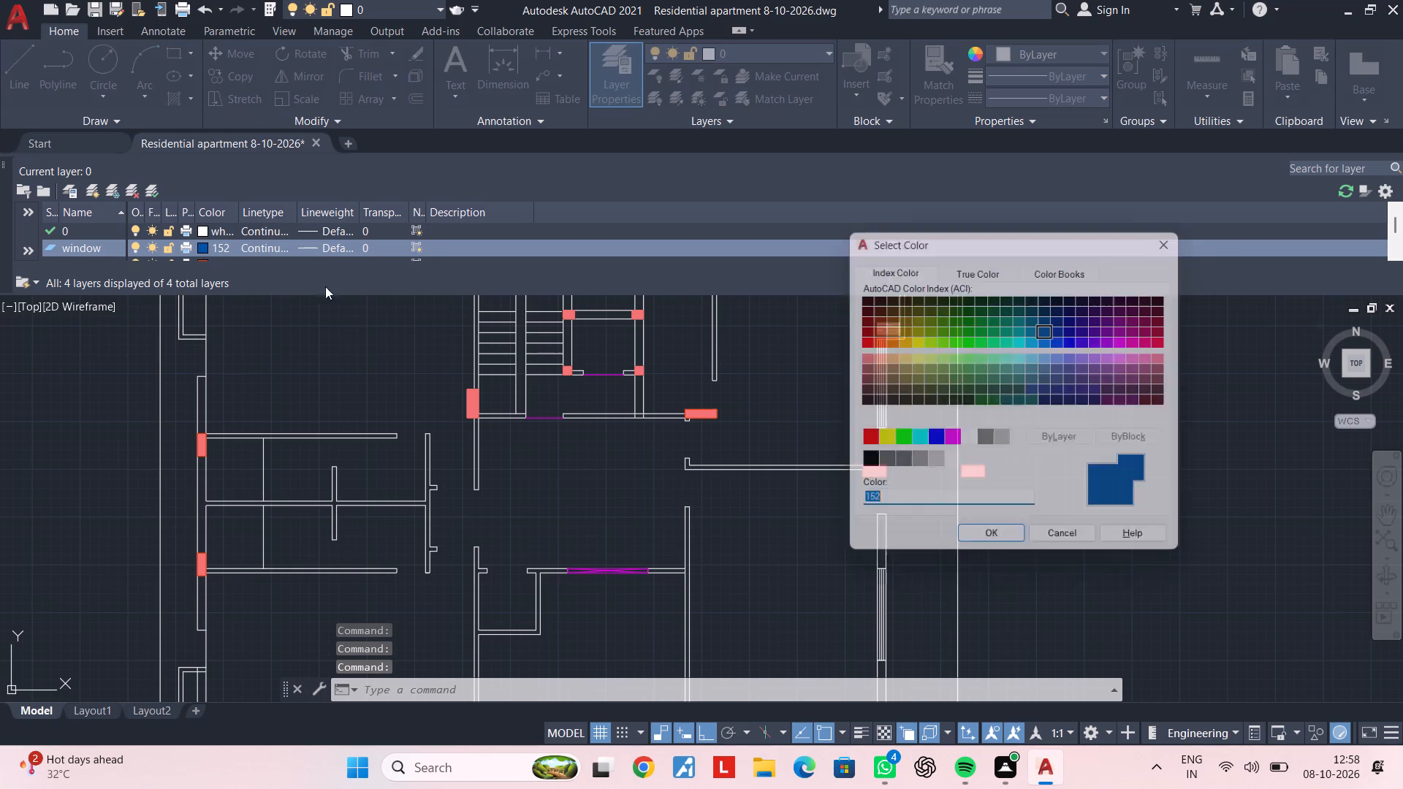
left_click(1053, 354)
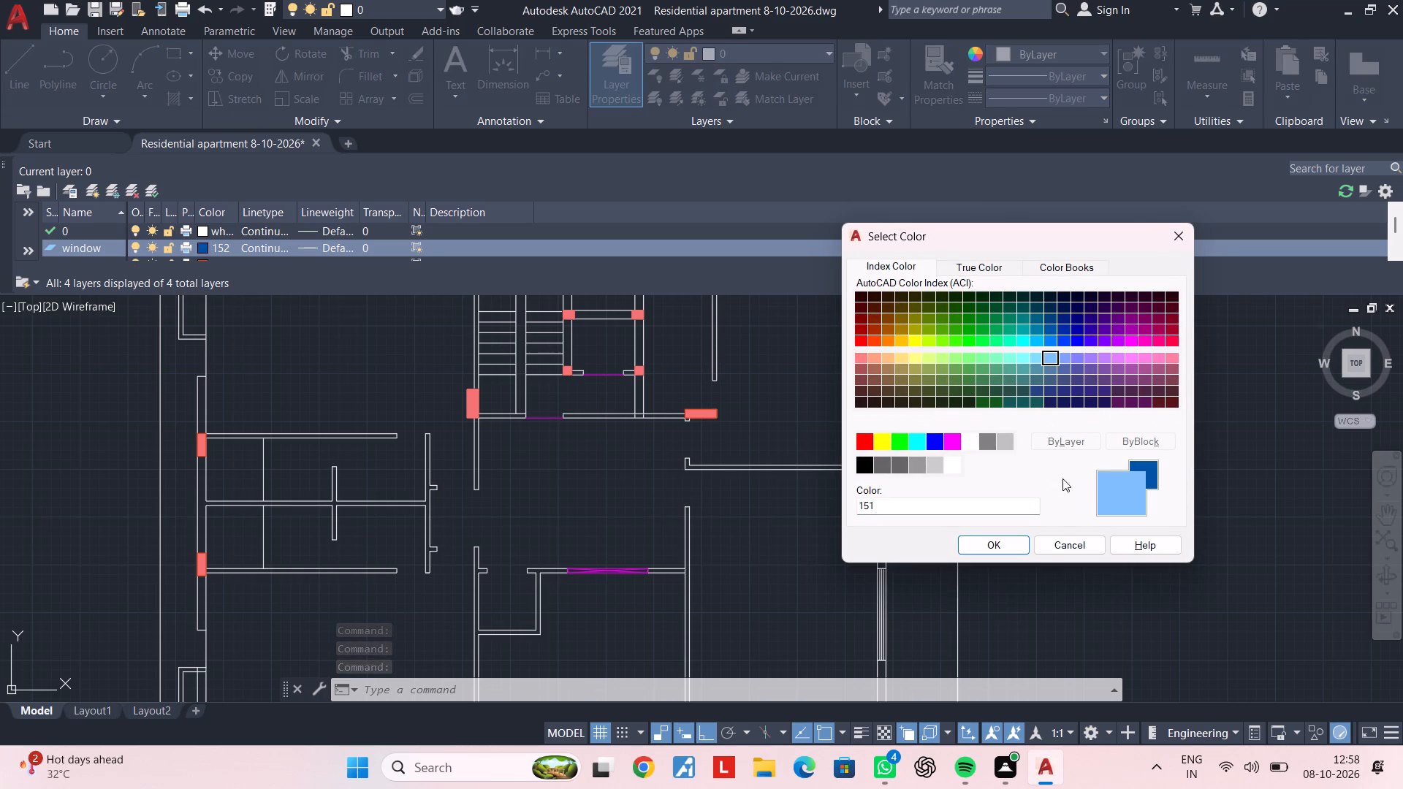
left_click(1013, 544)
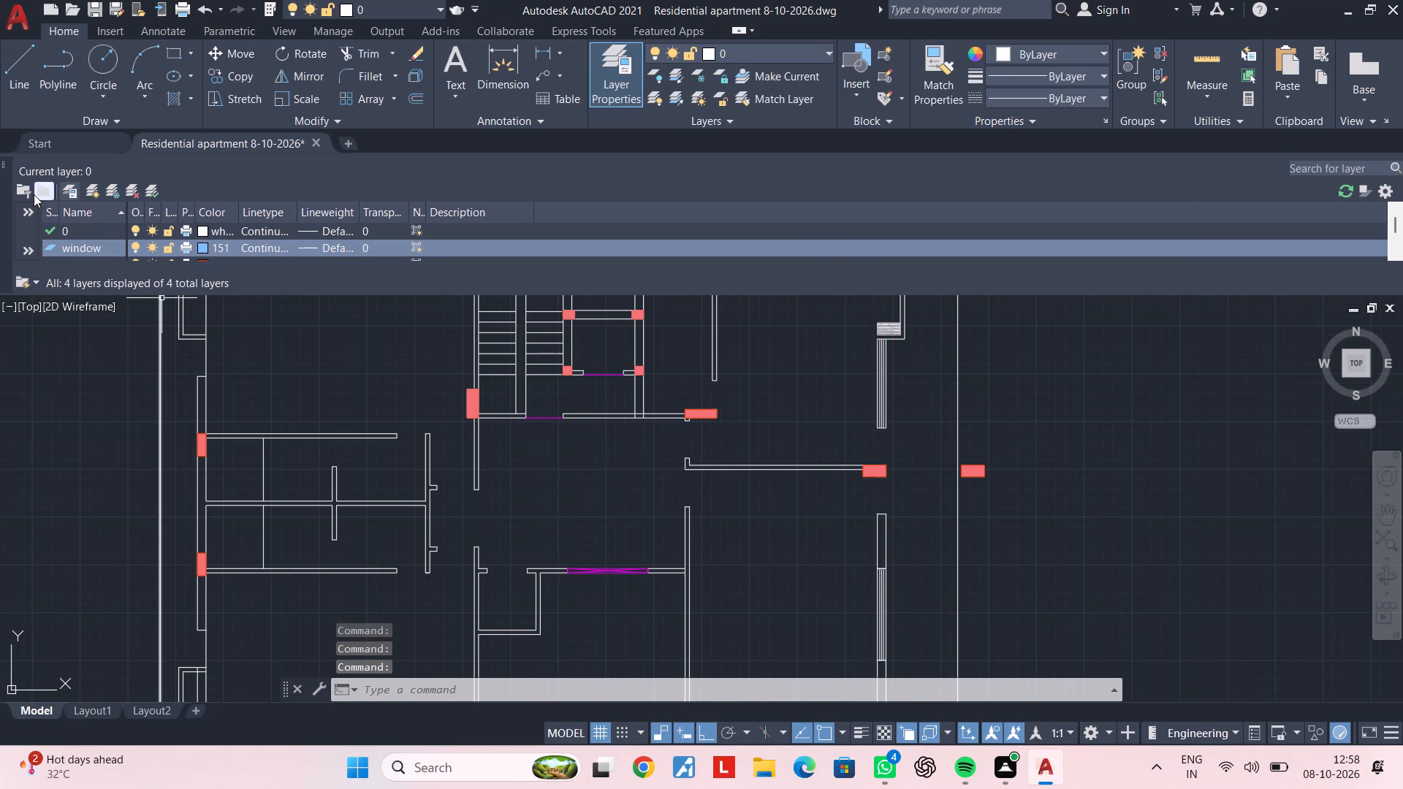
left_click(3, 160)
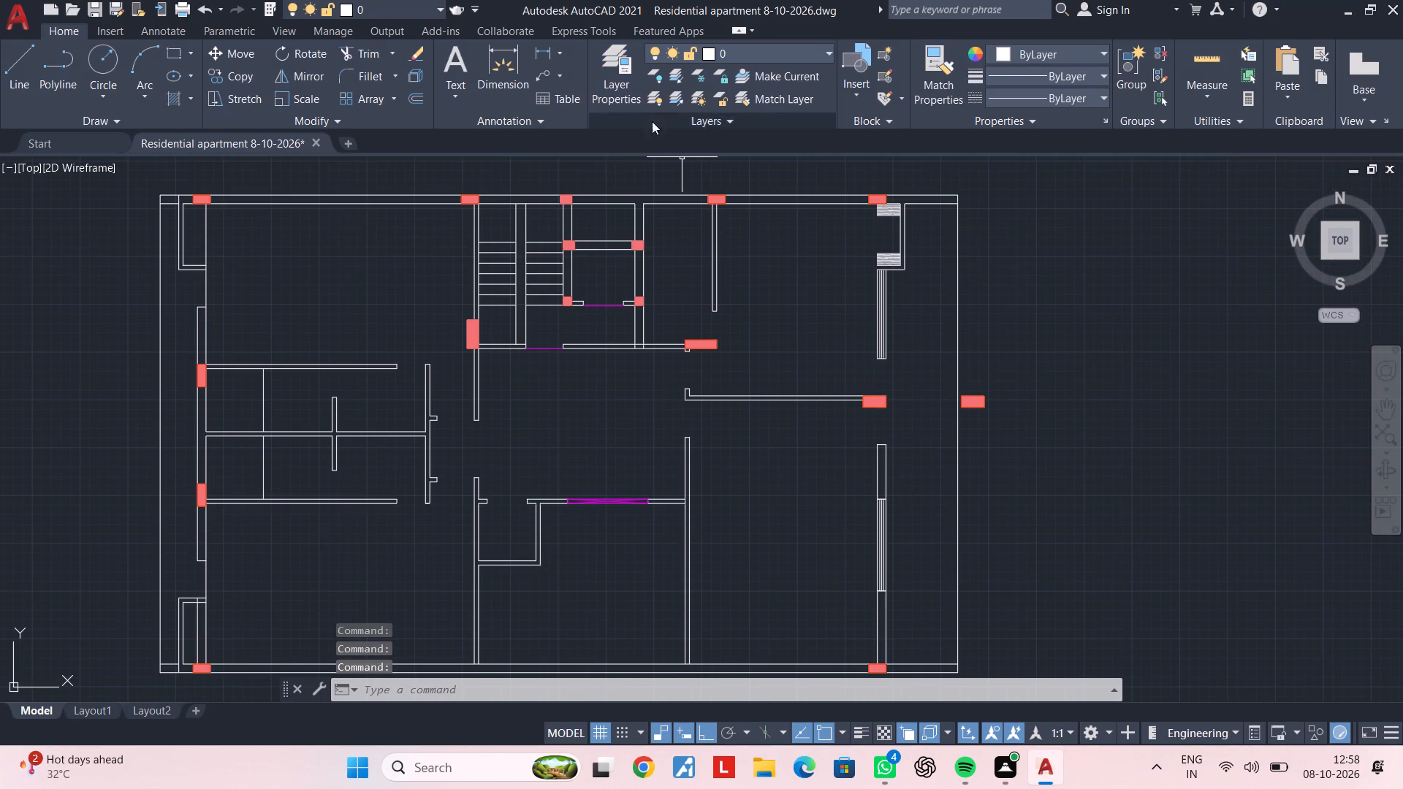
Make window the current layer.
left_click(711, 46)
left_click(721, 135)
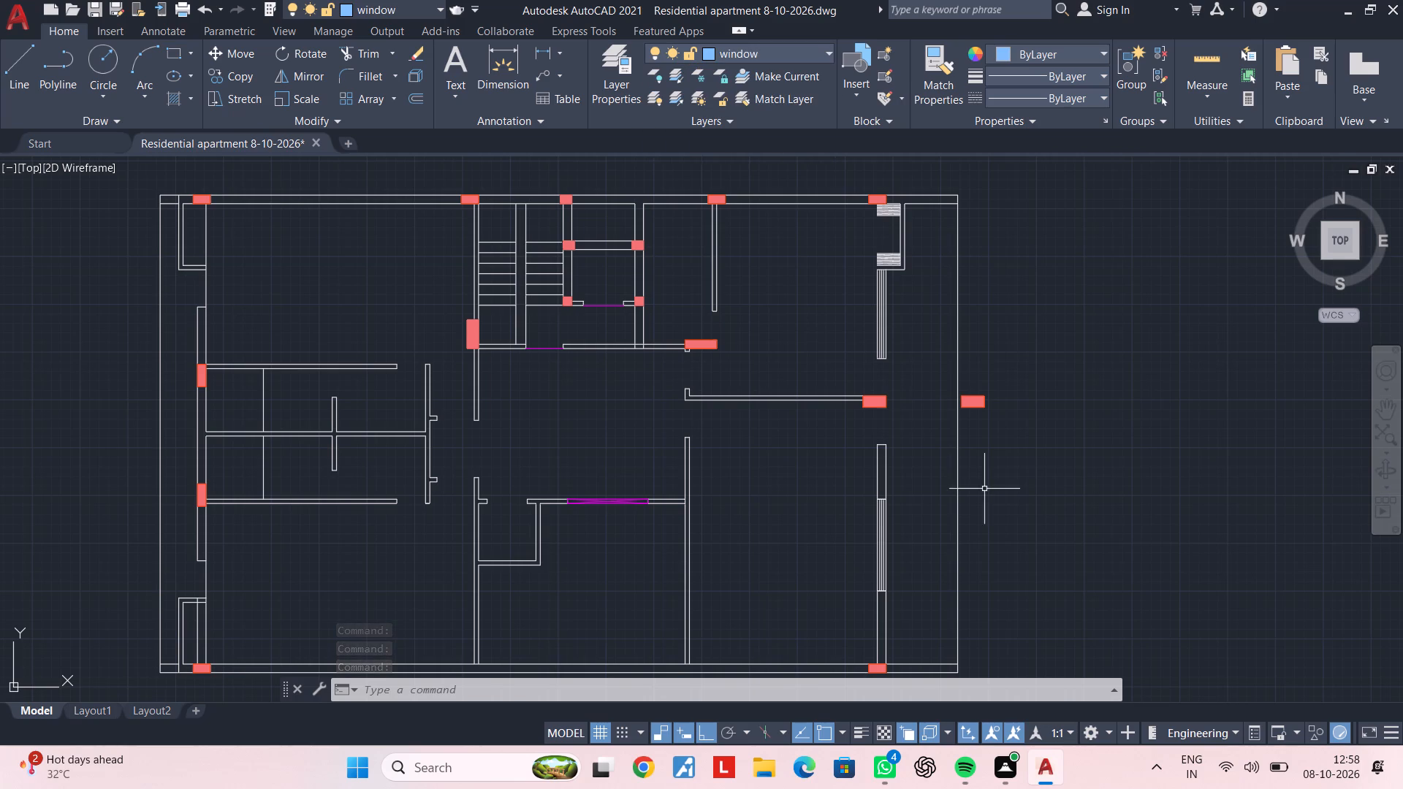
Move the lines of the east wall's northern window to the window layer.
scroll(898, 324, "up", 2)
left_click(896, 301)
left_click(767, 316)
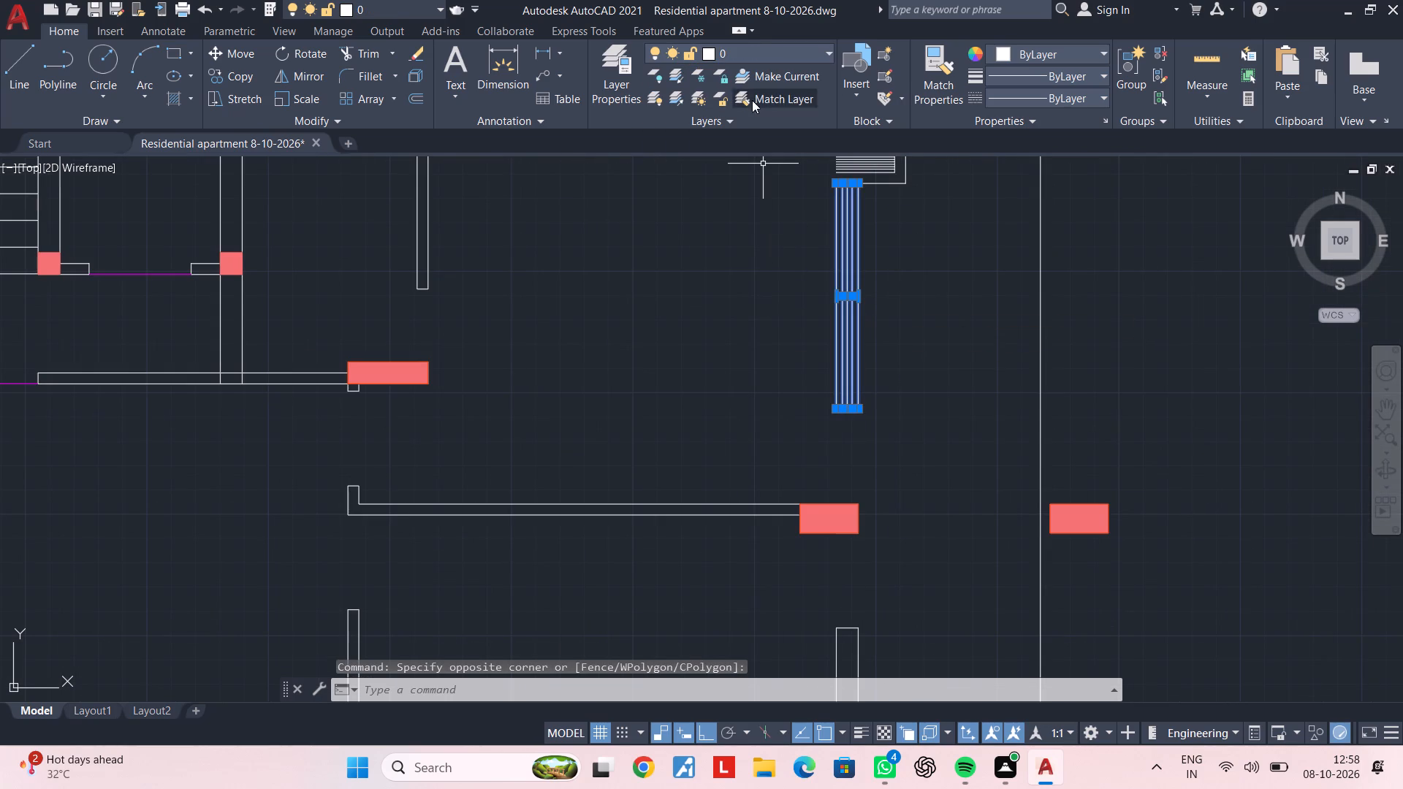
left_click(731, 52)
left_click(756, 137)
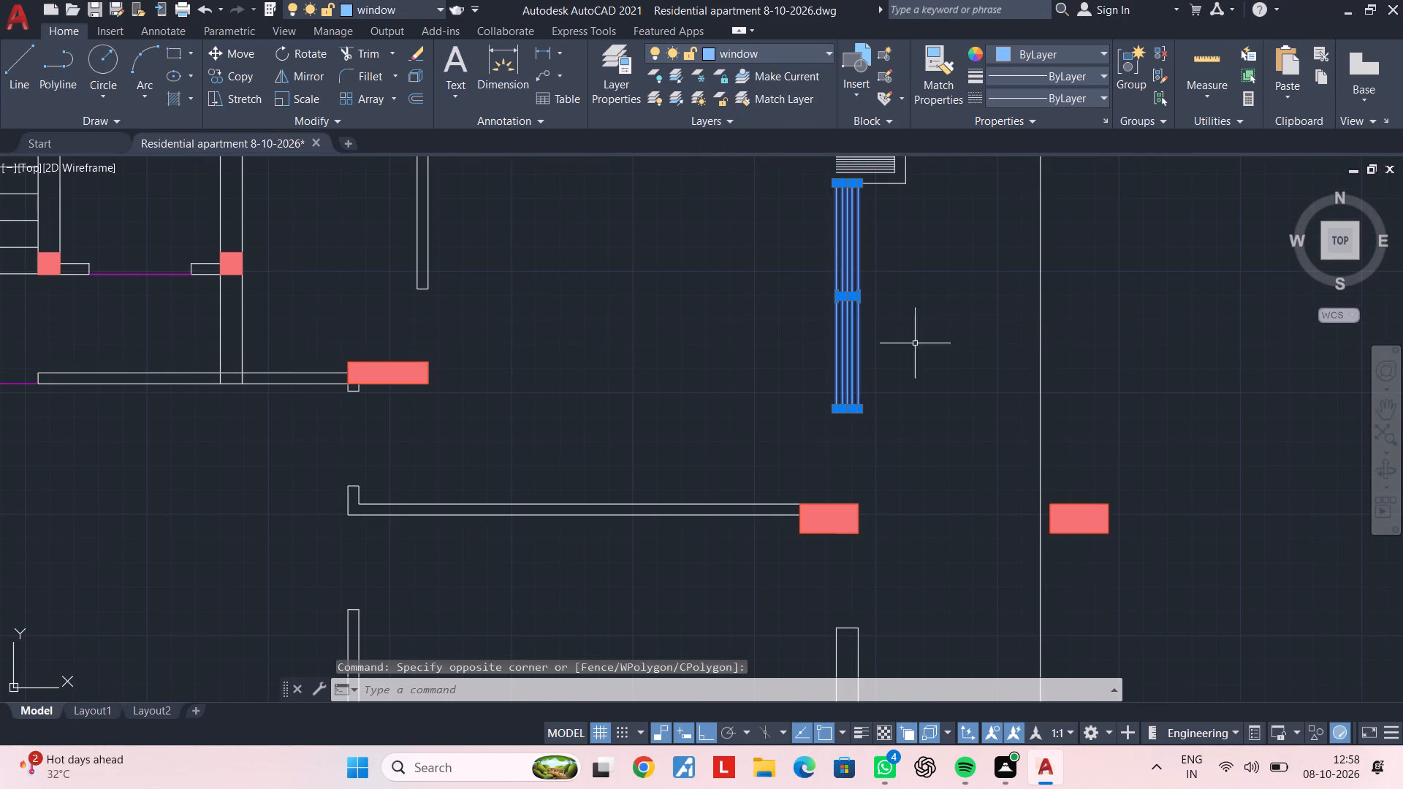
key("Escape")
Move the lines of the east wall's southern window to the window layer.
scroll(982, 465, "down", 1)
middle_click_drag(972, 466, 930, 332)
middle_click_drag(916, 407, 931, 284)
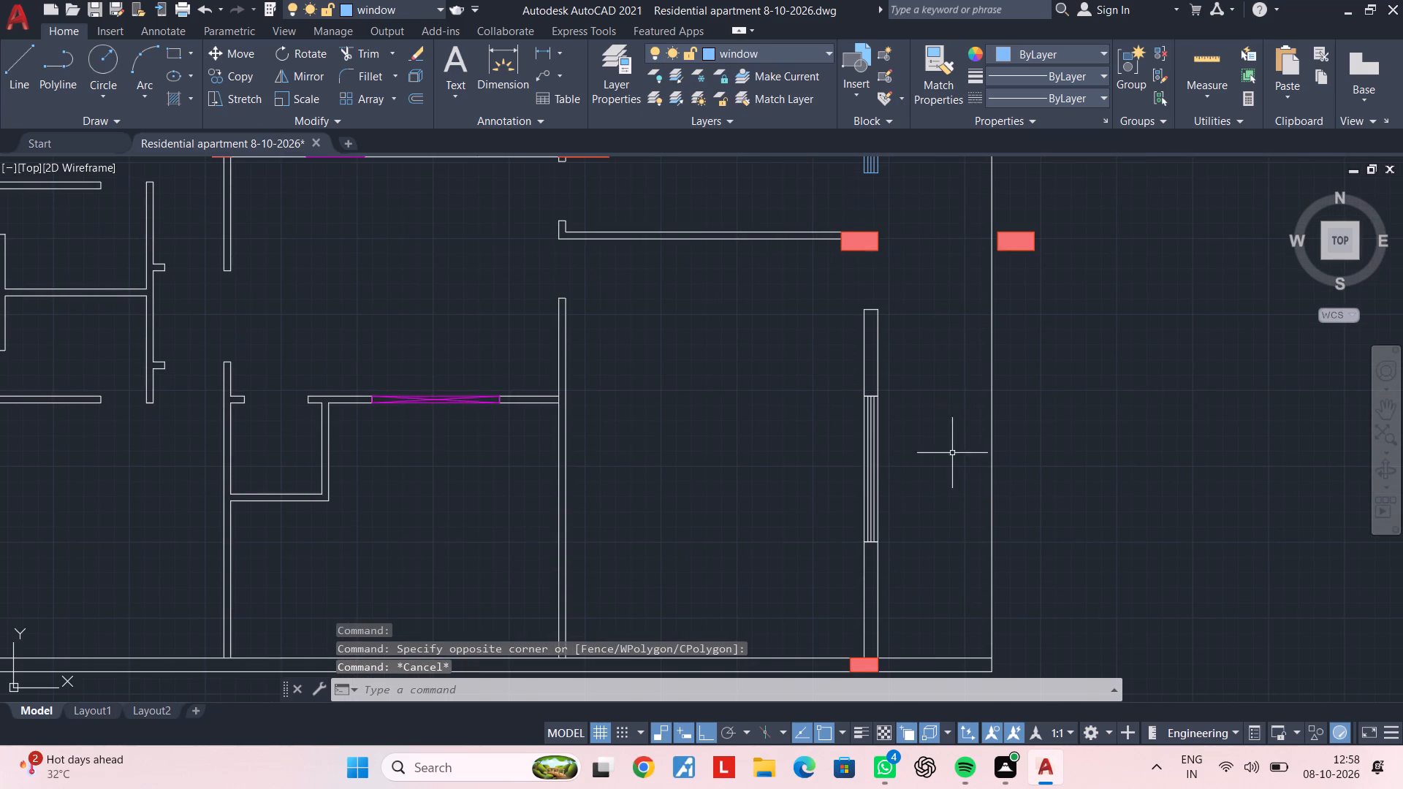
left_click(952, 453)
left_click(801, 472)
left_click(781, 50)
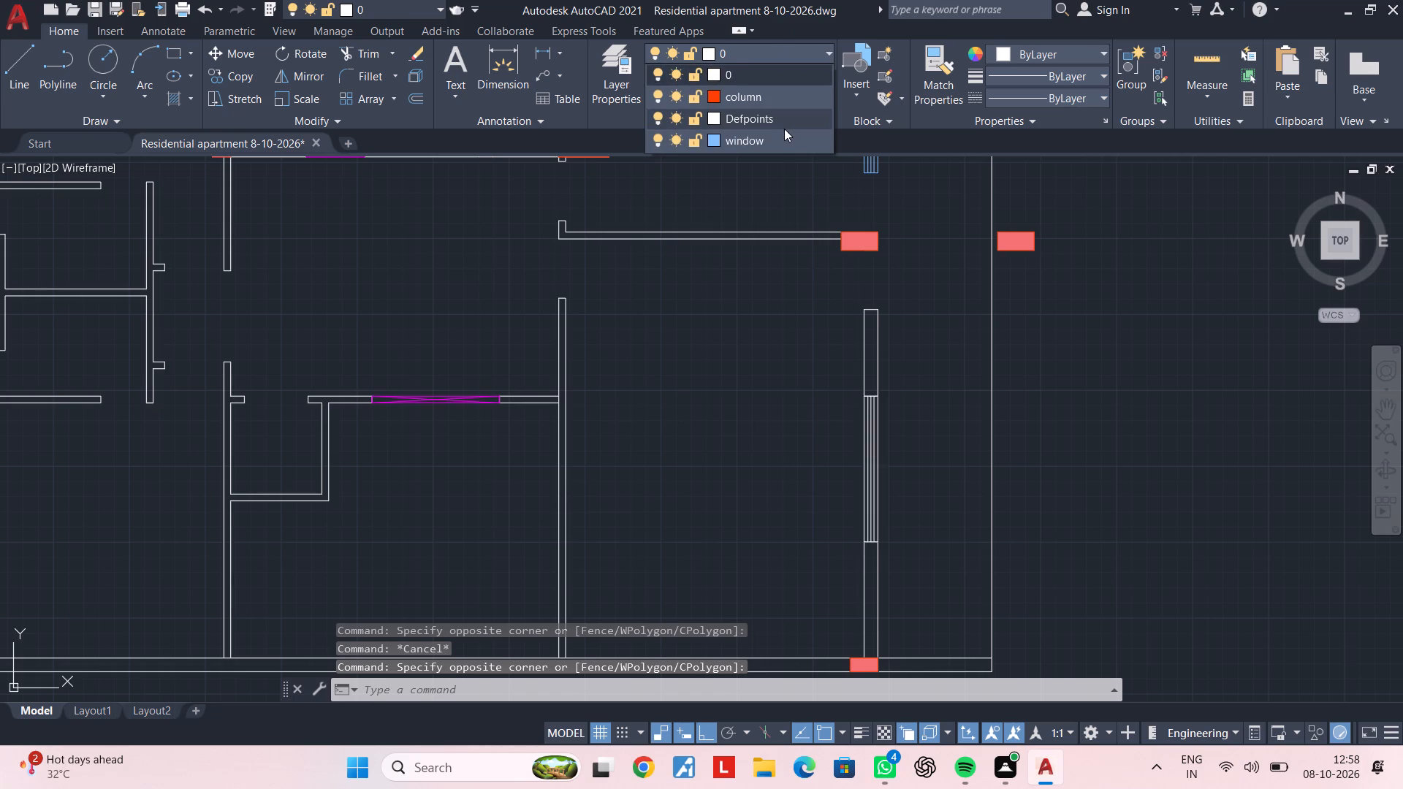
left_click(783, 133)
key("Escape")
middle_click_drag(916, 365, 911, 454)
key("Escape")
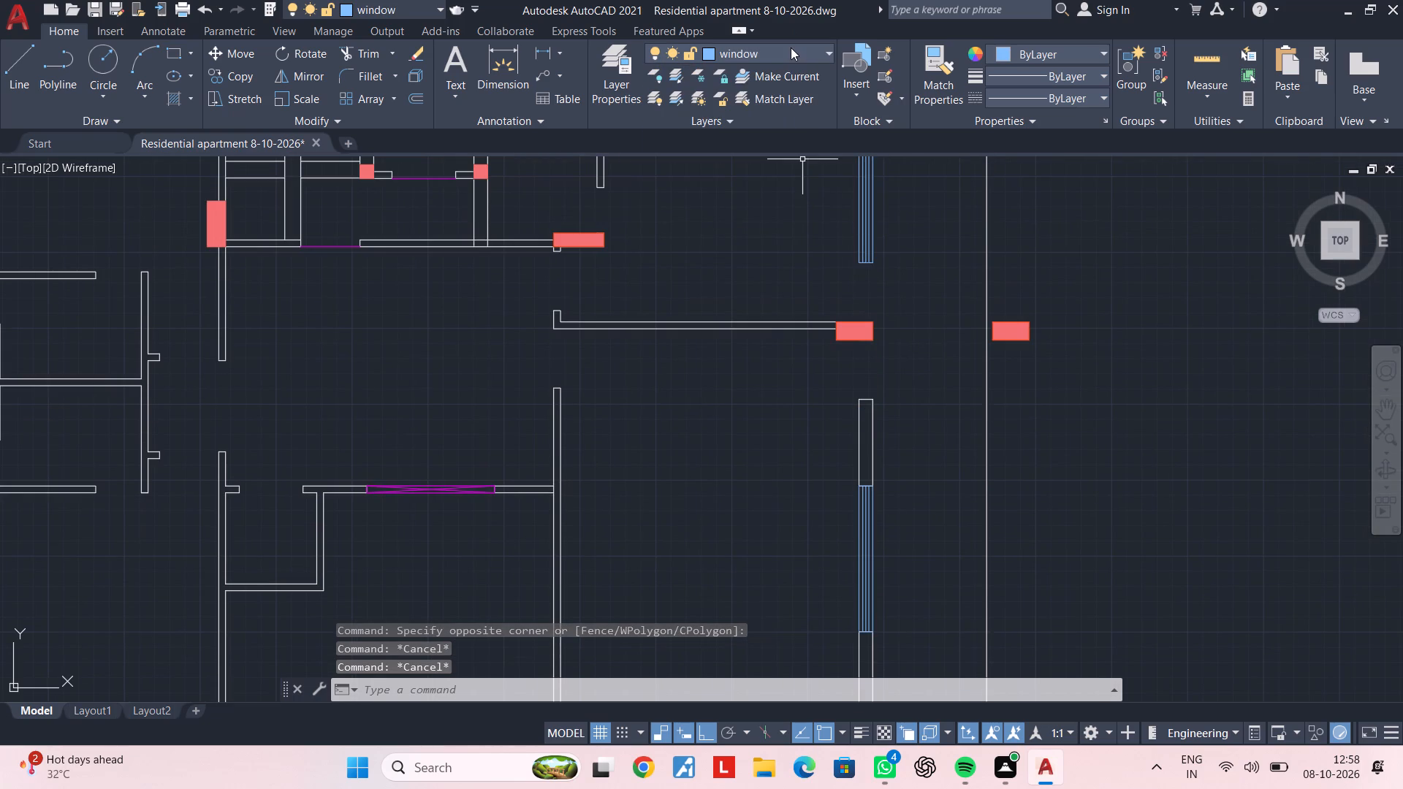
Set the window layer's colour to index colour 150 and close the layer manager.
left_click(791, 47)
key("Escape")
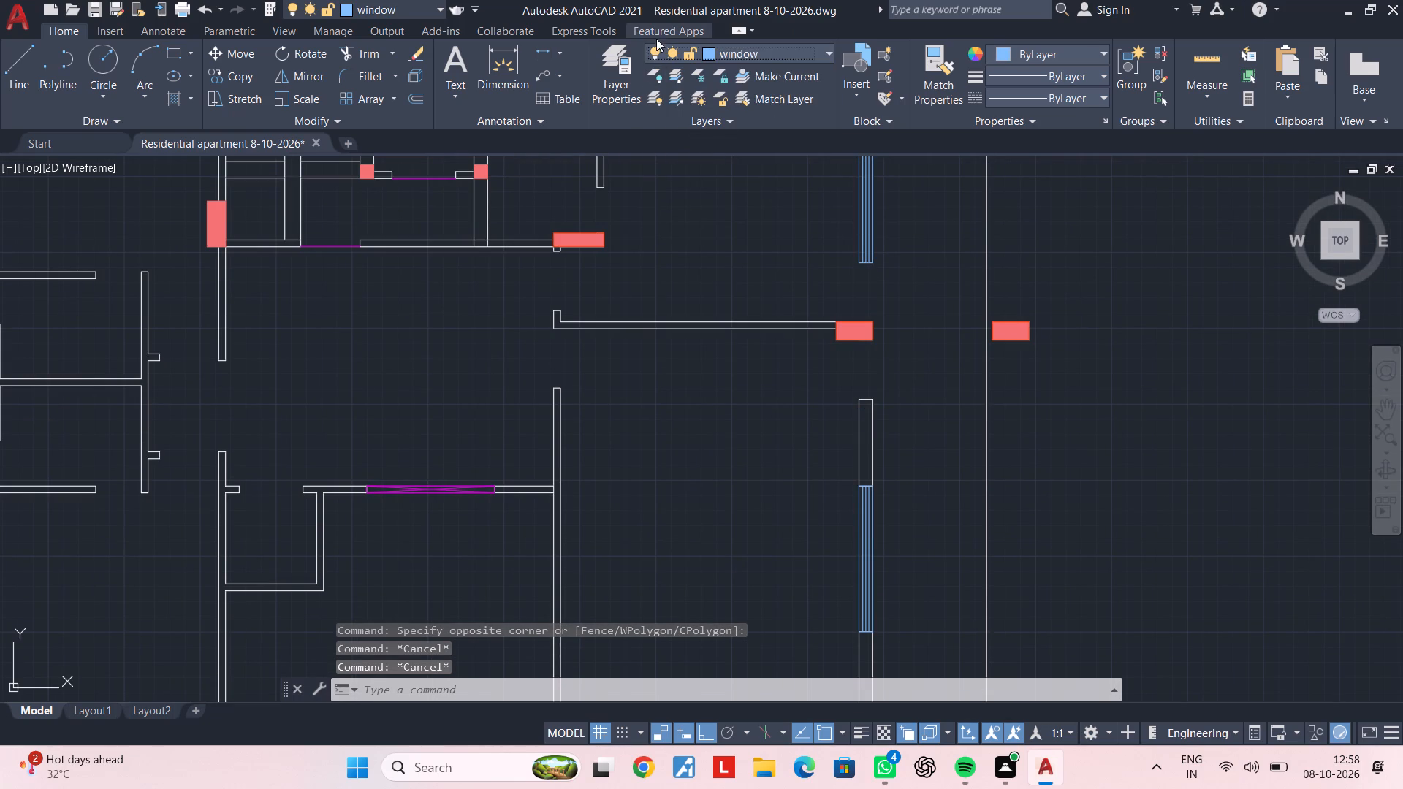
left_click(621, 55)
left_click(202, 251)
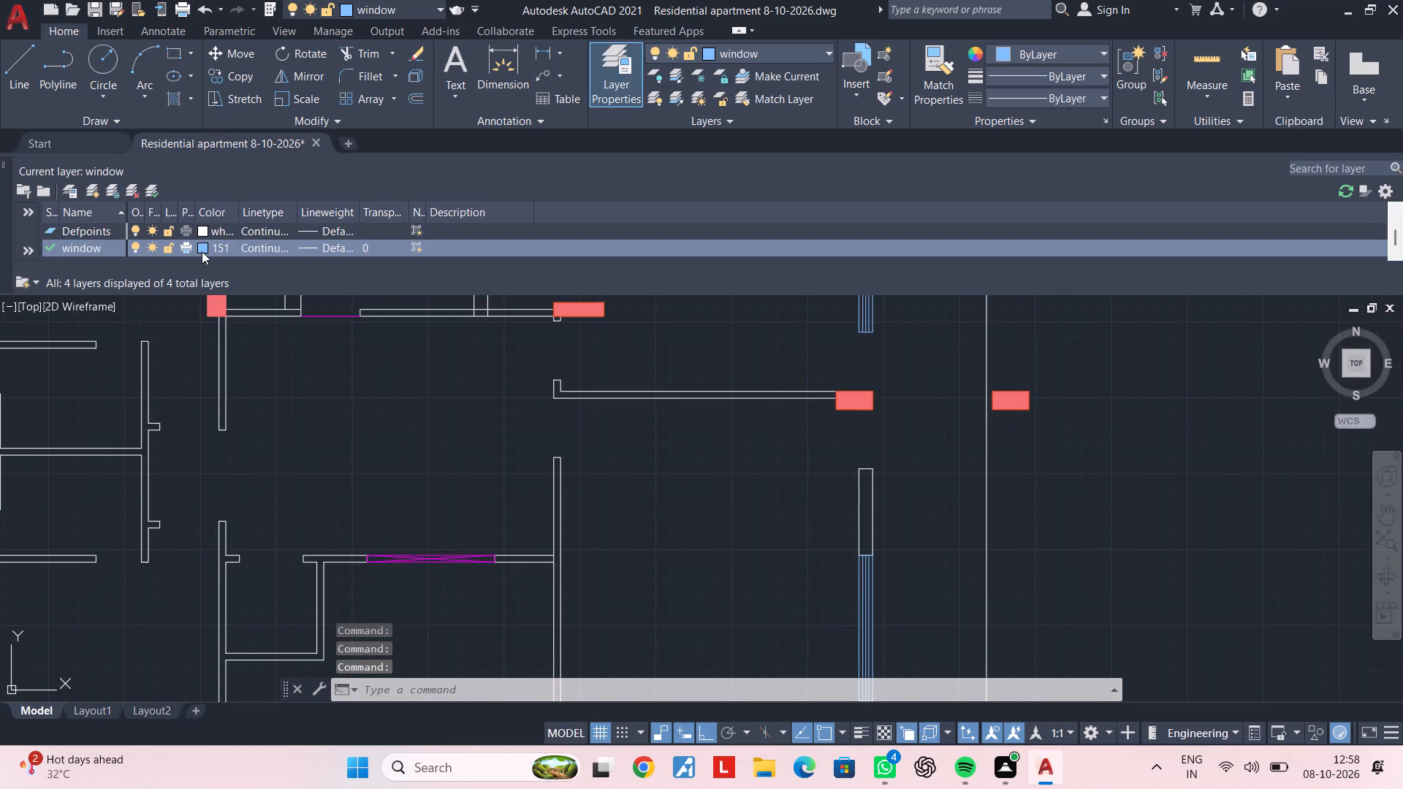
left_click(1048, 345)
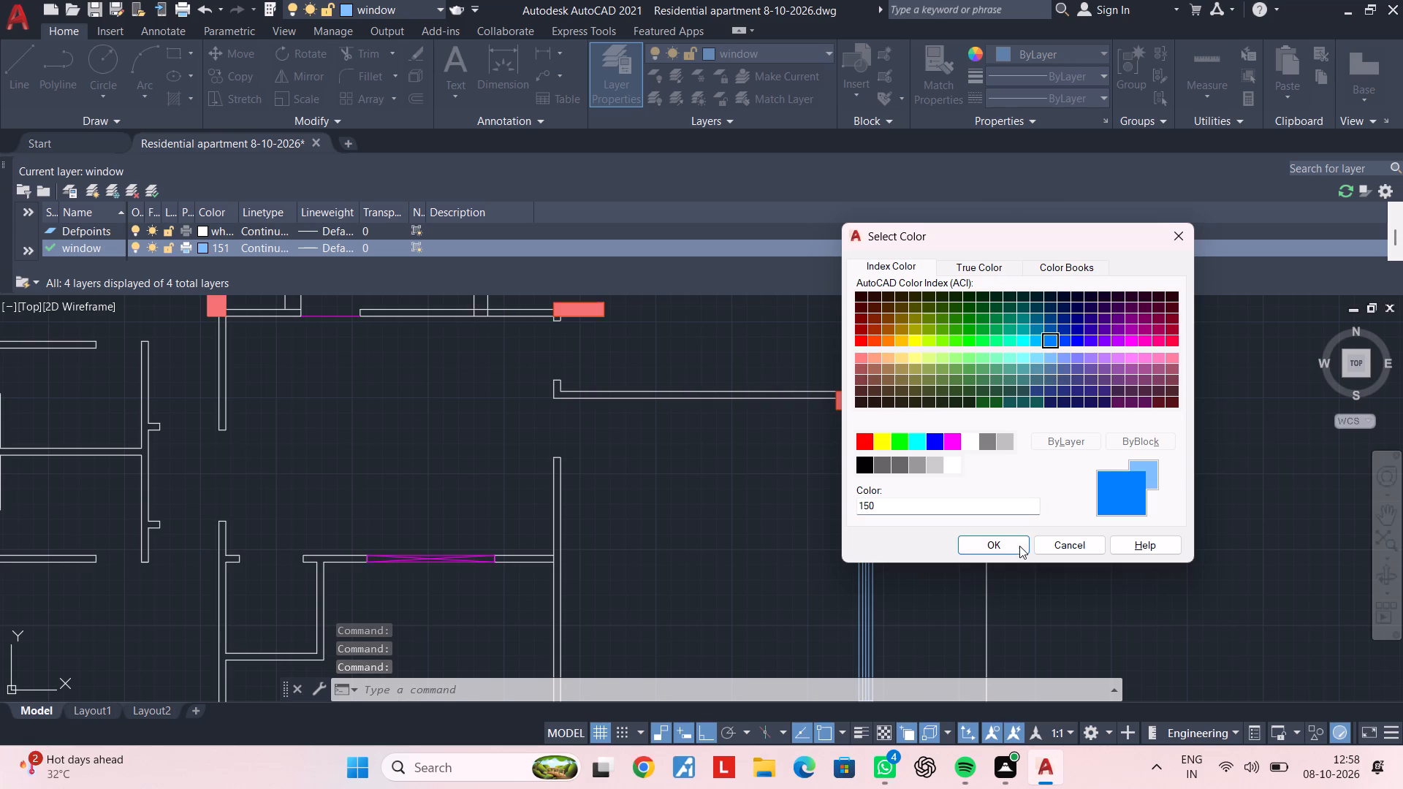
left_click(1013, 549)
scroll(1006, 541, "down", 2)
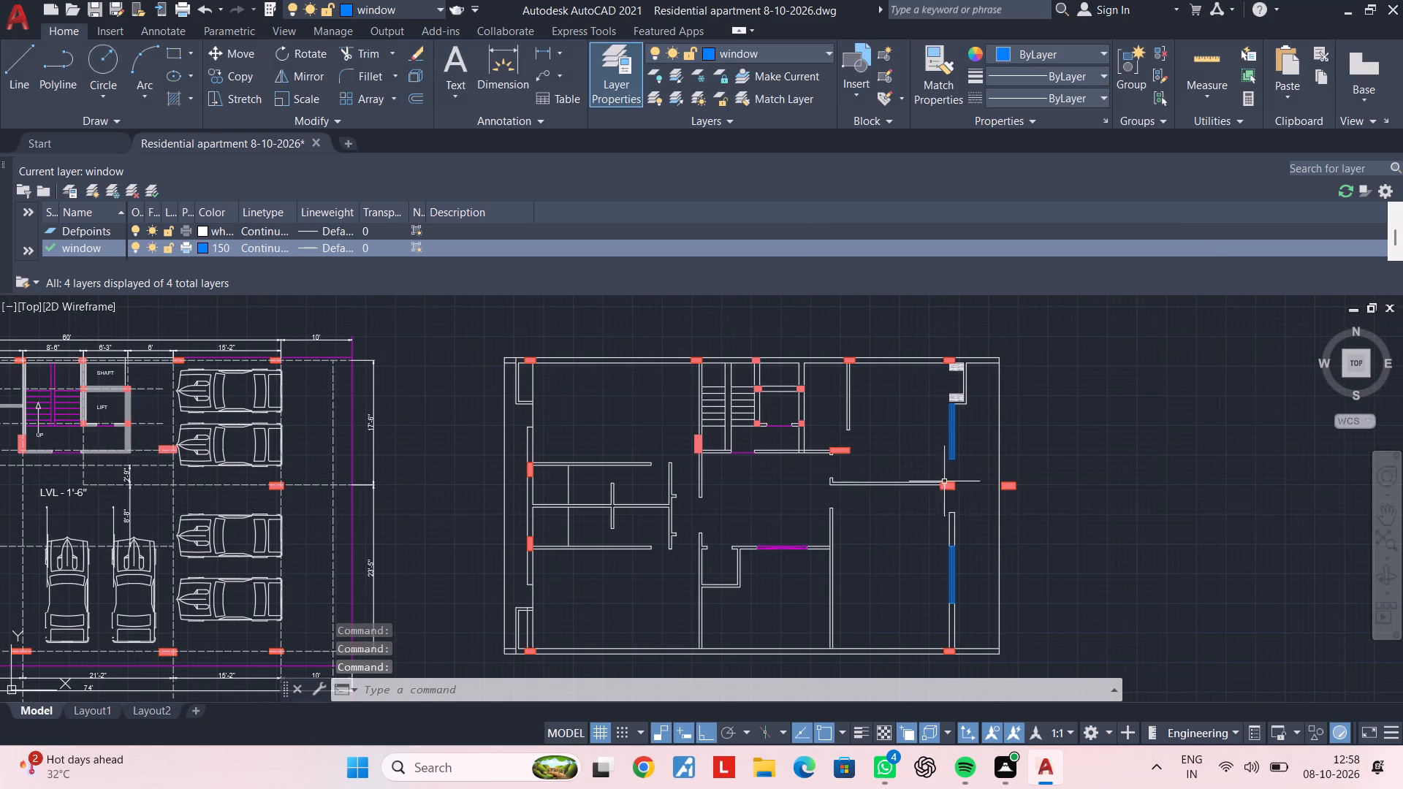
key("Escape")
key("Escape")
left_click(7, 167)
key("Escape")
key("Escape")
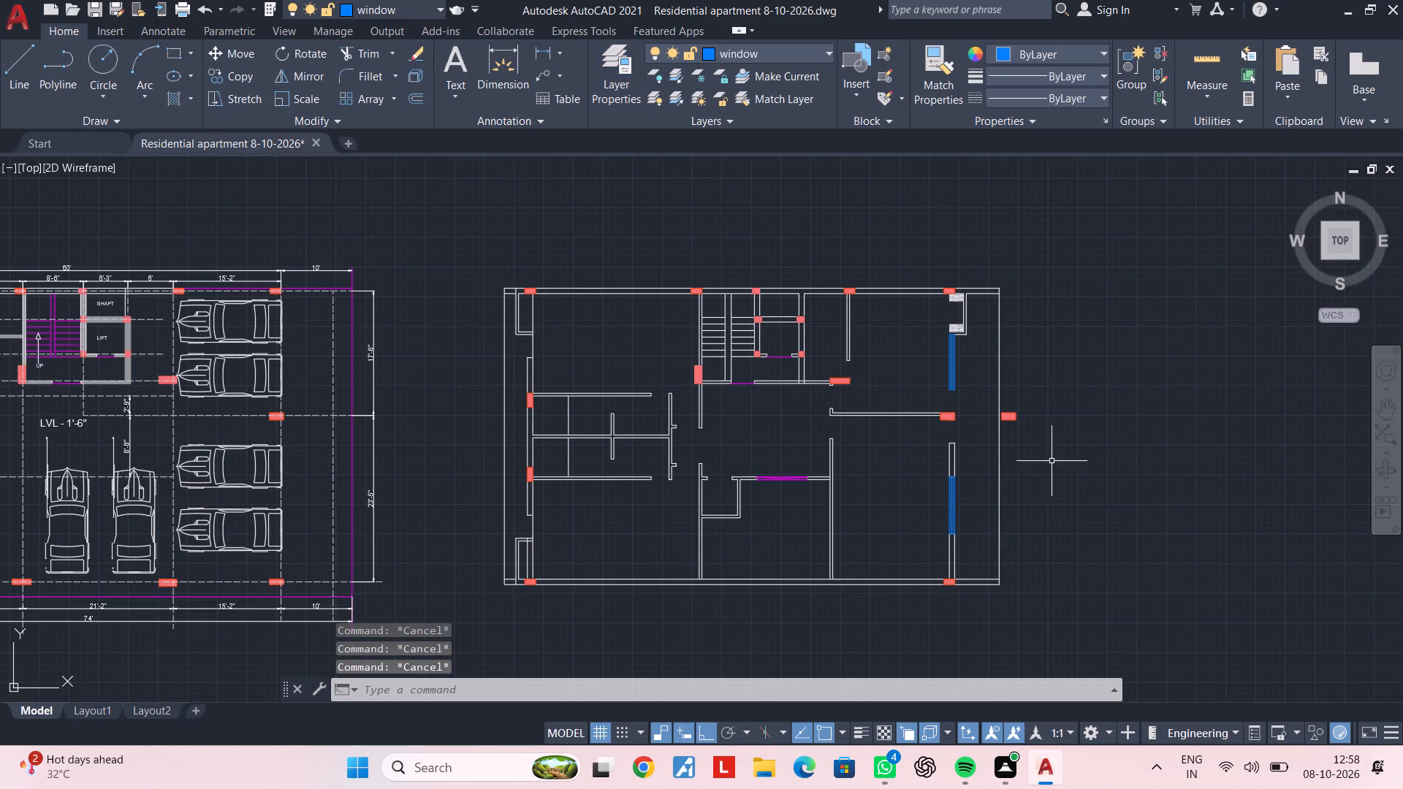
Review the full floor plan, including the recoloured windows on the east wall.
scroll(918, 422, "up", 2)
middle_click_drag(907, 415, 982, 367)
scroll(1017, 391, "down", 1)
middle_click_drag(1017, 391, 933, 407)
key("Escape")
key("Escape")
key("Escape")
key("Escape")
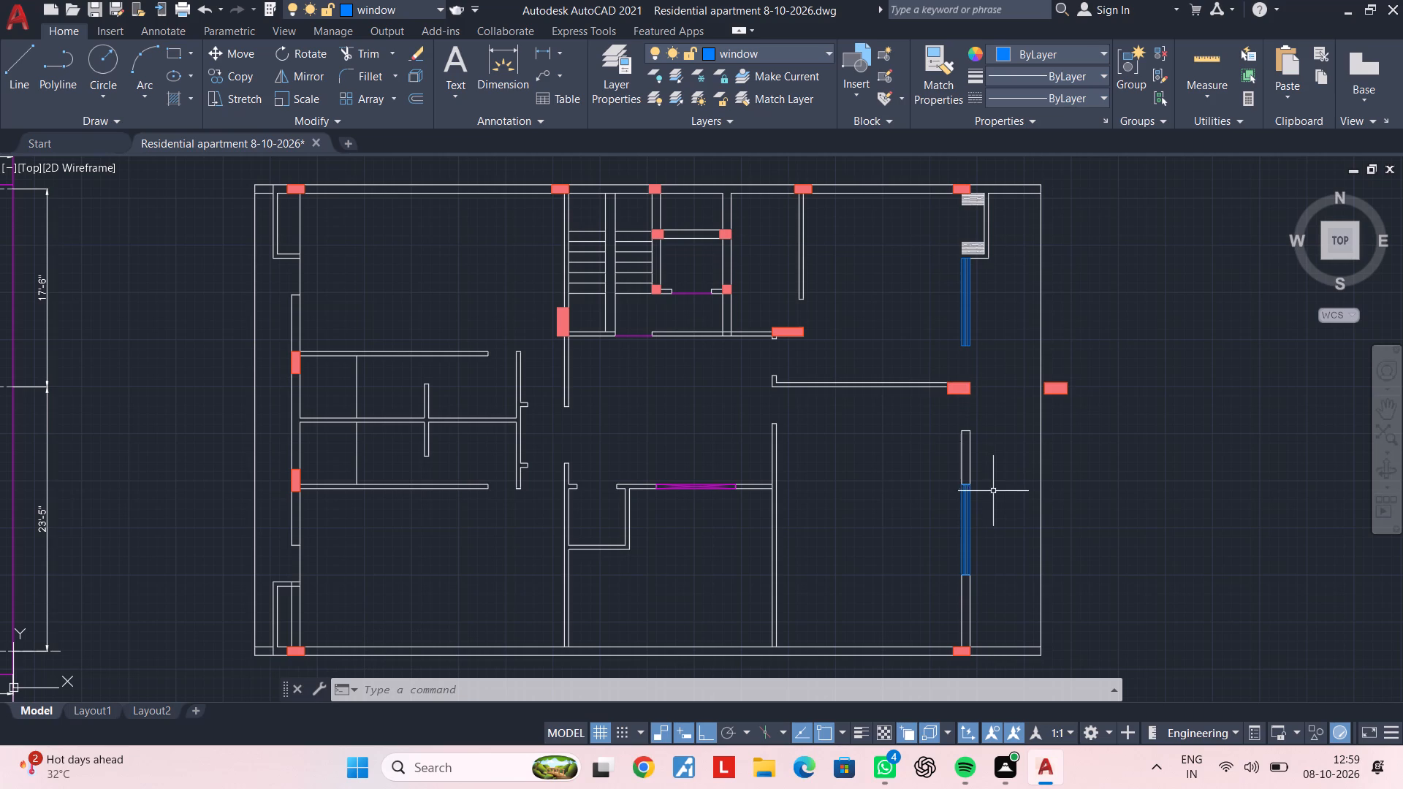
Draw a vertical line across the south wall's thickness, a short distance west of the southeast column.
middle_click_drag(942, 537, 937, 423)
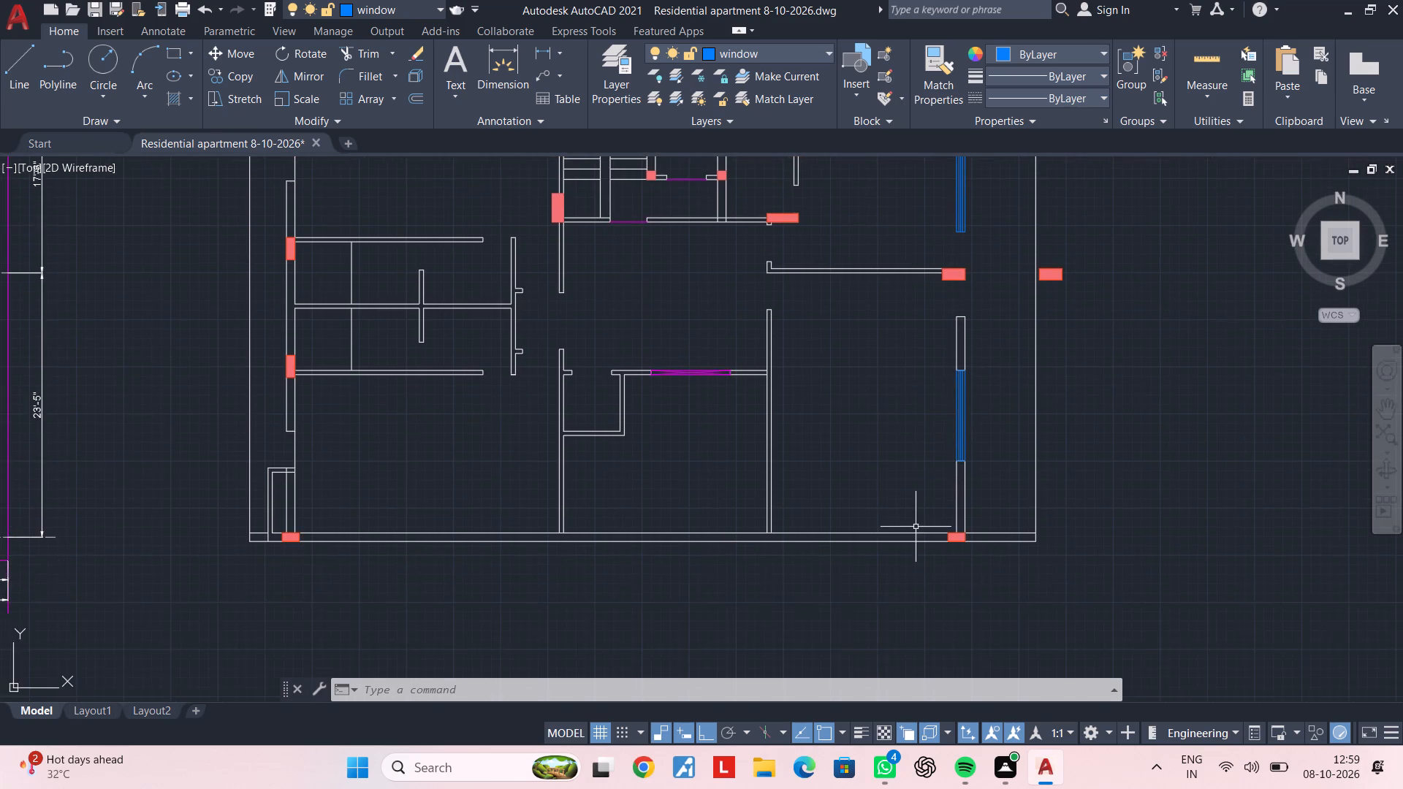
middle_click_drag(916, 533, 915, 452)
scroll(919, 465, "up", 2)
middle_click_drag(932, 458, 841, 499)
key("Escape")
key("Escape")
key("Escape")
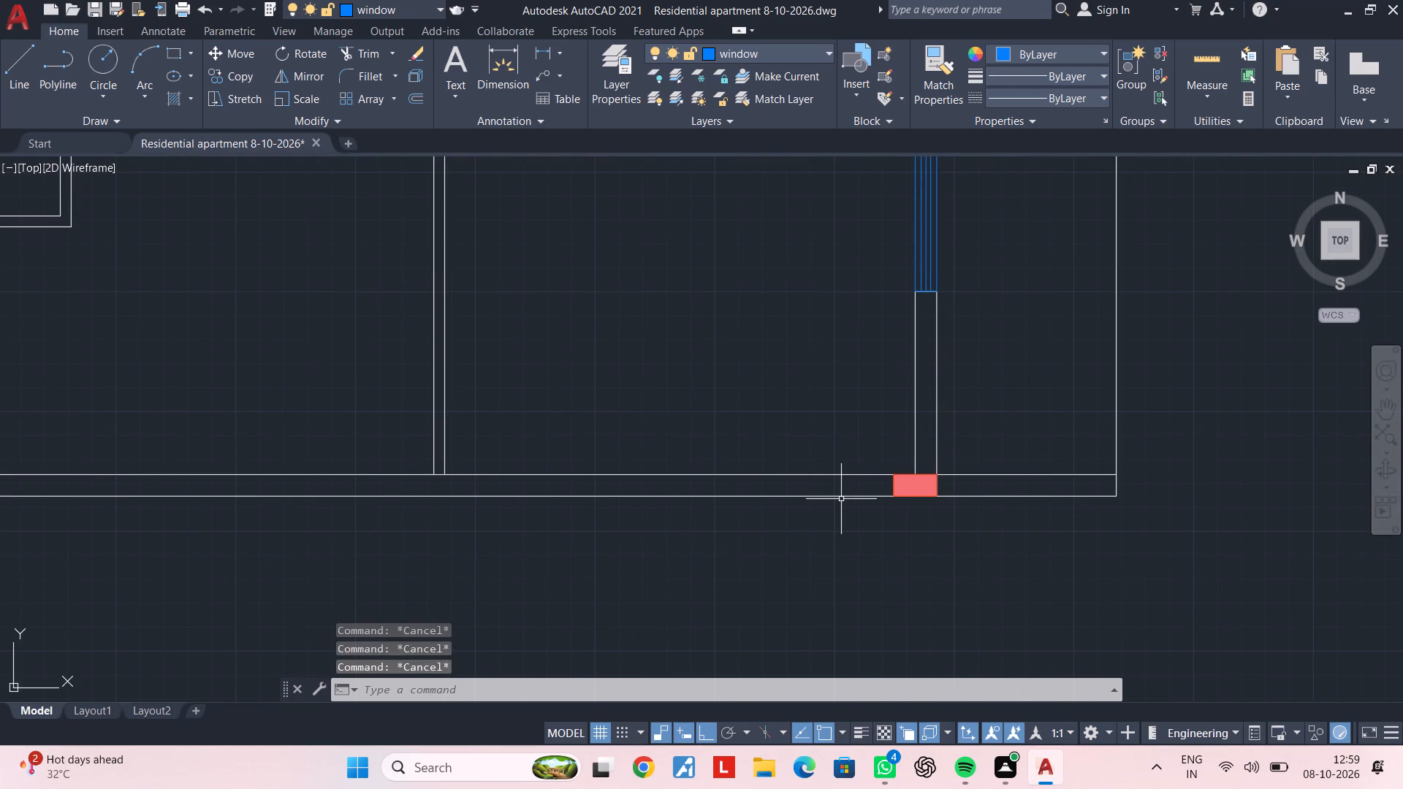
type("l")
key("space")
scroll(858, 450, "up", 2)
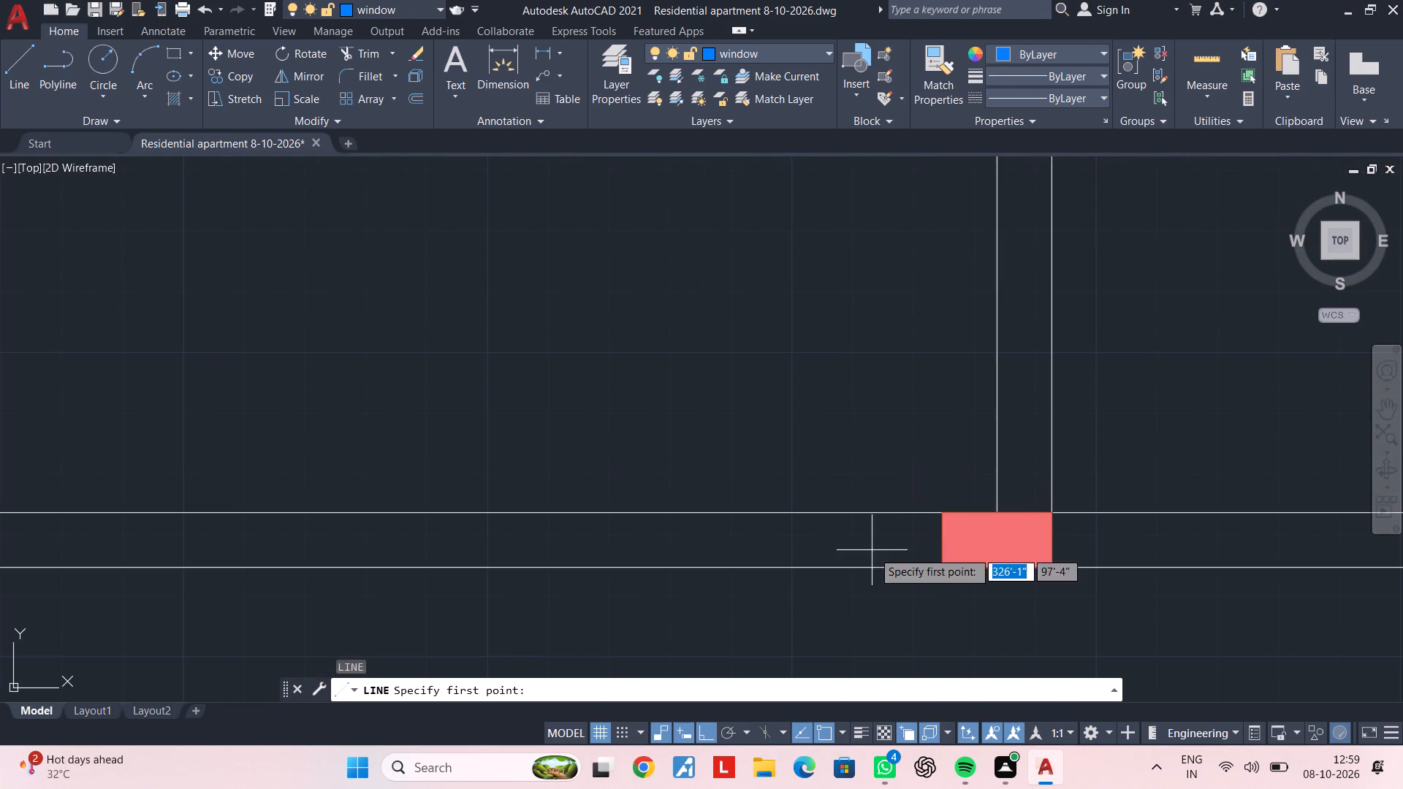
left_click(859, 514)
left_click(864, 570)
key("Escape")
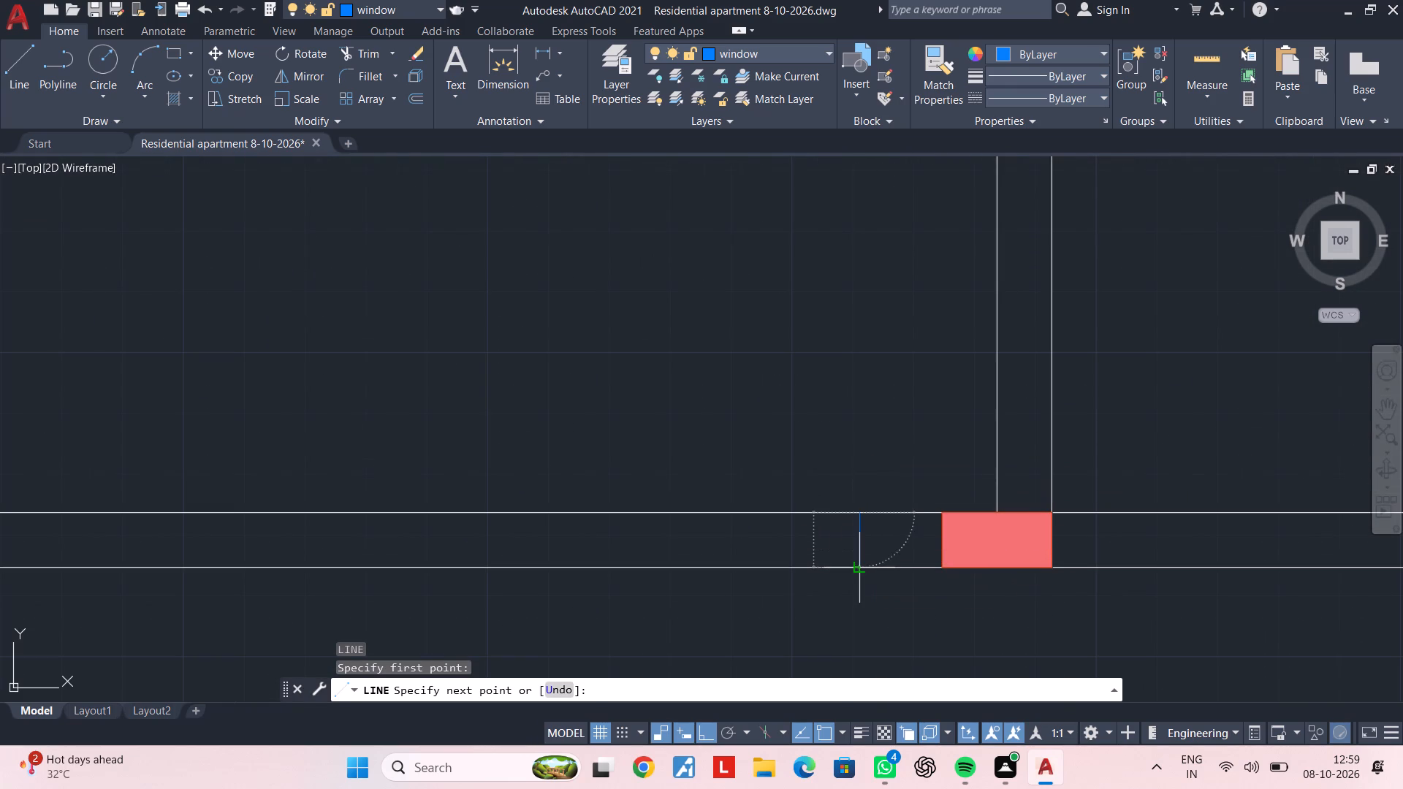
key("Escape")
key("Escape")
key("Escape")
Make layer 0 the current layer.
left_click(714, 47)
left_click(745, 82)
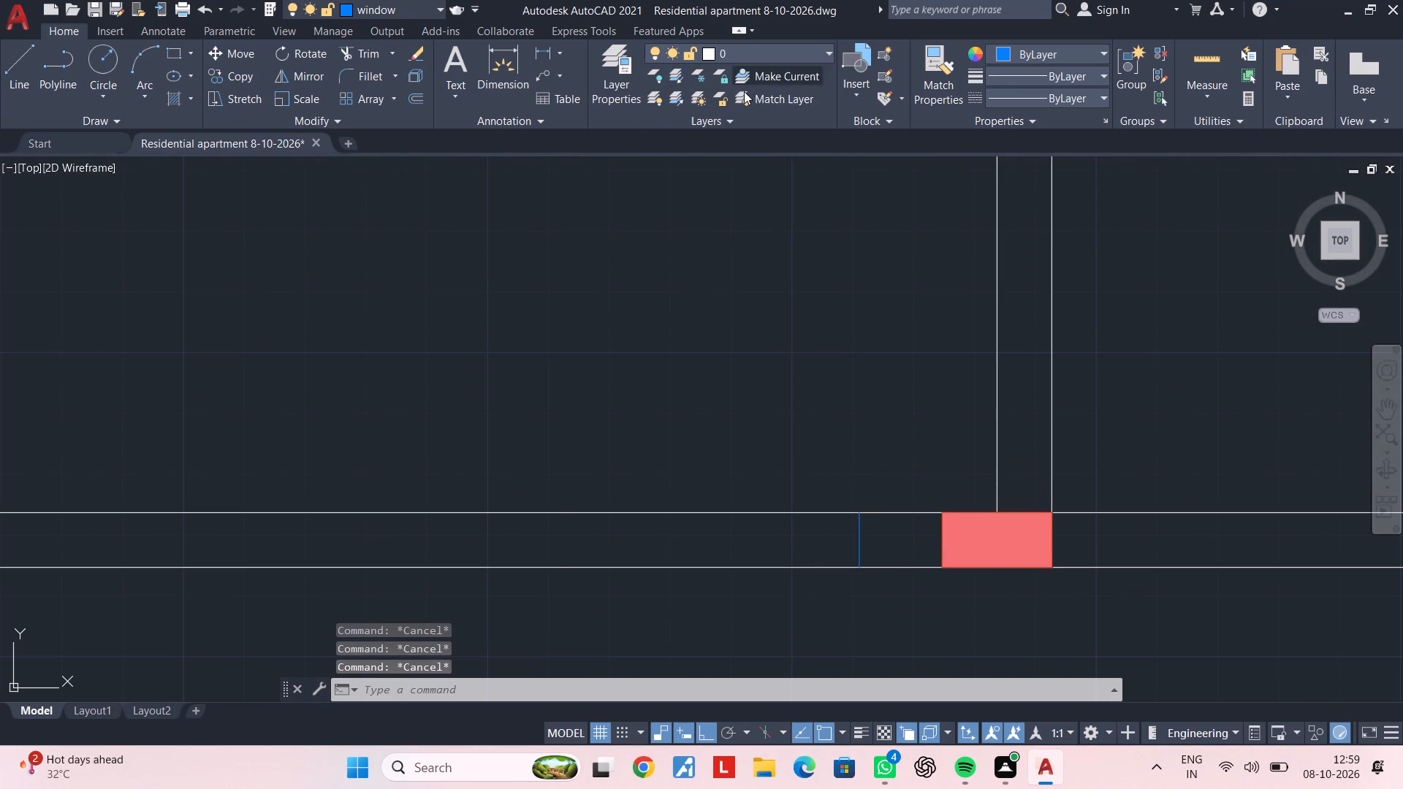
Offset the vertical line crossing the south wall near the southeast column 3' to the west.
key("Escape")
middle_click_drag(727, 462, 801, 446)
key("Escape")
middle_click_drag(911, 536, 943, 463)
key("Escape")
key("Escape")
type("of")
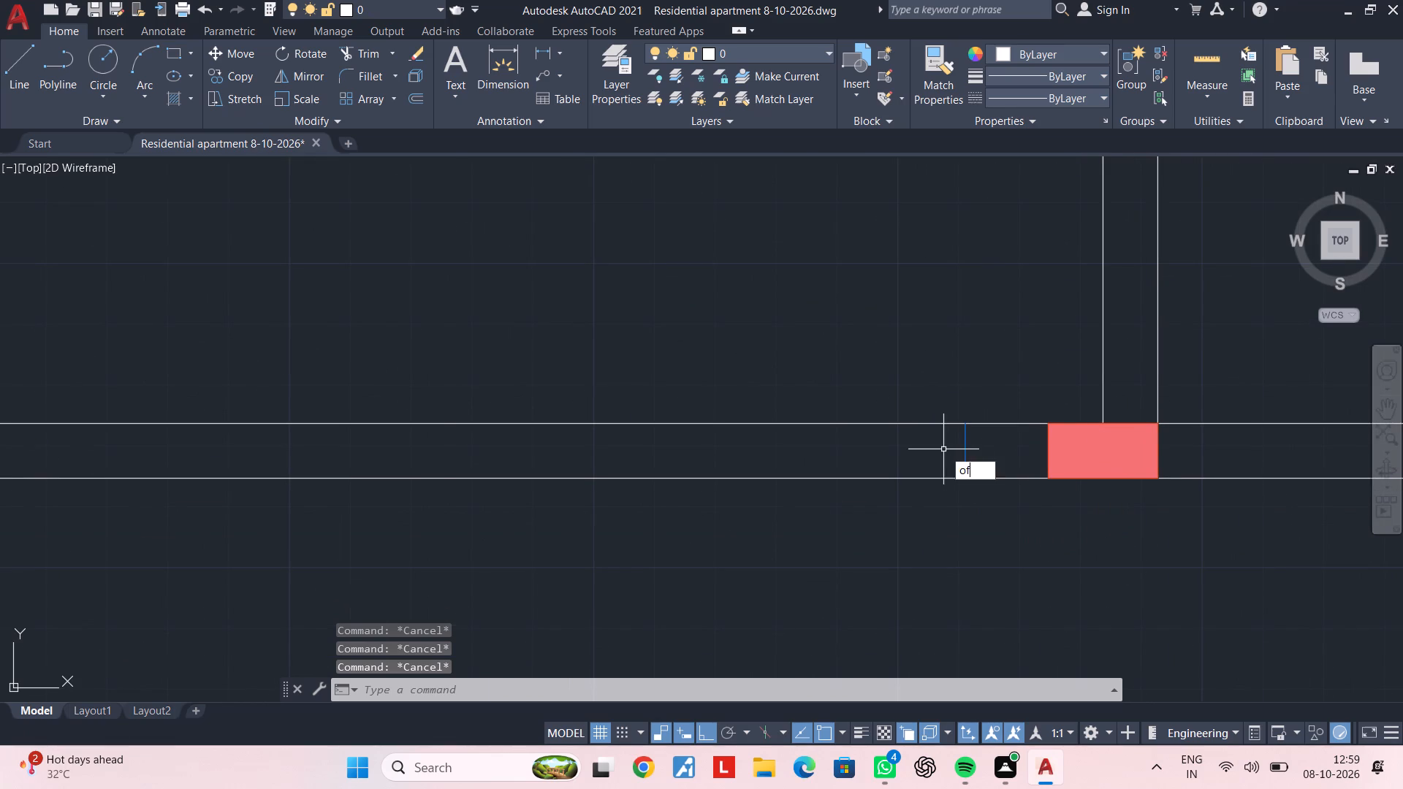
key("space")
type("3'")
key("Return")
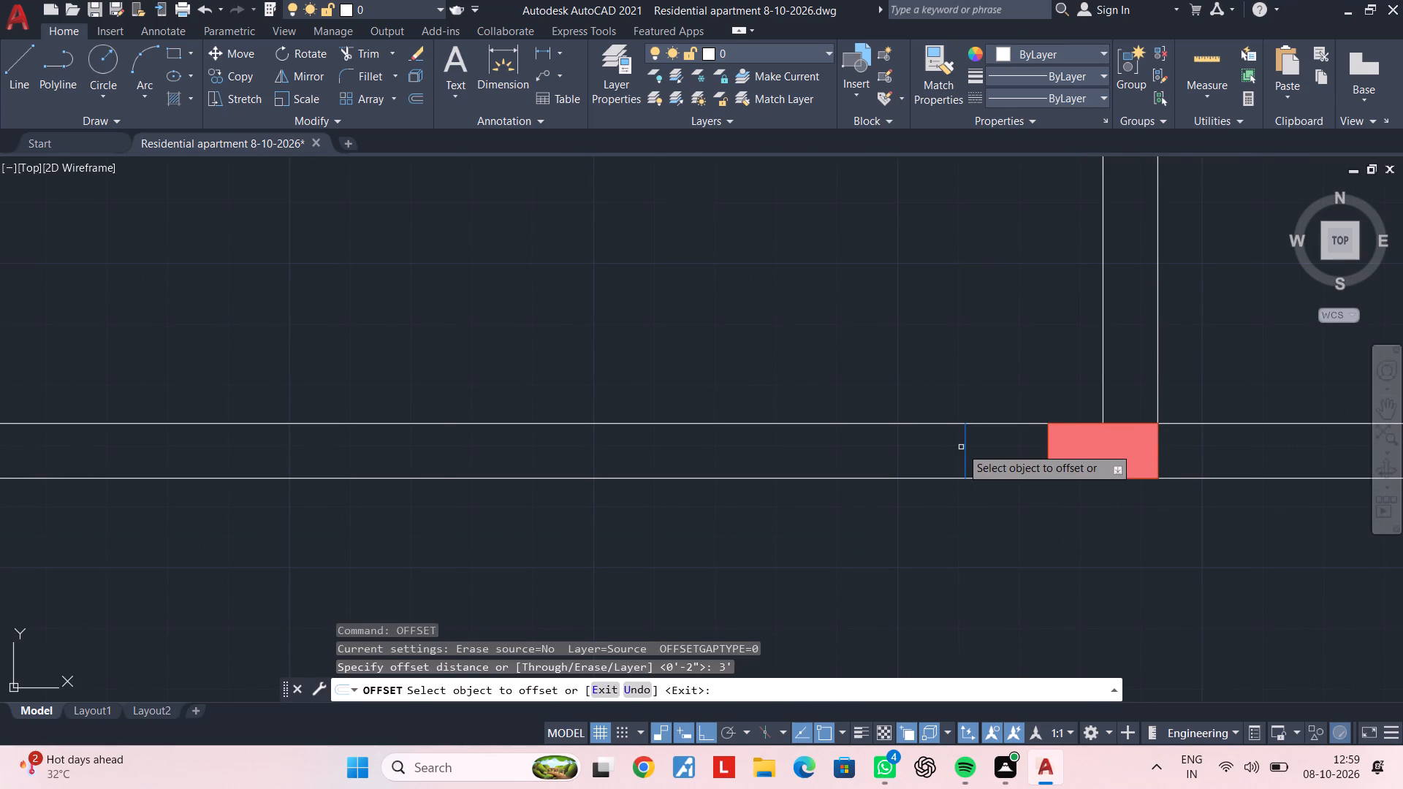
left_click(965, 446)
left_click(744, 462)
middle_click_drag(601, 473, 797, 465)
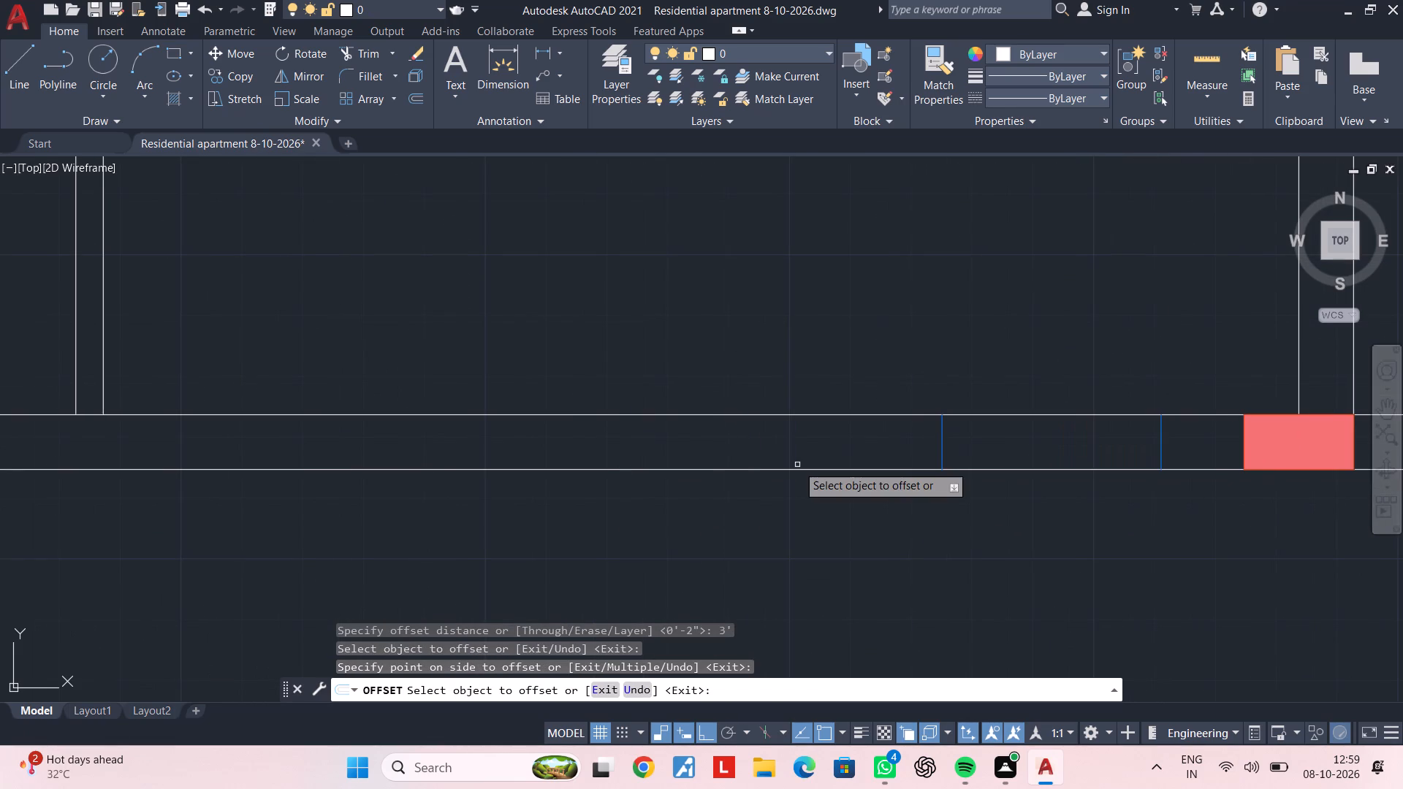
Offset the newly created vertical line in the south wall 4'9" further west.
key("space")
key("space")
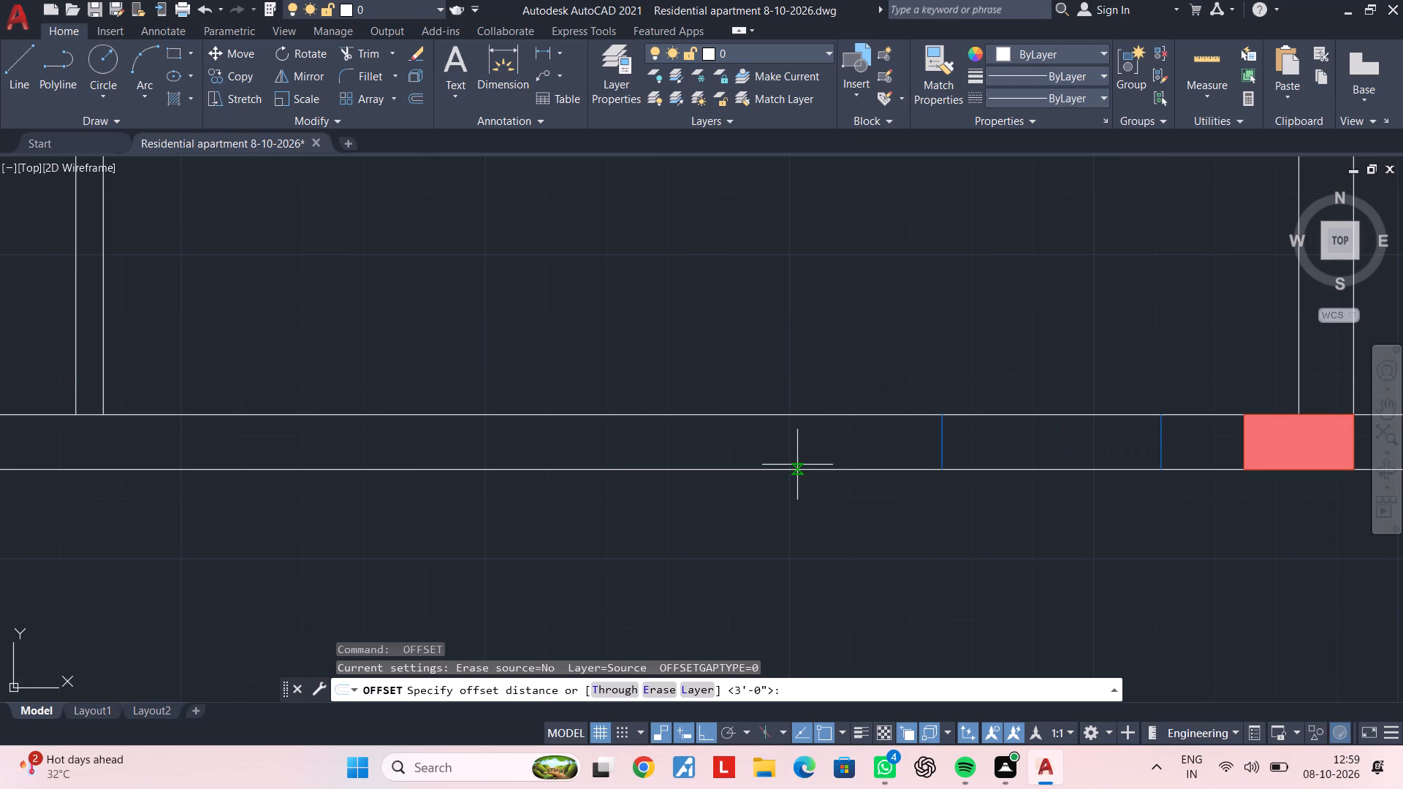
type("4'9\"")
key("Return")
left_click(943, 446)
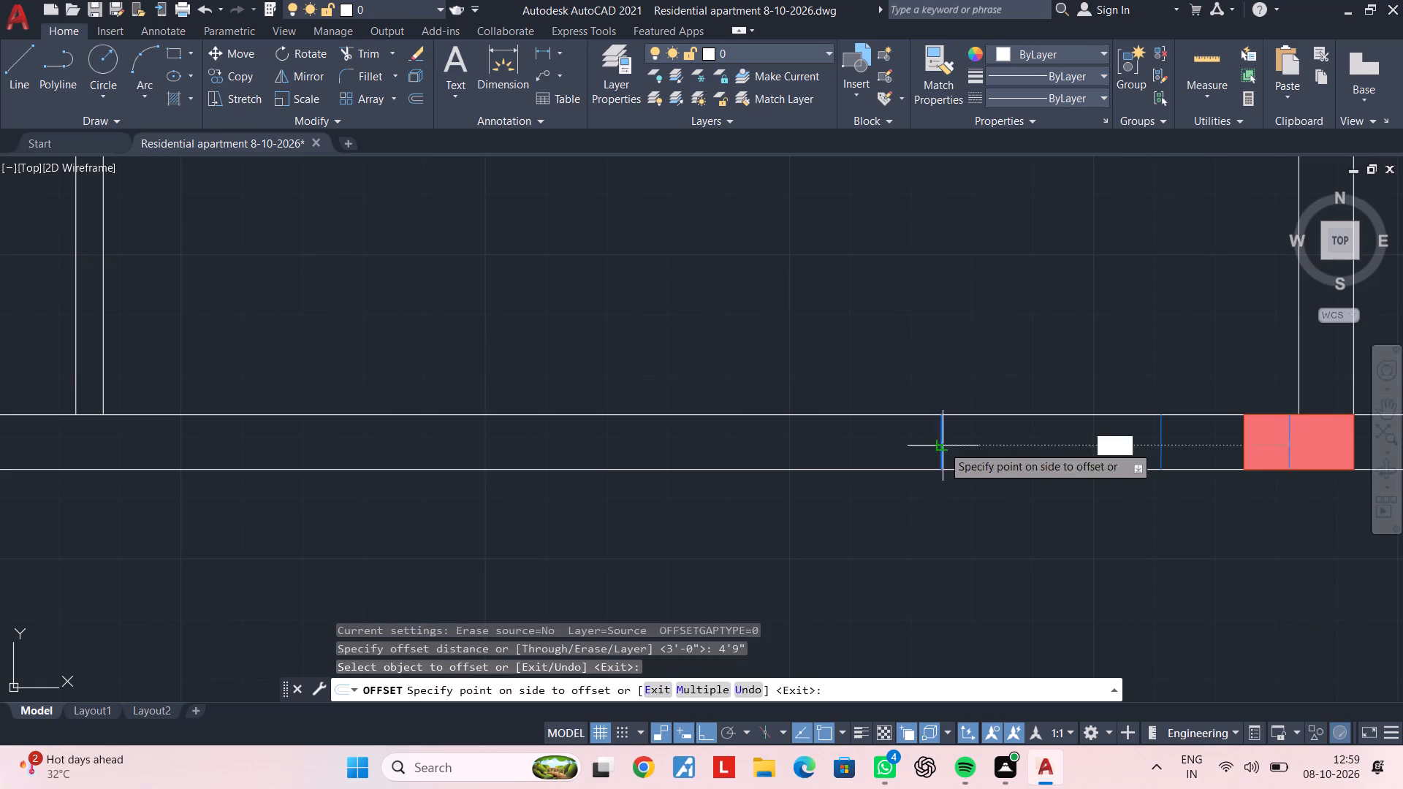
left_click(723, 450)
middle_click_drag(706, 449, 873, 443)
Offset the westernmost vertical line in the south wall 3' further west to bound a second window opening.
key("space")
key("space")
type("3'")
key("Return")
left_click(762, 440)
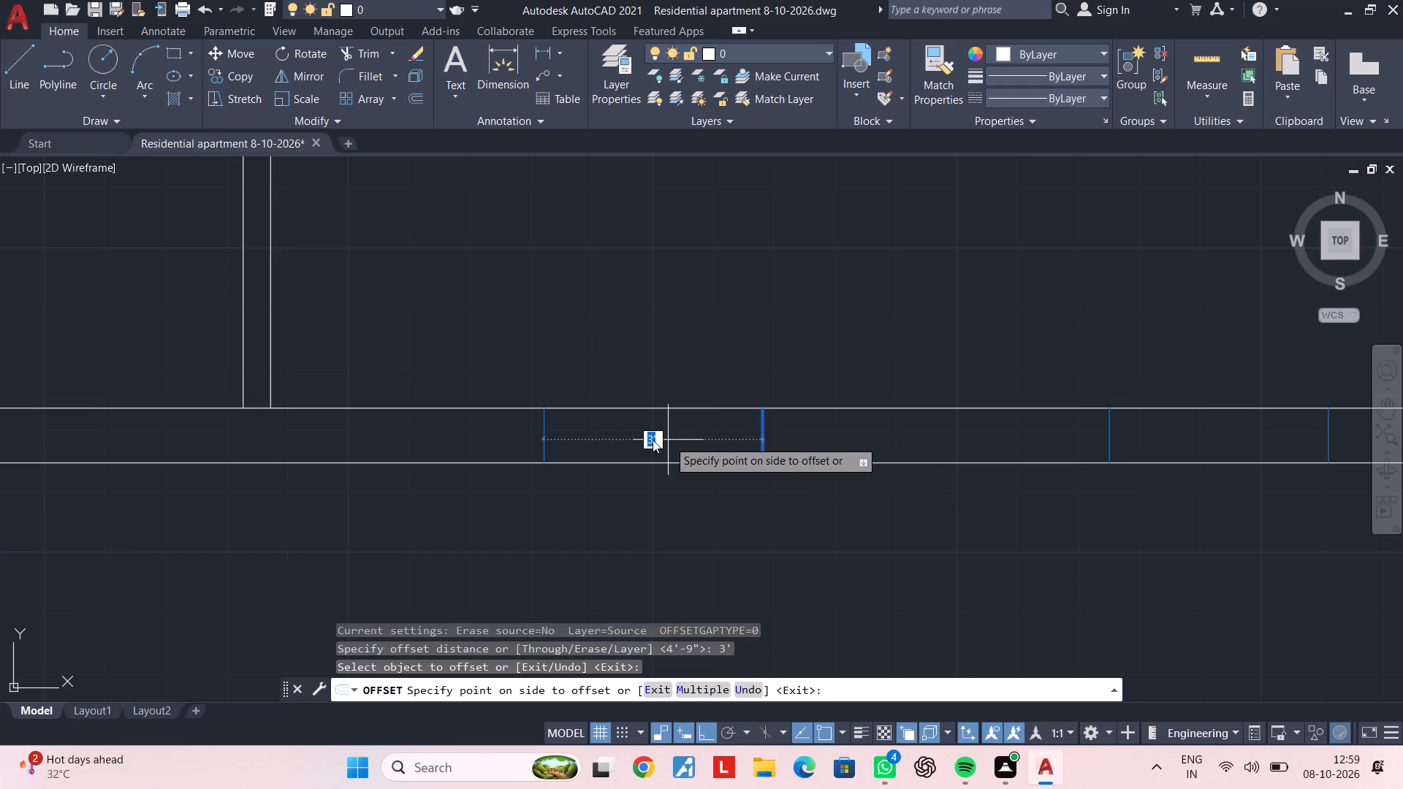
left_click(653, 440)
key("Escape")
key("Escape")
key("Escape")
key("space")
key("space")
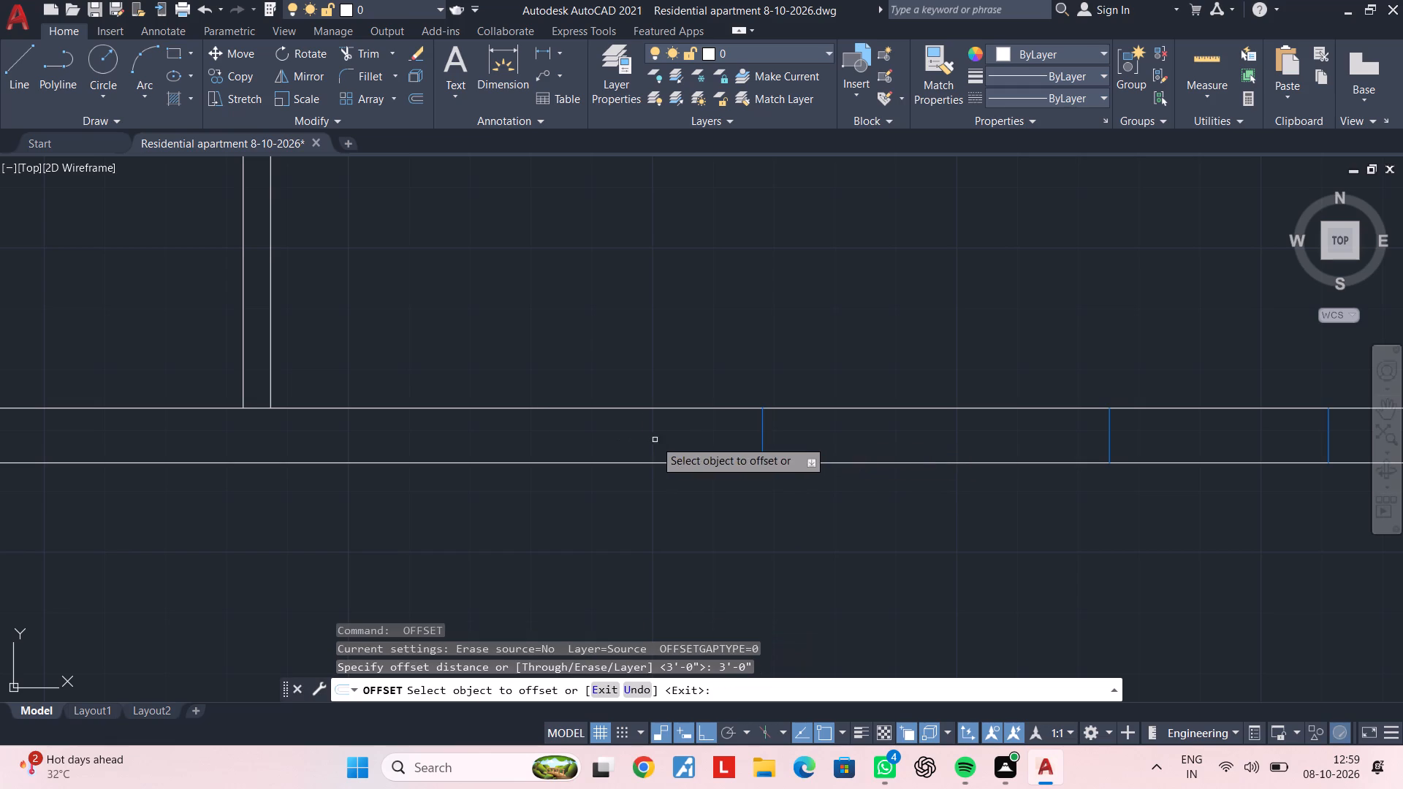
left_click(761, 435)
left_click(634, 446)
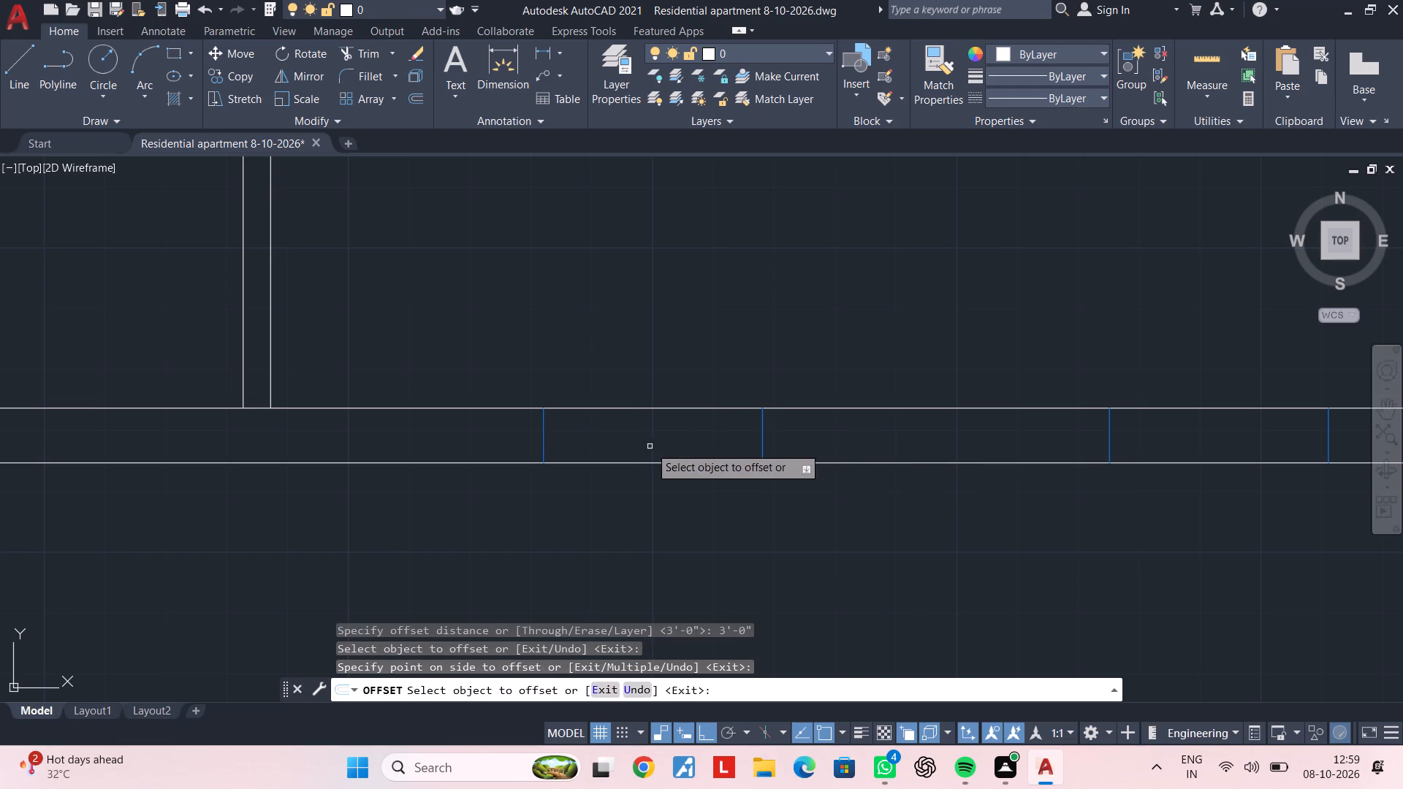
key("Escape")
key("Escape")
middle_click_drag(902, 451, 653, 474)
key("Escape")
key("Escape")
key("Escape")
key("Escape")
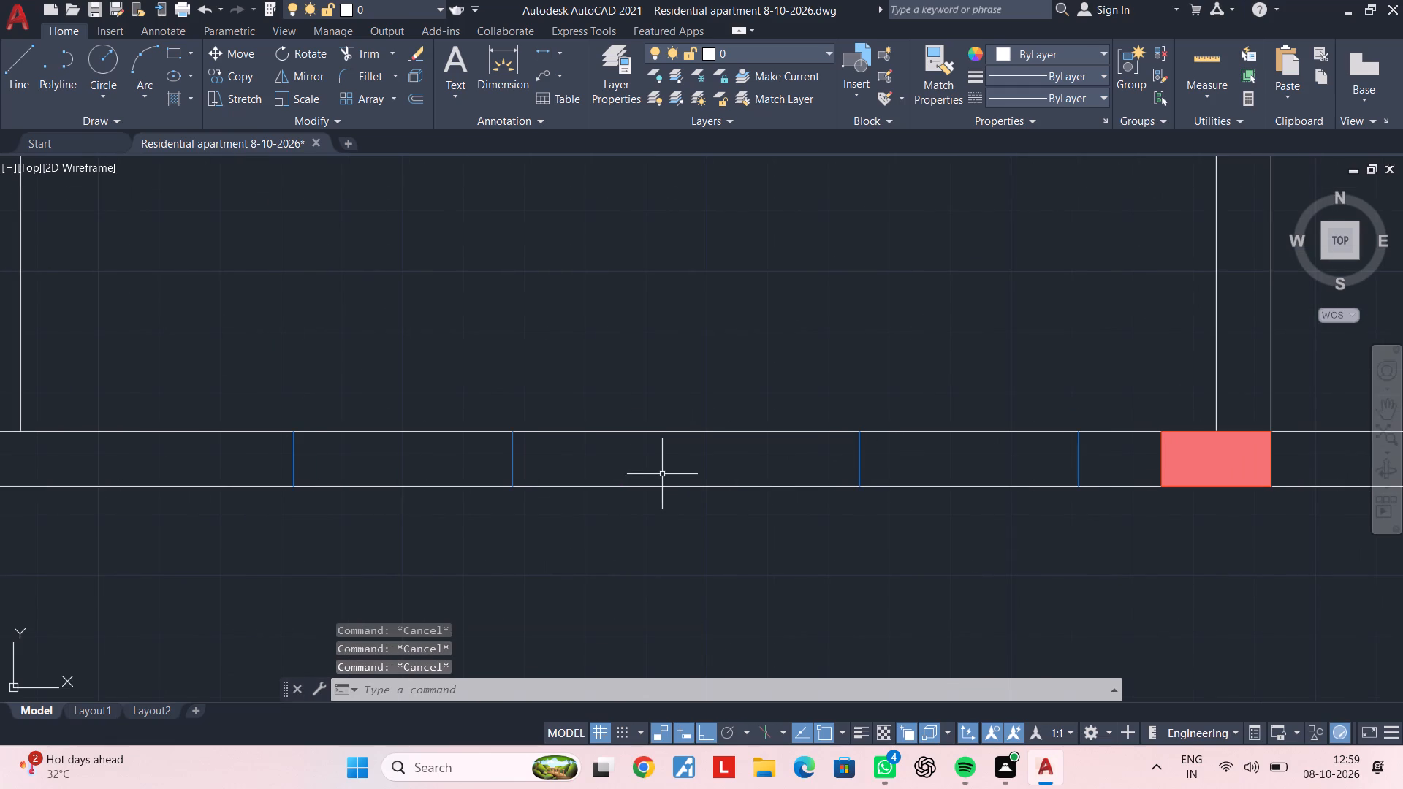
Draw a rectangle across the wall thickness between the two vertical lines nearest the southeast column.
type("rec")
key("space")
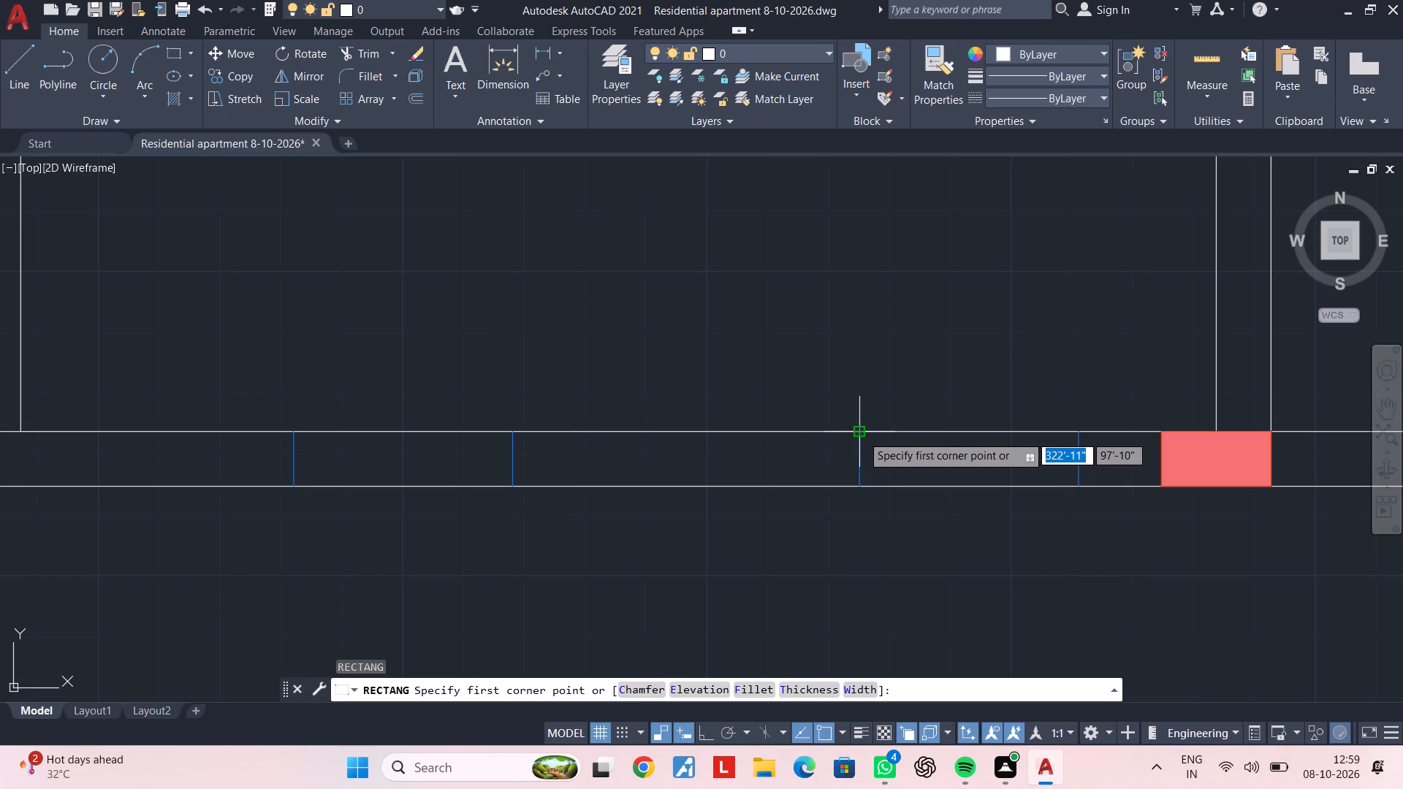
left_click(862, 435)
left_click(1078, 484)
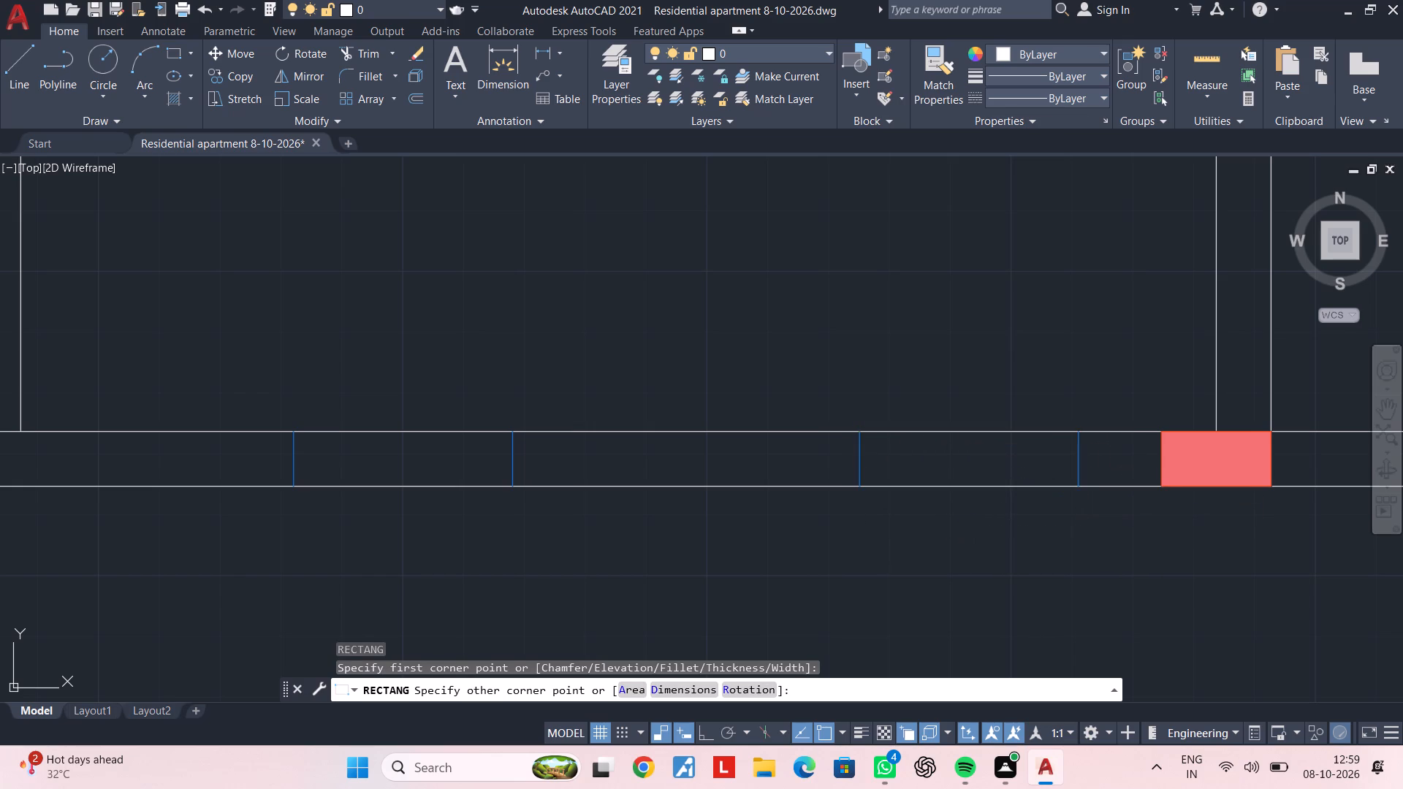
middle_click_drag(882, 489, 954, 489)
key("Escape")
key("Escape")
Draw a rectangle across the wall thickness between the two western vertical lines in the south wall.
key("space")
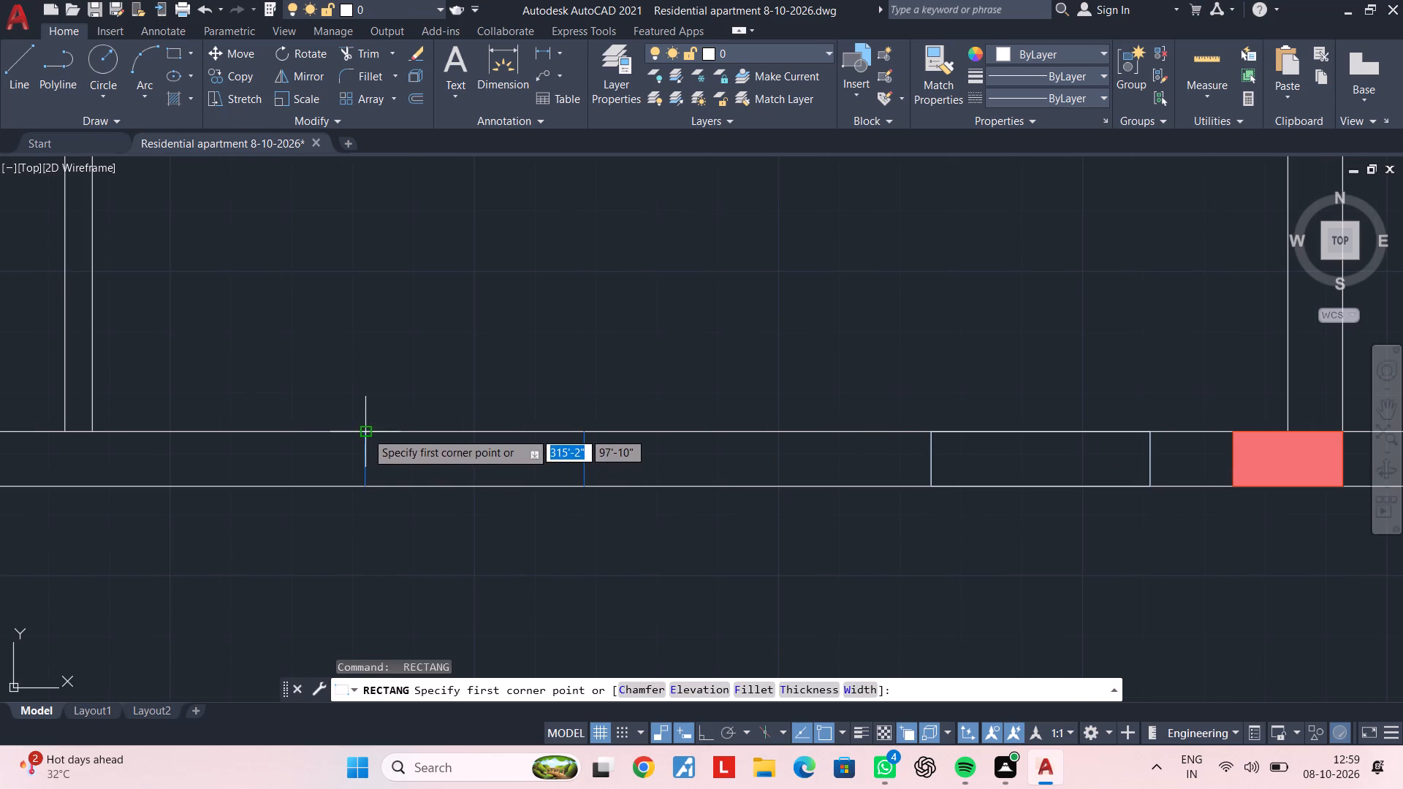
left_click(366, 432)
left_click(589, 484)
key("Escape")
key("Escape")
Draw a horizontal centre line through the eastern window rectangle, joining the midpoints of its short sides.
middle_click_drag(910, 493, 503, 522)
key("Escape")
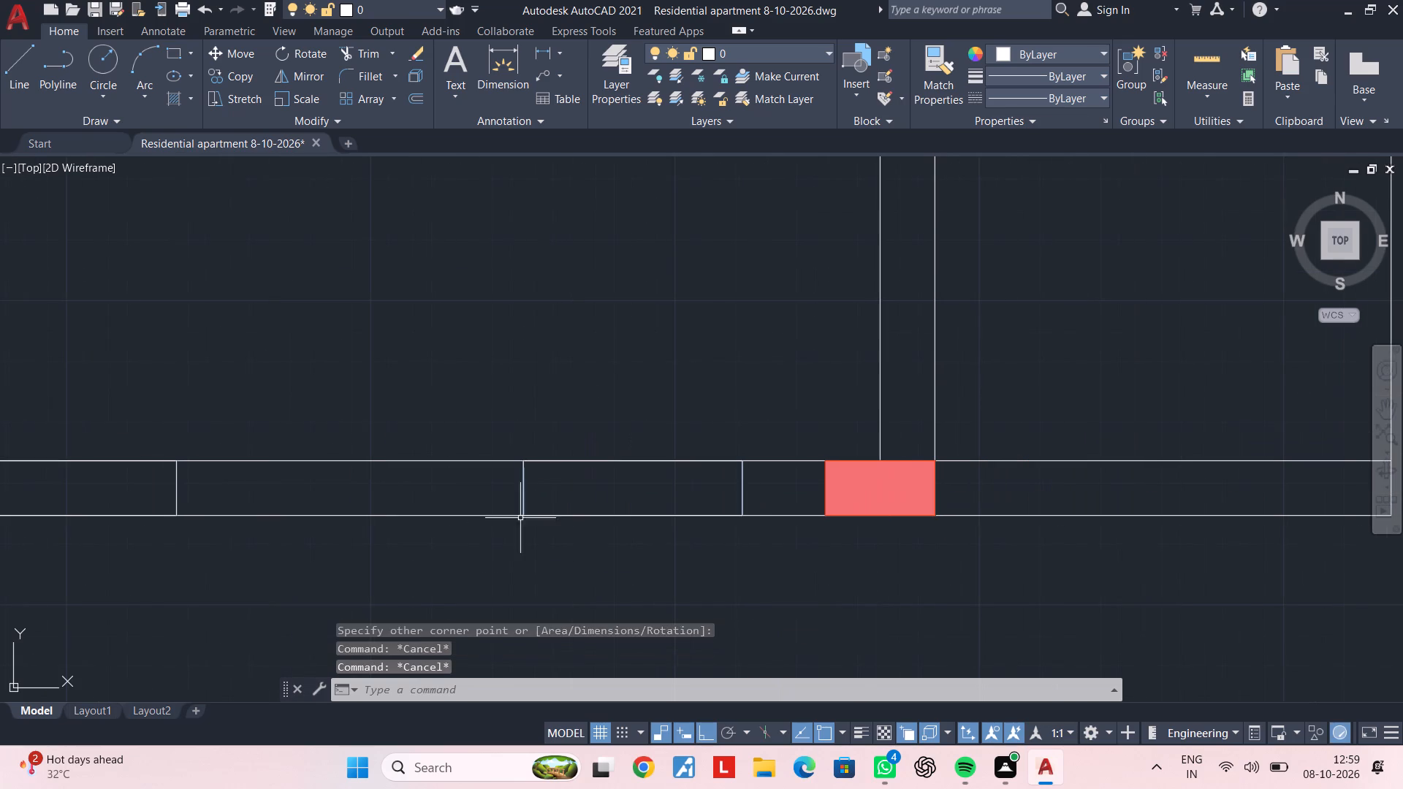
key("Escape")
type("l")
key("space")
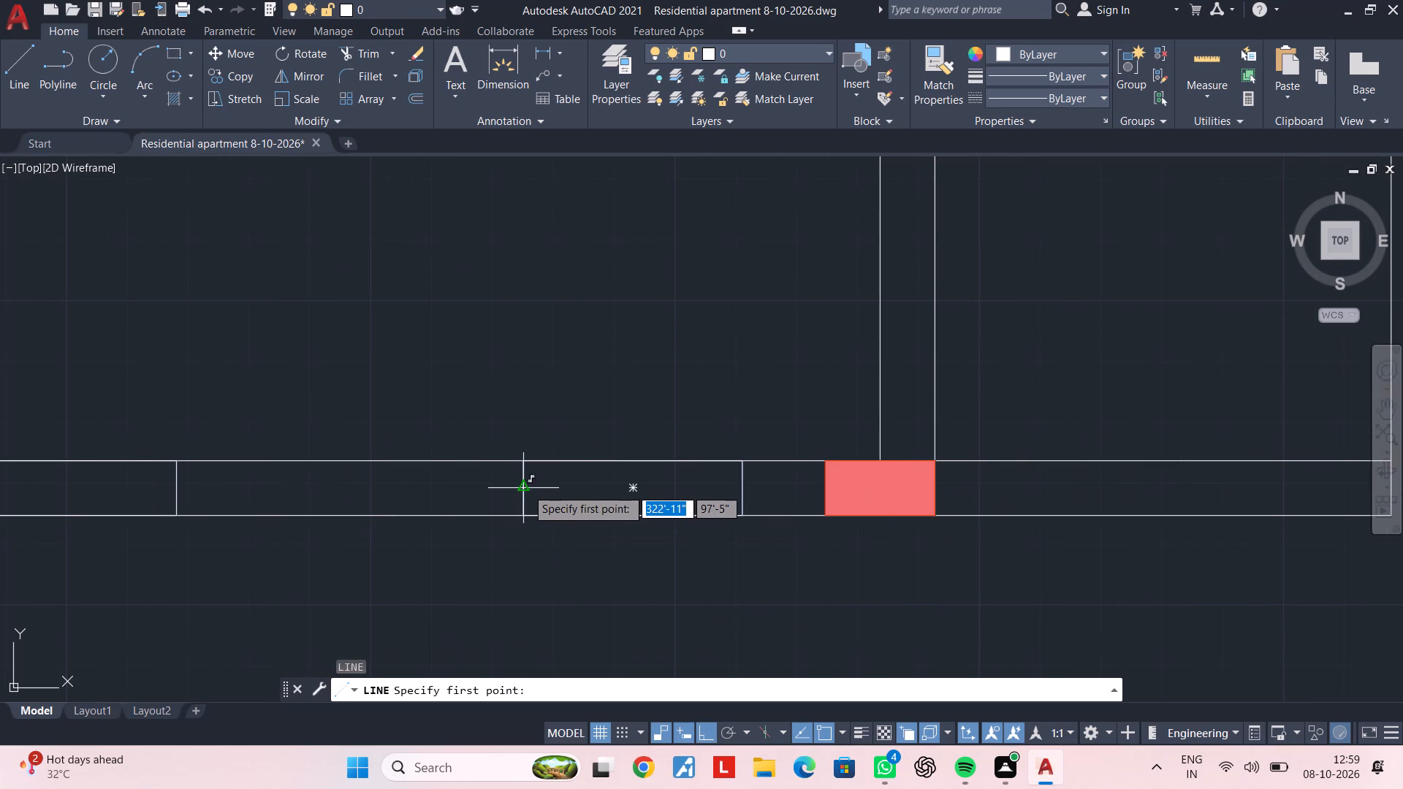
left_click(526, 488)
left_click(745, 489)
key("Escape")
key("Escape")
key("Escape")
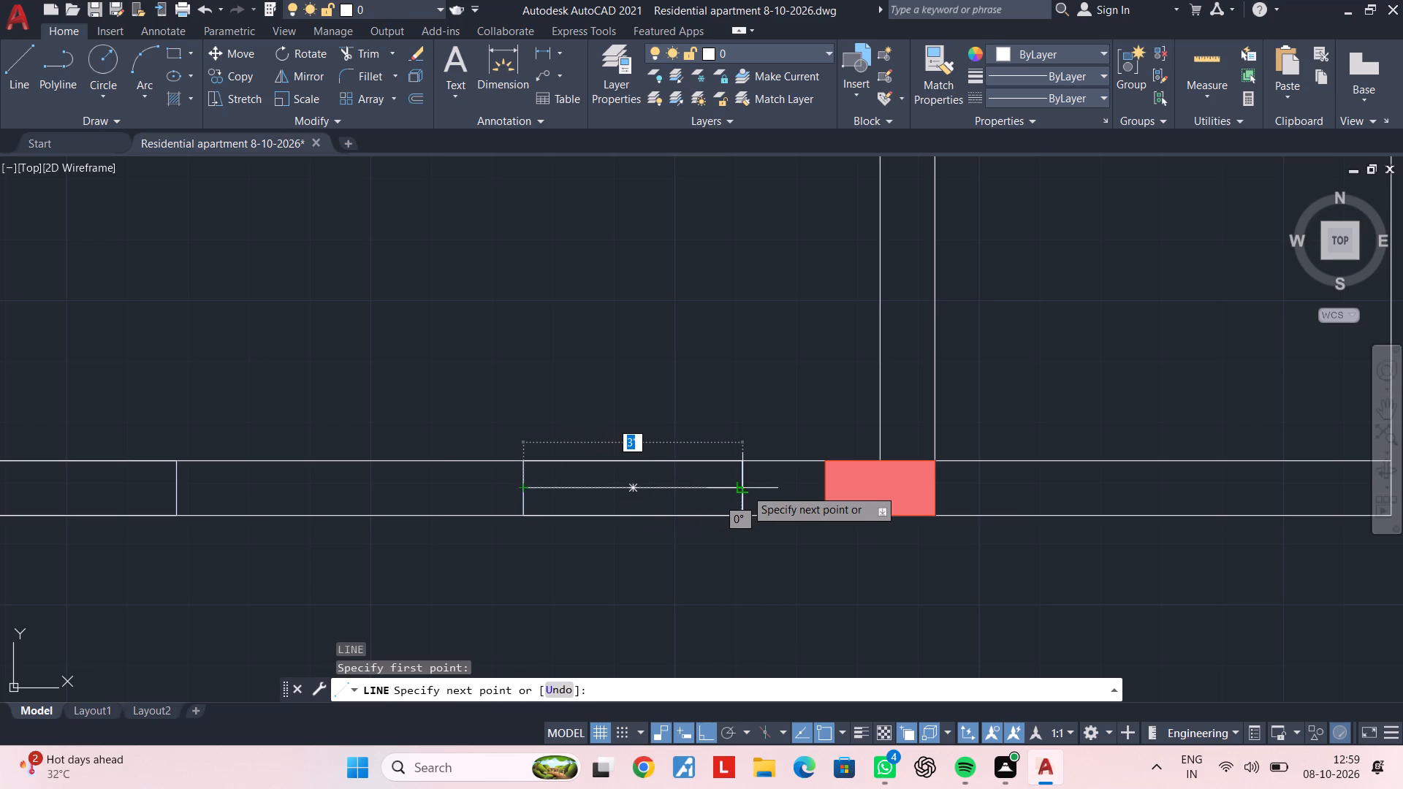
key("Escape")
key("Escape")
key("Escape")
key("Escape")
key("Escape")
key("Escape")
Offset the eastern window's centre line 2" to both the north and south sides.
type("of")
key("space")
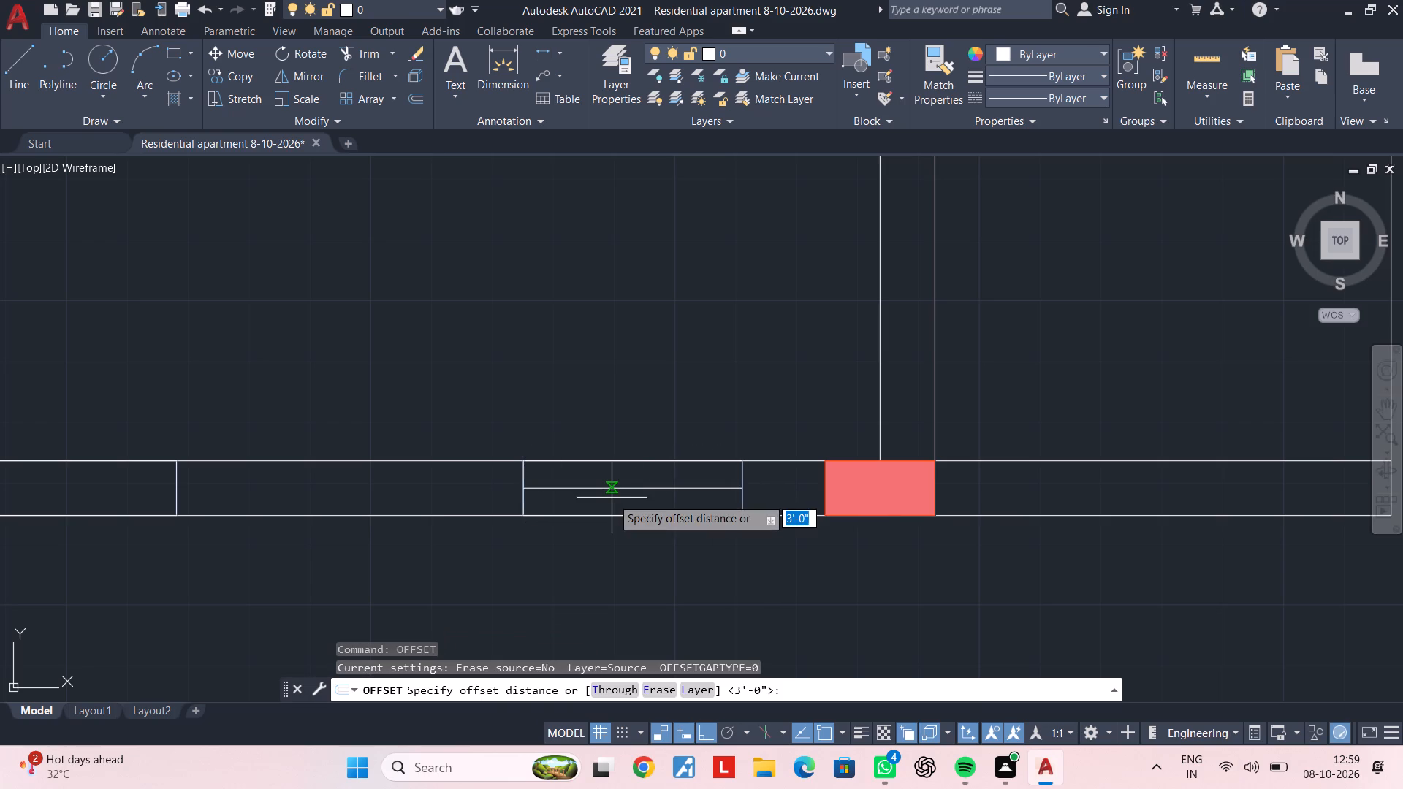
type("2\"")
key("Return")
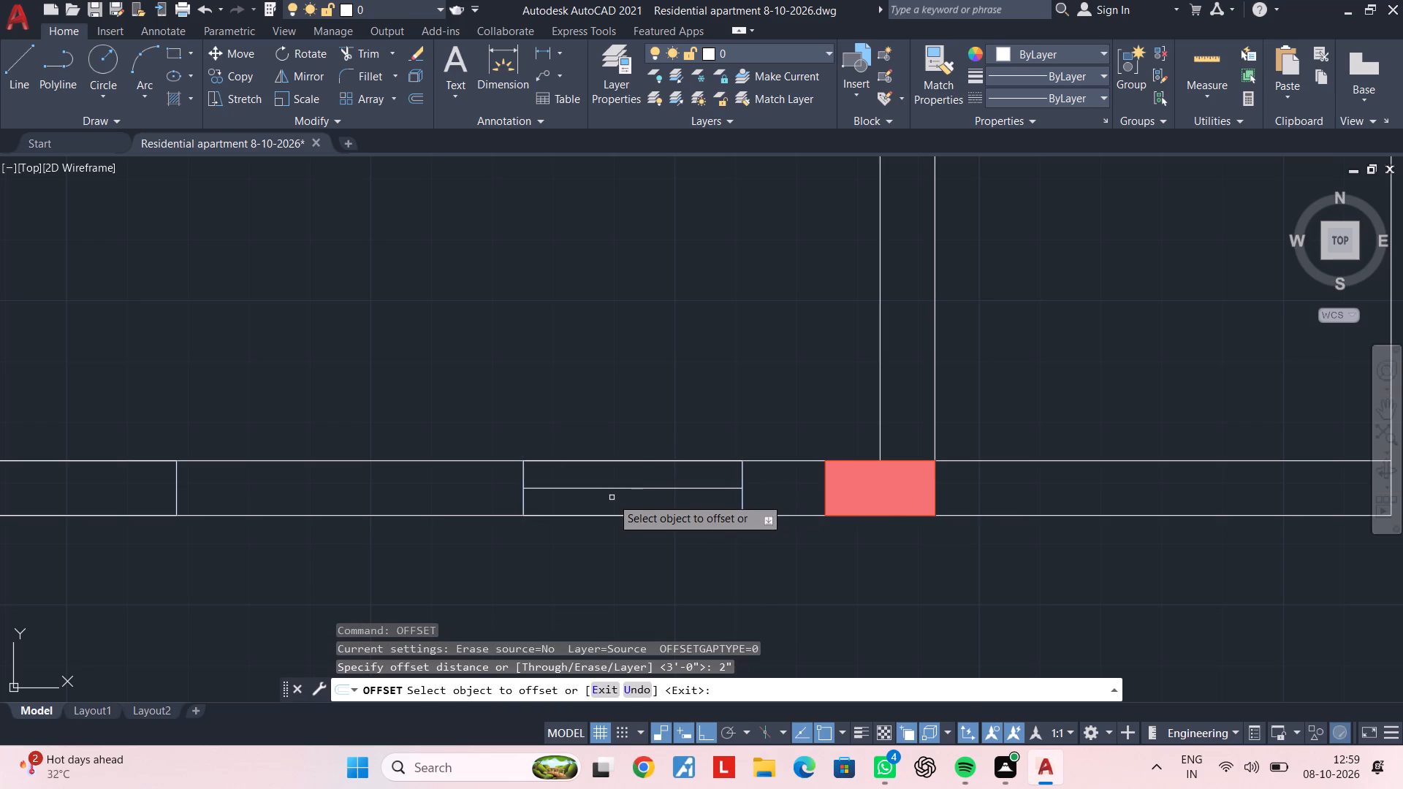
scroll(610, 489, "up", 1)
left_click(612, 487)
left_click(612, 465)
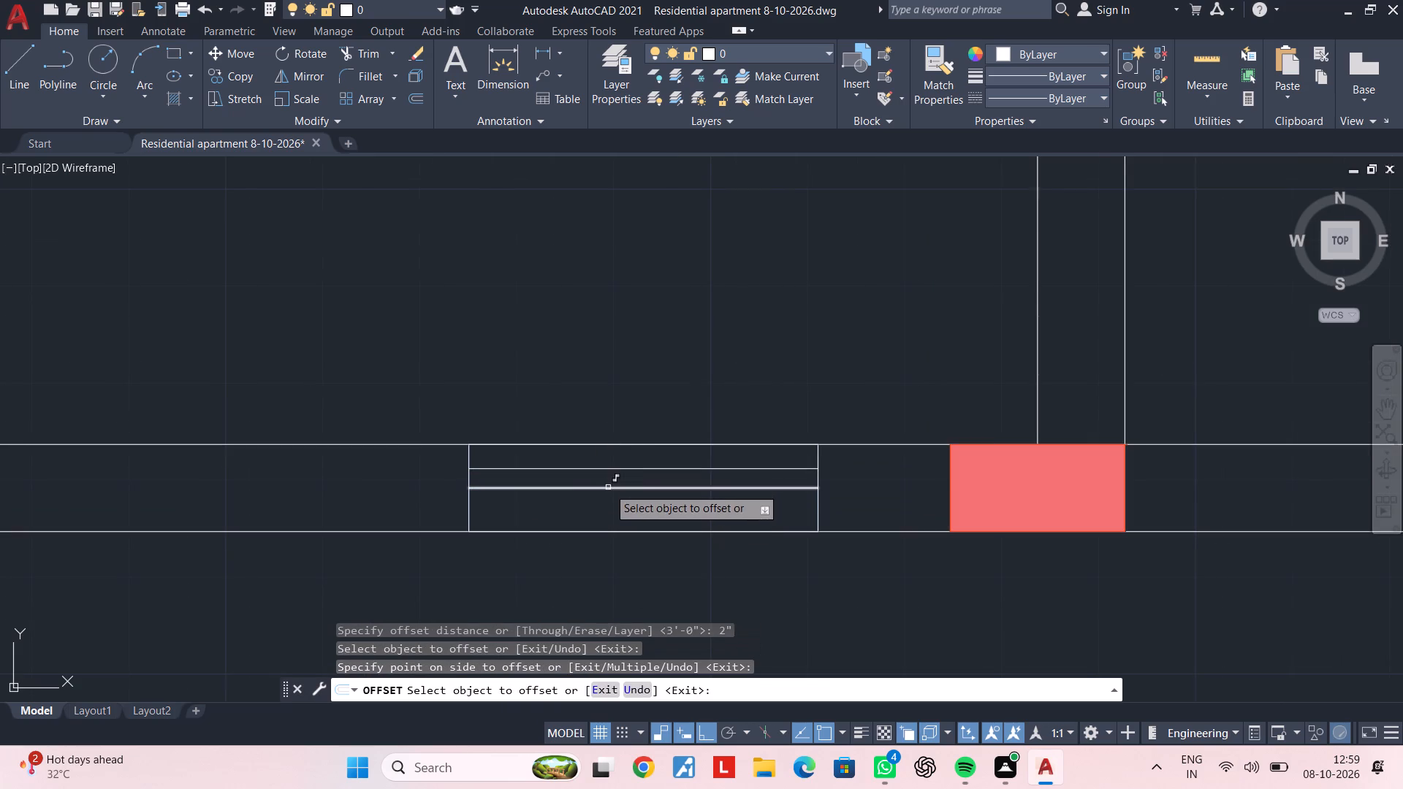
left_click(608, 487)
left_click(608, 498)
scroll(593, 503, "down", 1)
middle_click_drag(593, 503, 910, 487)
middle_click_drag(551, 503, 897, 475)
key("Escape")
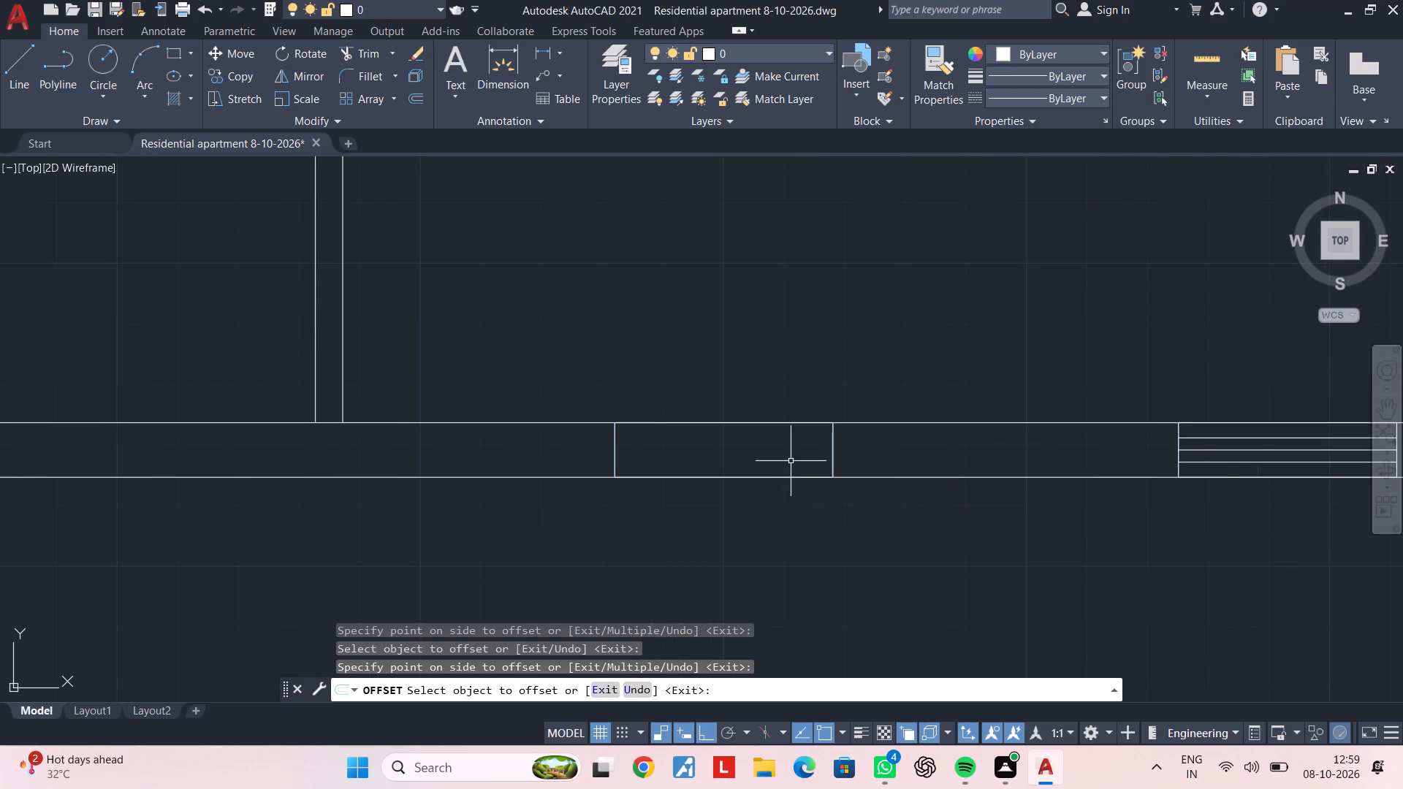
Draw a horizontal centre line through the western window rectangle, joining the midpoints of its short sides.
key("l")
key("space")
scroll(838, 475, "up", 2)
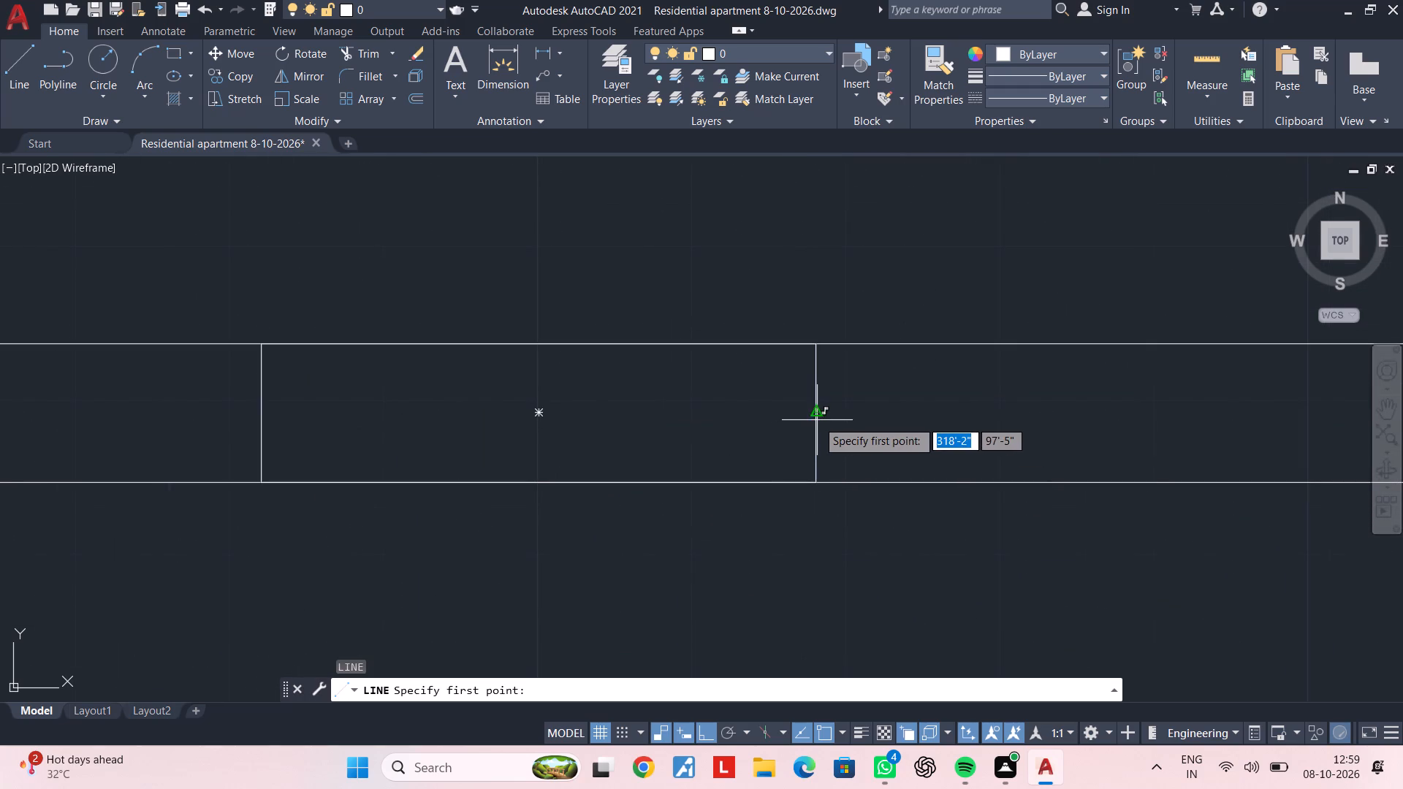
left_click(817, 420)
middle_click_drag(538, 424, 718, 424)
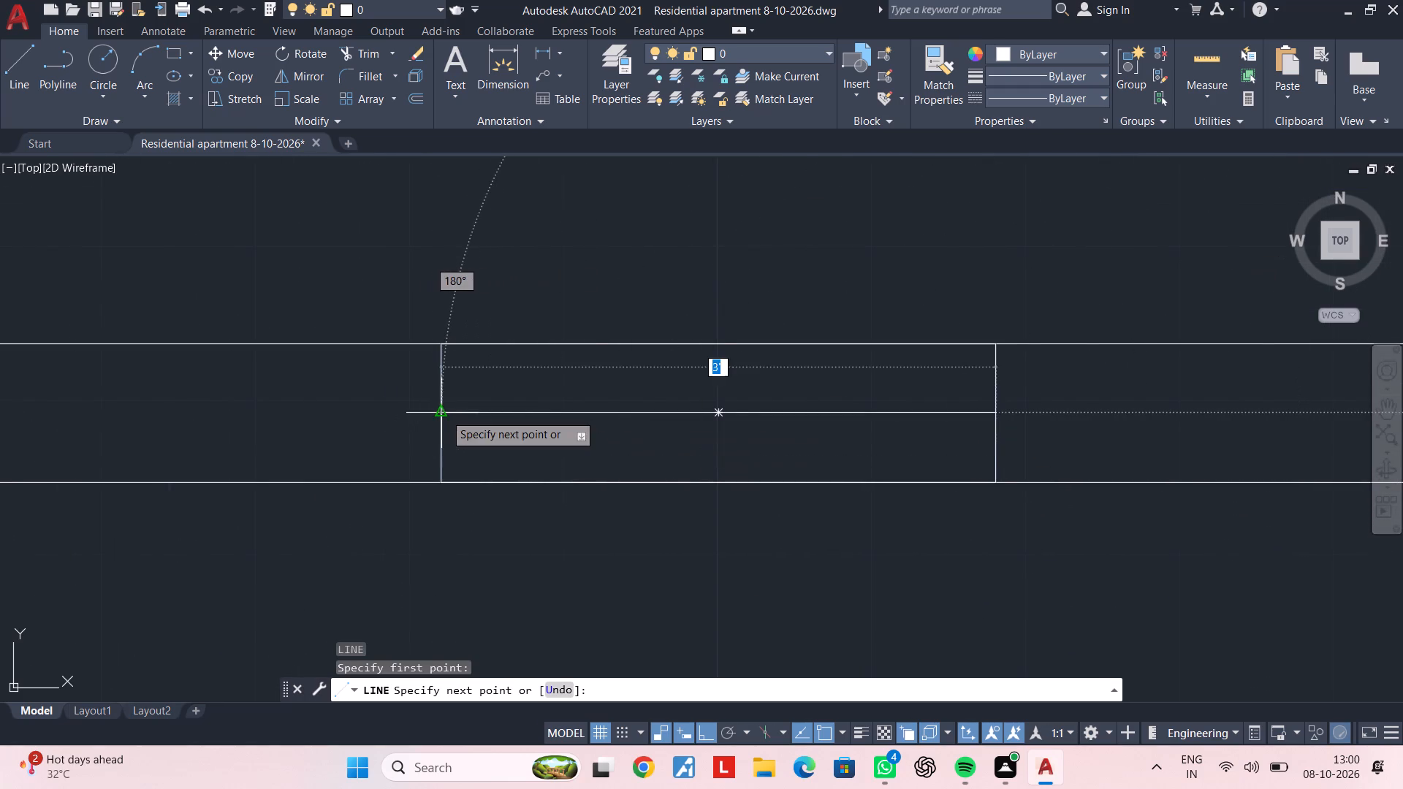
left_click(444, 413)
key("Escape")
key("Escape")
key("Escape")
Offset the western window's centre line 2" to both the north and south sides.
type("of 2\"")
key("Return")
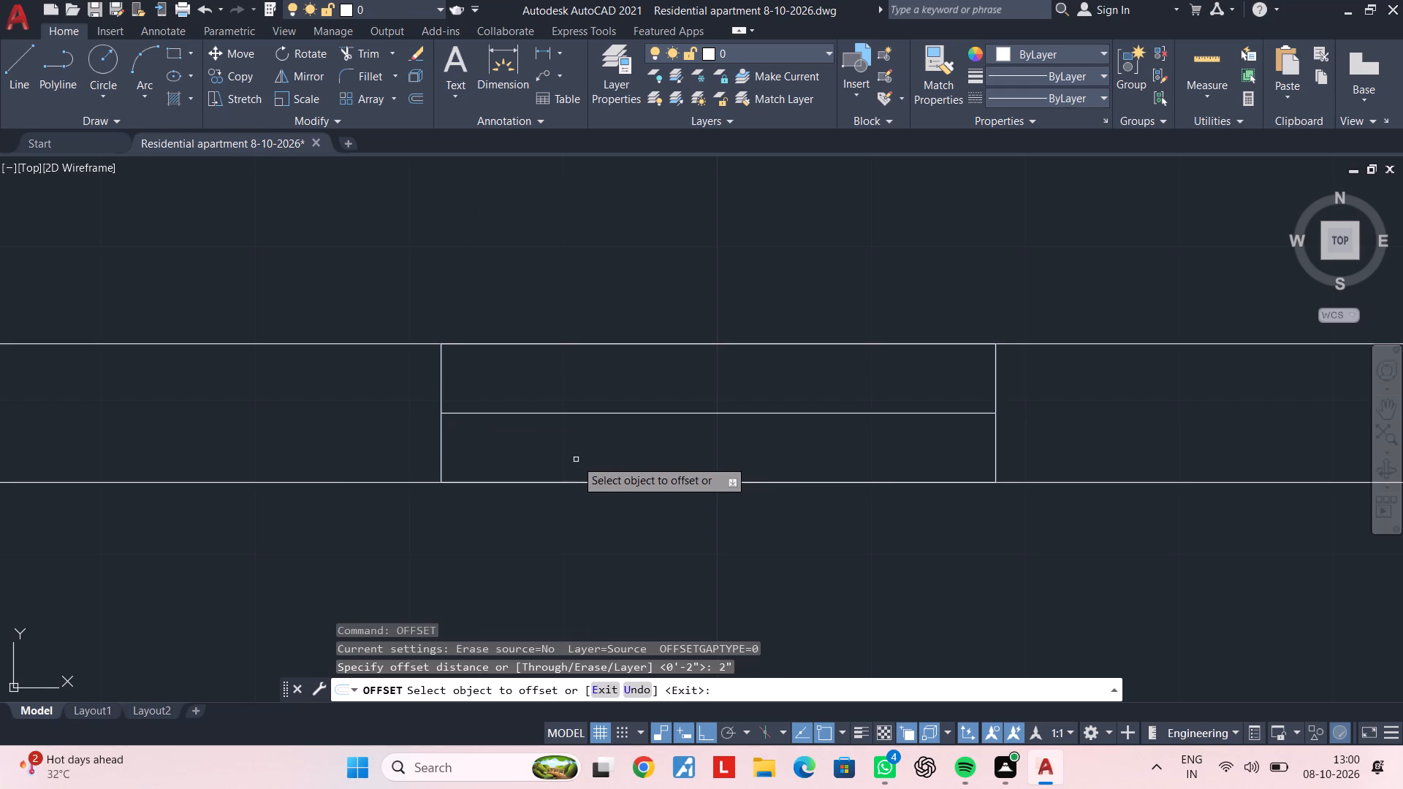
left_click(674, 413)
left_click(674, 374)
left_click(686, 413)
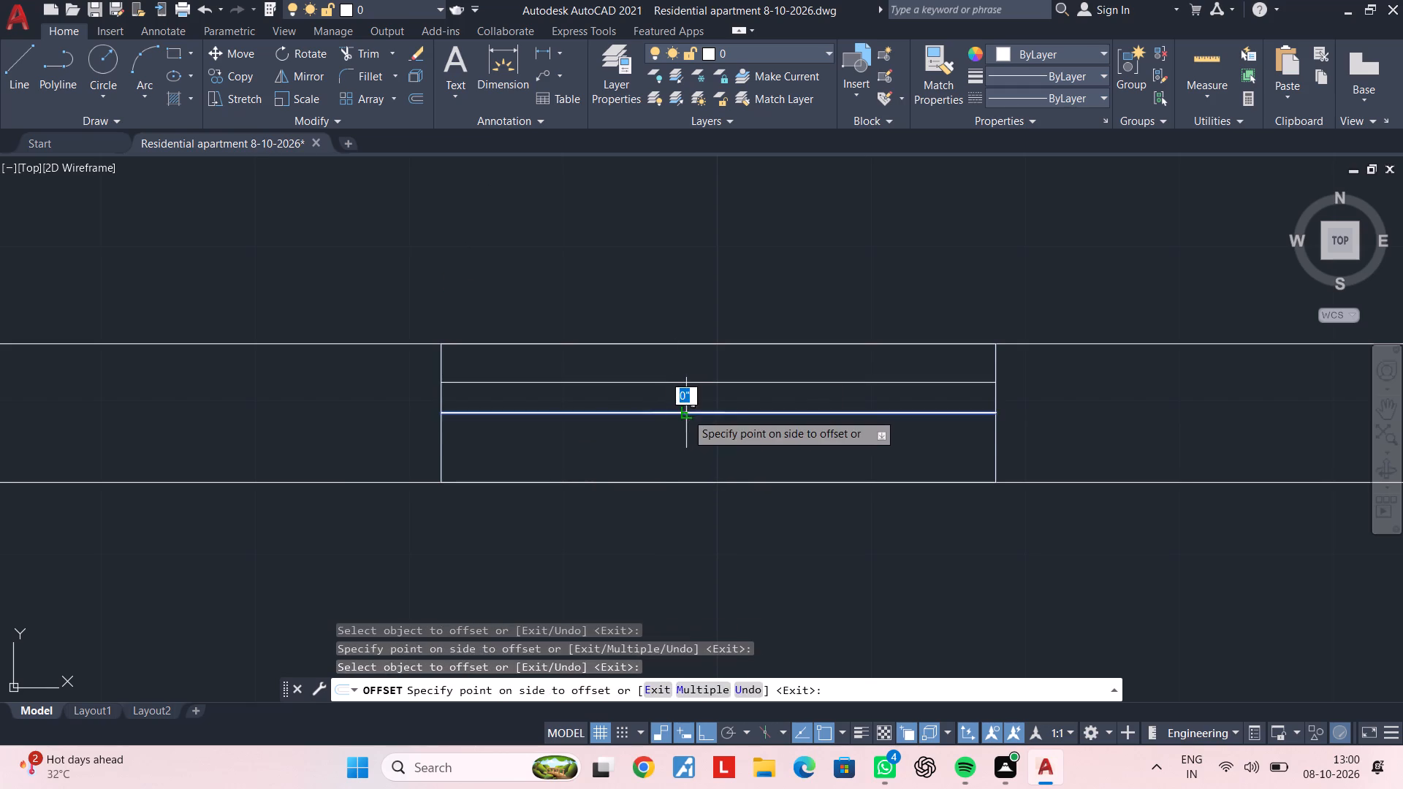
left_click(685, 437)
scroll(685, 437, "down", 3)
key("Escape")
key("Escape")
key("Escape")
key("Escape")
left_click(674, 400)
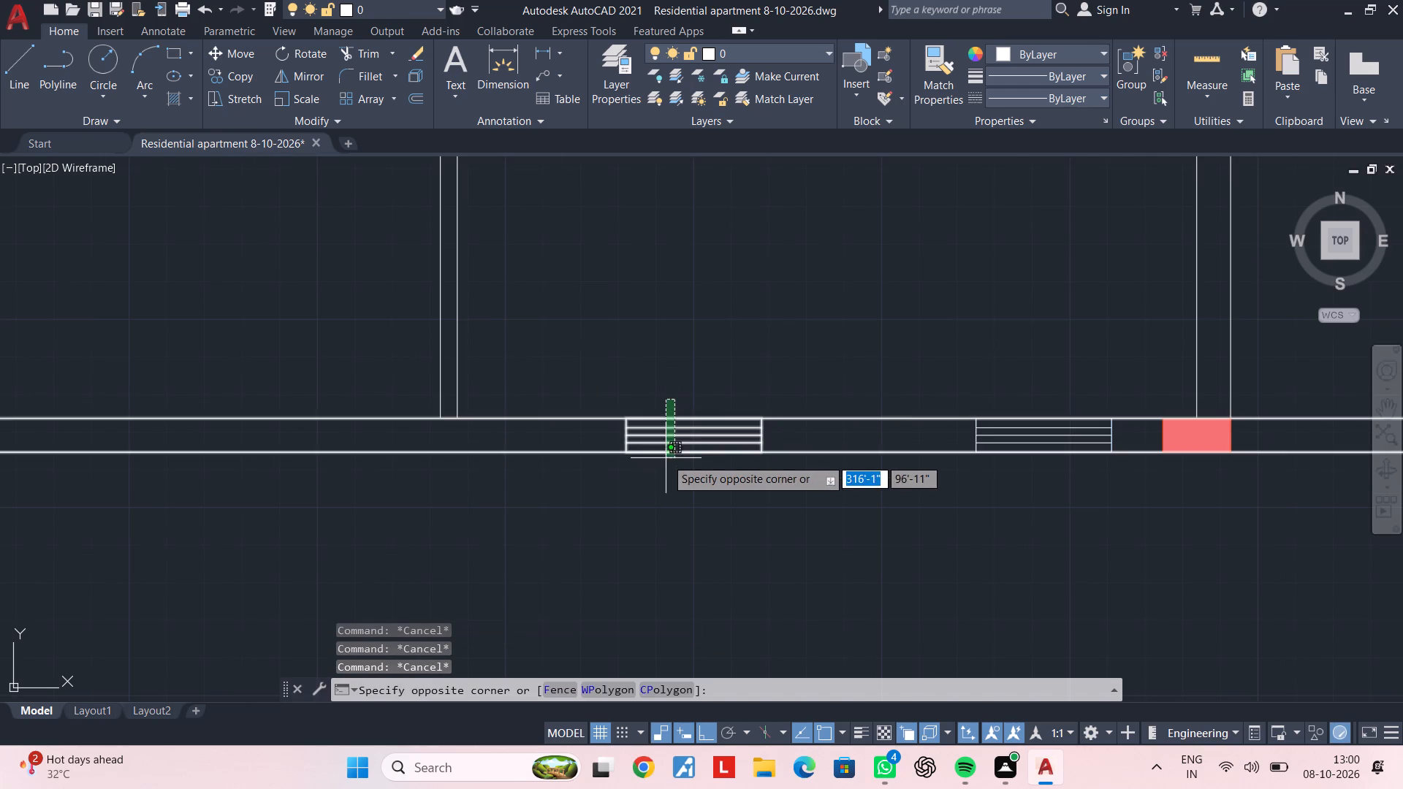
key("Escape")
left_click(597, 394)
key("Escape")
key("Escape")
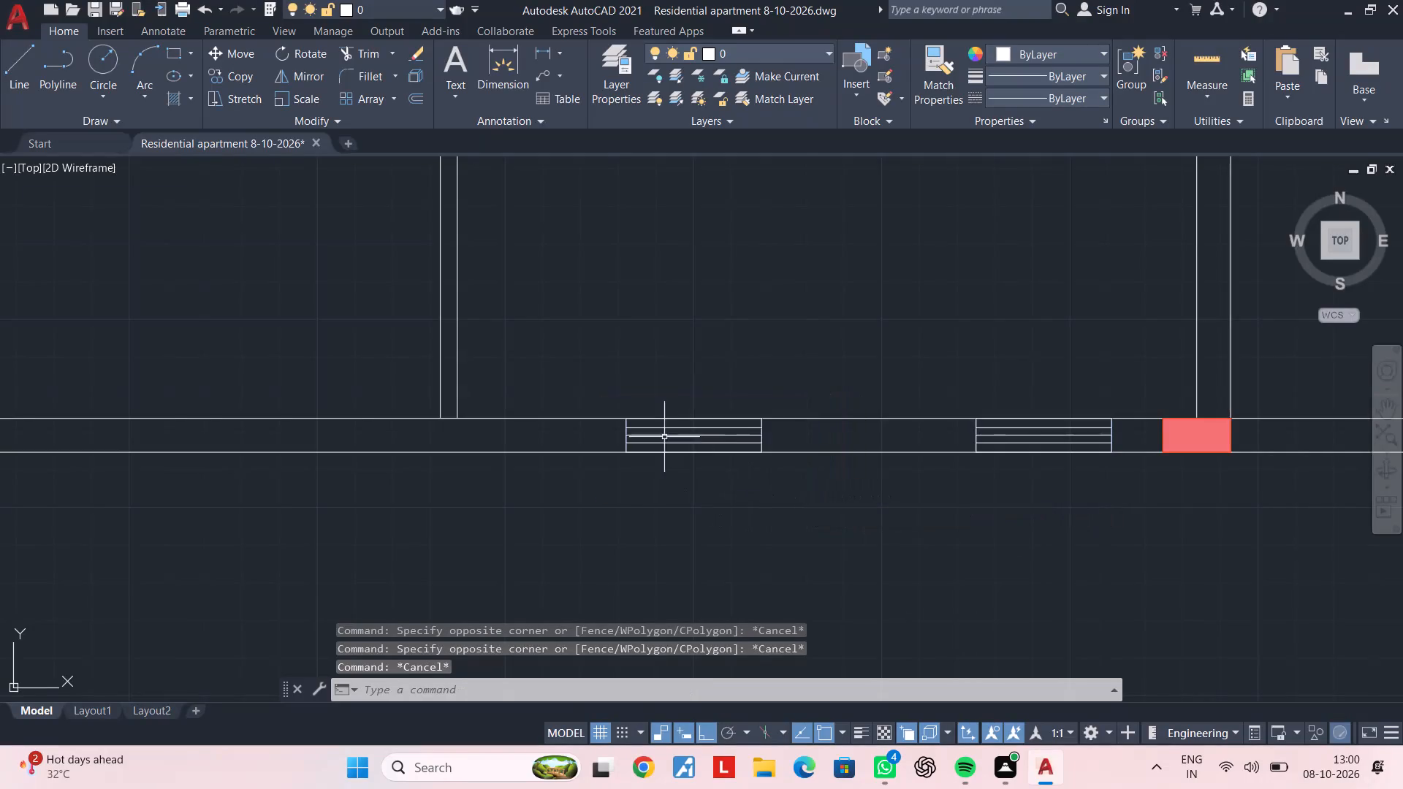
Move the rectangles and inner lines of both south wall windows to the window layer.
scroll(659, 427, "up", 2)
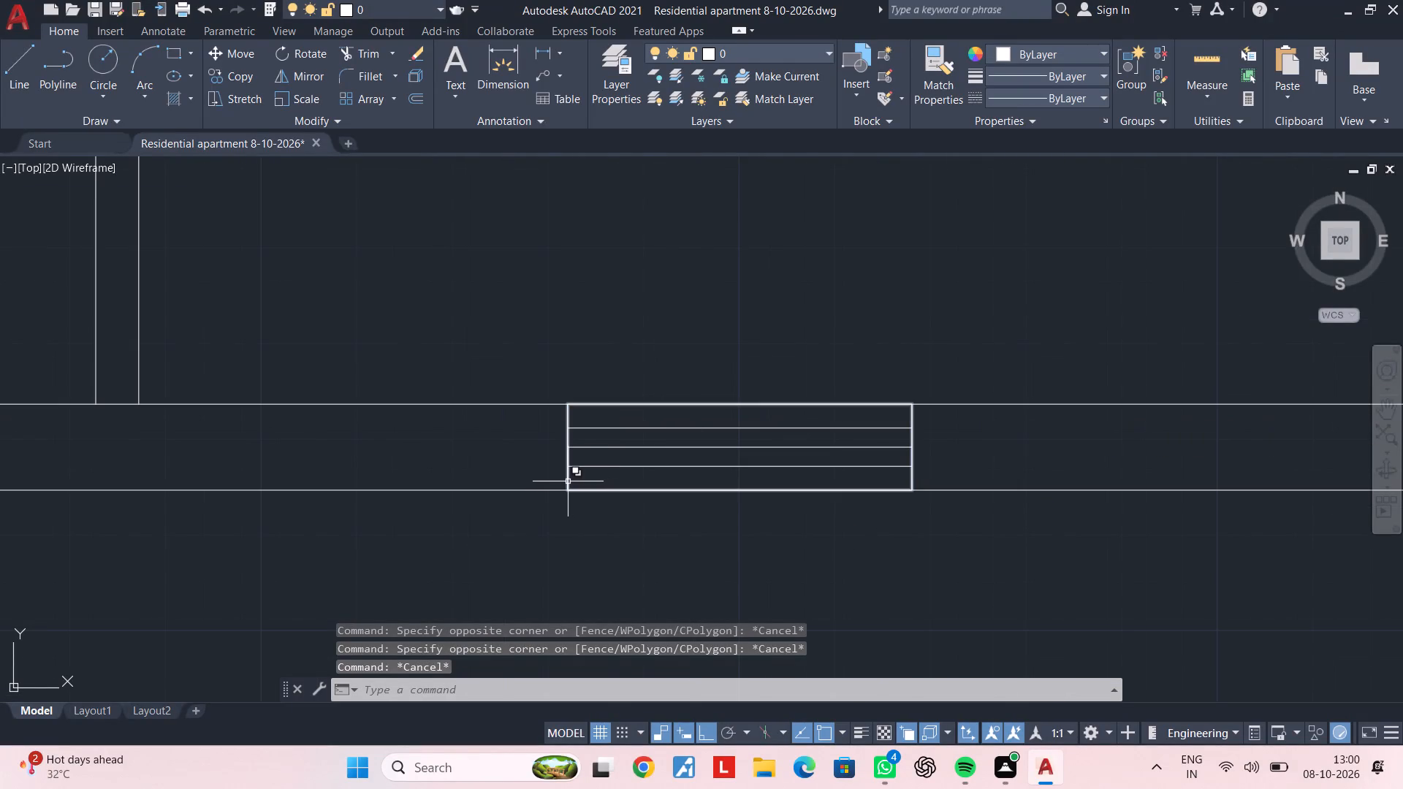
left_click(593, 492)
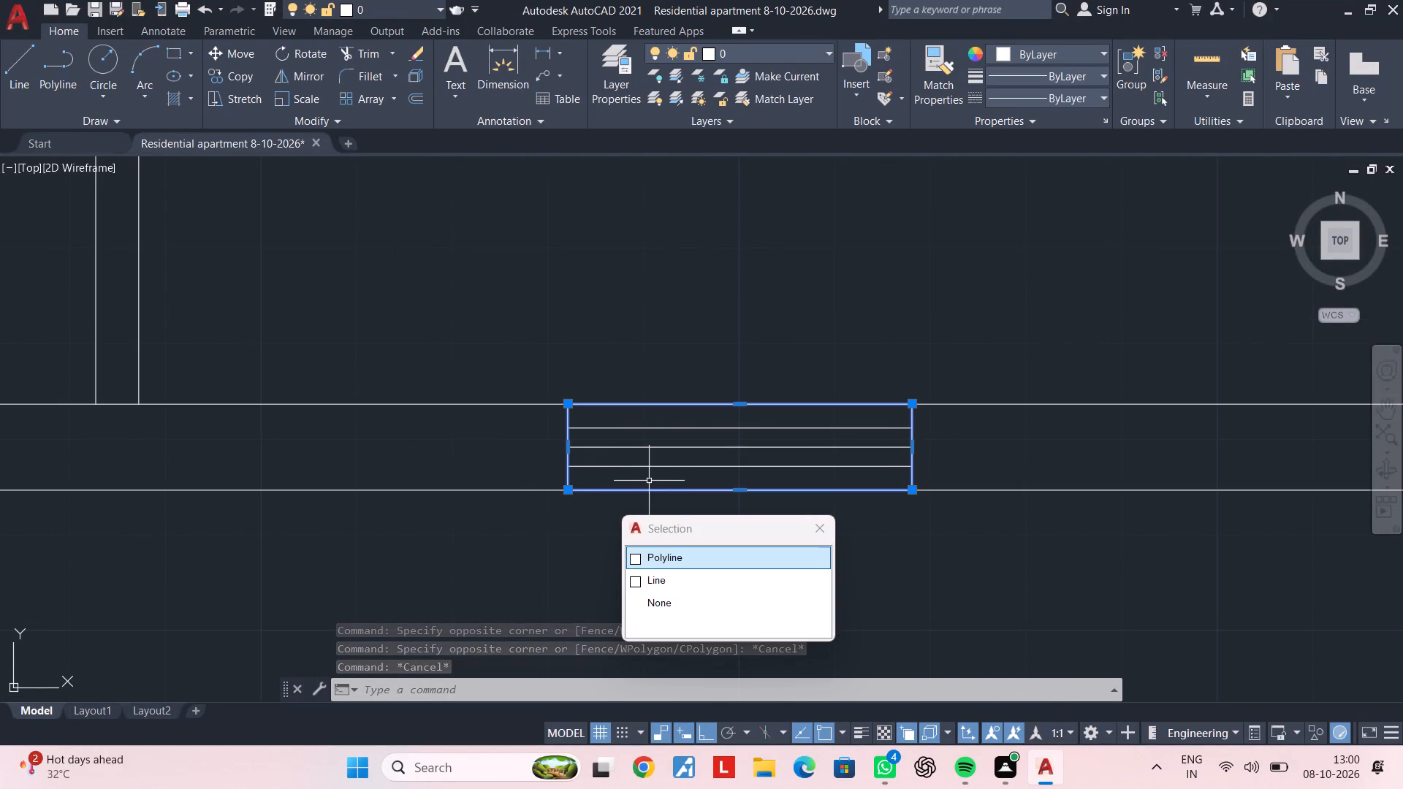
left_click(673, 559)
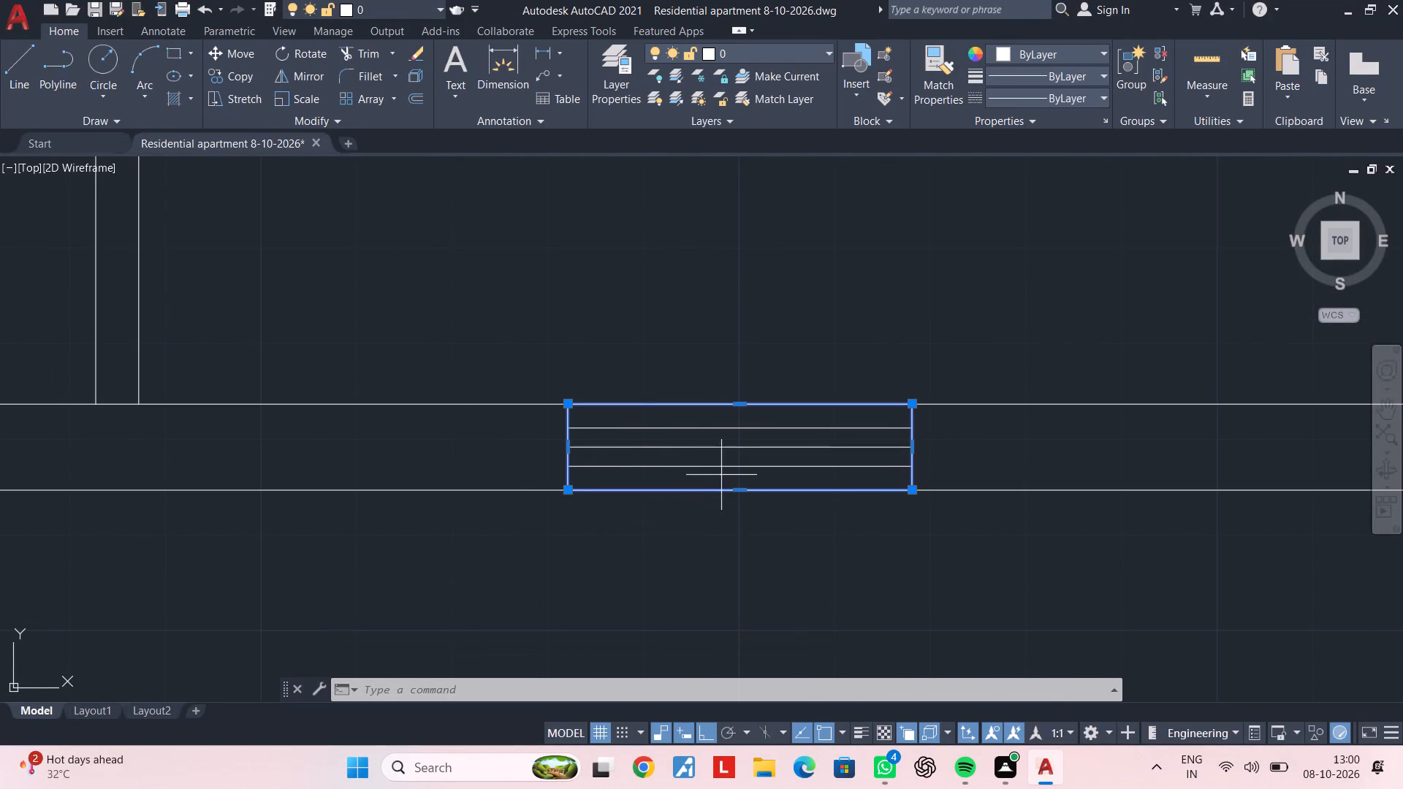
left_click(721, 475)
left_click(698, 422)
scroll(843, 483, "down", 2)
middle_click_drag(883, 485, 441, 485)
scroll(747, 494, "up", 2)
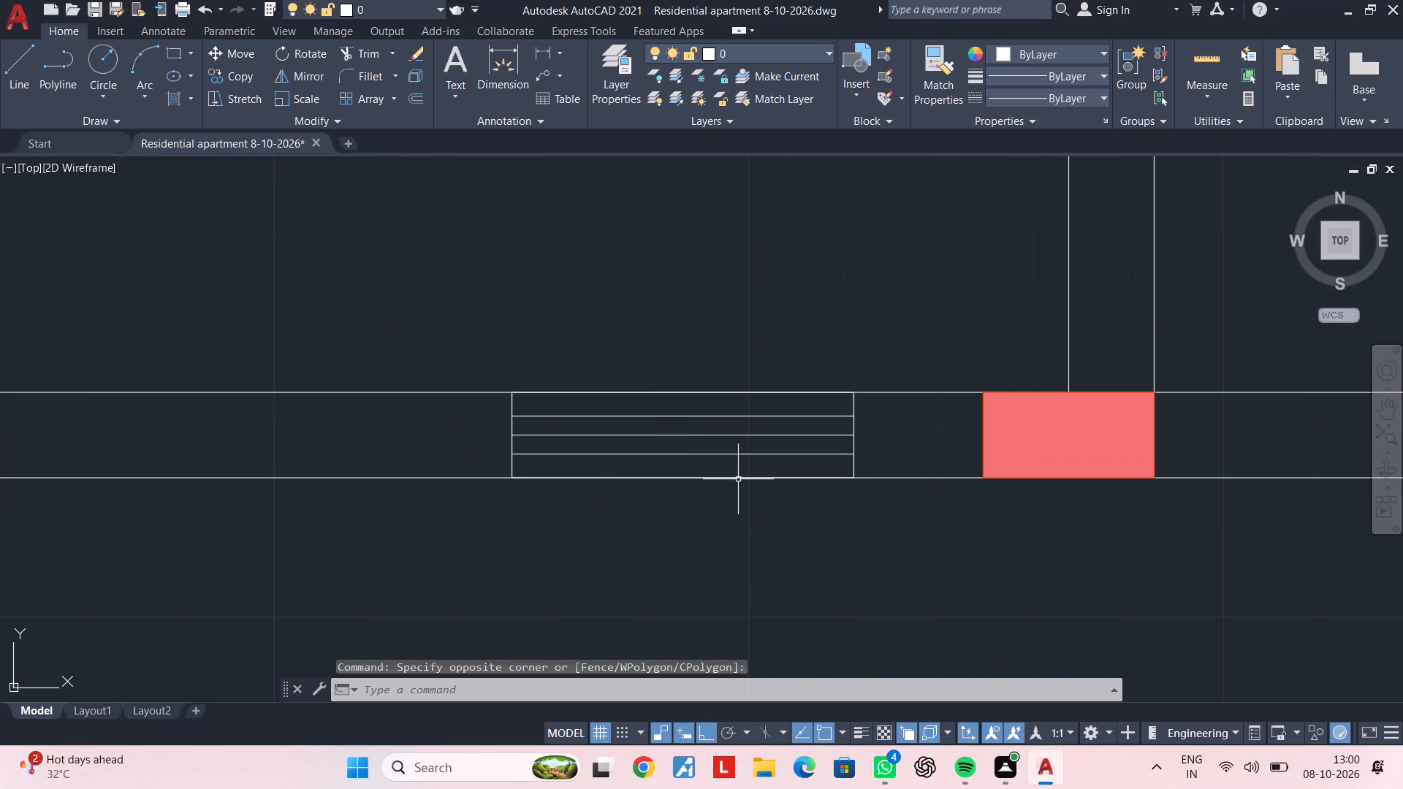
left_click(737, 477)
left_click(803, 546)
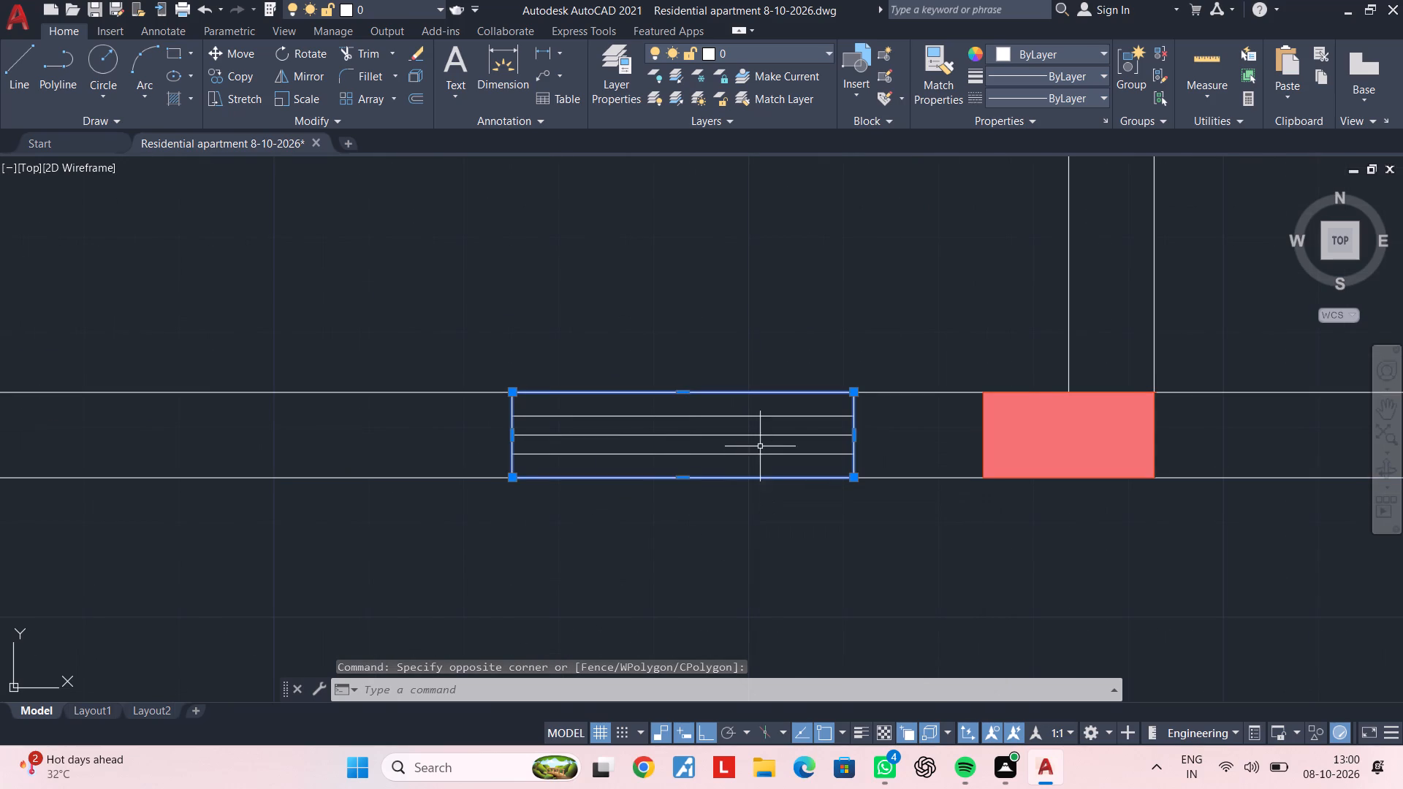
scroll(760, 451, "up", 1)
left_click(760, 468)
left_click(707, 387)
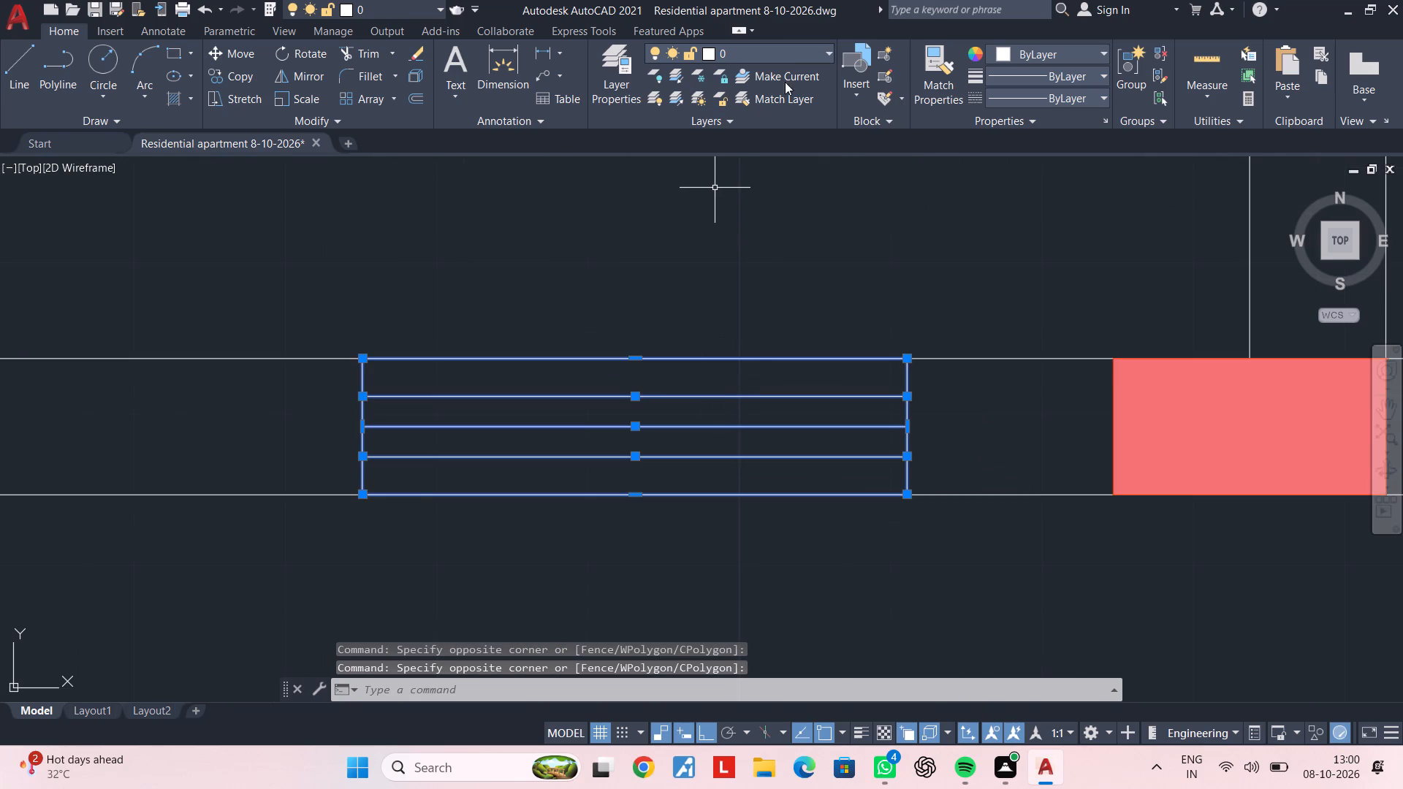
left_click(786, 50)
left_click(794, 142)
scroll(790, 246, "down", 2)
key("Escape")
key("Escape")
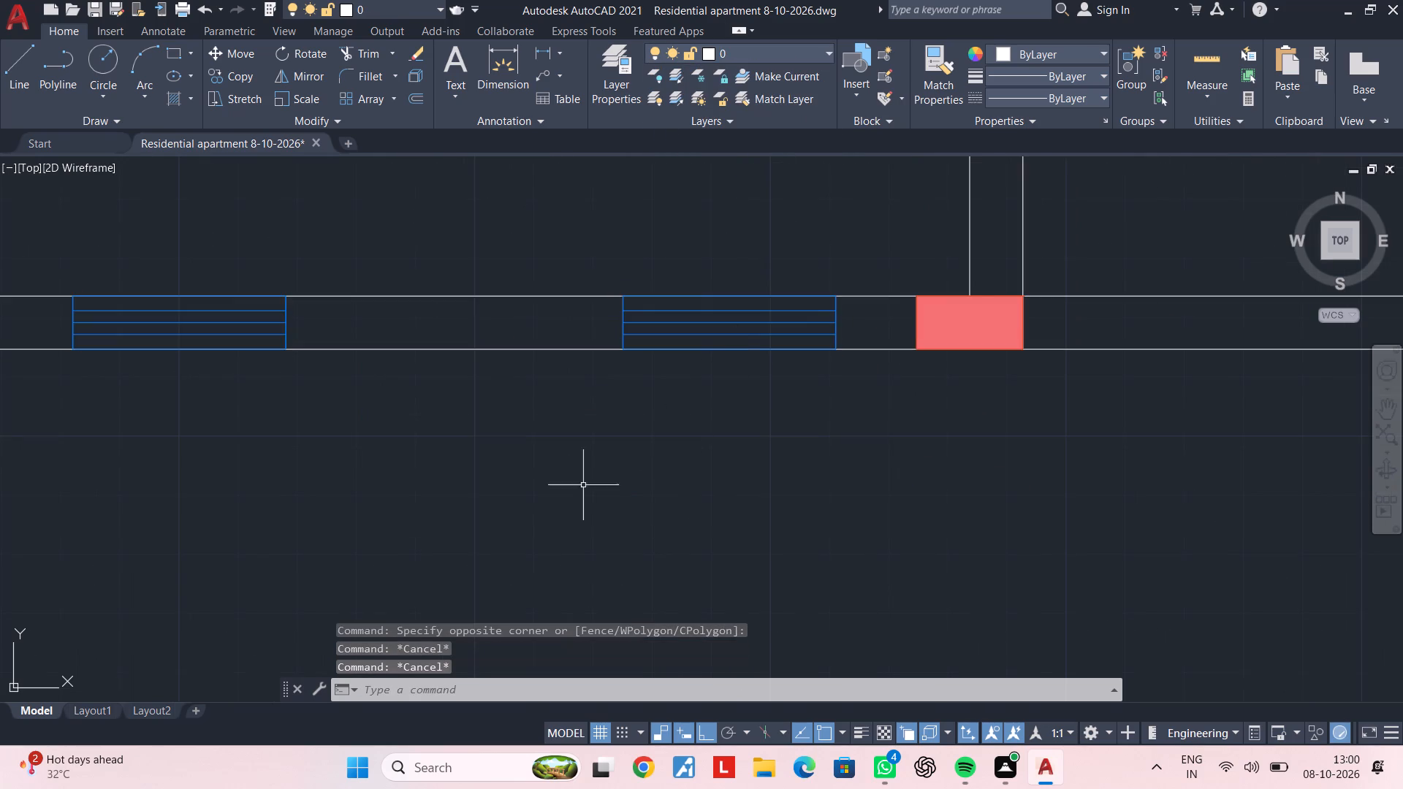
Examine the stretch of south wall west of the two new windows and its adjoining interior partitions.
middle_click_drag(555, 478, 772, 501)
key("Escape")
scroll(650, 475, "down", 2)
middle_click_drag(679, 478, 857, 480)
key("Escape")
middle_click_drag(746, 395, 761, 446)
key("Escape")
middle_click_drag(634, 463, 821, 451)
key("Escape")
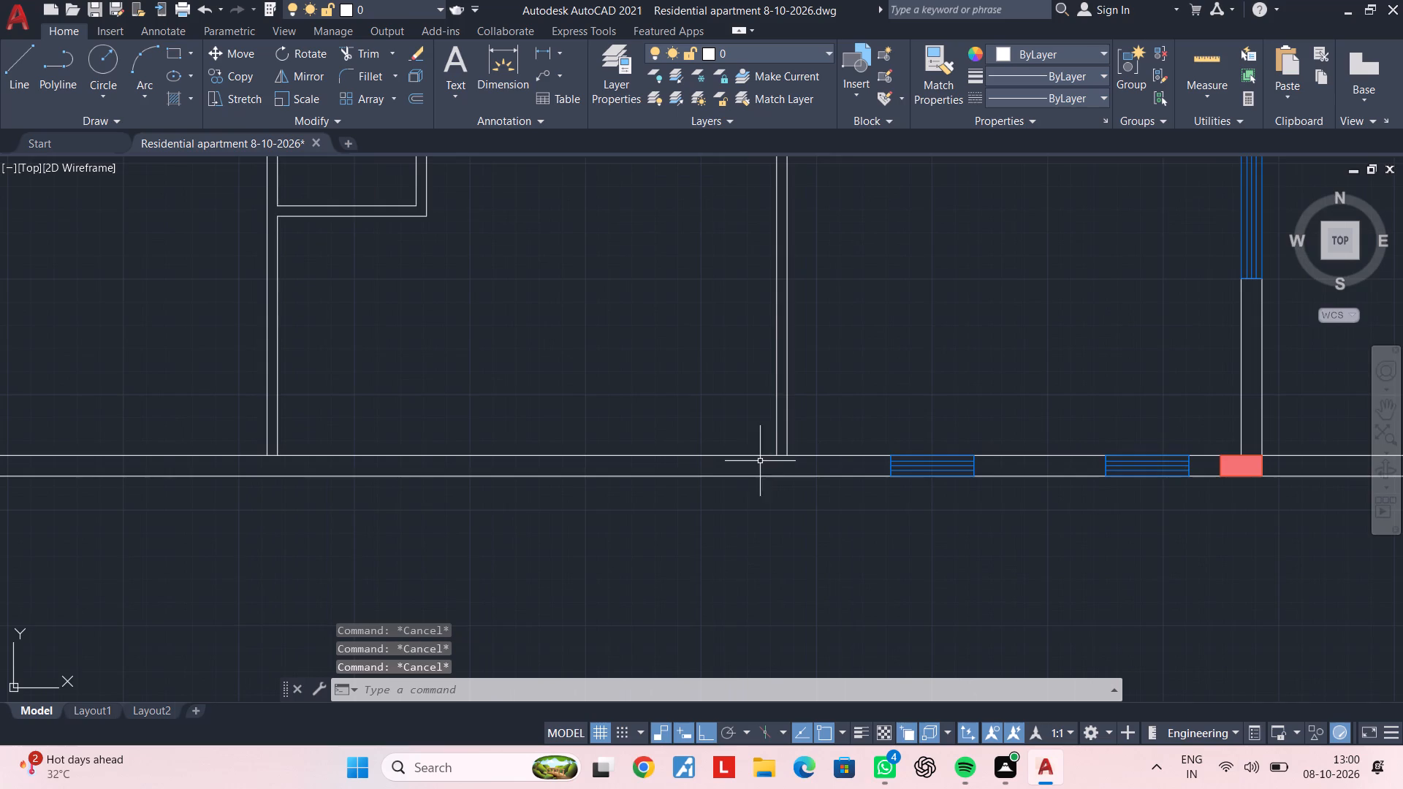
middle_click_drag(734, 464, 825, 459)
key("Escape")
middle_click_drag(775, 420, 775, 481)
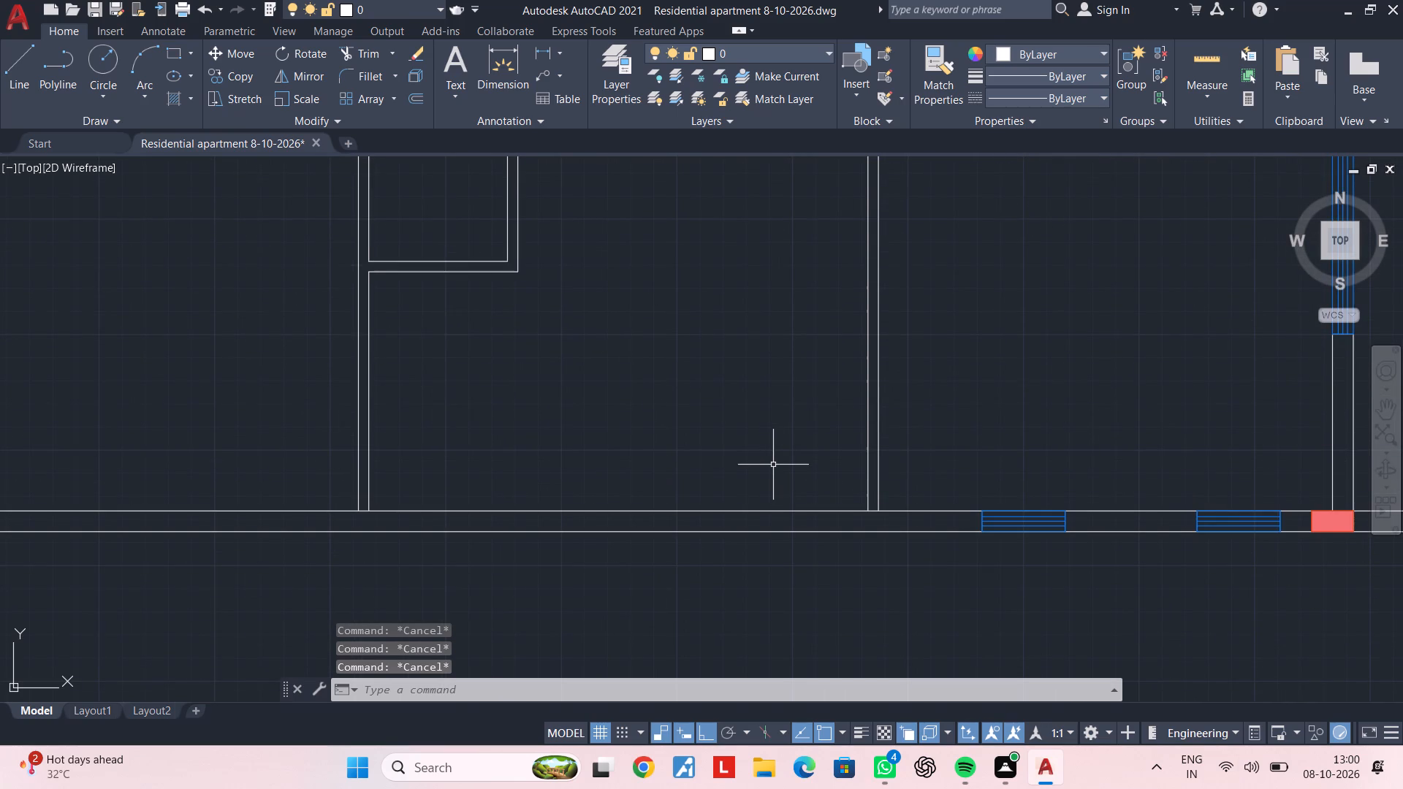
middle_click_drag(729, 527, 751, 525)
key("Escape")
key("Escape")
key("Escape")
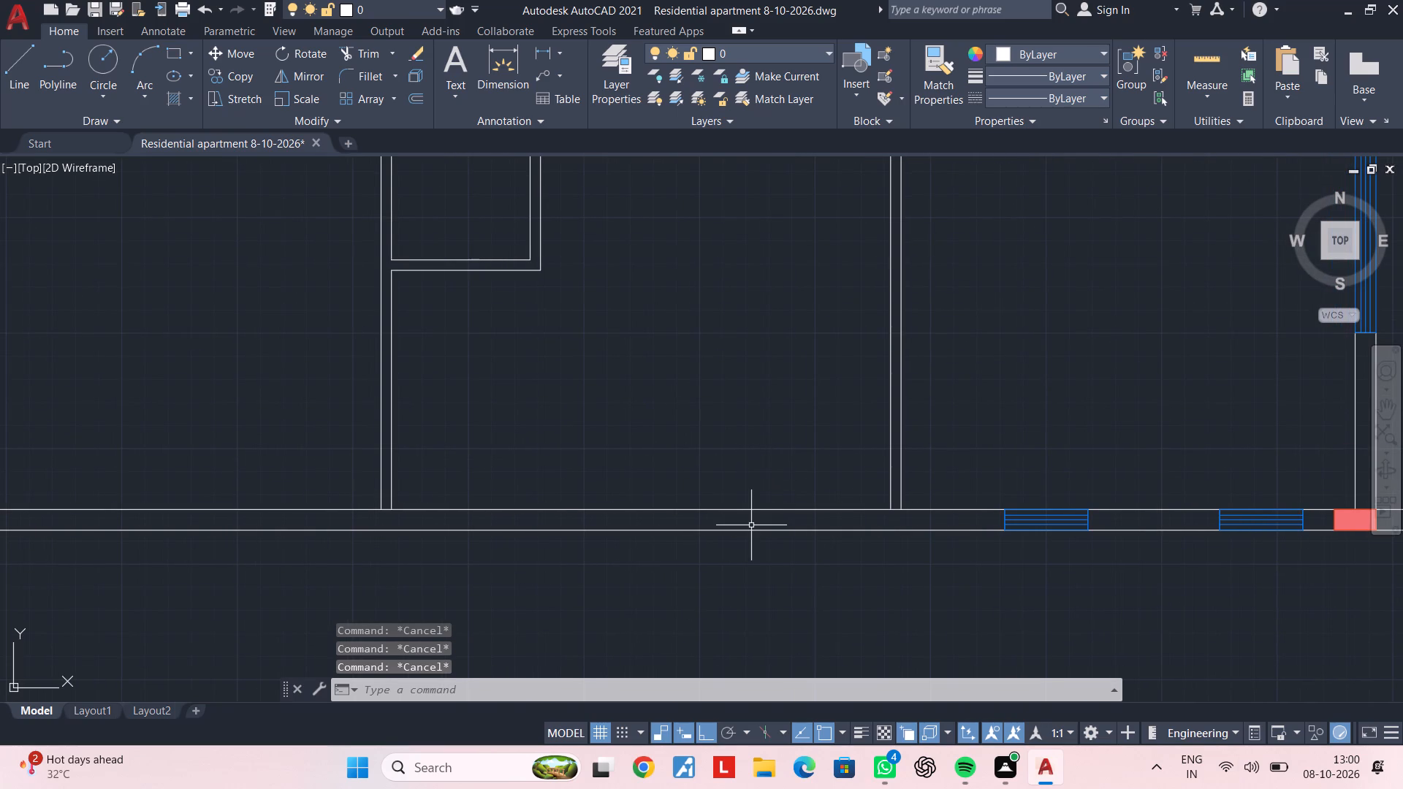
Offset the west face of the interior partition just west of the two south wall windows 5' to the west.
key("Escape")
key("Escape")
key("Escape")
key("Escape")
key("Escape")
key("Escape")
key("Escape")
type("of 5'")
key("Return")
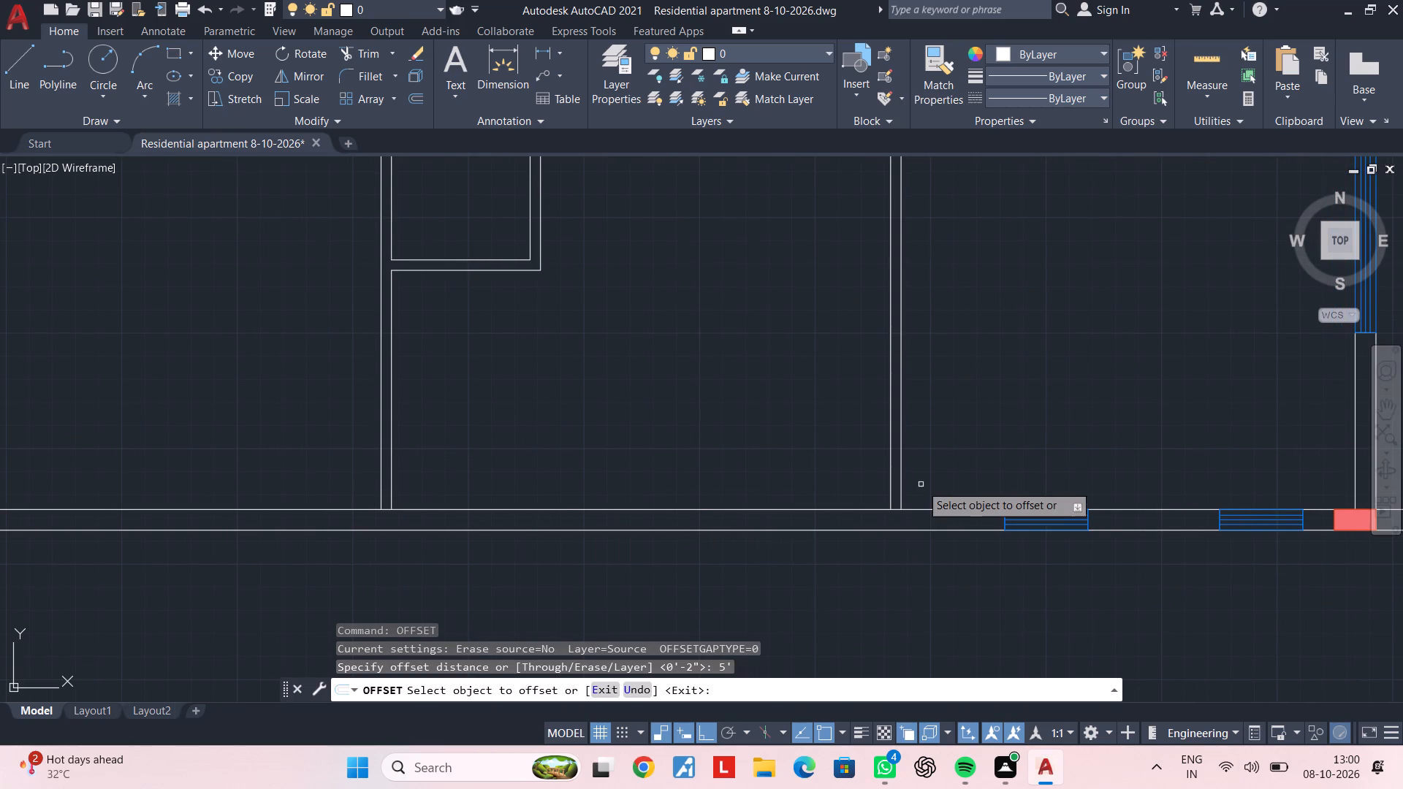
left_click(890, 489)
left_click(798, 504)
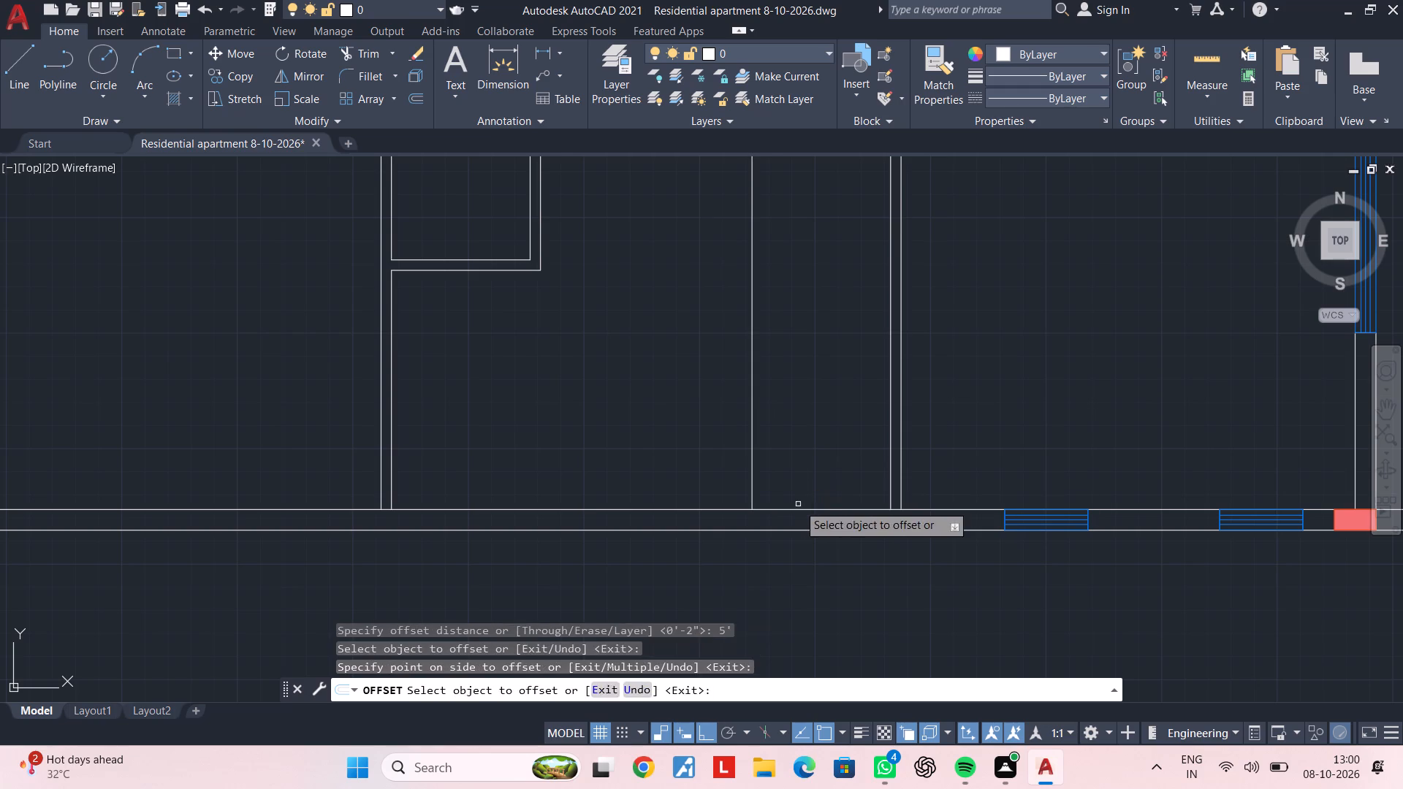
key("Escape")
key("Escape")
Extend the offset line to the south wall's outer face and trim away its part inside the room, leaving a jamb line.
key("e")
type("x")
key("space")
left_click(764, 470)
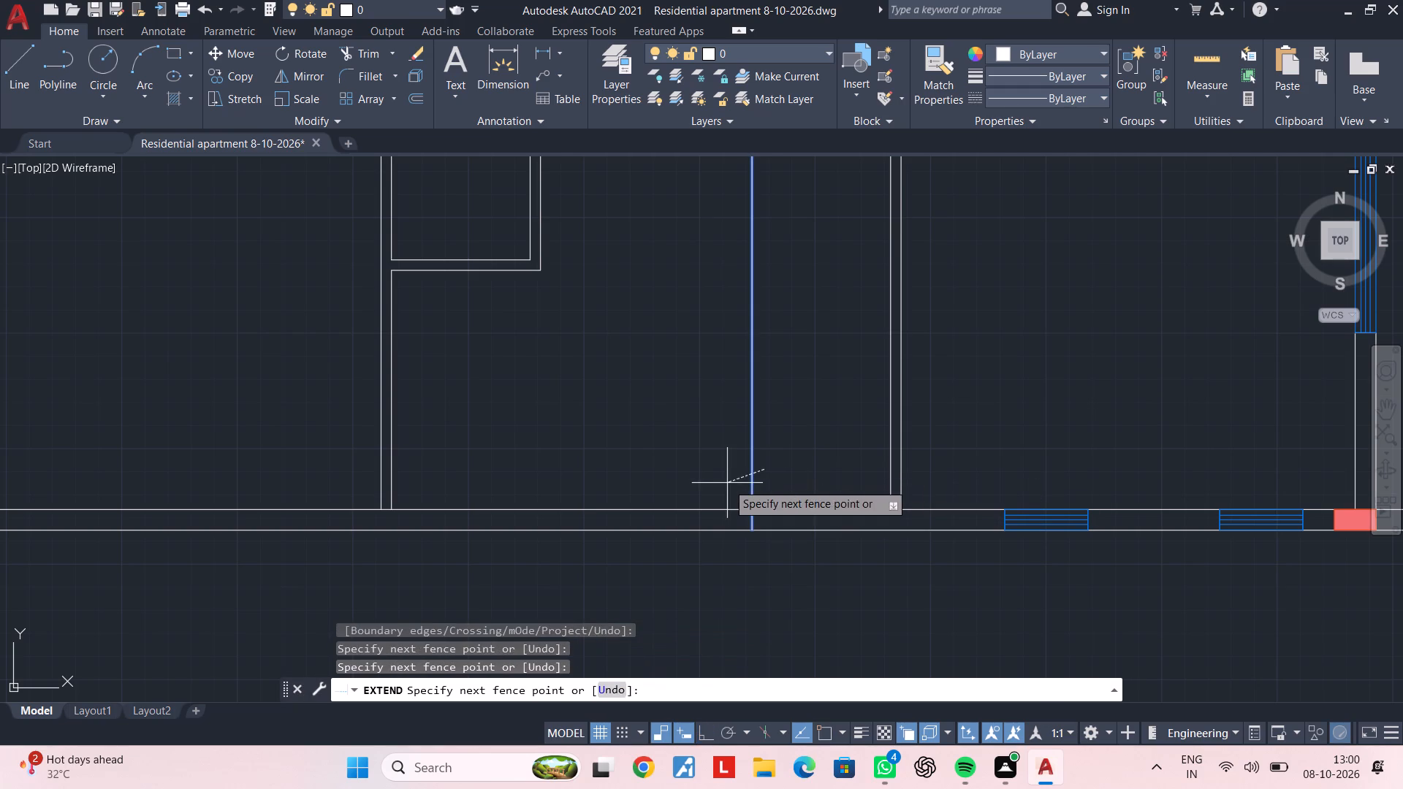
left_click(727, 483)
key("Escape")
key("Escape")
type("tr")
key("space")
left_click(789, 453)
left_click(704, 474)
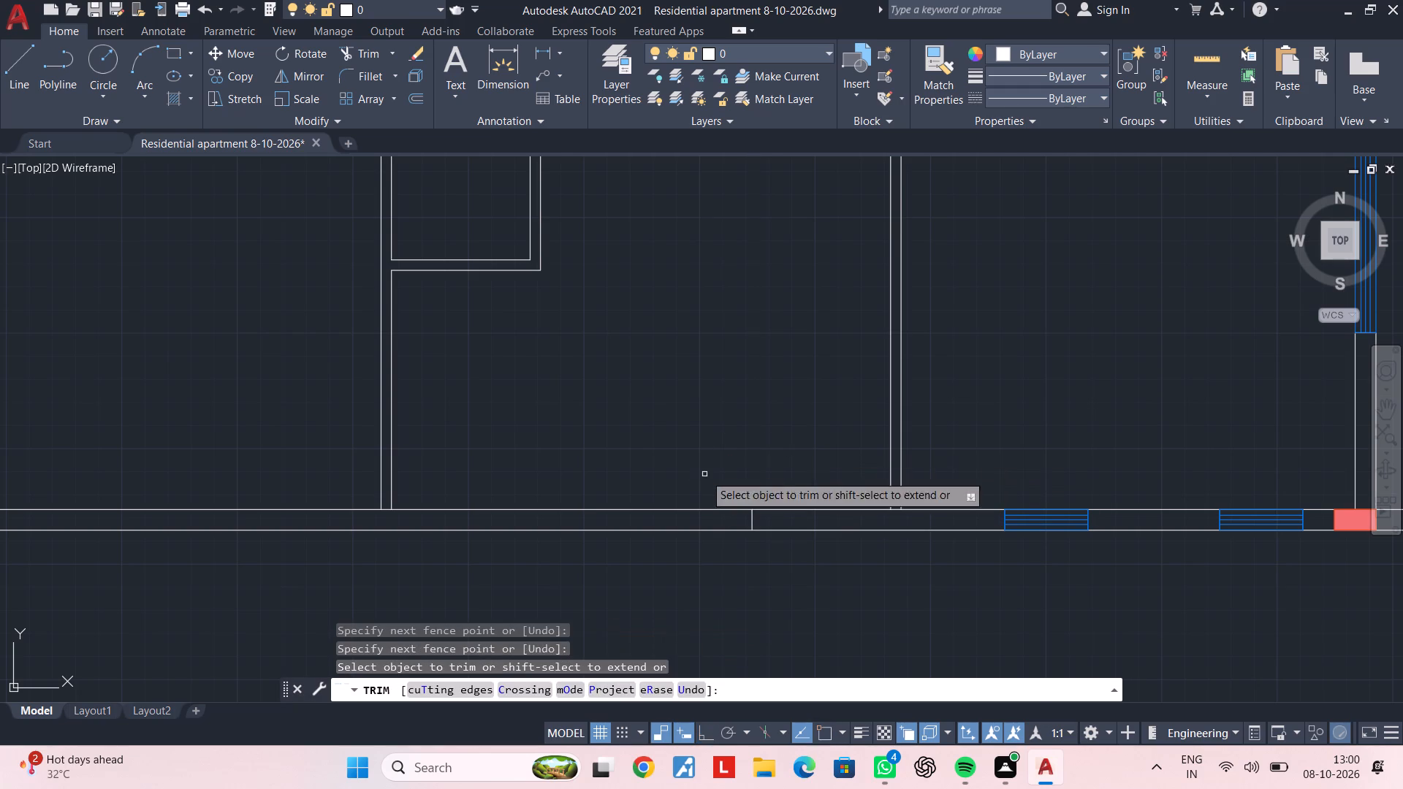
middle_click_drag(656, 495, 715, 481)
key("Escape")
key("Escape")
key("Escape")
Offset the new jamb line in the south wall 7'4.5" to the west.
type("od")
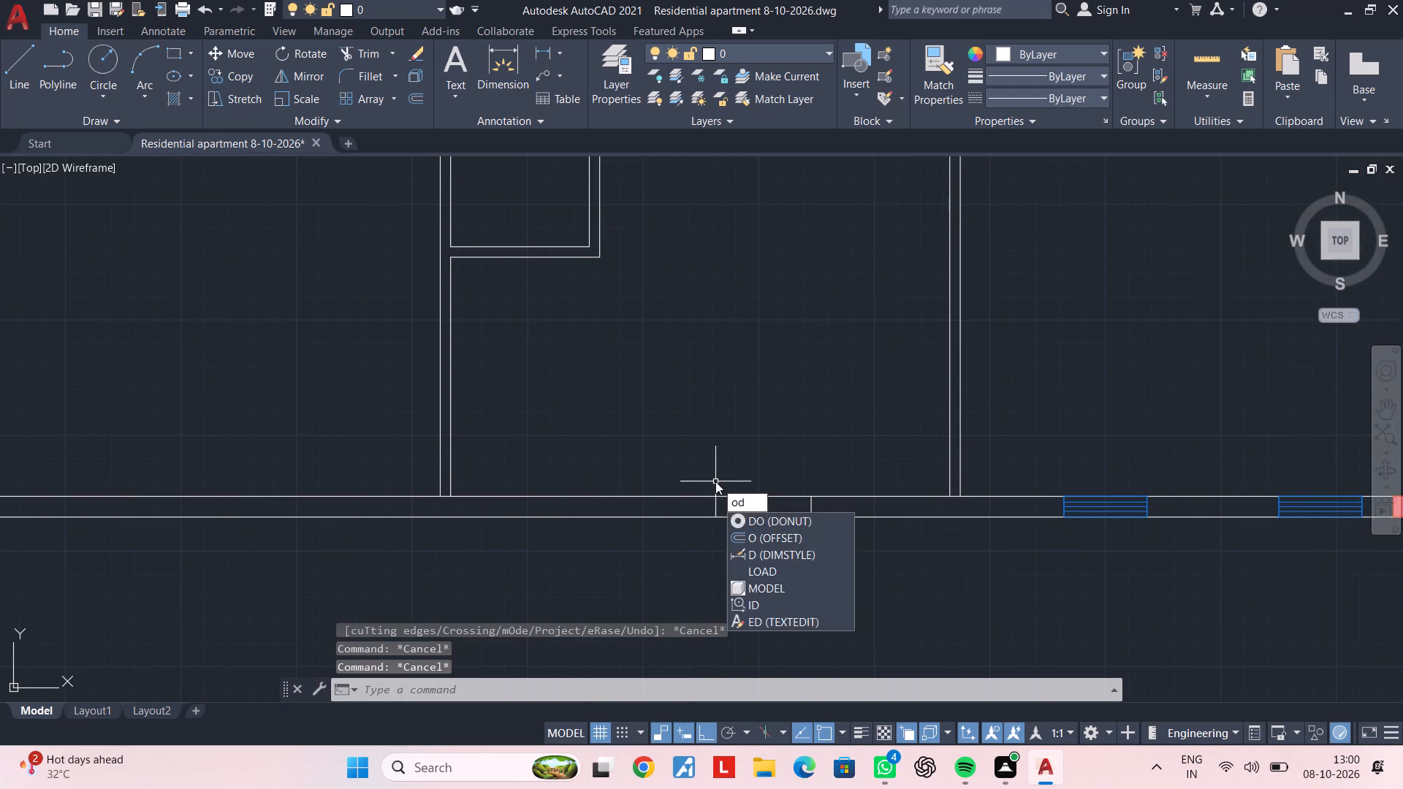
key("Escape")
key("Escape")
type("of")
key("space")
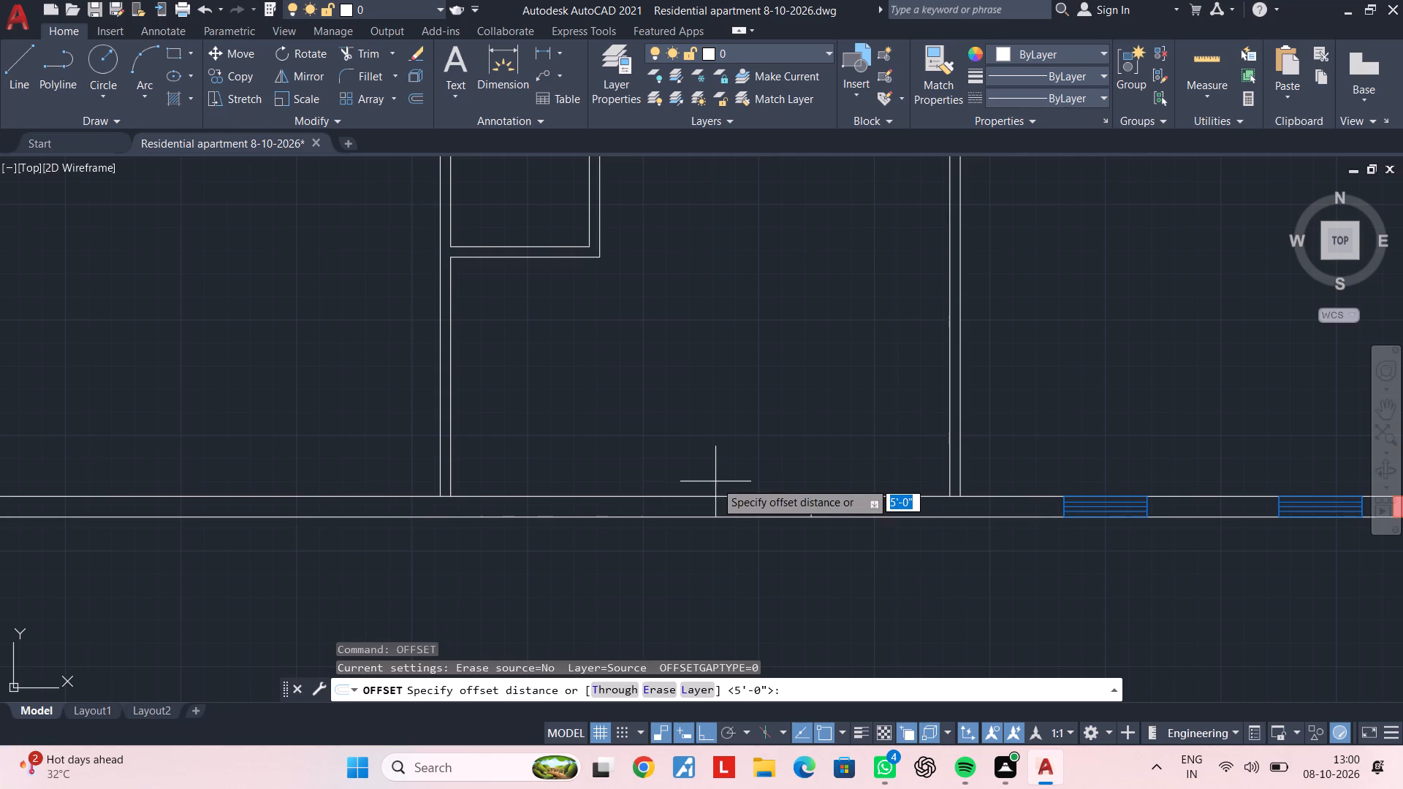
type("7'4.5\"")
key("Return")
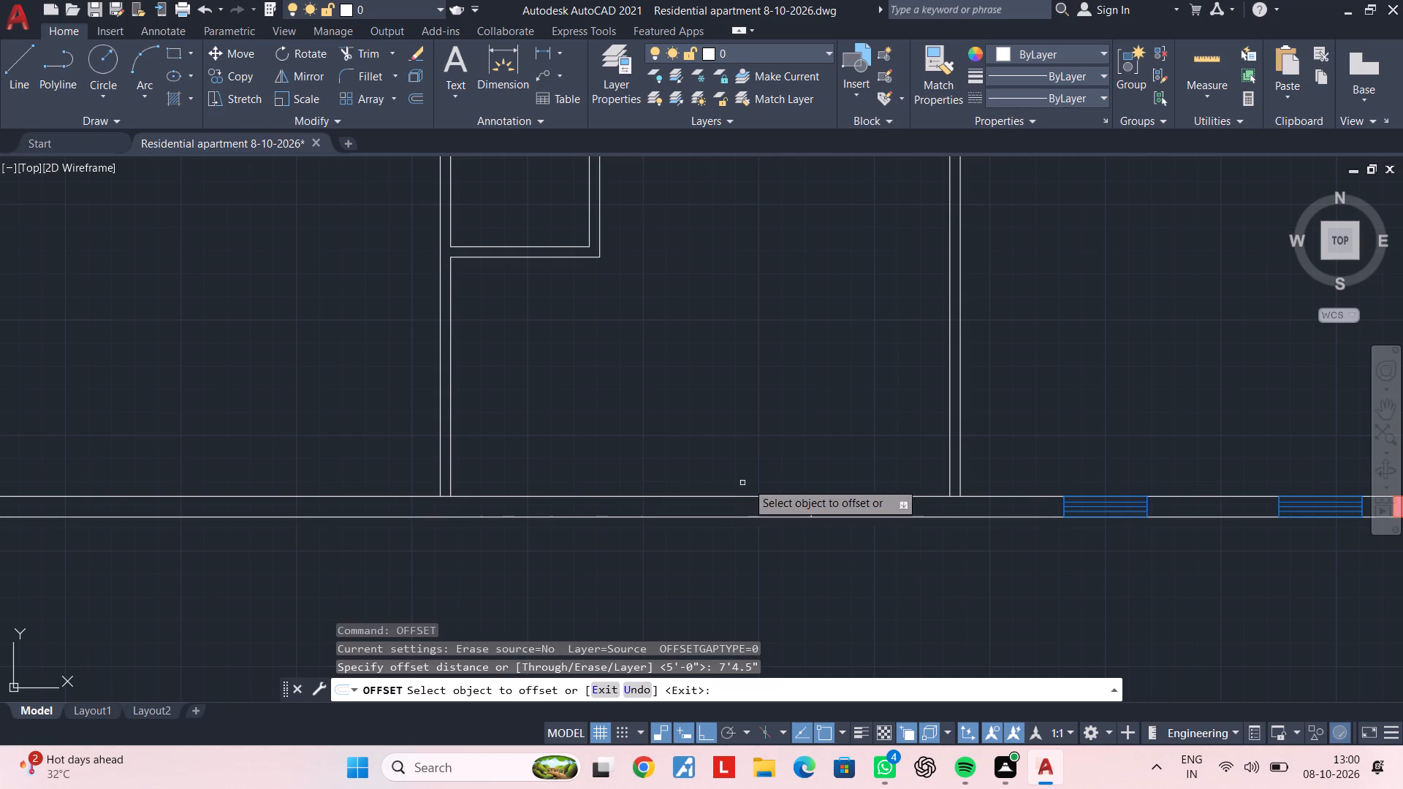
scroll(819, 514, "up", 1)
left_click(803, 504)
left_click(609, 504)
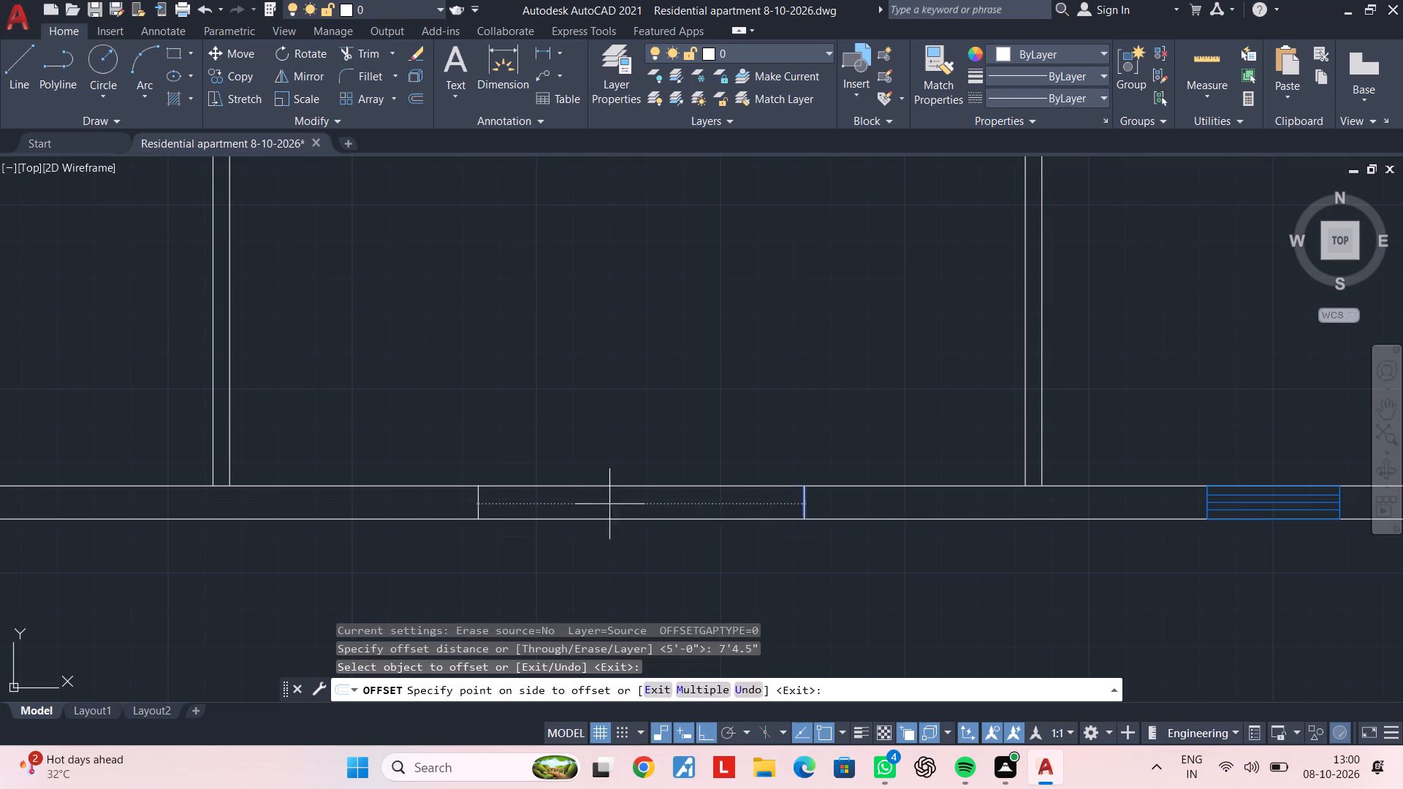
scroll(597, 504, "down", 1)
middle_click_drag(604, 505, 670, 498)
key("Escape")
key("Escape")
key("Escape")
key("Escape")
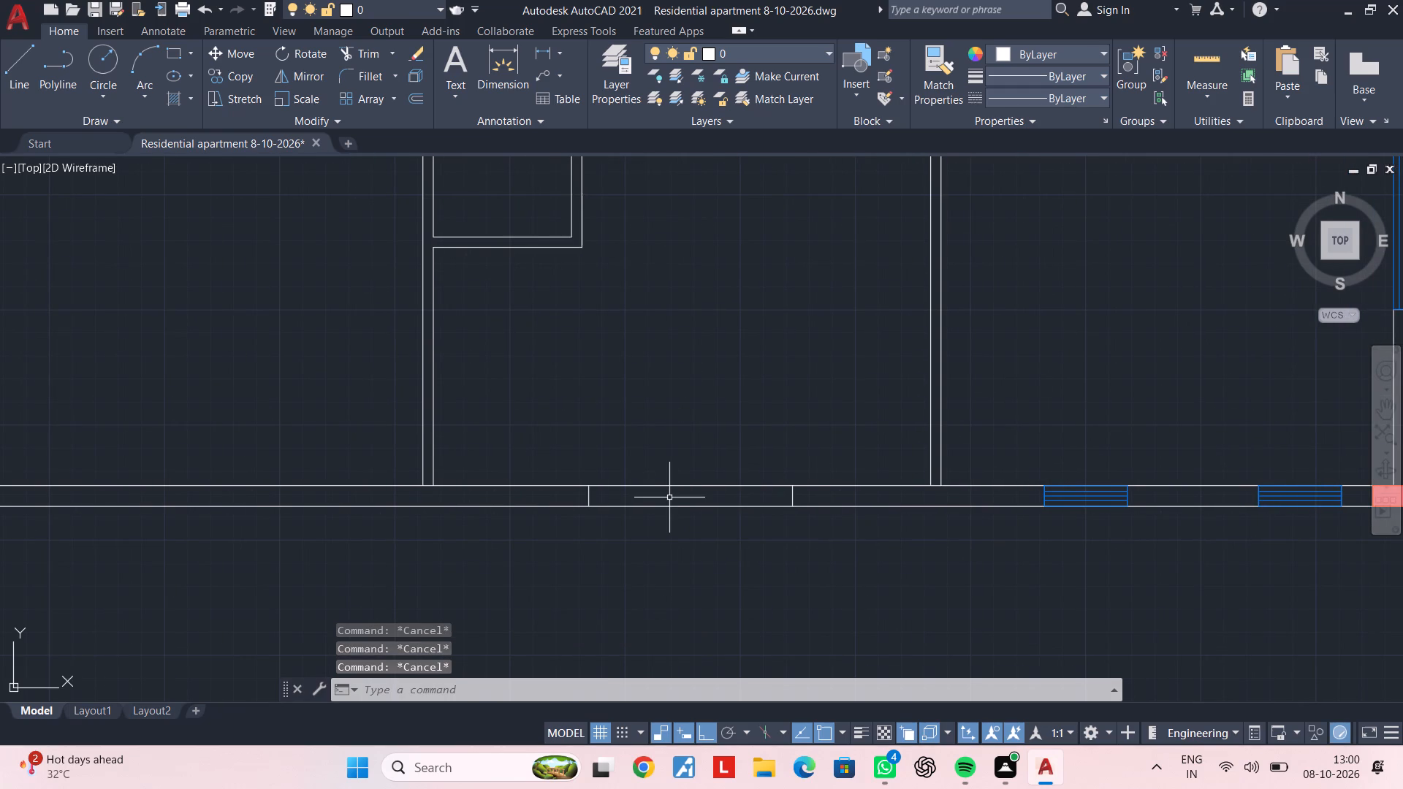
Draw a rectangle across the south wall's thickness between the two jamb lines.
key("r")
type("ec")
key("space")
scroll(583, 478, "up", 3)
left_click(592, 511)
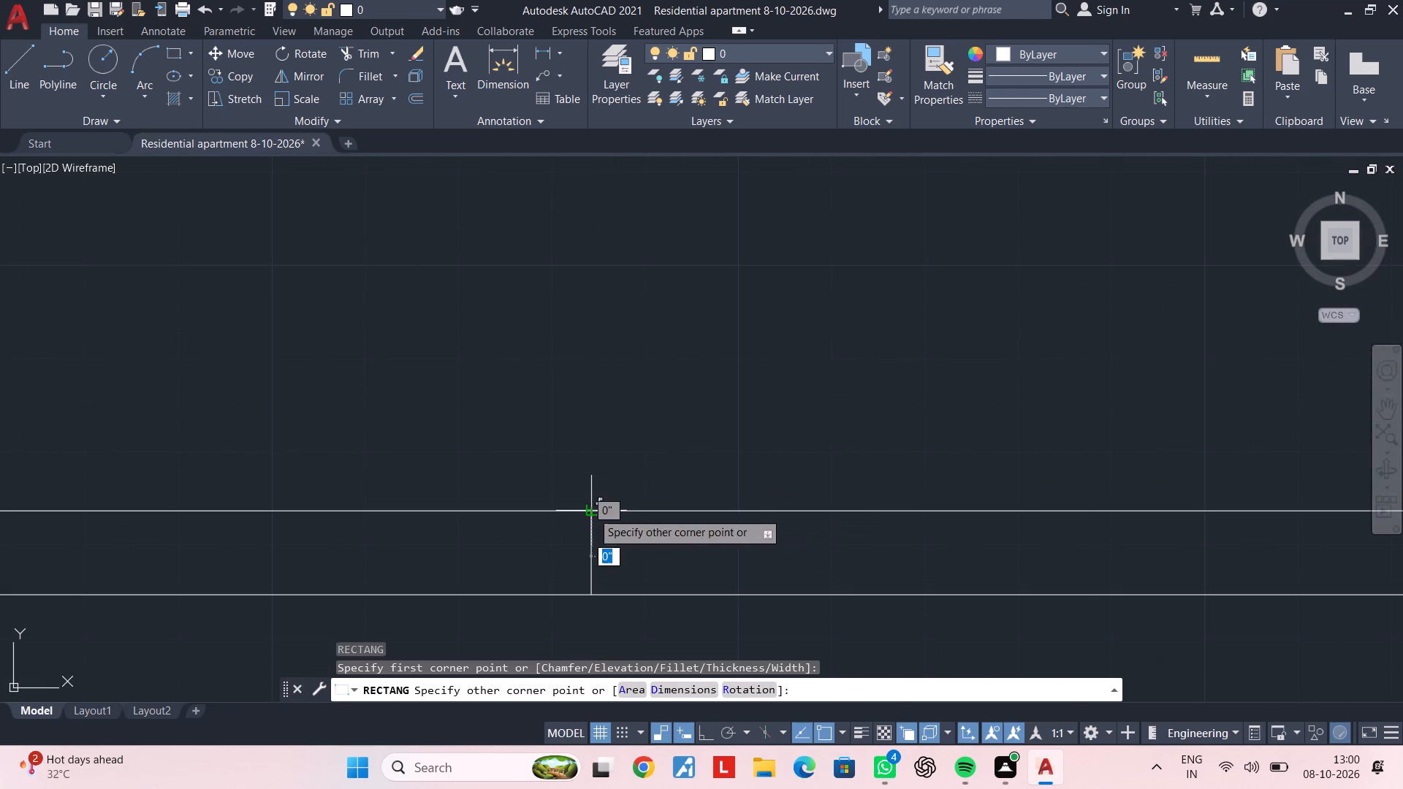
middle_click_drag(778, 560, 427, 472)
scroll(722, 508, "down", 1)
middle_click(722, 508)
left_click(940, 508)
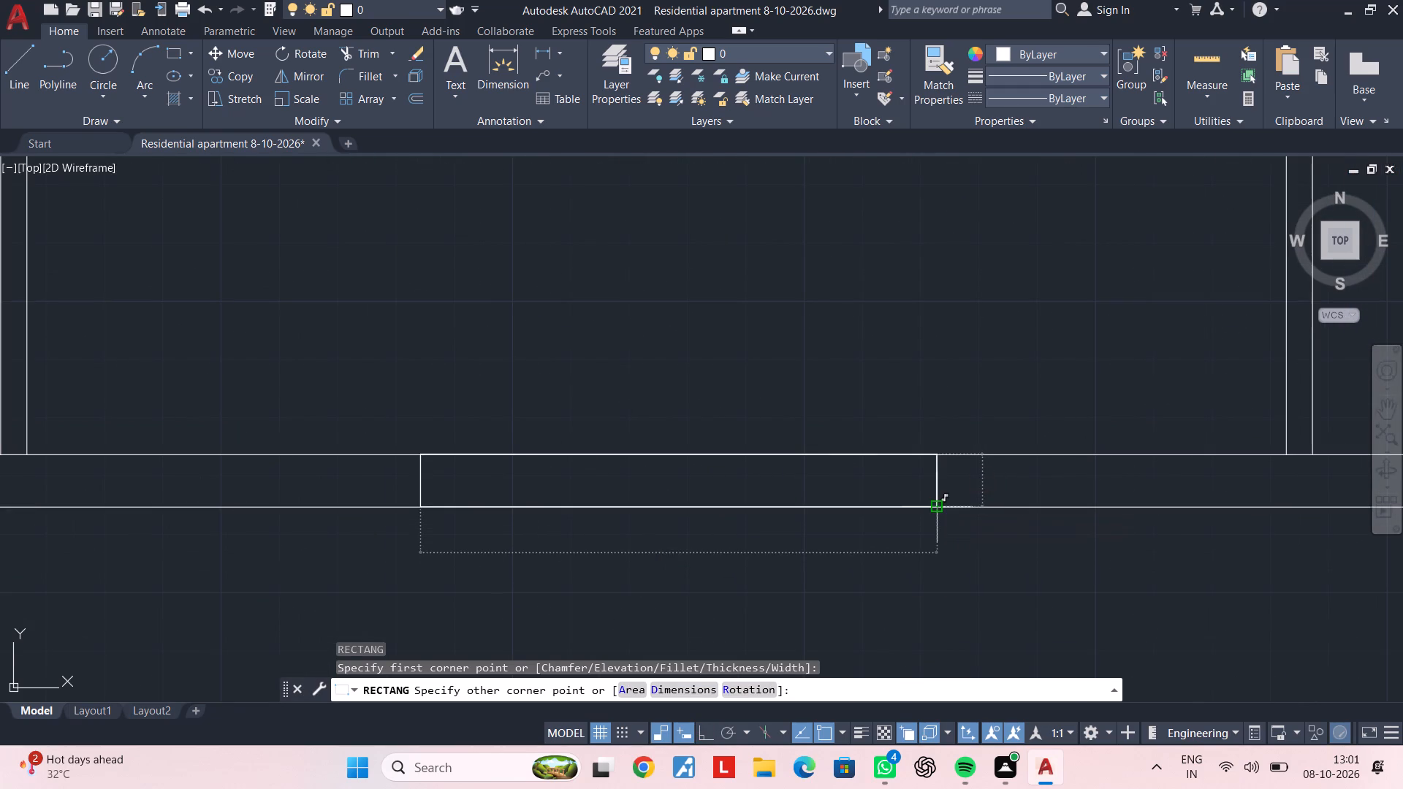
middle_click_drag(671, 517, 734, 501)
key("Escape")
key("Escape")
Draw a horizontal centre line through the new window rectangle, joining the midpoints of its short sides.
type("l")
key("space")
scroll(484, 470, "up", 1)
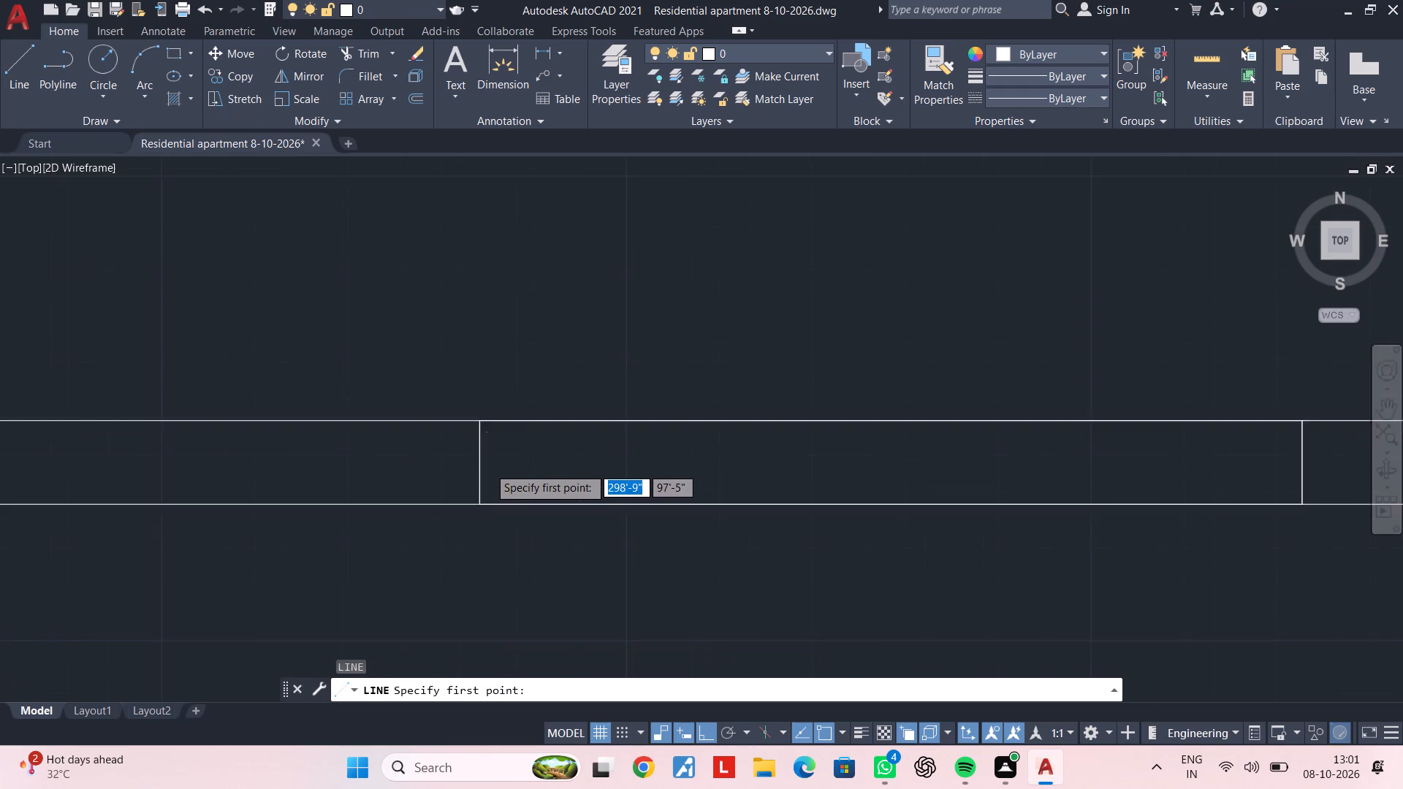
scroll(488, 467, "up", 1)
left_click(469, 466)
key("Escape")
key("space")
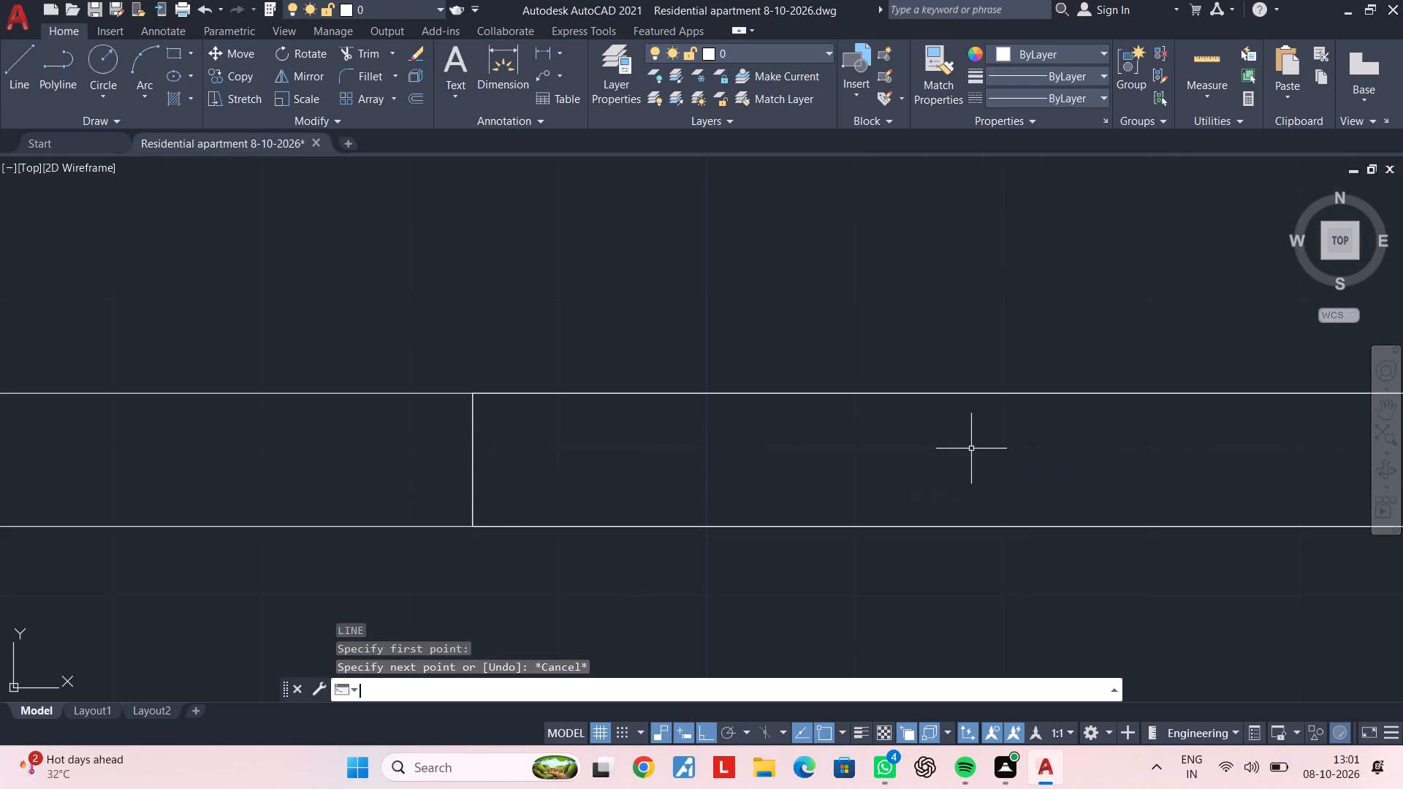
left_click(473, 460)
scroll(767, 456, "down", 2)
middle_click_drag(771, 456, 273, 456)
scroll(686, 461, "up", 1)
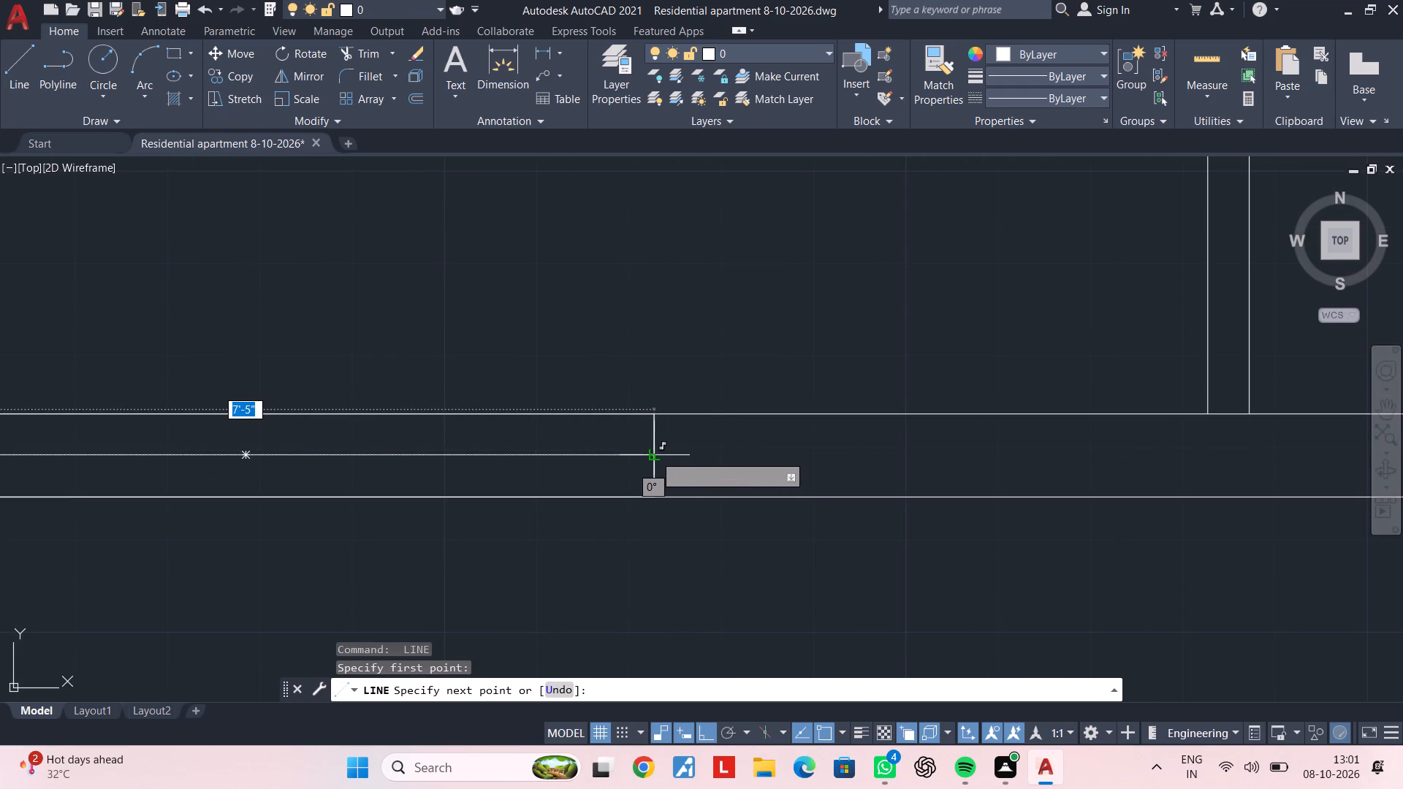
left_click(653, 454)
middle_click_drag(463, 481, 814, 477)
key("Escape")
key("Escape")
middle_click_drag(463, 473, 651, 472)
key("Escape")
key("Escape")
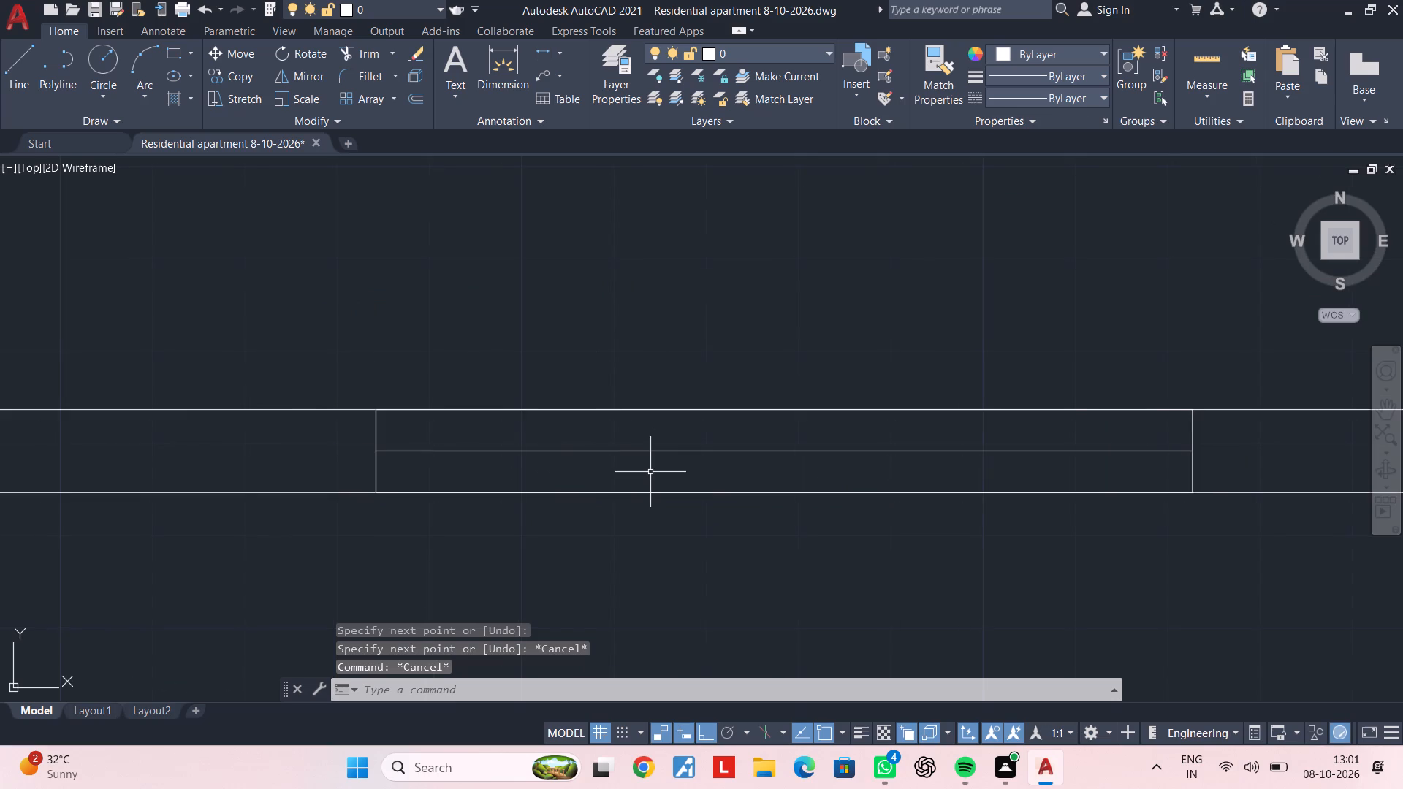
Offset the new window's centre line 2" to both the north and south sides.
type("of 2\"")
key("Return")
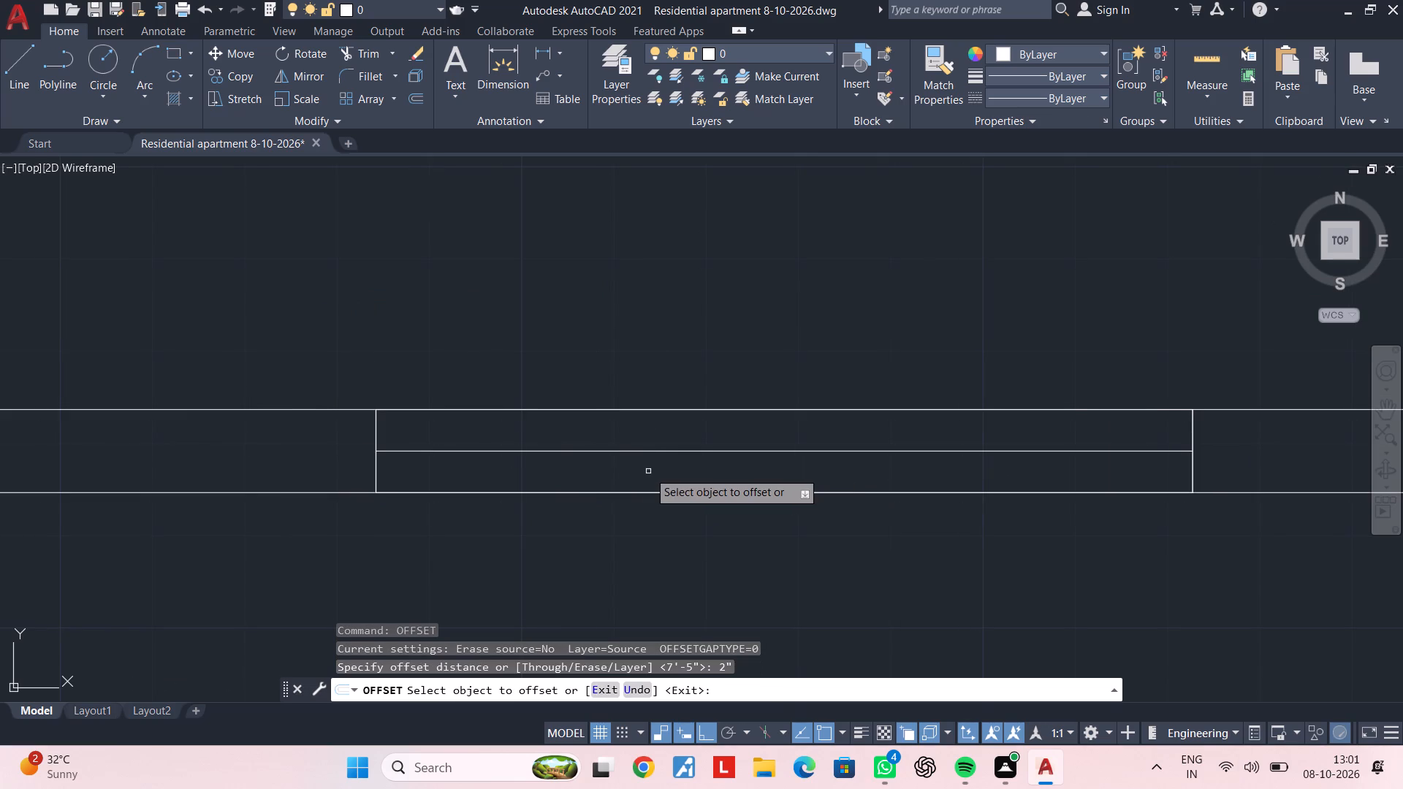
left_click(680, 449)
left_click(688, 422)
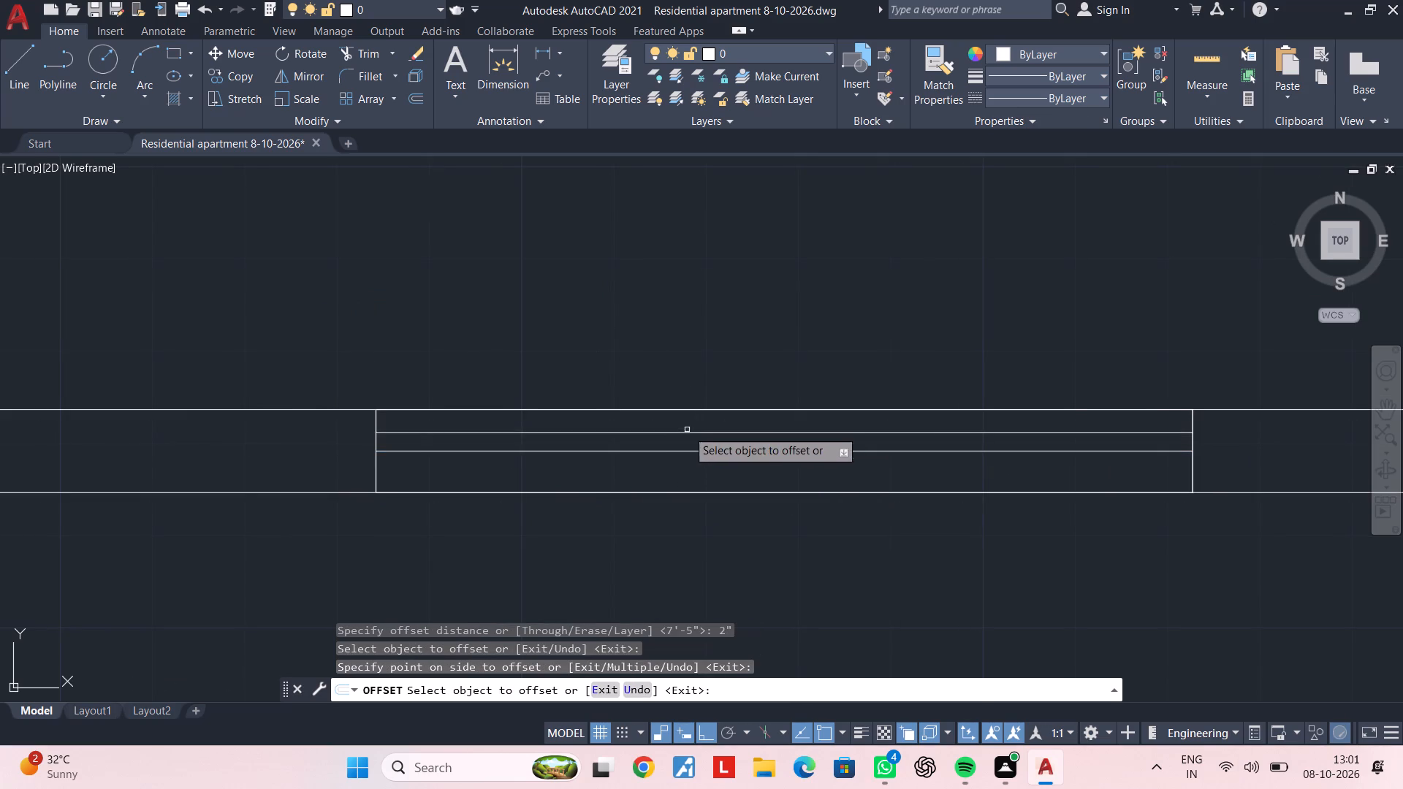
left_click(690, 451)
left_click(691, 468)
key("Escape")
key("Escape")
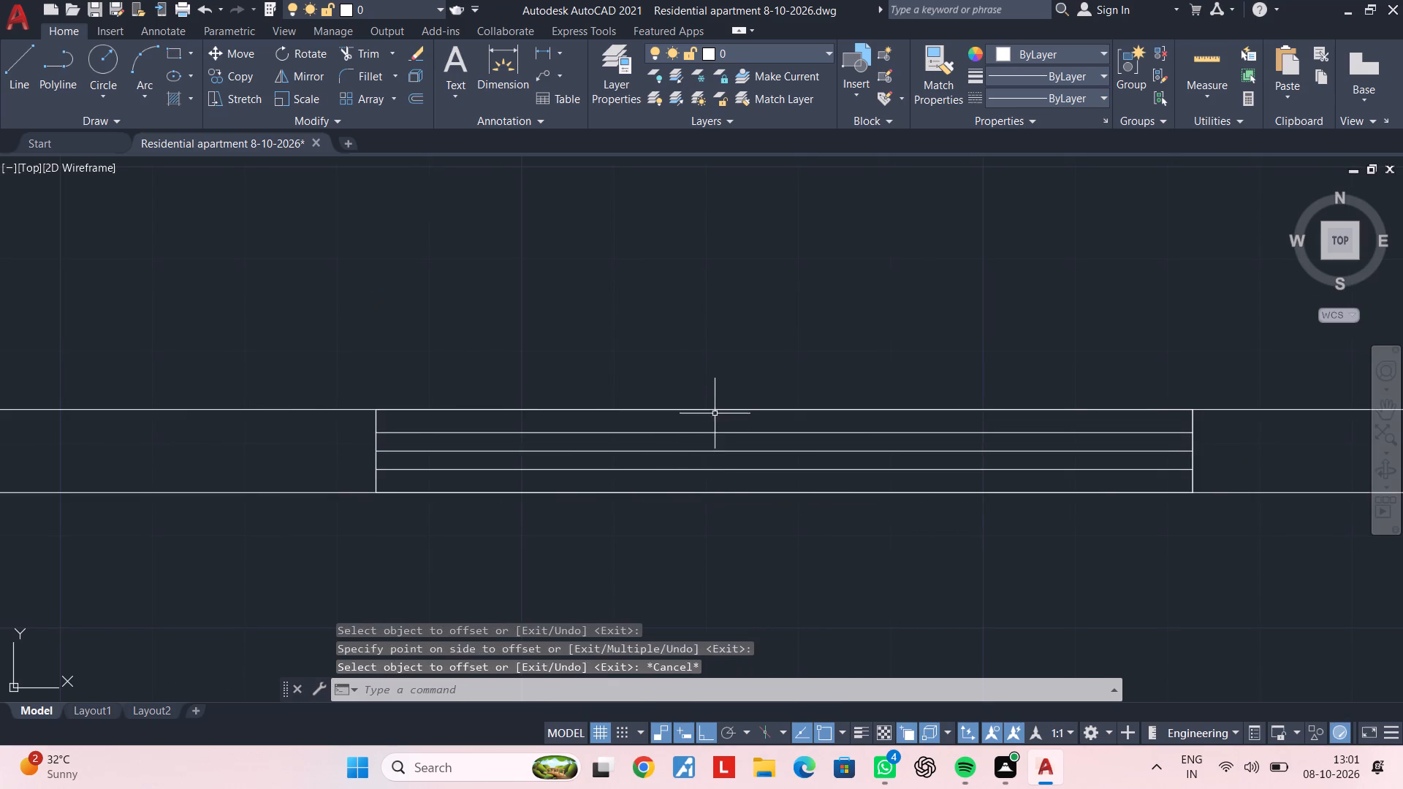
key("Escape")
left_click(711, 393)
key("Escape")
key("Escape")
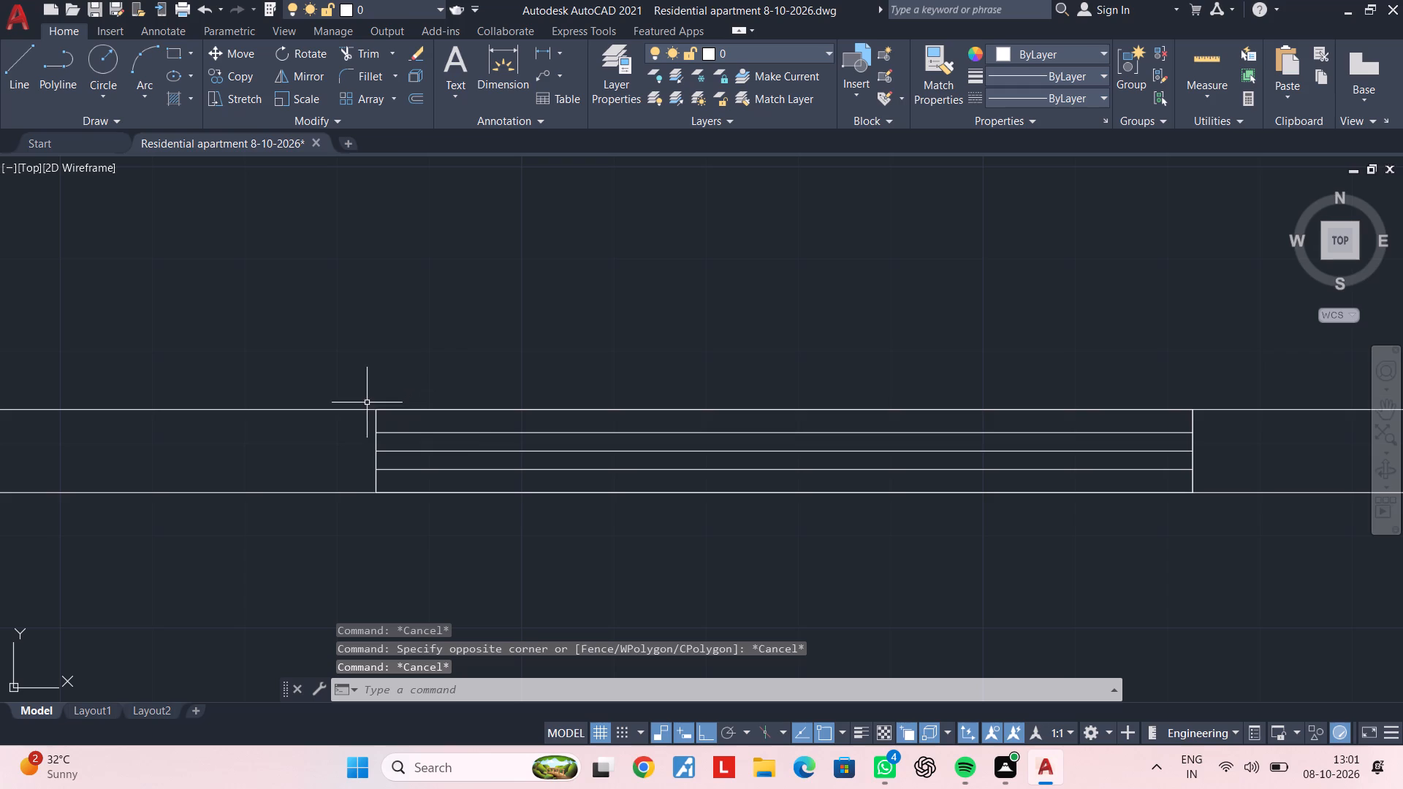
Move the new window's rectangle and its three inner lines to the window layer.
left_click(500, 492)
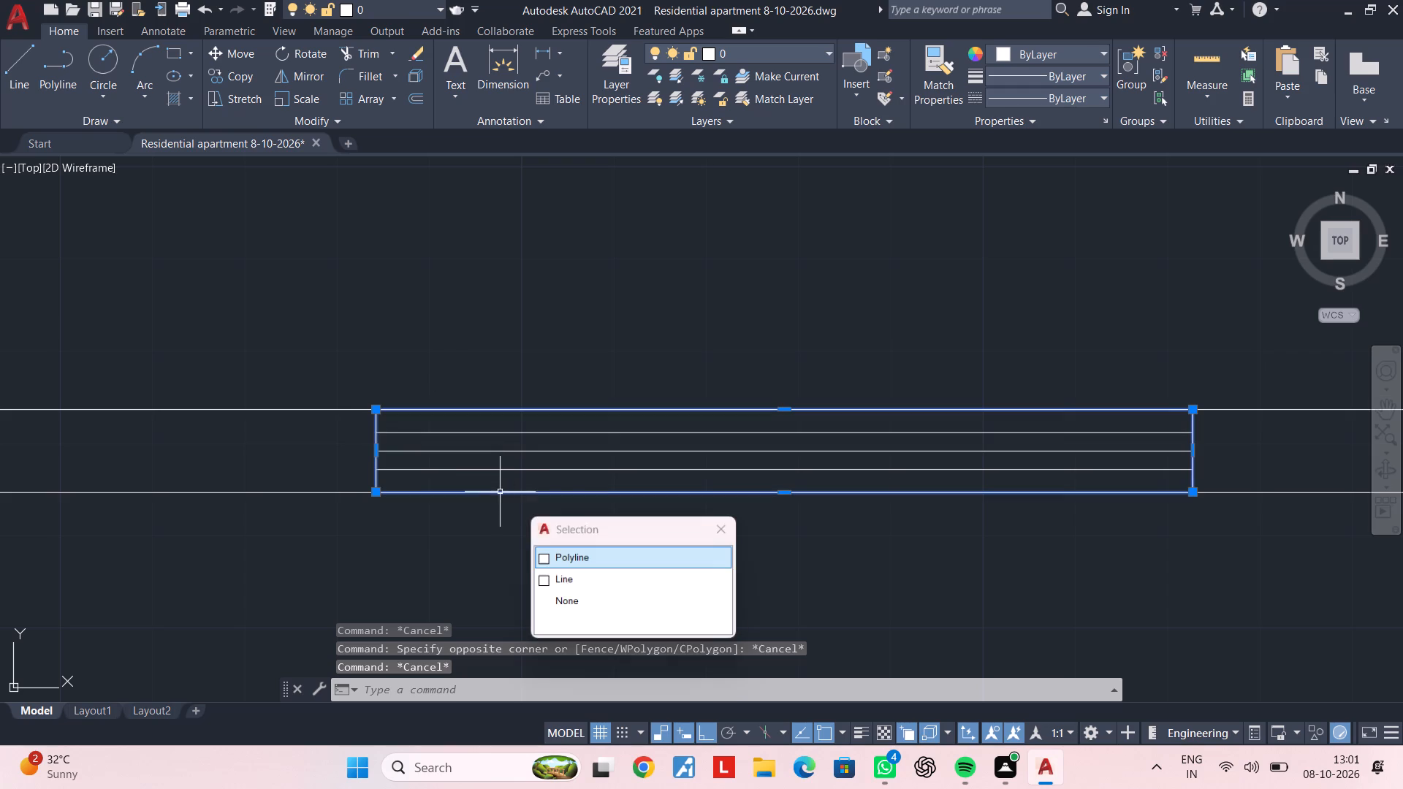
left_click(566, 555)
scroll(557, 494, "up", 1)
left_click(564, 475)
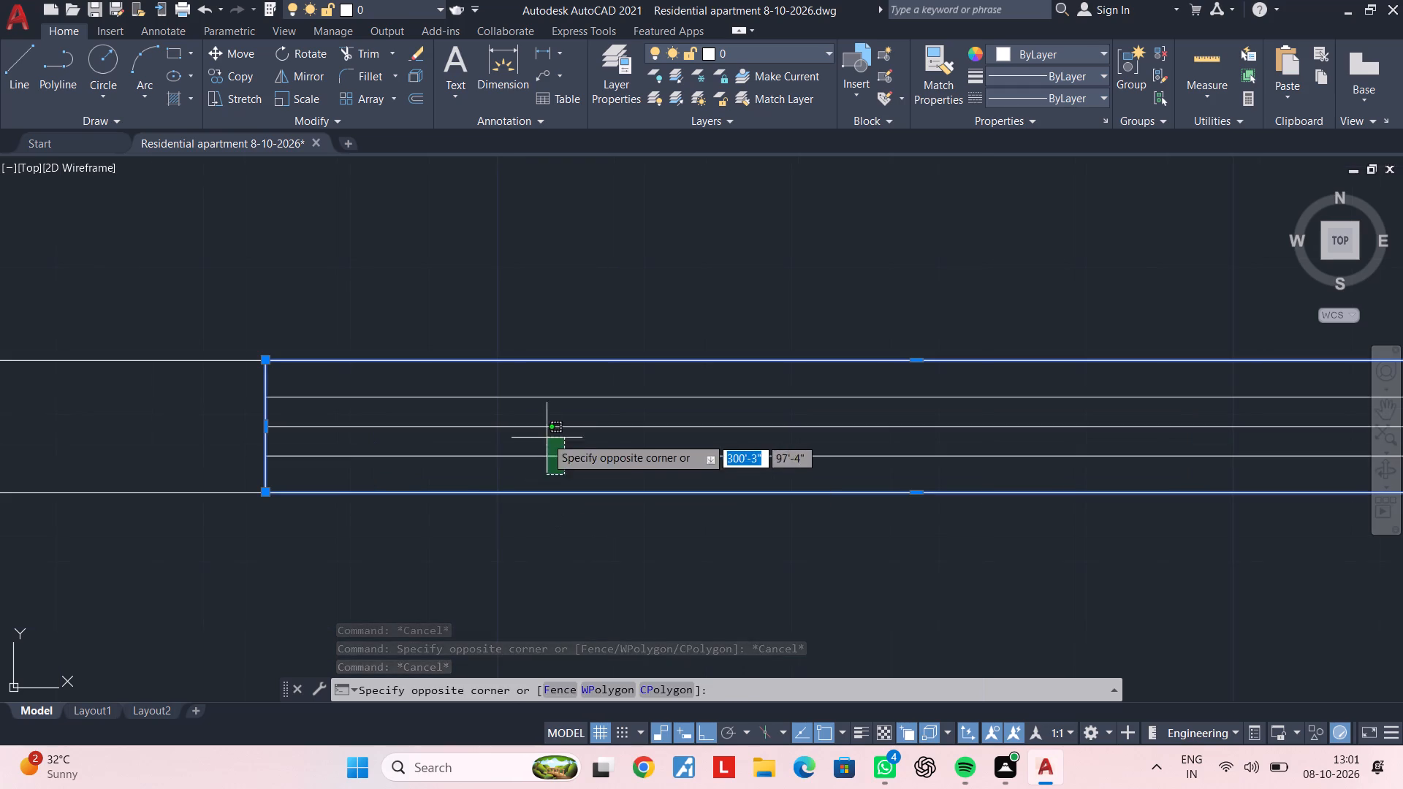
left_click(528, 394)
left_click(817, 46)
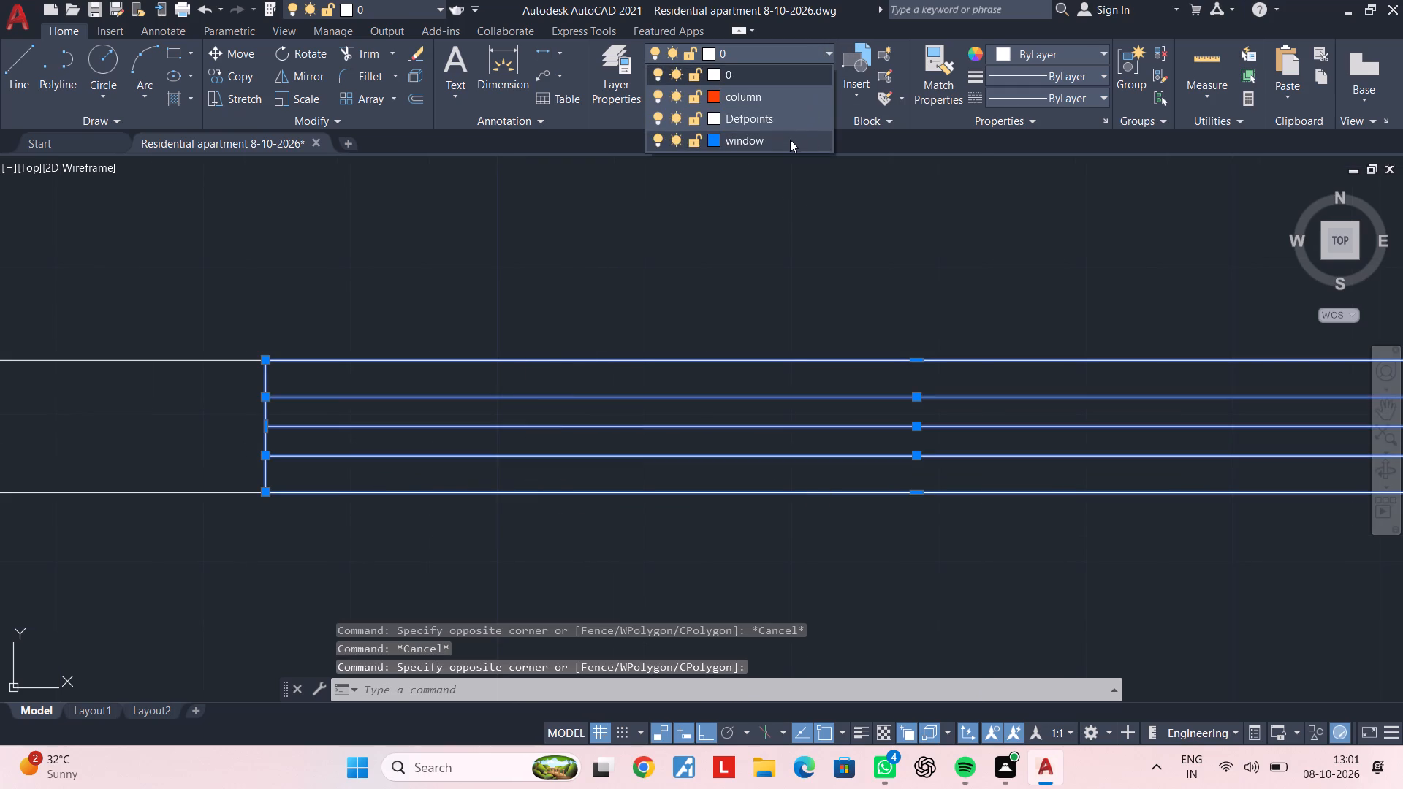
left_click(788, 135)
key("Escape")
Examine the stretch of south wall between the new window and the red column near the southwest corner.
scroll(846, 482, "down", 3)
middle_click_drag(847, 484, 438, 507)
middle_click_drag(465, 503, 1183, 462)
middle_click_drag(771, 480, 1031, 468)
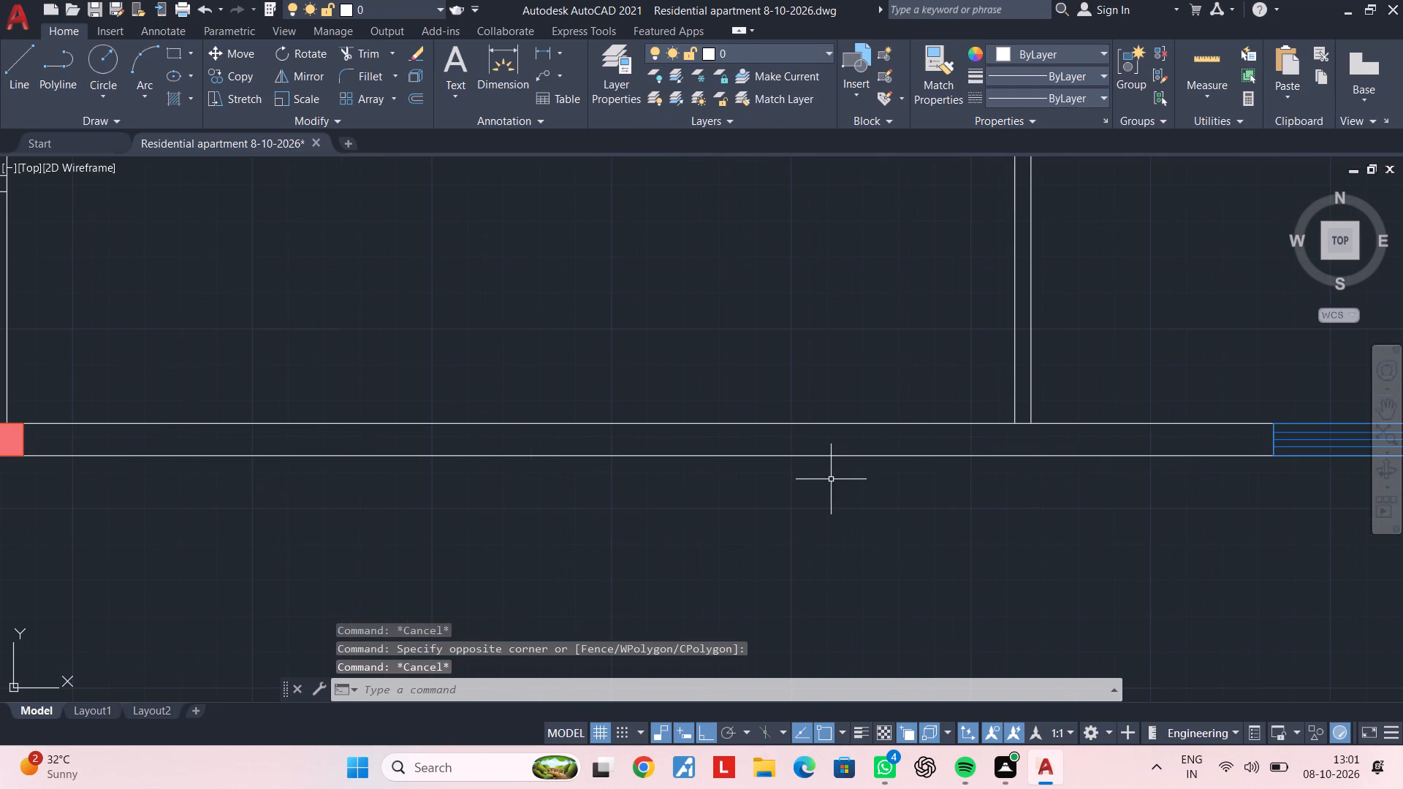
key("Escape")
key("Escape")
key("Escape")
key("Escape")
middle_click_drag(677, 493, 802, 481)
key("Escape")
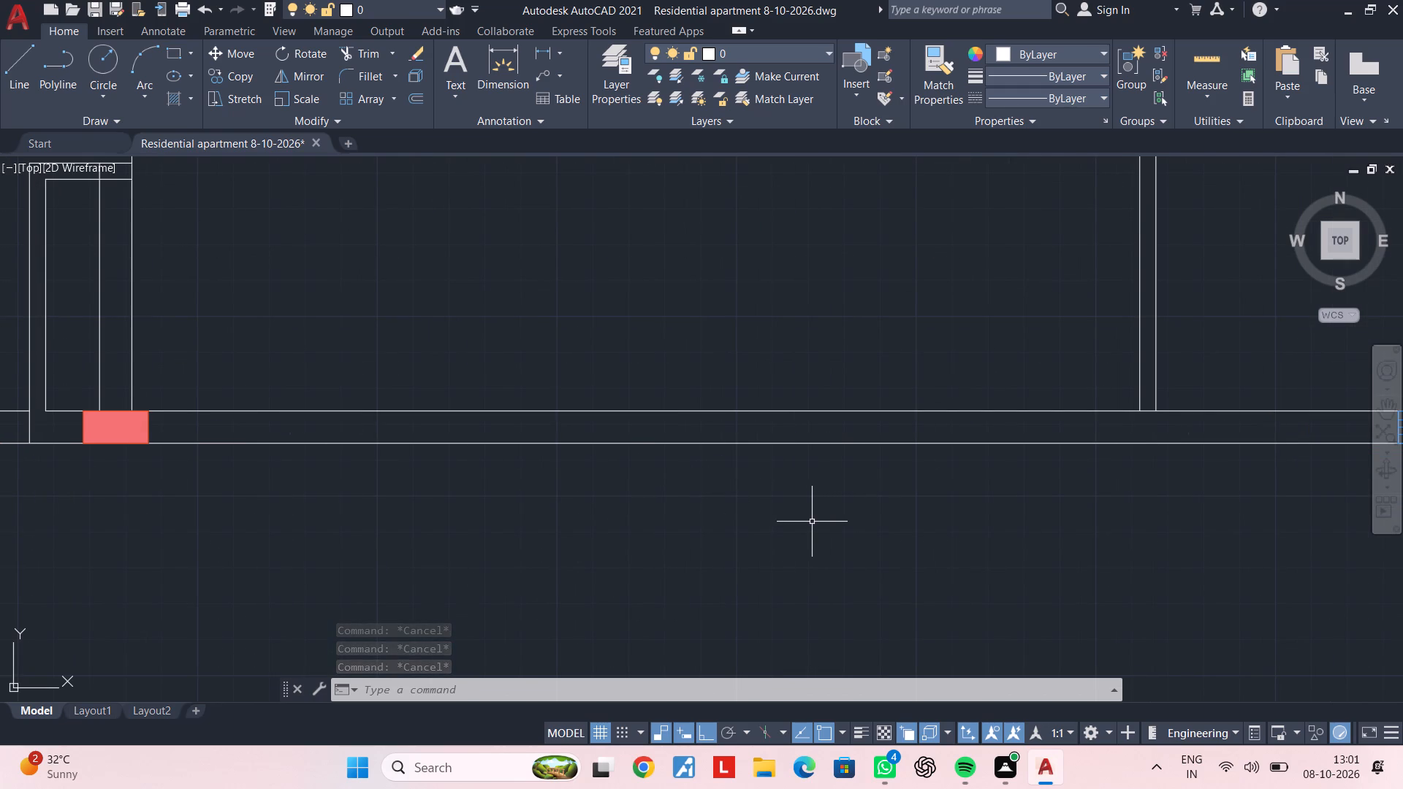
key("Escape")
key("Escape")
middle_click_drag(860, 510, 436, 511)
scroll(437, 511, "down", 1)
middle_click_drag(463, 517, 649, 516)
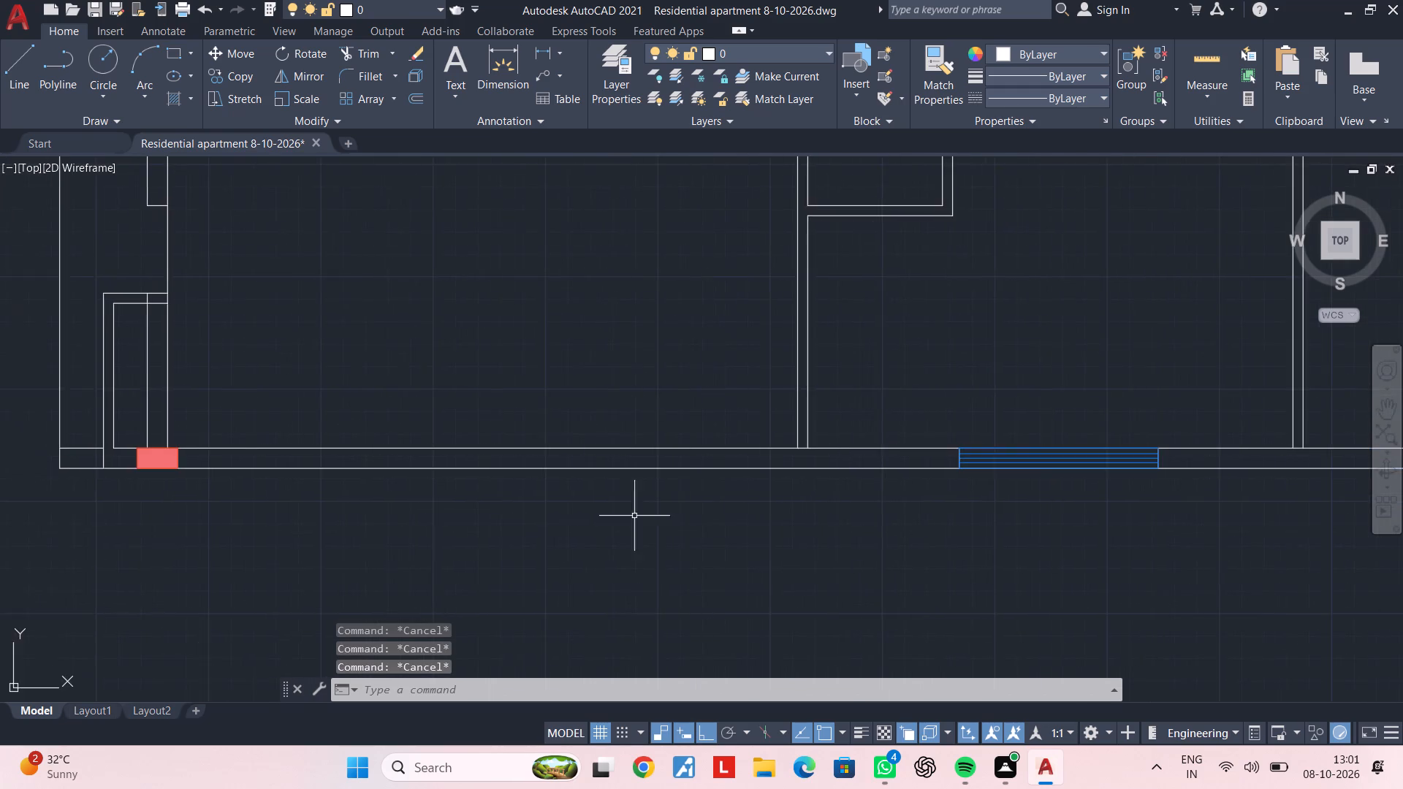
middle_click_drag(516, 511, 641, 506)
key("Escape")
key("Escape")
middle_click_drag(651, 494, 635, 535)
key("Escape")
key("Escape")
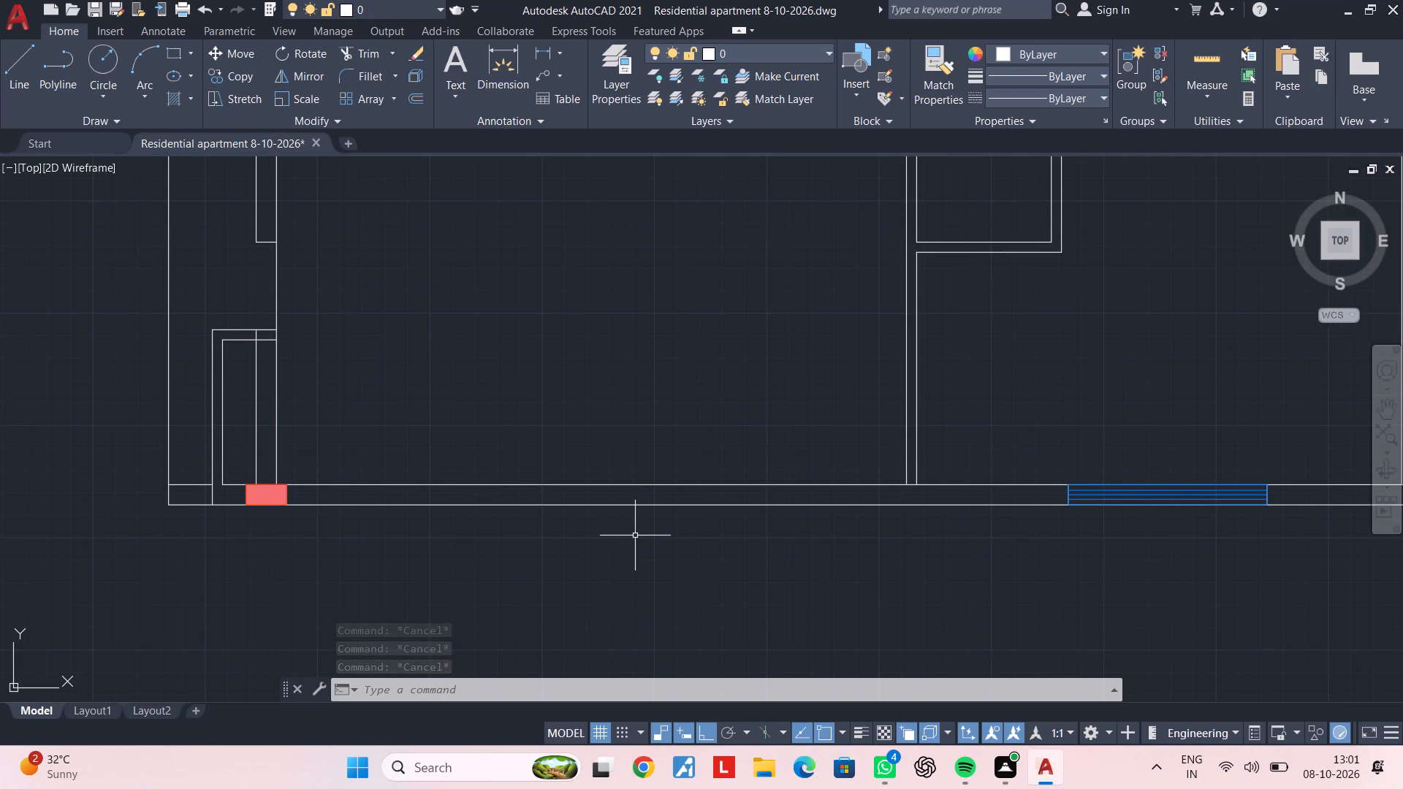
key("Escape")
key("Escape")
key("Escape")
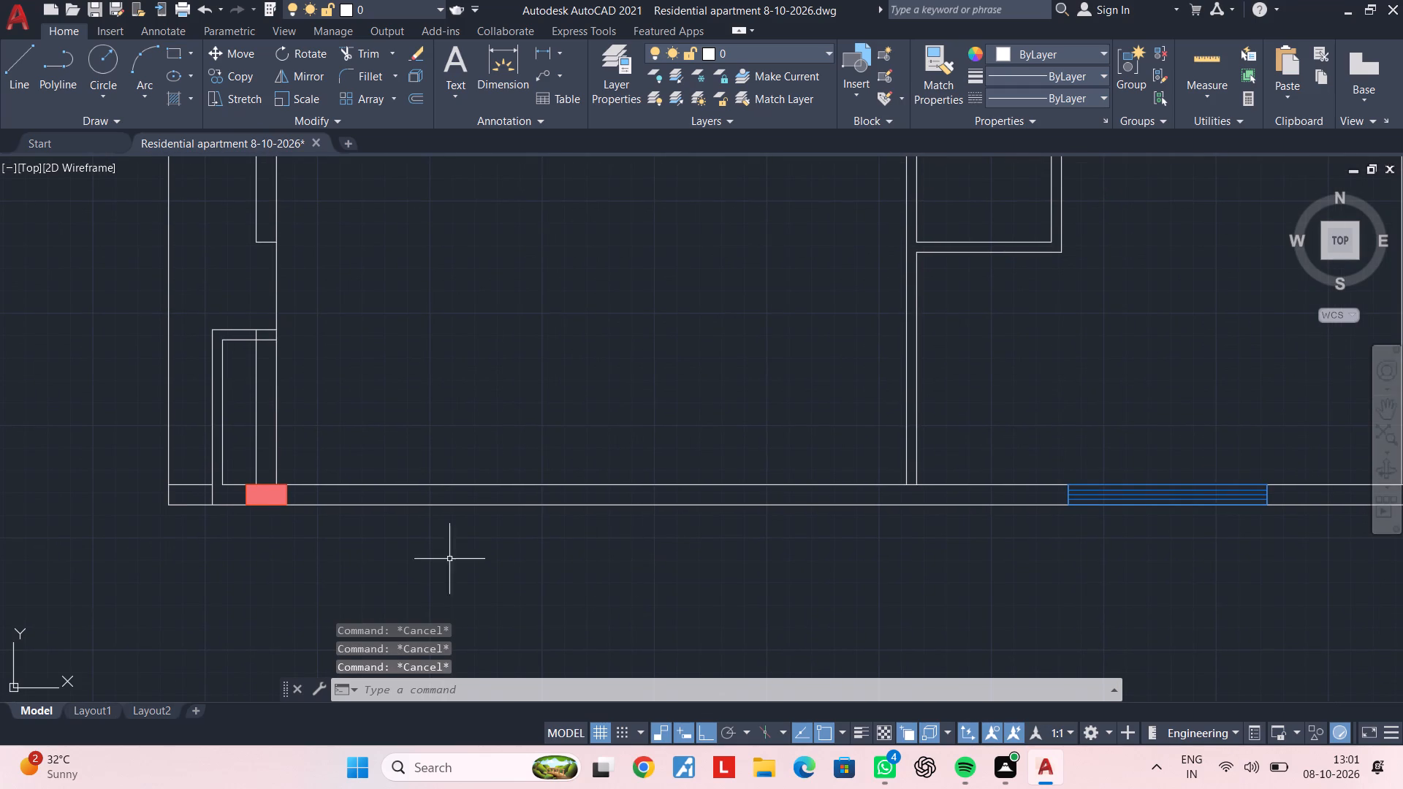
key("Escape")
key("Escape")
Offset the room's west wall inner face above the southwest column 9'3" to the east.
type("of 9'")
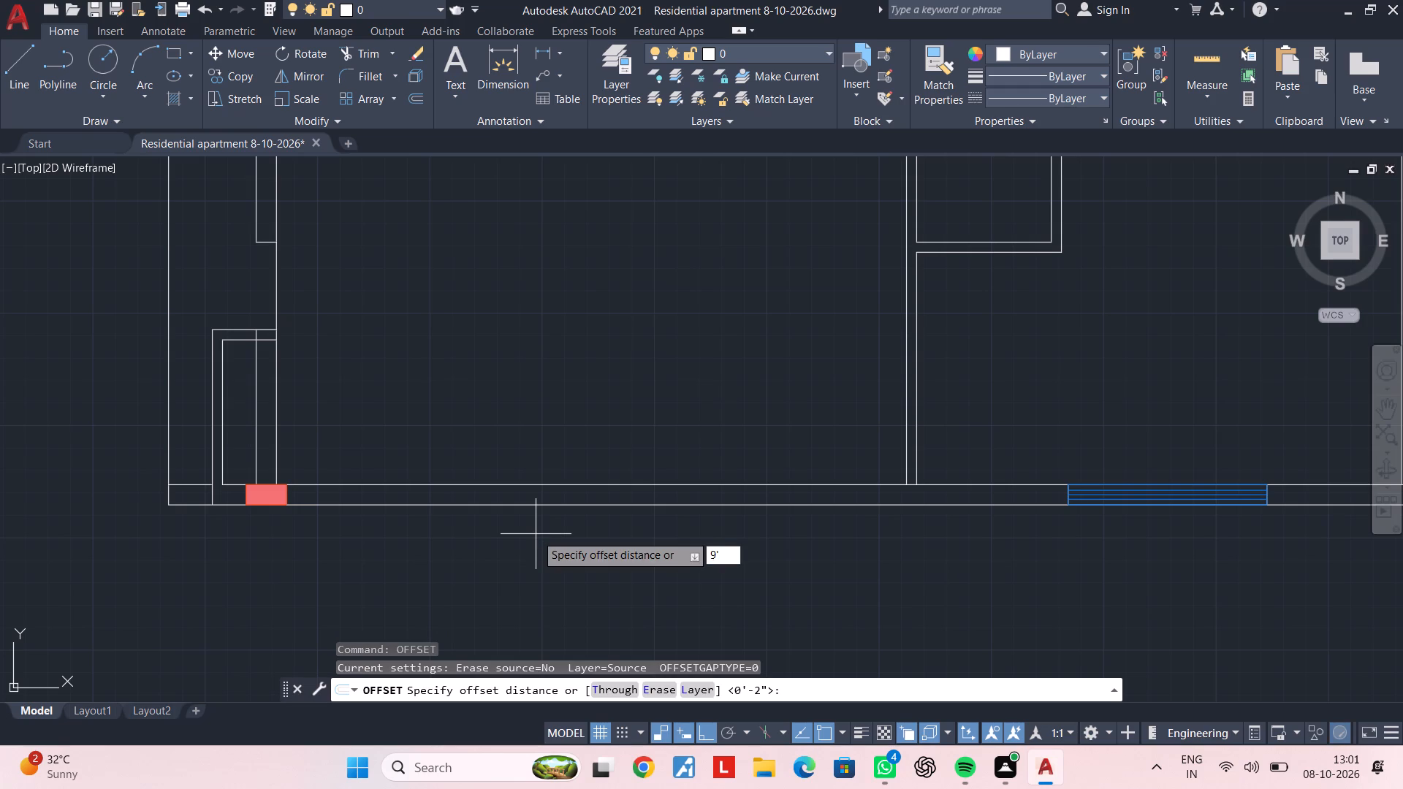
type("3\"")
key("Return")
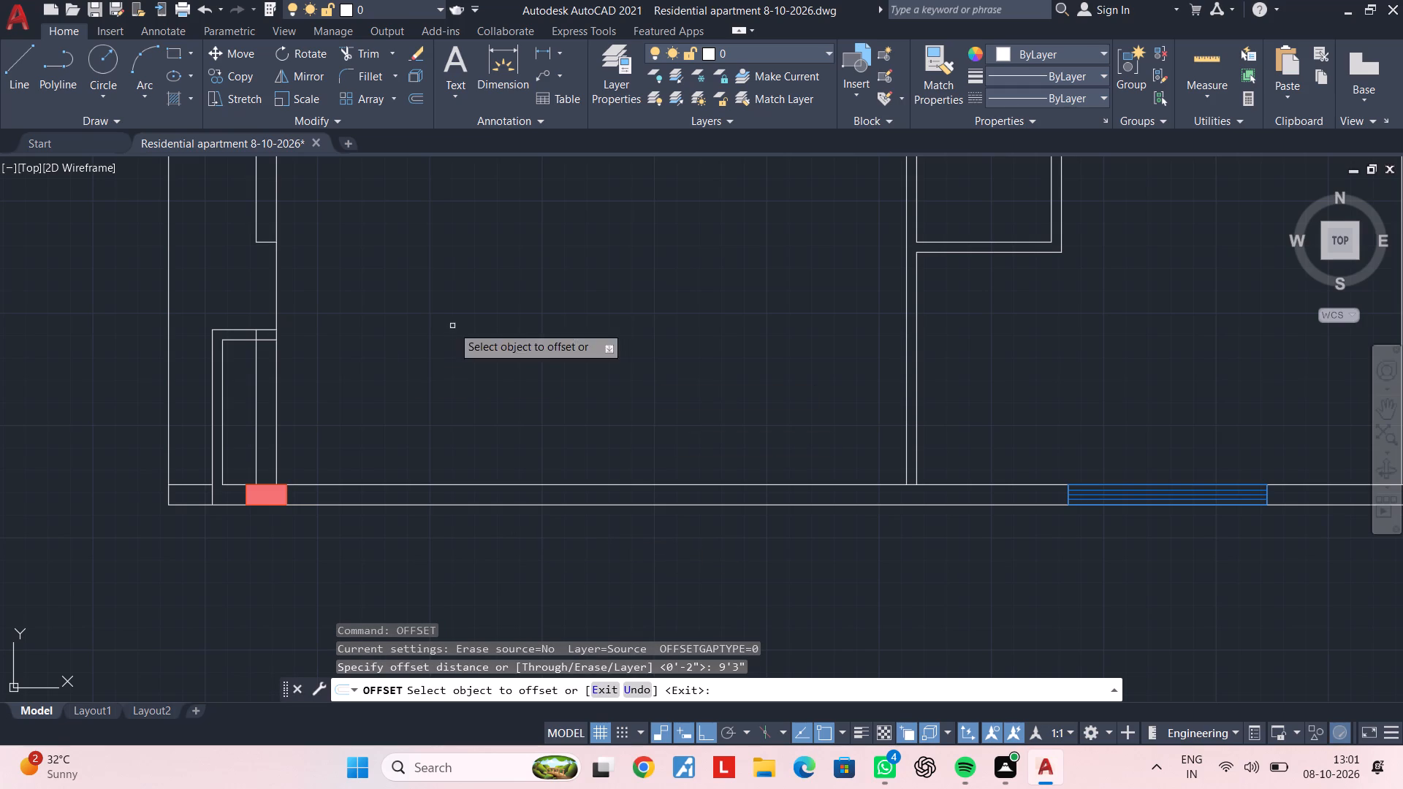
left_click(275, 452)
left_click(461, 450)
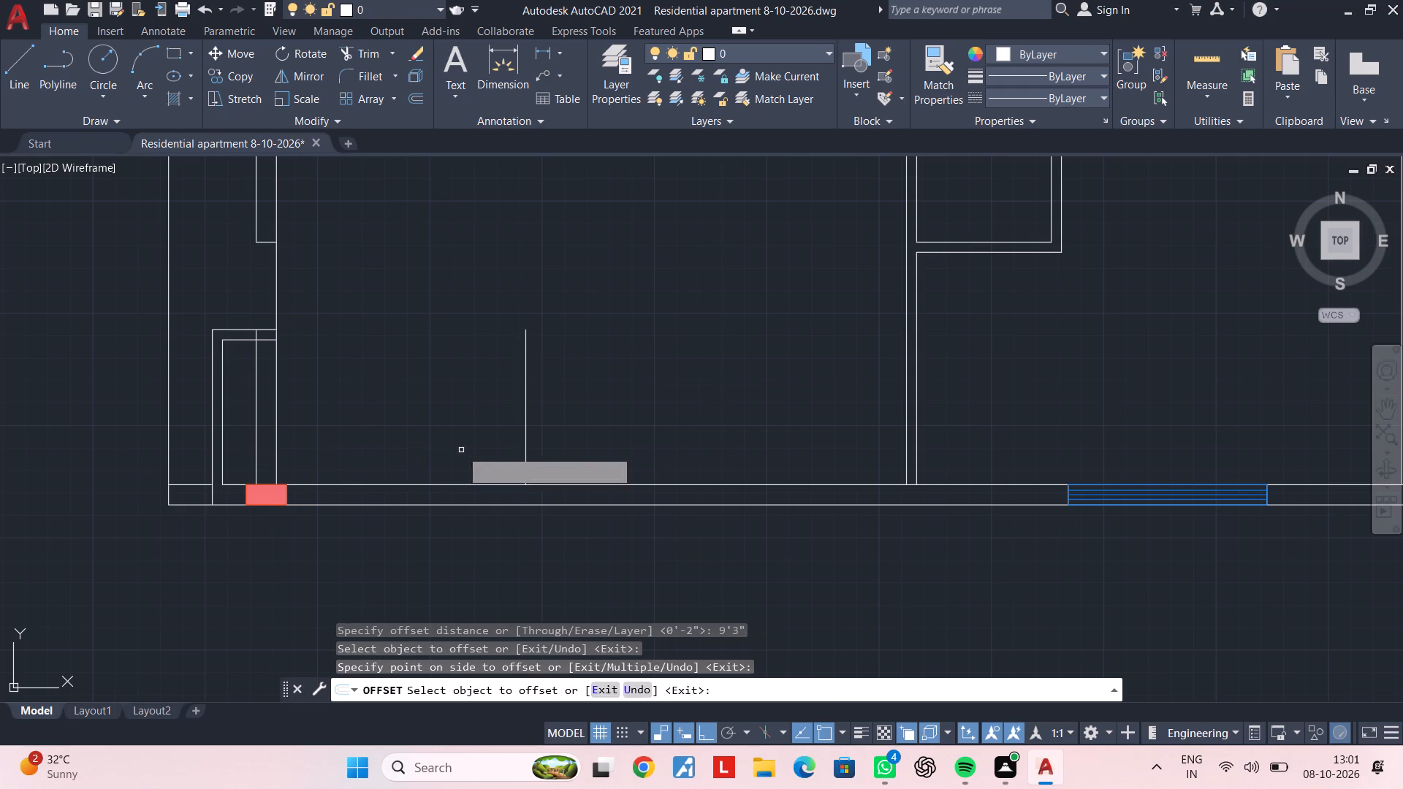
key("Escape")
key("Escape")
Extend the offset line to the south wall's outer face and trim away its part inside the room, leaving a jamb line.
type("ex")
key("space")
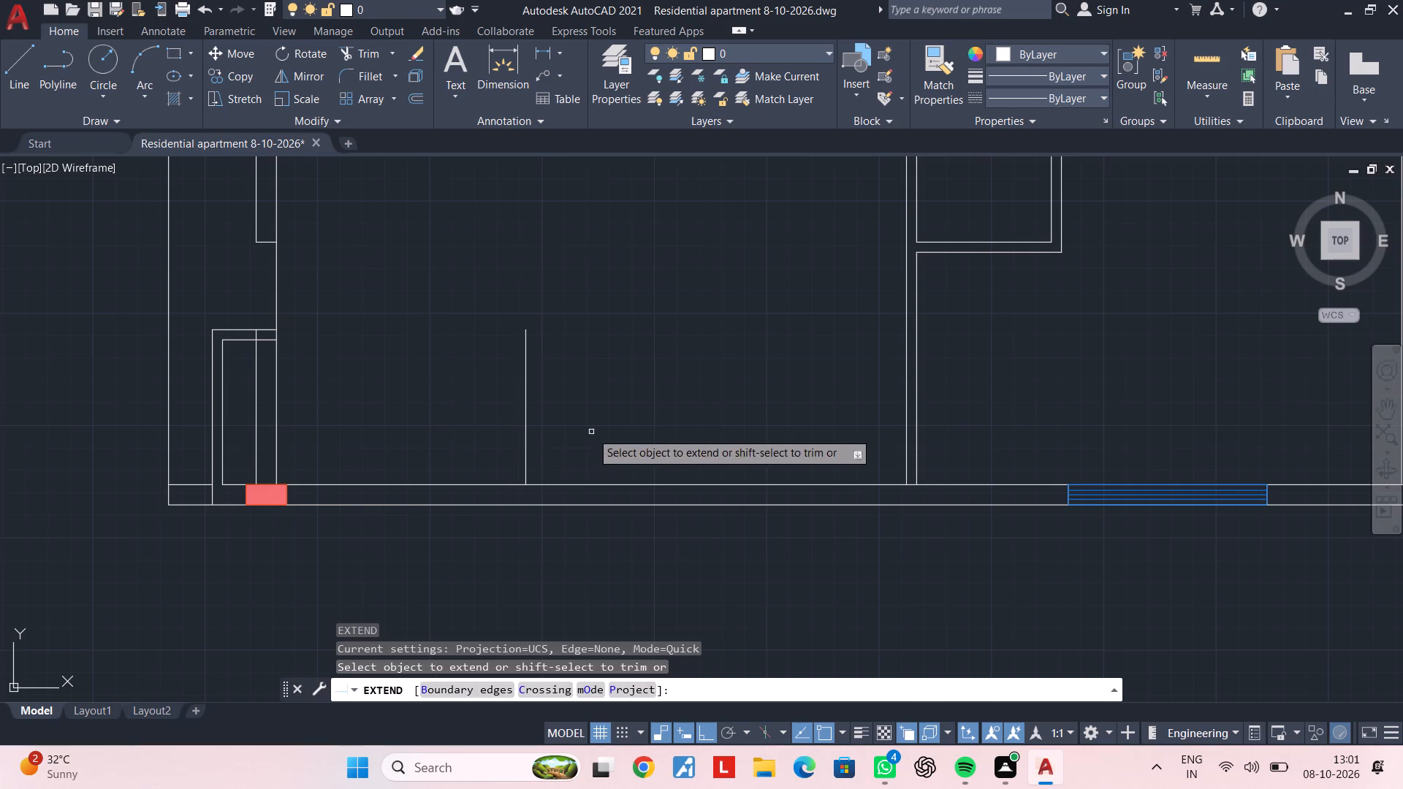
left_click(506, 443)
left_click(611, 438)
key("Escape")
key("t")
type("r")
key("space")
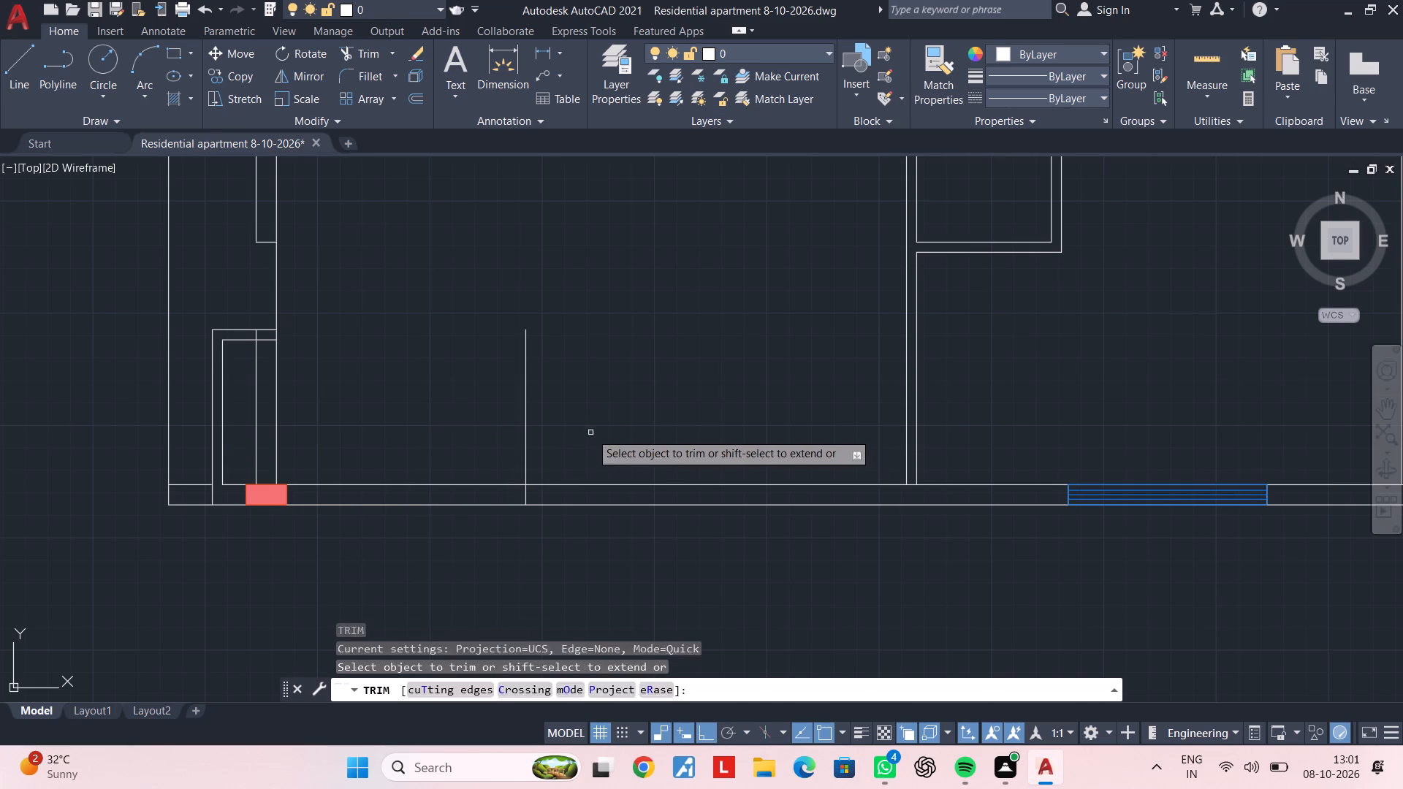
left_click_drag(582, 430, 510, 443)
left_click(434, 454)
key("Escape")
key("Escape")
key("Escape")
Offset the western room's new jamb line in the south wall 3' to the east.
type("of")
key("space")
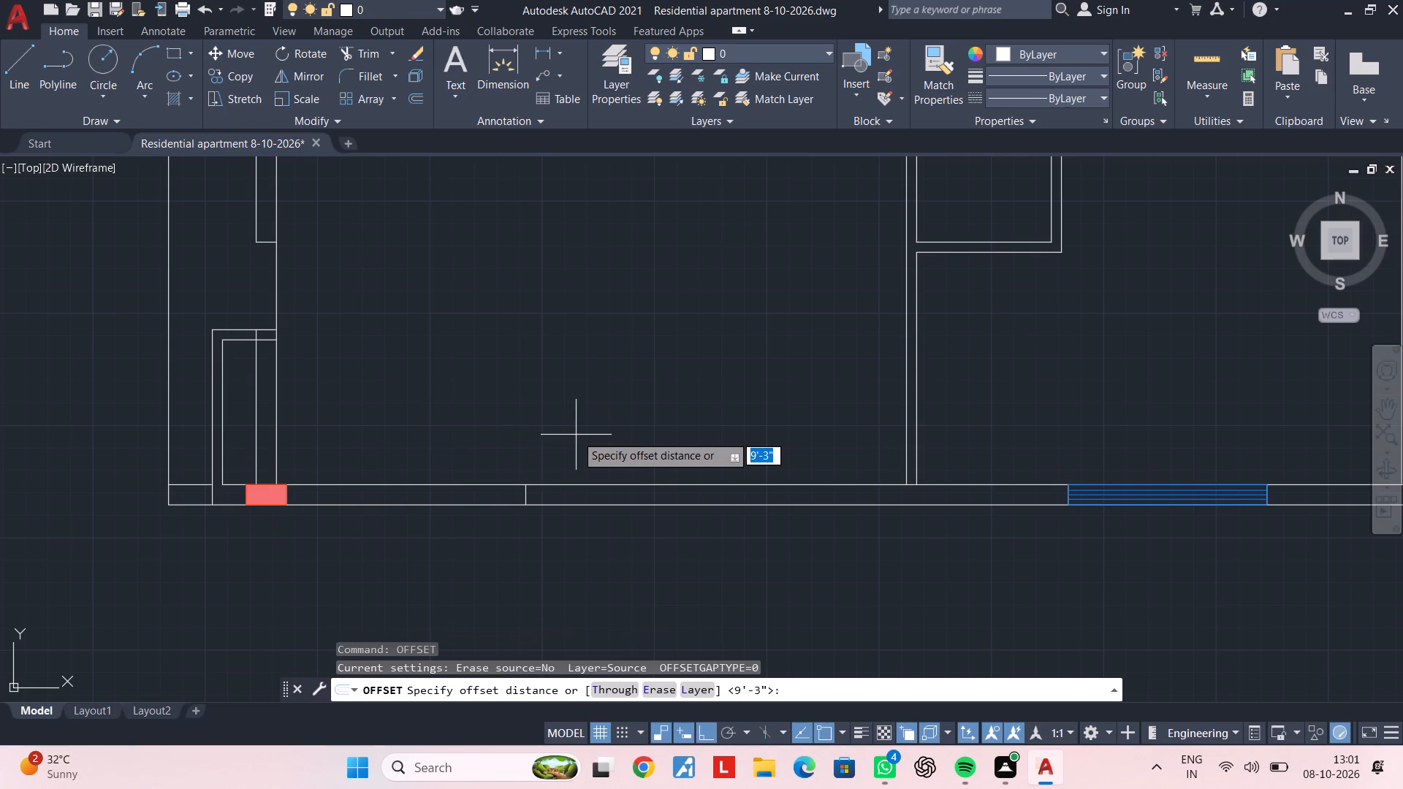
type("3'")
key("Return")
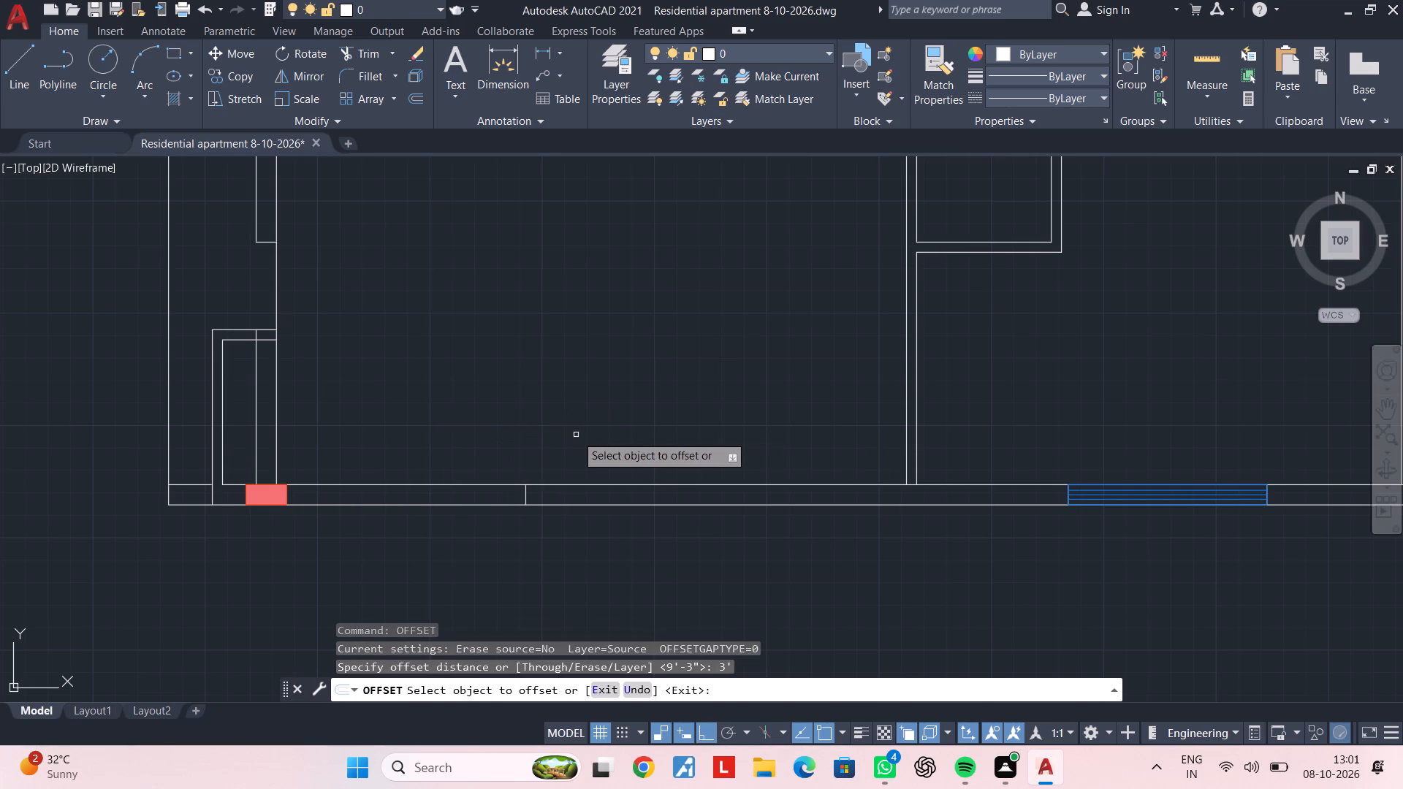
left_click(527, 496)
left_click(614, 494)
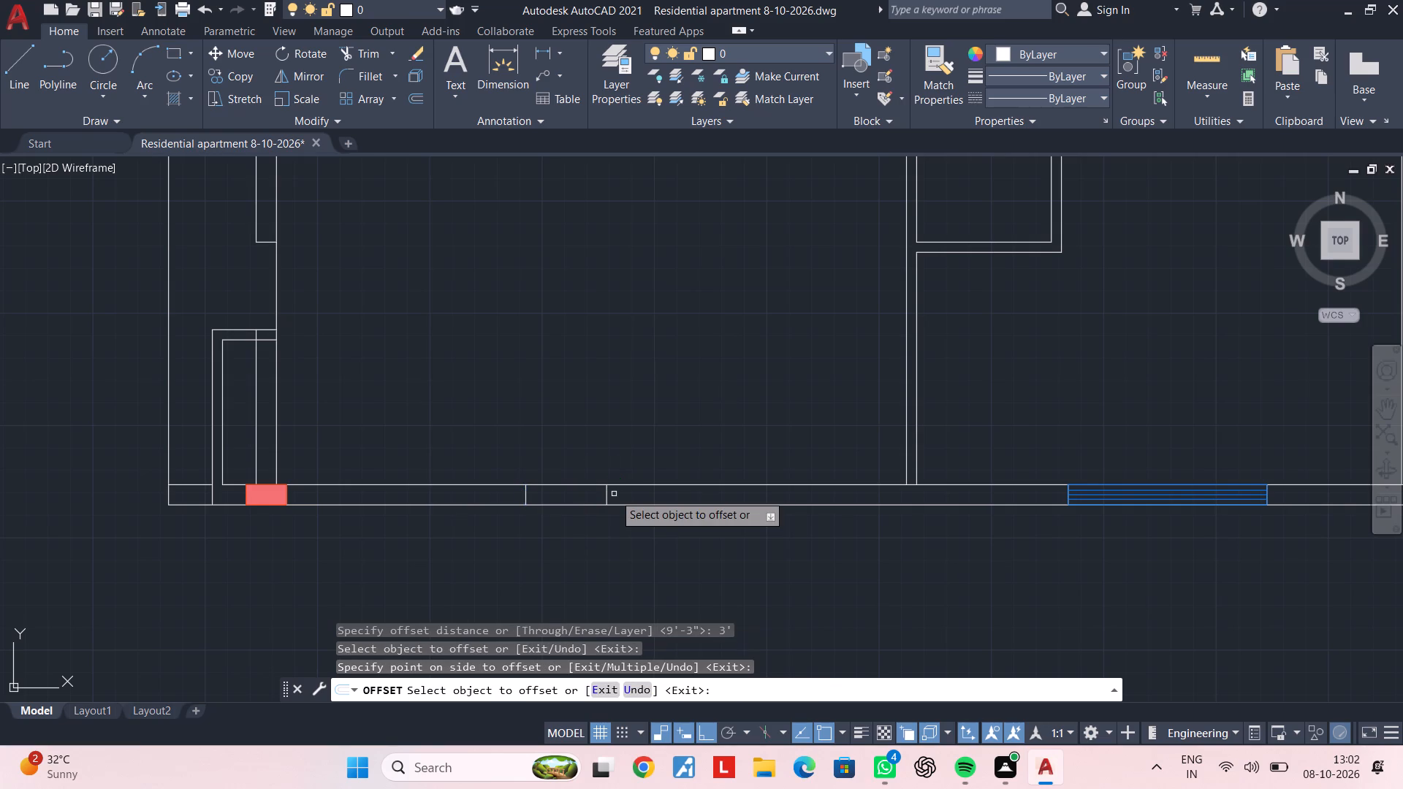
Offset the eastern jamb line of the western room's first south-wall opening 4'9" to the east.
key("space")
key("space")
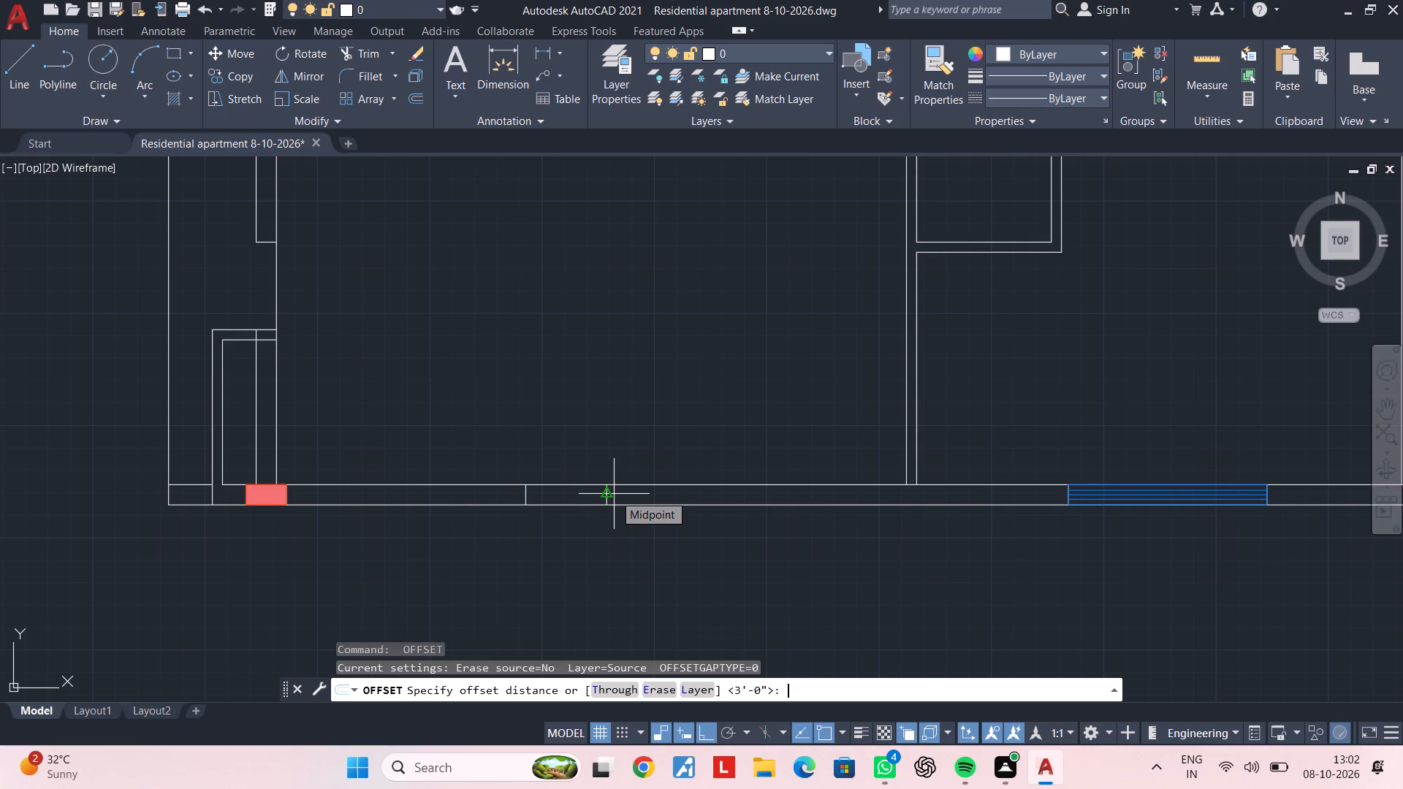
type("4'9\"")
key("Return")
scroll(621, 494, "up", 2)
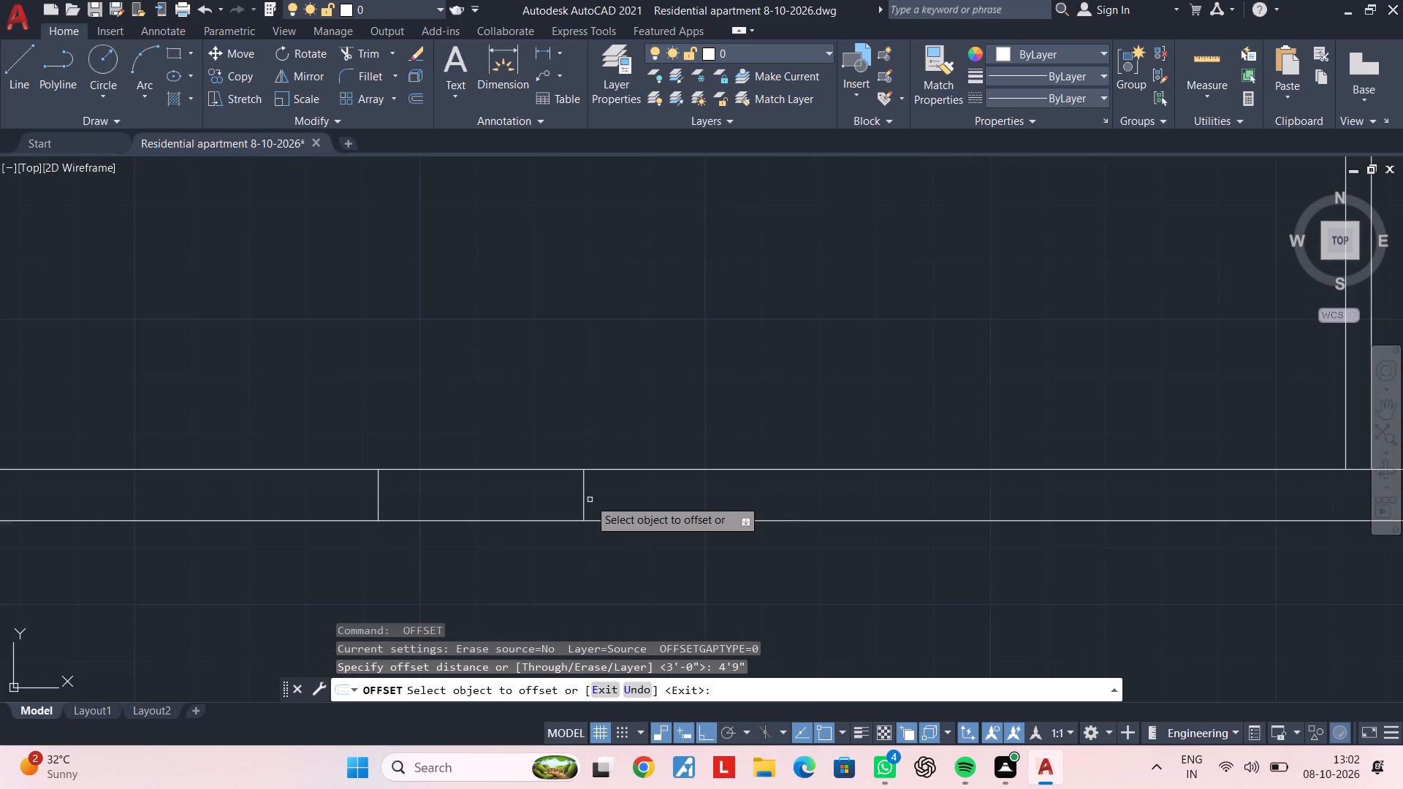
left_click(585, 498)
left_click(720, 494)
scroll(910, 495, "down", 2)
middle_click_drag(912, 494, 633, 511)
key("space")
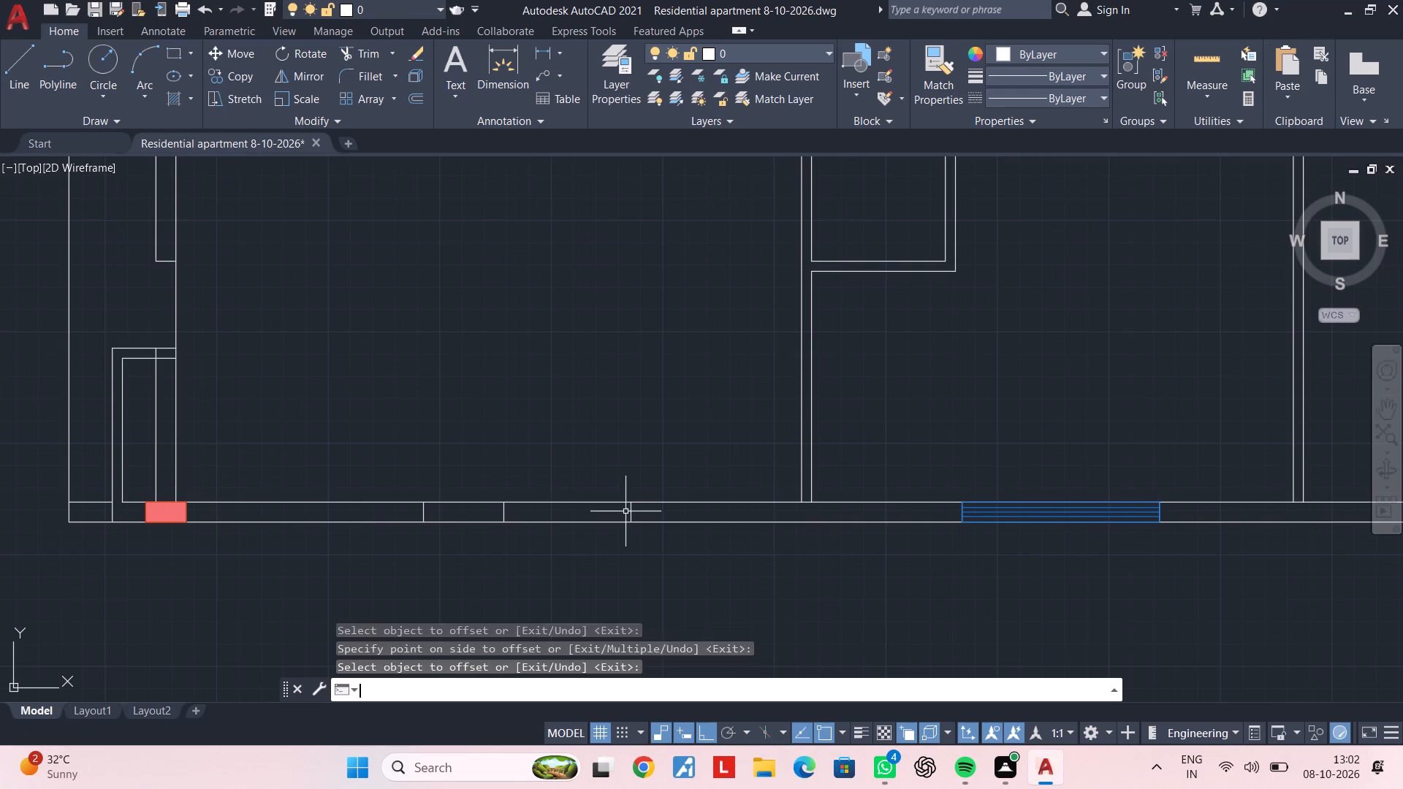
Offset the newest south-wall jamb line 3' to the east to bound the room's second window opening.
key("space")
type("3'")
key("Return")
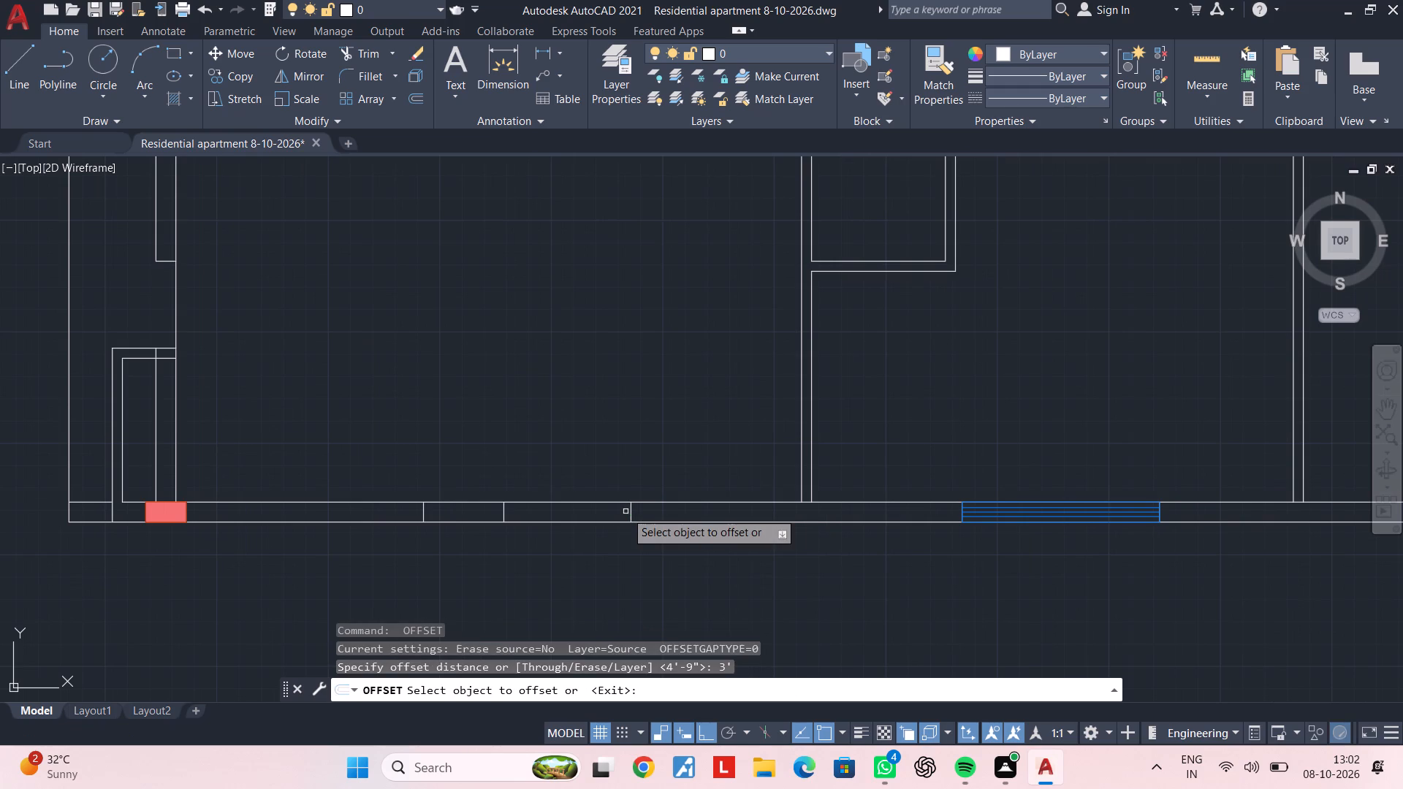
scroll(634, 521, "up", 2)
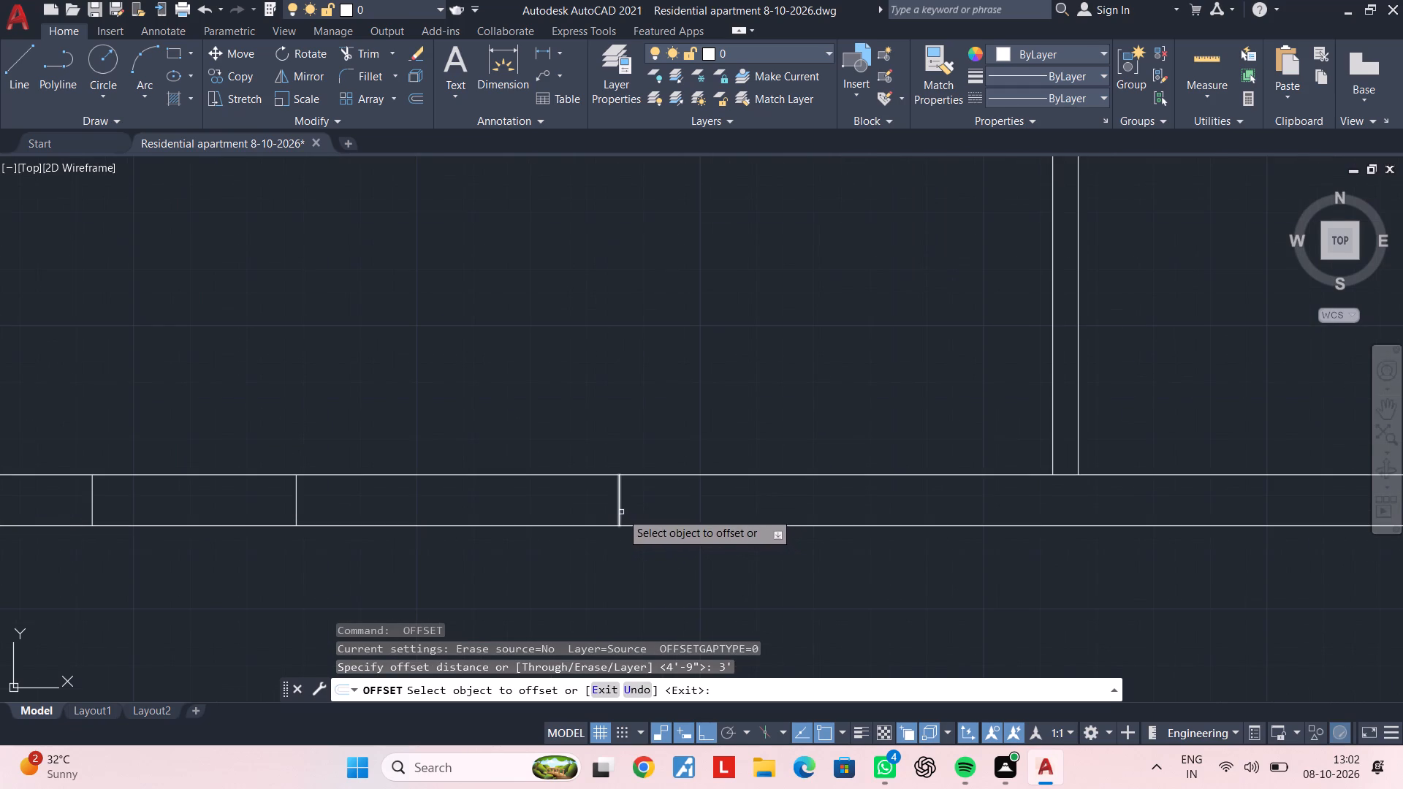
left_click(620, 511)
left_click(816, 502)
key("Escape")
key("Escape")
middle_click_drag(341, 535, 594, 535)
key("Escape")
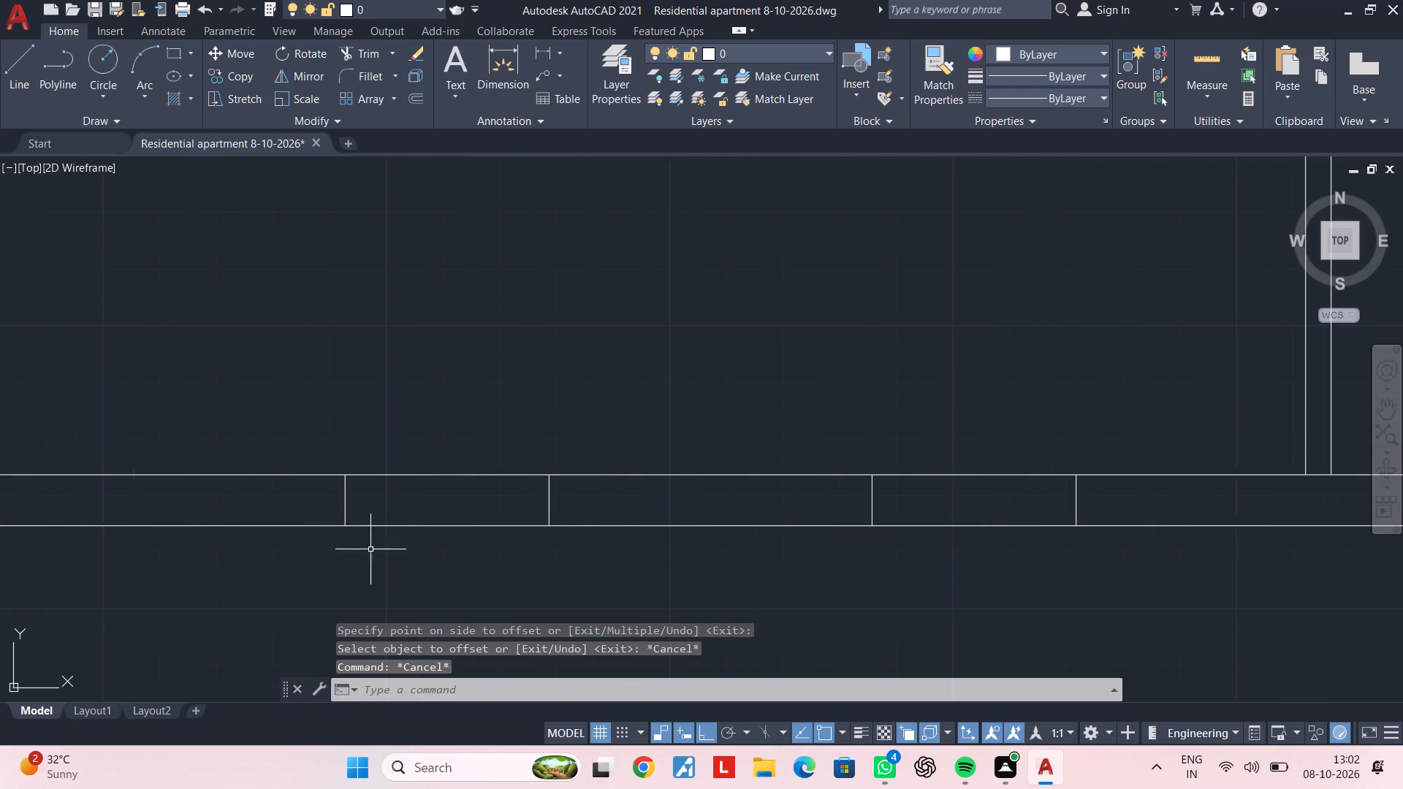
Draw a 3' by 9" rectangle across the western window opening, from jamb to jamb through the wall thickness.
middle_click_drag(379, 549, 631, 533)
middle_click_drag(316, 538, 662, 523)
scroll(567, 537, "down", 1)
middle_click_drag(851, 526, 481, 539)
middle_click_drag(552, 540, 512, 546)
key("Escape")
key("Escape")
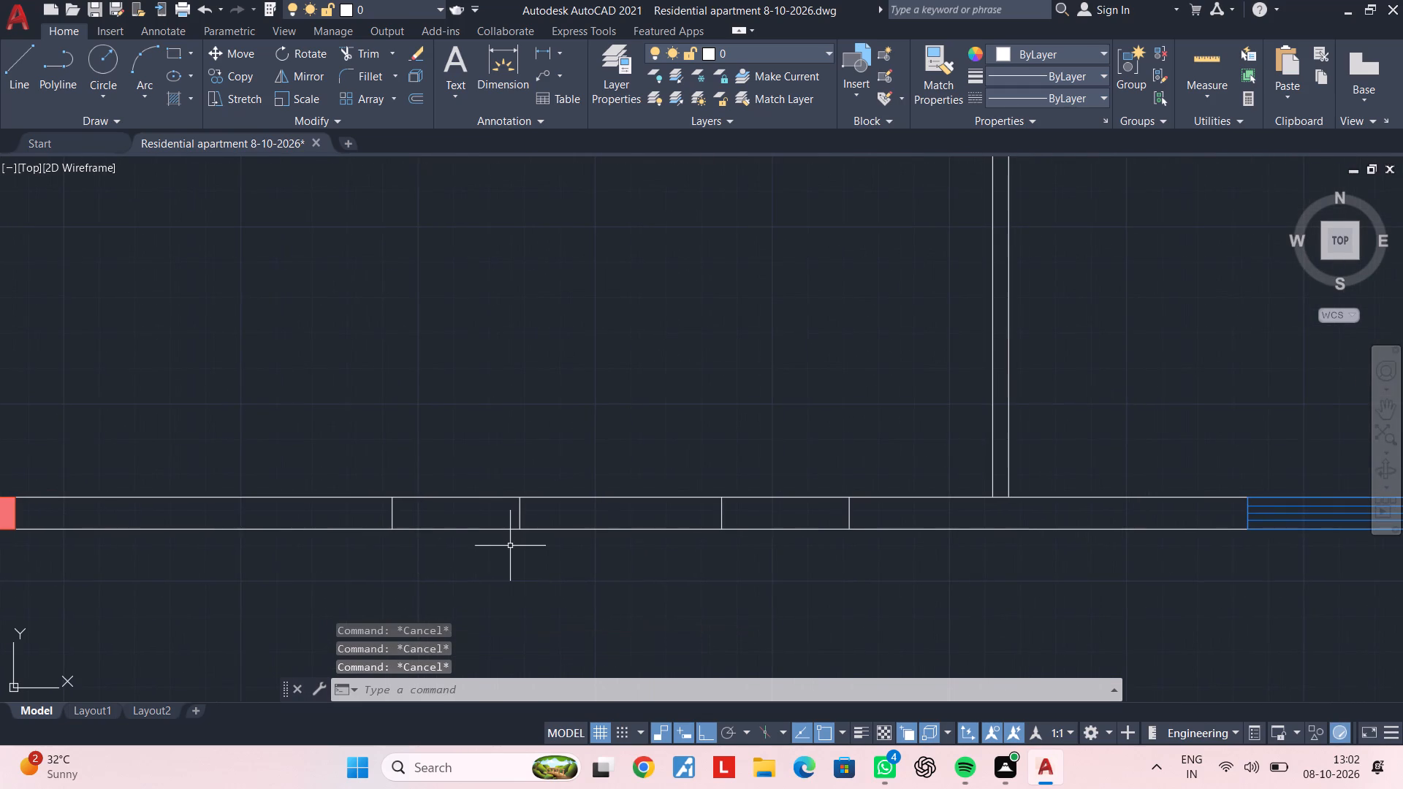
key("r")
key("e")
type("c")
key("space")
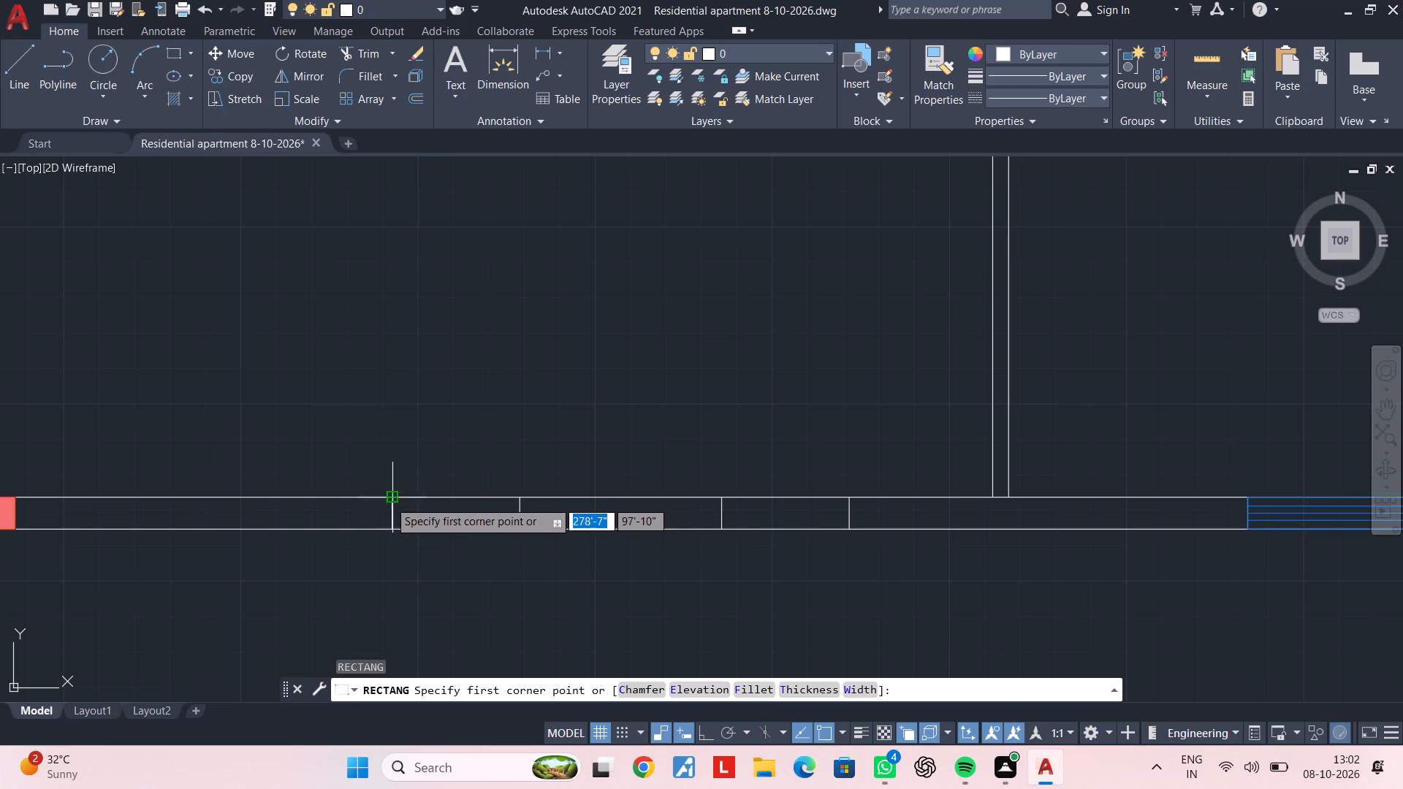
left_click(392, 498)
scroll(482, 524, "up", 2)
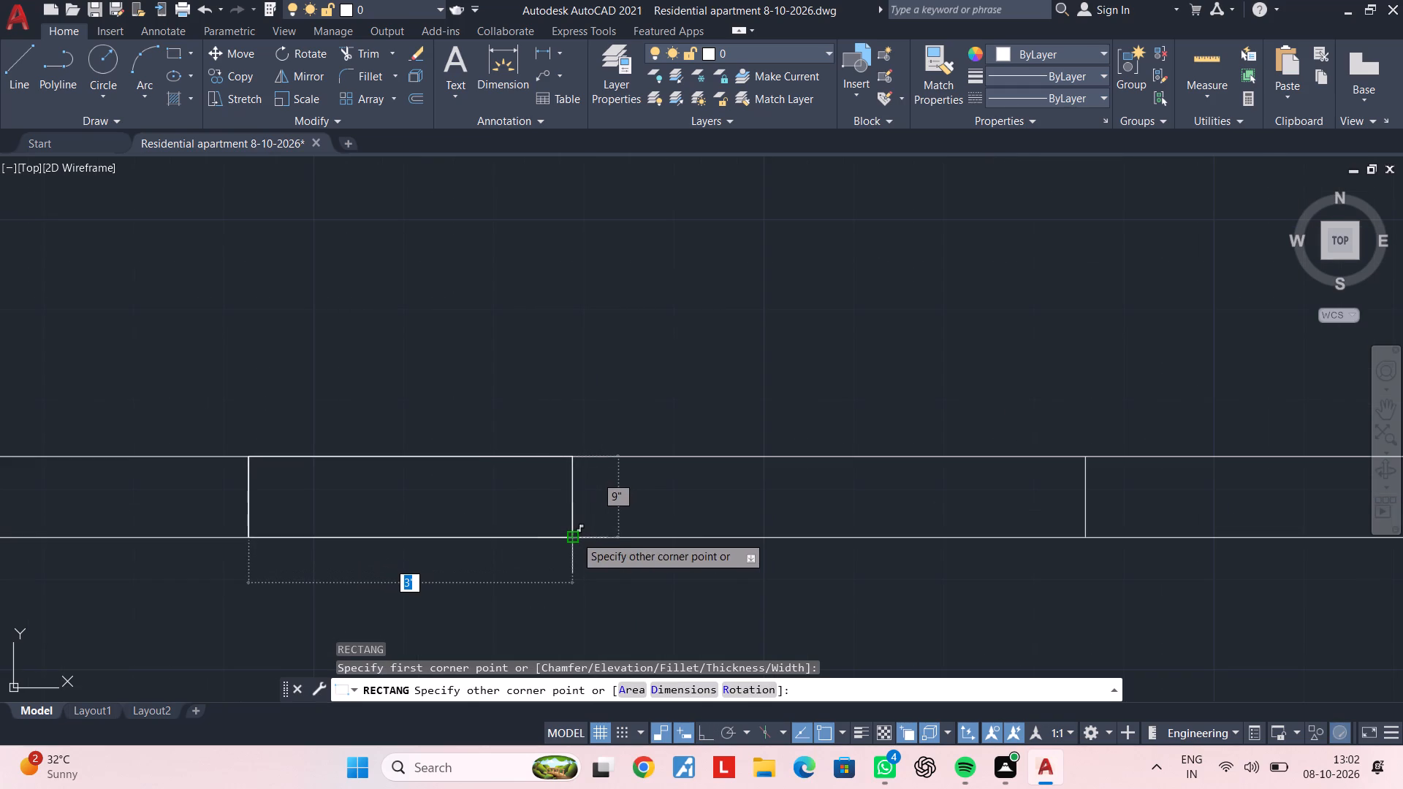
left_click(570, 540)
Draw a 3' by 9" rectangle across the second window opening in the same stretch of south wall.
scroll(452, 524, "down", 2)
middle_click_drag(459, 522, 608, 517)
middle_click_drag(774, 504, 601, 515)
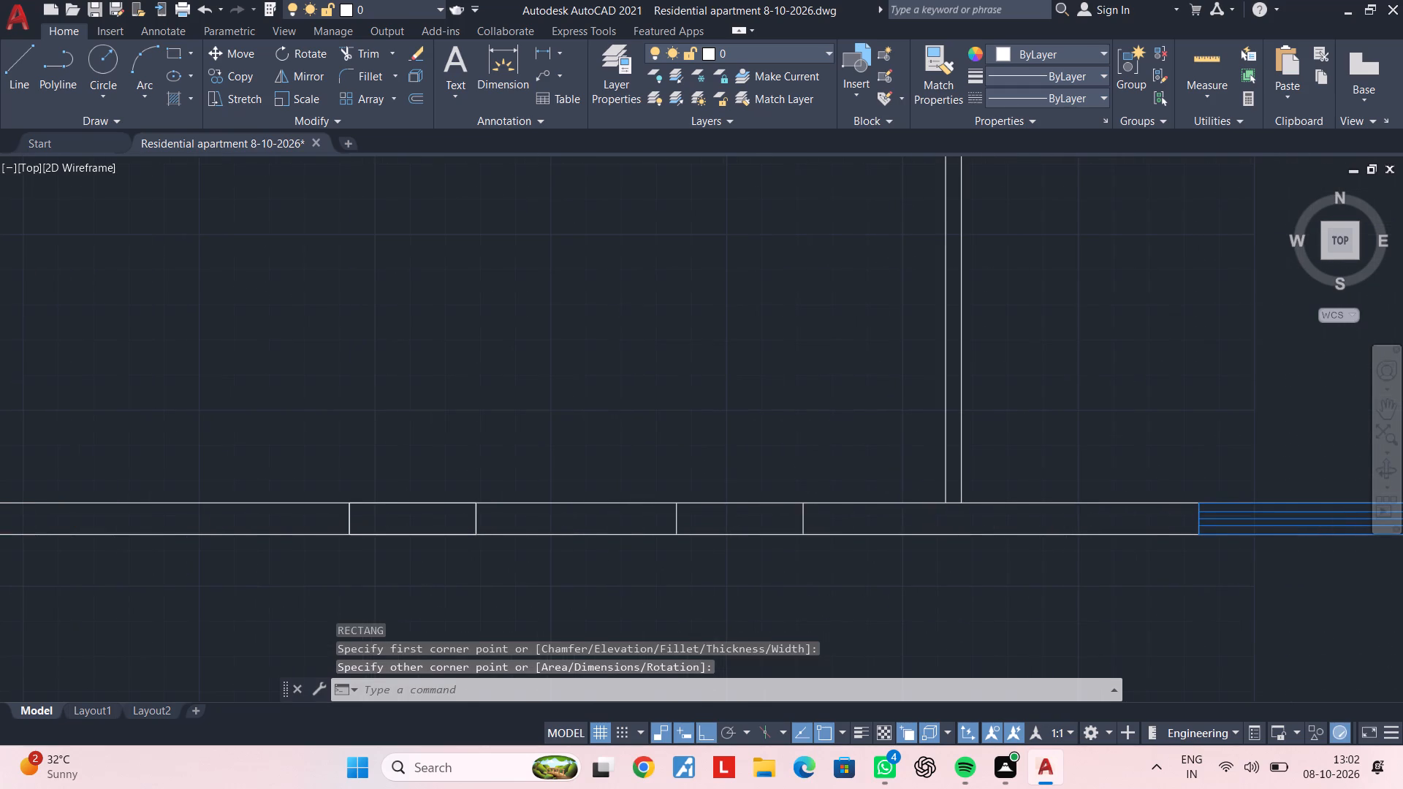
key("space")
left_click(677, 500)
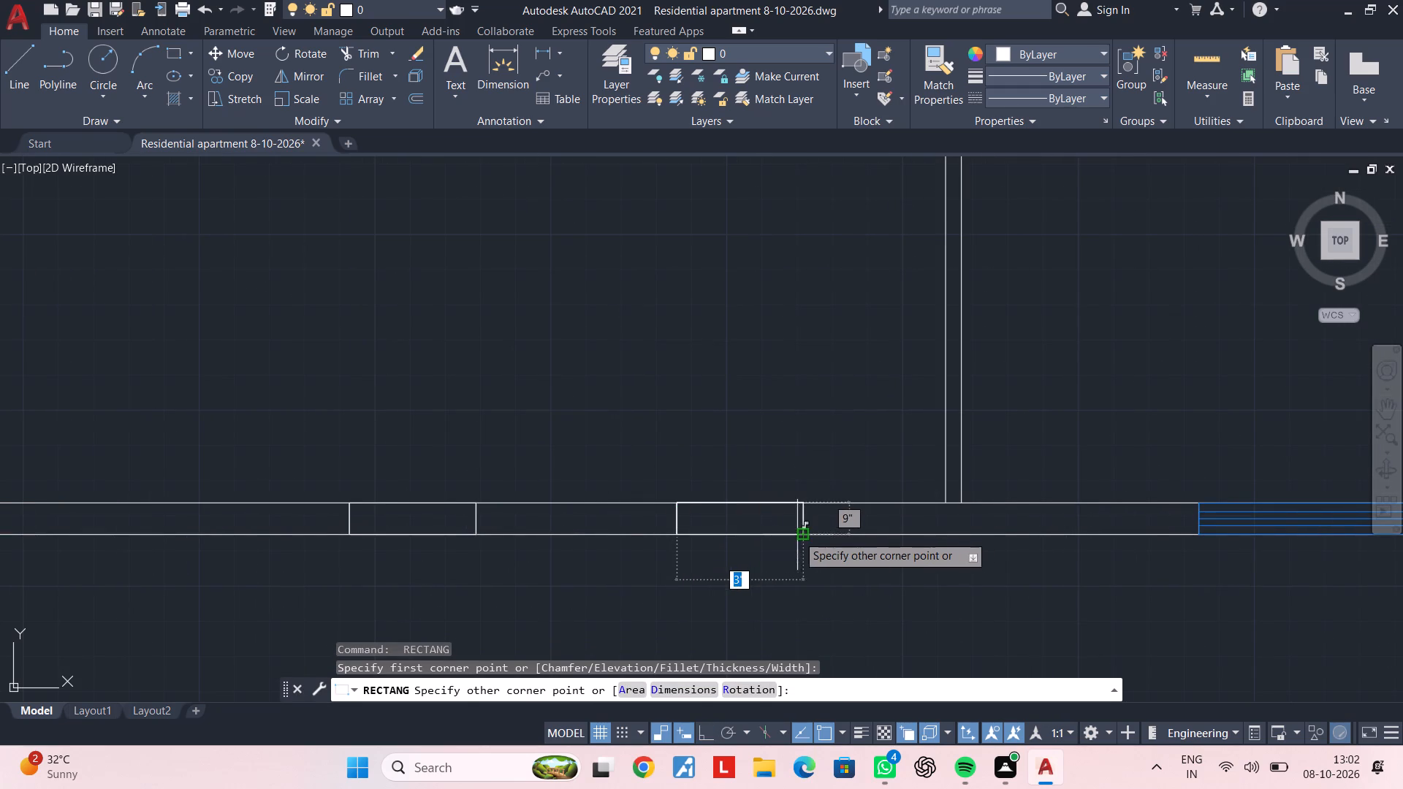
left_click(804, 535)
middle_click_drag(443, 541, 629, 525)
key("Escape")
key("Escape")
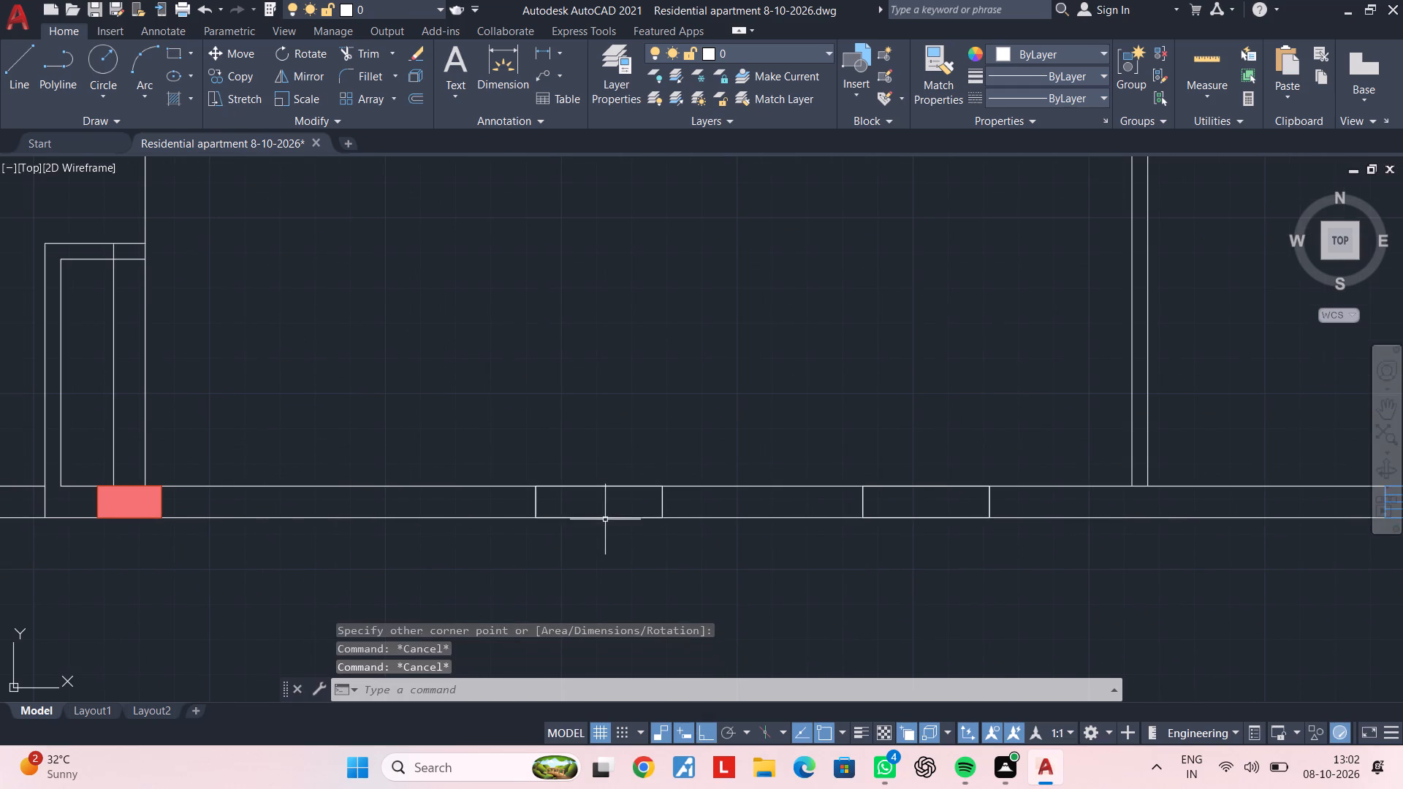
Draw a horizontal centre line between the side midpoints of the western window rectangle.
key("l")
key("space")
scroll(538, 510, "up", 2)
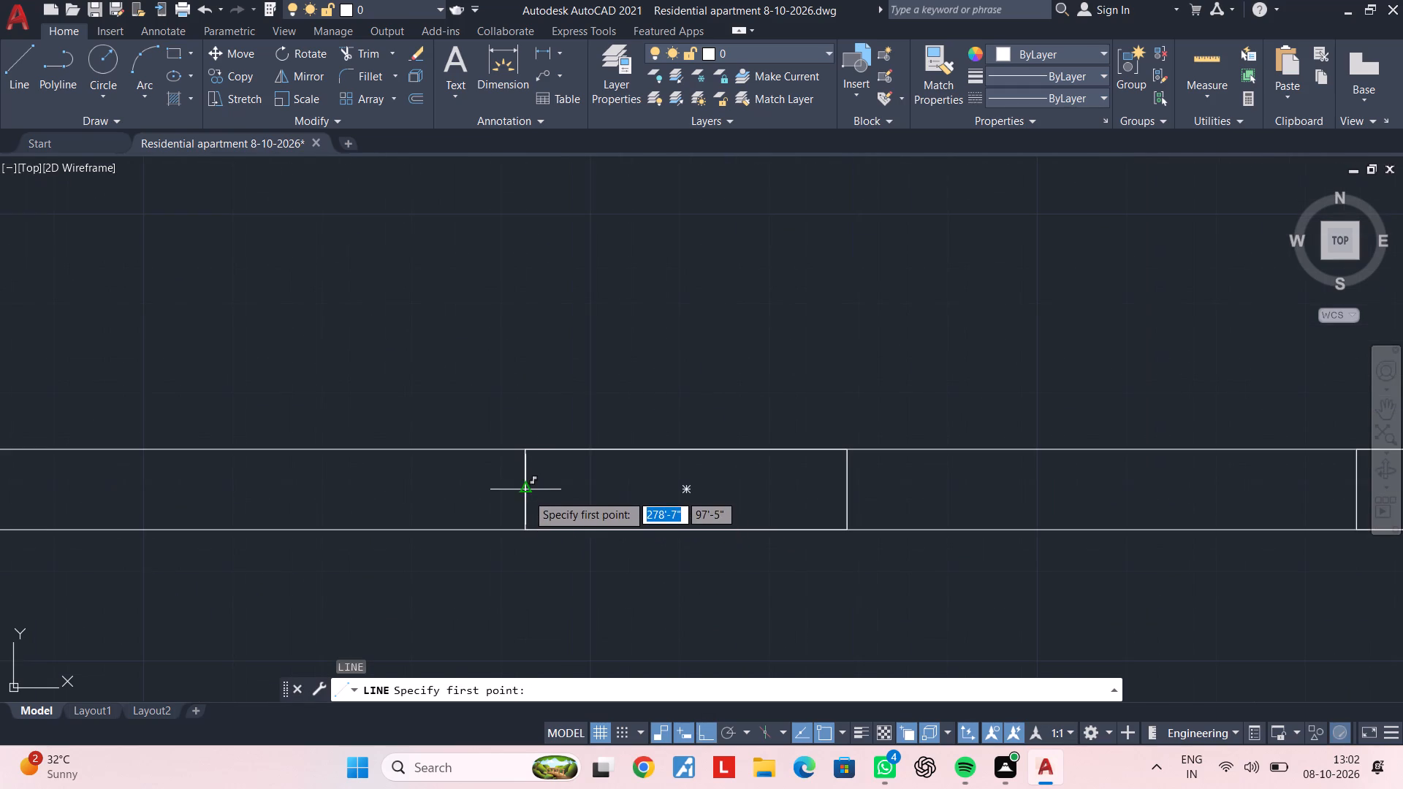
left_click(527, 492)
left_click(848, 492)
key("Escape")
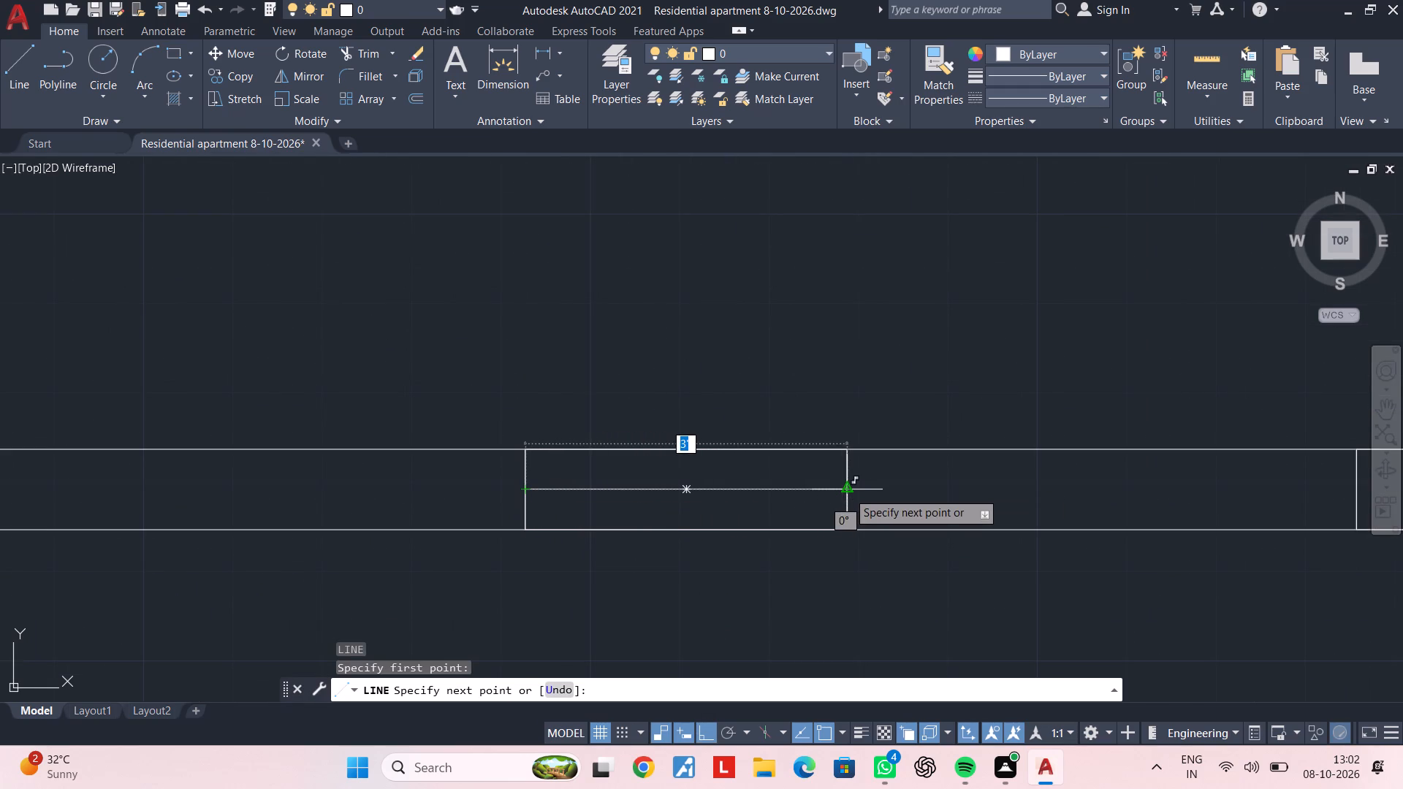
key("Escape")
key("Escape")
Offset the western window's centre line 2" to both the north and the south.
type("of")
key("space")
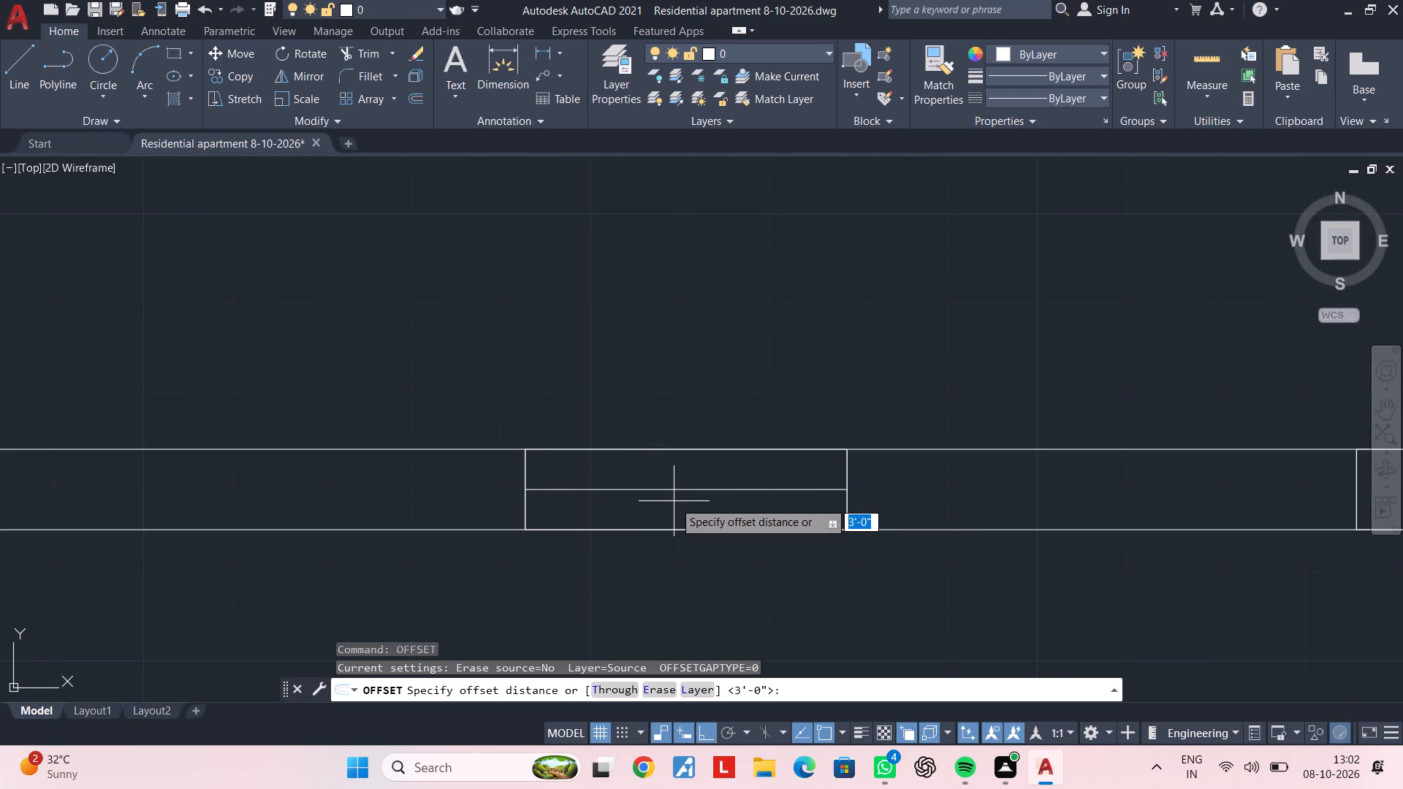
type("2\"")
key("Return")
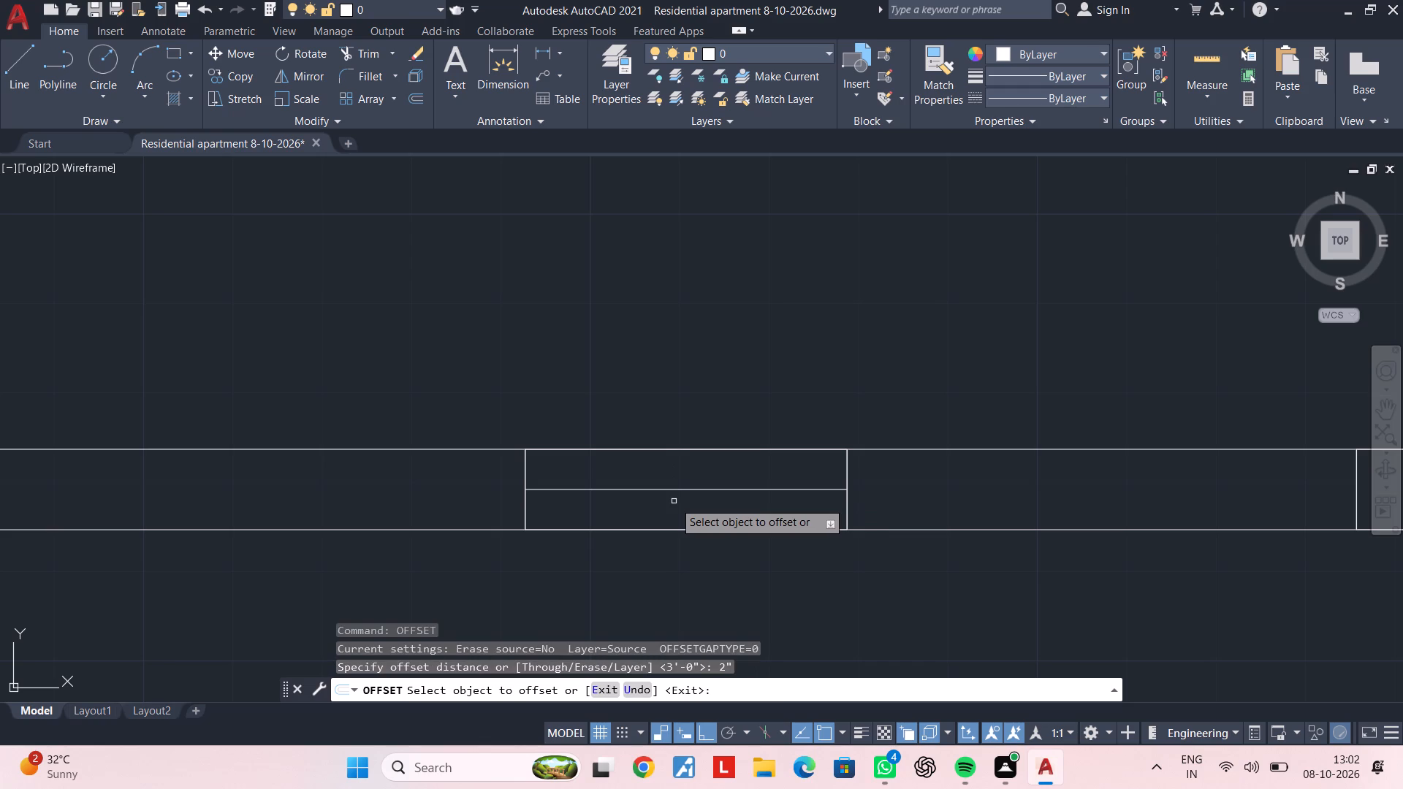
scroll(674, 492, "up", 1)
left_click(672, 489)
left_click(672, 457)
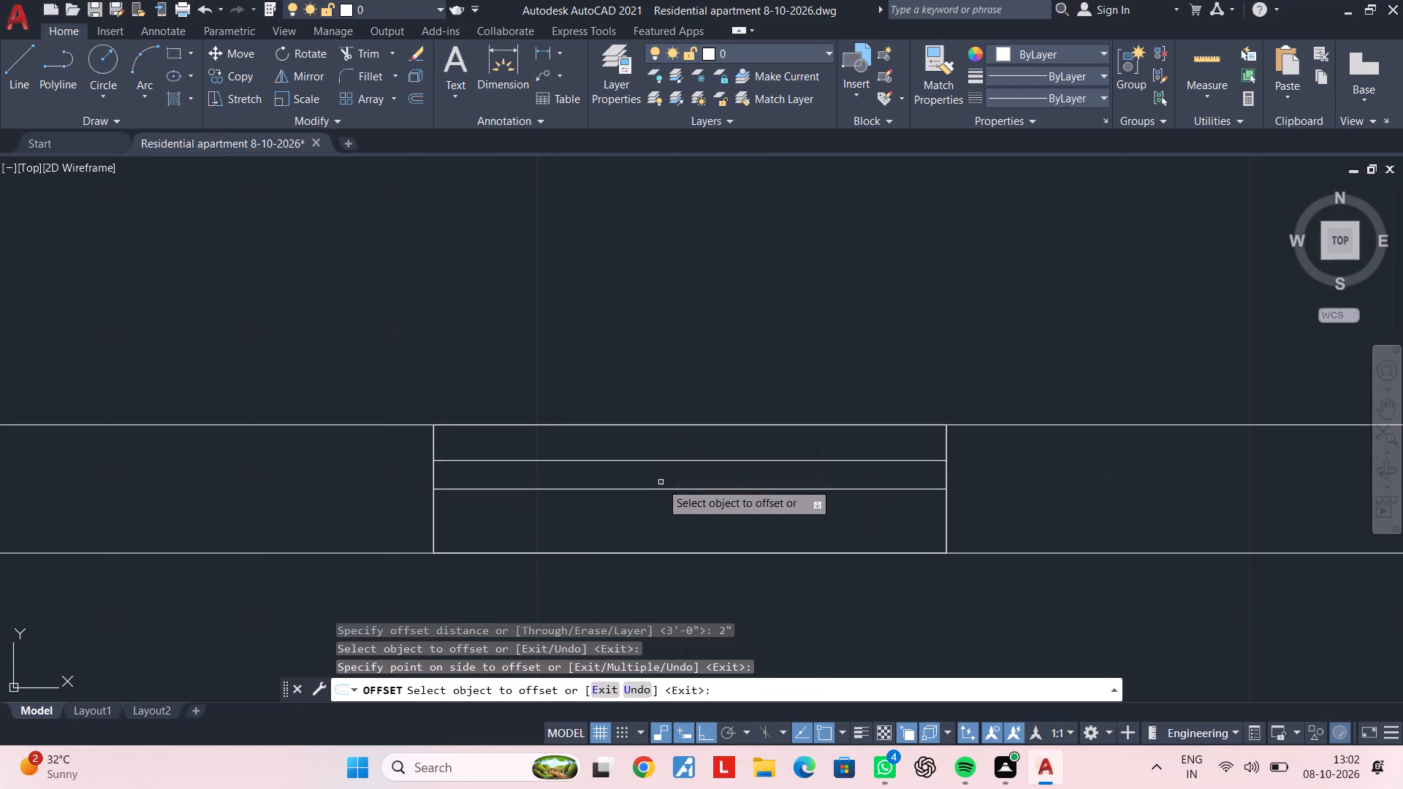
left_click(660, 489)
left_click(671, 522)
scroll(766, 519, "down", 3)
middle_click_drag(940, 519, 501, 527)
key("Escape")
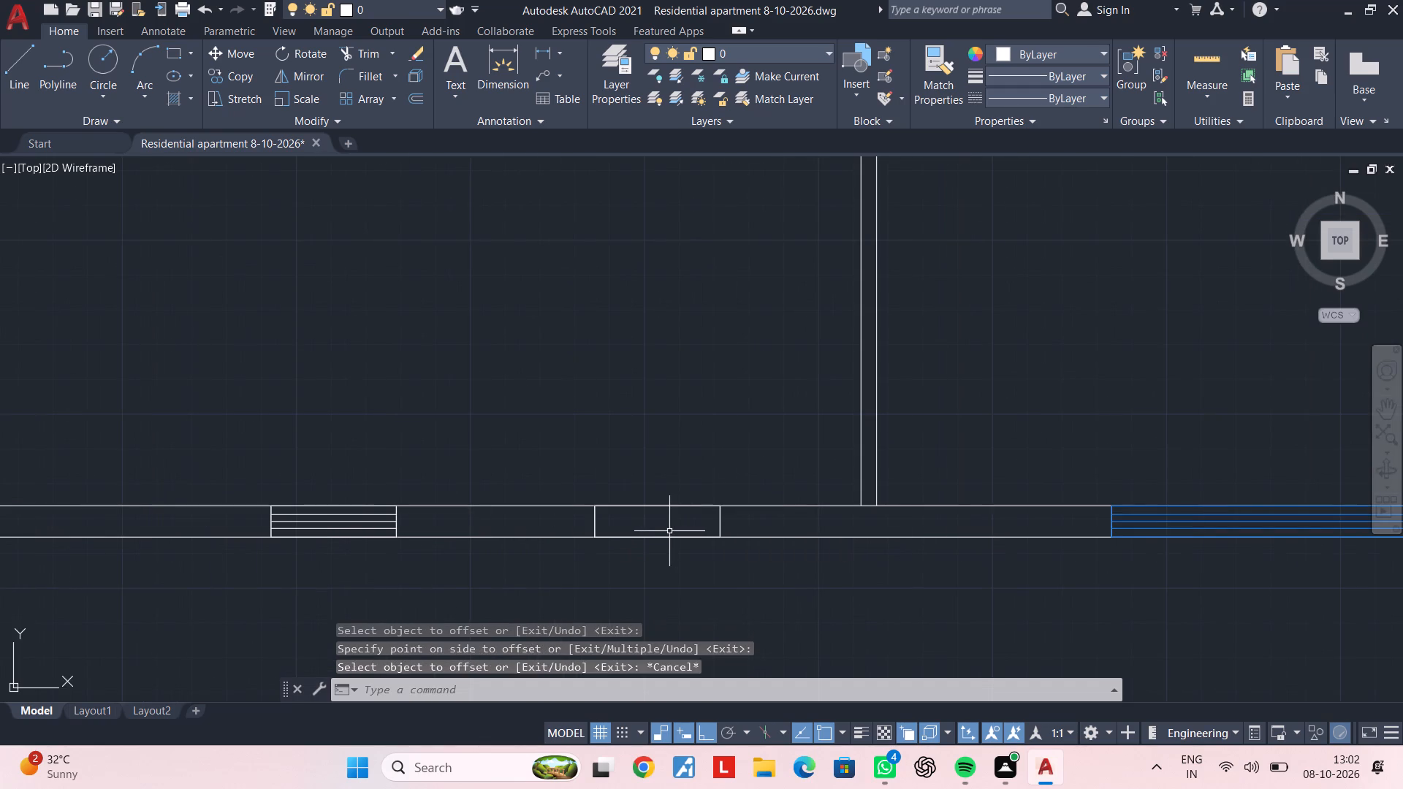
key("Escape")
Draw a horizontal centre line between the side midpoints of the room's second window rectangle.
key("l")
key("space")
scroll(598, 530, "up", 2)
left_click(583, 508)
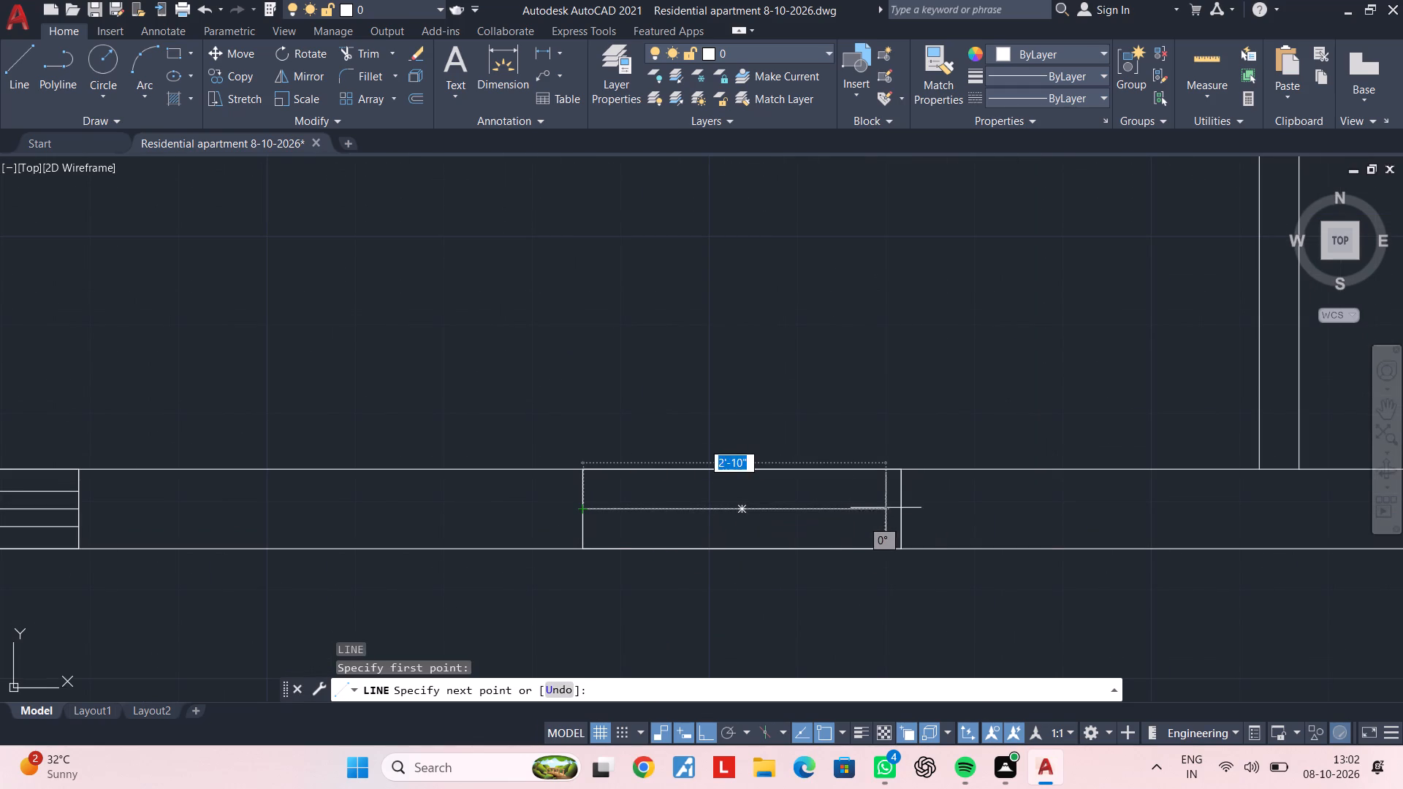
left_click(901, 509)
key("Escape")
key("Escape")
key("Escape")
Offset the second window's centre line 2" to both the north and the south.
type("of 2\"")
key("Return")
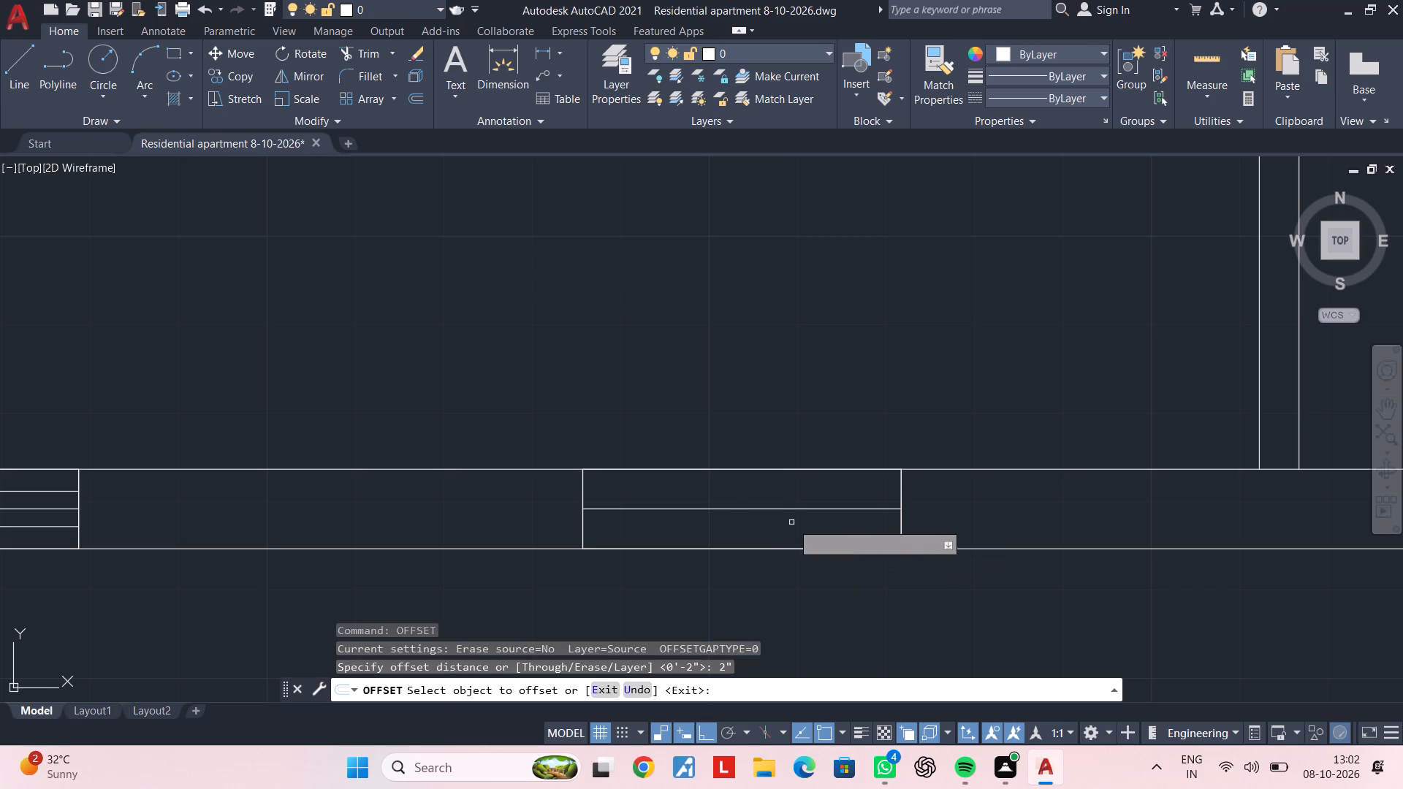
left_click(803, 509)
left_click(806, 489)
left_click(803, 506)
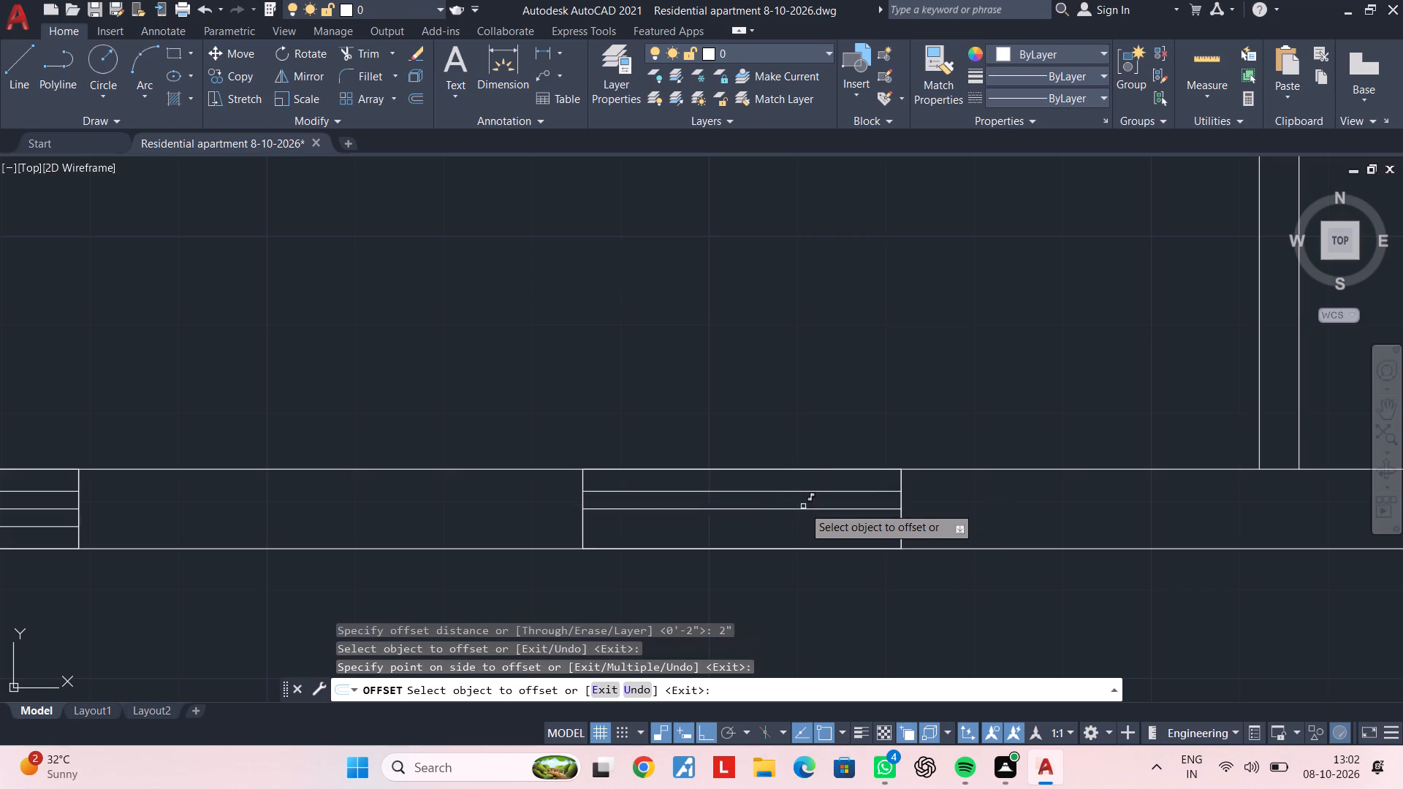
double_click(804, 510)
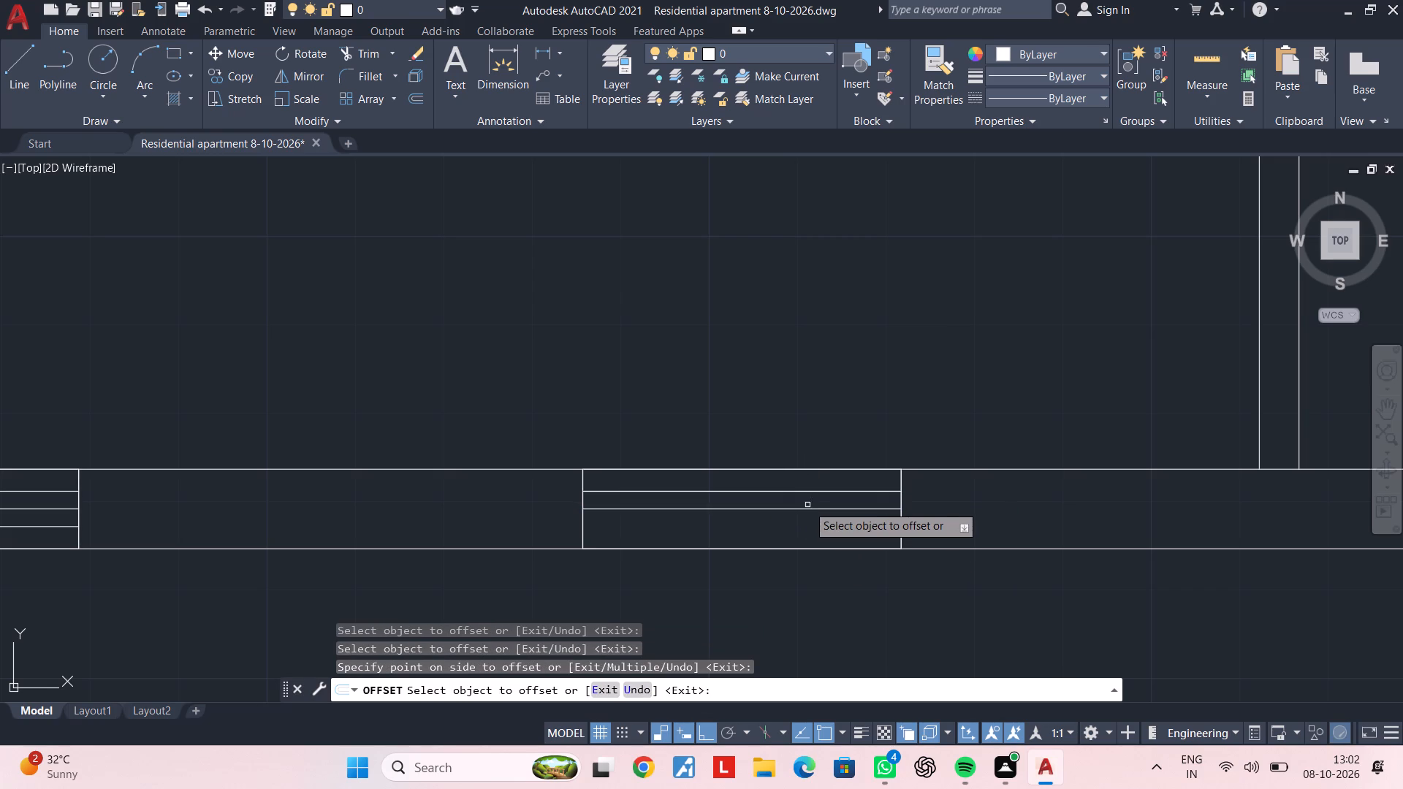
left_click(807, 510)
left_click(807, 519)
key("Escape")
key("Escape")
key("Escape")
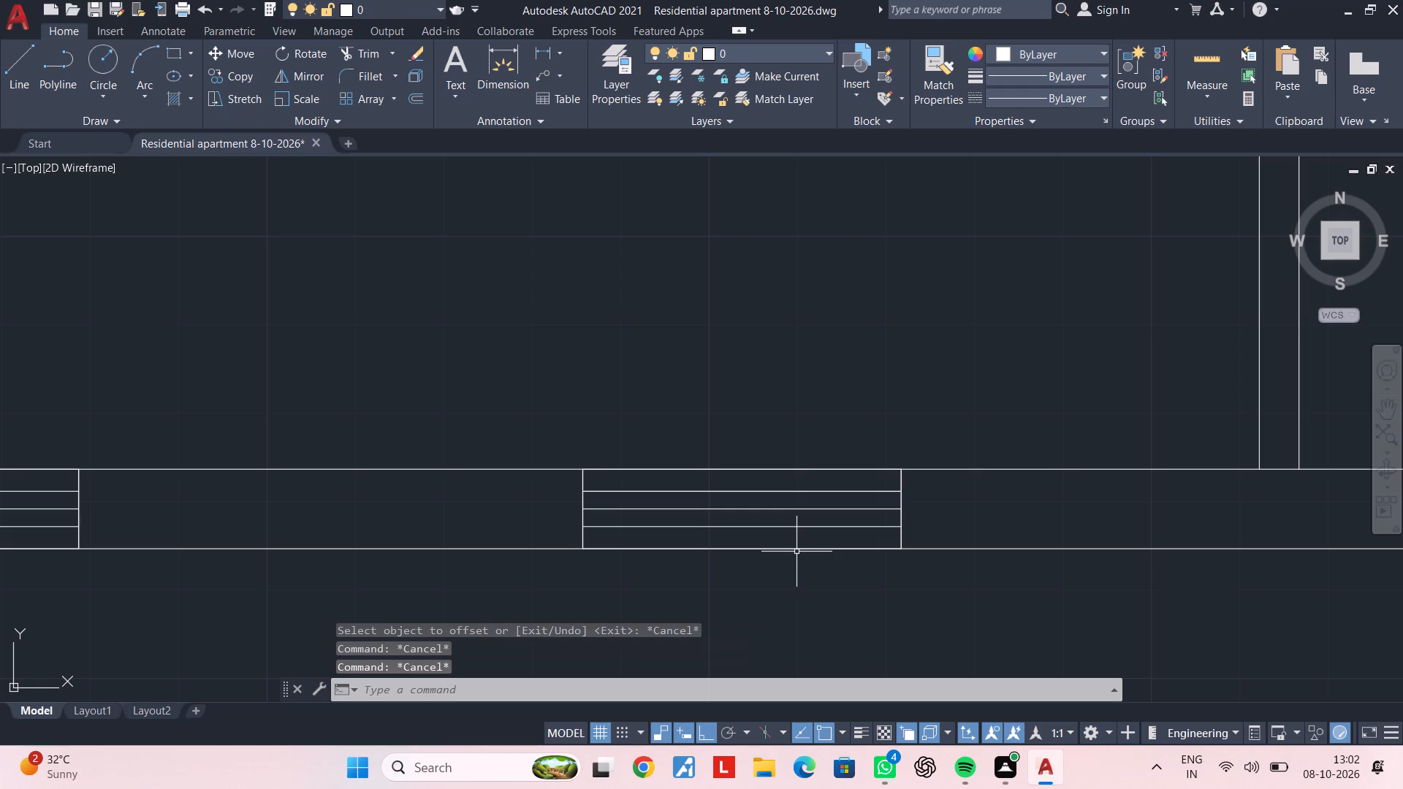
Move the rectangles and inner lines of both new south-wall windows to the window layer.
left_click(796, 550)
left_click(848, 610)
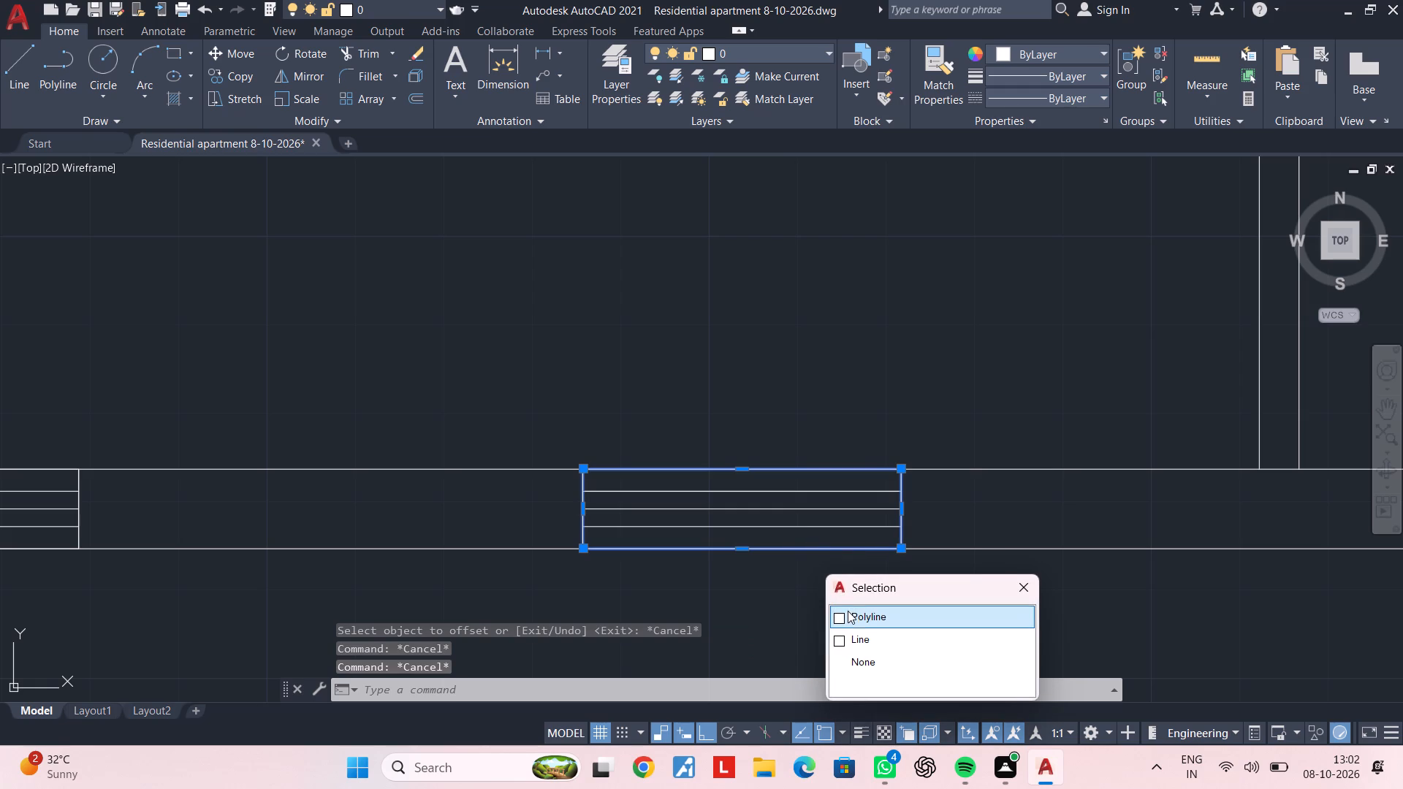
left_click(825, 535)
left_click(793, 487)
middle_click_drag(701, 512, 1170, 512)
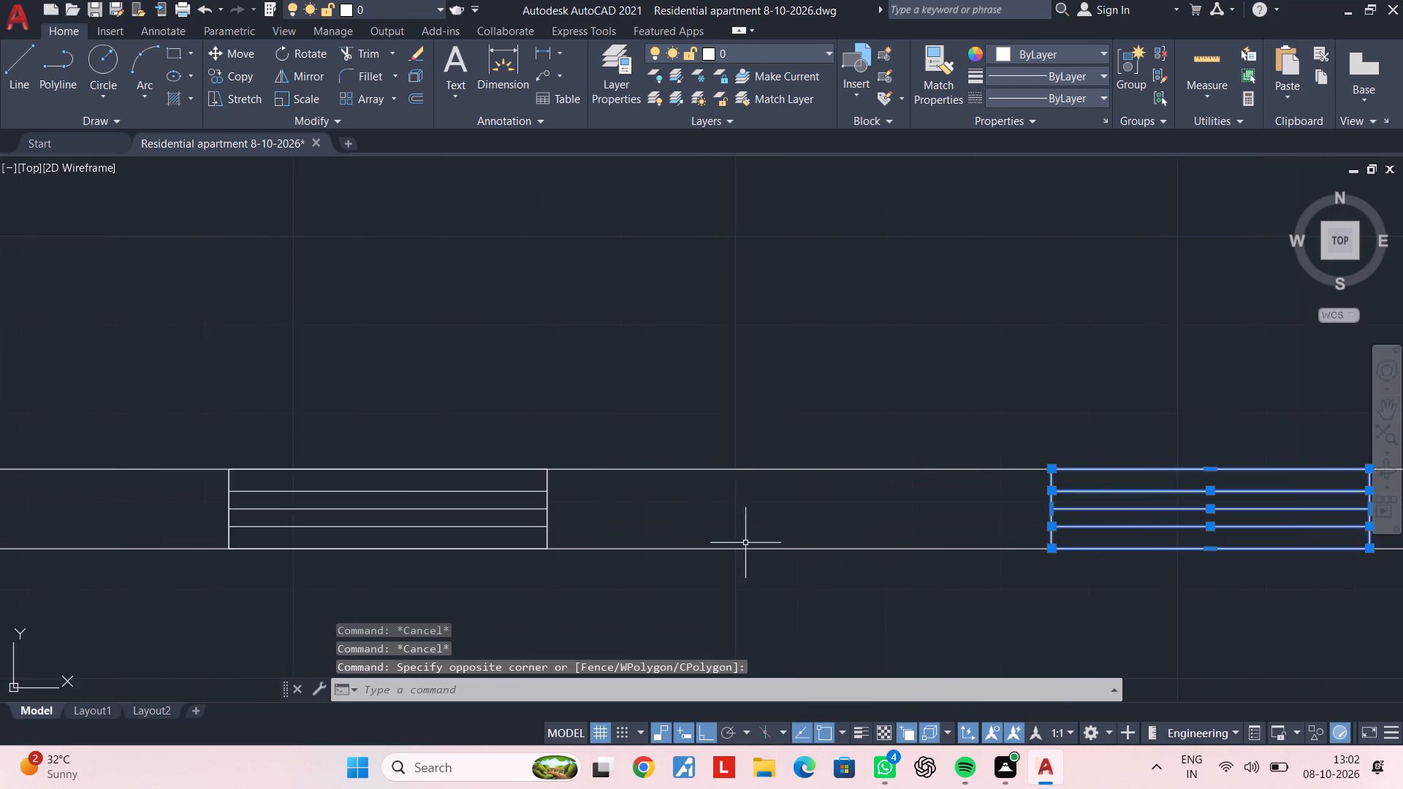
middle_click_drag(606, 546, 889, 520)
scroll(632, 530, "up", 1)
left_click(650, 520)
left_click(731, 592)
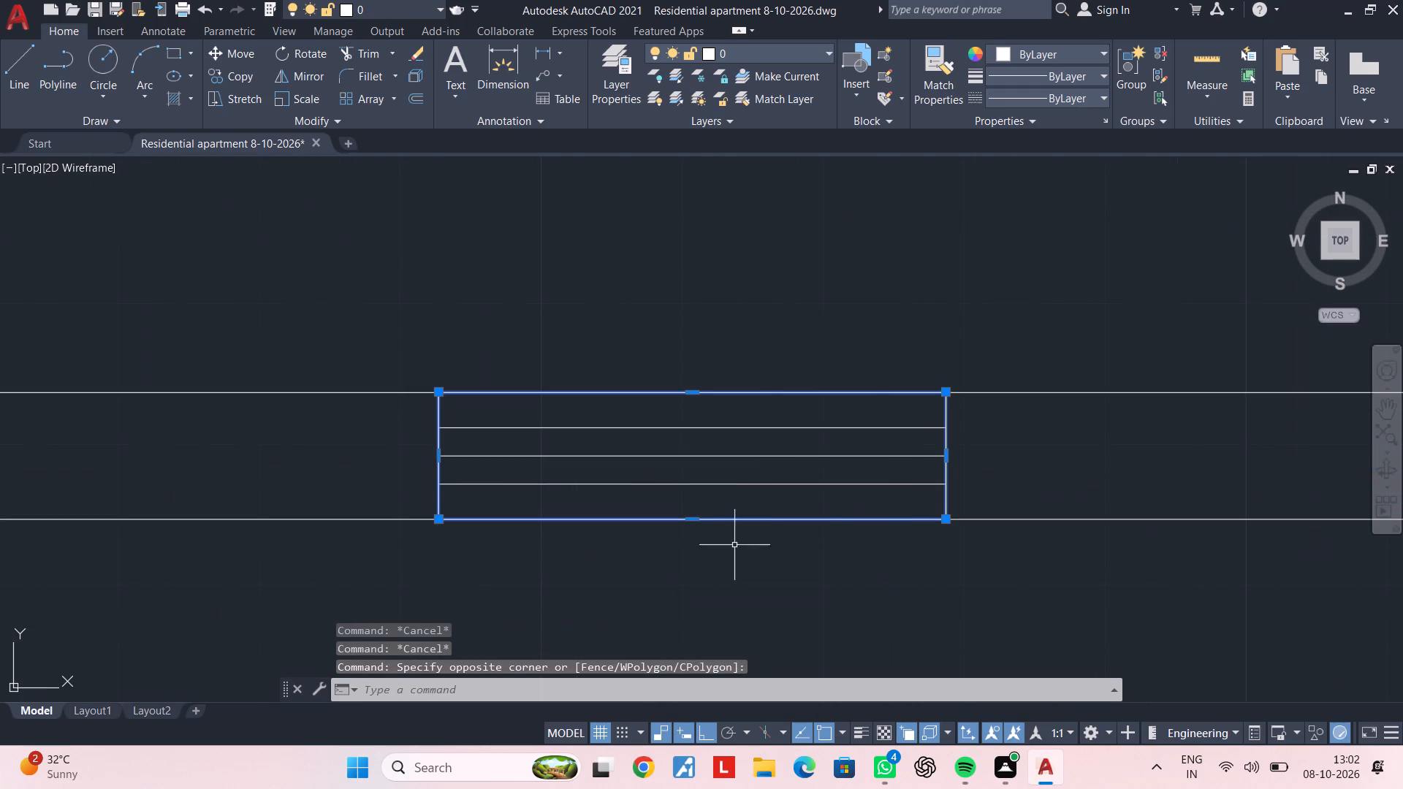
left_click(745, 501)
left_click(711, 416)
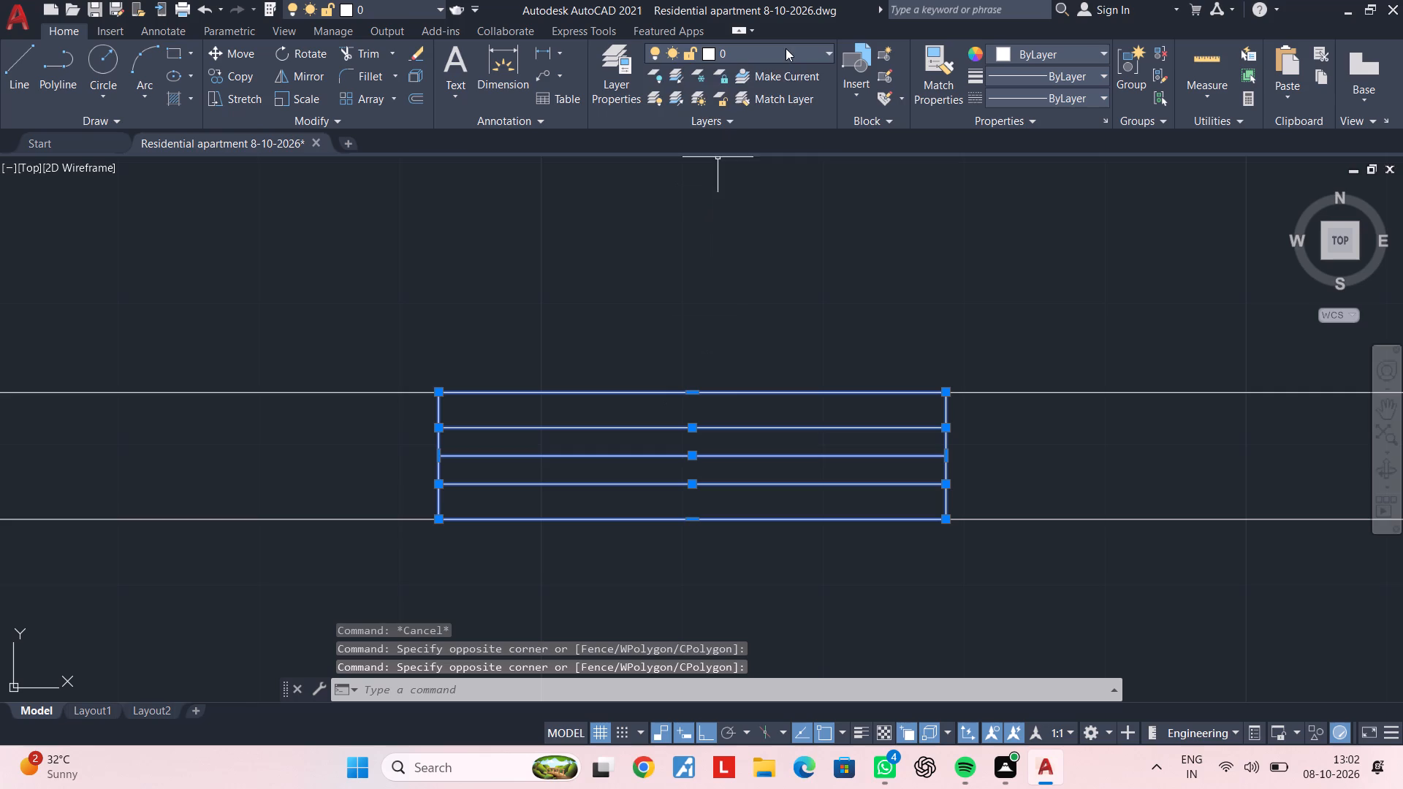
left_click(786, 48)
left_click(778, 137)
scroll(780, 141, "down", 4)
key("Escape")
key("Escape")
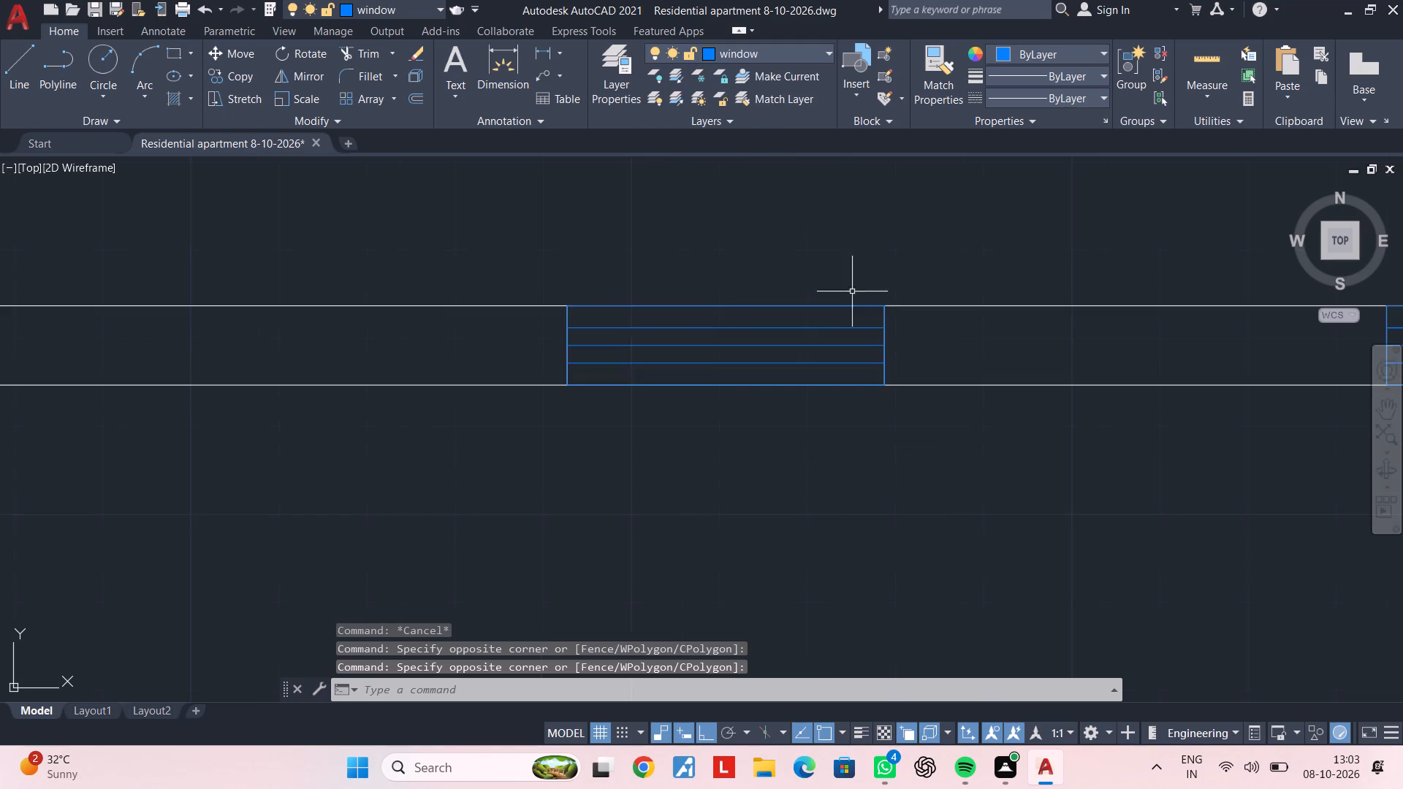
key("Escape")
Examine the windows along the south wall and the rooms and west wall above them.
scroll(995, 359, "down", 1)
middle_click_drag(996, 359, 680, 514)
key("Escape")
scroll(935, 519, "down", 1)
middle_click_drag(935, 519, 672, 570)
middle_click_drag(550, 574, 698, 548)
scroll(738, 467, "down", 2)
middle_click_drag(745, 467, 702, 641)
key("Escape")
middle_click_drag(855, 529, 712, 543)
key("Escape")
middle_click_drag(636, 533, 693, 511)
key("Escape")
middle_click_drag(585, 493, 649, 465)
key("Escape")
key("Escape")
key("Escape")
key("Escape")
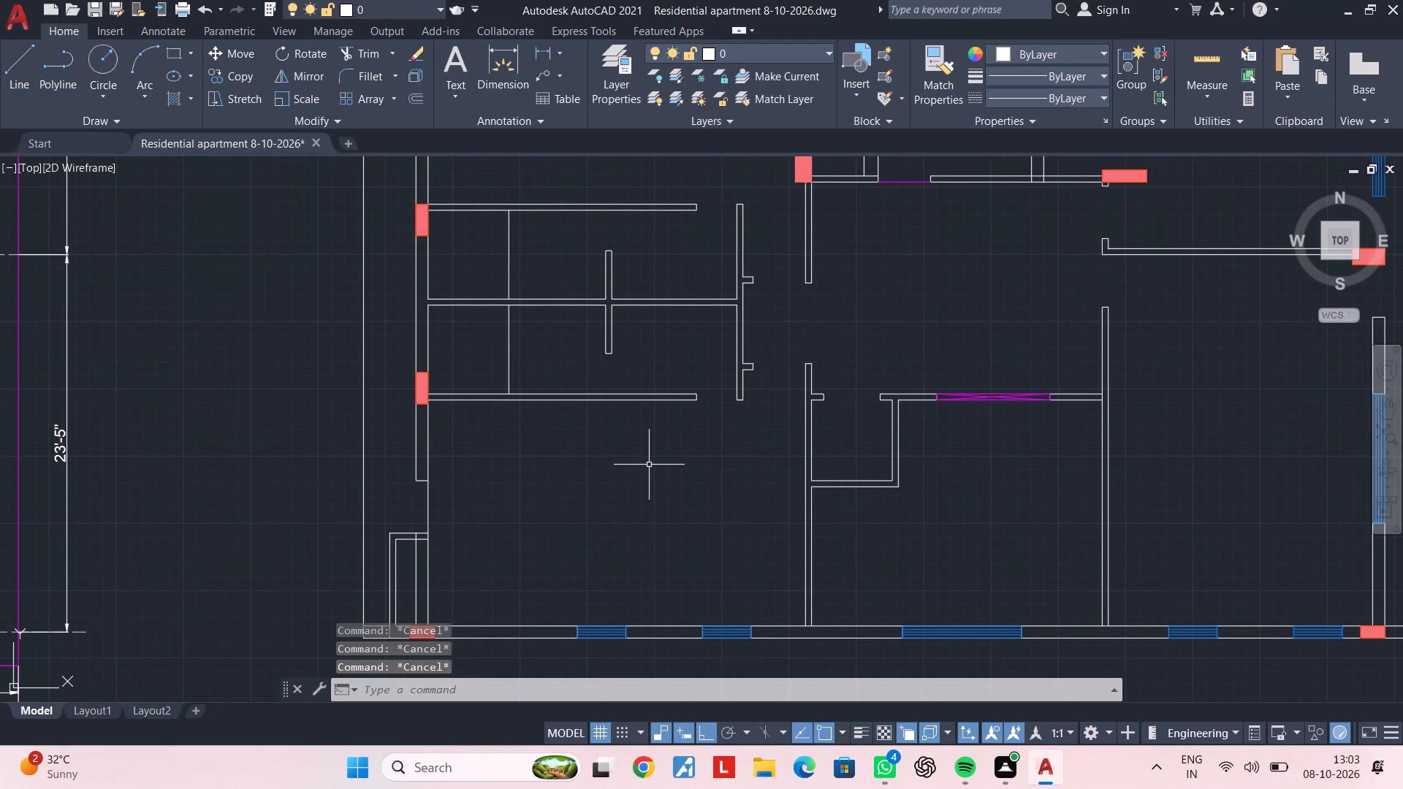
key("Escape")
key("Escape")
key("Escape")
Erase the vertical wall line running through the recess above the southwest column.
middle_click_drag(370, 547, 658, 476)
key("Escape")
scroll(697, 494, "up", 3)
left_click(719, 494)
left_click(657, 512)
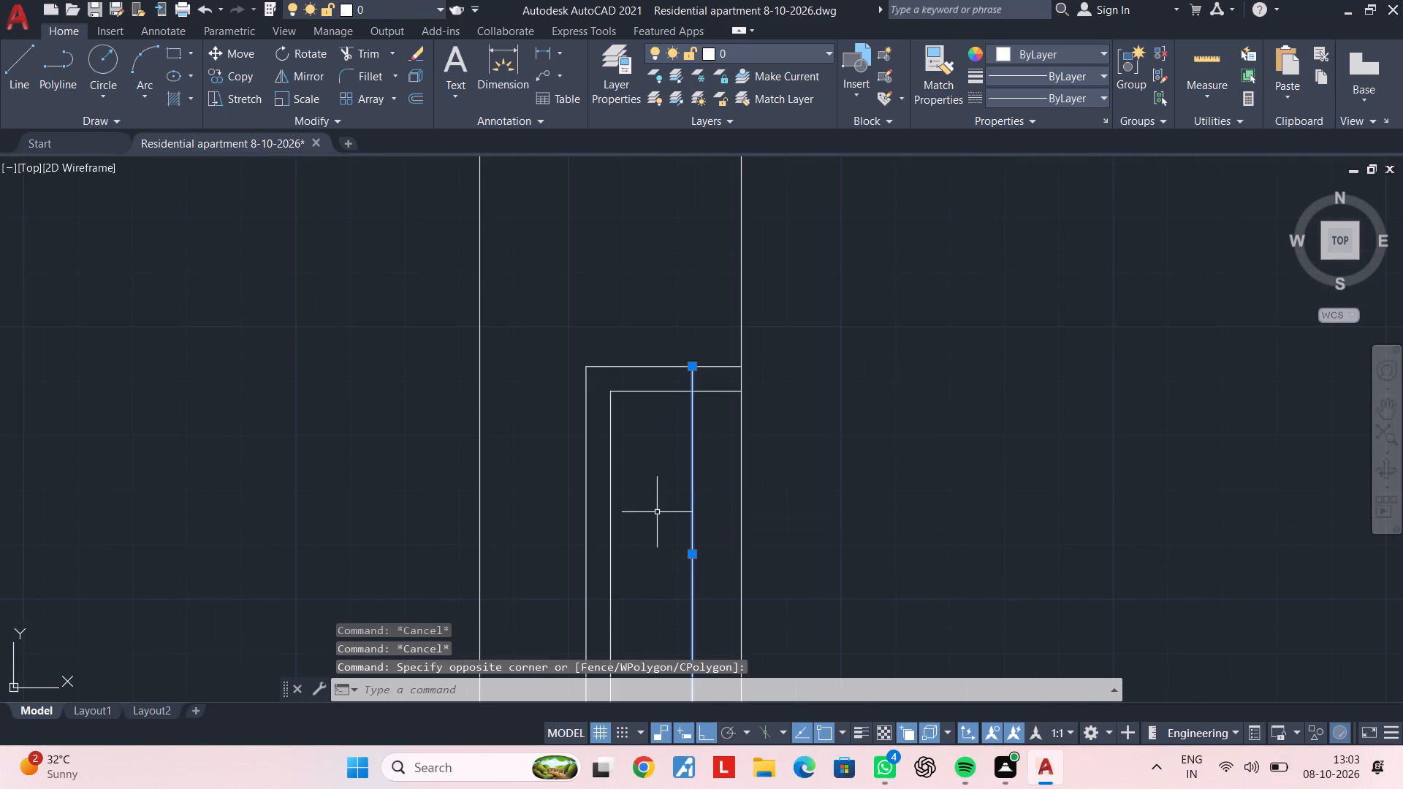
key("Delete")
key("Escape")
key("Escape")
Examine the plan from the southwest recess along the south wall, the overall layout and the northeast corner.
scroll(702, 497, "down", 3)
middle_click_drag(691, 497, 637, 460)
scroll(655, 479, "up", 1)
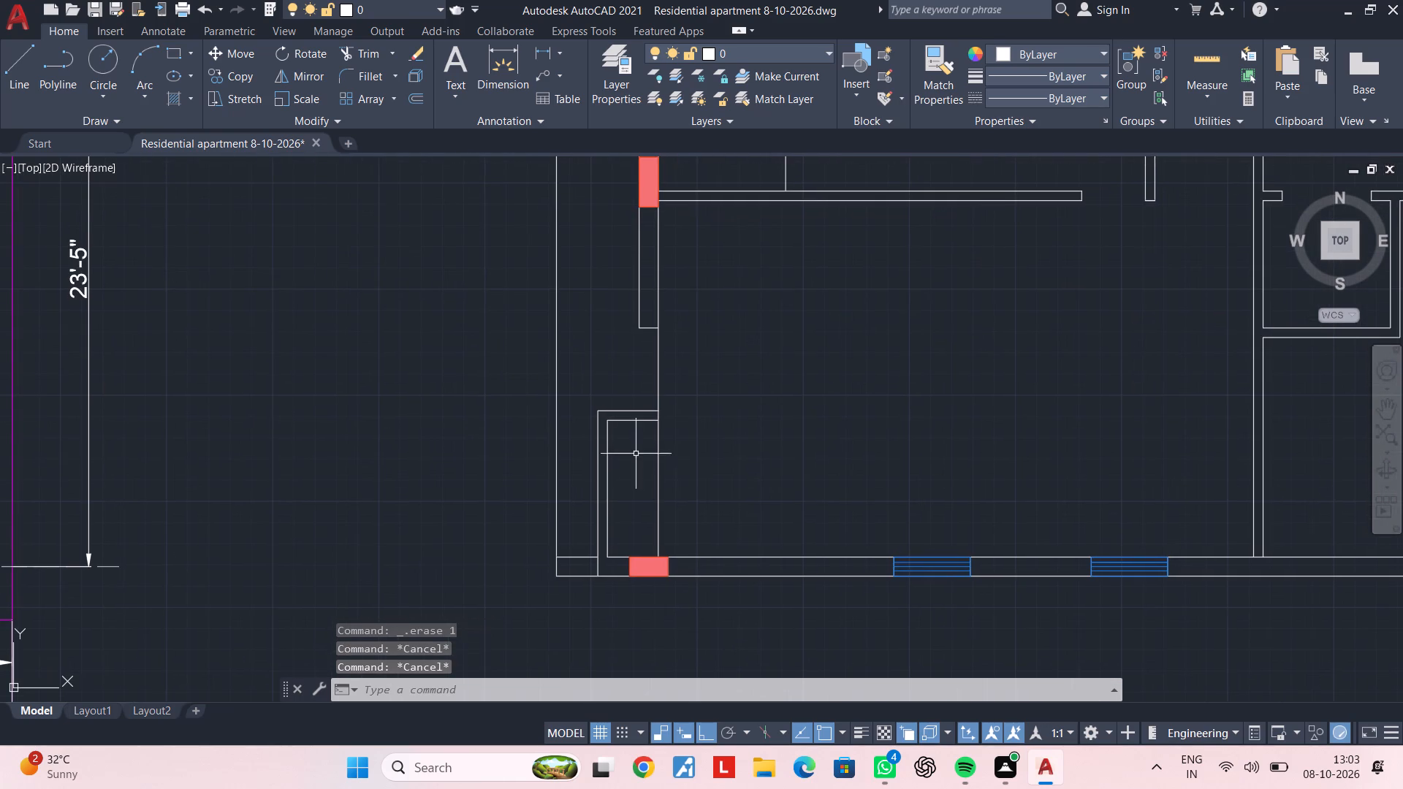
key("Escape")
middle_click_drag(991, 525, 363, 544)
scroll(1043, 539, "down", 1)
middle_click_drag(1038, 539, 536, 545)
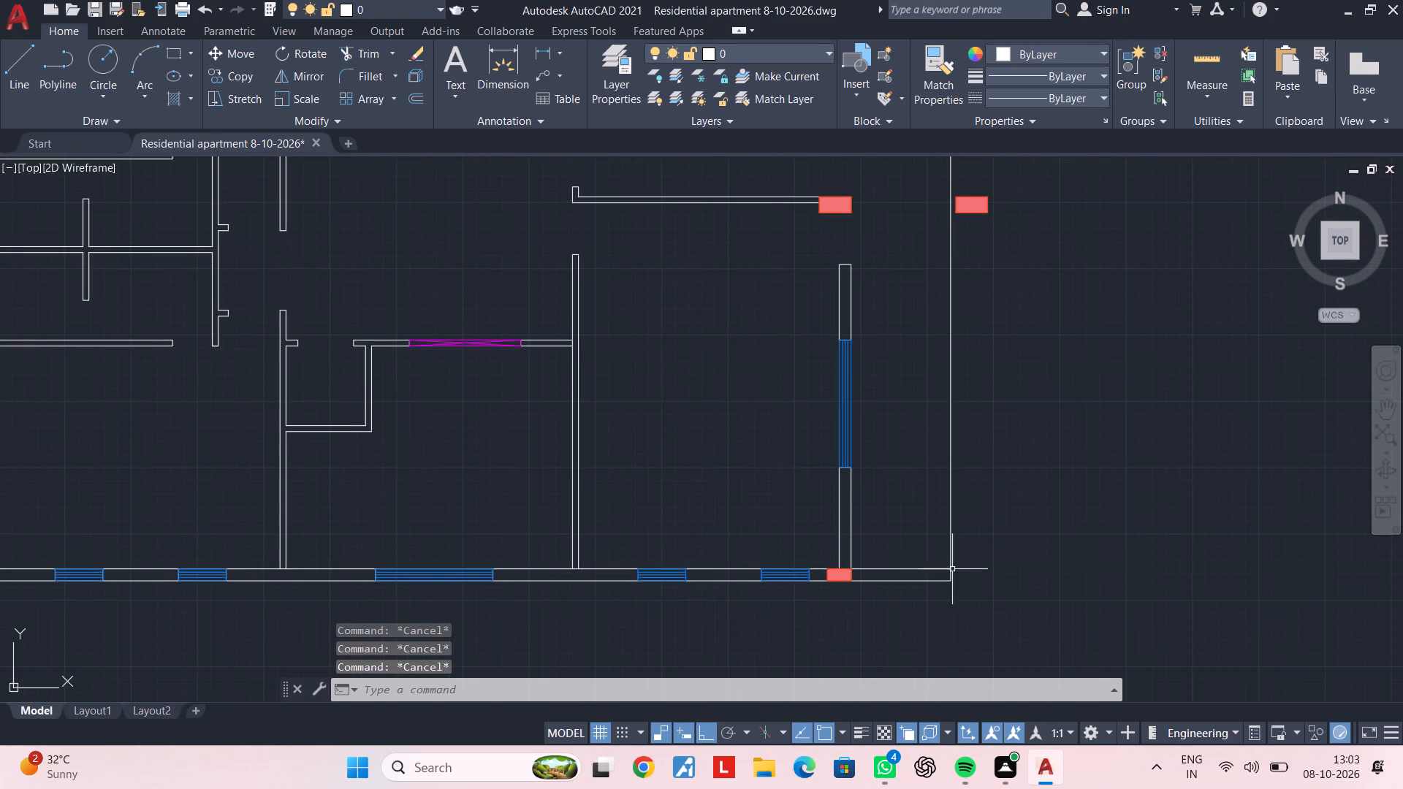
scroll(945, 549, "down", 2)
middle_click_drag(949, 534, 925, 565)
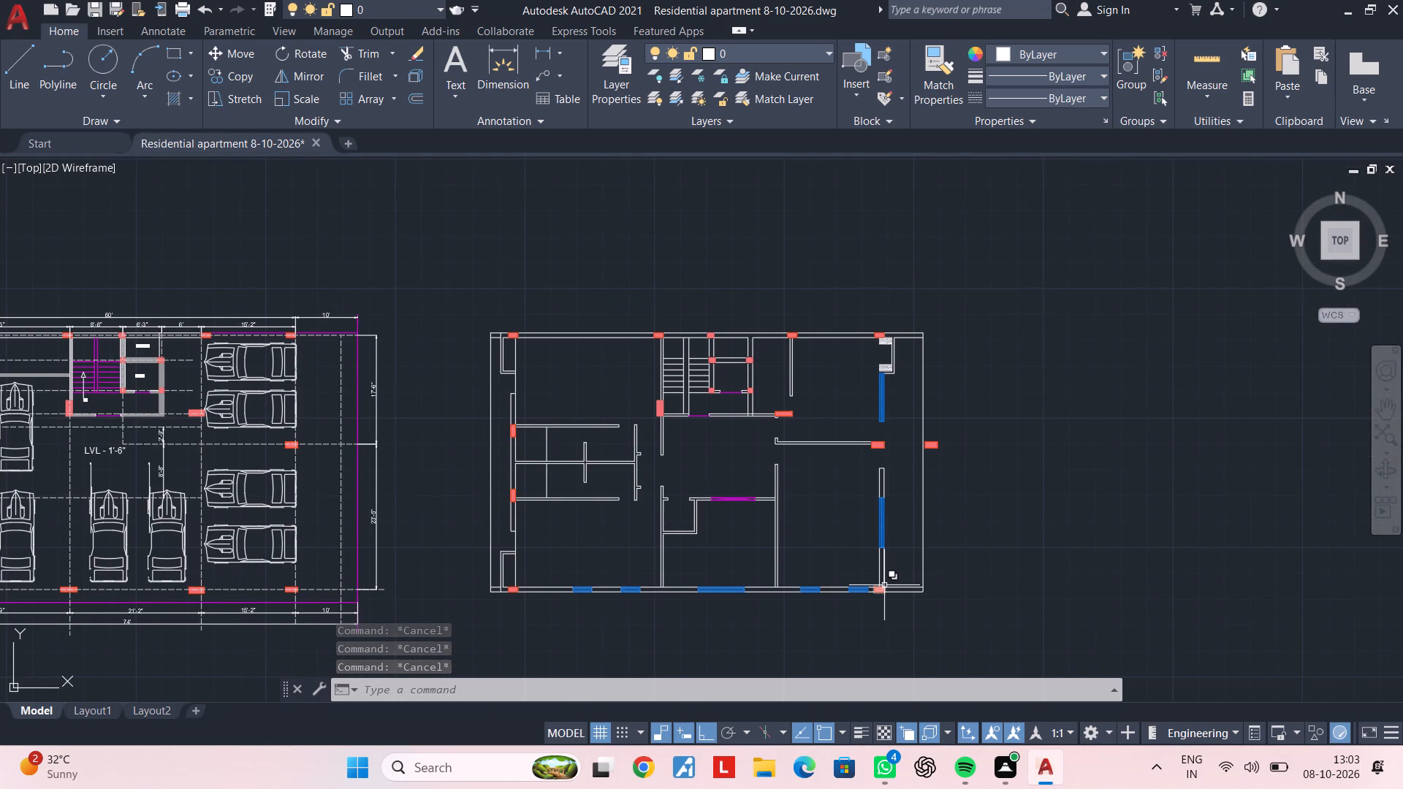
scroll(921, 354, "up", 2)
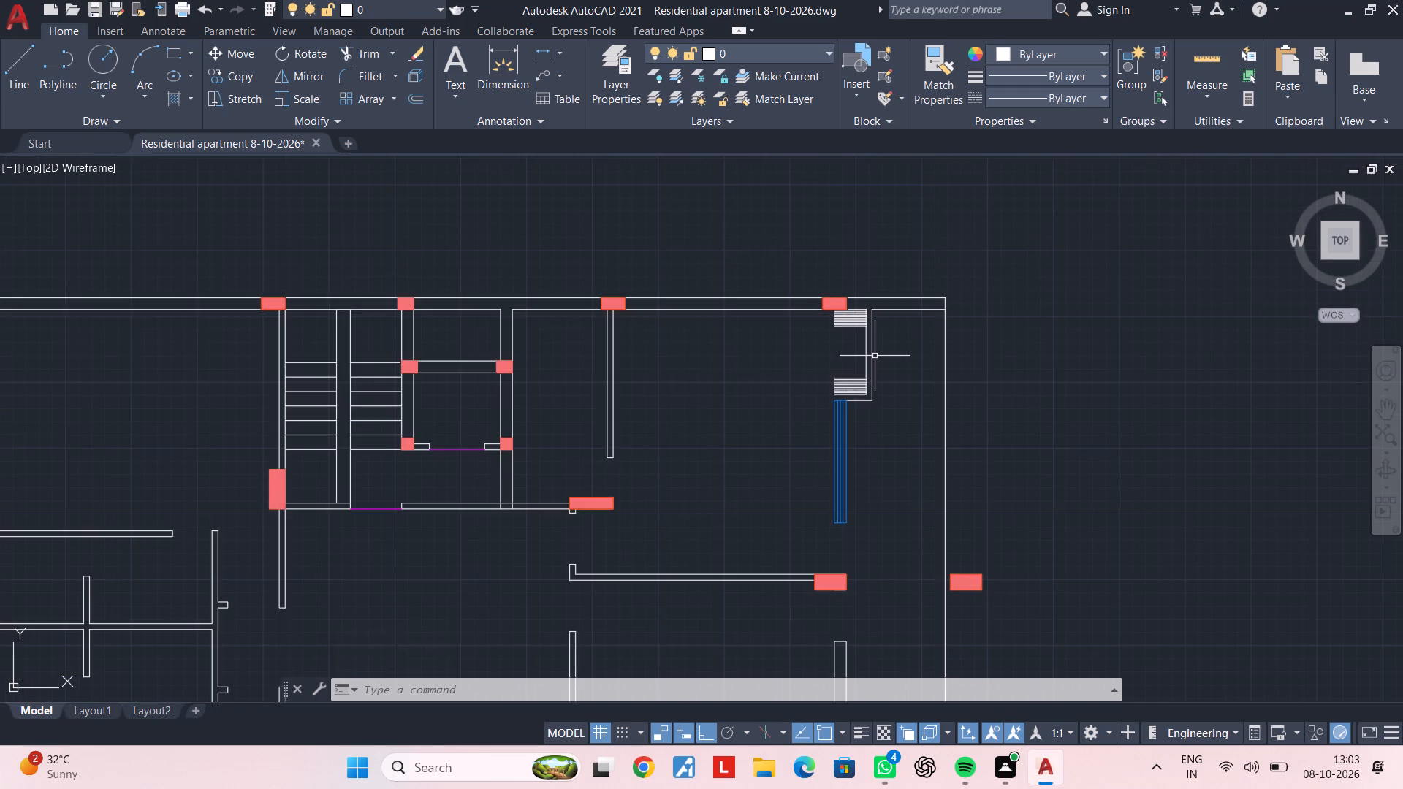
Draw a vertical line closing the northeast recess, from the east window's upper inner corner up to the north wall's inner face.
scroll(875, 356, "up", 2)
middle_click_drag(815, 357, 813, 368)
scroll(818, 391, "down", 2)
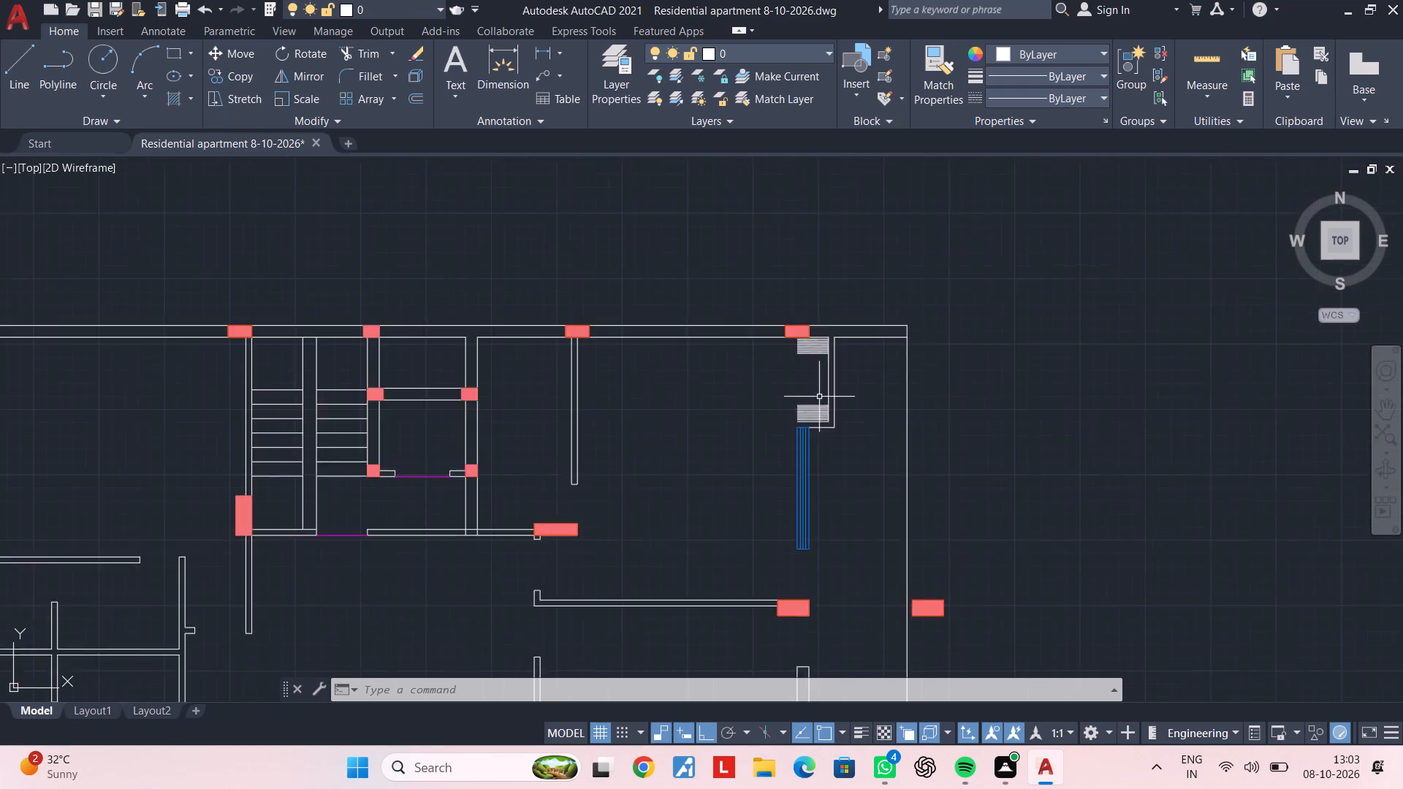
middle_click_drag(819, 397, 803, 280)
middle_click_drag(835, 419, 815, 294)
middle_click_drag(802, 295, 790, 464)
scroll(789, 447, "up", 2)
middle_click_drag(788, 398, 799, 508)
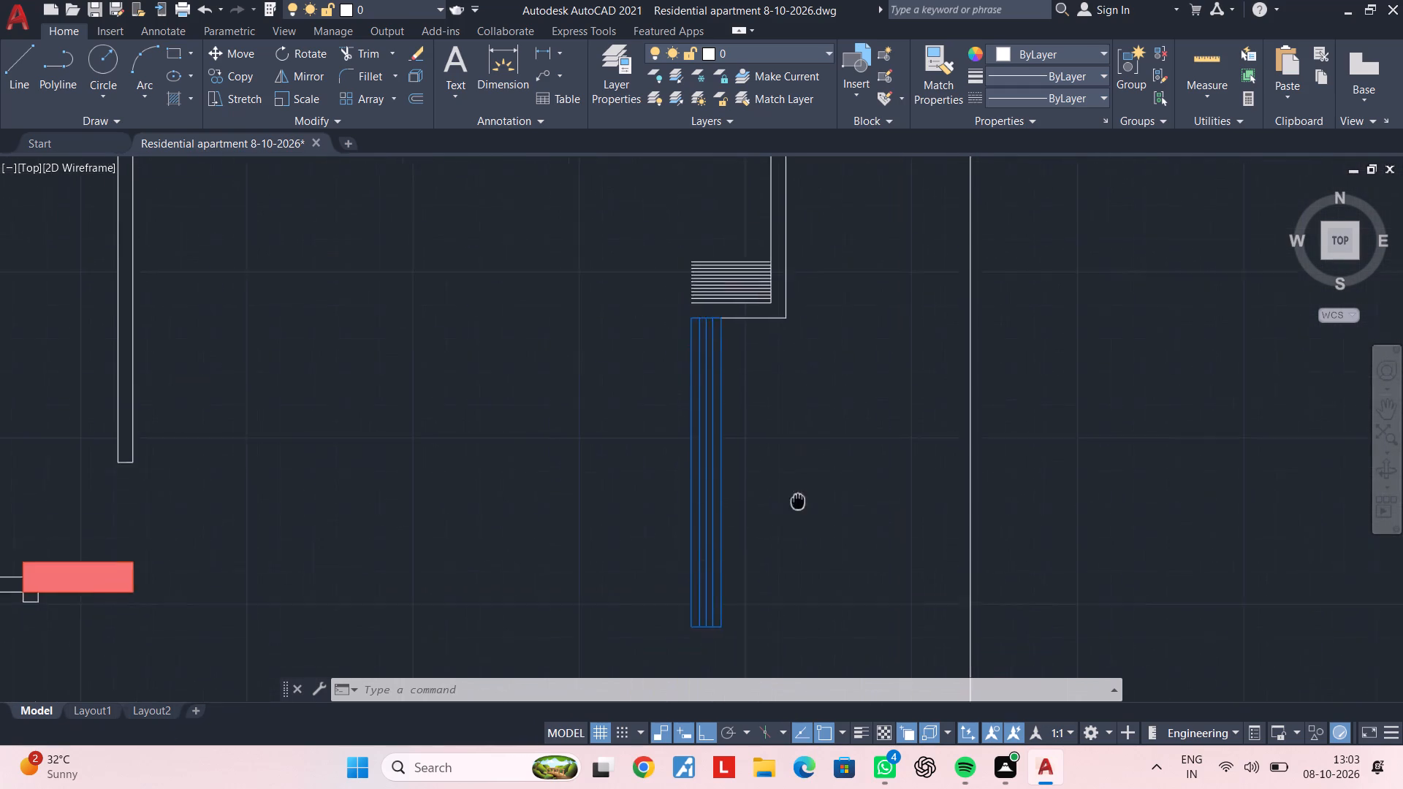
middle_click_drag(799, 508, 805, 580)
key("Escape")
key("Escape")
key("l")
key("space")
scroll(696, 389, "up", 2)
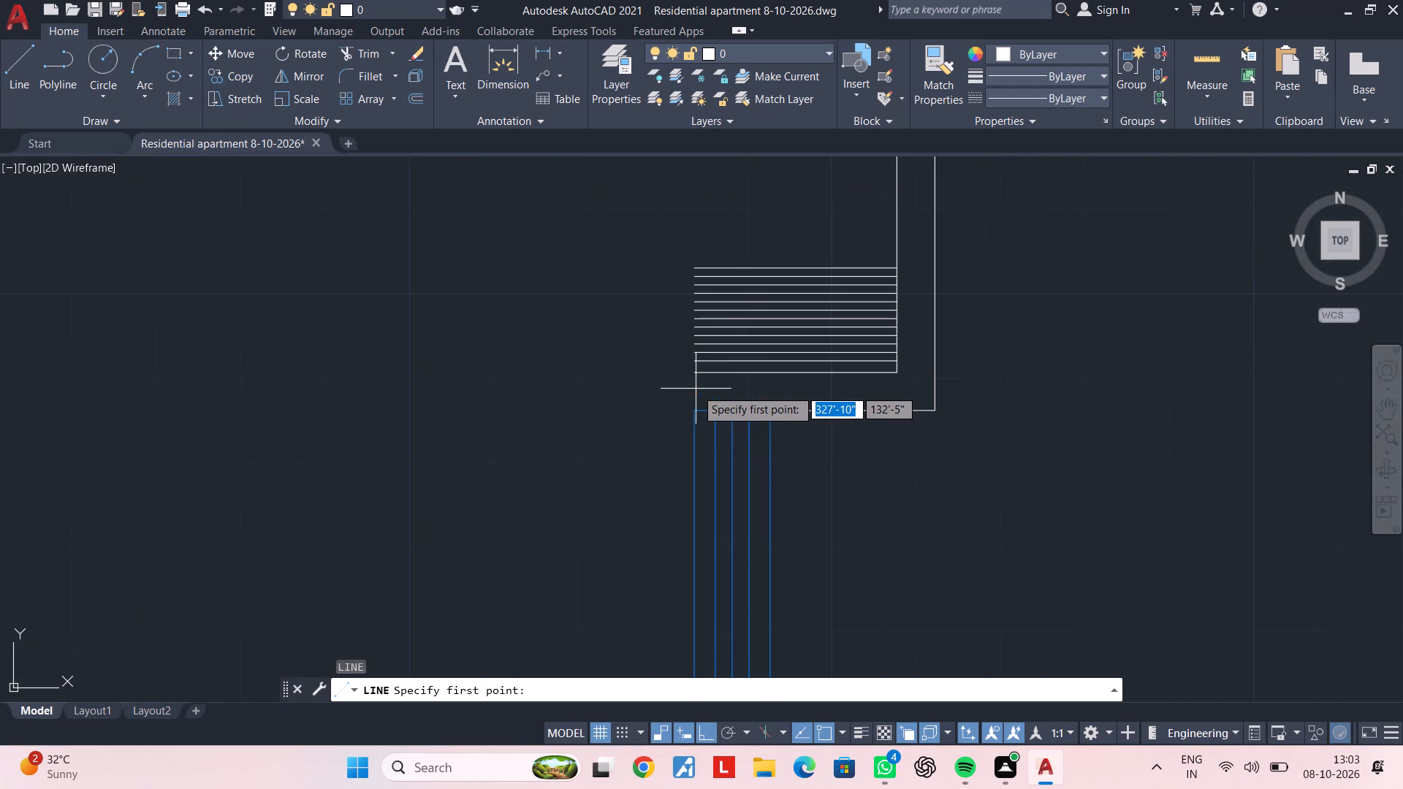
left_click(694, 415)
middle_click_drag(673, 210, 664, 544)
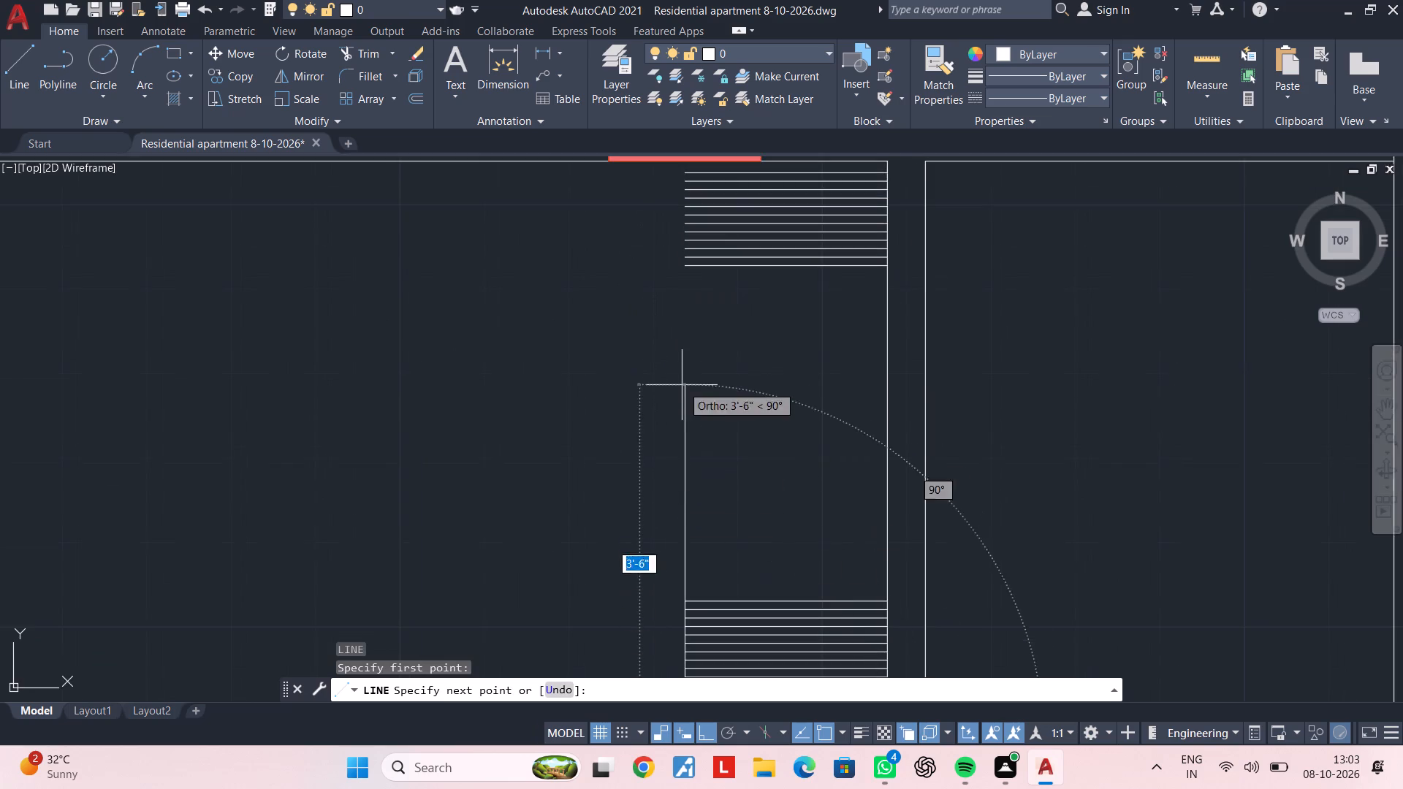
middle_click_drag(682, 367, 681, 462)
left_click(685, 256)
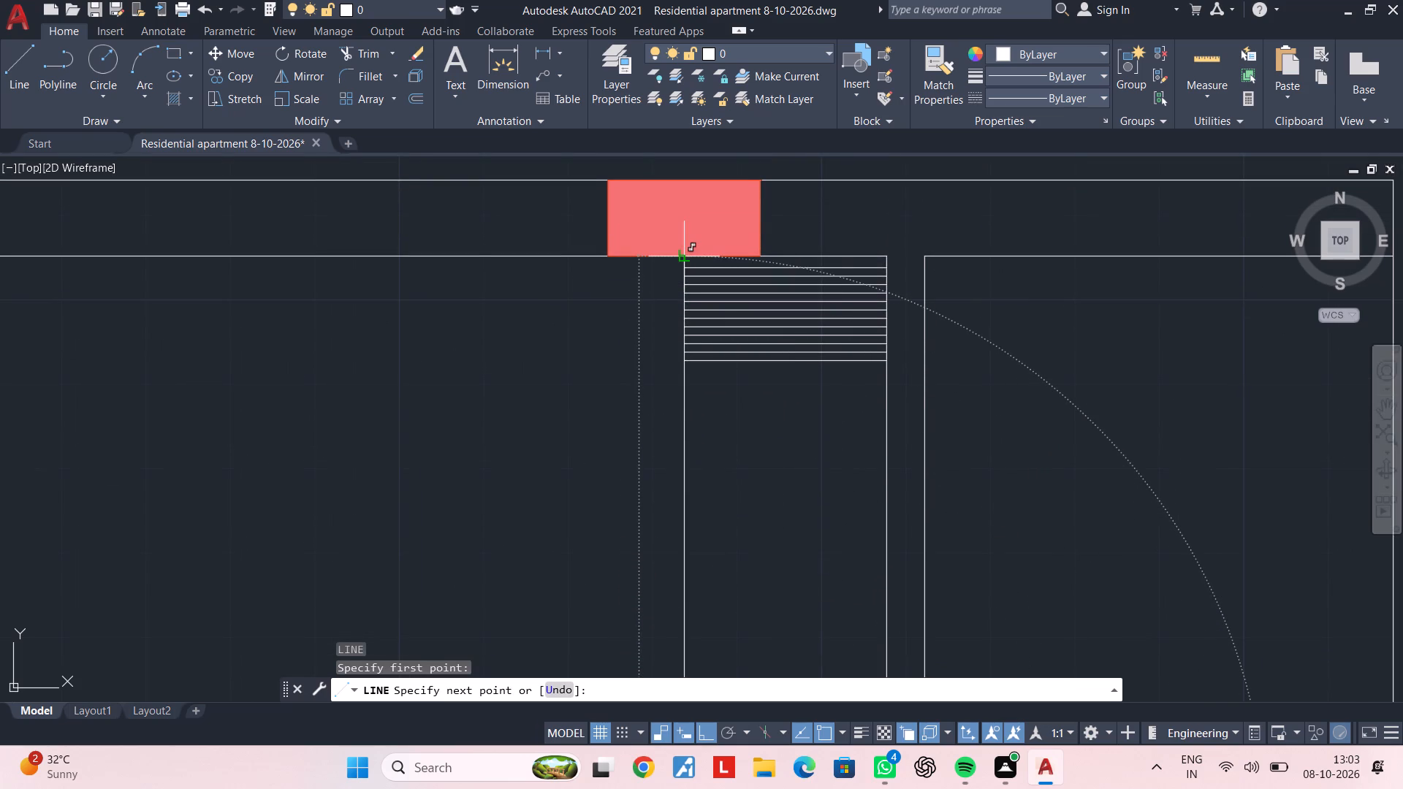
scroll(914, 541, "down", 2)
key("Escape")
key("Escape")
middle_click_drag(856, 594, 778, 329)
key("Escape")
key("Escape")
scroll(712, 422, "up", 2)
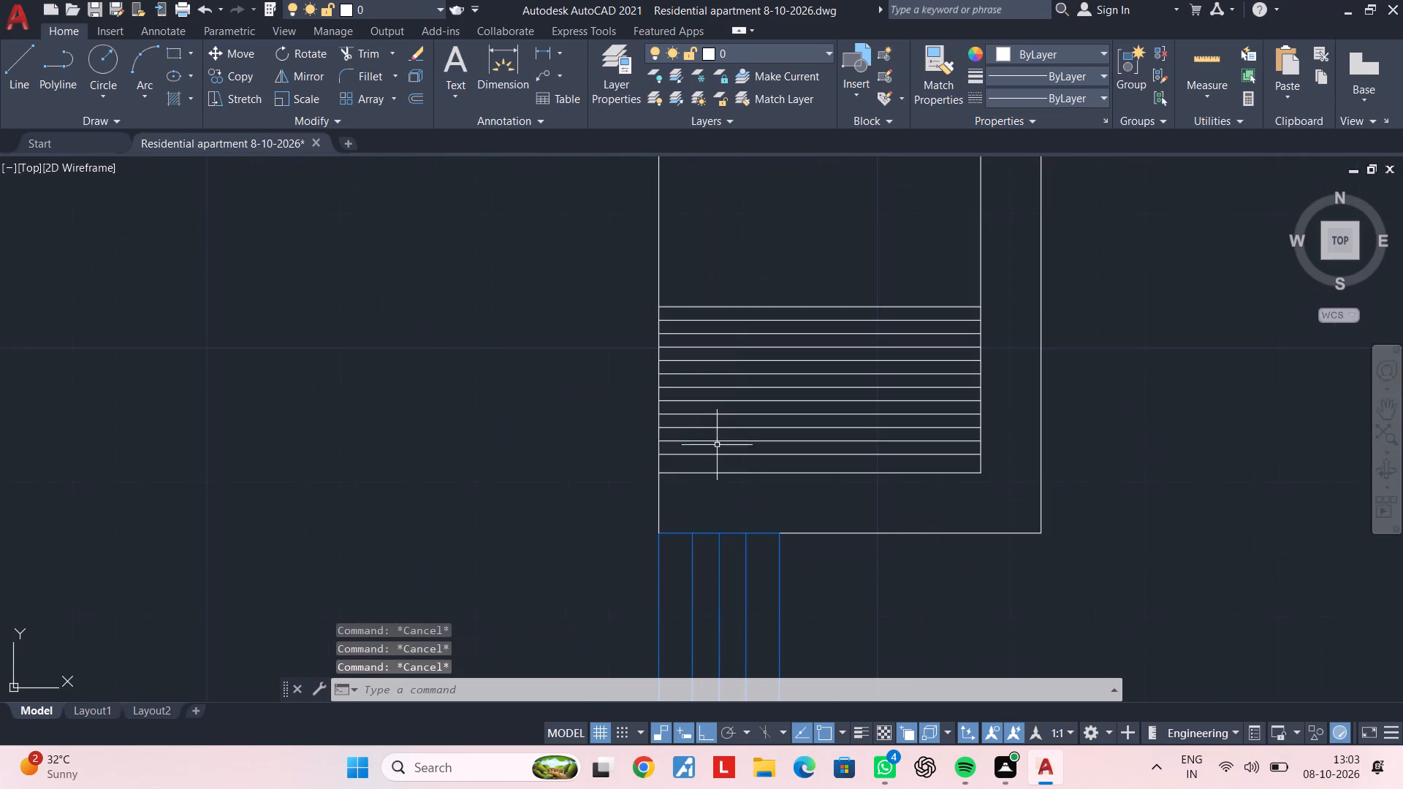
key("Escape")
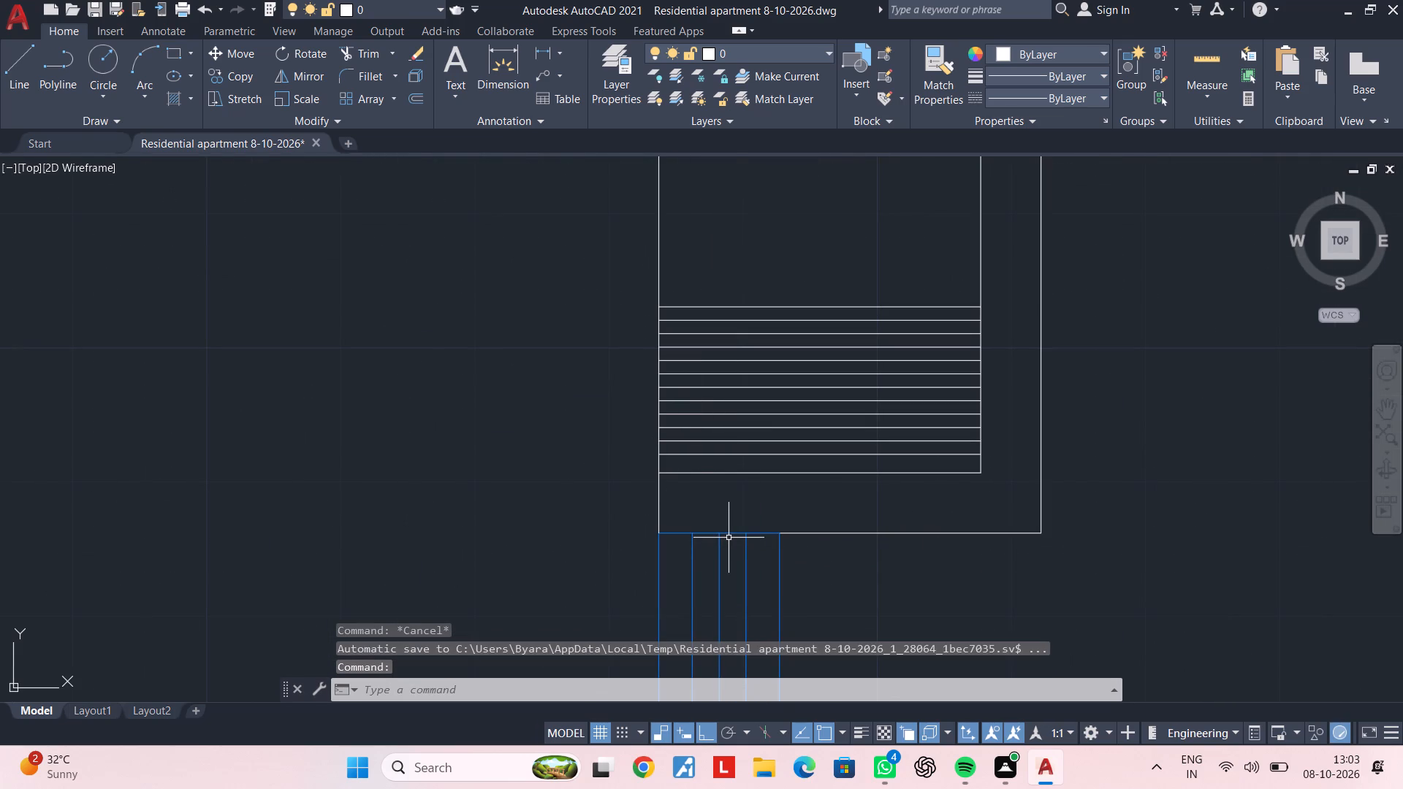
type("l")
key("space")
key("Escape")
Extend the northeast recess's bottom wall line across the head of the east window to the window's inner edge.
key("e")
key("x")
key("space")
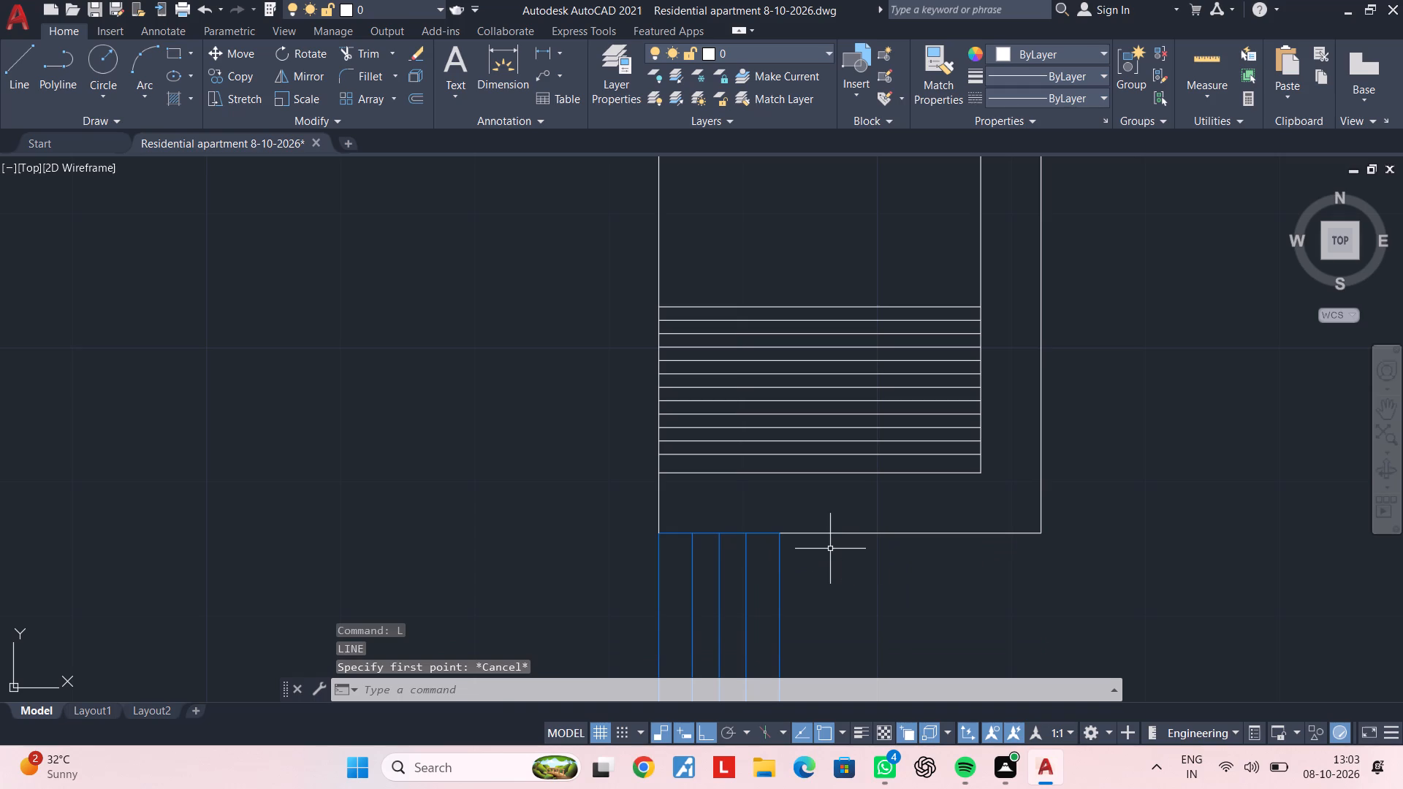
left_click(833, 532)
left_click(821, 531)
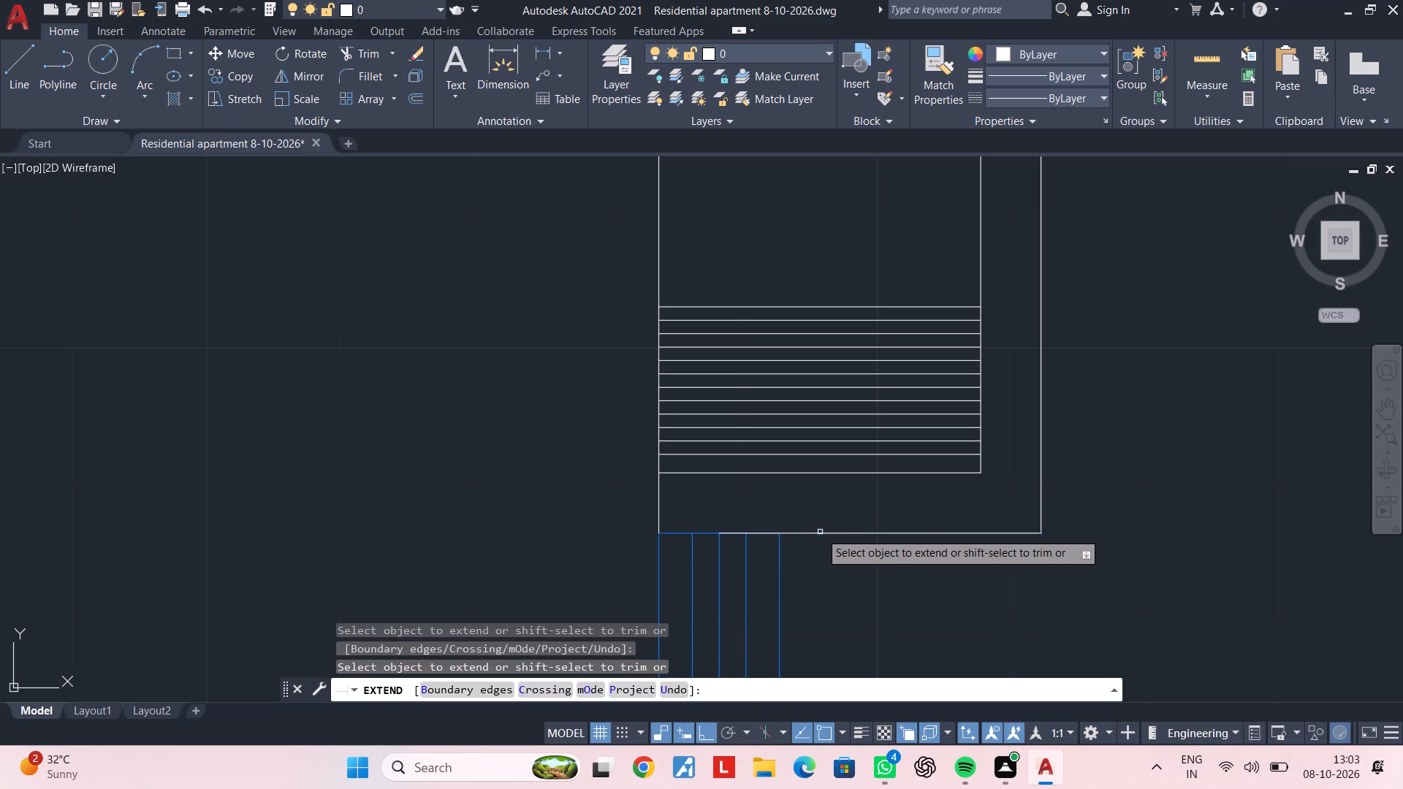
triple_click(820, 532)
double_click(820, 532)
key("Escape")
scroll(840, 580, "down", 2)
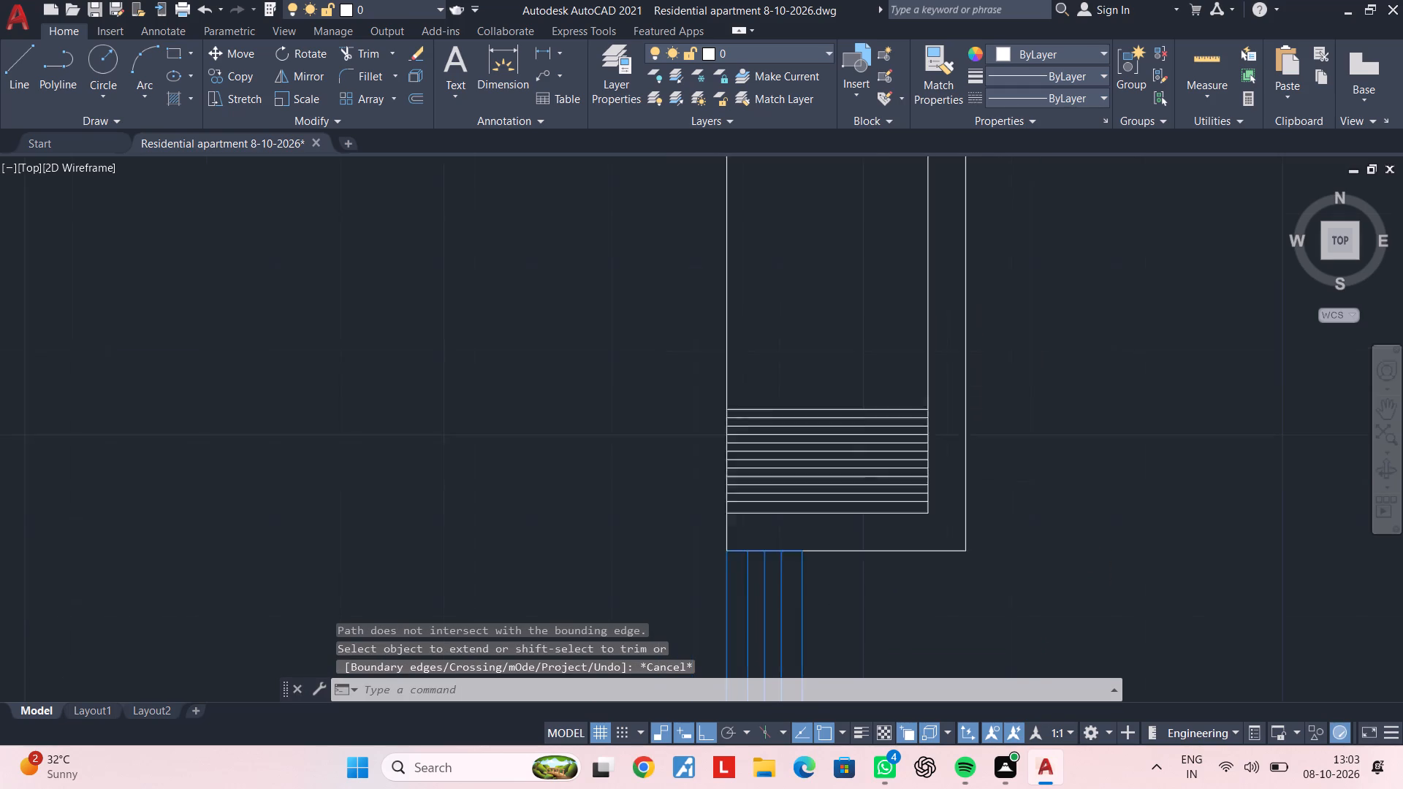
Examine the windows and columns along the east wall, and the south wall across to the southwest recess.
middle_click_drag(840, 571, 775, 302)
scroll(898, 544, "down", 1)
middle_click_drag(898, 544, 897, 307)
key("Escape")
key("Escape")
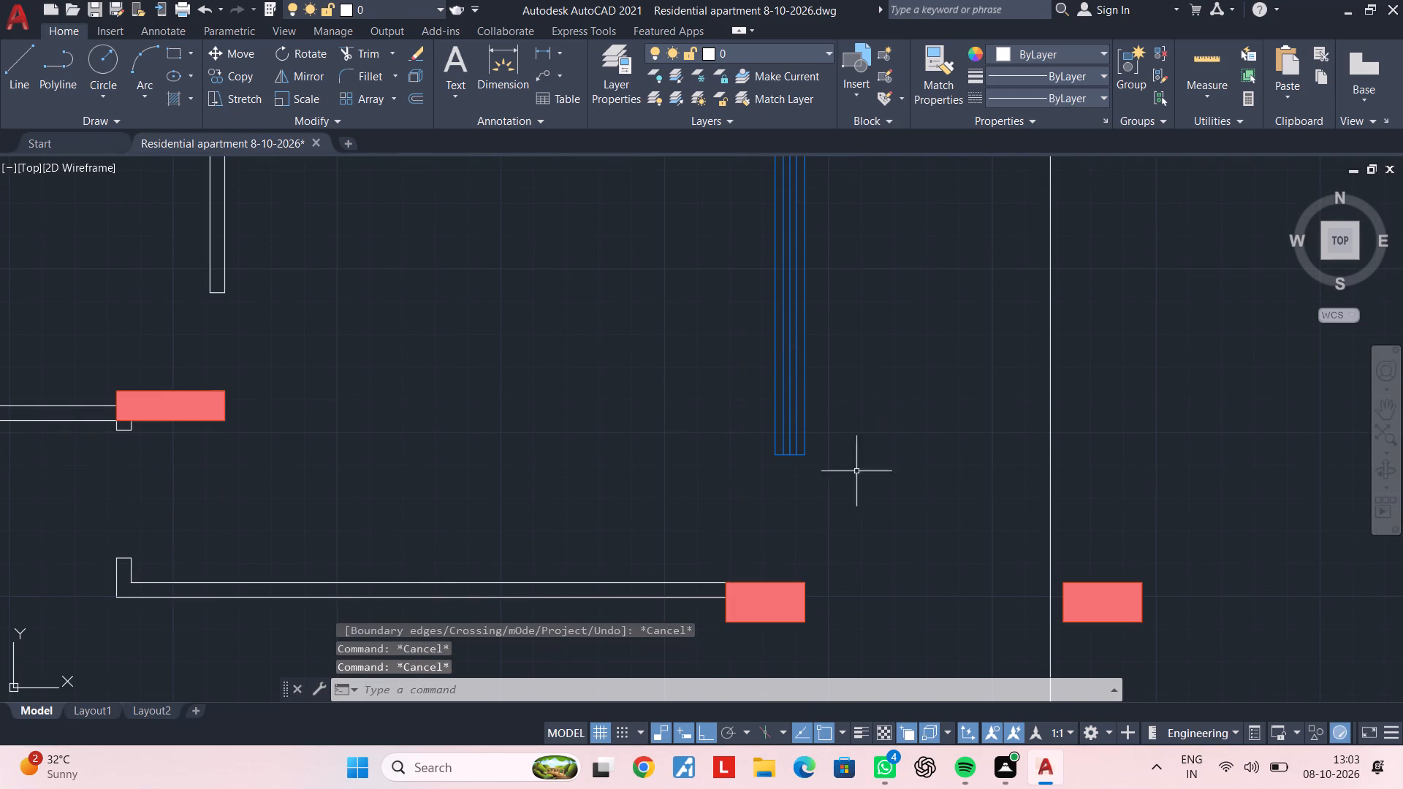
middle_click_drag(849, 424, 851, 589)
scroll(868, 526, "down", 2)
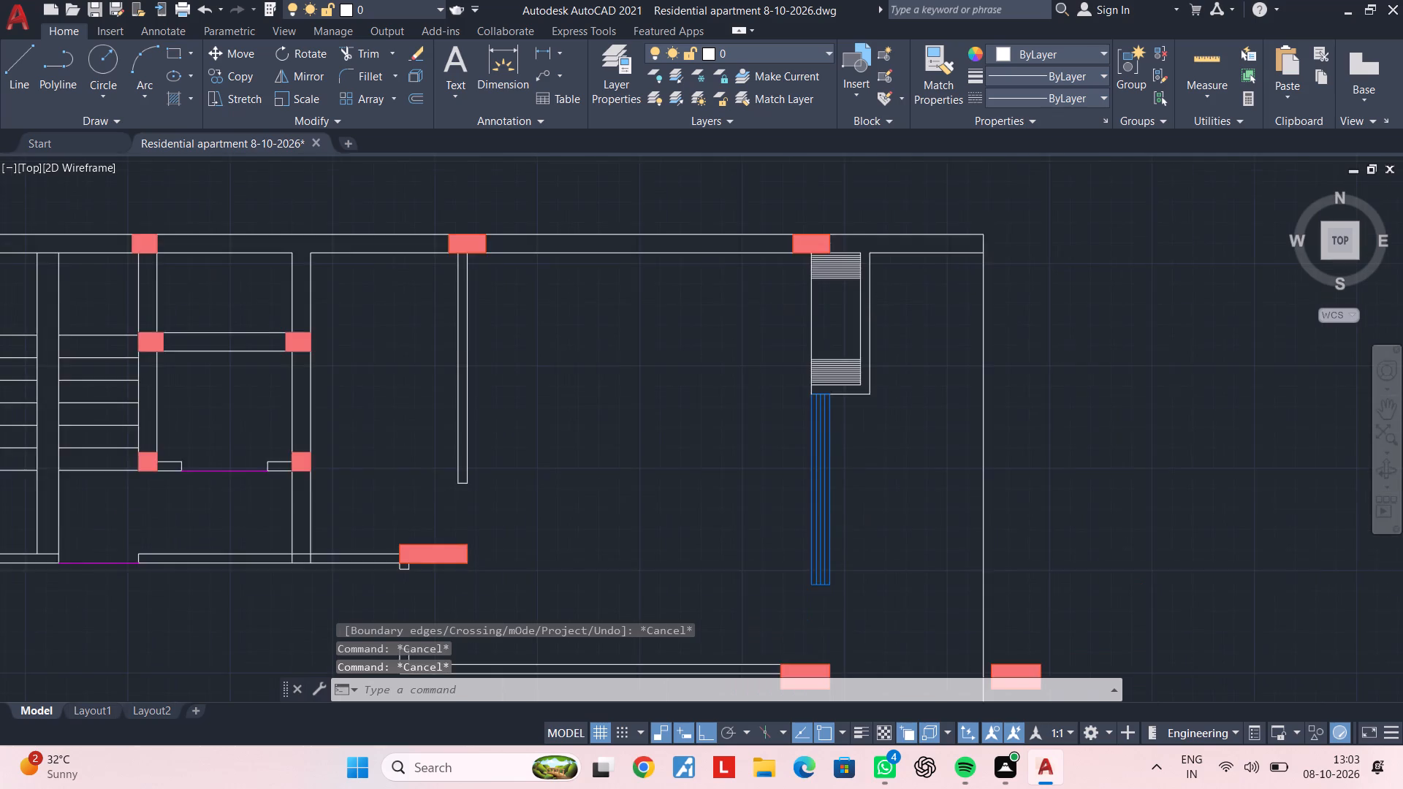
middle_click_drag(874, 519, 848, 559)
key("Escape")
middle_click_drag(850, 527, 822, 284)
key("Escape")
middle_click_drag(829, 498, 829, 310)
key("Escape")
key("Escape")
key("Escape")
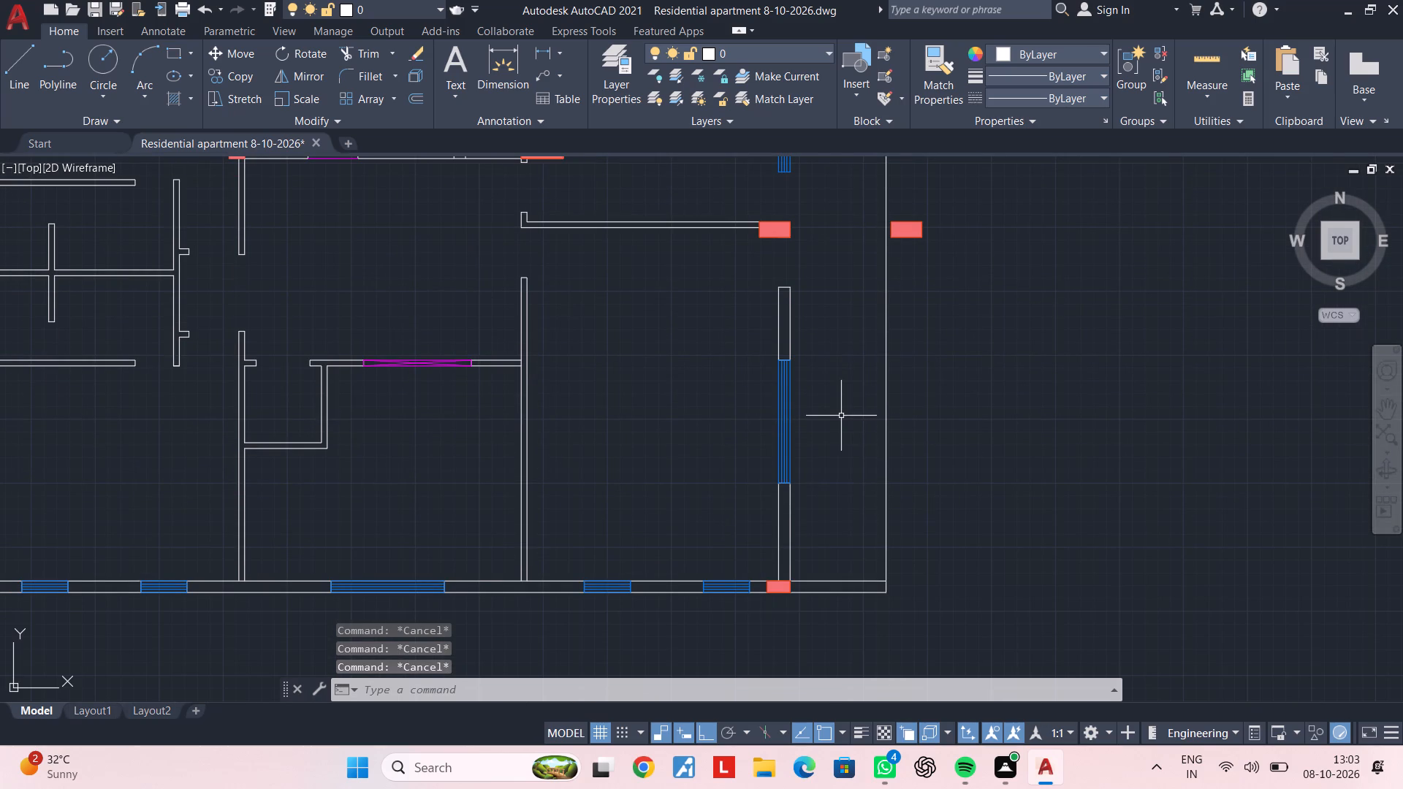
key("Escape")
key("Escape")
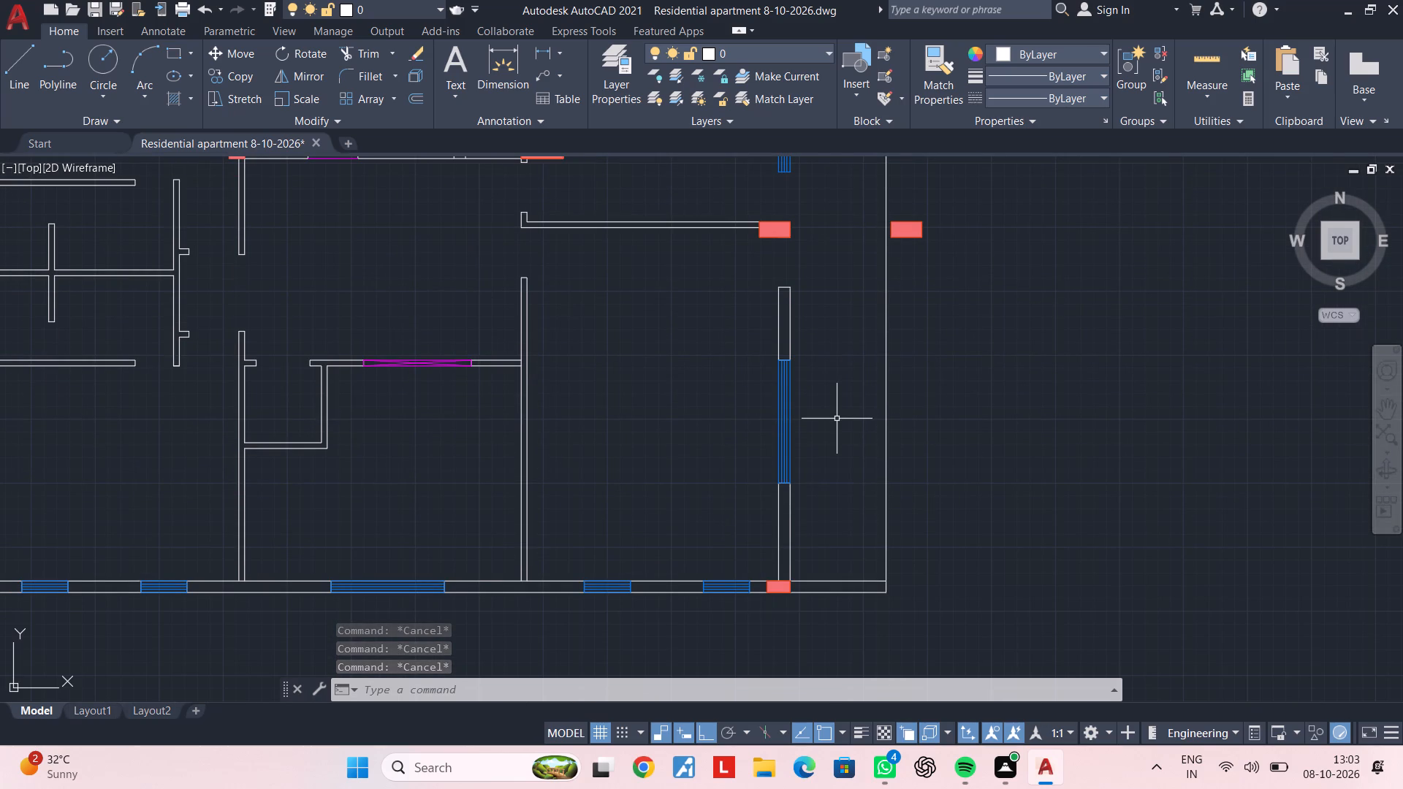
middle_click_drag(628, 517, 990, 457)
middle_click_drag(491, 465, 799, 462)
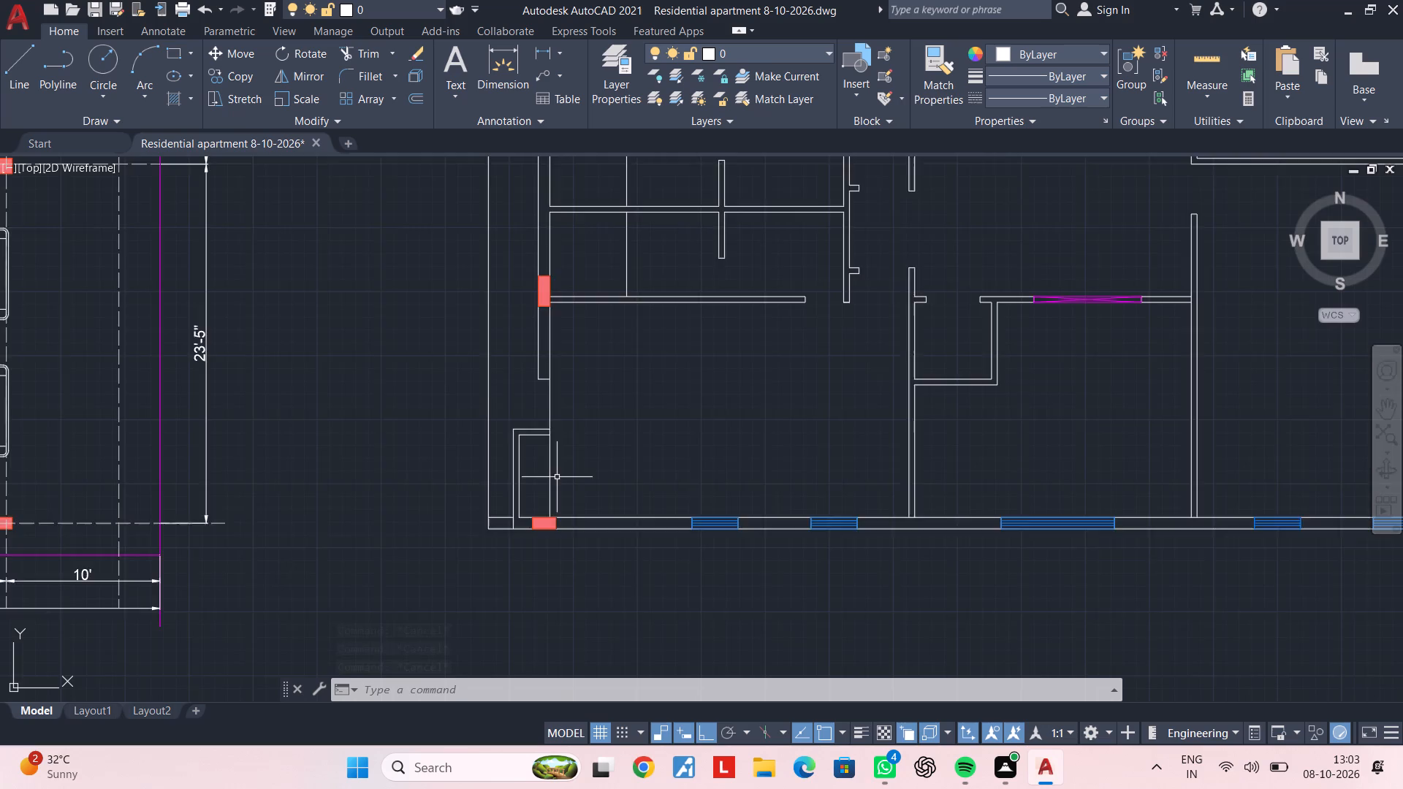
scroll(569, 477, "up", 2)
middle_click_drag(506, 508, 601, 479)
key("Escape")
middle_click_drag(537, 507, 623, 478)
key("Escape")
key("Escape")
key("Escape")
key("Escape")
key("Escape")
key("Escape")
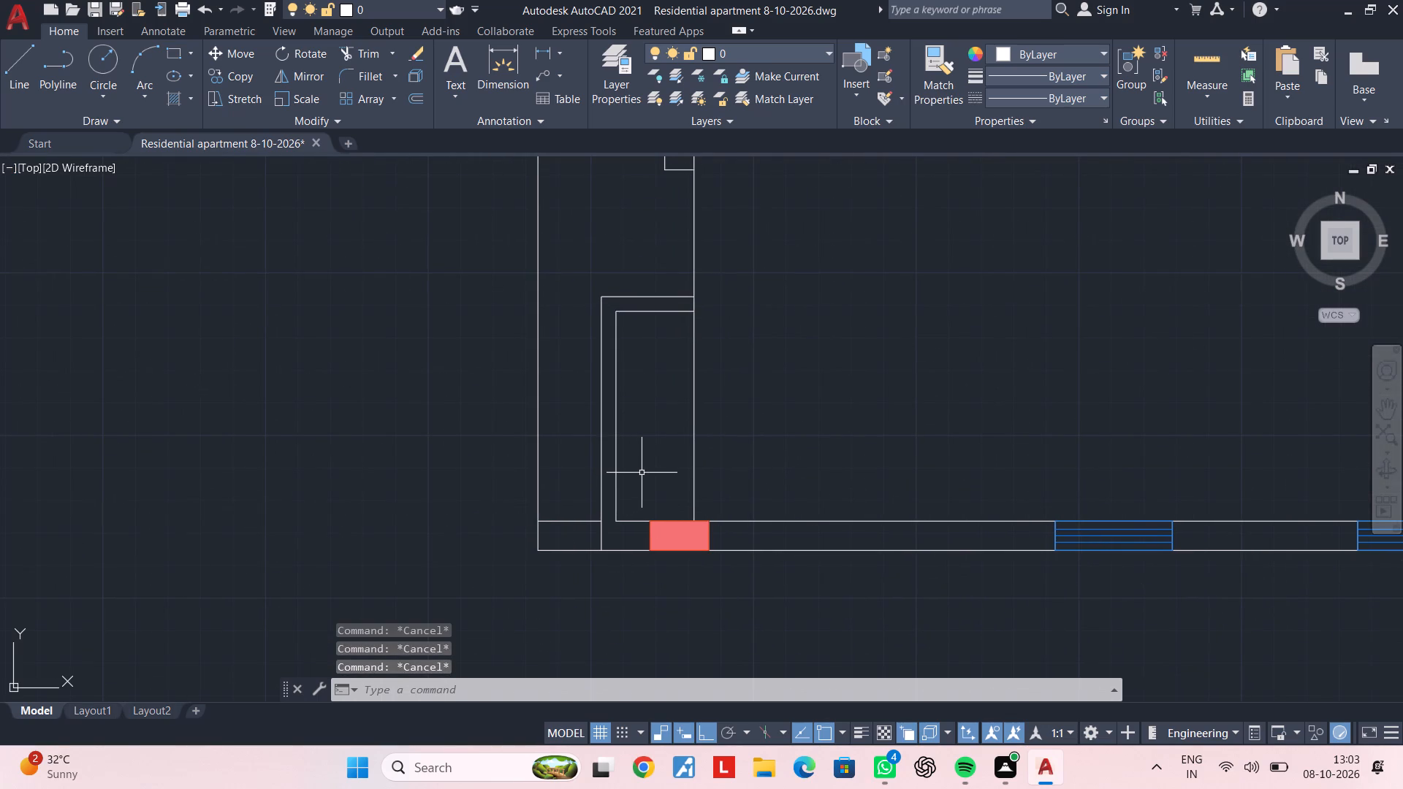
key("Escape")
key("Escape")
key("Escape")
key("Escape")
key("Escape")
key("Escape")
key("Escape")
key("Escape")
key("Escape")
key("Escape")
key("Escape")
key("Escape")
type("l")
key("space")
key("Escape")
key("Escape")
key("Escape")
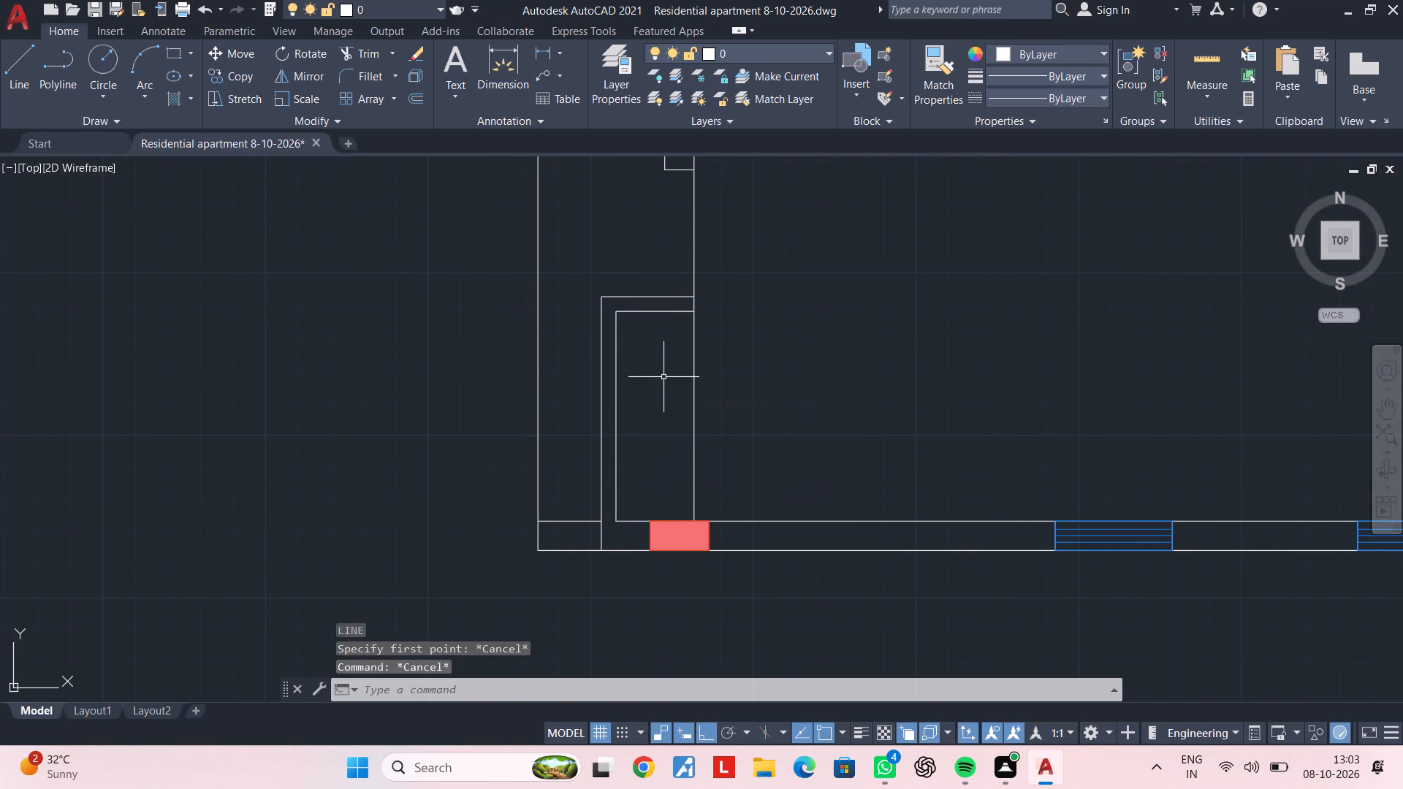
Offset the southwest recess's upper inner wall line successively downward at 1" spacing until nine parallel lines fill the recess's upper end.
type("of 1\"")
key("Return")
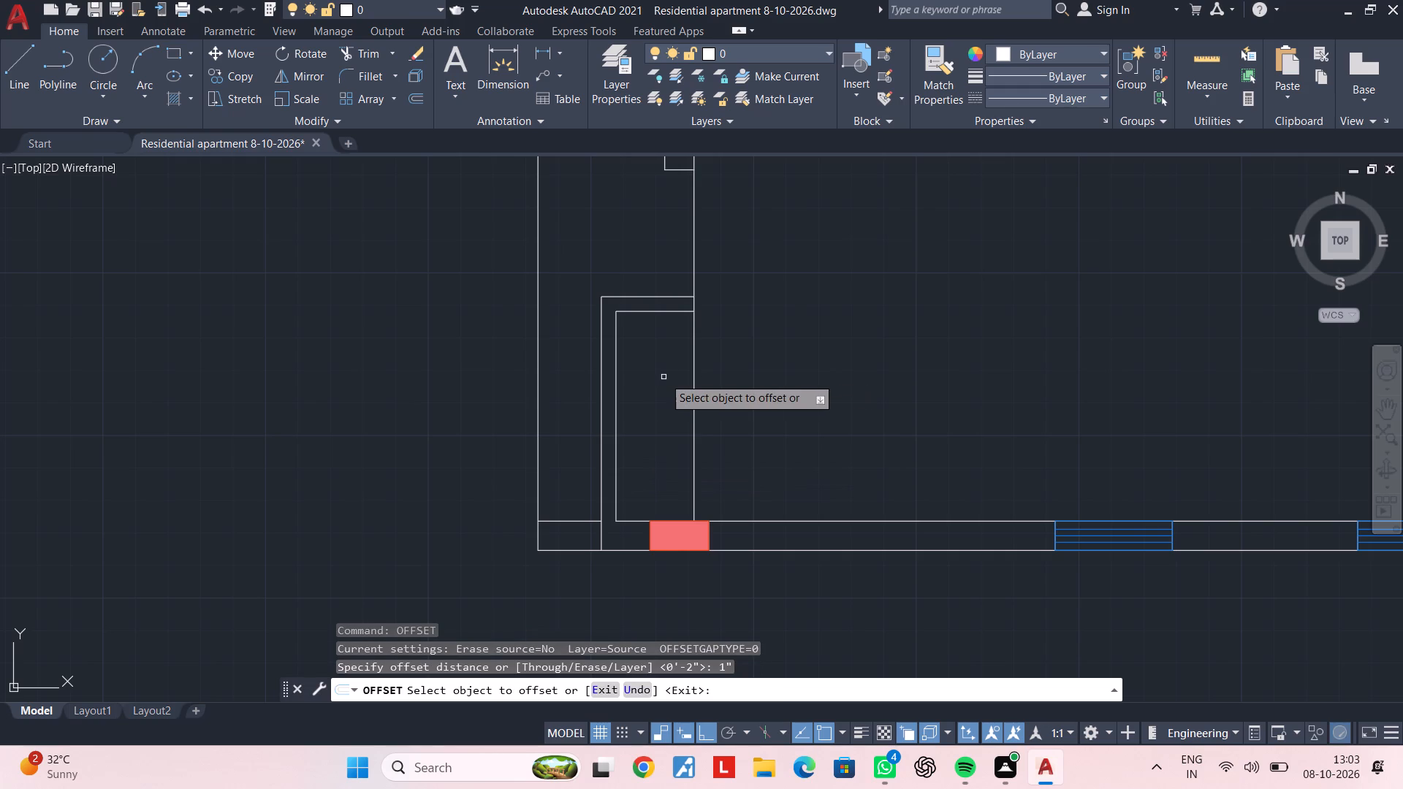
scroll(653, 299, "up", 2)
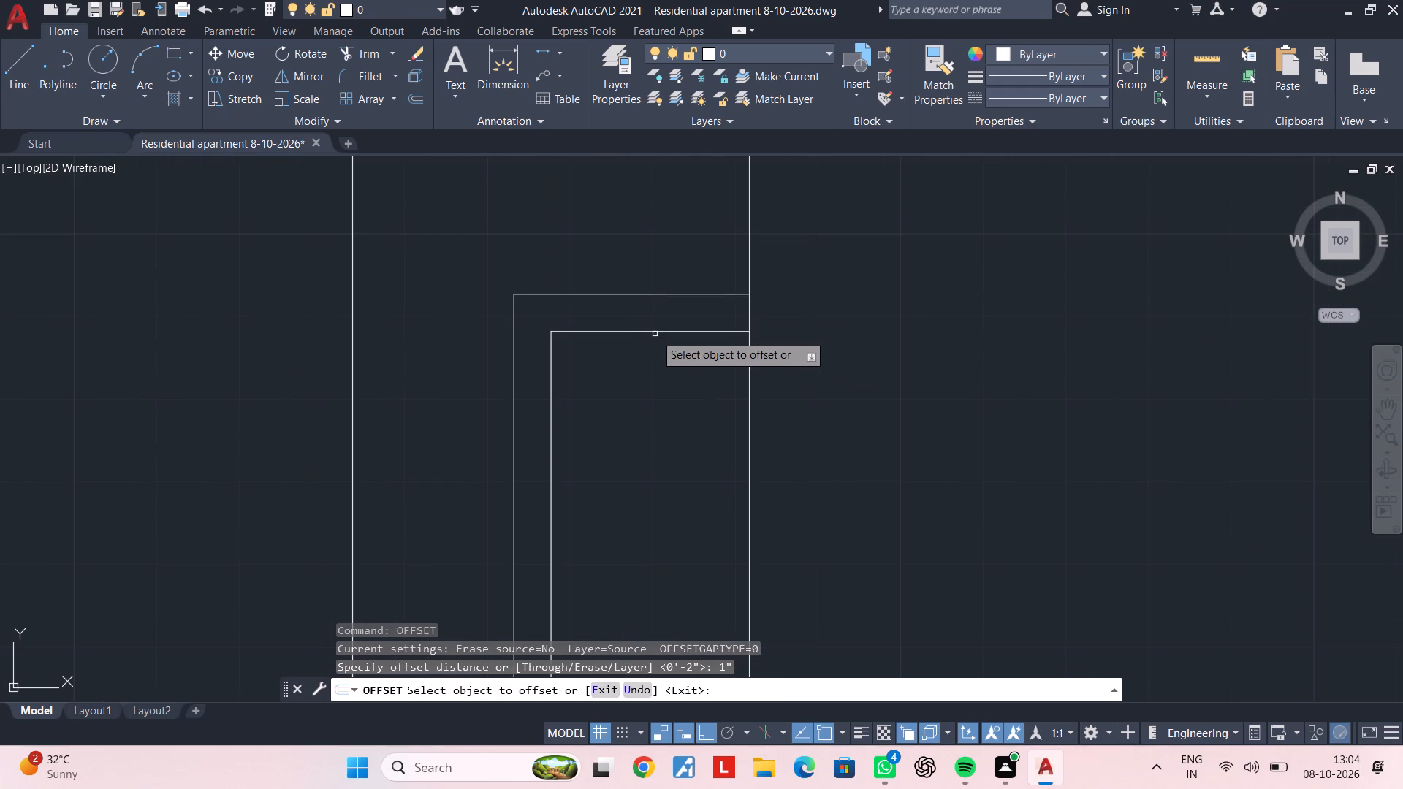
left_click(658, 330)
left_click(662, 387)
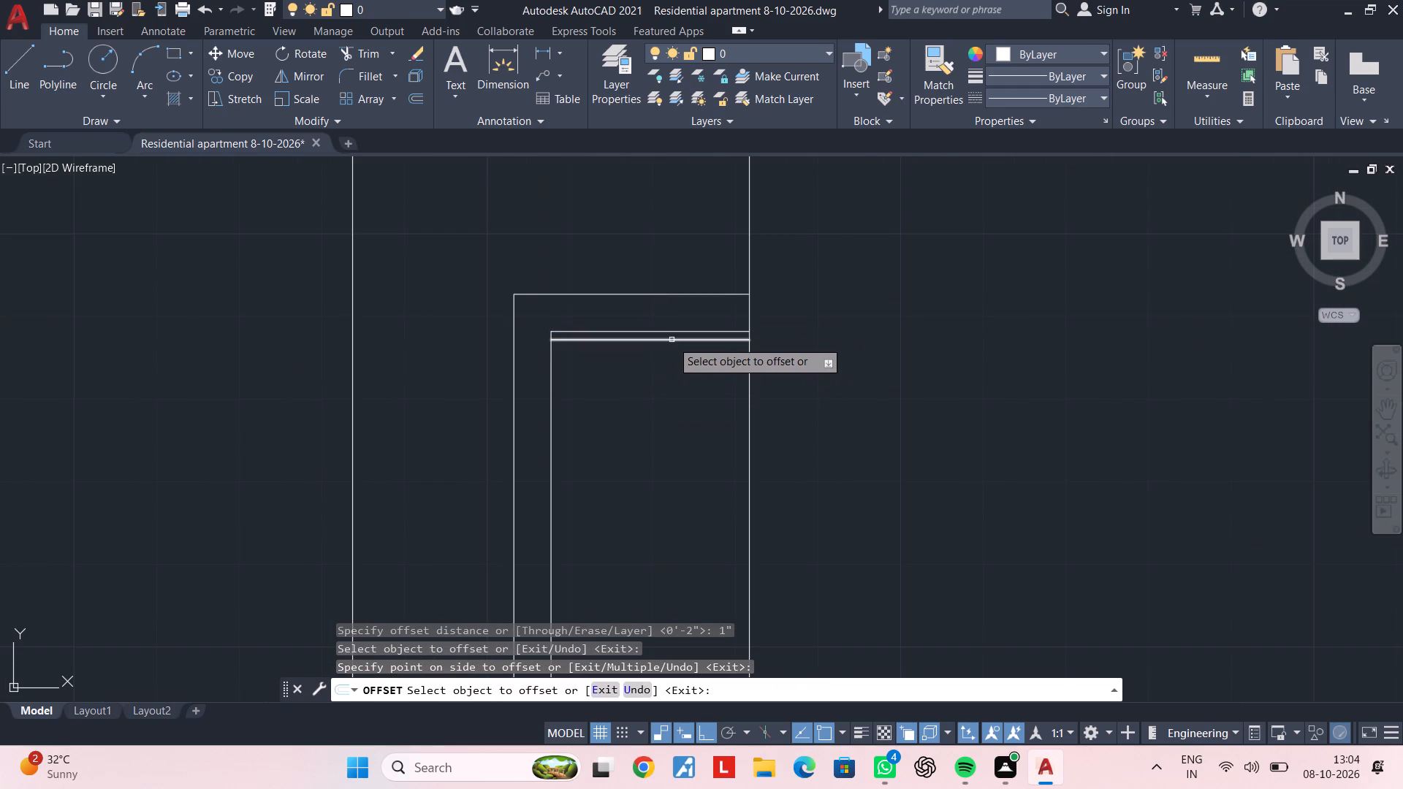
left_click(674, 343)
left_click(675, 340)
left_click(672, 381)
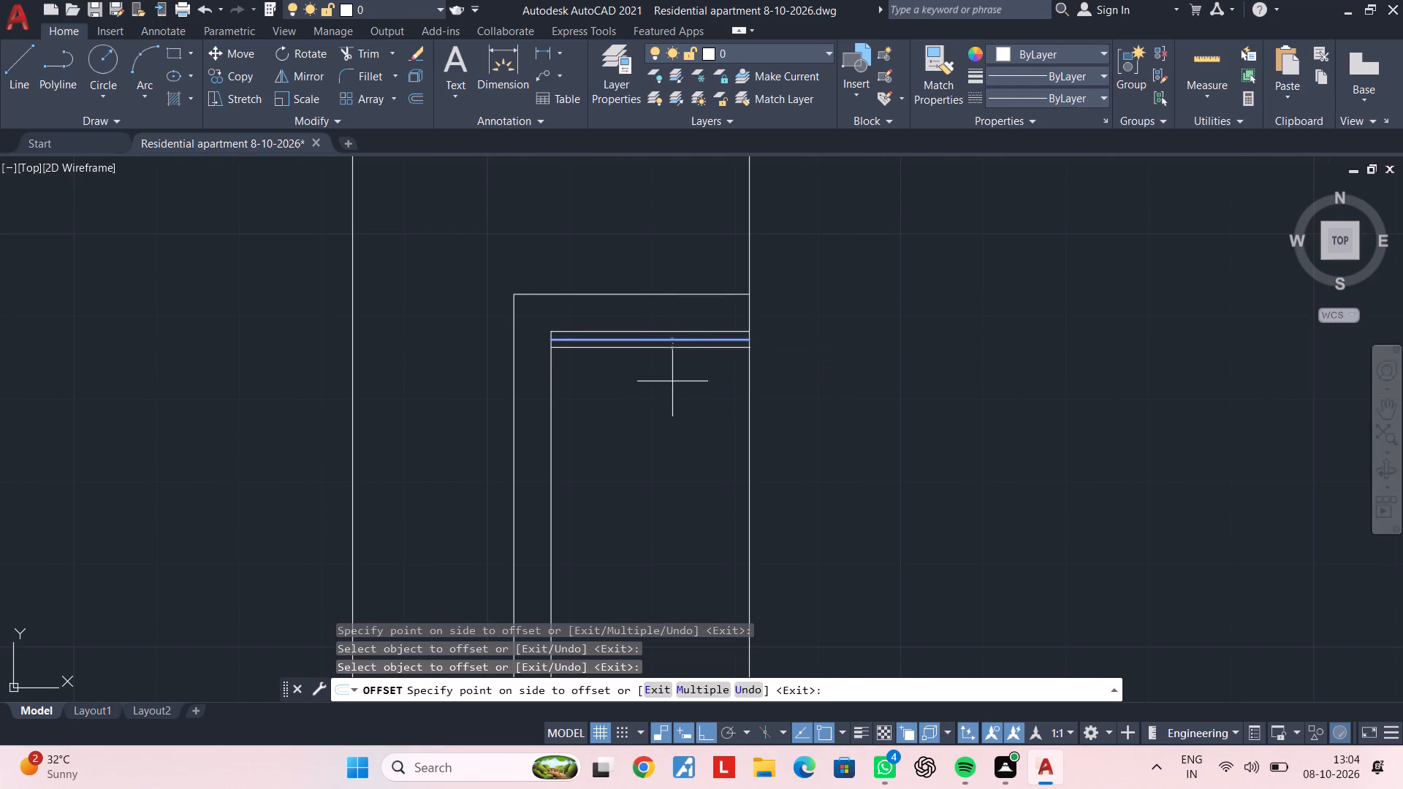
left_click(681, 347)
left_click(674, 381)
left_click(680, 355)
left_click(677, 391)
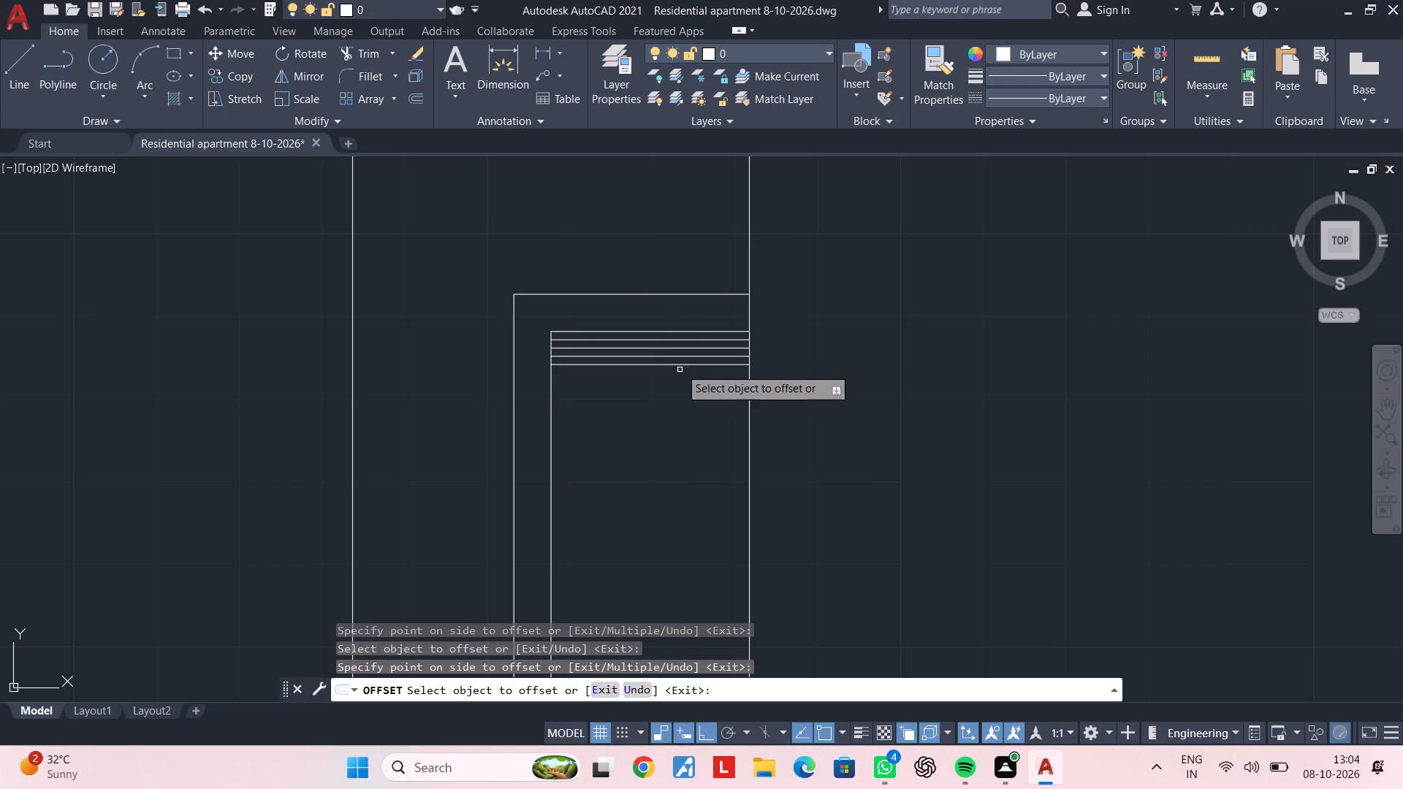
left_click(680, 365)
left_click(677, 389)
left_click(681, 374)
left_click(681, 396)
left_click(684, 381)
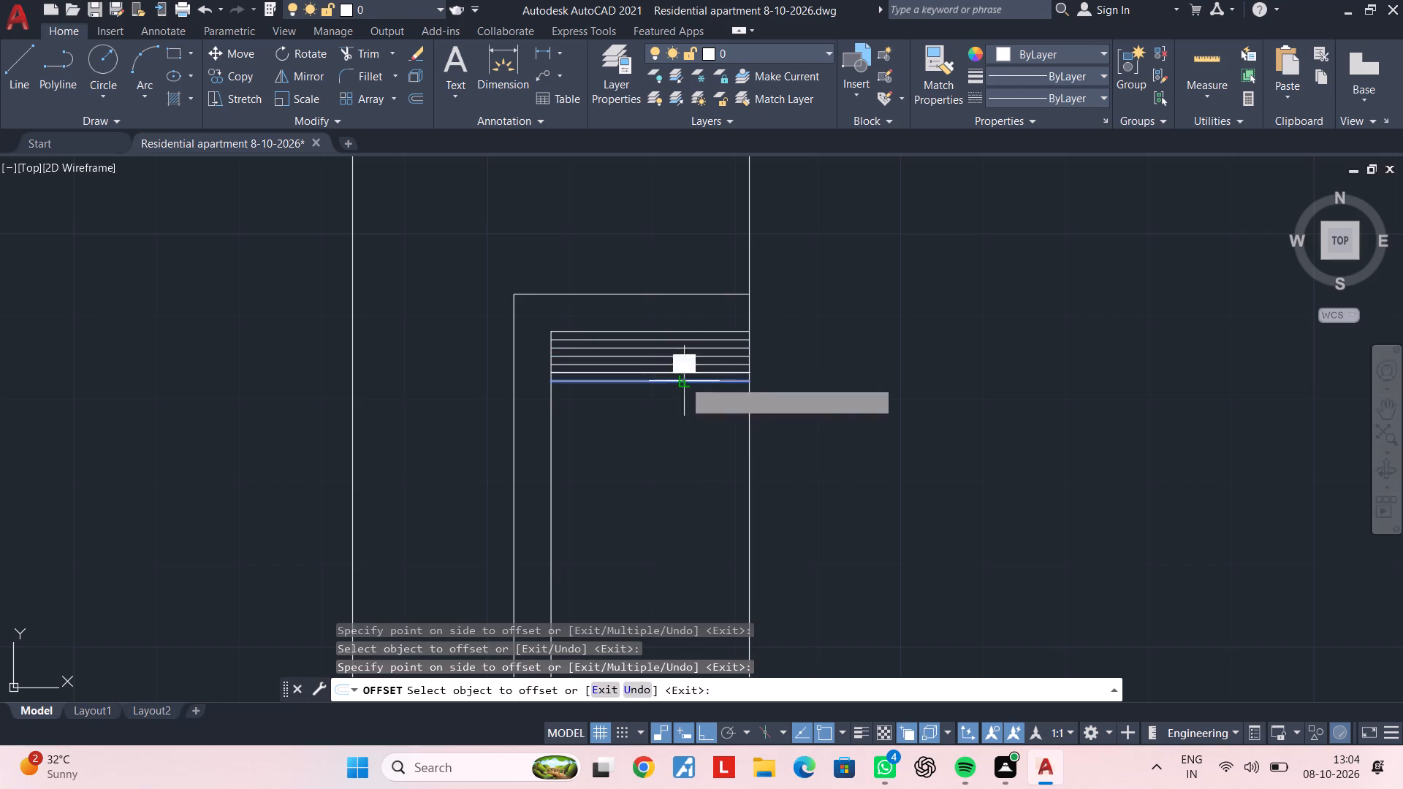
left_click(683, 411)
left_click(688, 391)
left_click(688, 410)
left_click(688, 399)
left_click(691, 406)
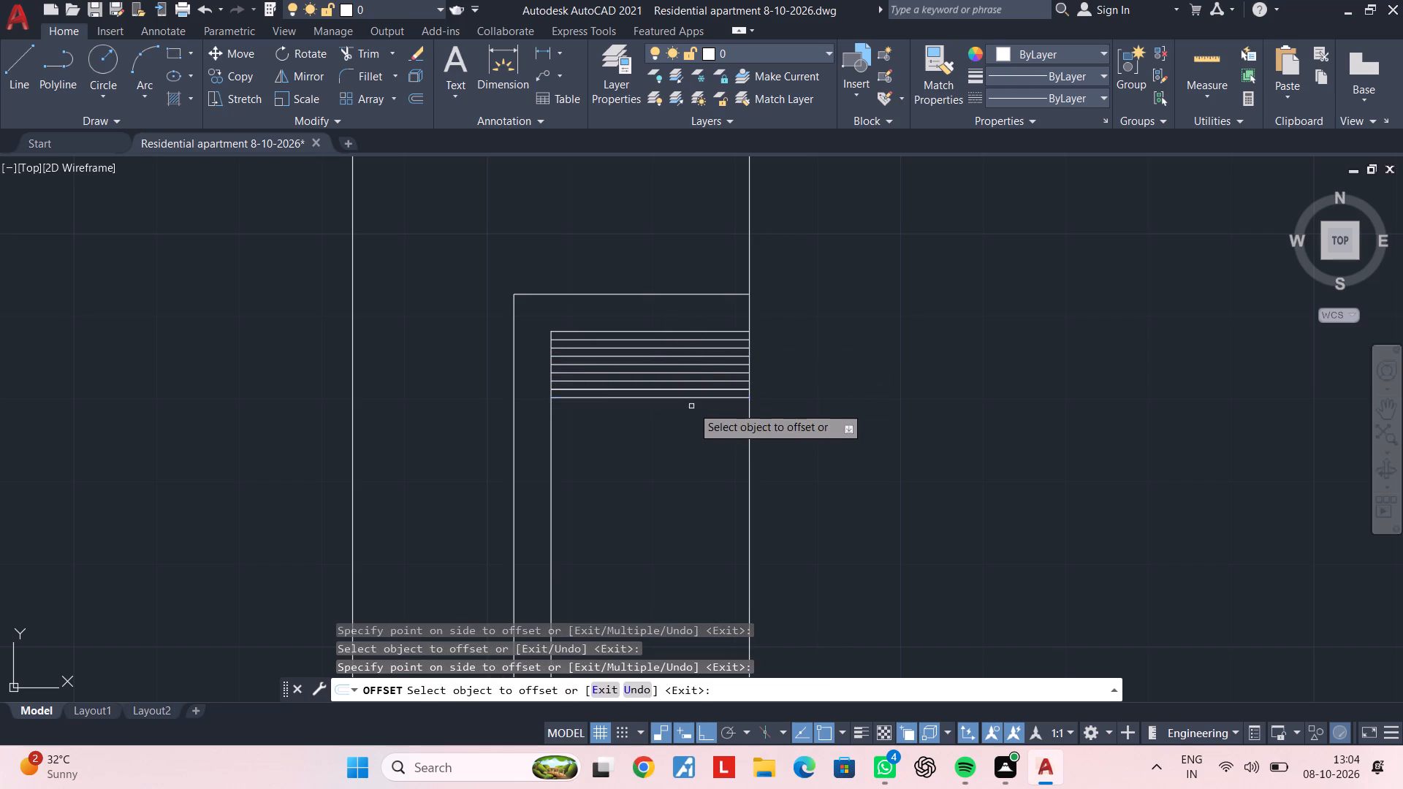
scroll(706, 418, "down", 2)
middle_click_drag(707, 419, 674, 394)
scroll(672, 392, "up", 3)
left_click(672, 370)
left_click(677, 393)
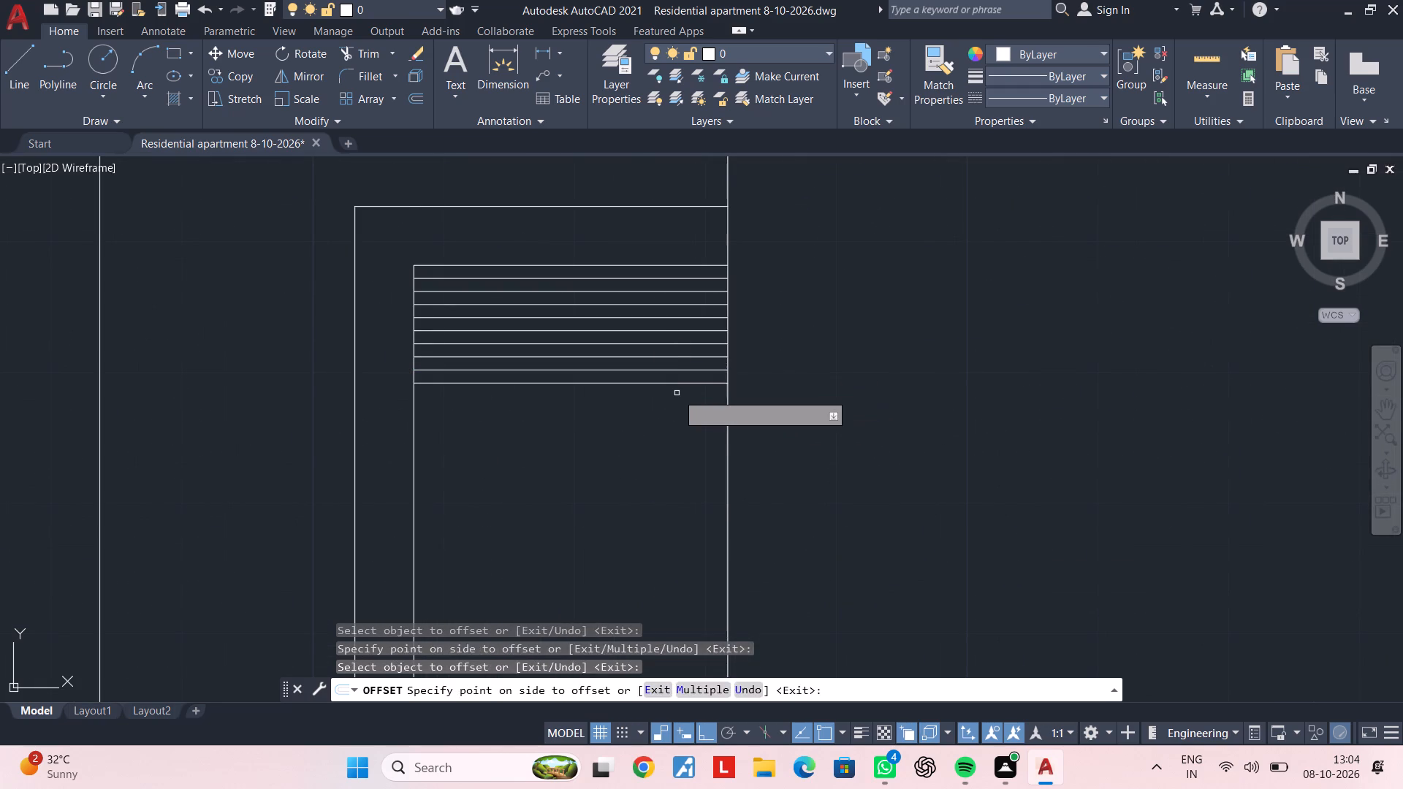
key("Escape")
key("Escape")
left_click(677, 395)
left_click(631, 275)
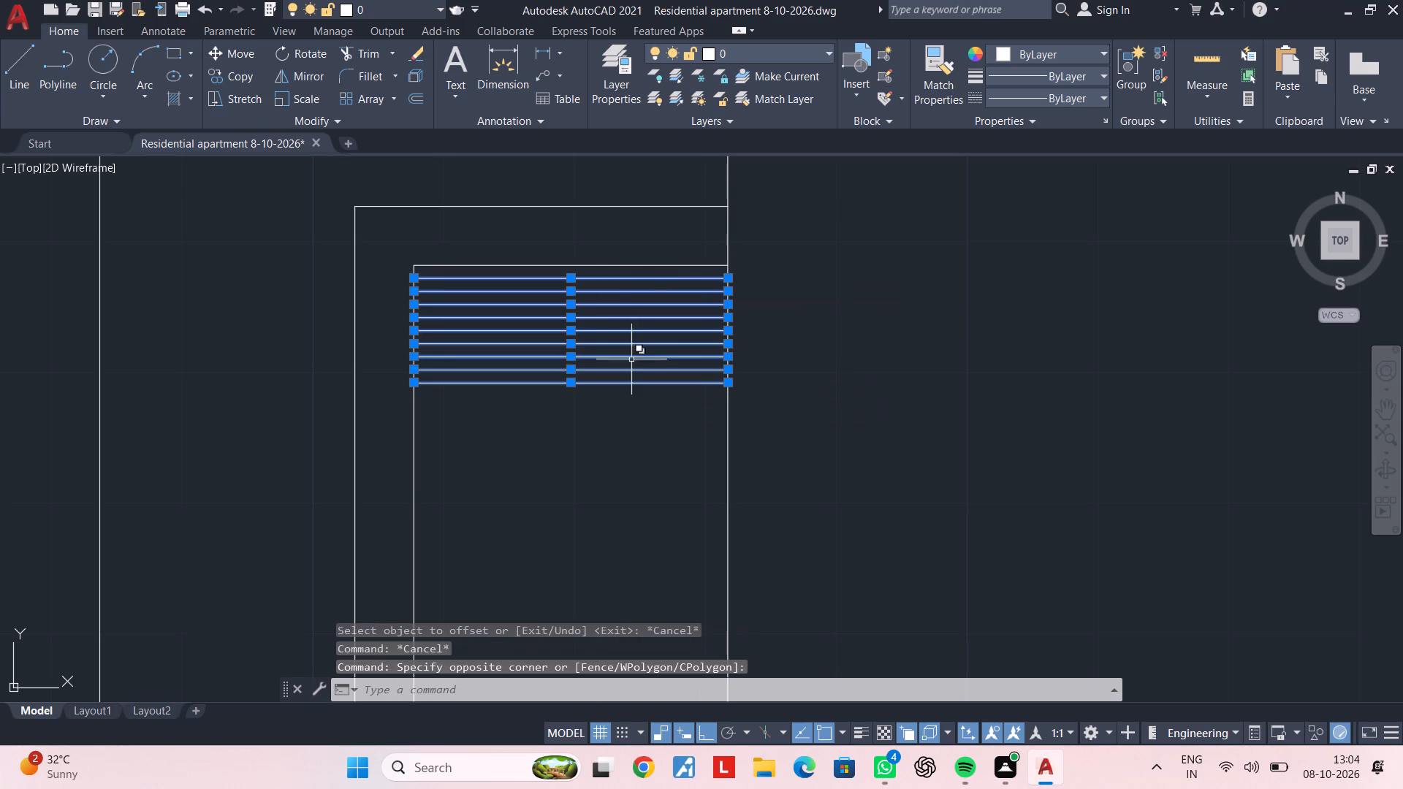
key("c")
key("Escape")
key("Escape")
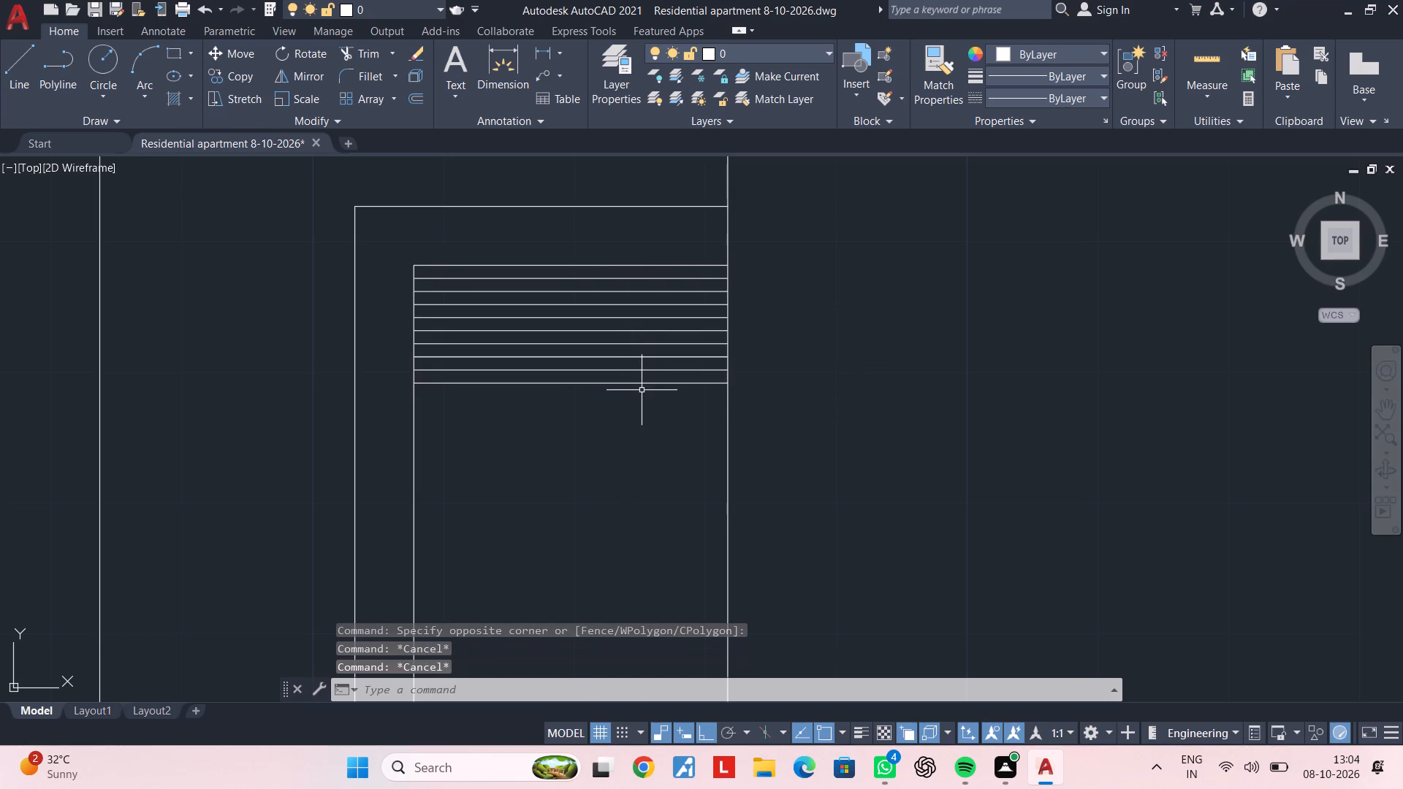
Mirror the 1"-spaced lines about the southwest recess's horizontal midline to its lower end, keeping the originals.
left_click(642, 390)
left_click(613, 281)
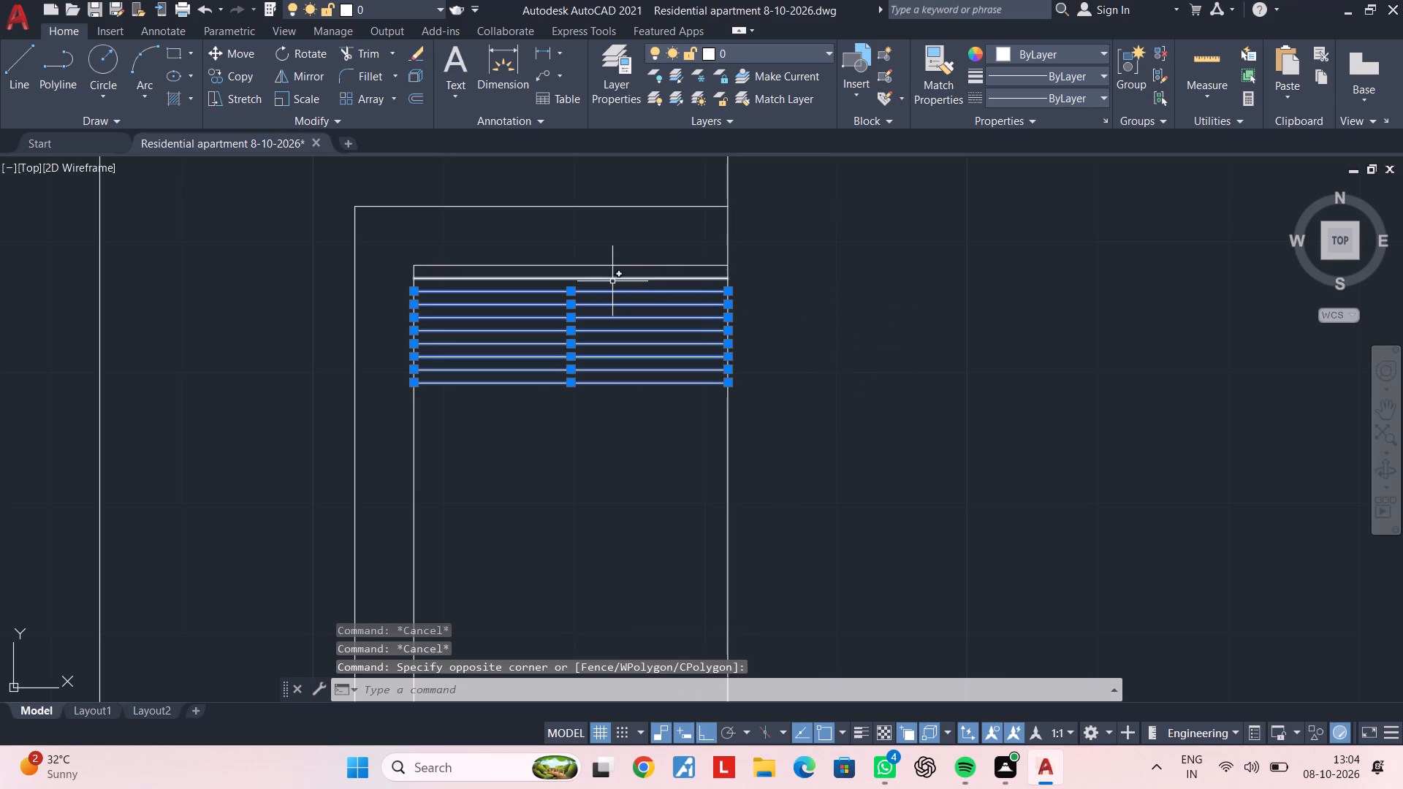
left_click(612, 278)
key("m")
key("i")
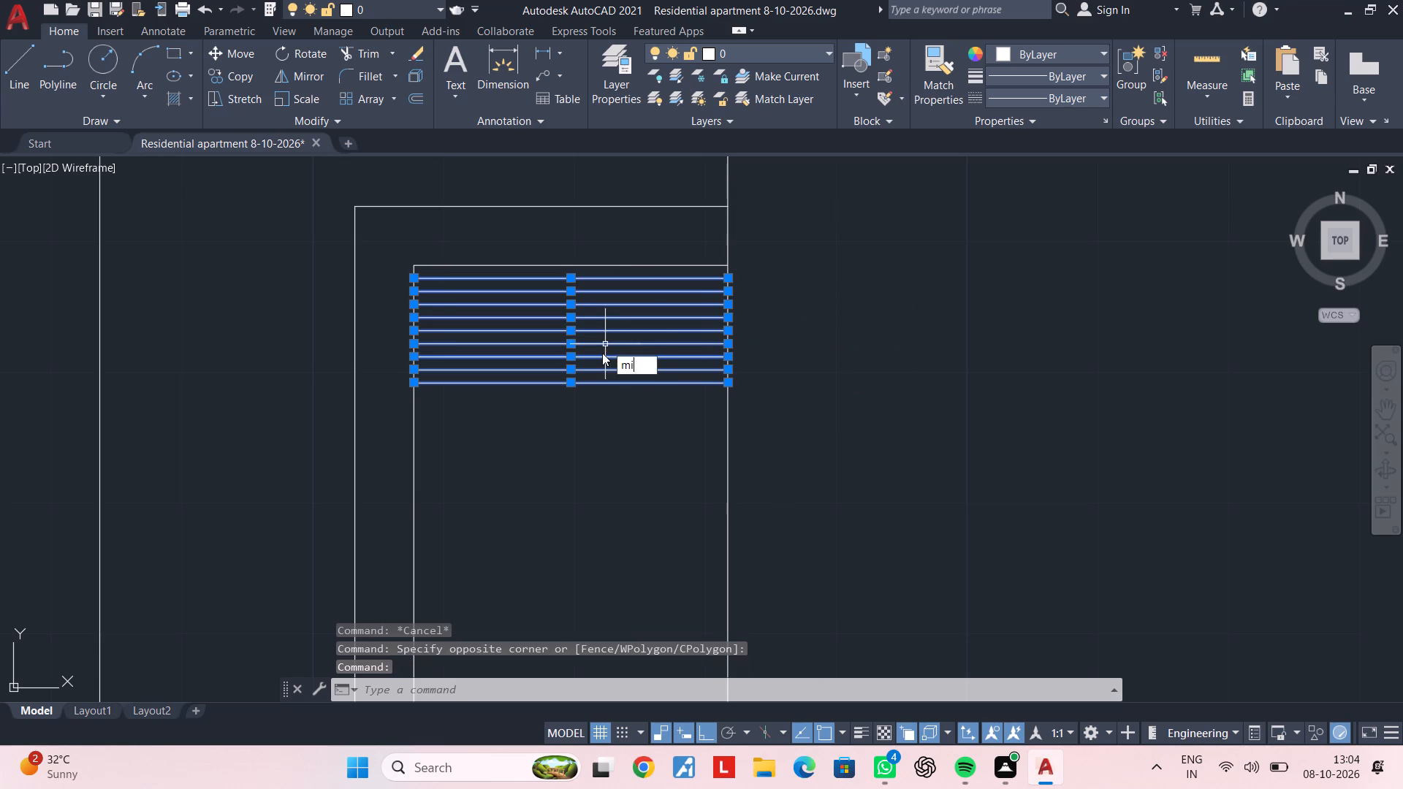
key("space")
middle_click_drag(623, 448, 631, 243)
scroll(734, 376, "down", 1)
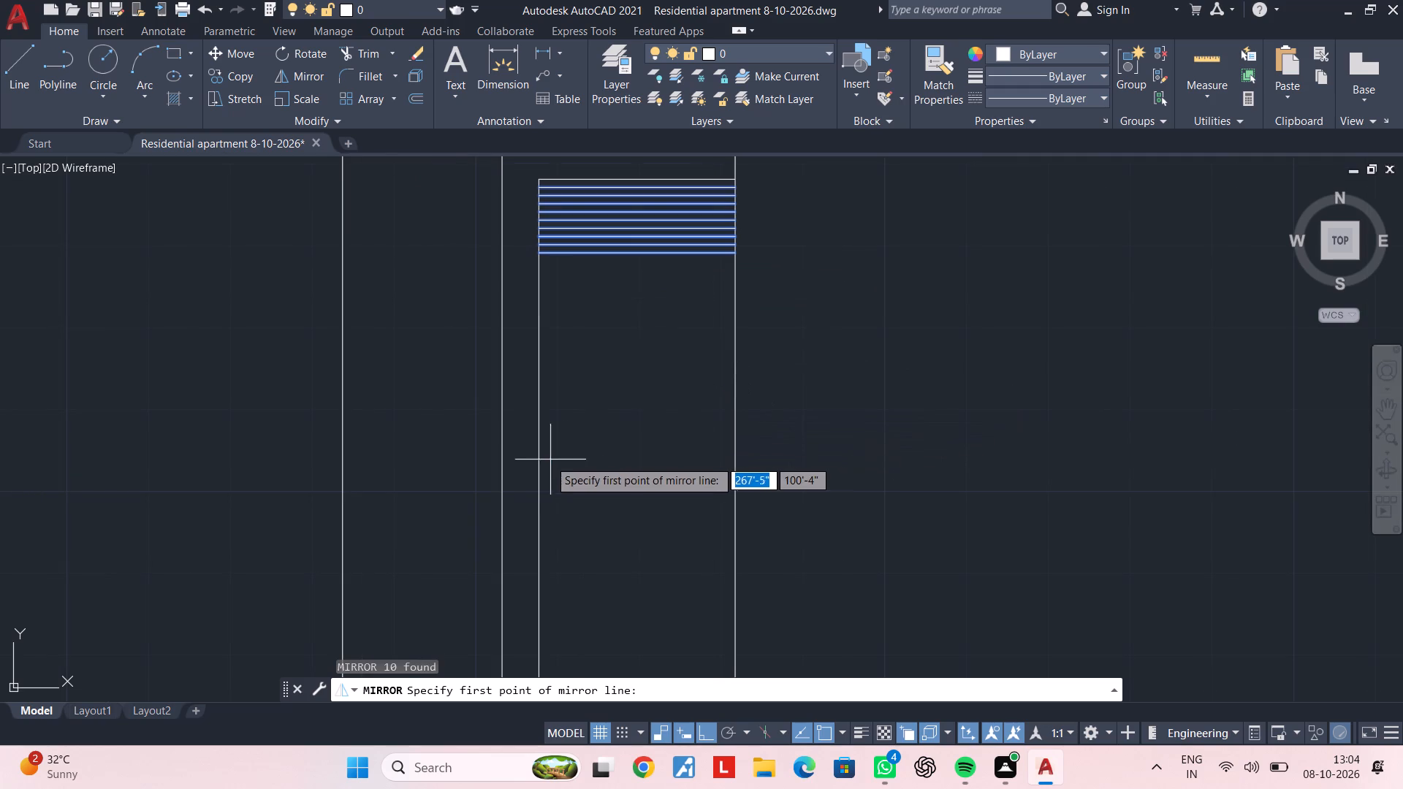
left_click(539, 443)
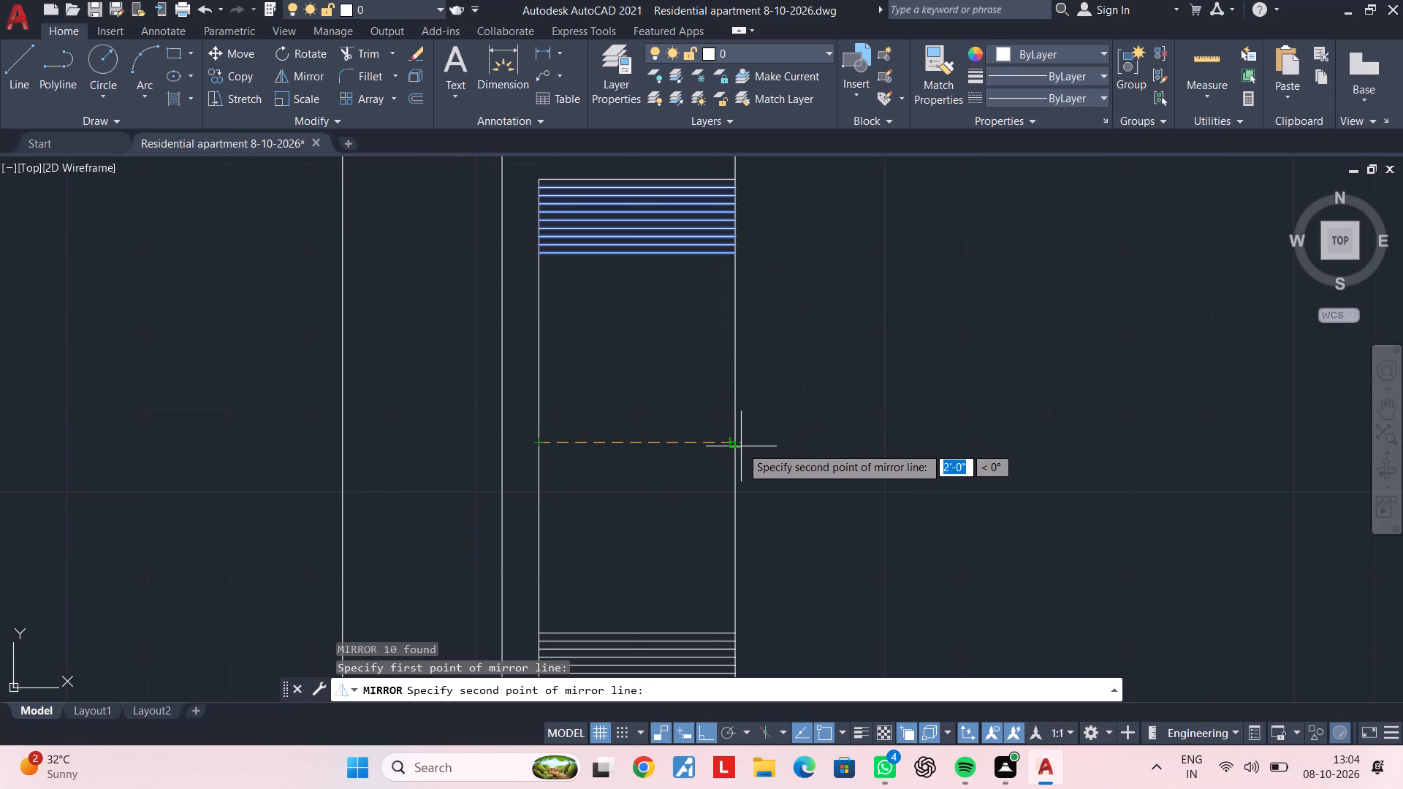
left_click(734, 444)
scroll(669, 455, "down", 1)
middle_click_drag(667, 426, 667, 354)
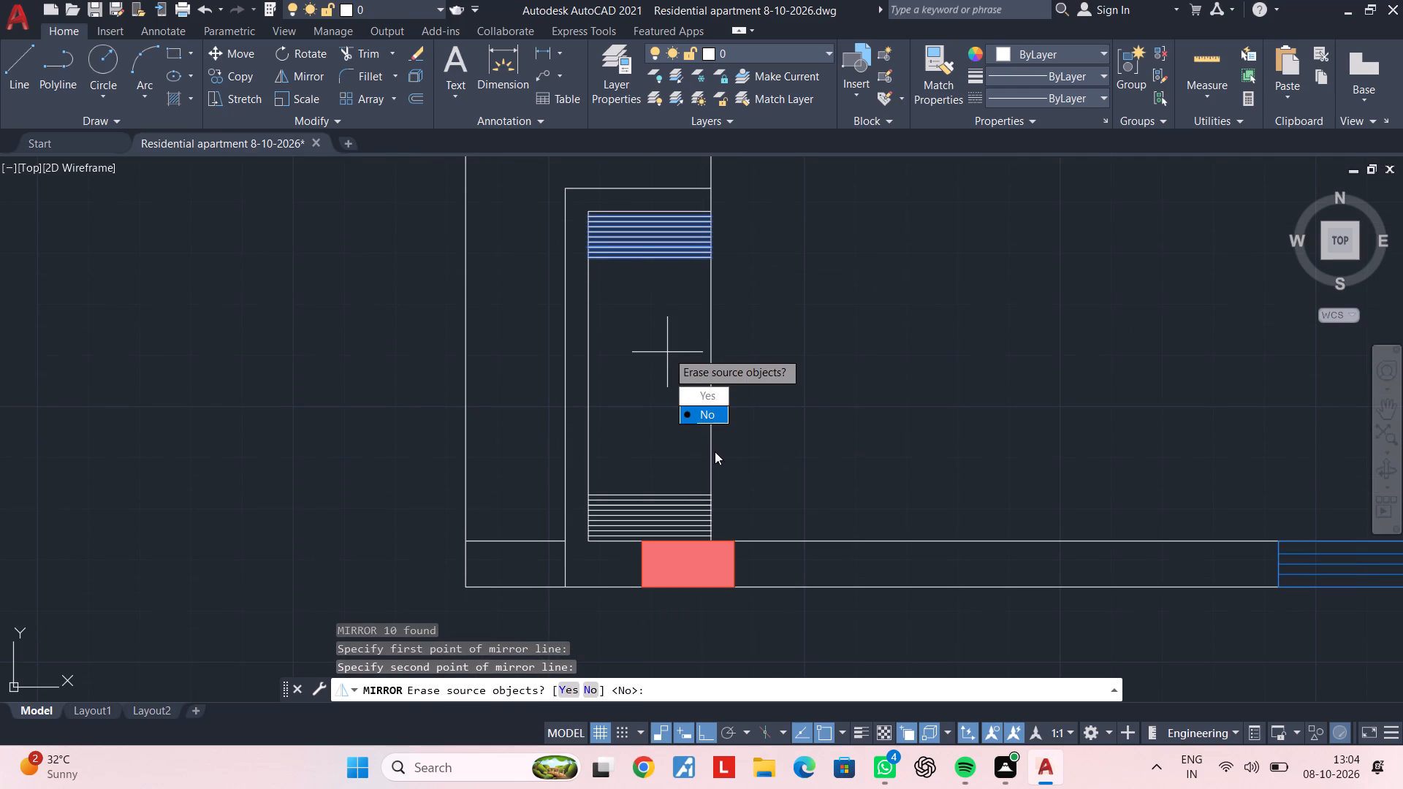
left_click_drag(715, 421, 667, 426)
key("Escape")
key("Escape")
key("Escape")
Offset the lowest line of the southwest recess's upper group downward five successive times at 1" spacing.
type("of 1\"")
key("Return")
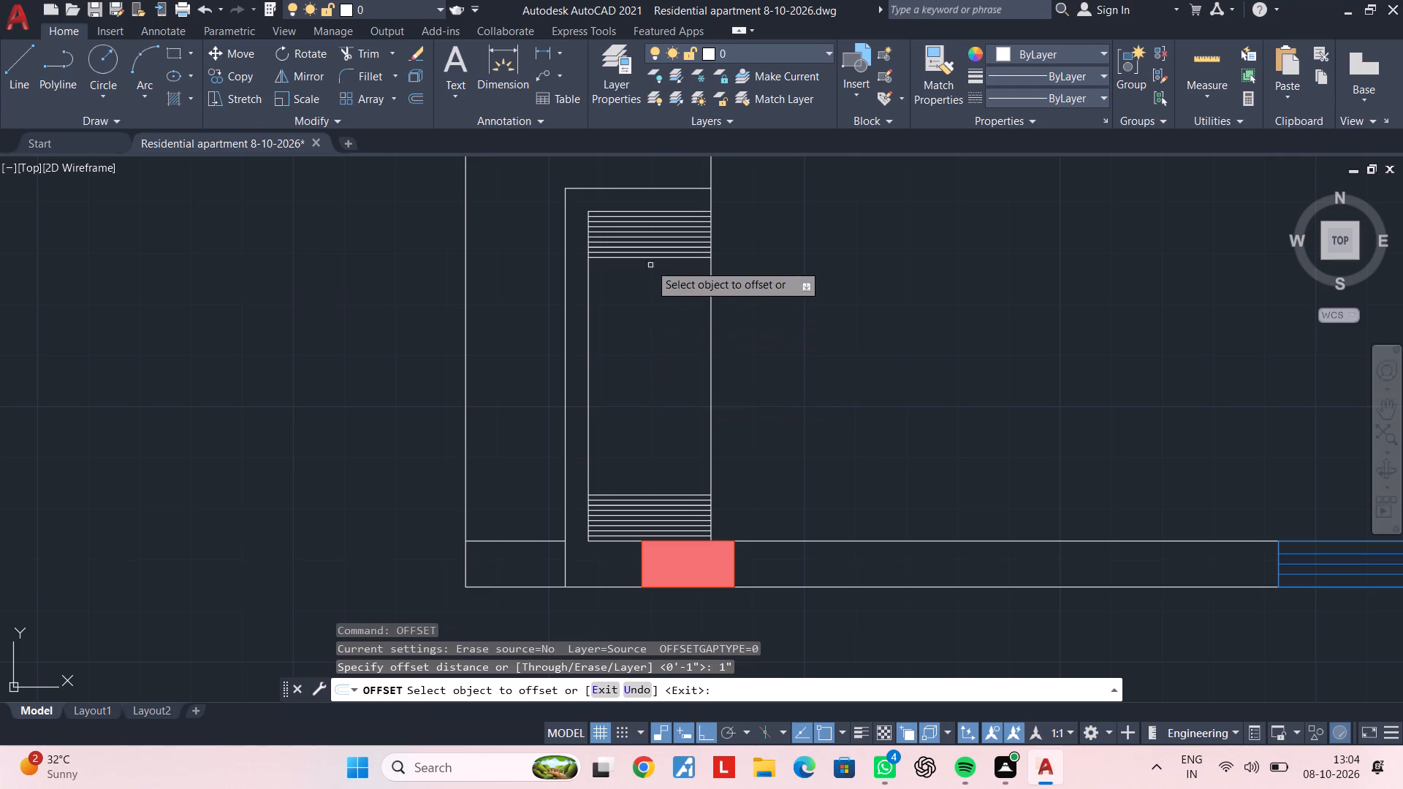
left_click(645, 259)
left_click(645, 302)
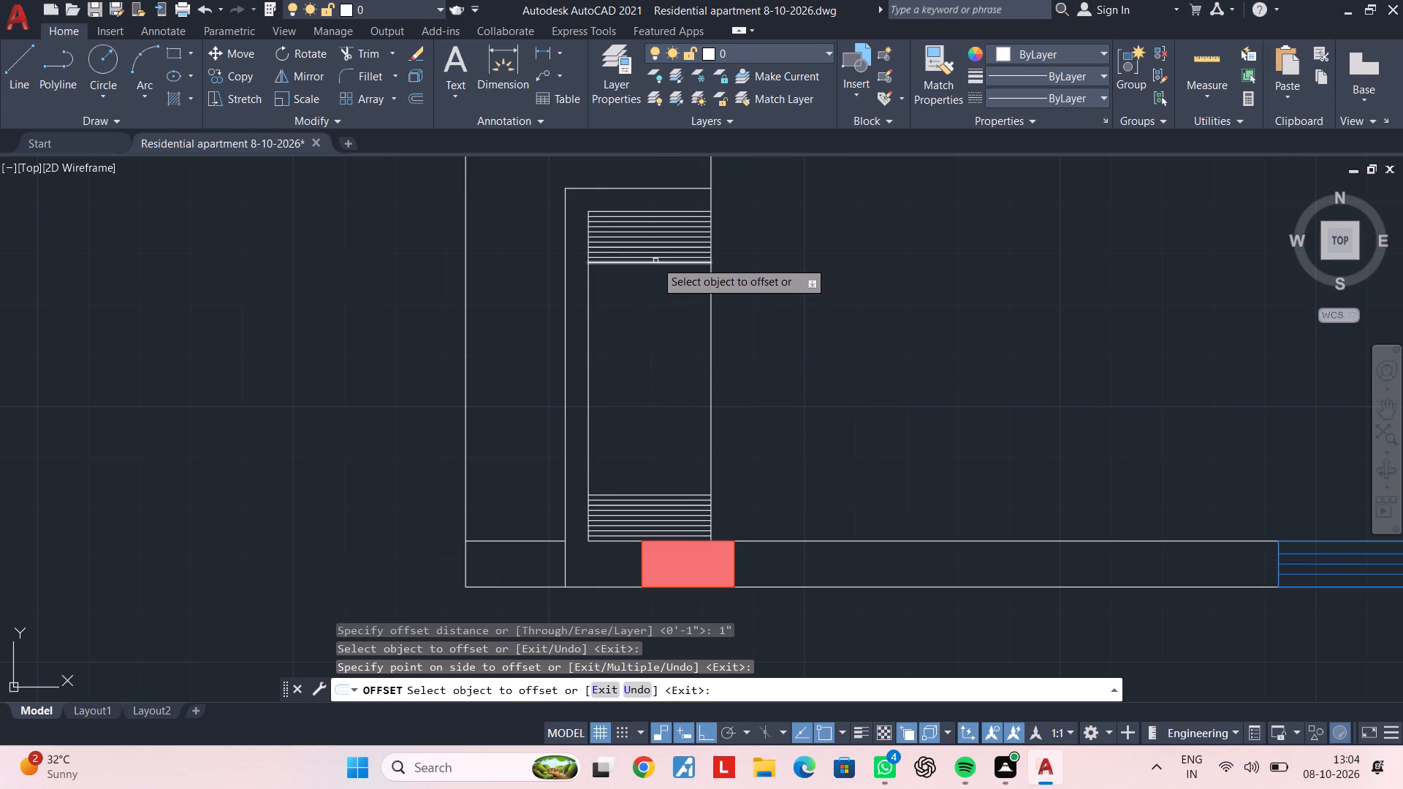
left_click(655, 261)
left_click(653, 294)
left_click(655, 268)
left_click(653, 295)
left_click(654, 272)
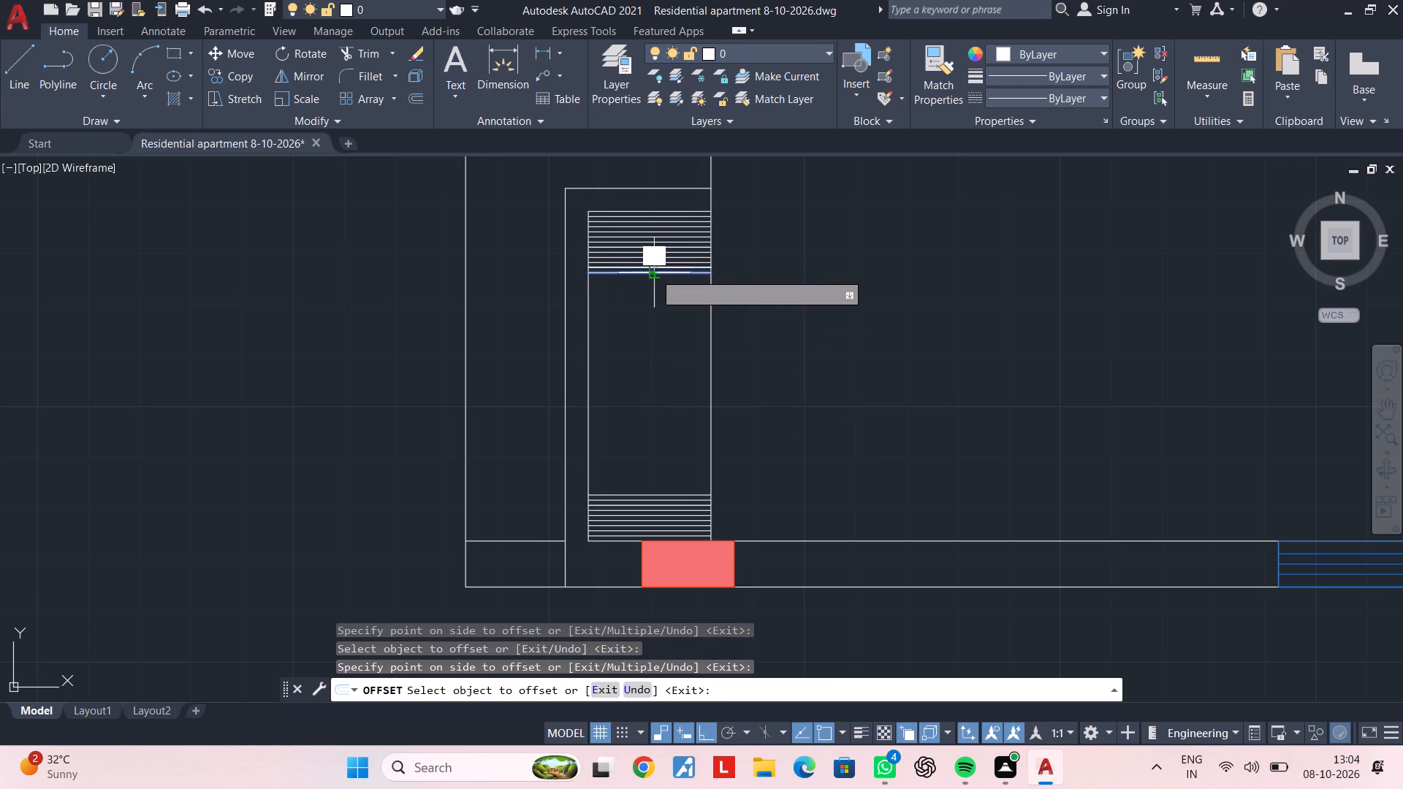
left_click(652, 294)
left_click(653, 278)
left_click(650, 327)
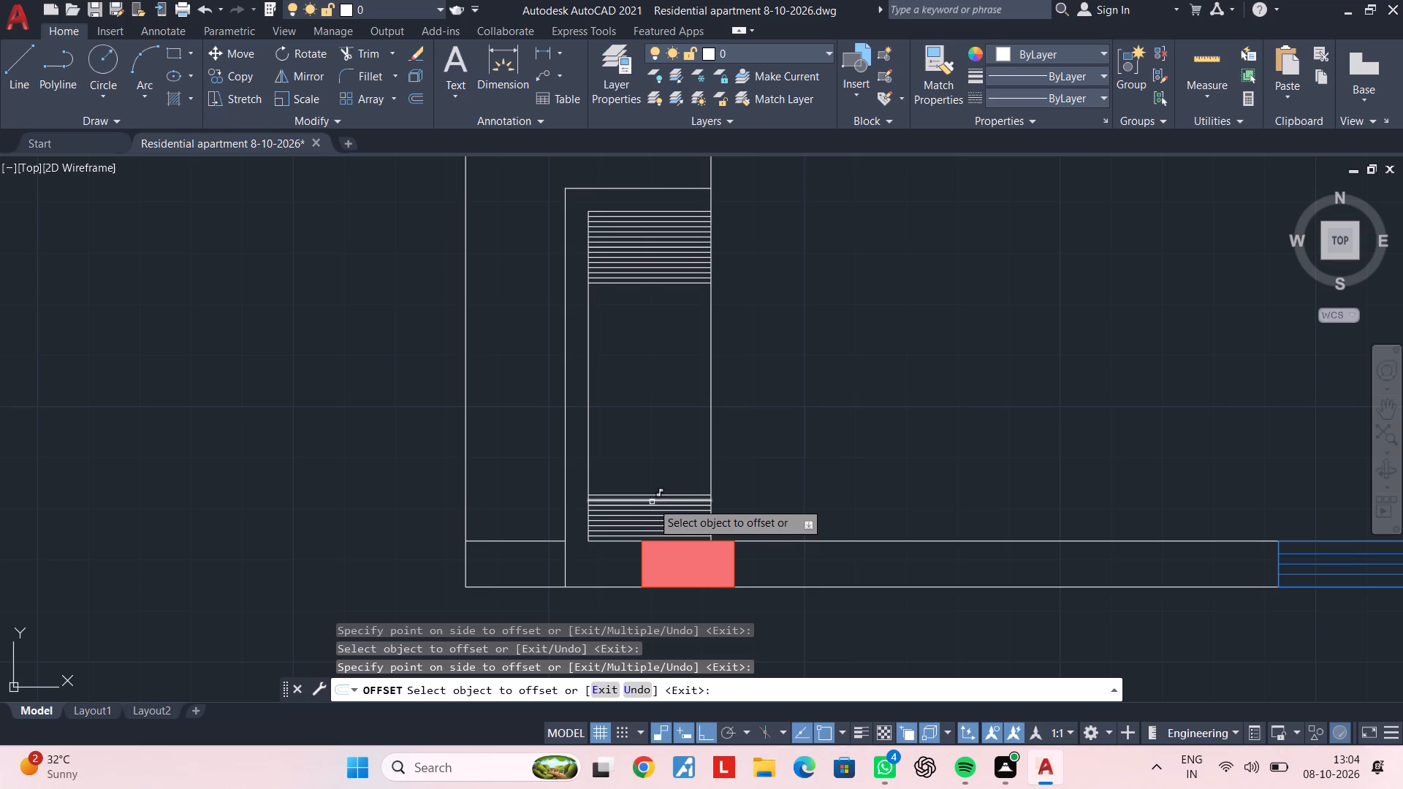
Offset the topmost line of the southwest recess's lower group upward five successive times at 1" spacing.
left_click(651, 495)
left_click(654, 447)
left_click(649, 489)
left_click(650, 443)
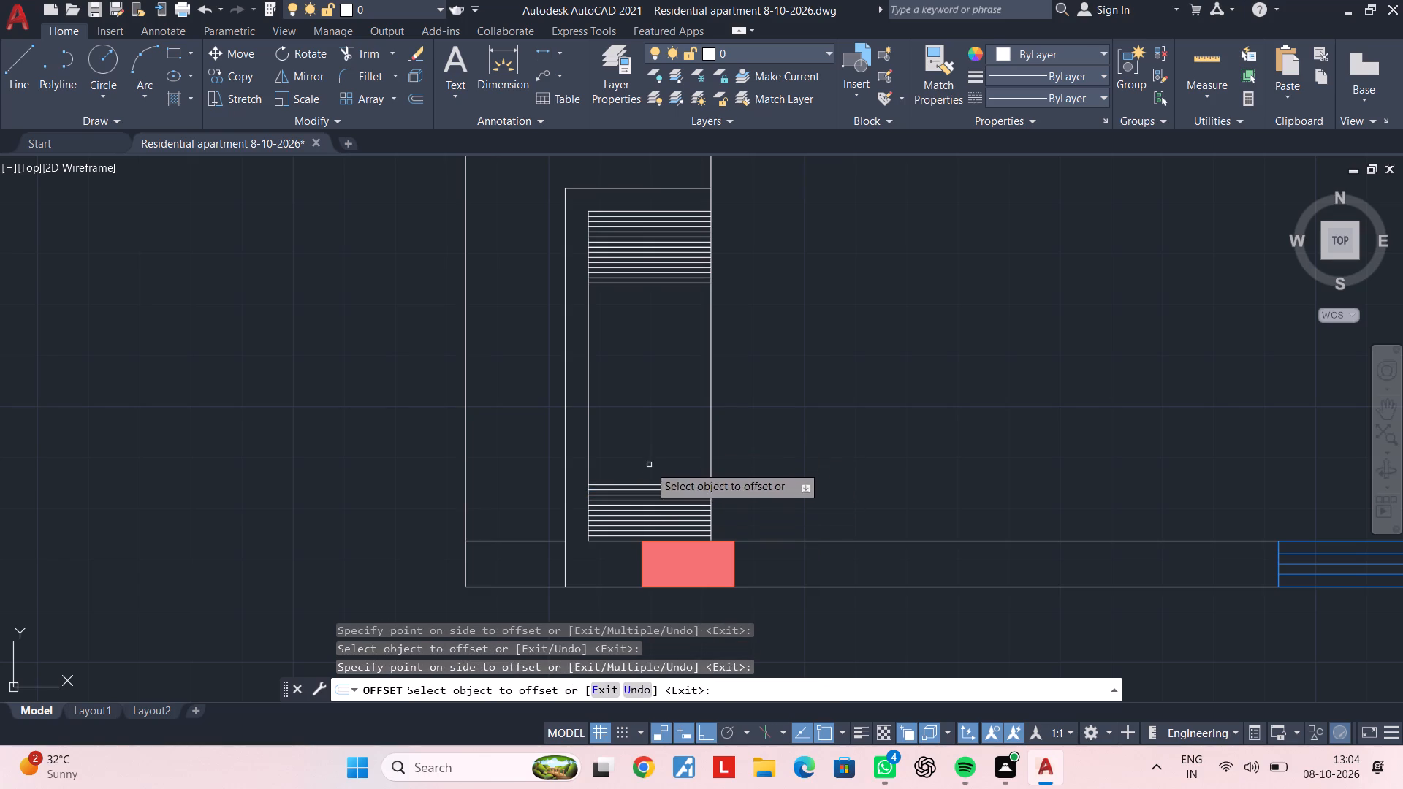
left_click(647, 483)
left_click(647, 462)
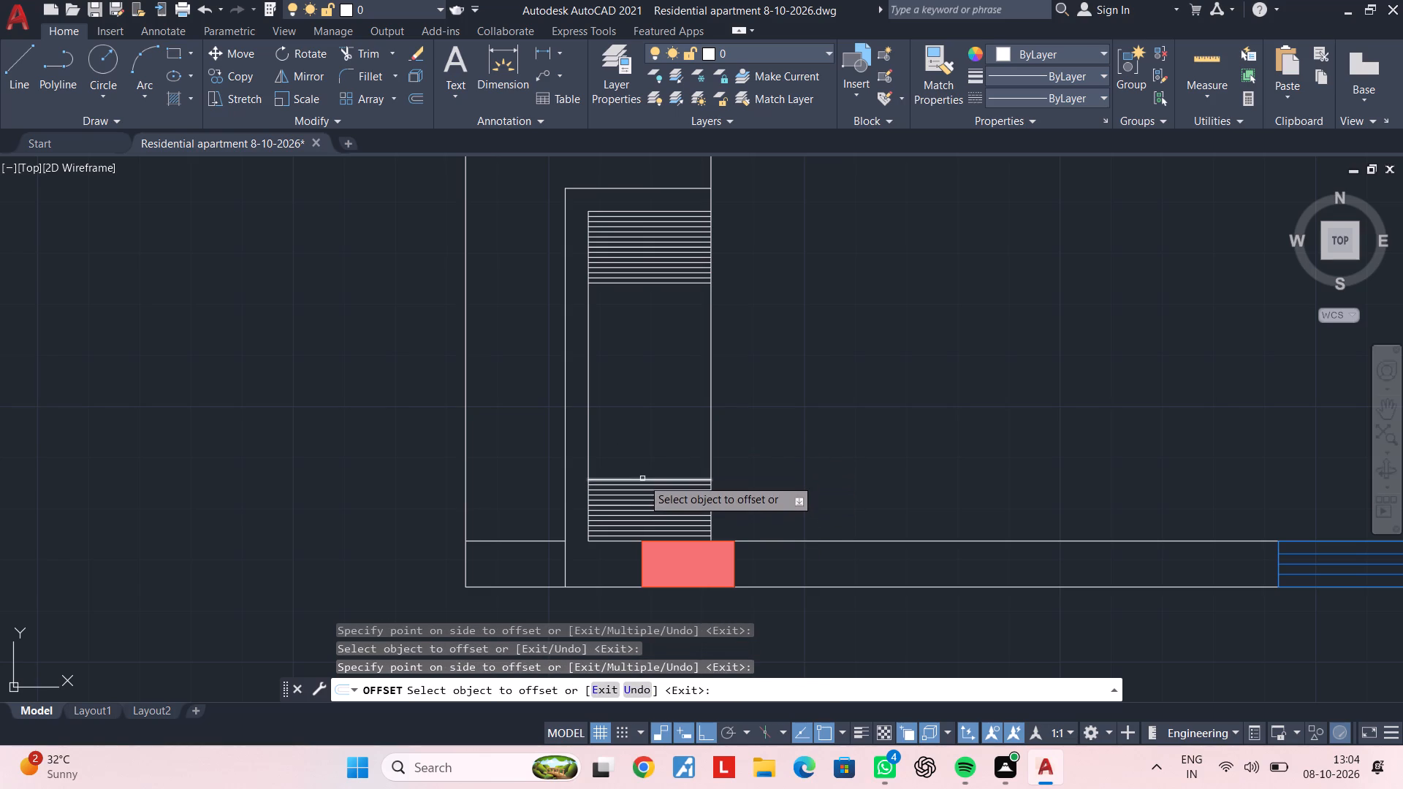
left_click(642, 479)
left_click(643, 397)
left_click(642, 476)
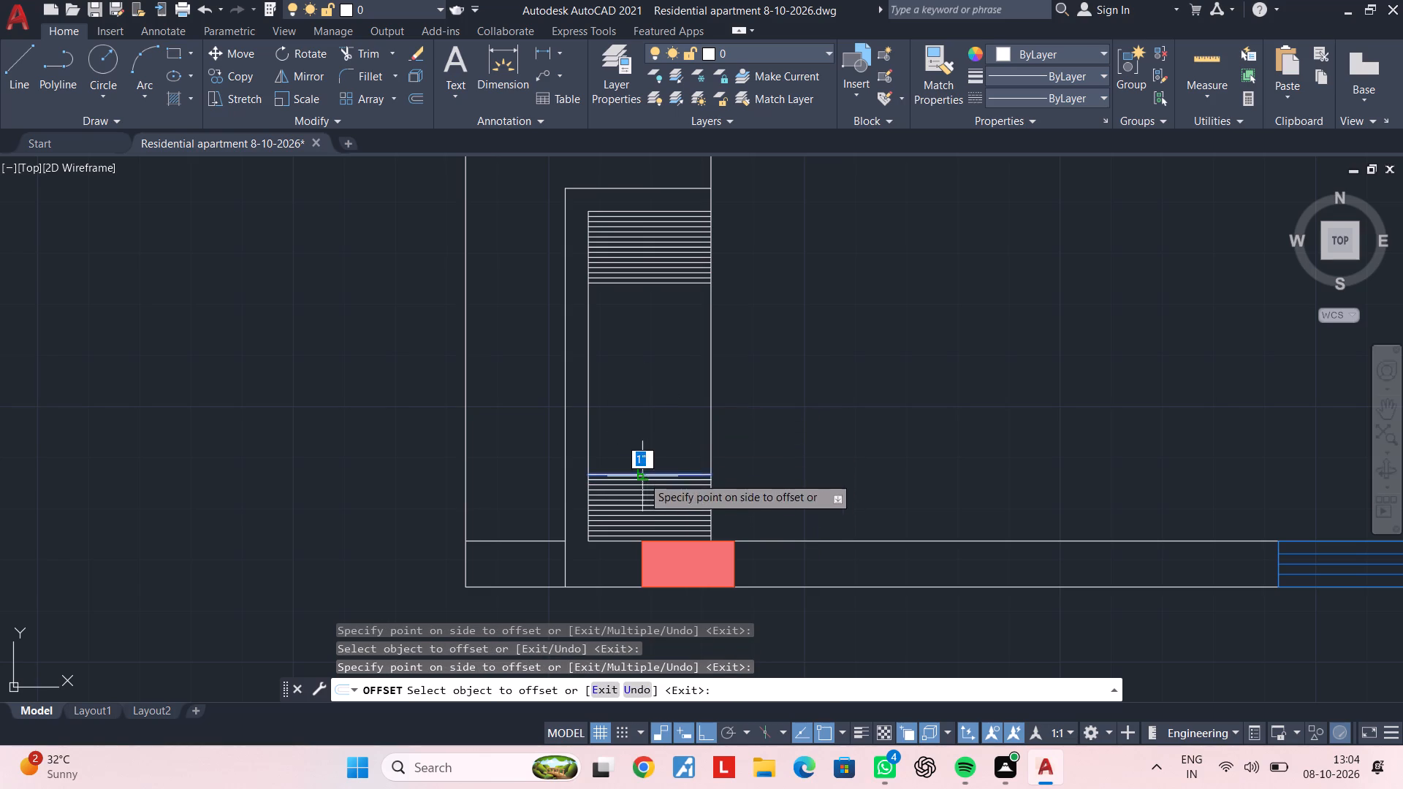
left_click(650, 429)
scroll(650, 429, "down", 3)
key("Escape")
Draw a line across the west wall along the bottom edge of the first column north of the southwest recess.
middle_click_drag(655, 319, 624, 449)
middle_click_drag(624, 371, 626, 388)
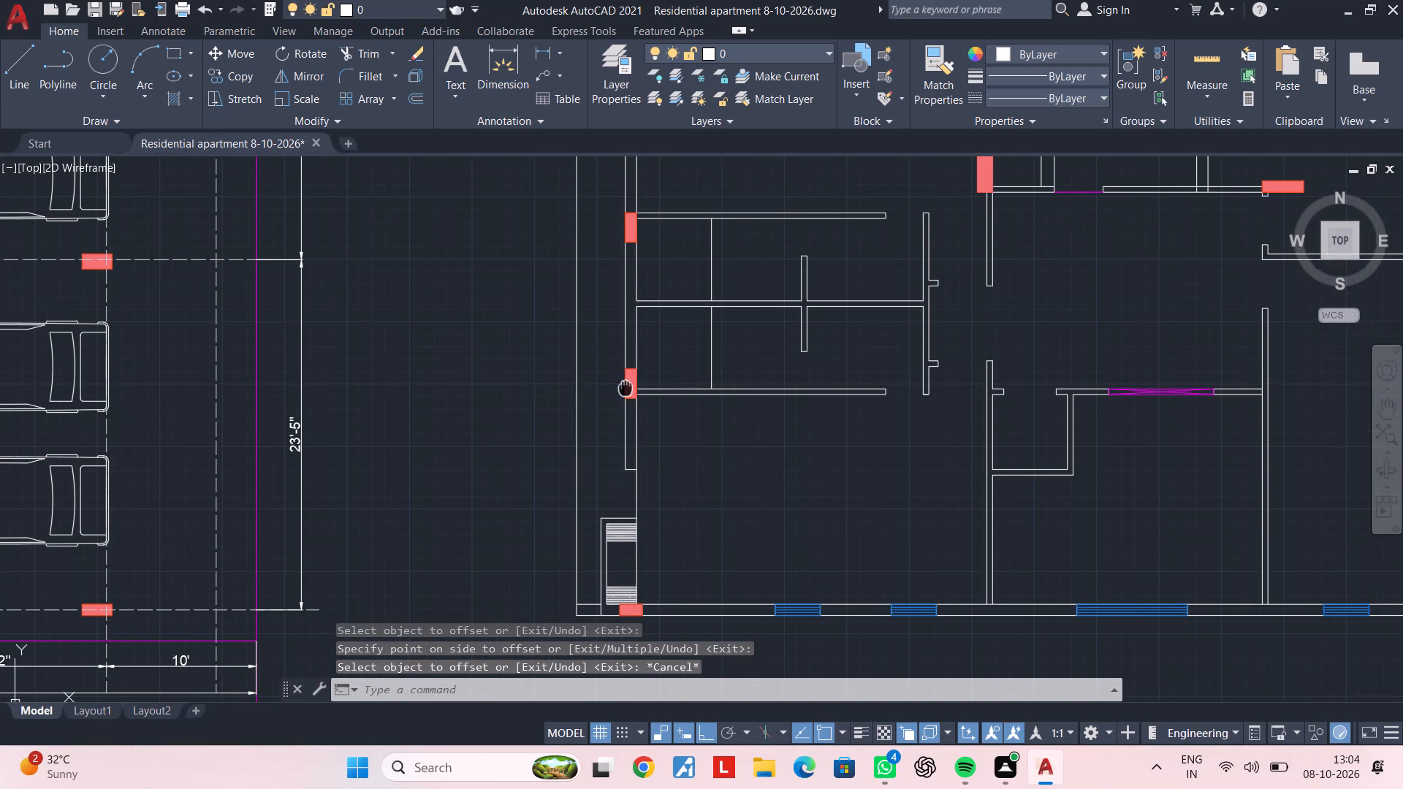
middle_click_drag(626, 388, 626, 392)
key("Escape")
key("Escape")
key("Escape")
key("Escape")
scroll(644, 502, "up", 2)
middle_click_drag(613, 498, 632, 481)
key("Escape")
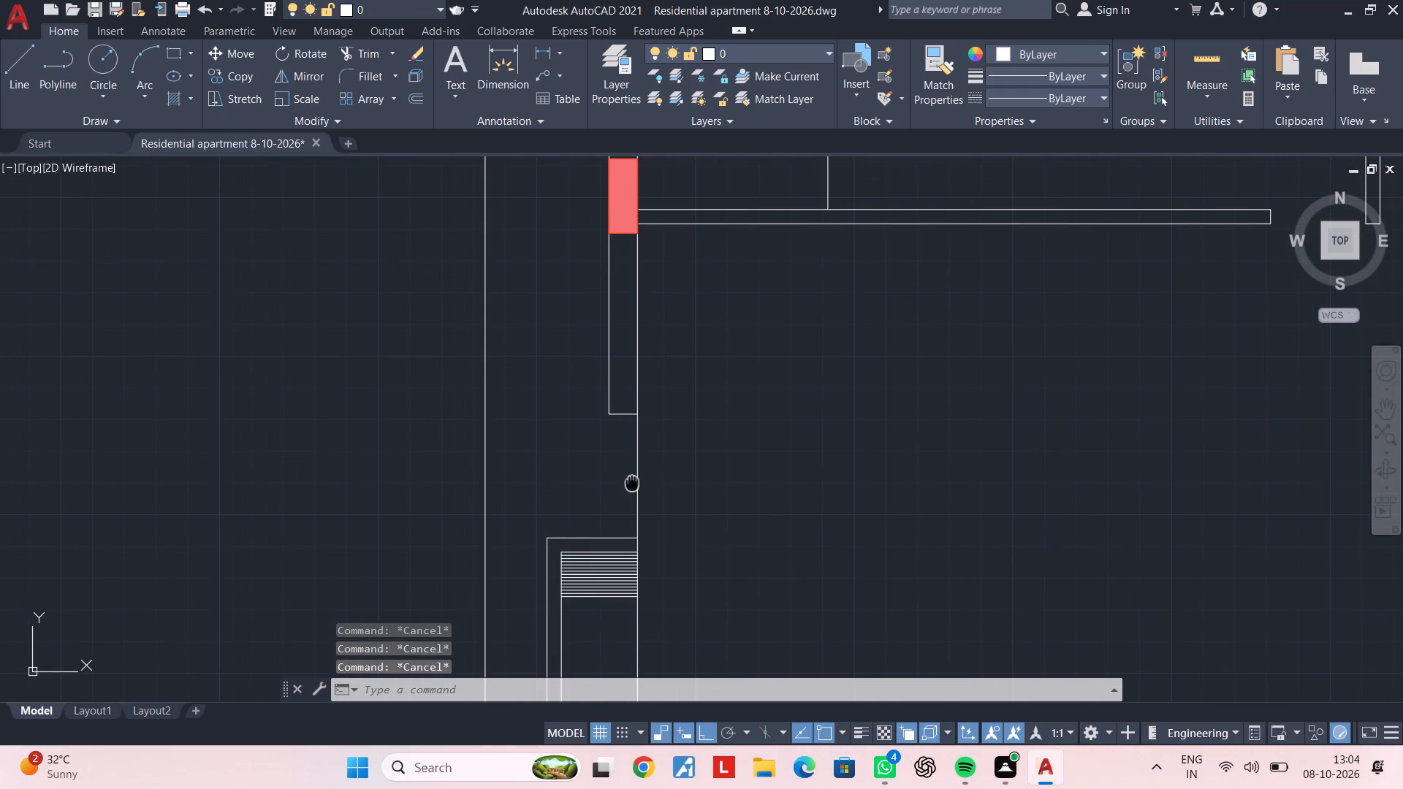
key("Escape")
key("Escape")
key("Escape")
key("Escape")
key("Escape")
scroll(625, 409, "up", 1)
middle_click_drag(620, 424, 590, 497)
key("Escape")
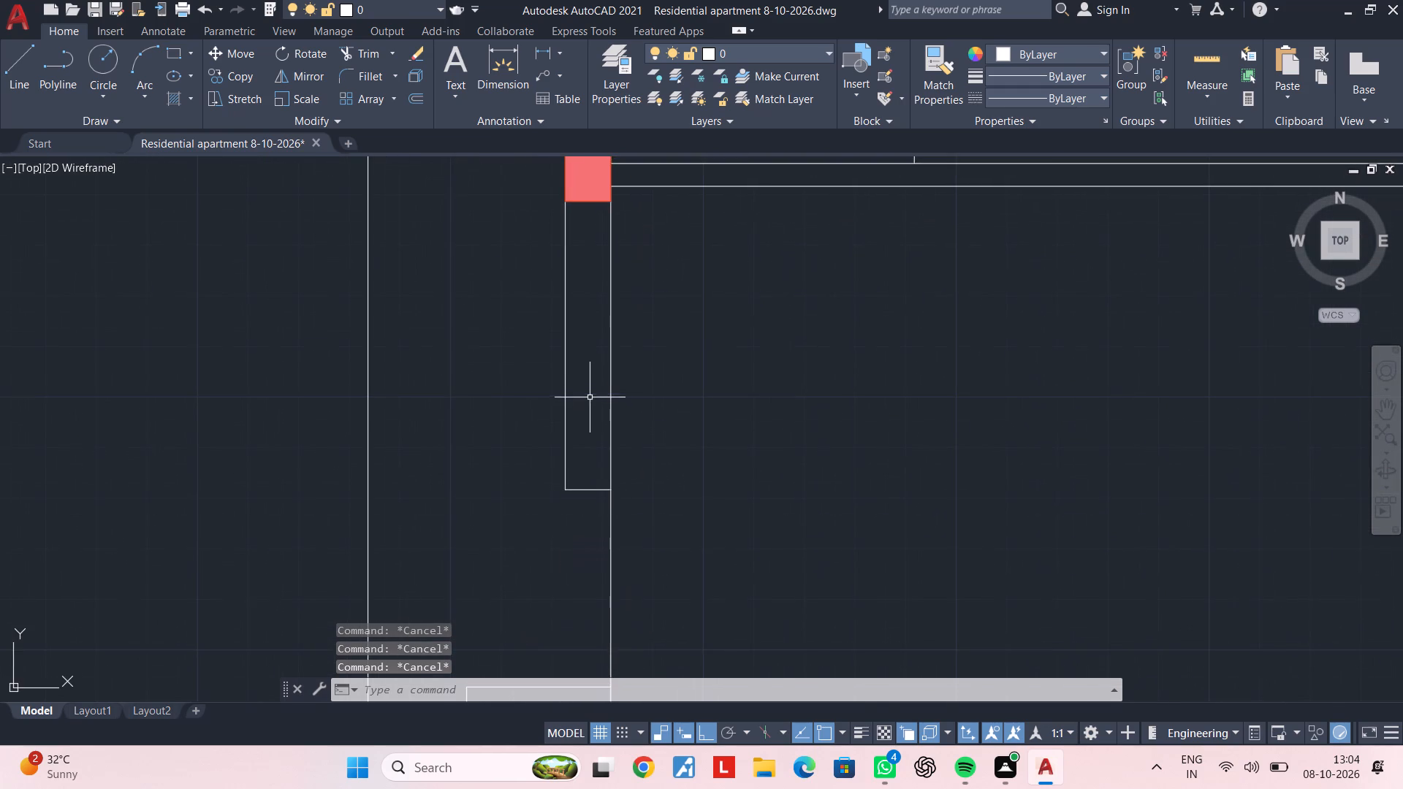
middle_click_drag(588, 405, 555, 501)
key("Escape")
key("Escape")
key("Escape")
type("l")
key("space")
scroll(536, 309, "up", 1)
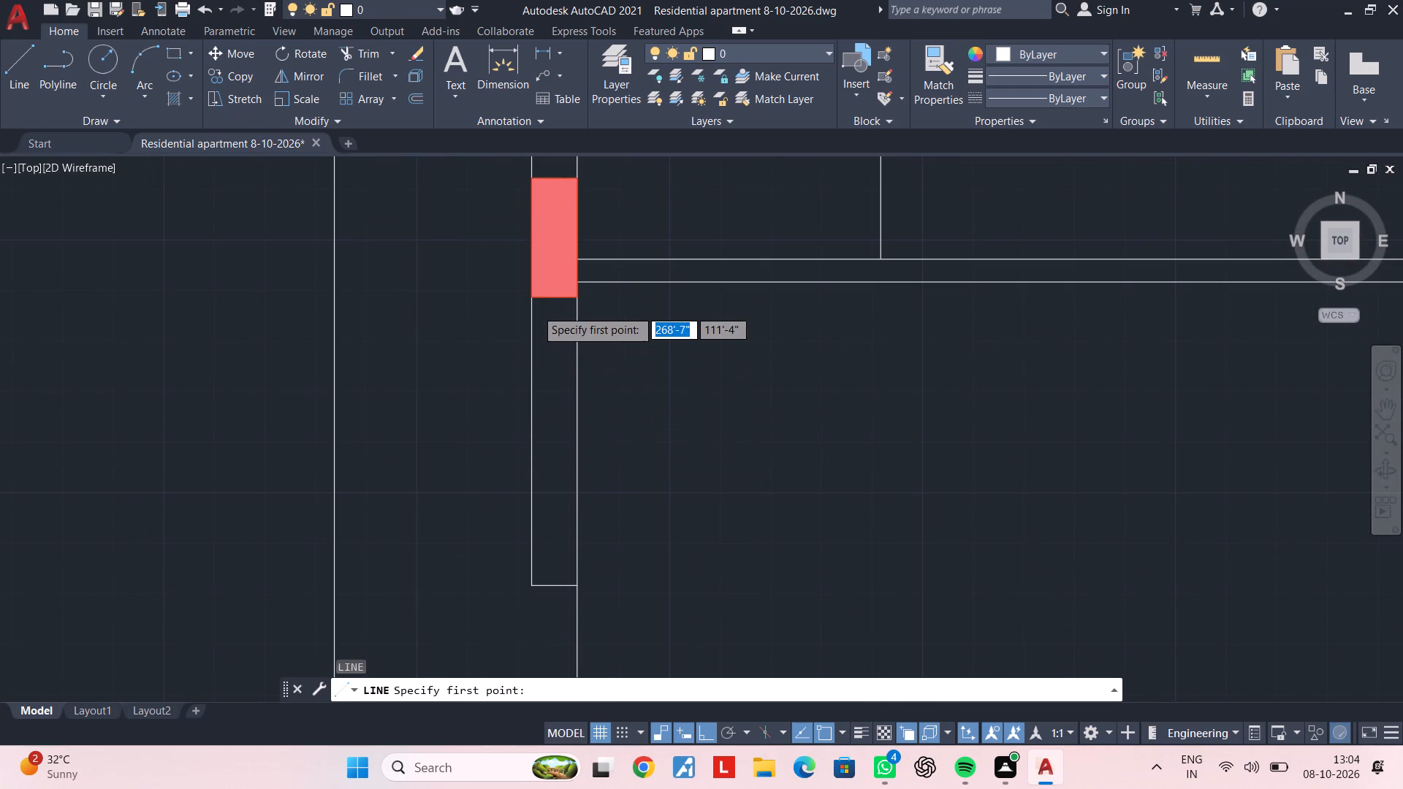
scroll(537, 308, "up", 1)
left_click(517, 289)
left_click(636, 286)
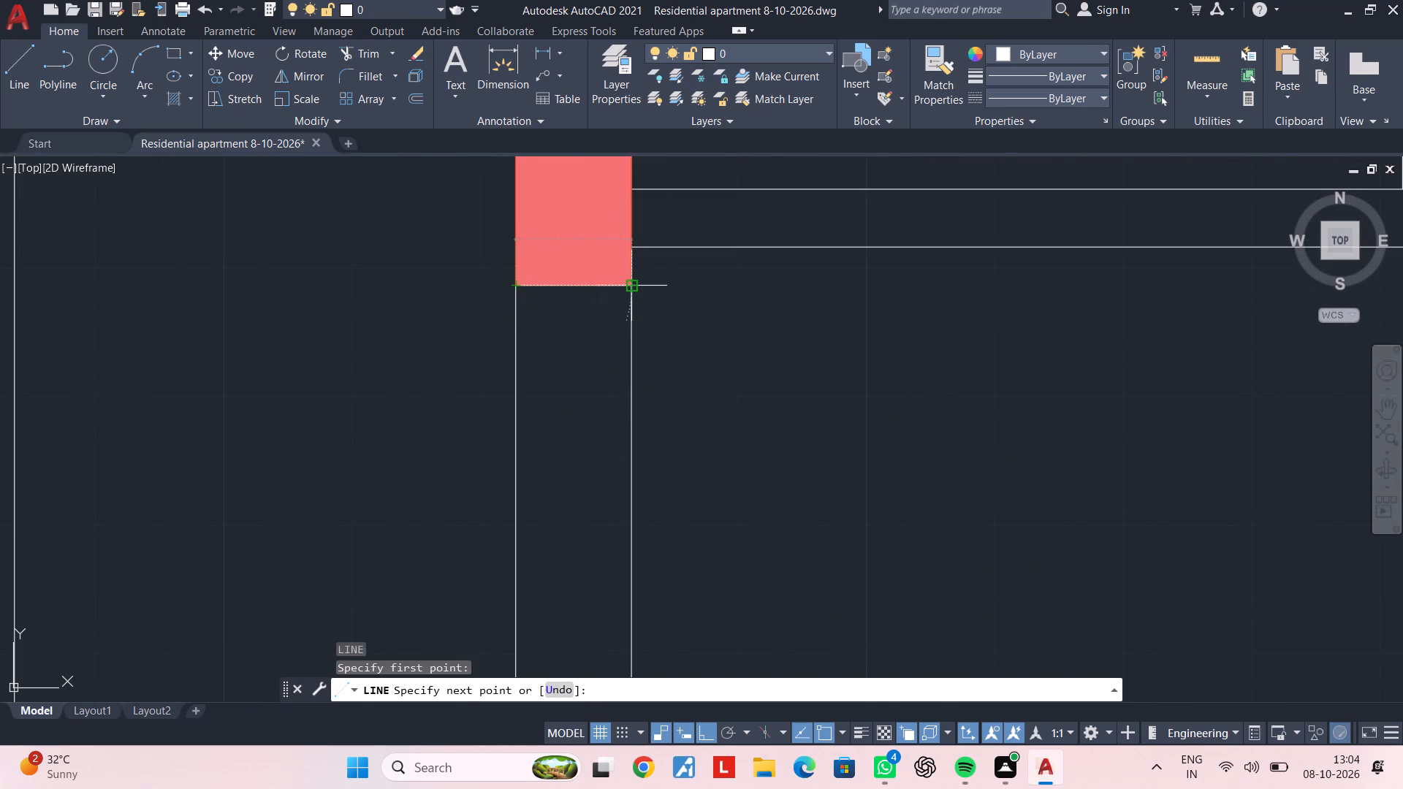
scroll(750, 443, "down", 2)
middle_click_drag(748, 448, 714, 291)
key("Escape")
key("Escape")
key("Escape")
Measure the west wall segment from that column's bottom edge to the wall's closing line with a linear dimension, without placing it.
middle_click_drag(696, 427, 650, 454)
key("Escape")
key("Escape")
key("Escape")
left_click(543, 51)
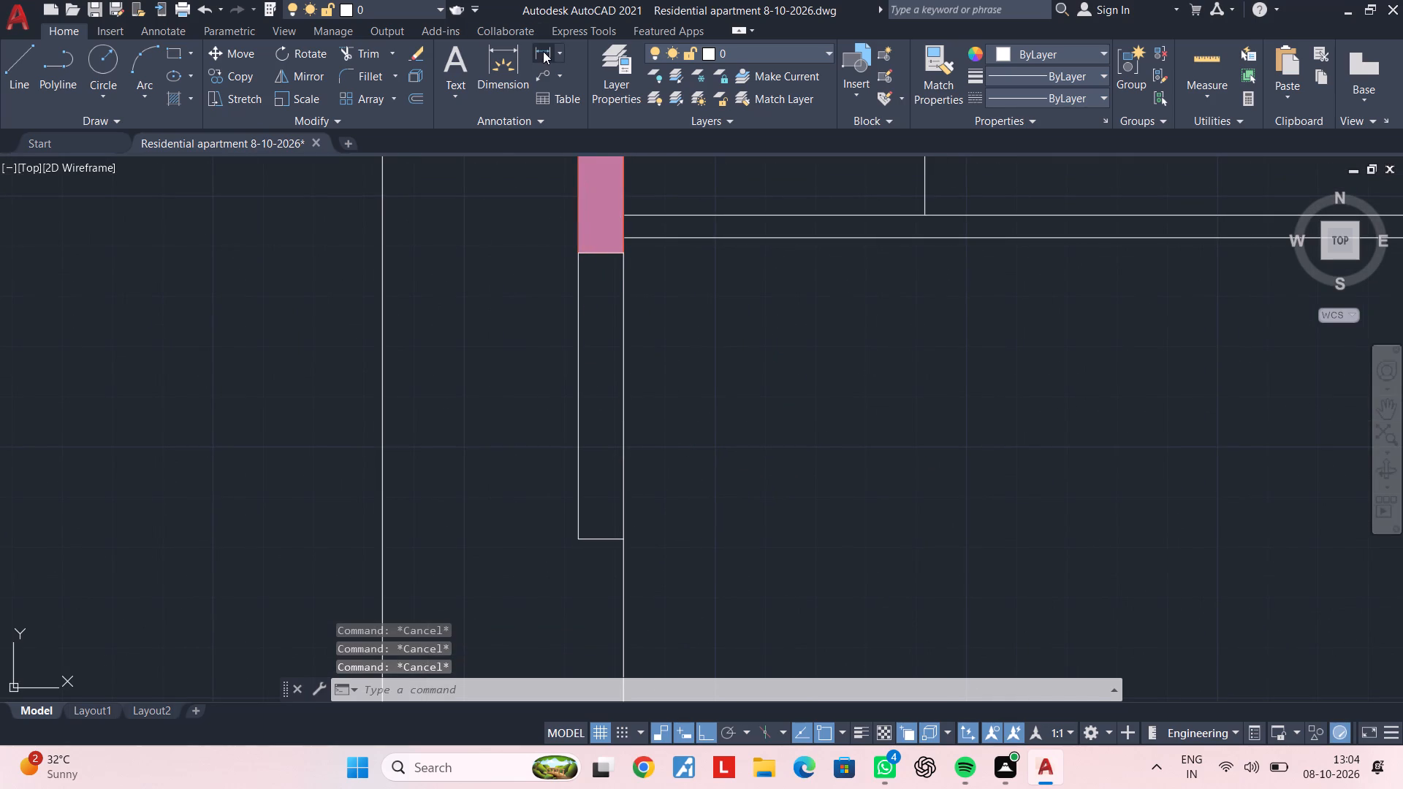
left_click(626, 256)
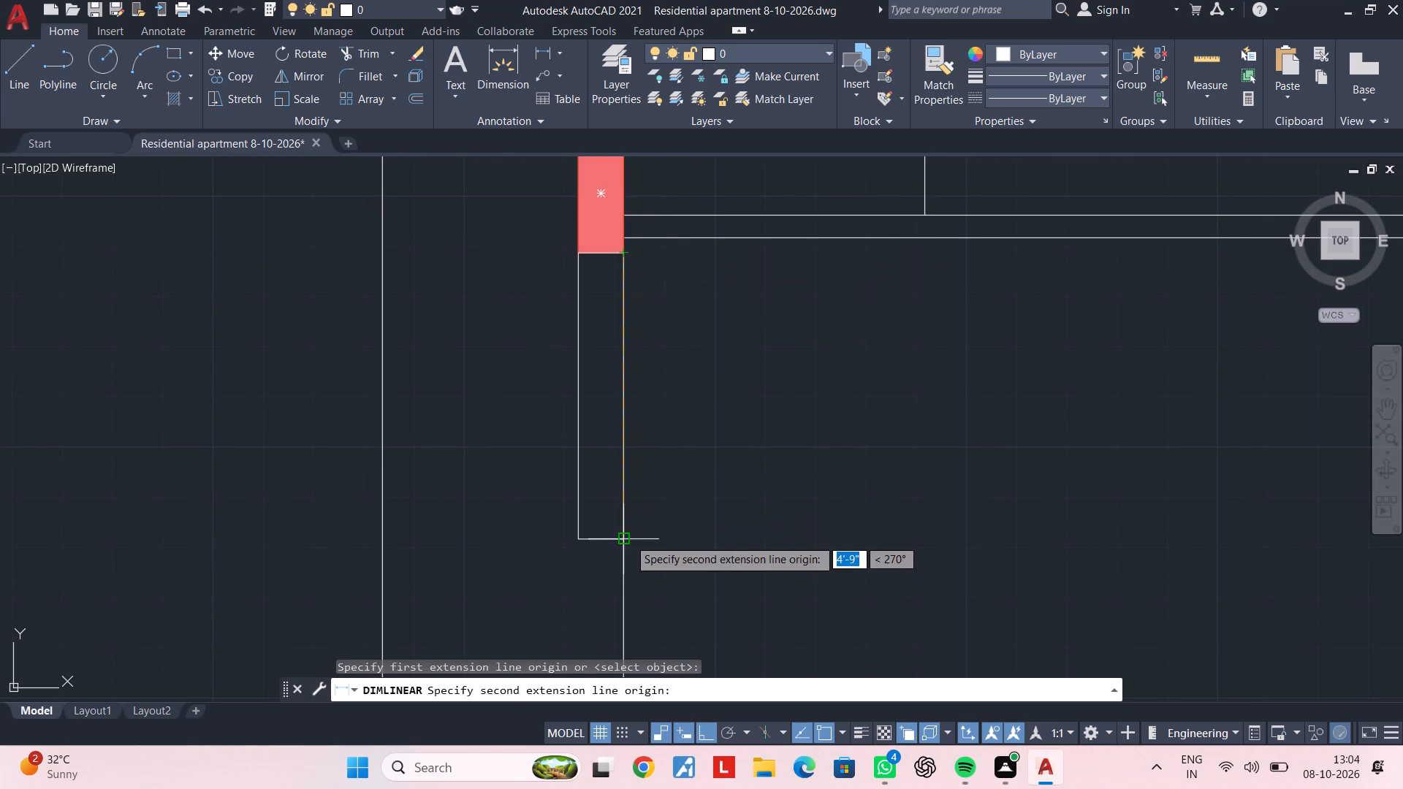
left_click(626, 537)
key("Escape")
key("Escape")
key("Escape")
Draw a window rectangle about 4'-9" long across the west wall's thickness, from the column's bottom edge to the closing line.
type("rec")
key("space")
left_click(578, 254)
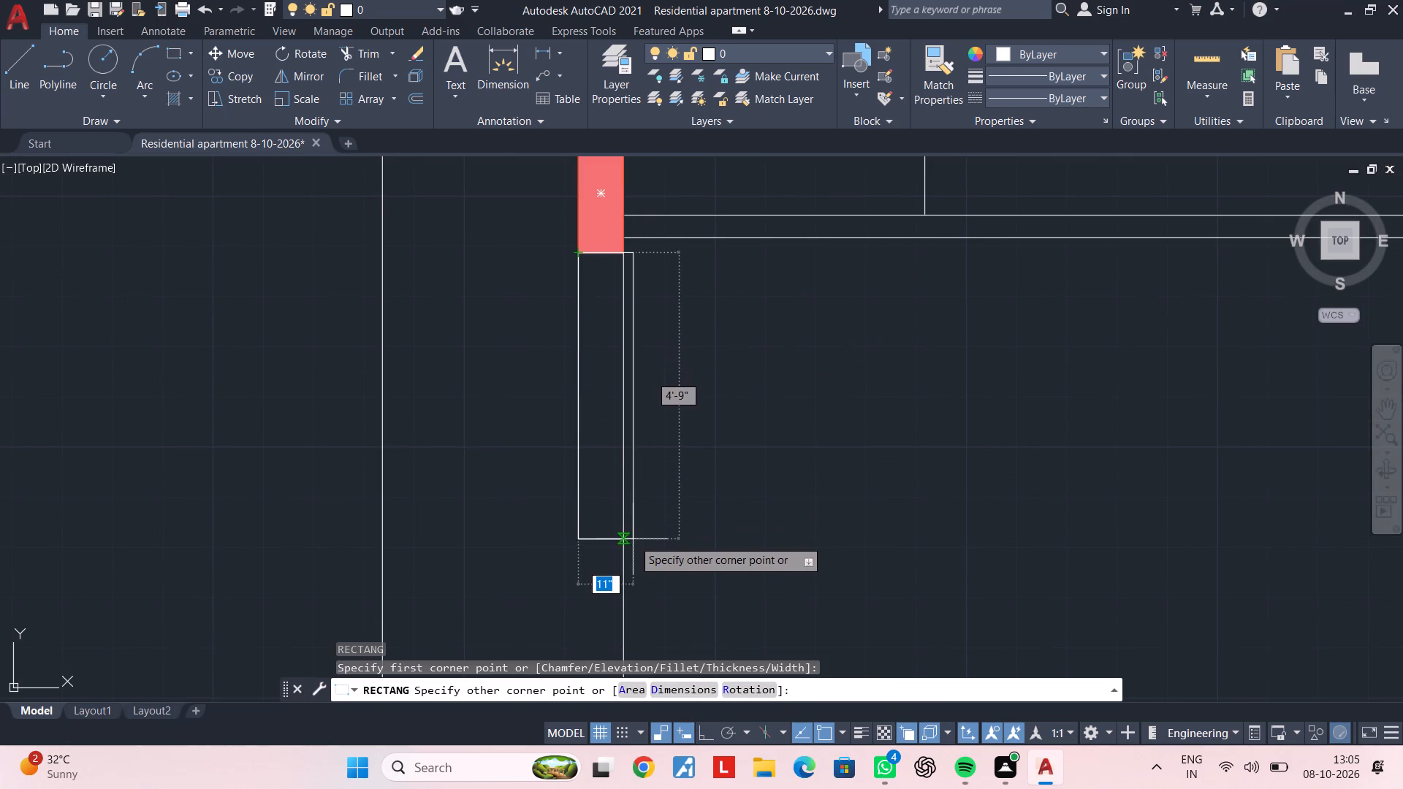
left_click(625, 540)
key("Escape")
key("Escape")
key("Escape")
key("Escape")
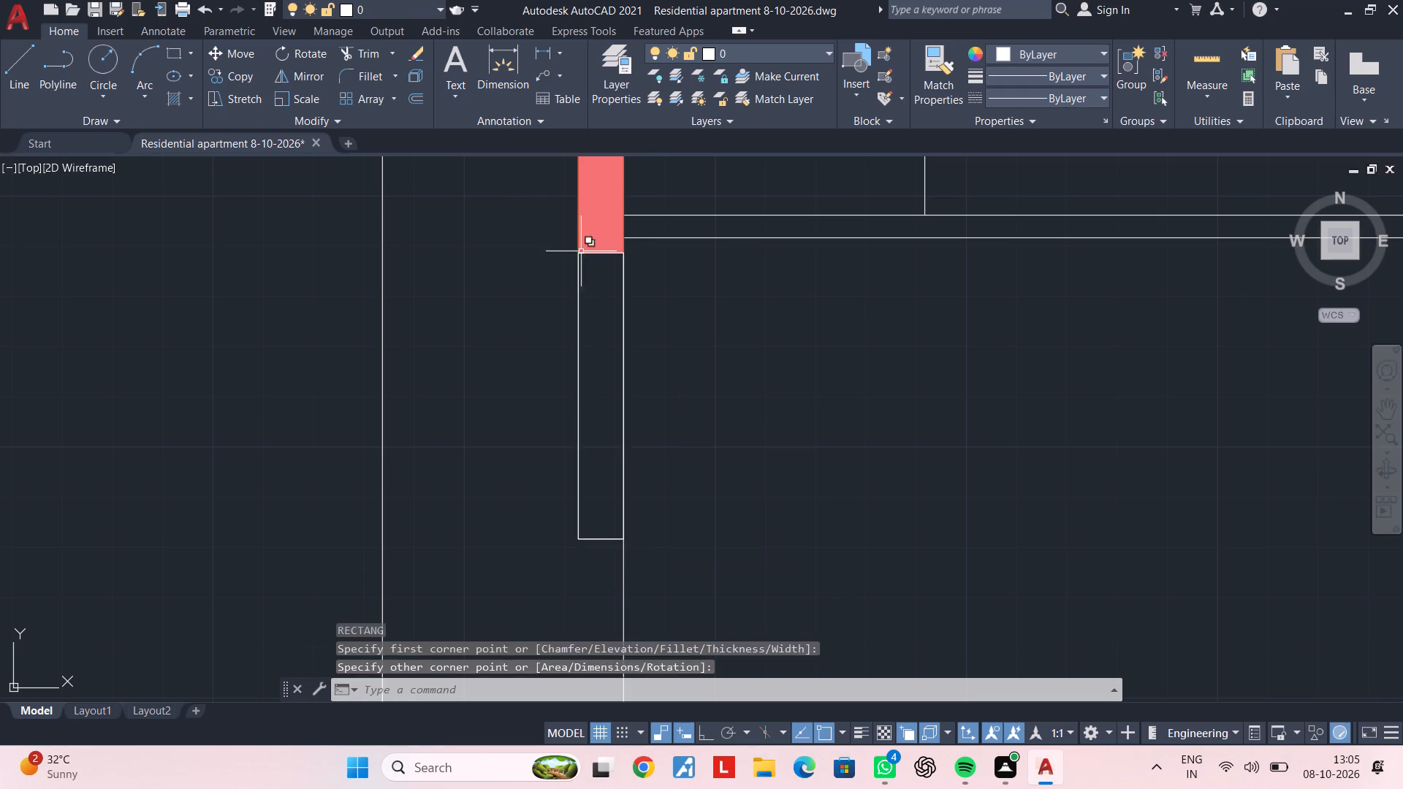
key("Escape")
key("Escape")
key("Escape")
Draw a vertical centre line through the new west window rectangle, from its top midpoint to its bottom midpoint.
key("l")
key("space")
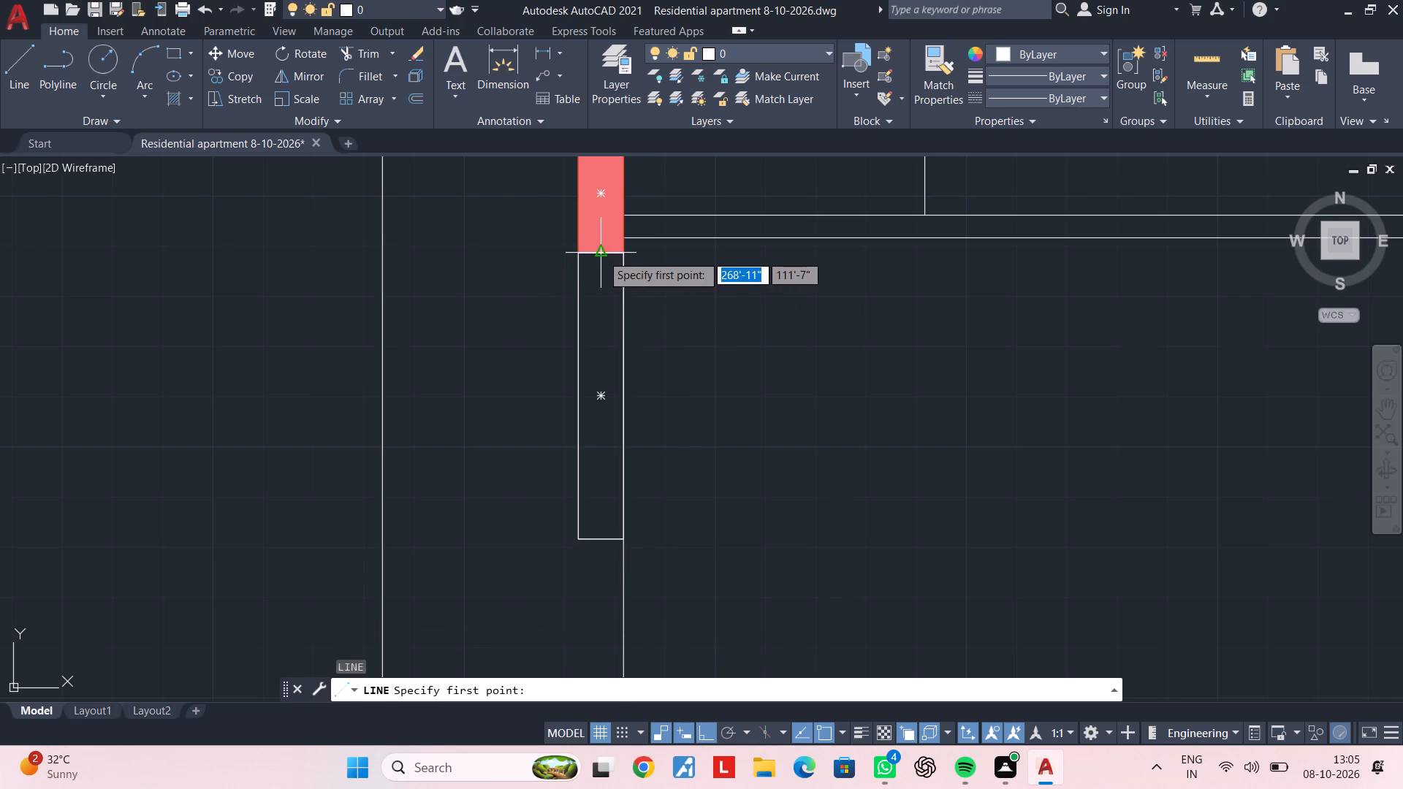
left_click(601, 254)
left_click(604, 540)
key("Escape")
key("Escape")
key("Escape")
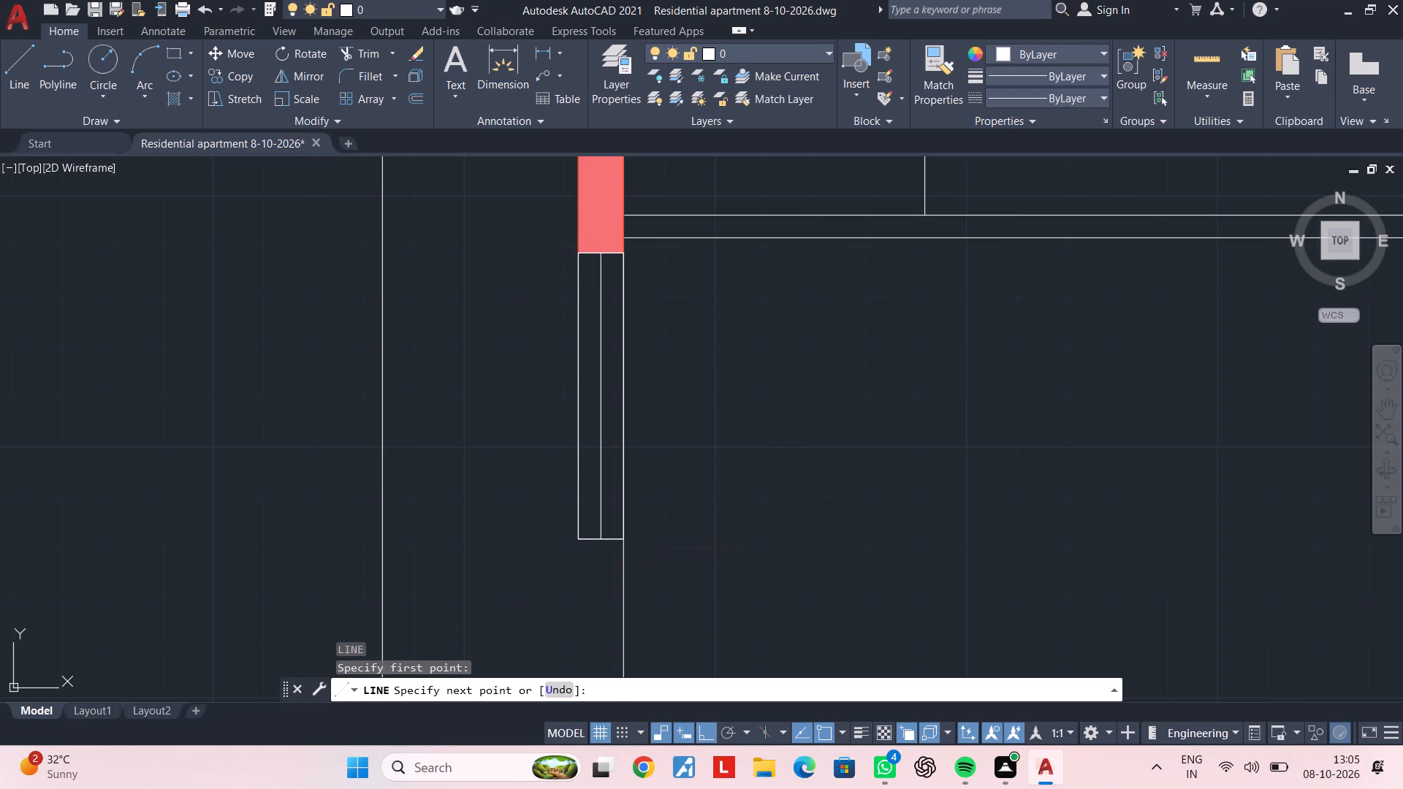
key("Escape")
key("Escape")
key("Escape")
key("Escape")
Offset the west window's centre line 2" to both sides.
type("of")
key("space")
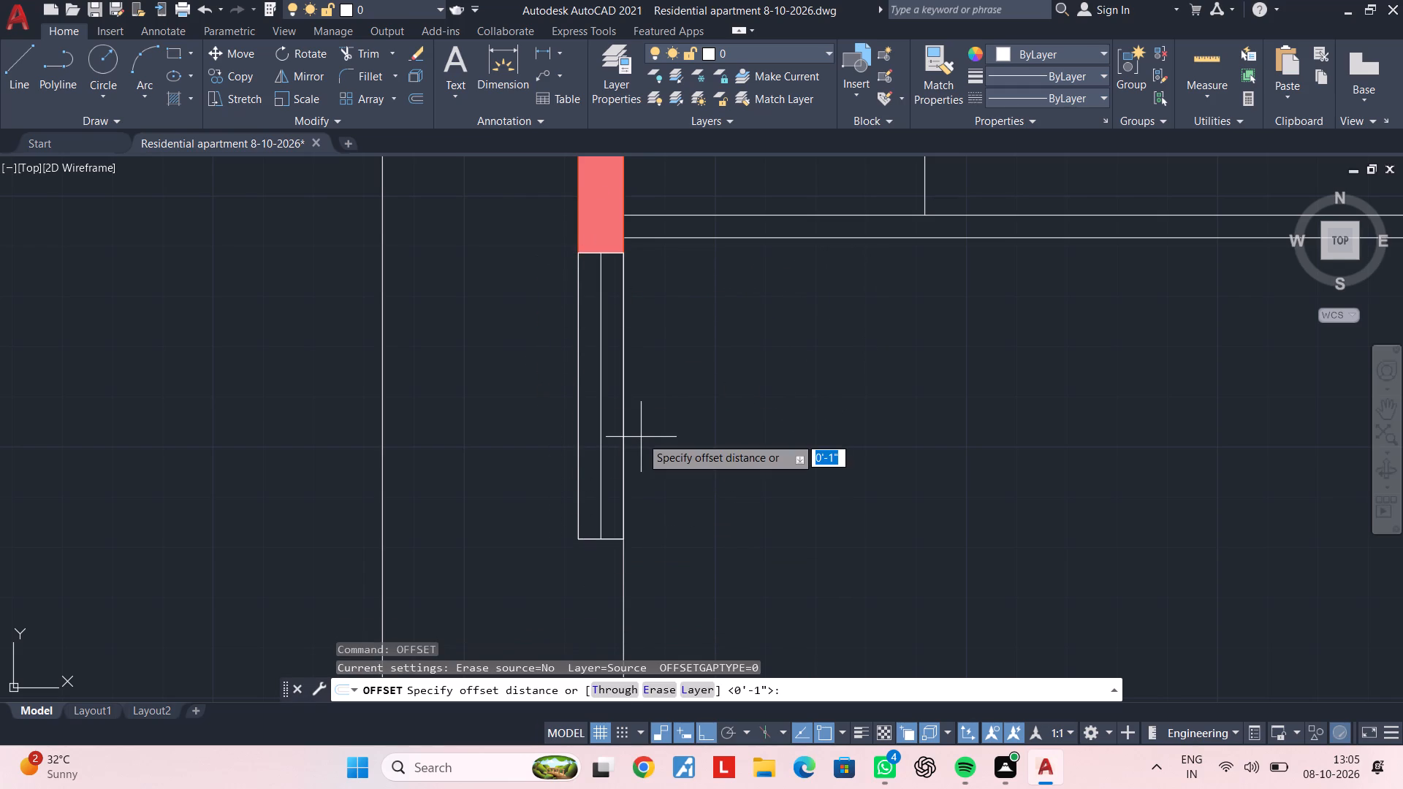
type("2\"")
key("Return")
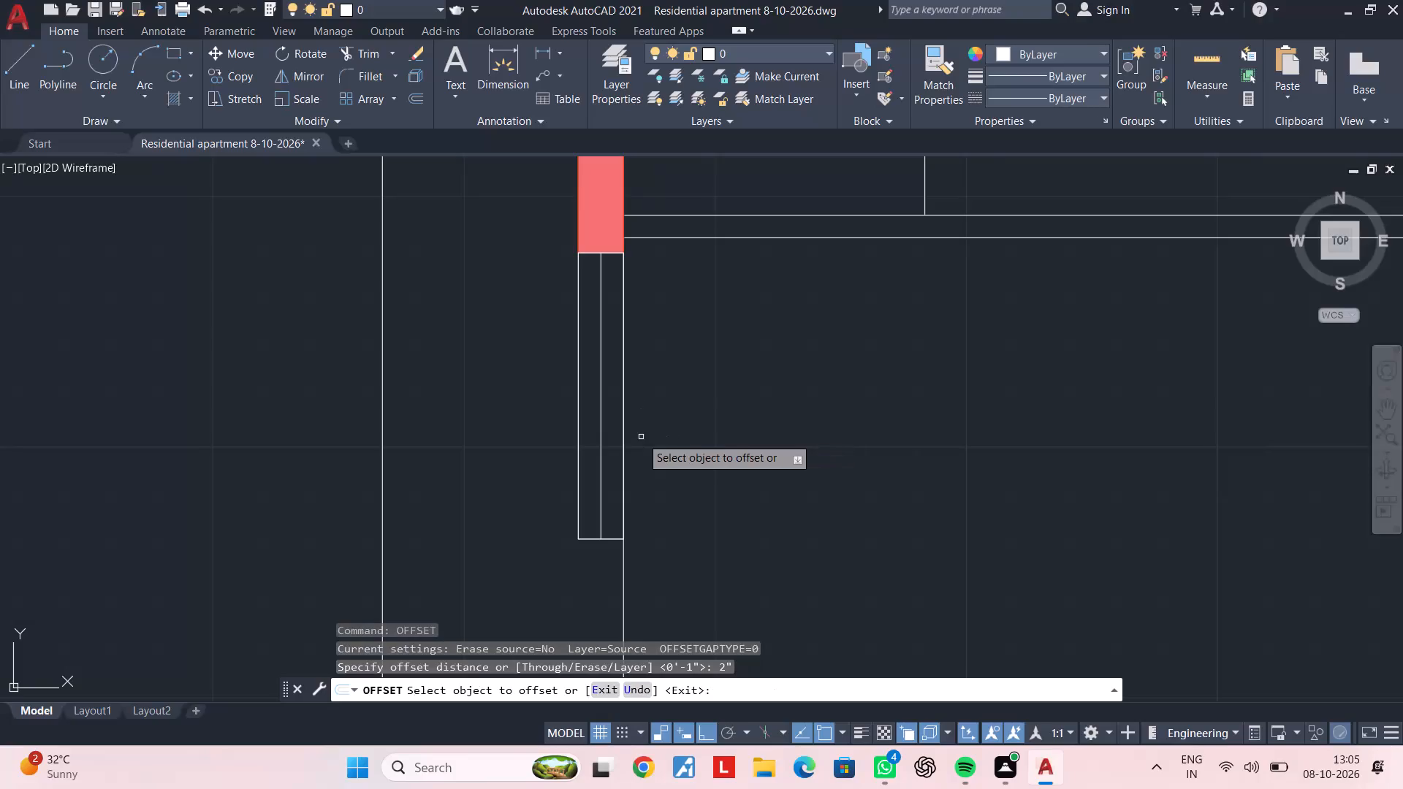
scroll(598, 438, "up", 1)
left_click(599, 426)
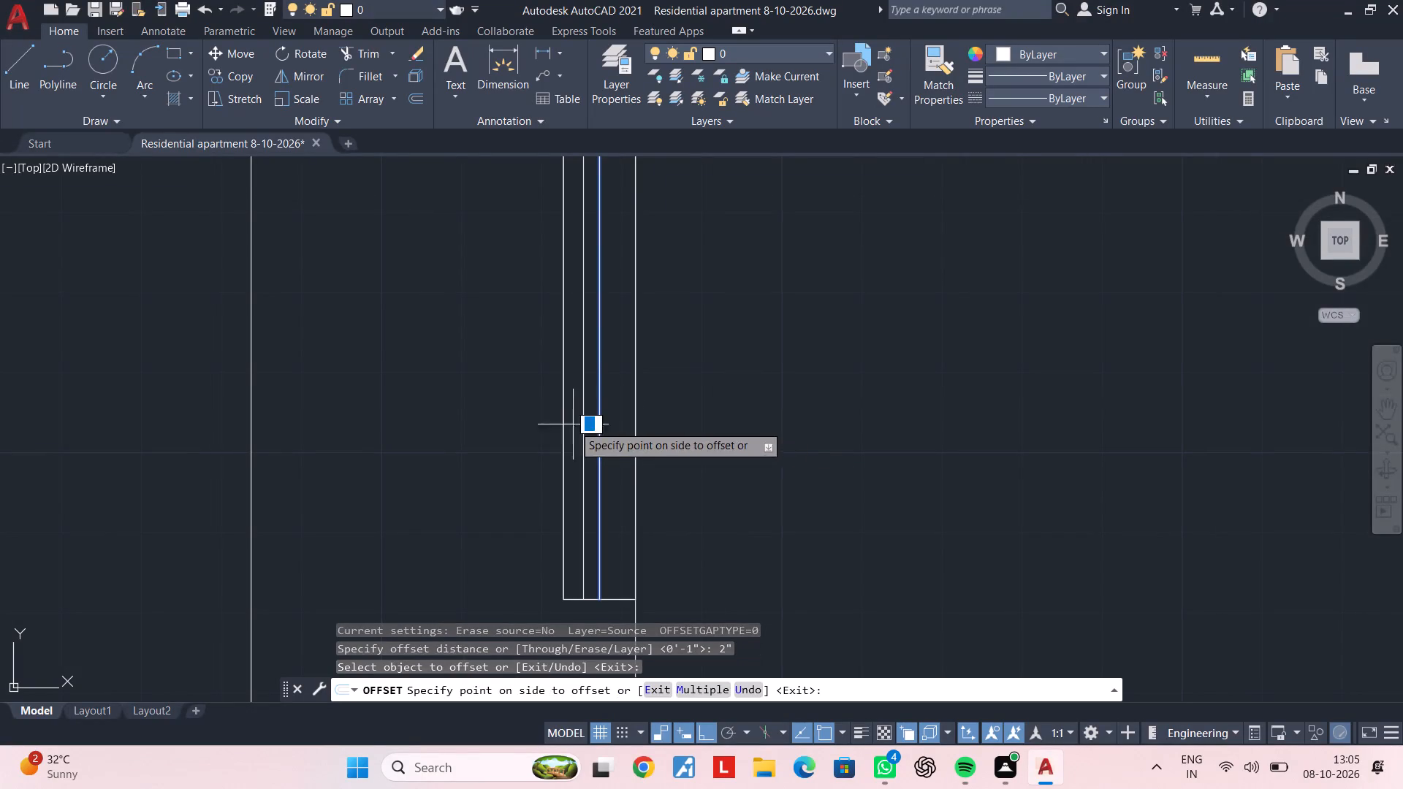
left_click(566, 424)
left_click(600, 419)
left_click(620, 419)
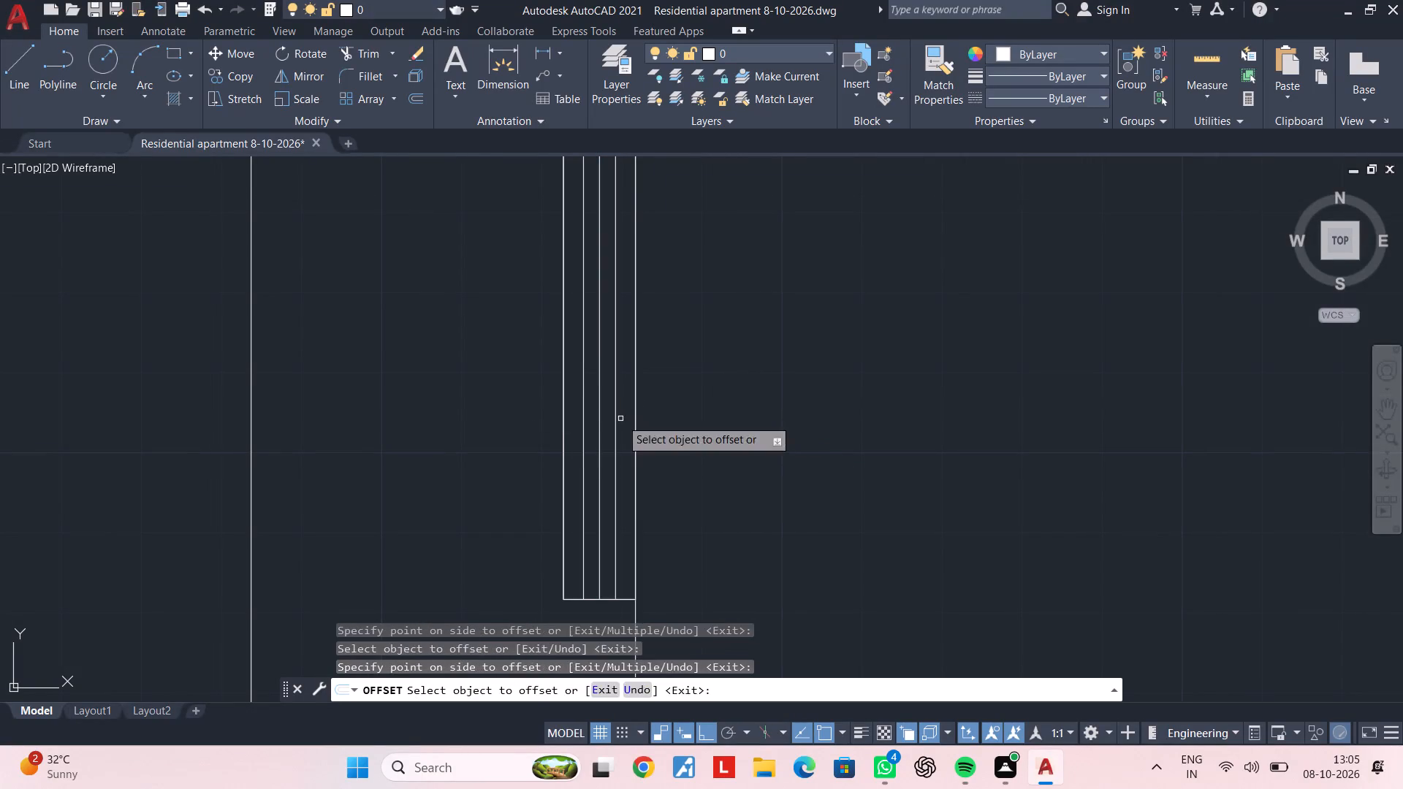
key("Escape")
key("Escape")
Draw a 9" line across the west wall along the top edge of the column above the new window.
scroll(620, 419, "down", 2)
middle_click_drag(621, 396, 583, 543)
key("Escape")
middle_click_drag(613, 361, 594, 482)
key("Escape")
key("Escape")
key("Escape")
key("Escape")
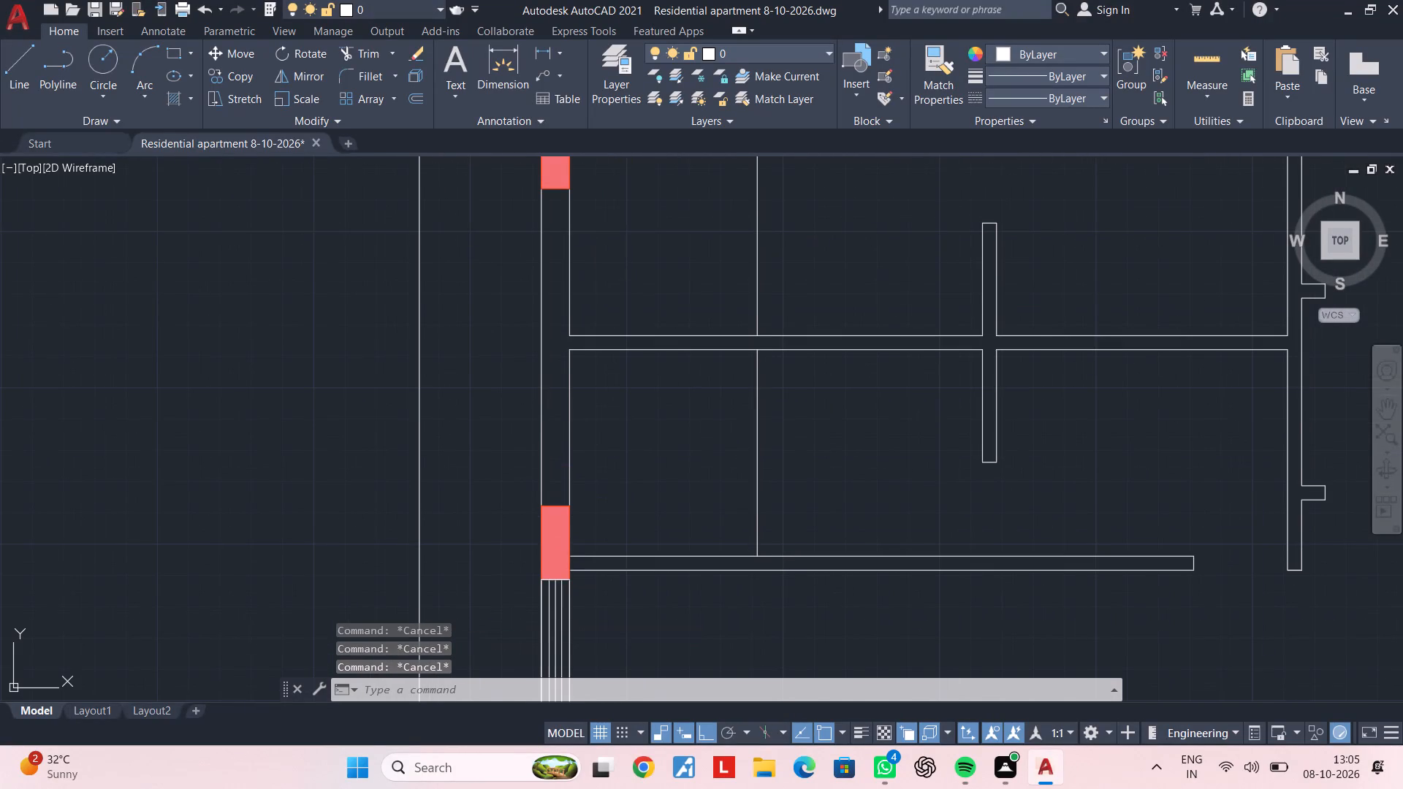
key("Escape")
key("Escape")
scroll(594, 481, "up", 1)
middle_click_drag(603, 444, 588, 523)
key("Escape")
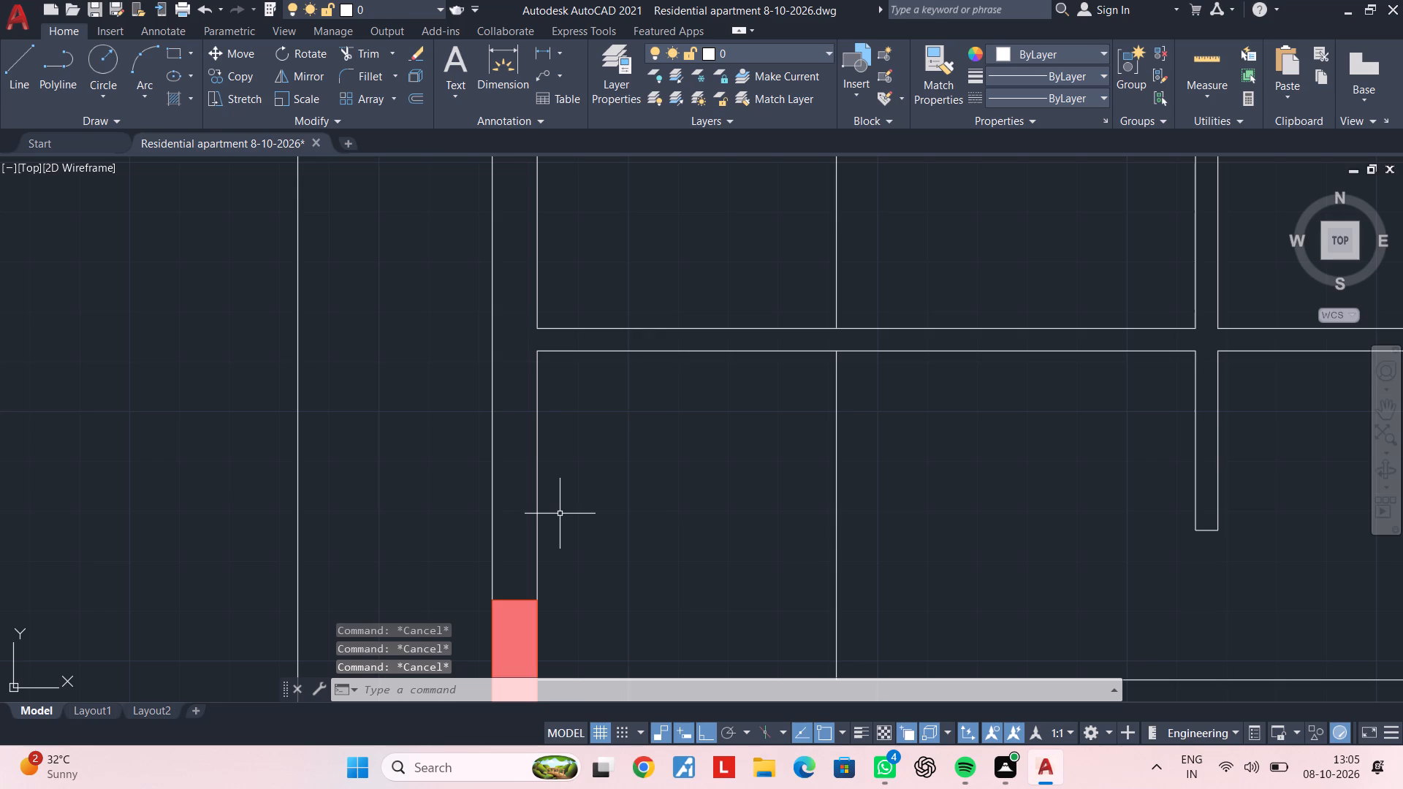
key("Escape")
key("Escape")
key("Escape")
key("Escape")
key("Escape")
key("Escape")
key("Escape")
key("Escape")
key("Escape")
key("Escape")
key("Escape")
key("Escape")
key("Escape")
type("l")
key("space")
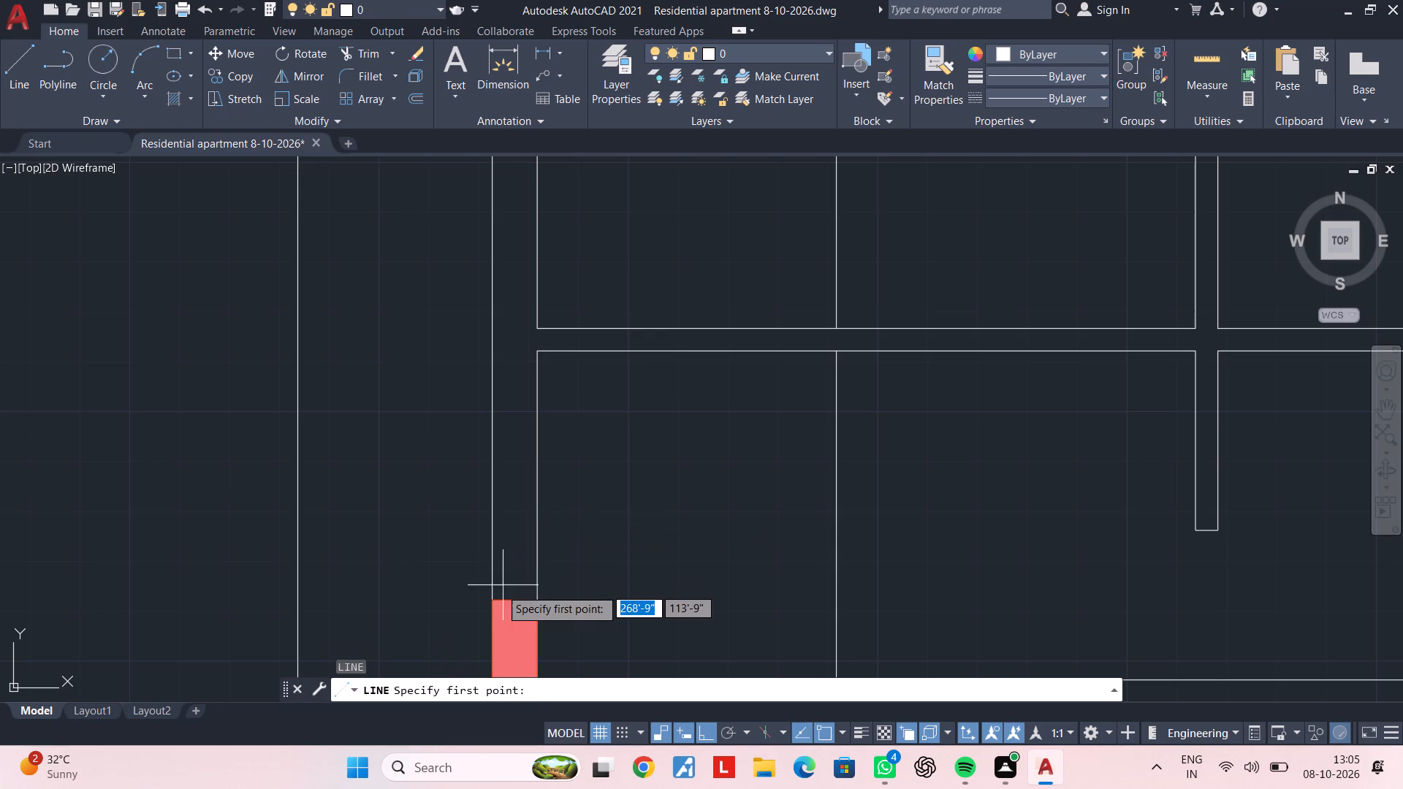
left_click(491, 596)
left_click(536, 596)
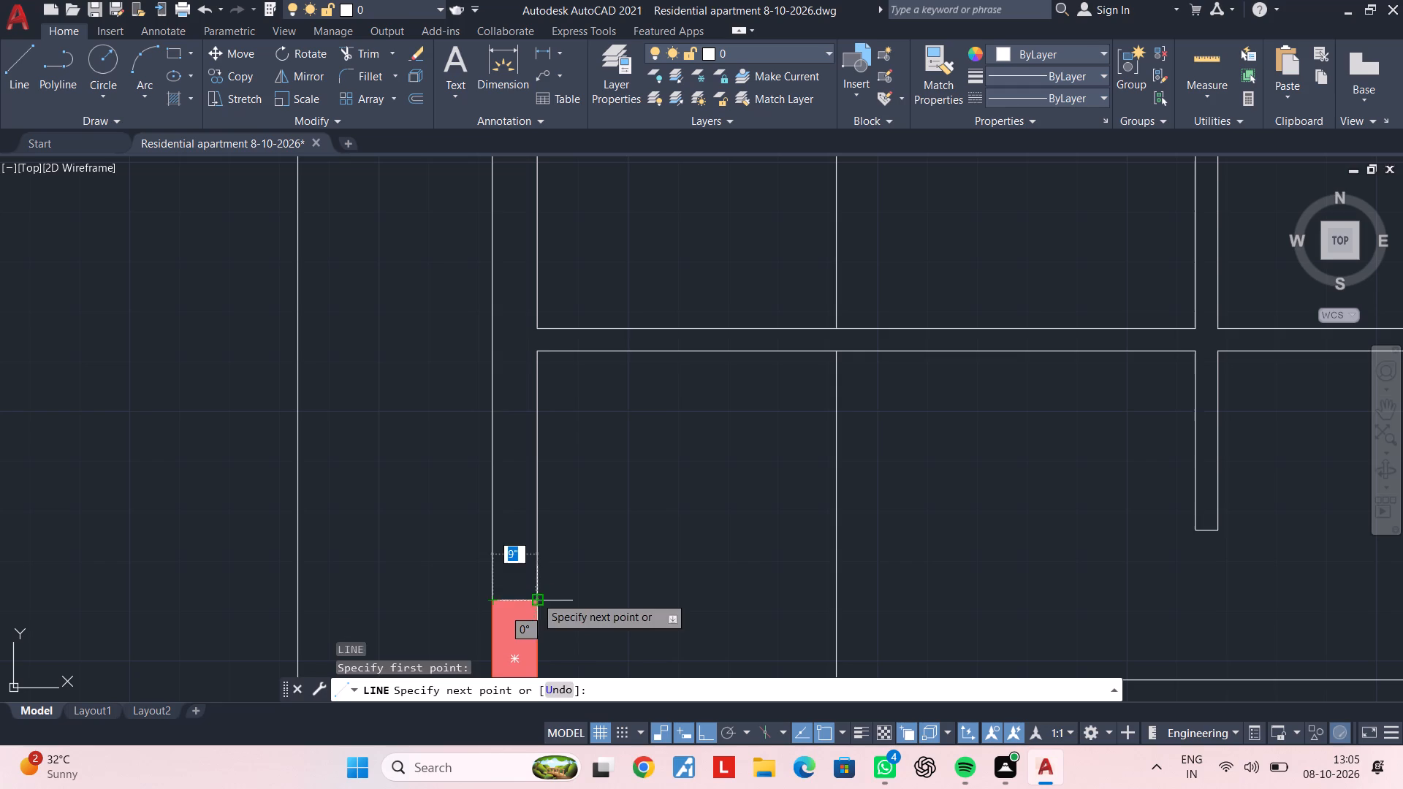
key("Escape")
key("Escape")
key("Escape")
key("Escape")
Offset the line on the column's top edge 2'6" upward to mark the next window's end.
type("of 2'6\"")
key("Return")
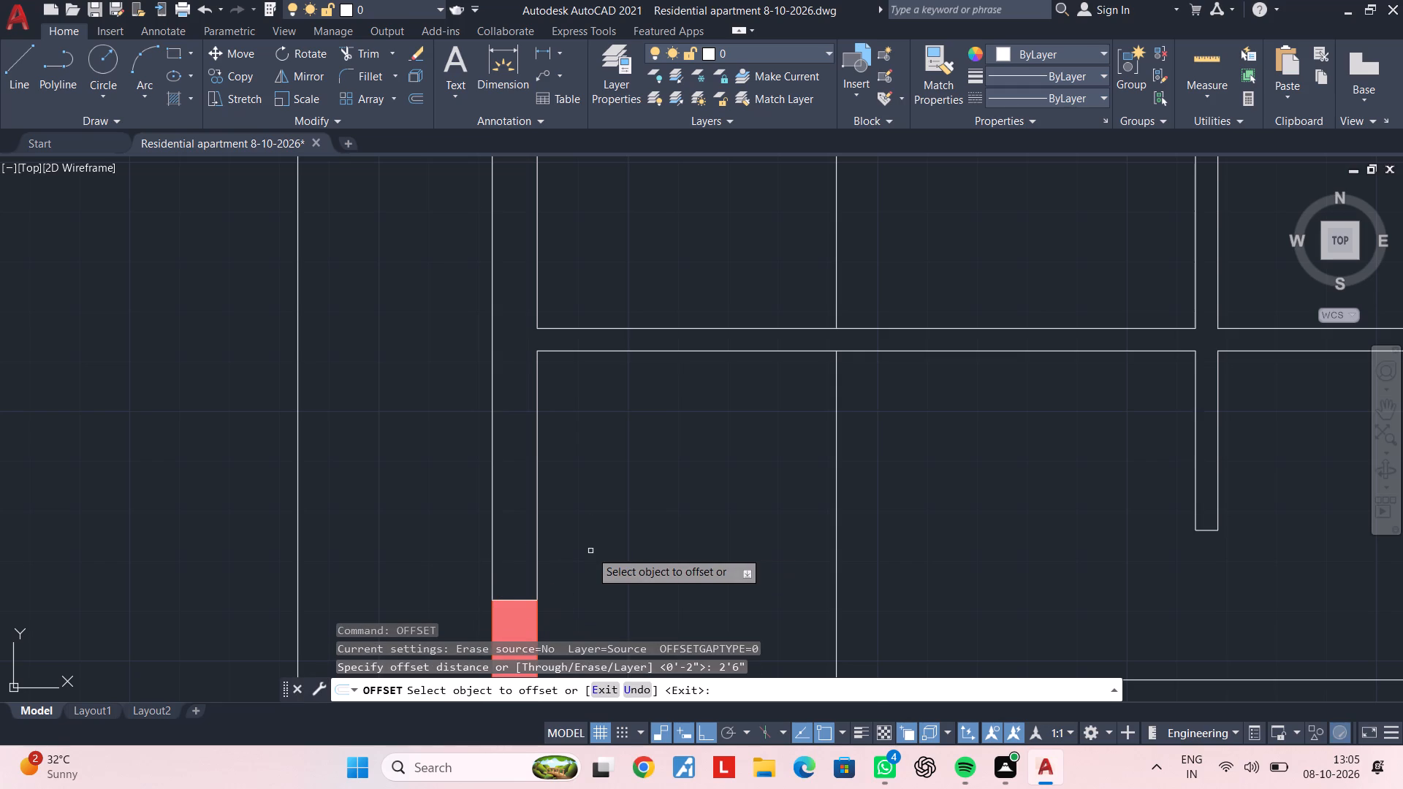
left_click(507, 600)
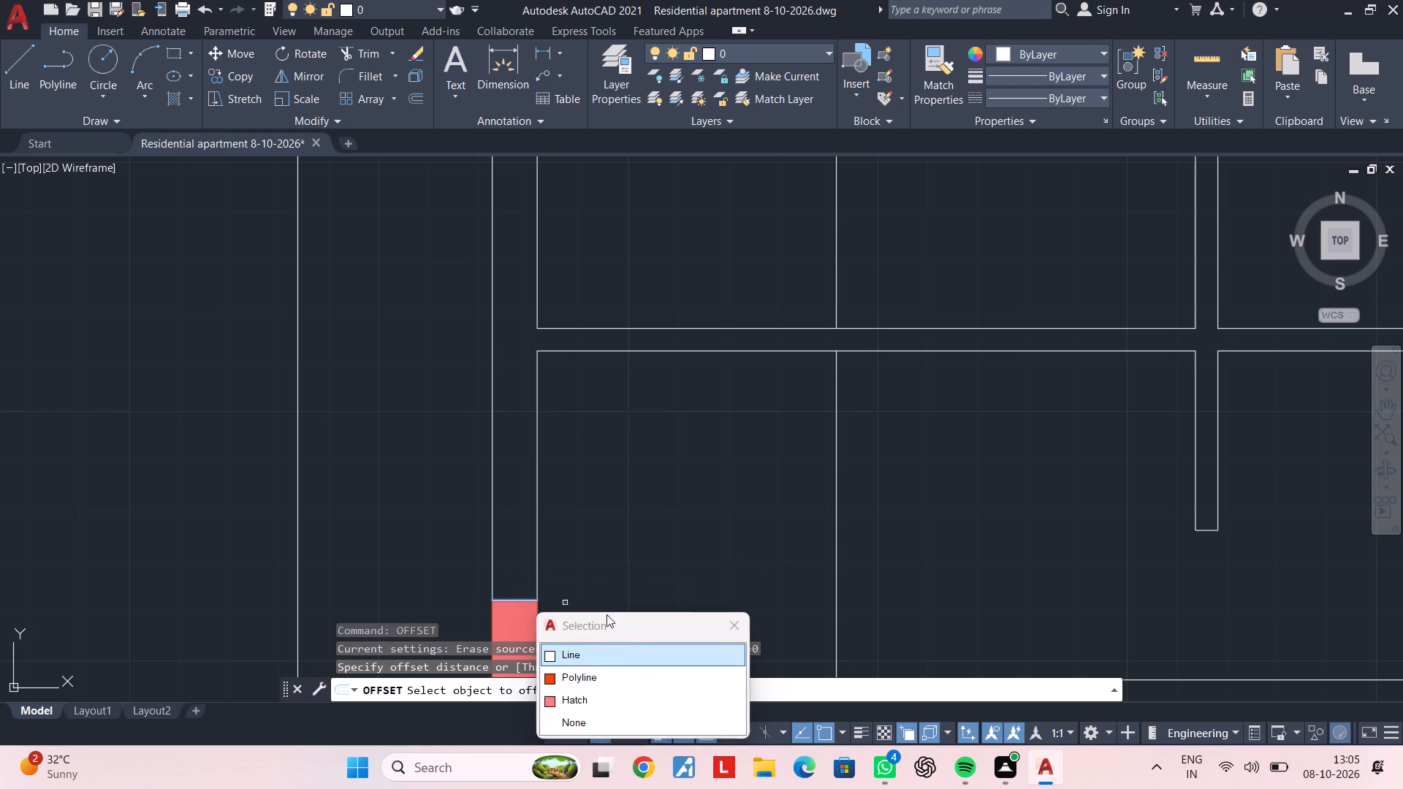
left_click(620, 648)
left_click(551, 378)
key("Escape")
key("Escape")
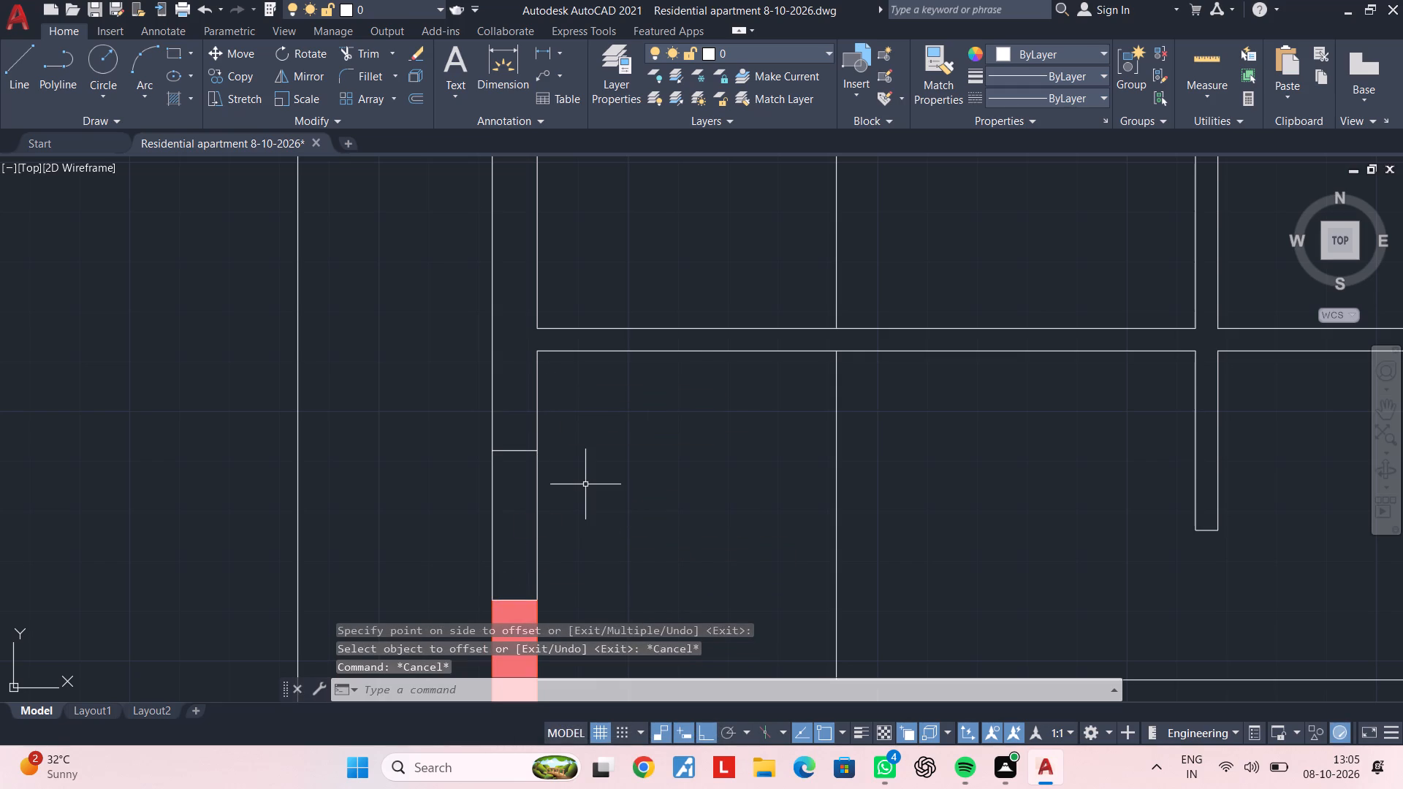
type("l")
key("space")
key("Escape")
Draw a 9" by 2'-6" window rectangle in the west wall between the offset line and the column's top edge.
type("rec")
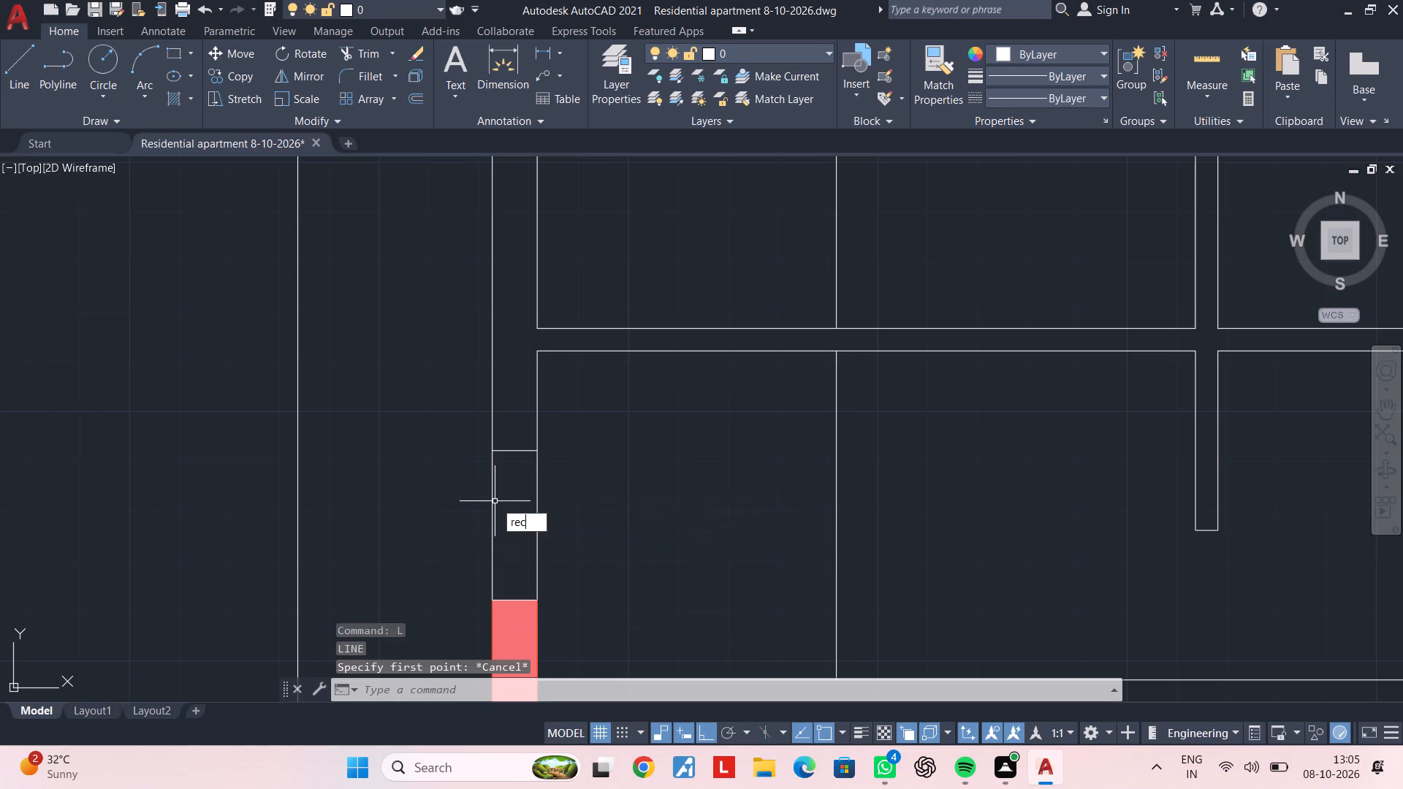
key("space")
left_click(495, 449)
left_click(540, 600)
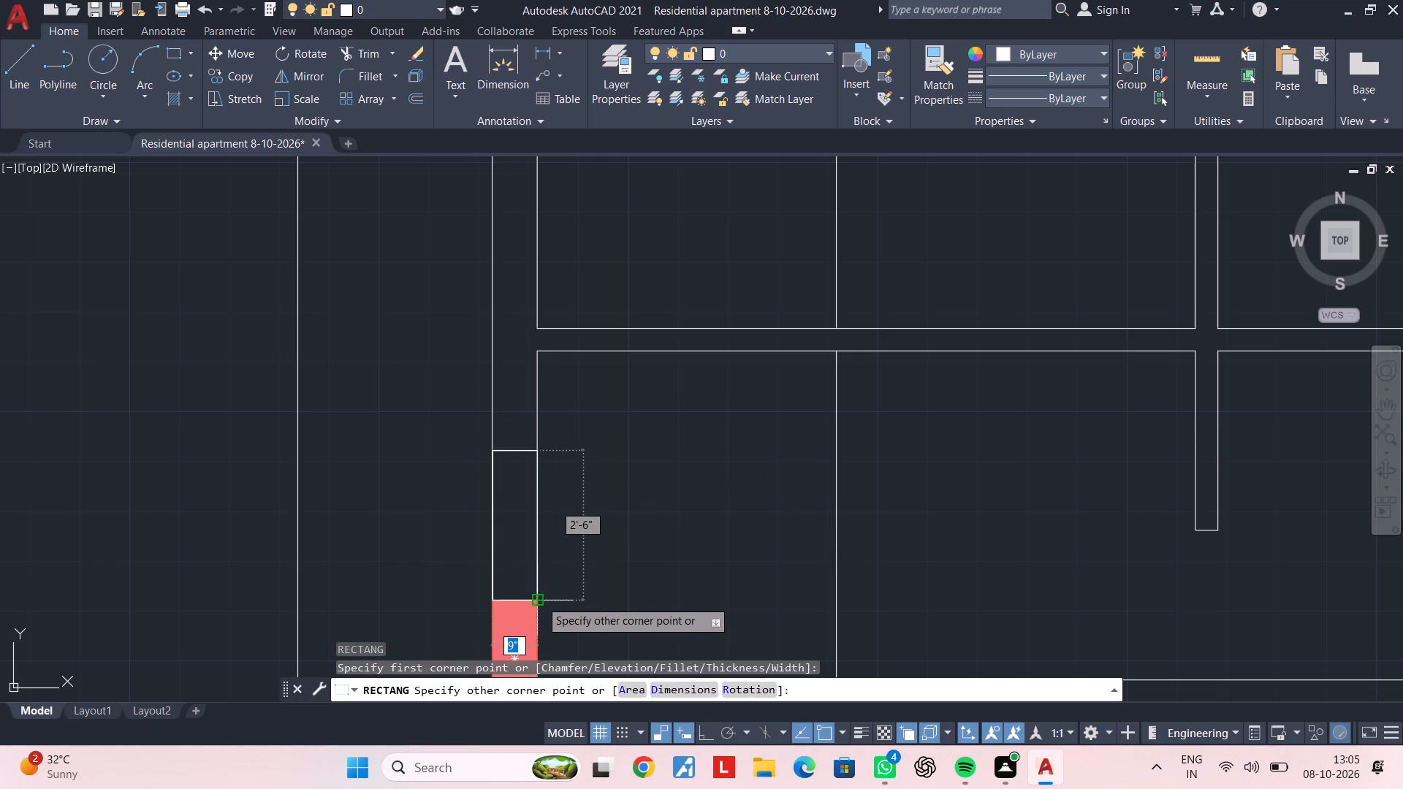
key("Escape")
key("Escape")
key("Escape")
key("Escape")
key("Escape")
key("Escape")
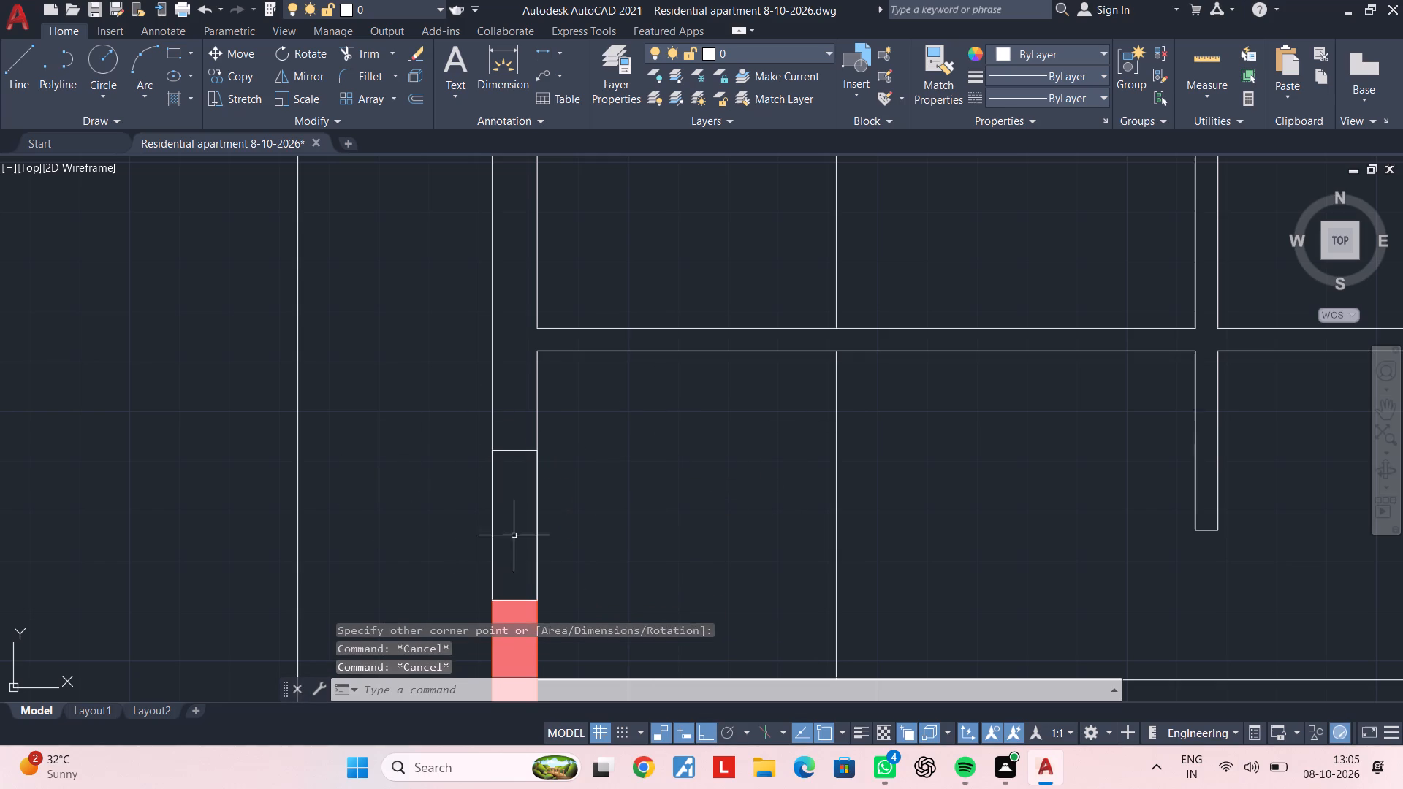
Draw a vertical 2'-6" centre line through the new west-wall window, from its top edge down to the column.
key("Escape")
type("l")
key("space")
left_click(514, 446)
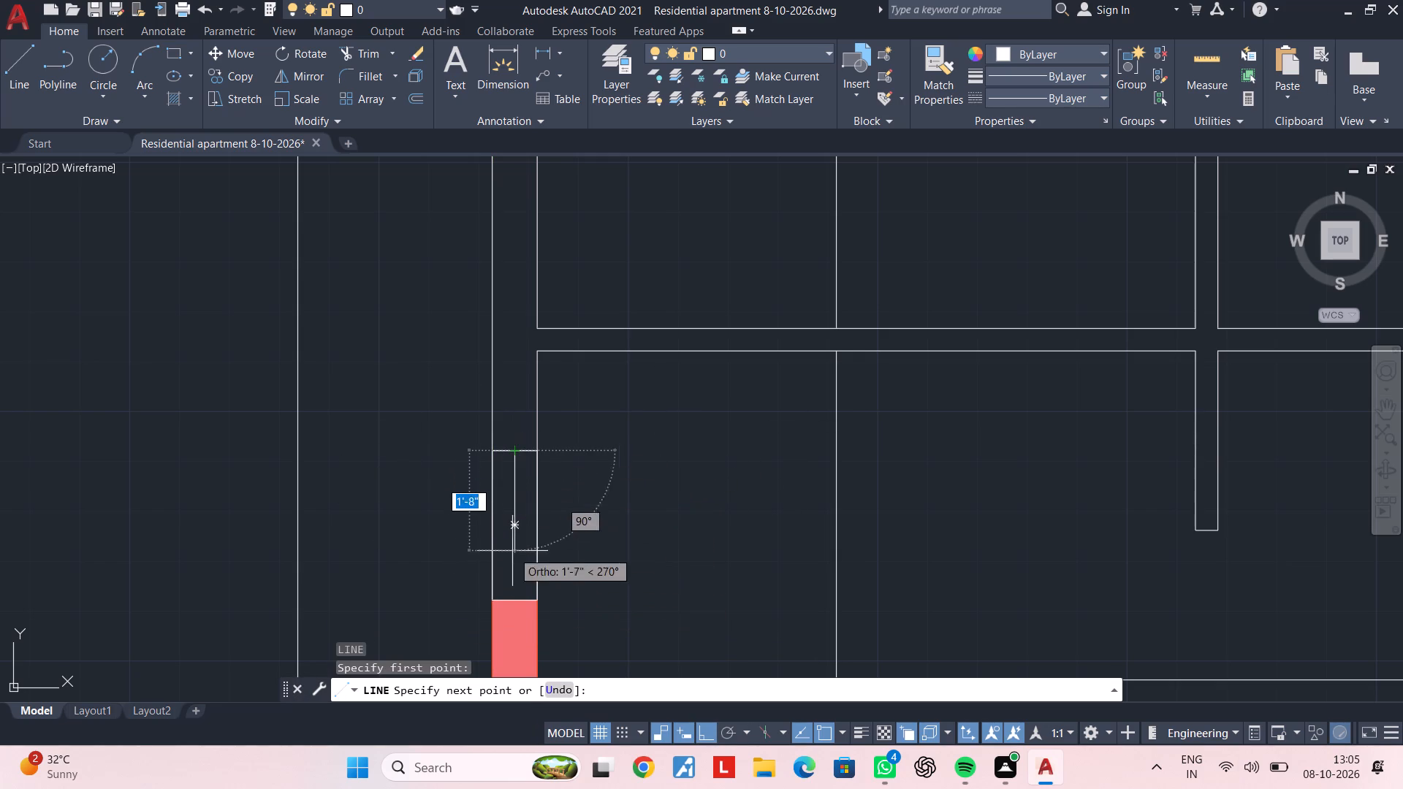
left_click(514, 605)
key("Escape")
key("Escape")
key("Escape")
key("Escape")
key("Escape")
key("Escape")
key("Escape")
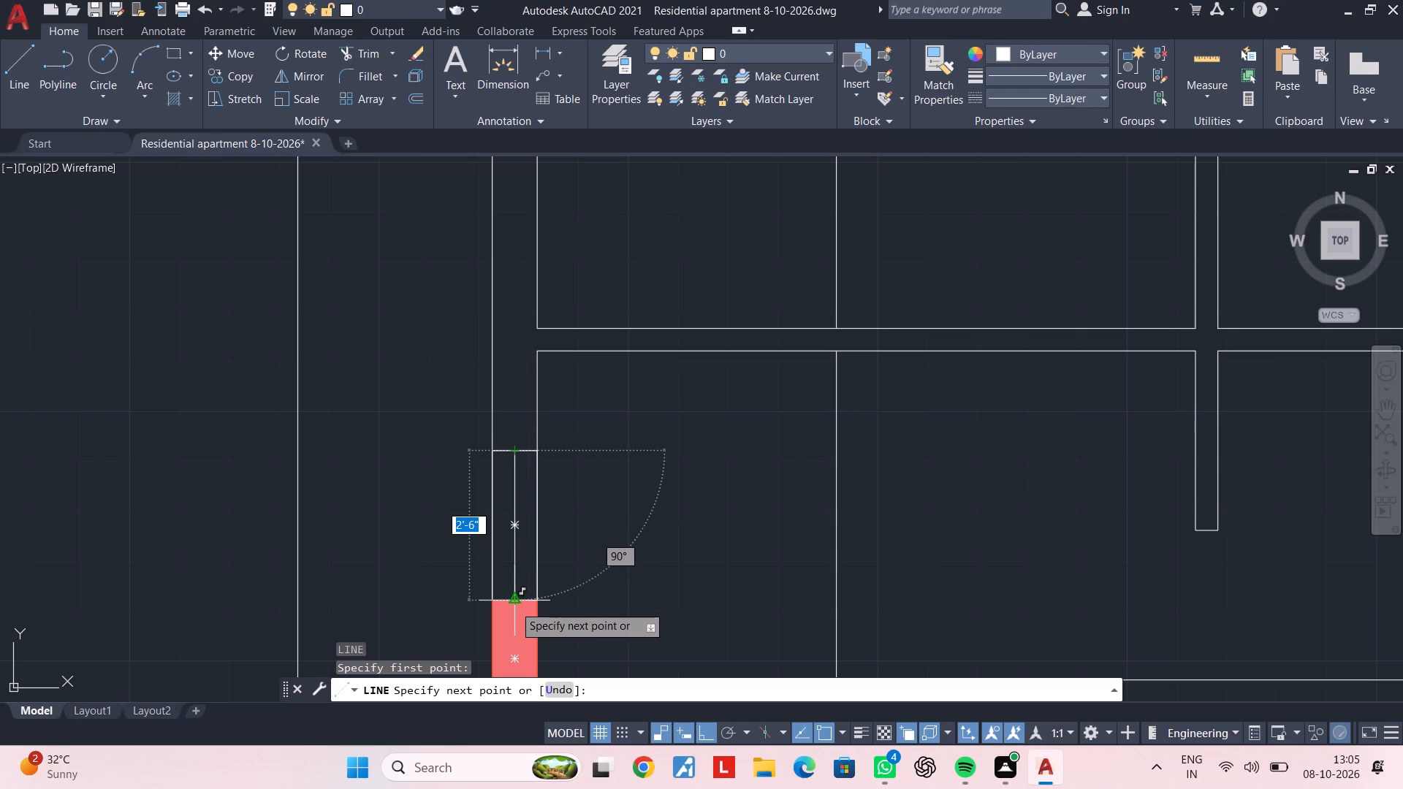
key("Escape")
key("Escape")
key("Escape")
key("Escape")
Offset this window's centre line 2" to both sides.
middle_click_drag(529, 479, 529, 434)
key("Escape")
key("Escape")
scroll(520, 449, "up", 1)
middle_click(520, 449)
middle_click_drag(518, 442, 537, 394)
key("Escape")
key("Escape")
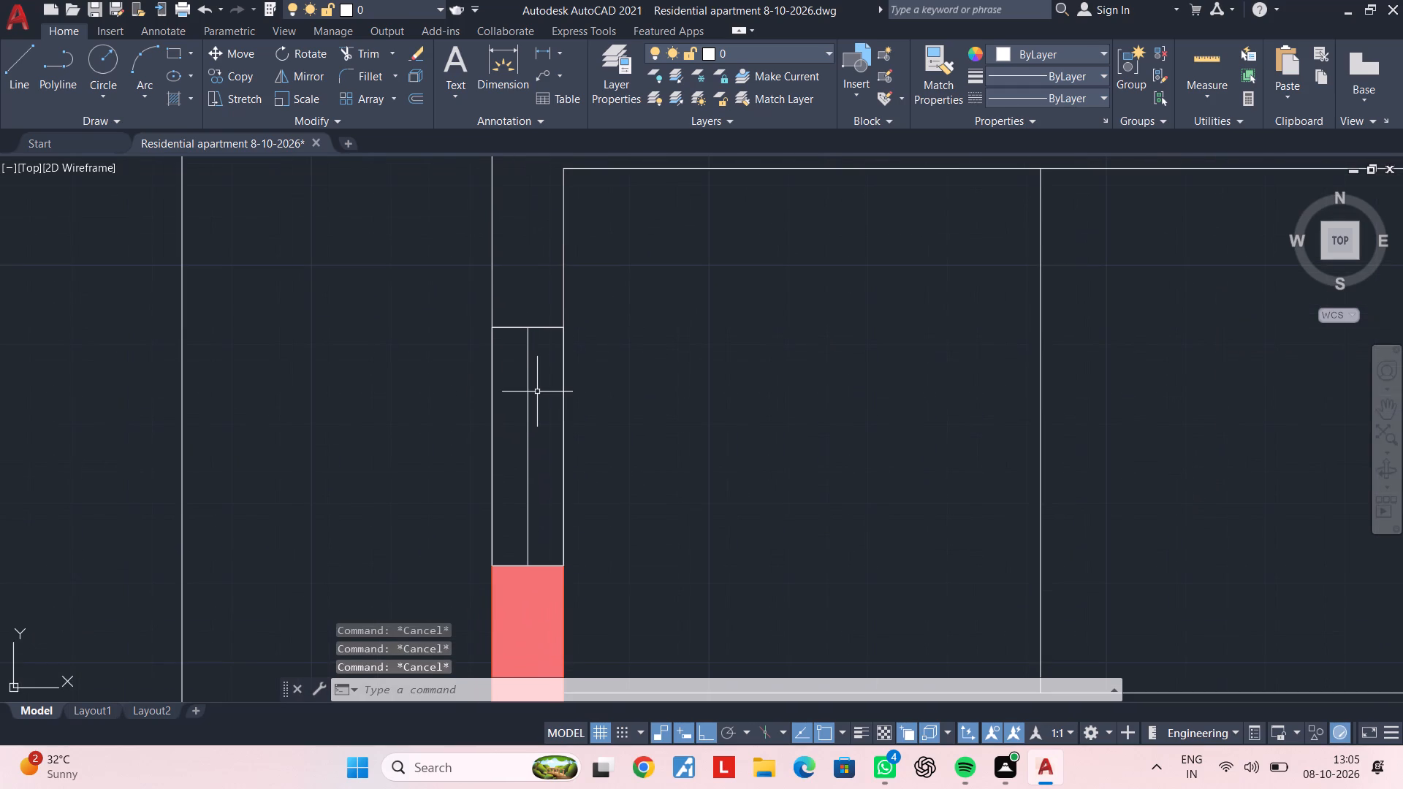
key("Escape")
type("of")
key("space")
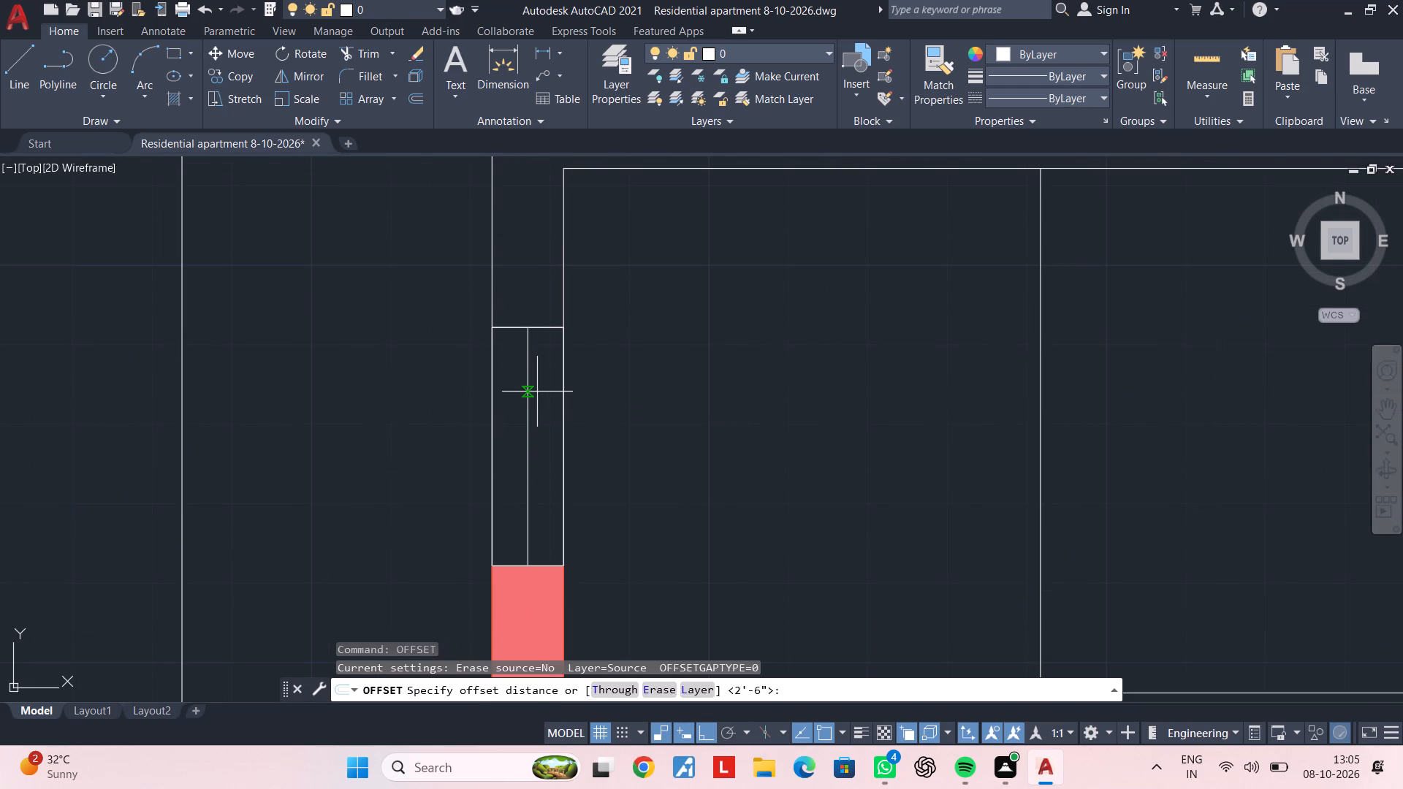
type("2\"")
key("Return")
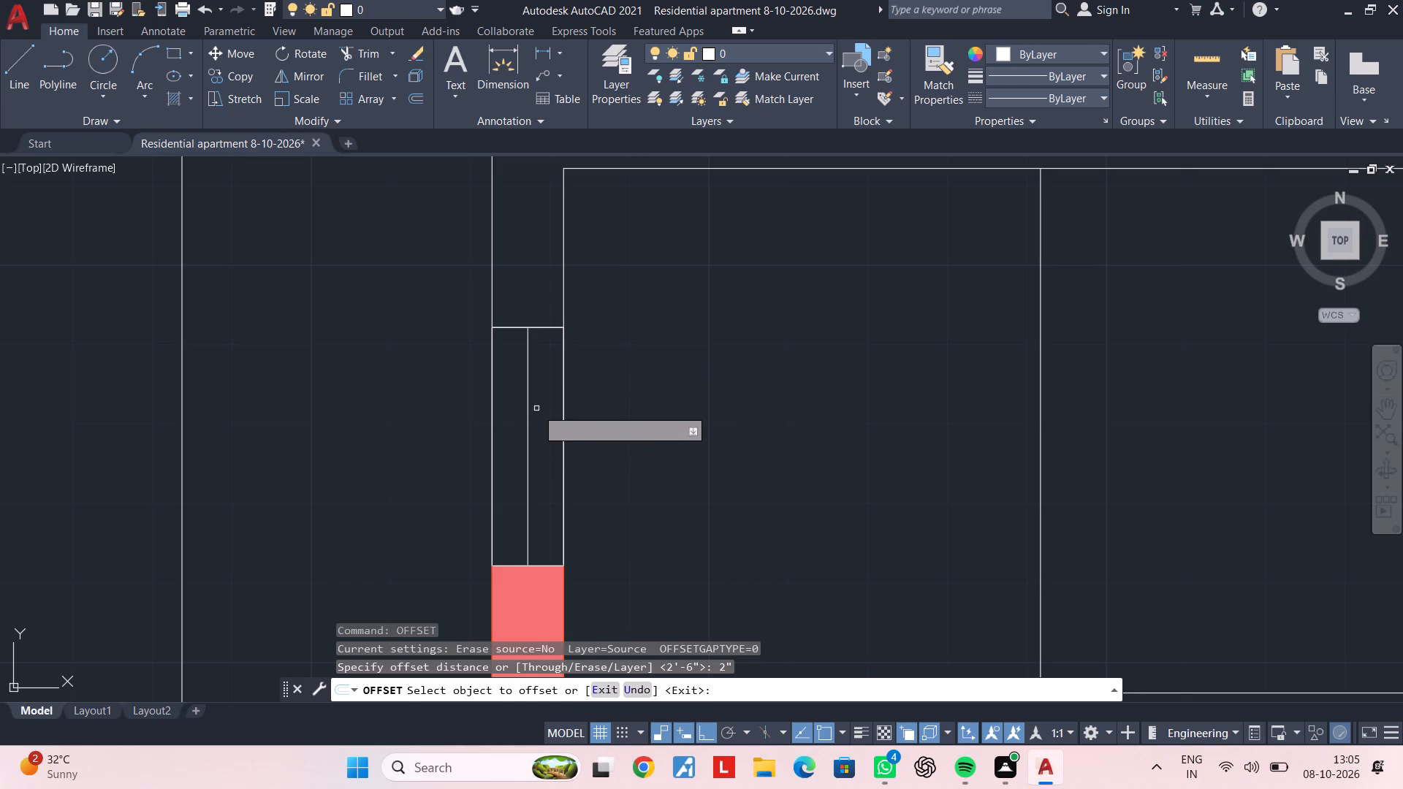
left_click(526, 411)
left_click(487, 414)
left_click(526, 414)
left_click(552, 413)
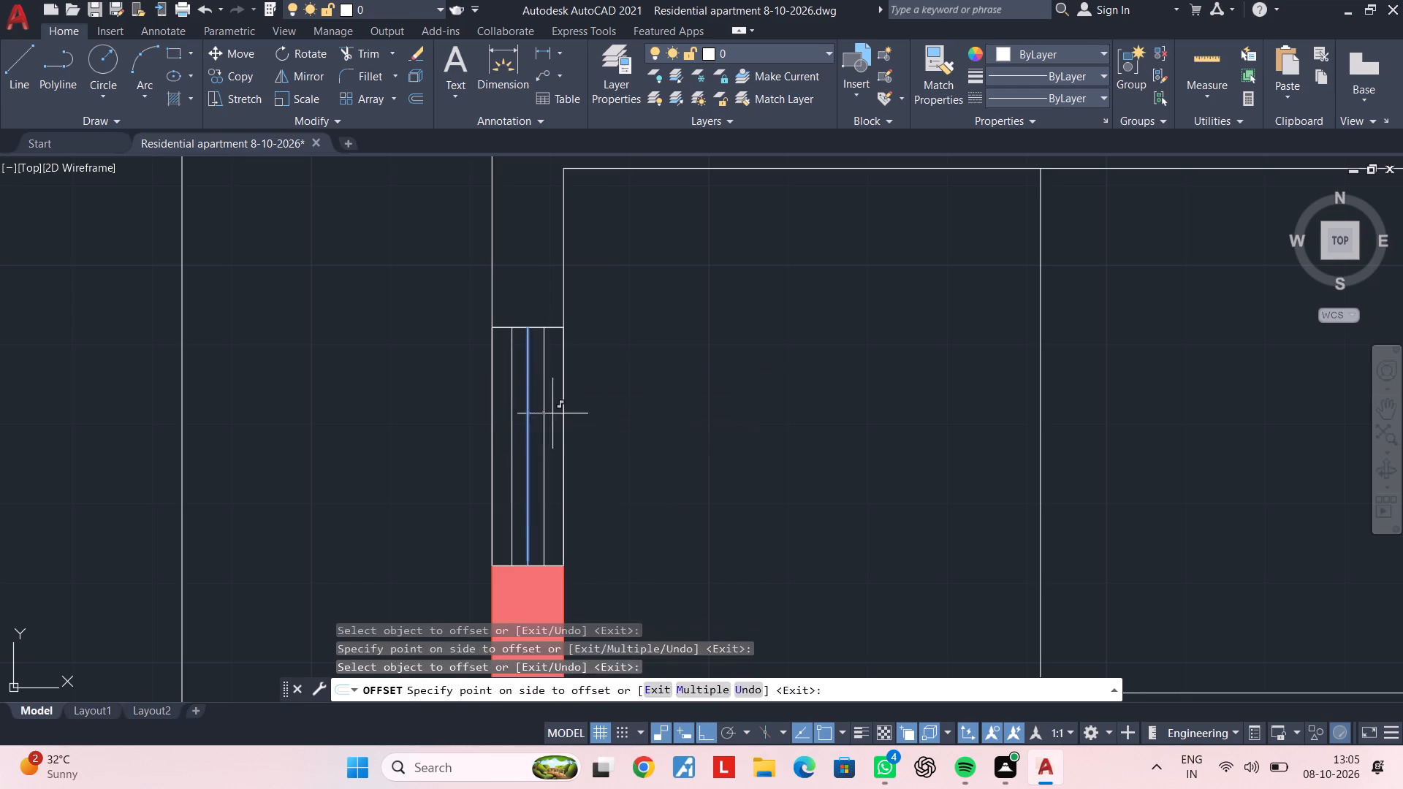
key("Escape")
left_click(527, 413)
key("Escape")
key("Escape")
Draw a line across the west wall along the bottom edge of the next column to the north.
scroll(558, 306, "down", 2)
middle_click_drag(558, 315, 558, 361)
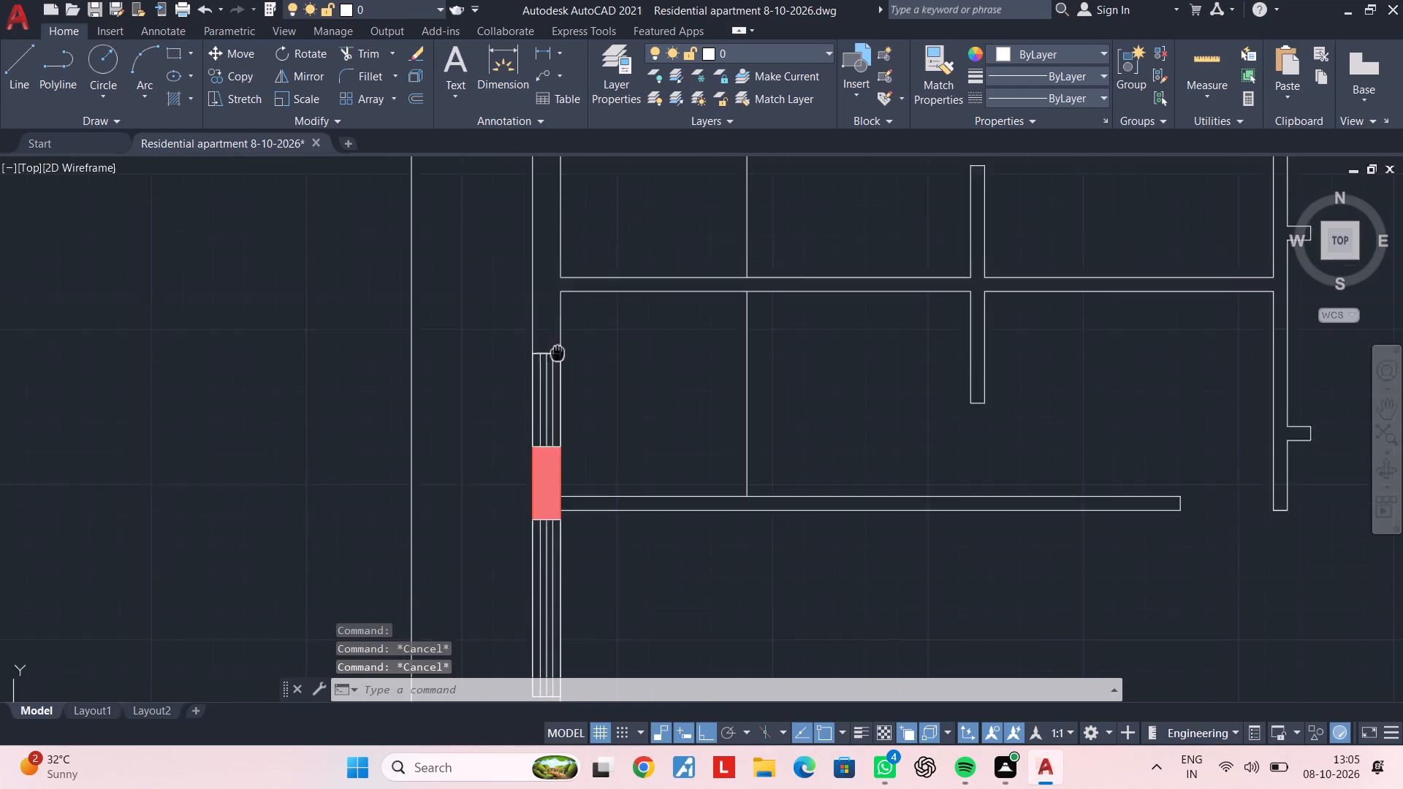
middle_click_drag(558, 361, 547, 443)
key("Escape")
middle_click_drag(569, 451, 565, 352)
key("Escape")
middle_click_drag(544, 333, 496, 528)
key("Escape")
key("Escape")
key("Escape")
key("Escape")
key("Escape")
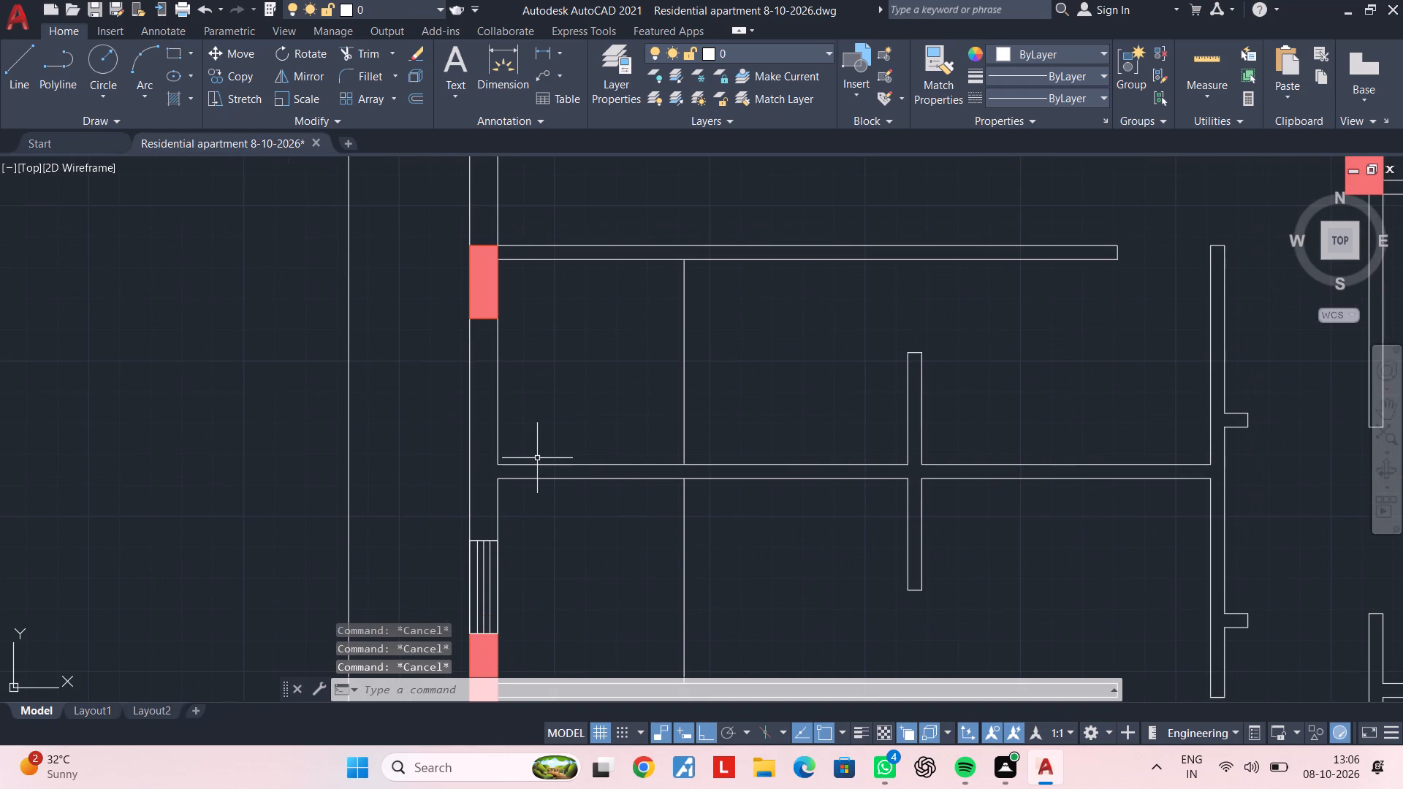
middle_click_drag(523, 413, 524, 489)
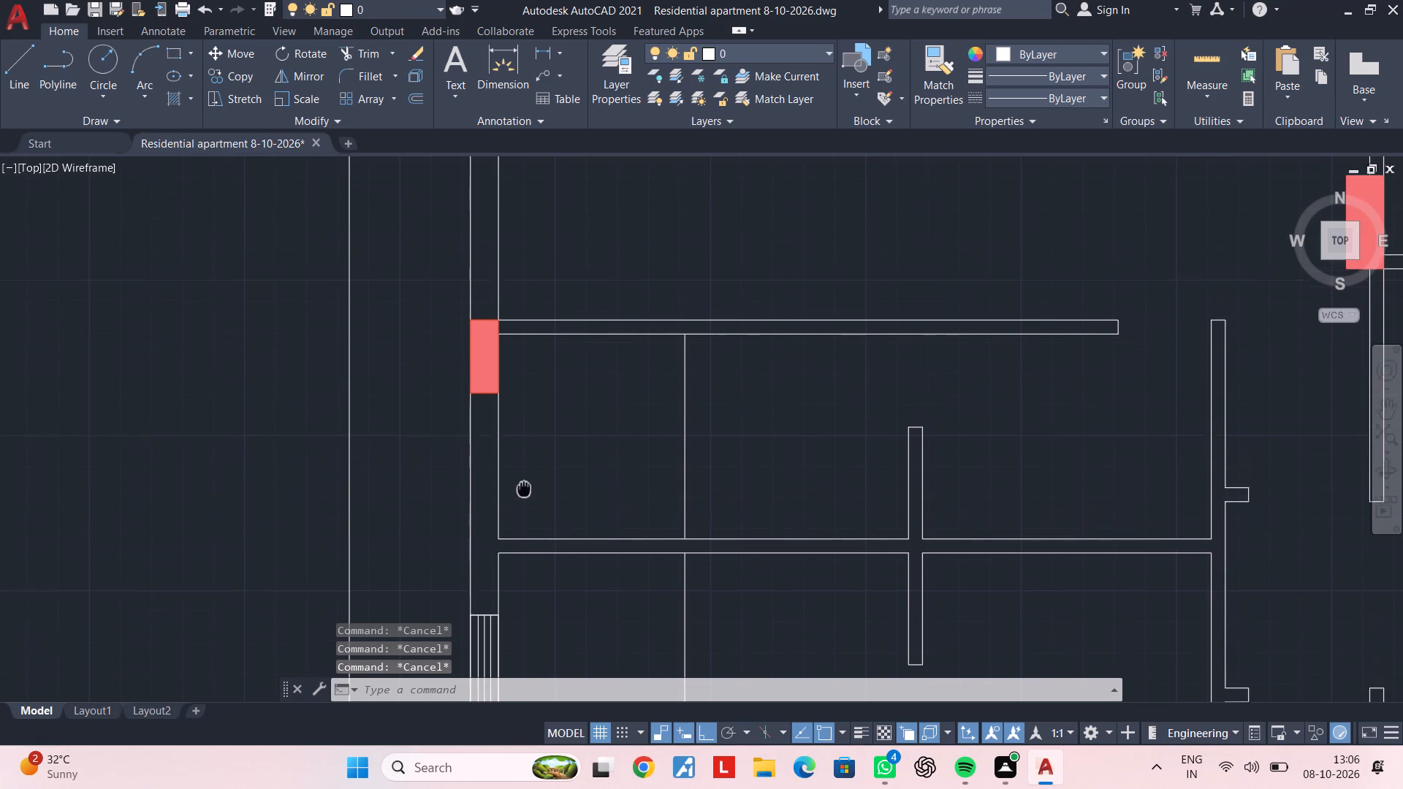
middle_click_drag(524, 489, 524, 498)
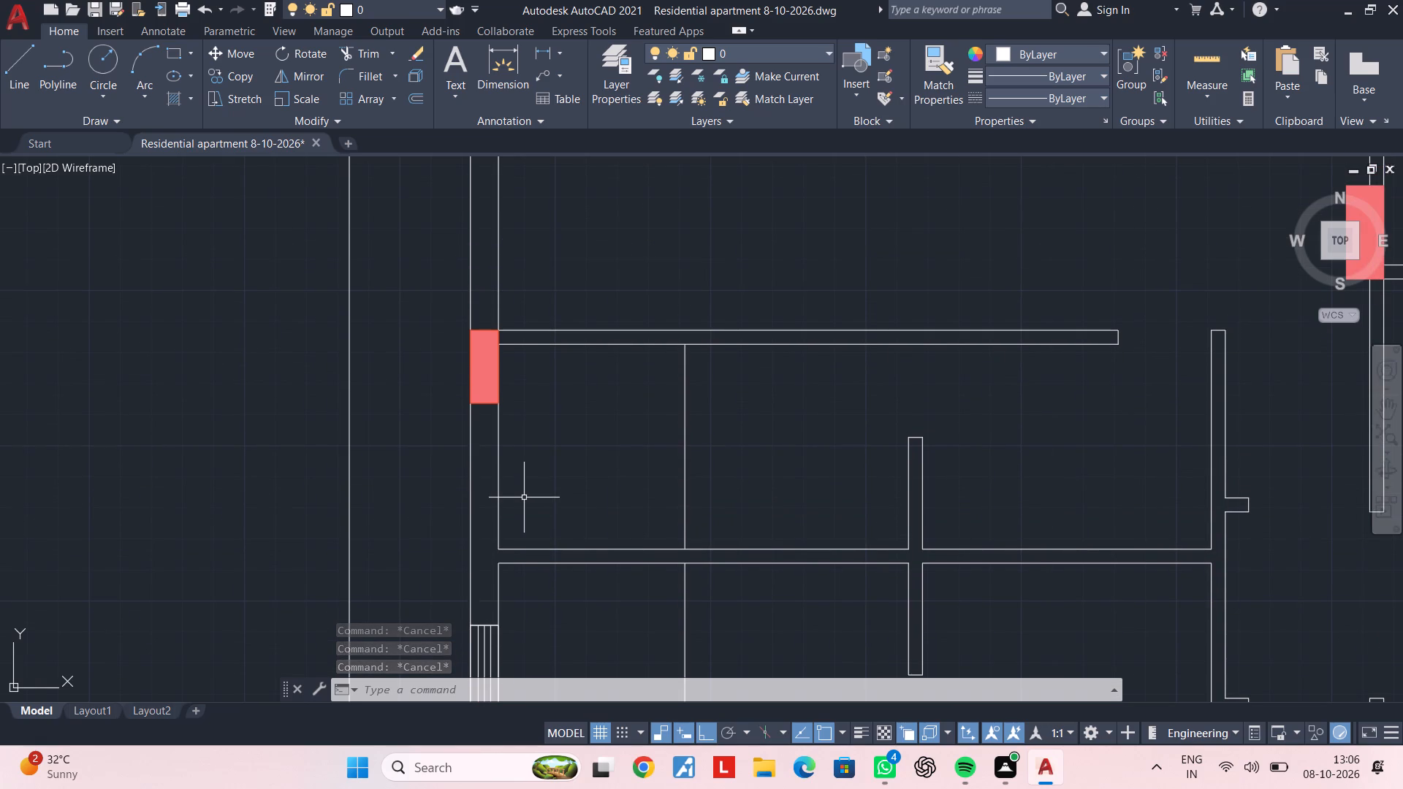
scroll(521, 470, "up", 1)
middle_click_drag(522, 466, 522, 541)
key("Escape")
key("Escape")
middle_click_drag(514, 507, 535, 504)
key("Escape")
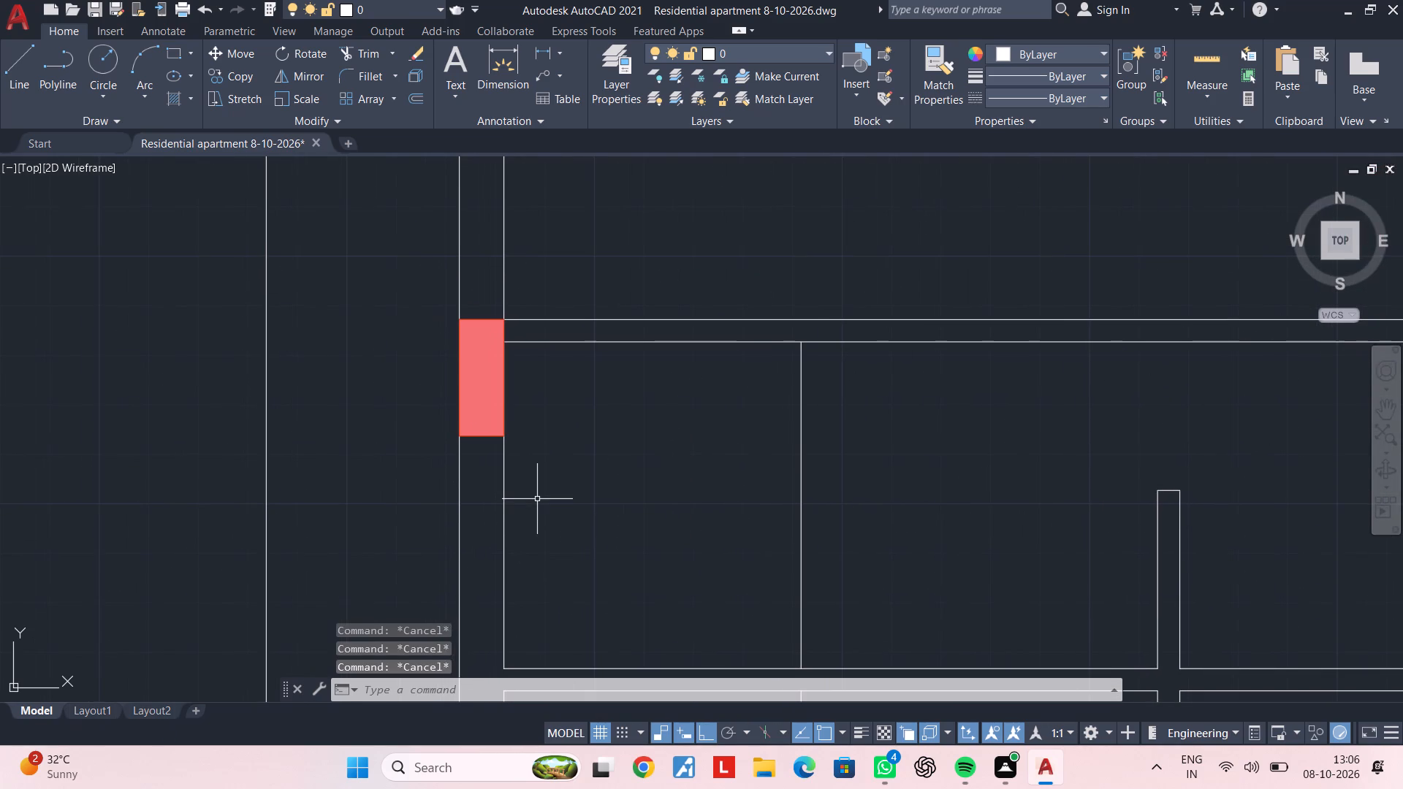
type("l")
key("space")
scroll(468, 446, "up", 2)
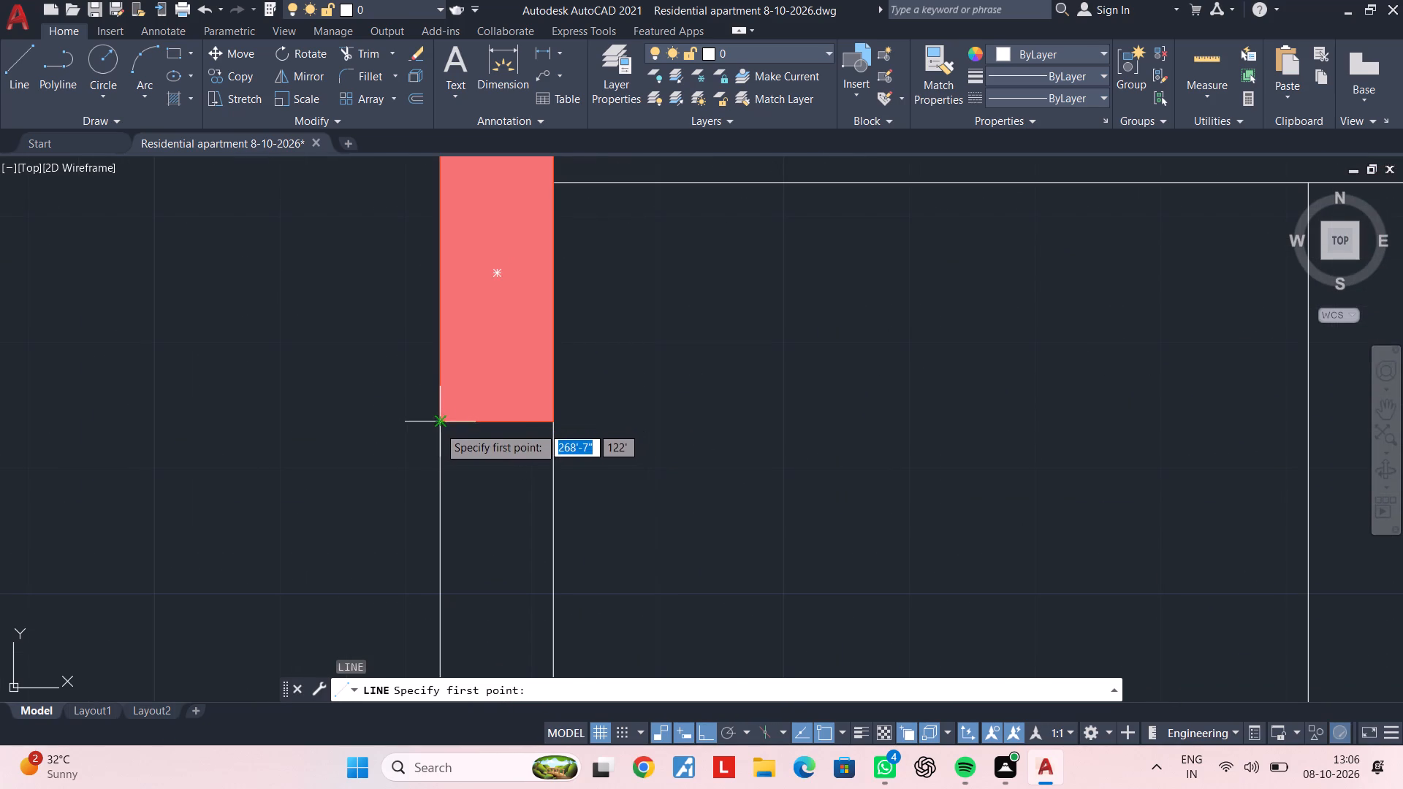
left_click(439, 421)
left_click(549, 423)
key("Escape")
key("Escape")
Offset the line on the column's bottom edge 2'6" downward to mark the window's lower end.
middle_click_drag(516, 527, 514, 502)
key("Escape")
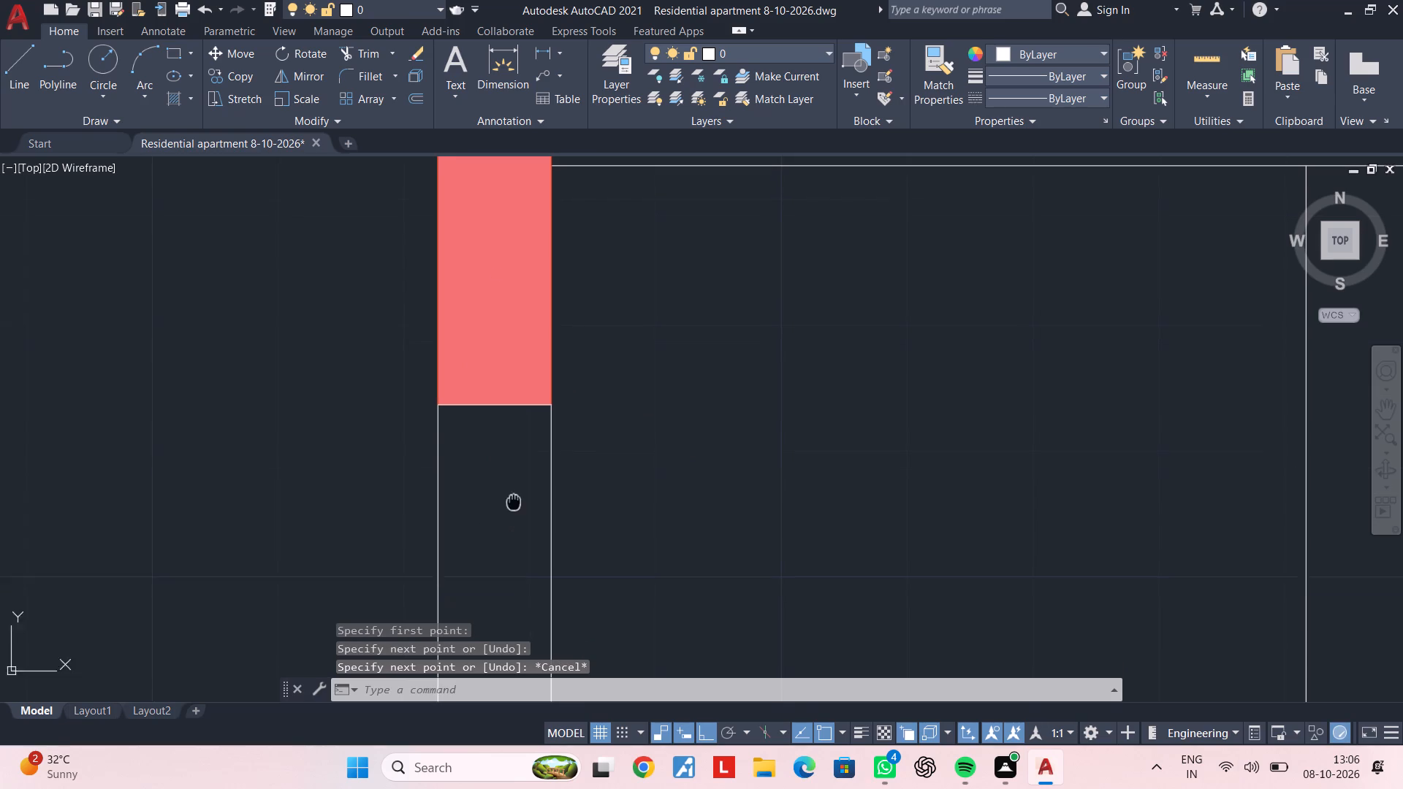
middle_click_drag(514, 502, 514, 490)
key("Escape")
type("of 2'6\"")
key("Return")
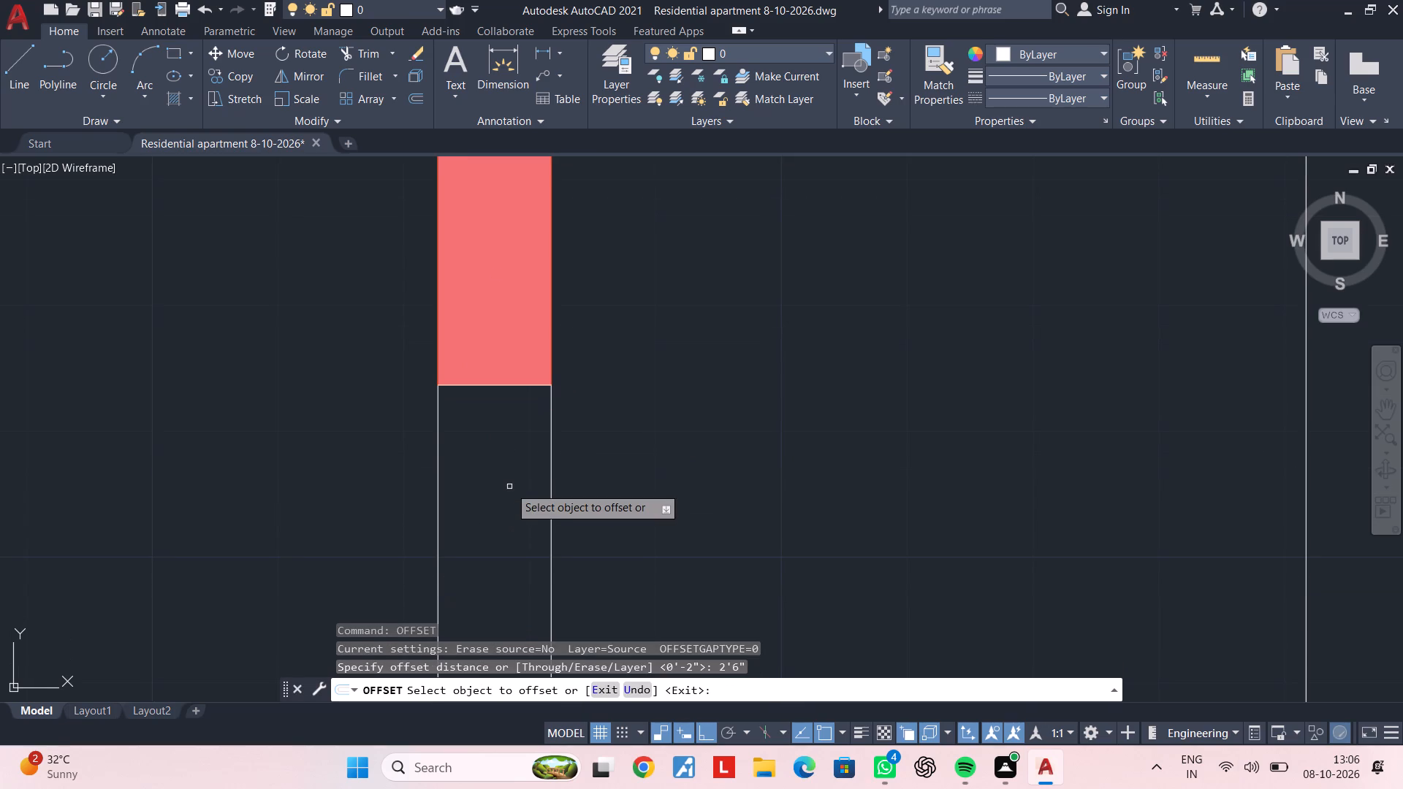
left_click(505, 386)
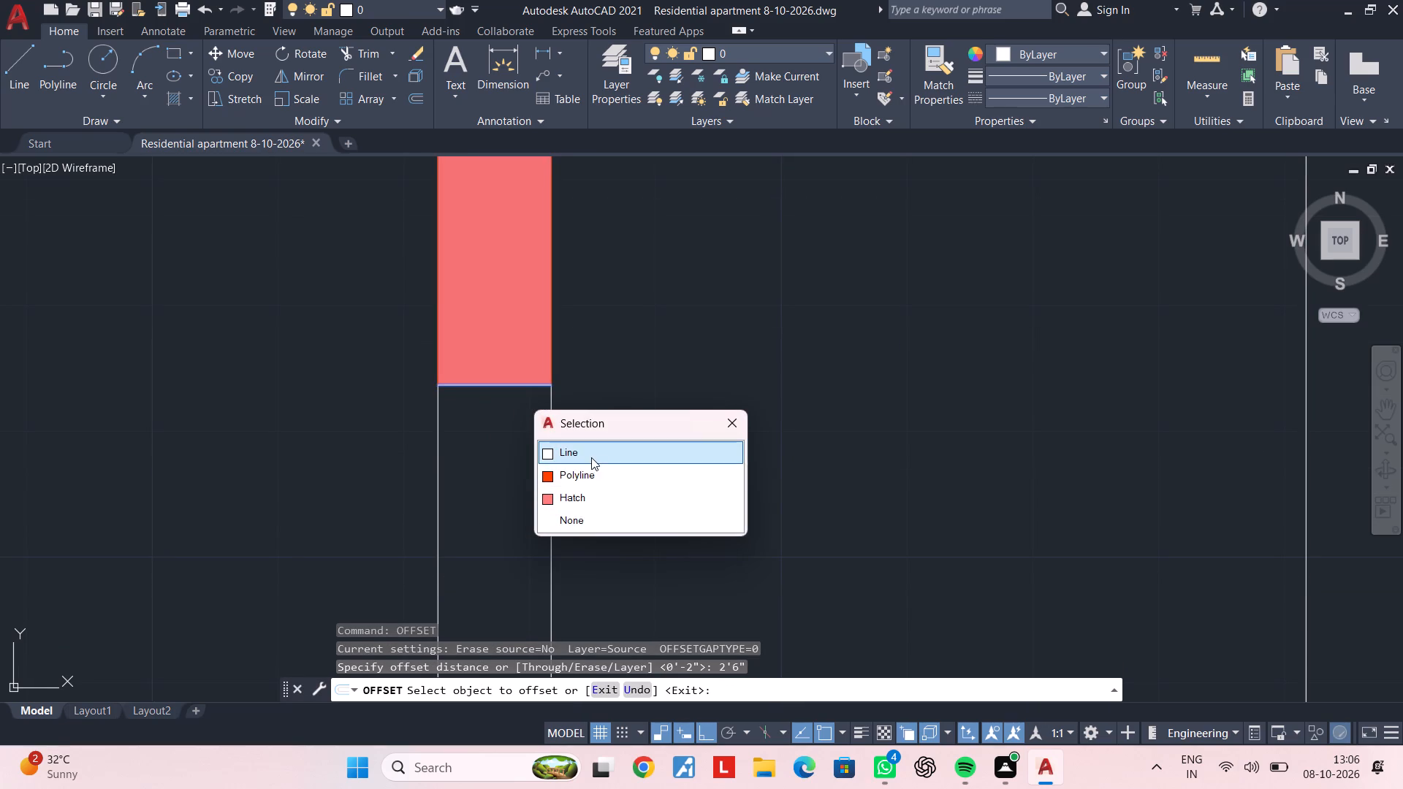
left_click(591, 457)
left_click(578, 519)
scroll(578, 522, "down", 3)
middle_click_drag(582, 517, 588, 343)
key("Escape")
key("Escape")
key("Escape")
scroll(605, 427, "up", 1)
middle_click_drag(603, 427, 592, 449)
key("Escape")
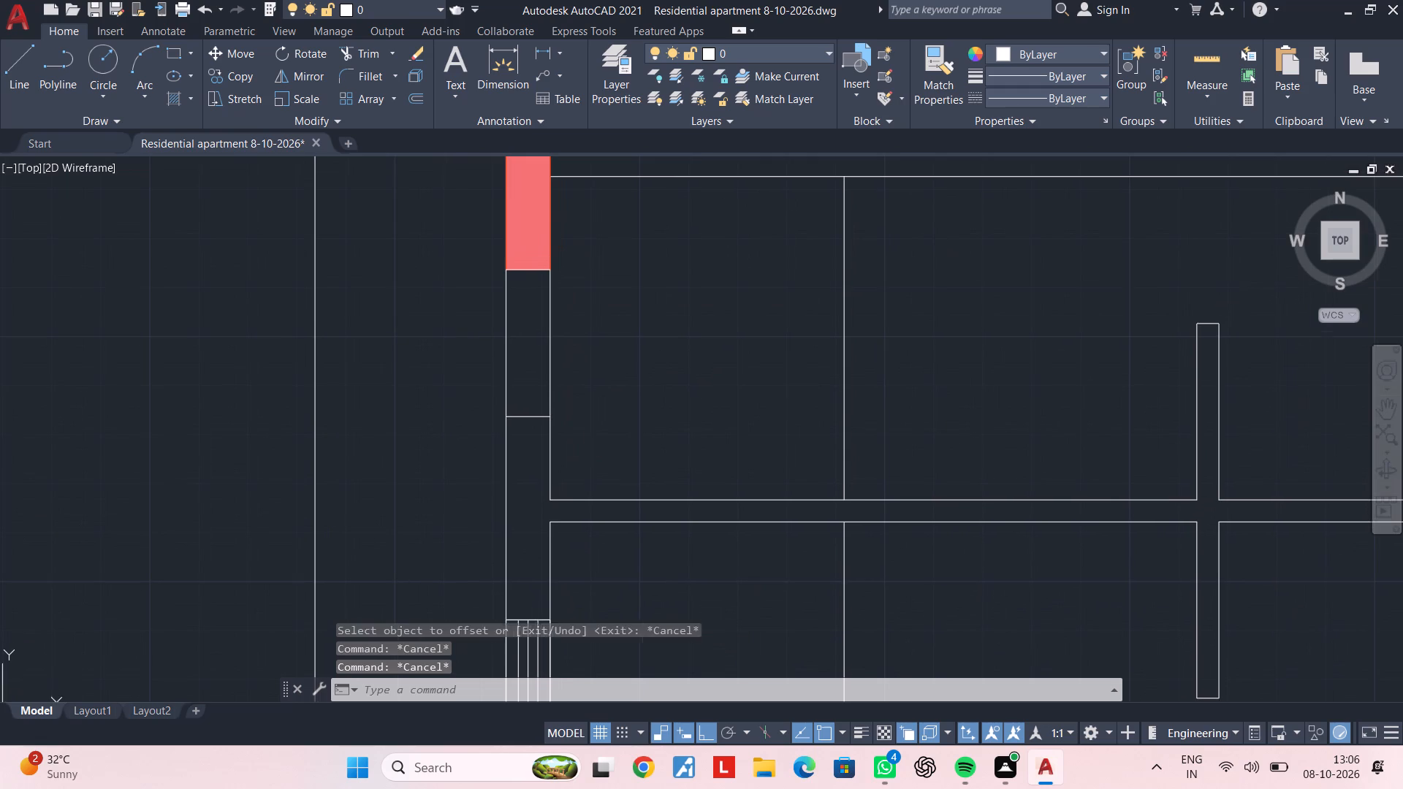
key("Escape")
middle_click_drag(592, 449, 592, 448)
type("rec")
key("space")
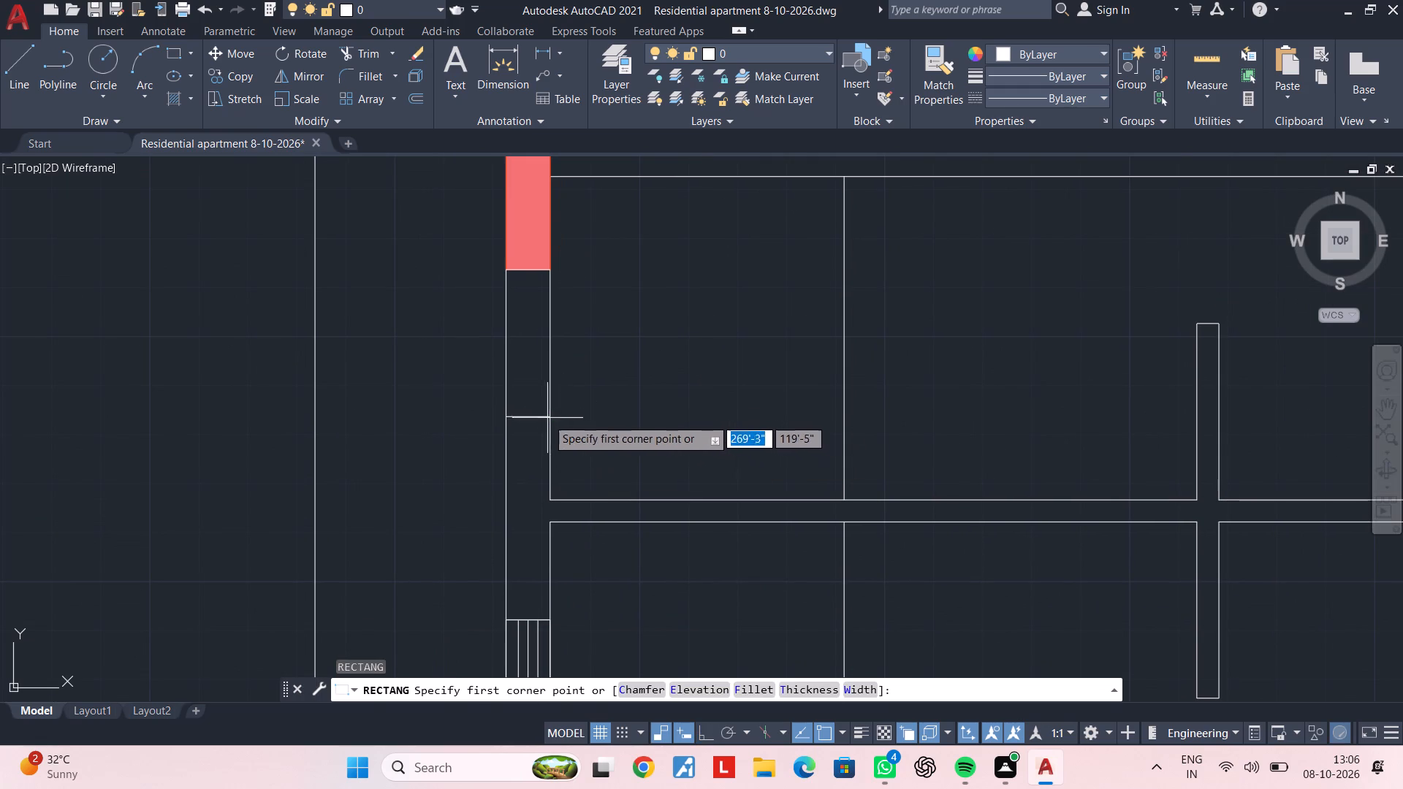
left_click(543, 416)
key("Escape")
Draw a 2'-6" long window rectangle across the west wall's thickness, from the offset line up to the column's bottom edge.
key("space")
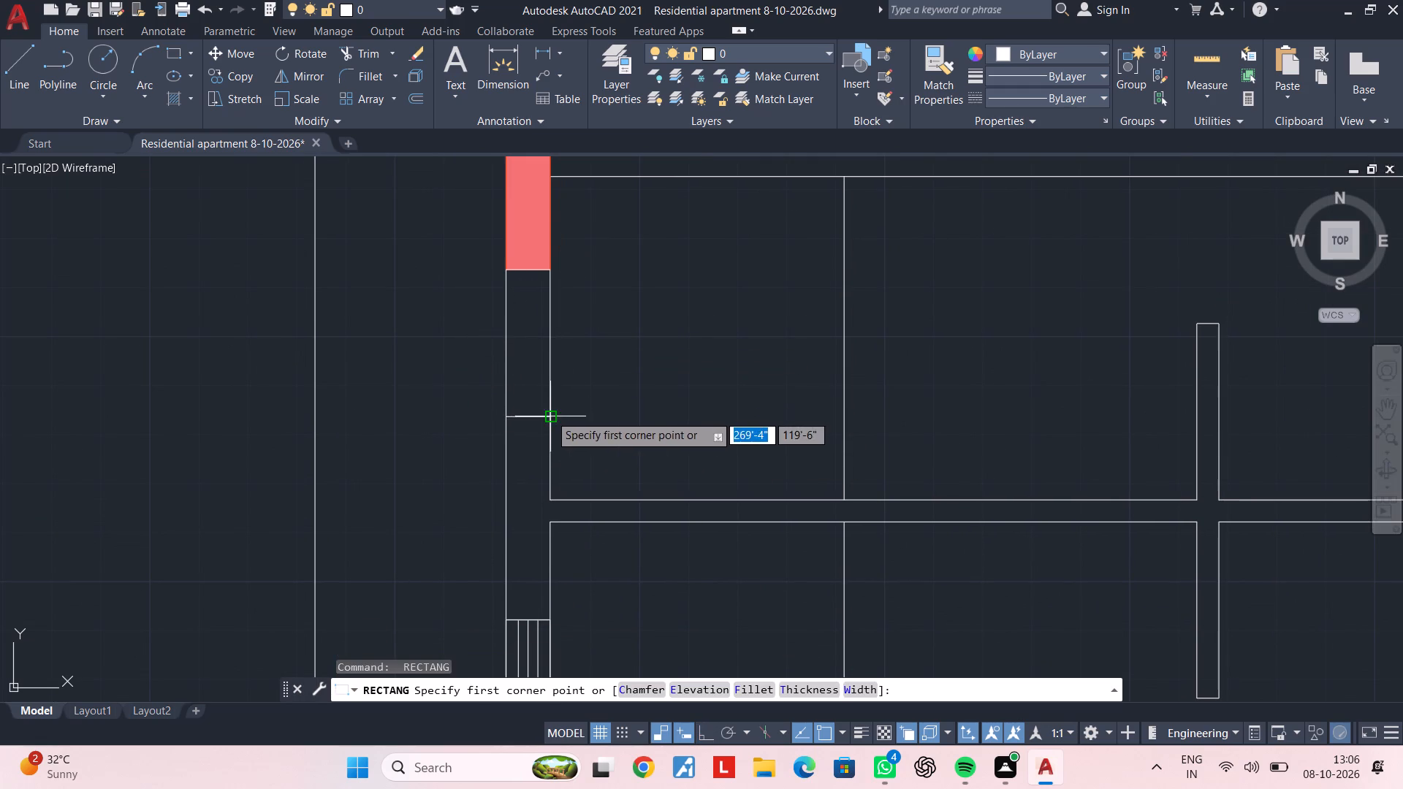
left_click(550, 414)
scroll(500, 267, "up", 2)
left_click(512, 275)
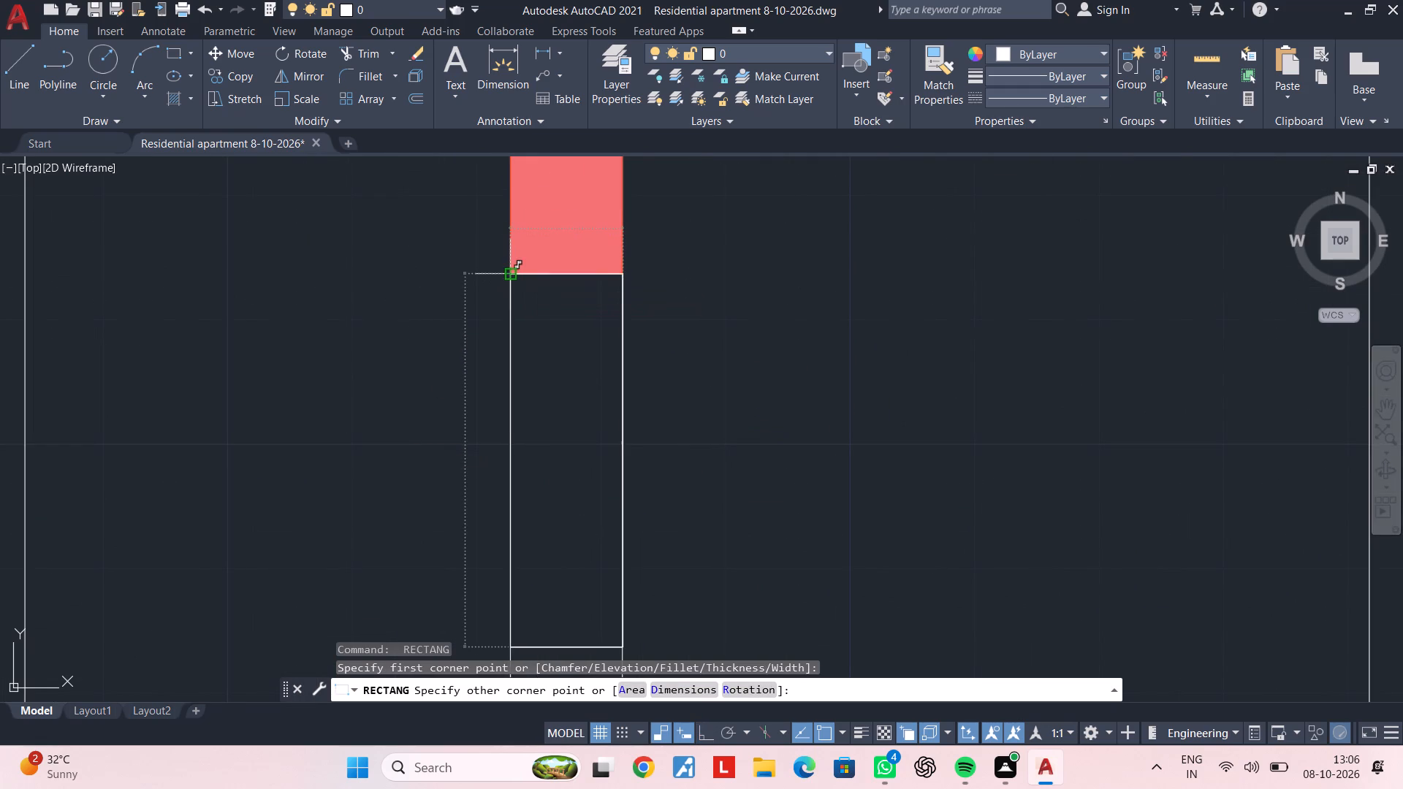
scroll(547, 319, "down", 2)
middle_click_drag(548, 324, 541, 280)
key("Escape")
key("Escape")
key("Escape")
key("Escape")
key("Escape")
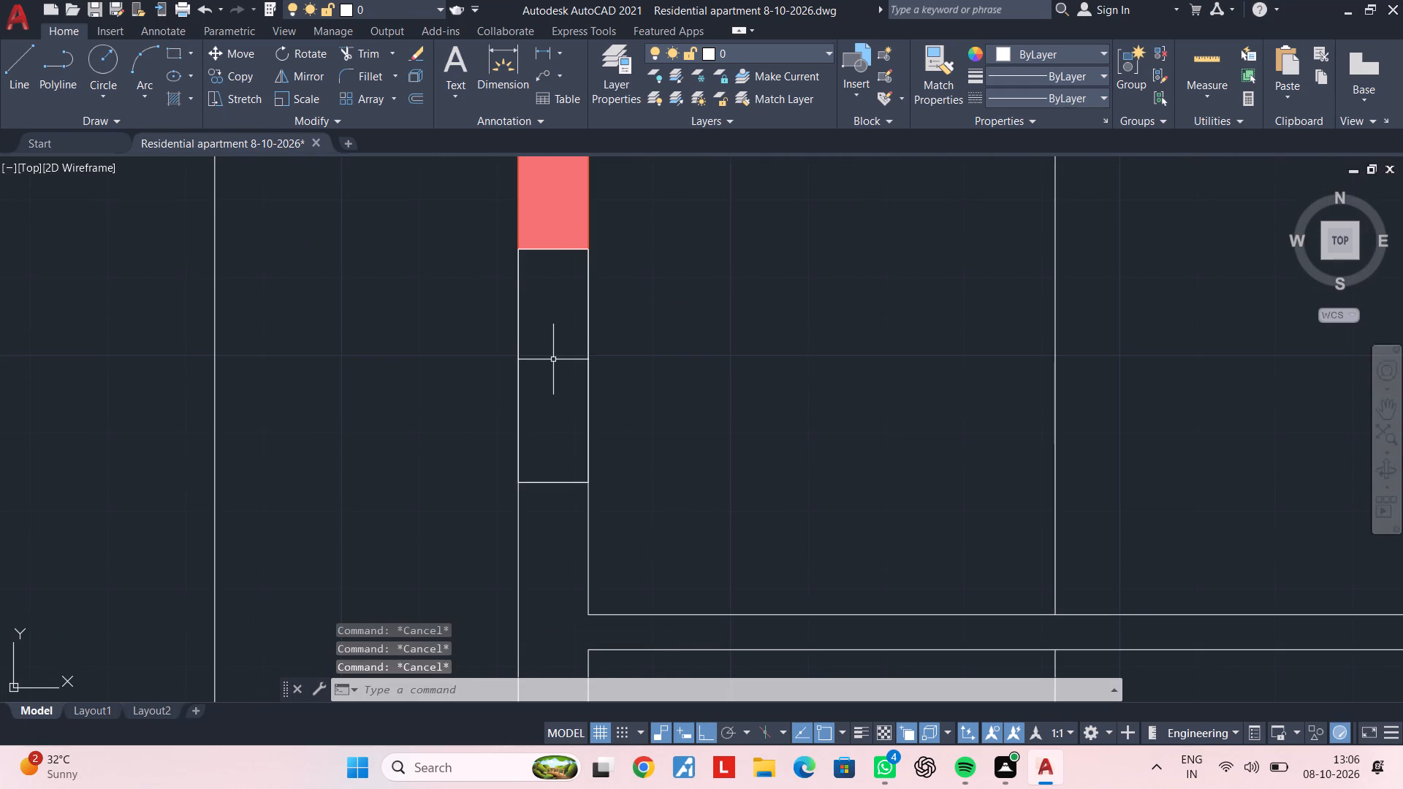
Draw a vertical centre line through the window below the column, between the midpoints of its short edges.
key("l")
key("space")
left_click(557, 249)
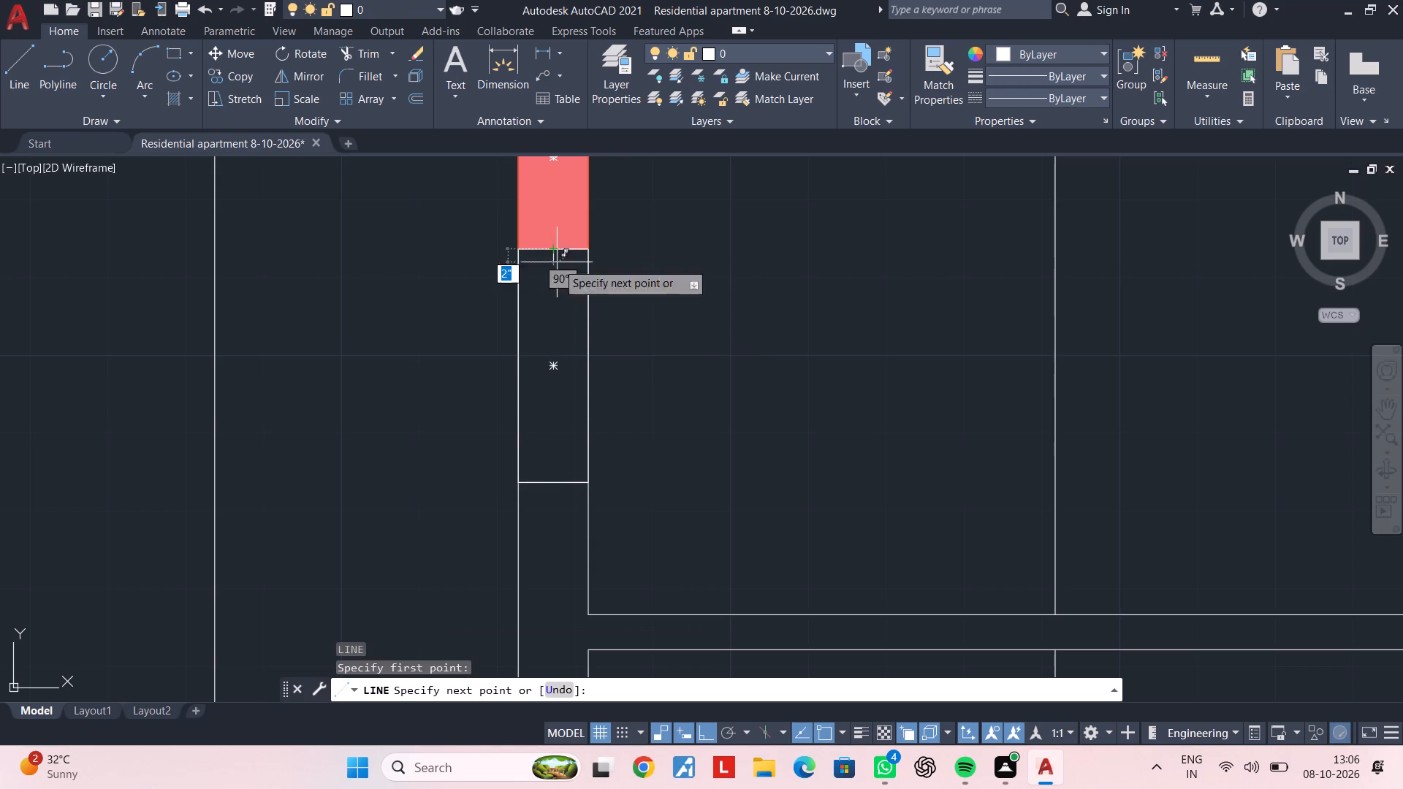
left_click(555, 484)
key("Escape")
key("Escape")
key("Escape")
key("Escape")
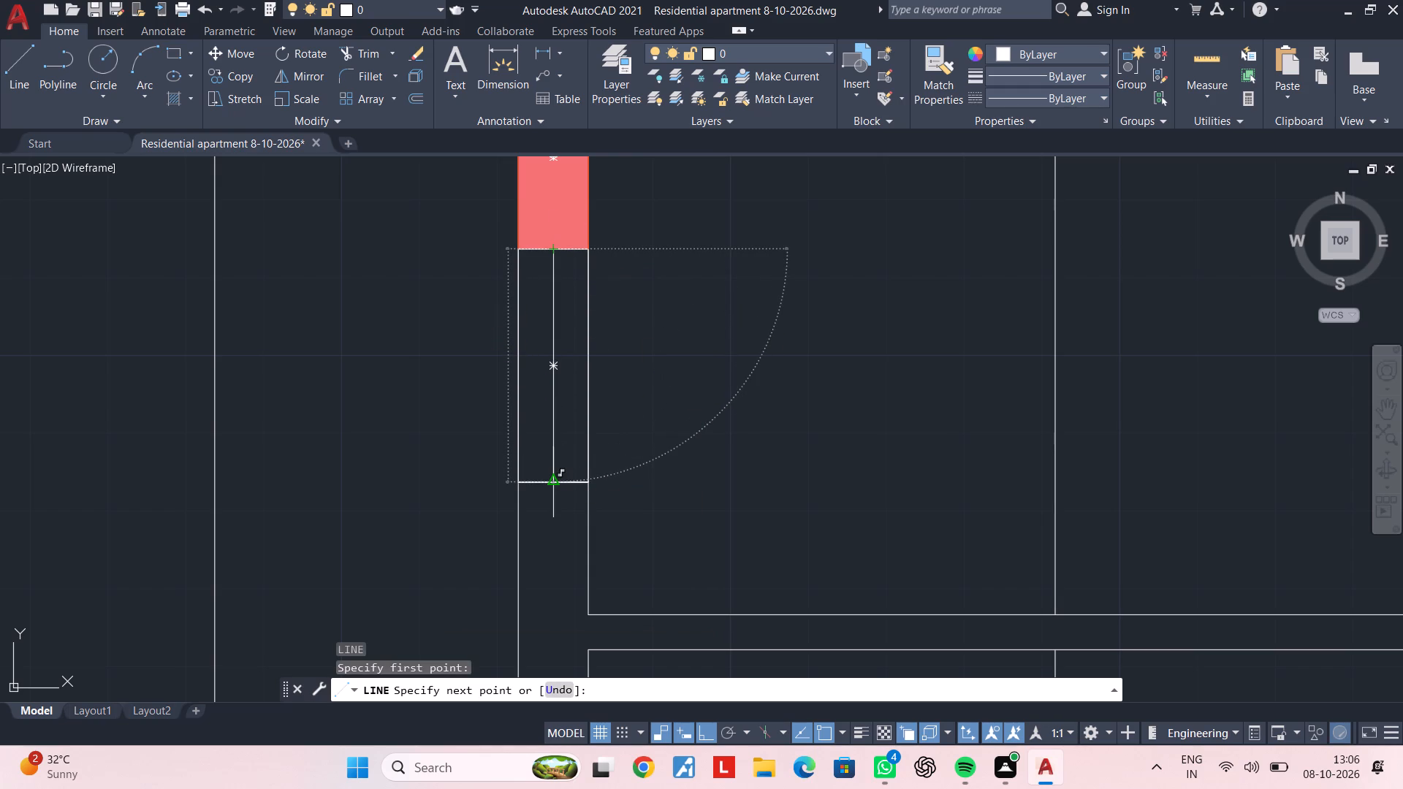
key("Escape")
key("Escape")
key("Escape")
key("Escape")
key("Escape")
key("Escape")
key("Escape")
key("Escape")
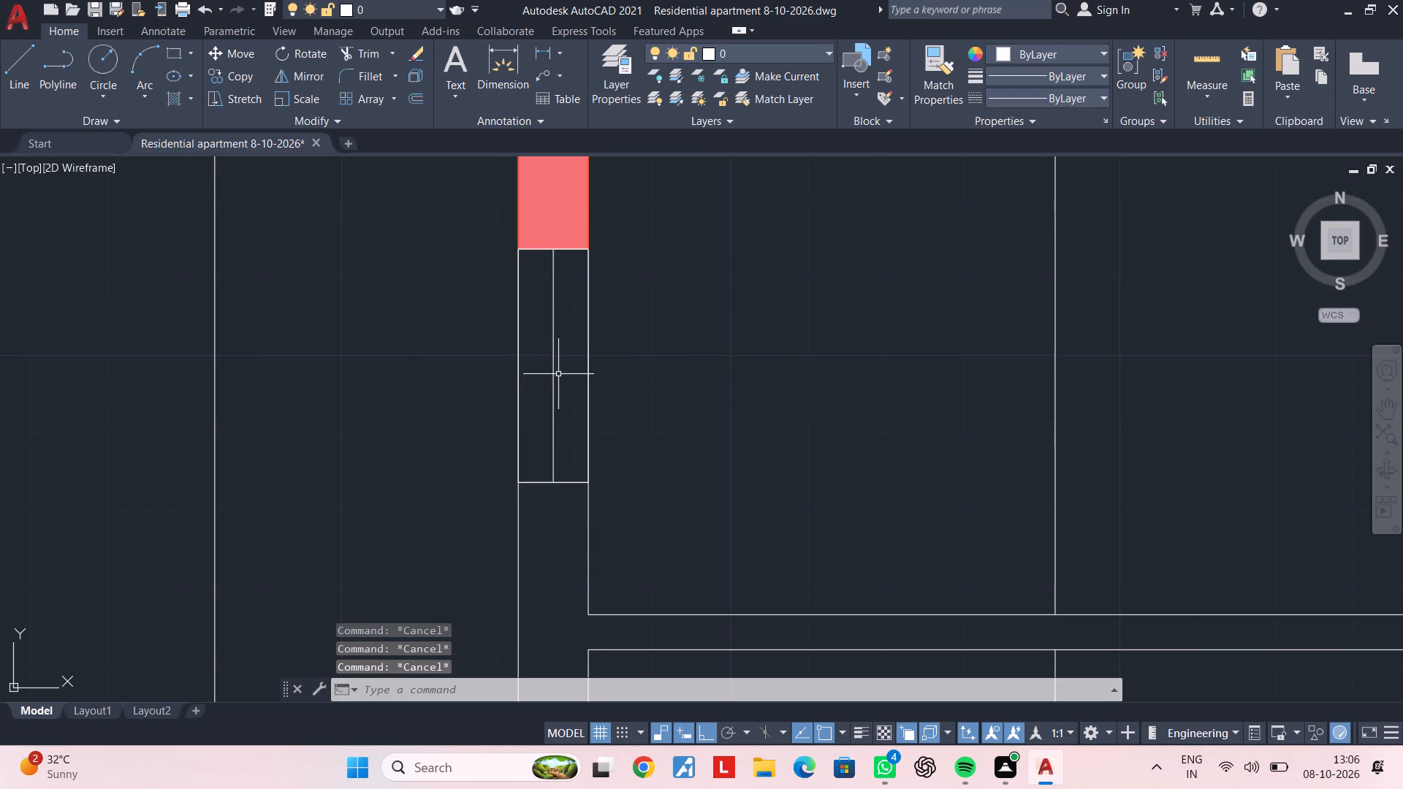
key("Escape")
Offset the centre line of the window below the column 2" to both sides.
type("of 2\"")
key("Return")
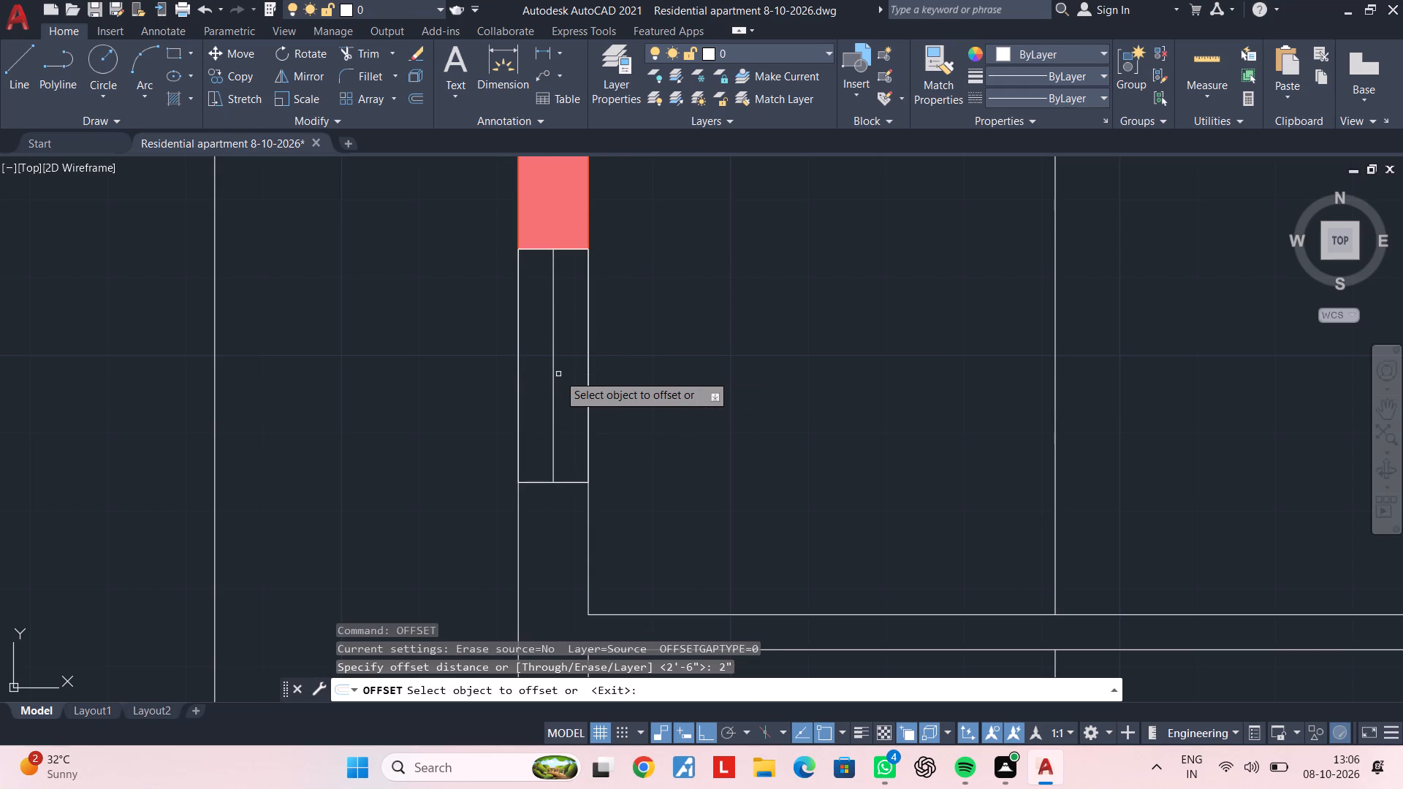
scroll(524, 352, "up", 1)
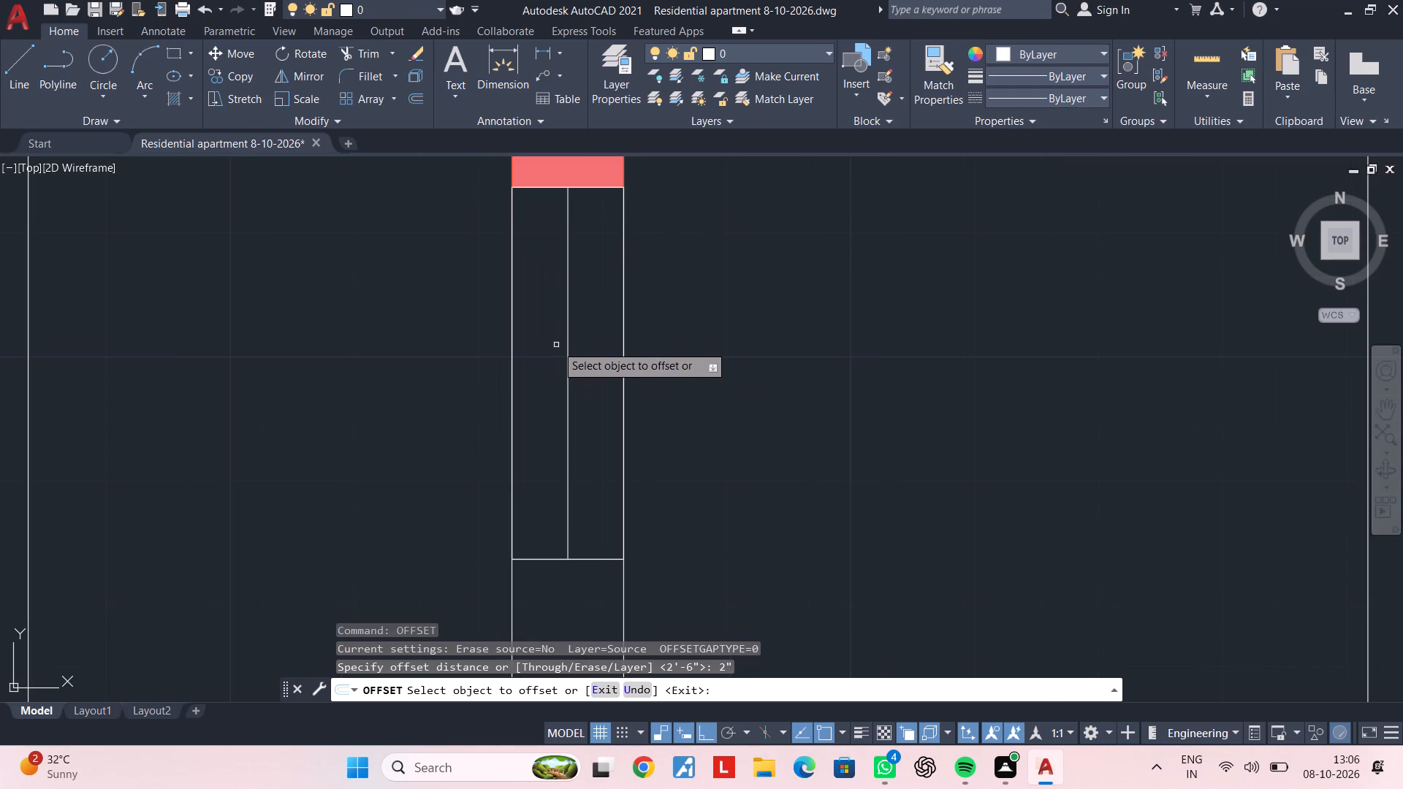
left_click(568, 342)
left_click(541, 345)
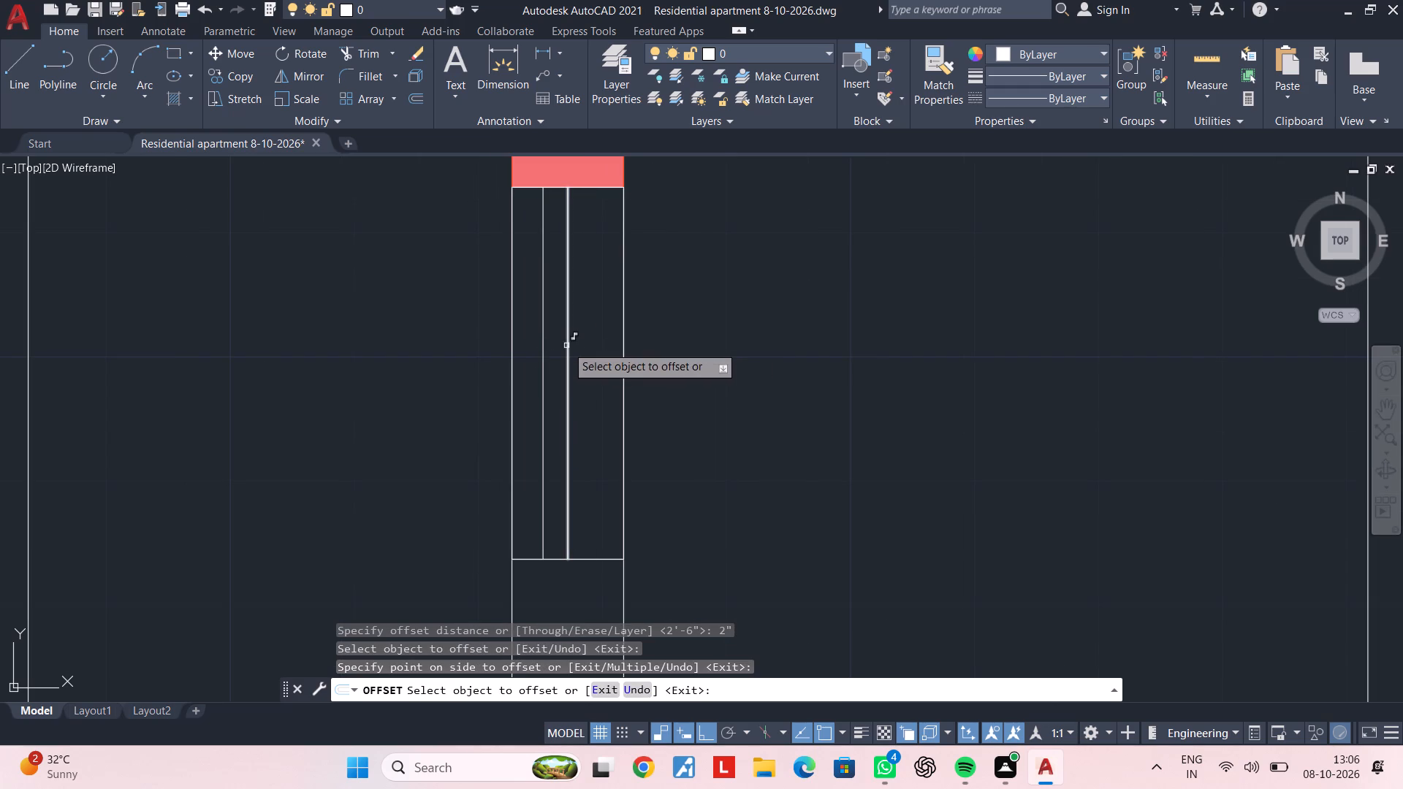
left_click(566, 346)
left_click(612, 340)
key("Escape")
scroll(611, 342, "down", 2)
key("Escape")
Draw a window rectangle about 5' long in the west wall, from the same column's top edge up to the wall segment's upper end.
middle_click_drag(720, 340, 711, 350)
scroll(720, 340, "down", 1)
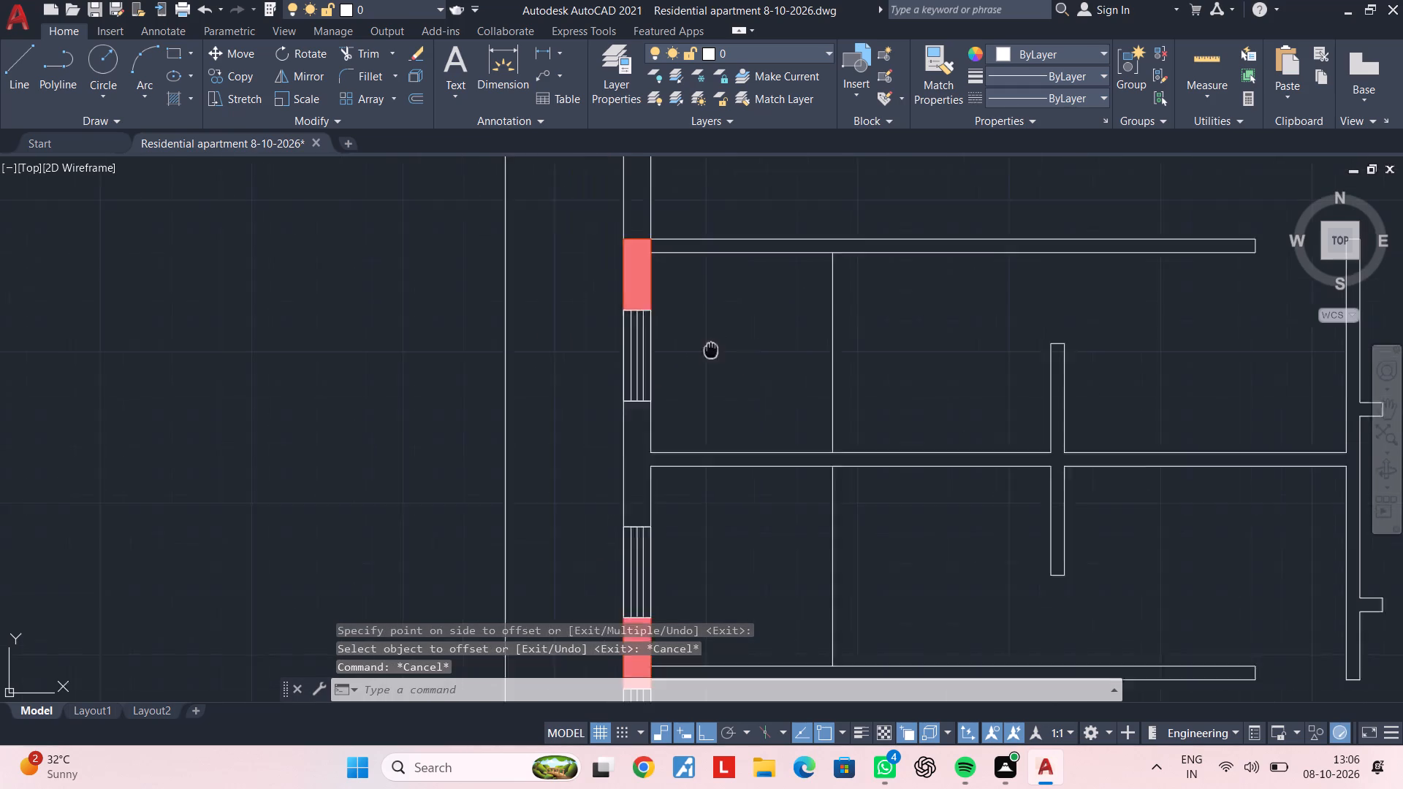
middle_click_drag(711, 350, 640, 397)
scroll(687, 351, "down", 1)
middle_click_drag(688, 352, 634, 451)
key("Escape")
middle_click_drag(638, 340, 618, 405)
key("Escape")
key("Escape")
key("Escape")
key("Escape")
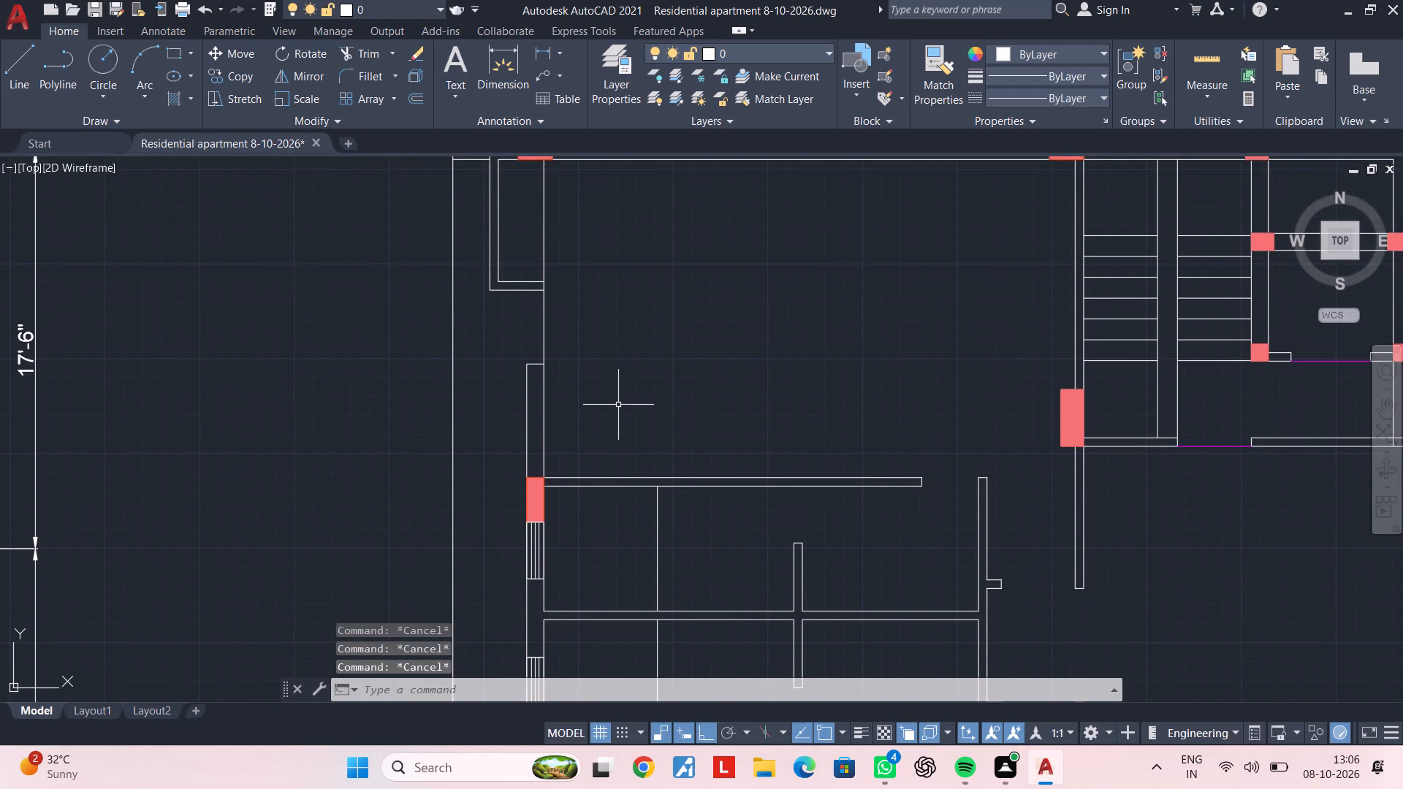
scroll(559, 447, "up", 1)
middle_click_drag(576, 434, 607, 400)
key("Escape")
key("Escape")
key("Escape")
key("Escape")
type("rec")
key("space")
scroll(560, 456, "up", 2)
left_click(558, 472)
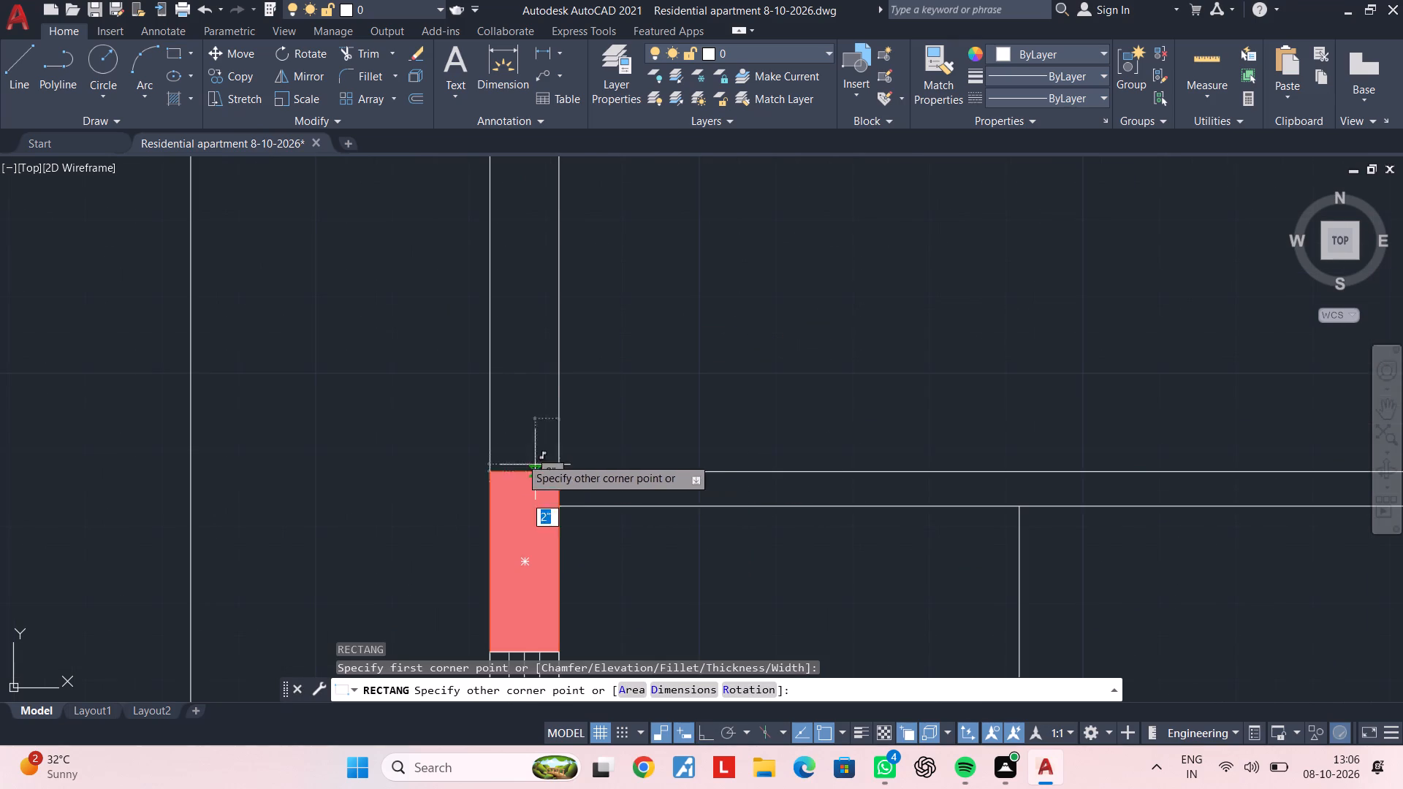
middle_click_drag(515, 297, 517, 432)
middle_click_drag(491, 269, 493, 453)
left_click(487, 329)
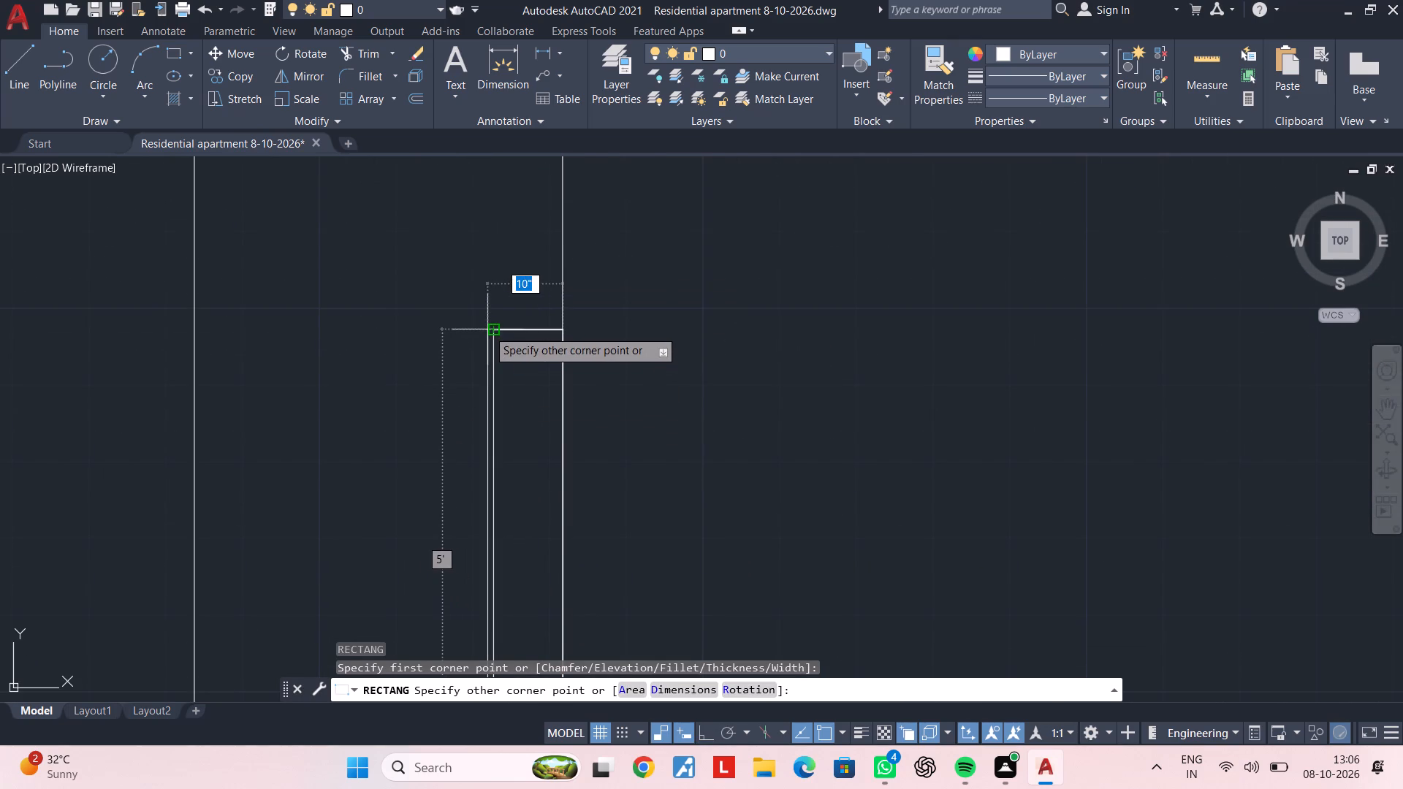
key("Escape")
scroll(522, 376, "down", 1)
middle_click_drag(522, 377, 505, 217)
key("Escape")
key("Escape")
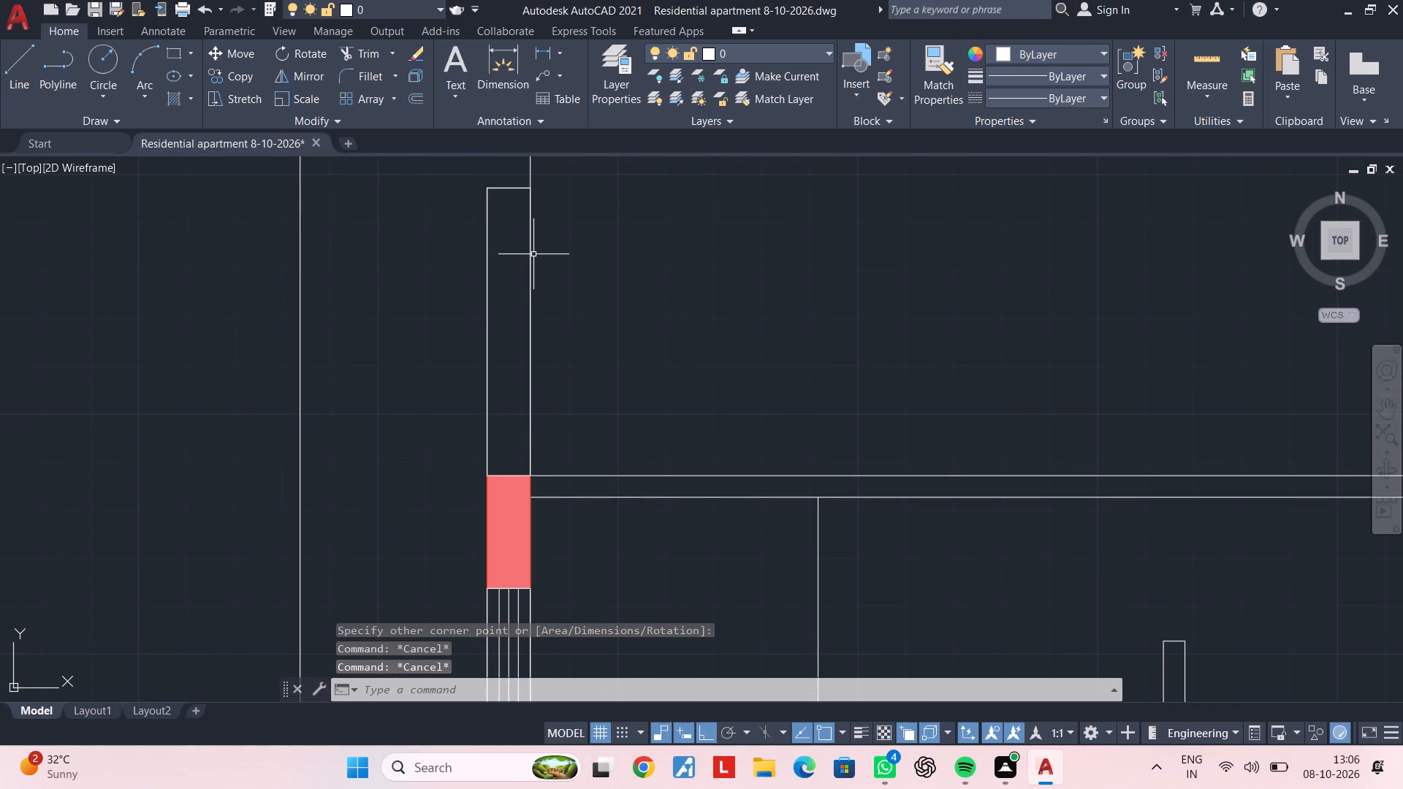
Draw a vertical centre line through the new window above the column, between the midpoints of its short edges.
key("l")
key("space")
left_click(505, 190)
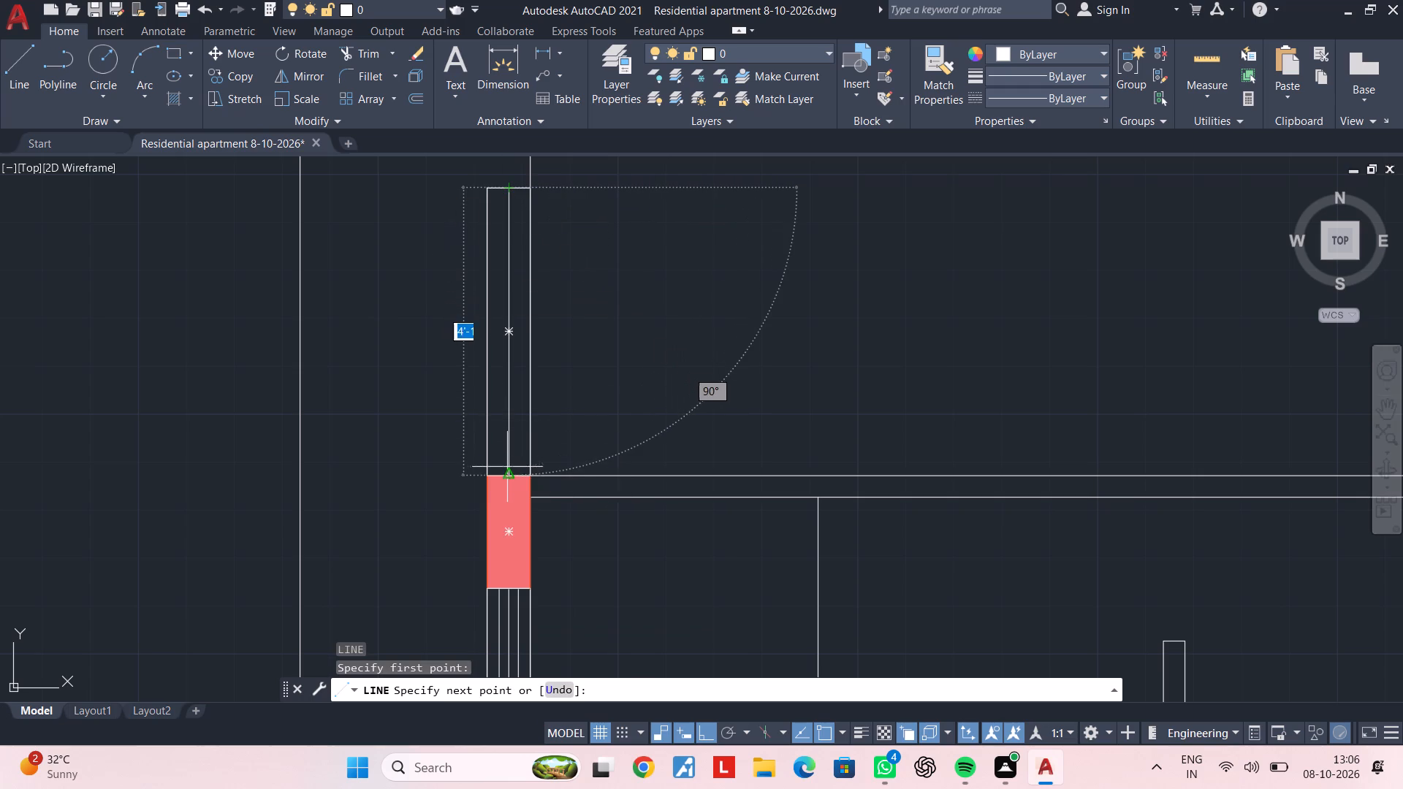
left_click(507, 475)
key("Escape")
key("Escape")
key("Escape")
key("Escape")
key("Escape")
key("Escape")
key("Escape")
key("Escape")
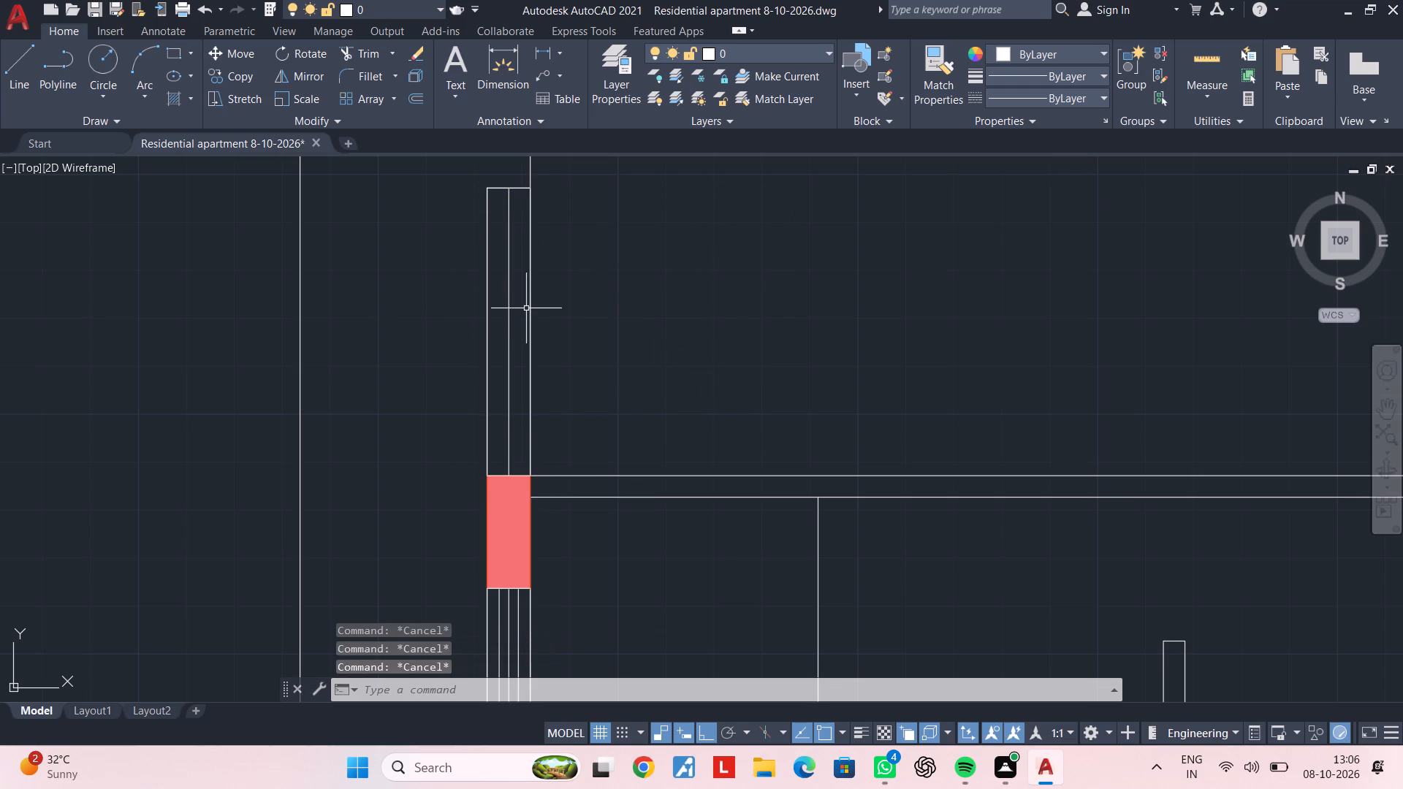
key("Escape")
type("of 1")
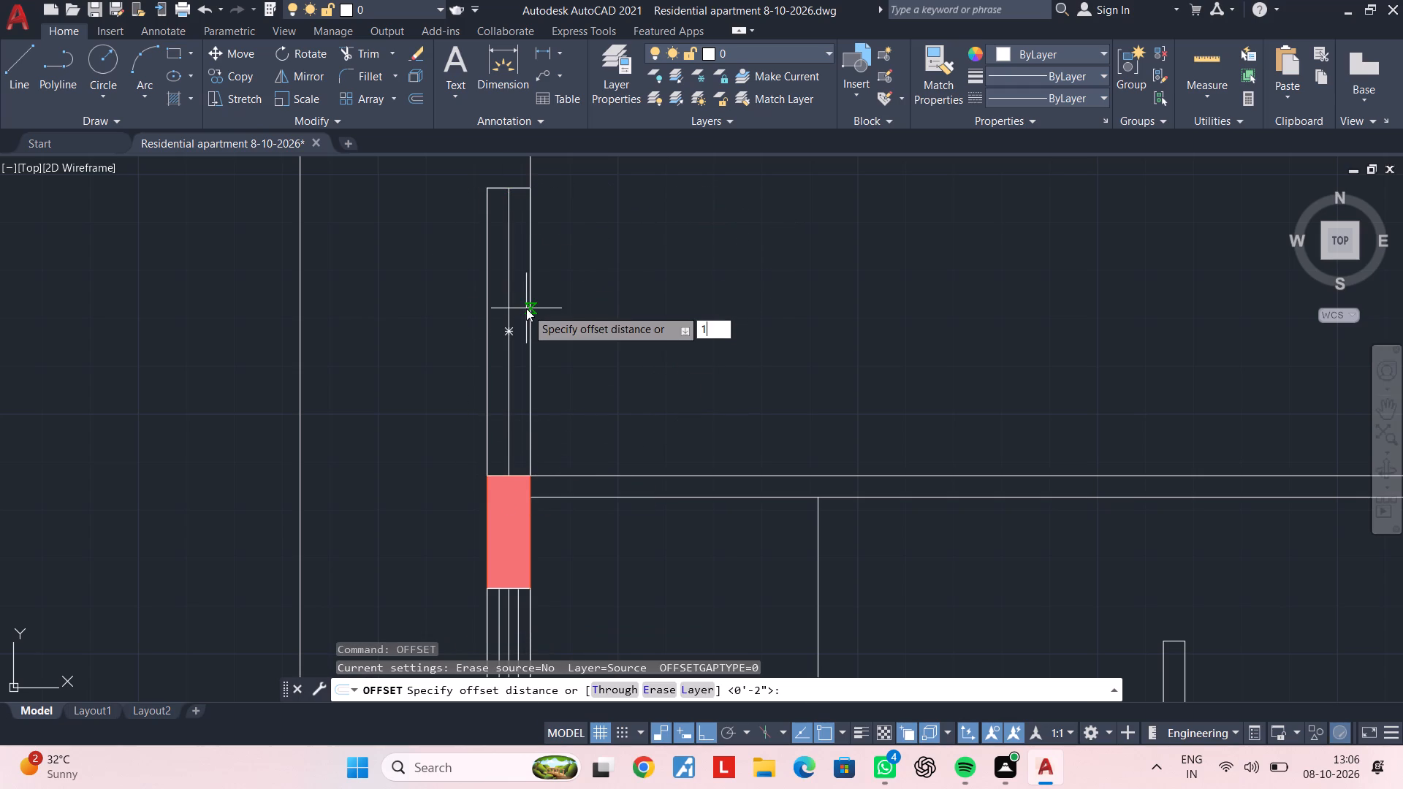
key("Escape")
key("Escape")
Offset the centre line of the window above the column 2" to both sides.
type("of 2\"")
key("Return")
scroll(526, 308, "up", 1)
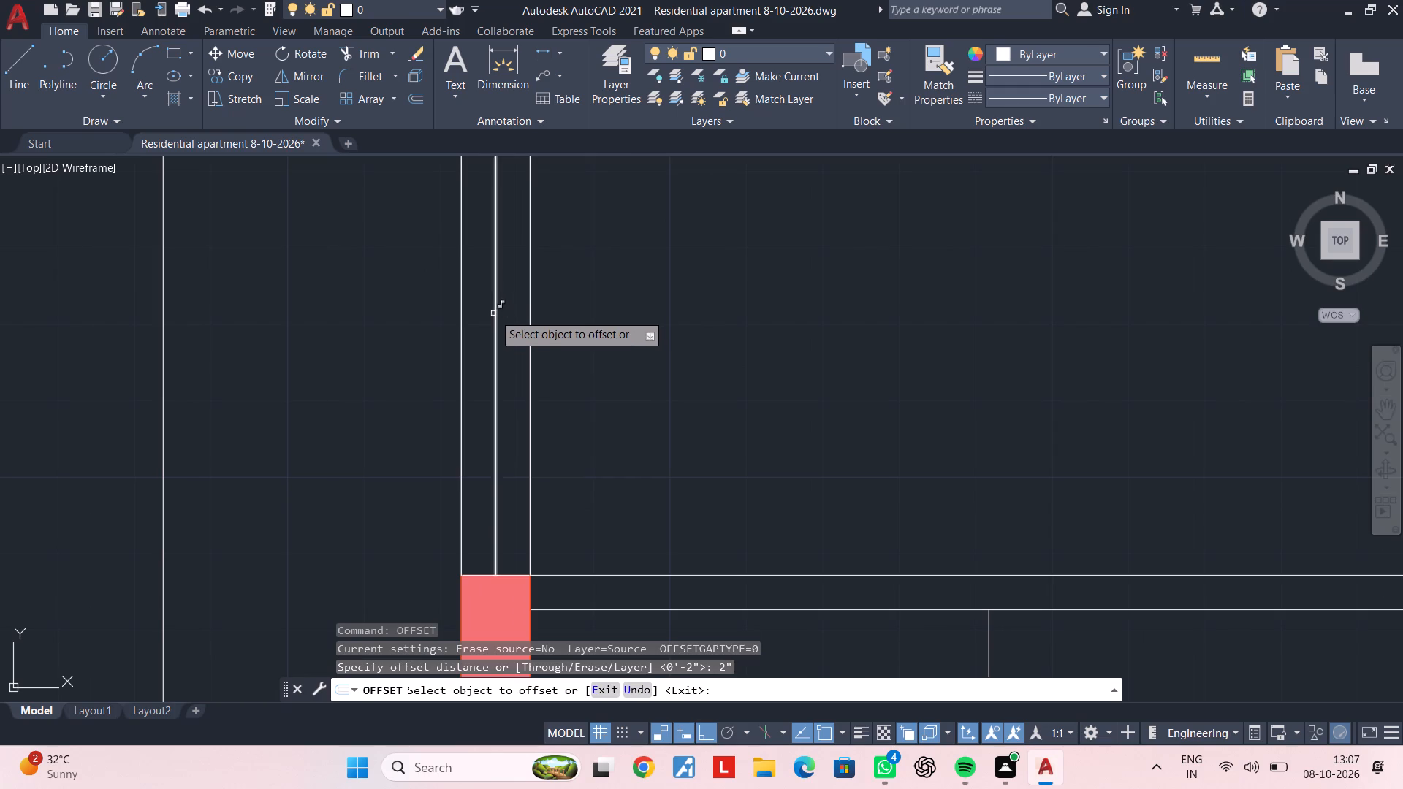
left_click(497, 313)
left_click(472, 316)
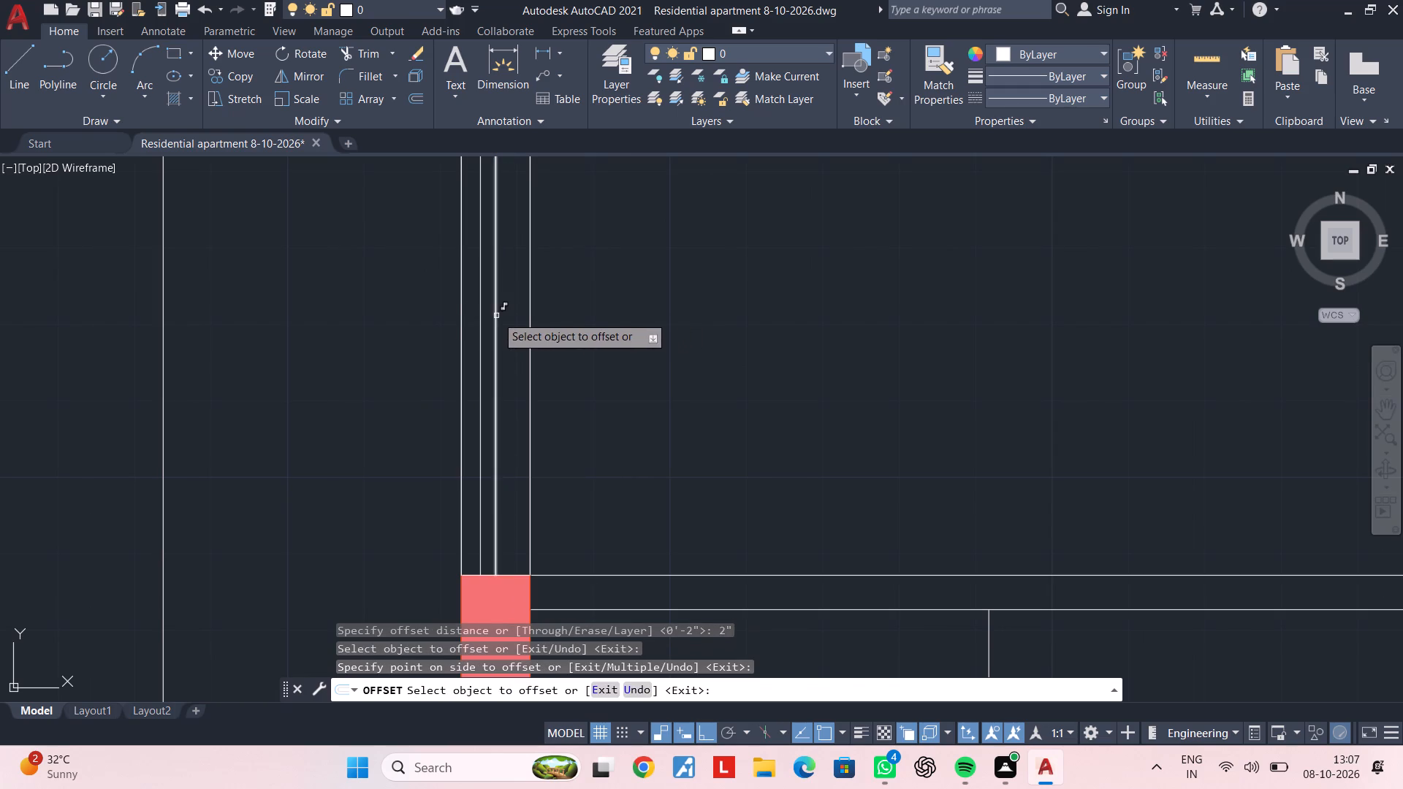
left_click(496, 316)
left_click(515, 316)
key("Escape")
Offset the lower inner edge of the northwest corner niche upward at 1" spacing, making three successive copies.
scroll(498, 319, "down", 2)
middle_click_drag(507, 325, 513, 390)
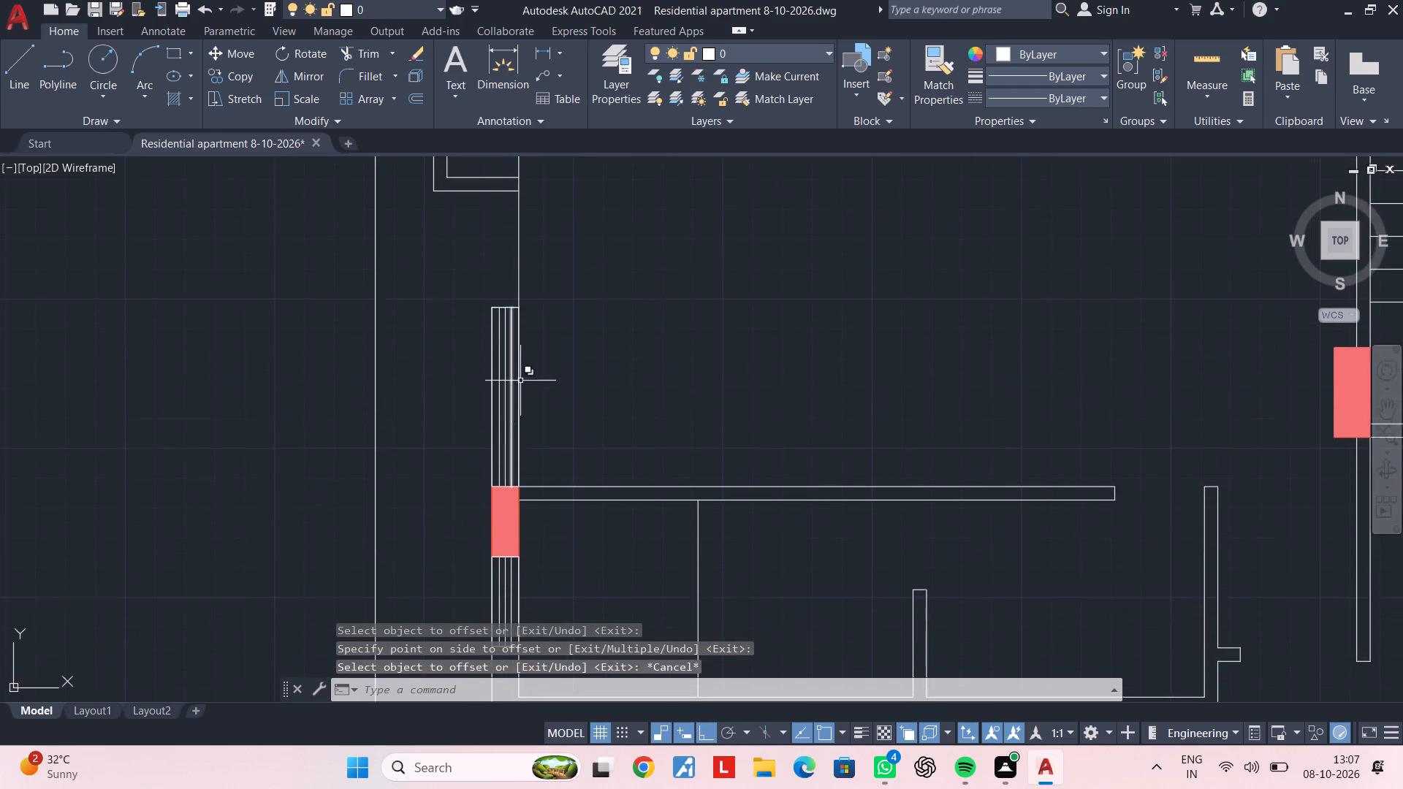
scroll(523, 366, "down", 1)
middle_click_drag(525, 365, 516, 449)
middle_click_drag(550, 340, 542, 407)
key("Escape")
key("Escape")
scroll(484, 342, "up", 1)
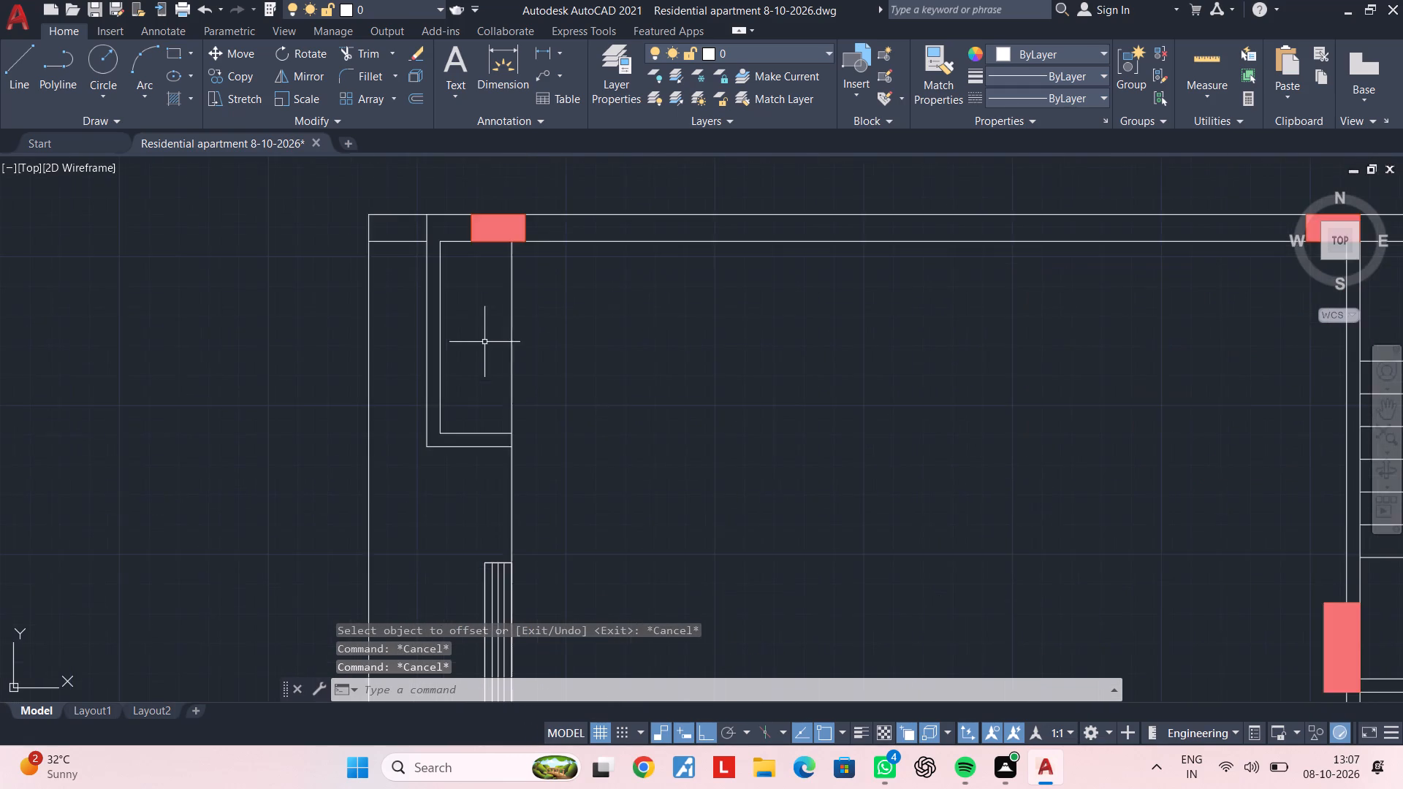
middle_click_drag(486, 346, 569, 355)
key("Escape")
scroll(574, 308, "up", 1)
middle_click_drag(575, 305, 573, 441)
key("Escape")
key("Escape")
type("of")
key("space")
type("1\"")
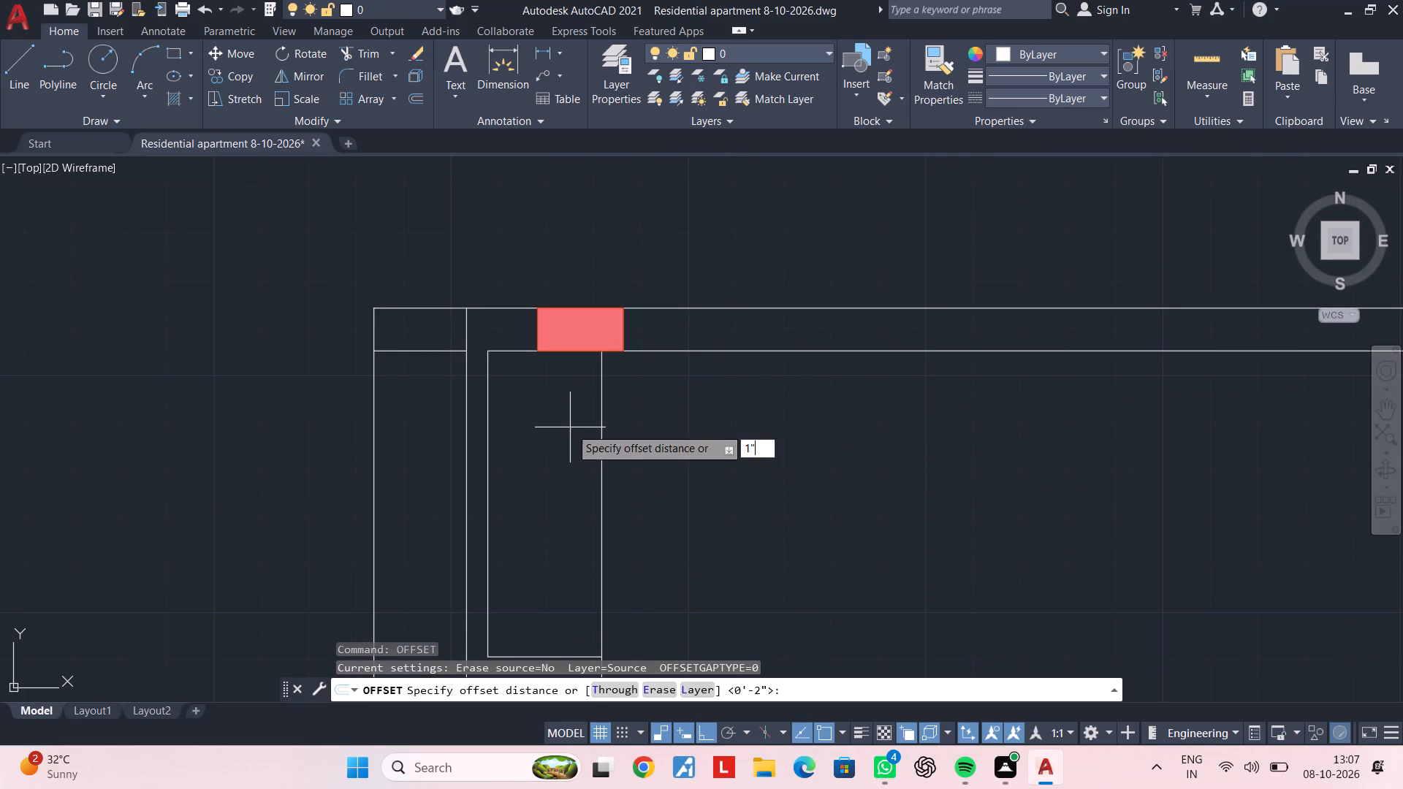
key("Return")
scroll(592, 468, "down", 1)
middle_click_drag(593, 461, 594, 351)
scroll(569, 479, "up", 1)
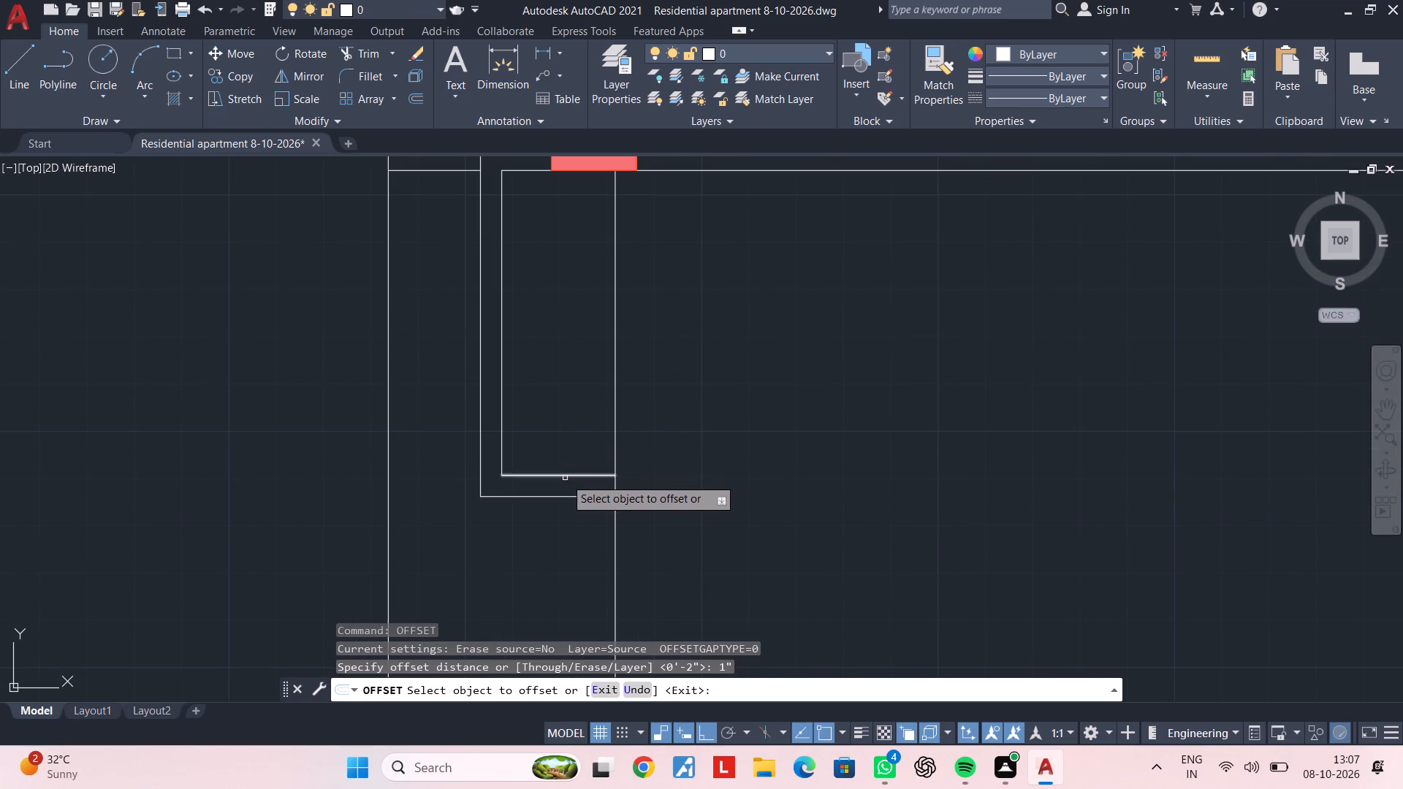
left_click(567, 476)
left_click(569, 419)
left_click(567, 472)
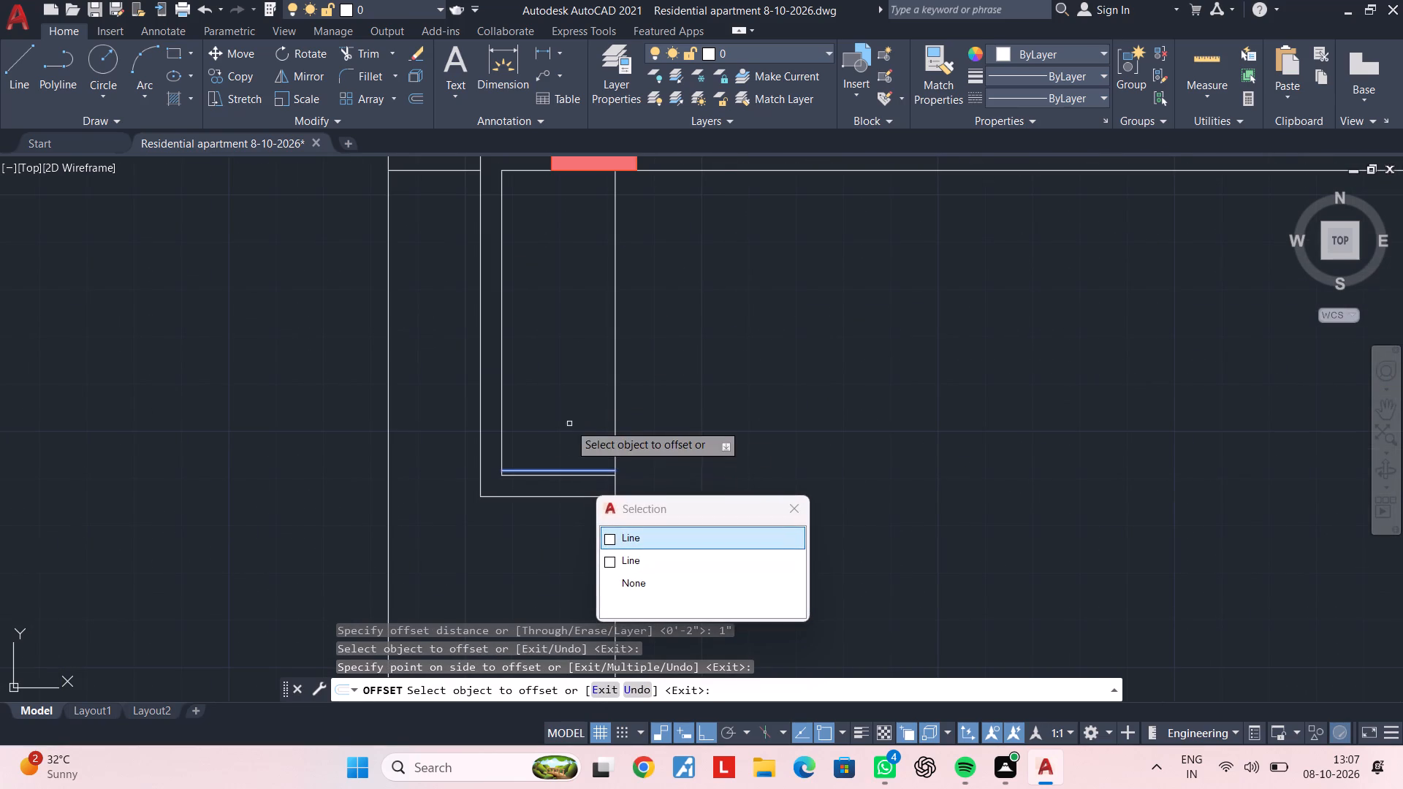
left_click(636, 541)
left_click(598, 419)
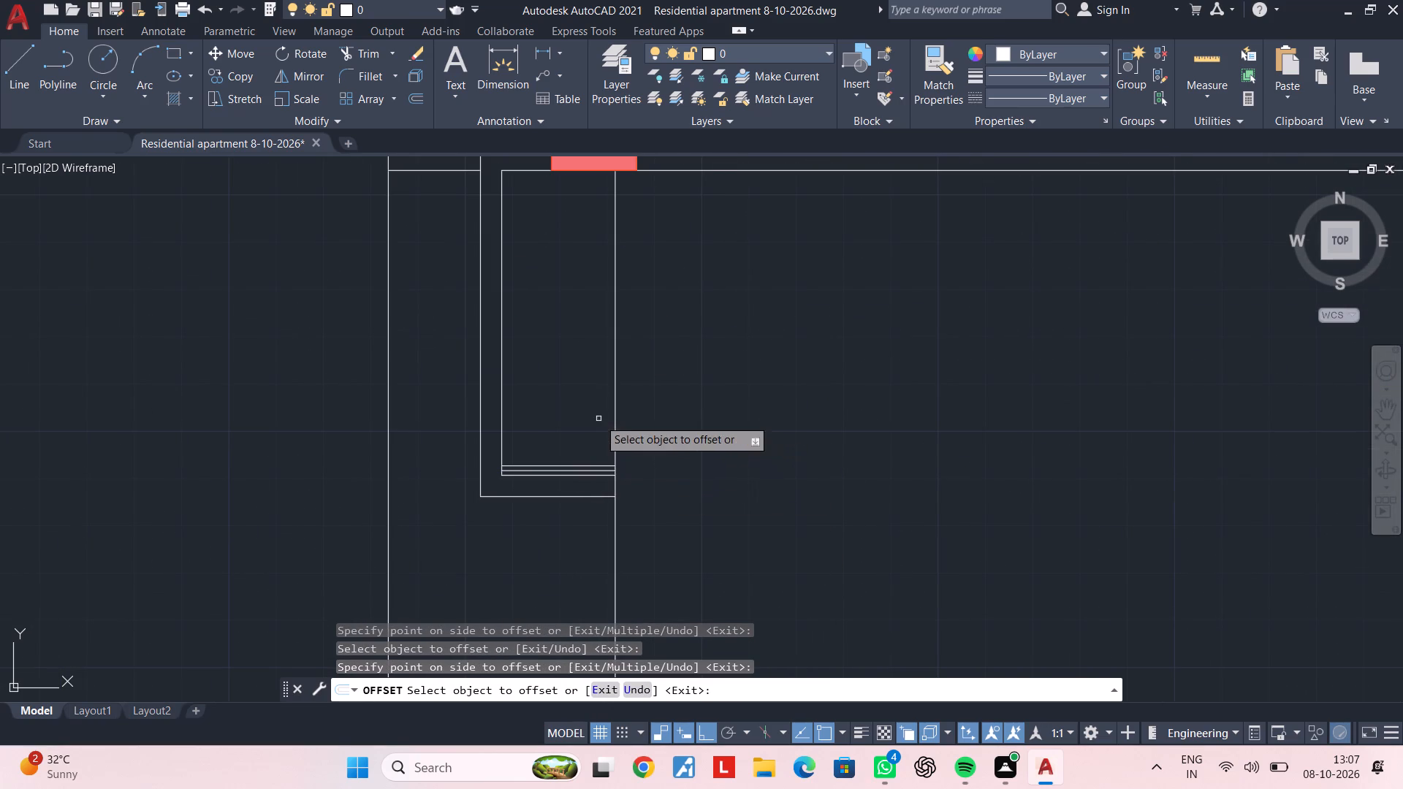
left_click(571, 465)
left_click(571, 416)
Add three more horizontal lines in the northwest niche, each offset 1" above the previous one.
left_click(566, 458)
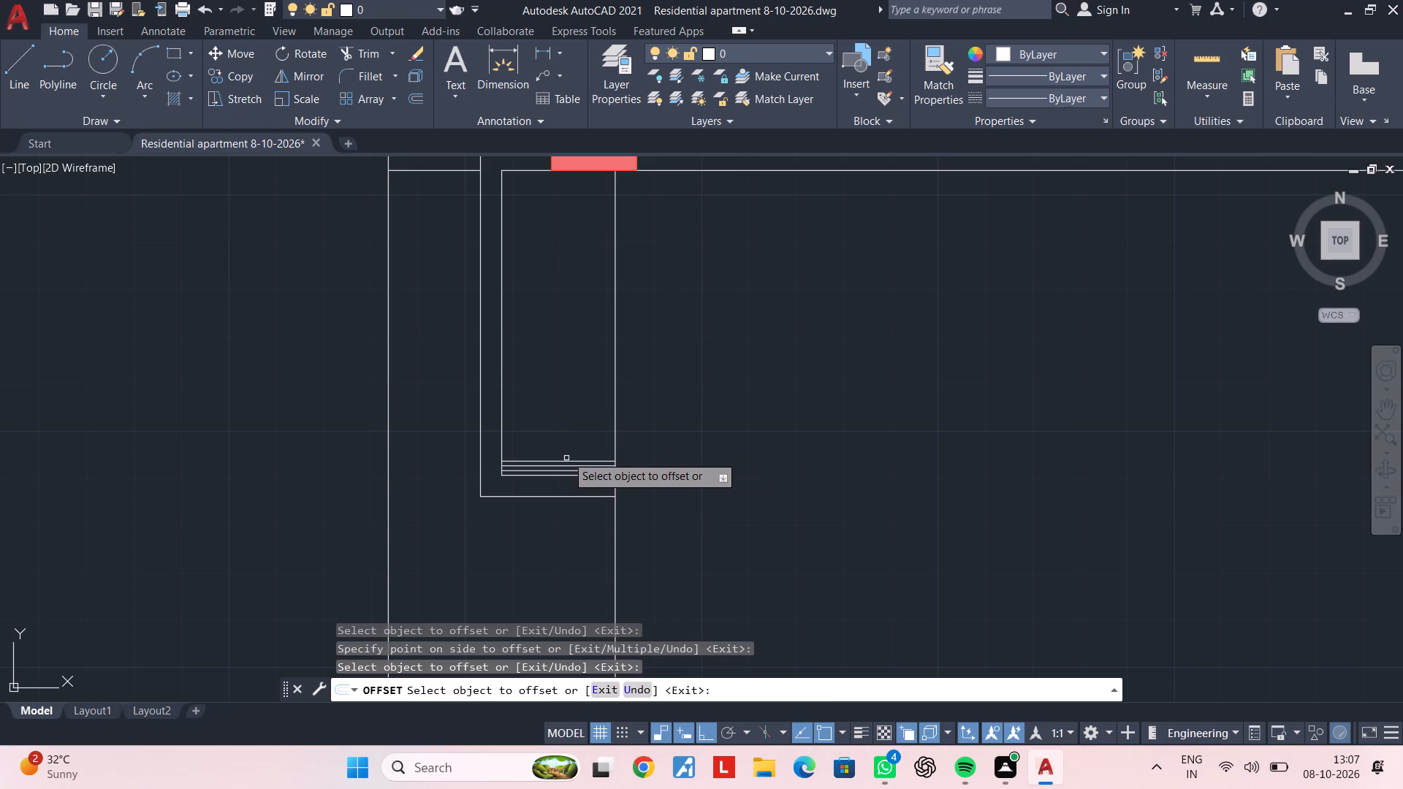
scroll(569, 474, "up", 2)
left_click(566, 441)
left_click(561, 407)
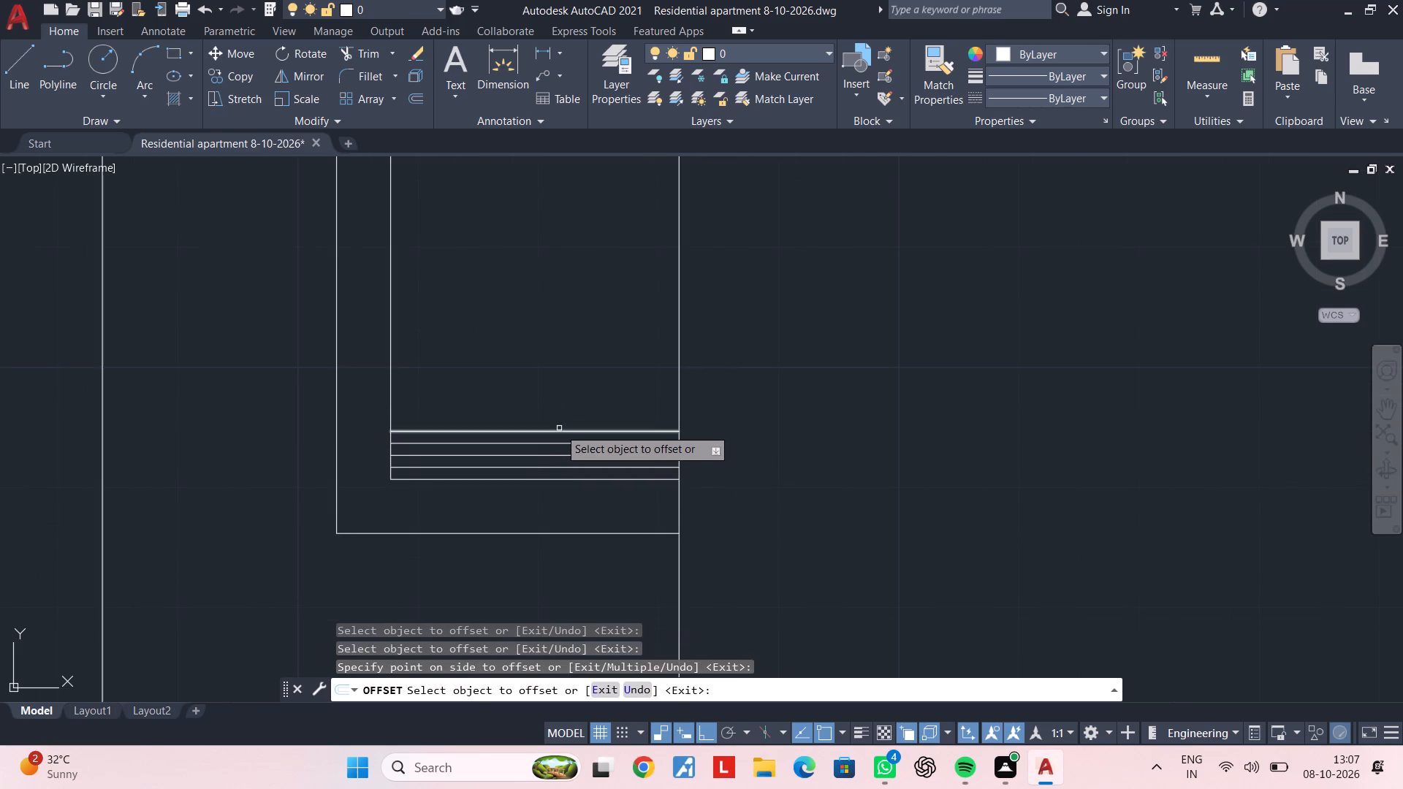
left_click(559, 428)
left_click(560, 393)
left_click(569, 428)
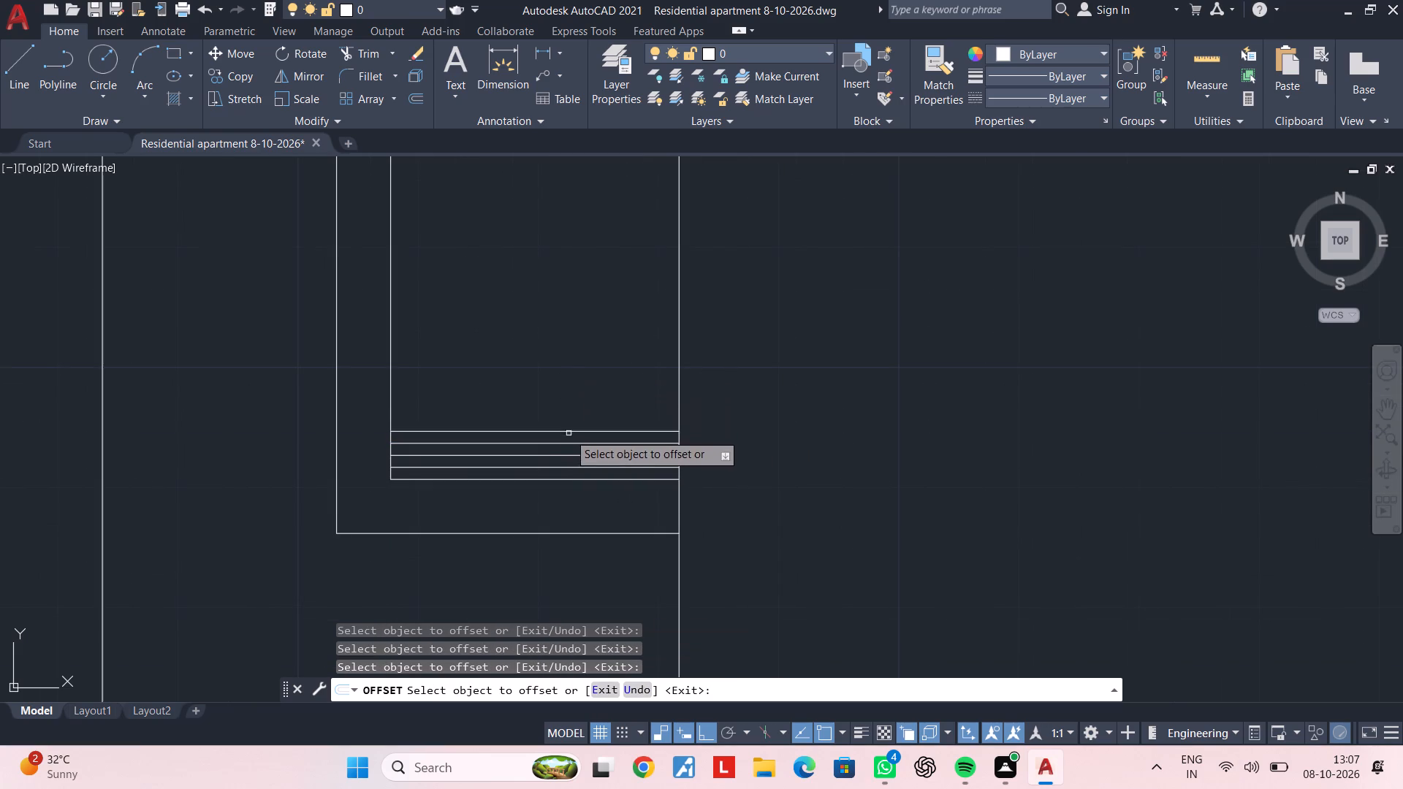
left_click(569, 430)
left_click(568, 321)
left_click(569, 419)
left_click(573, 350)
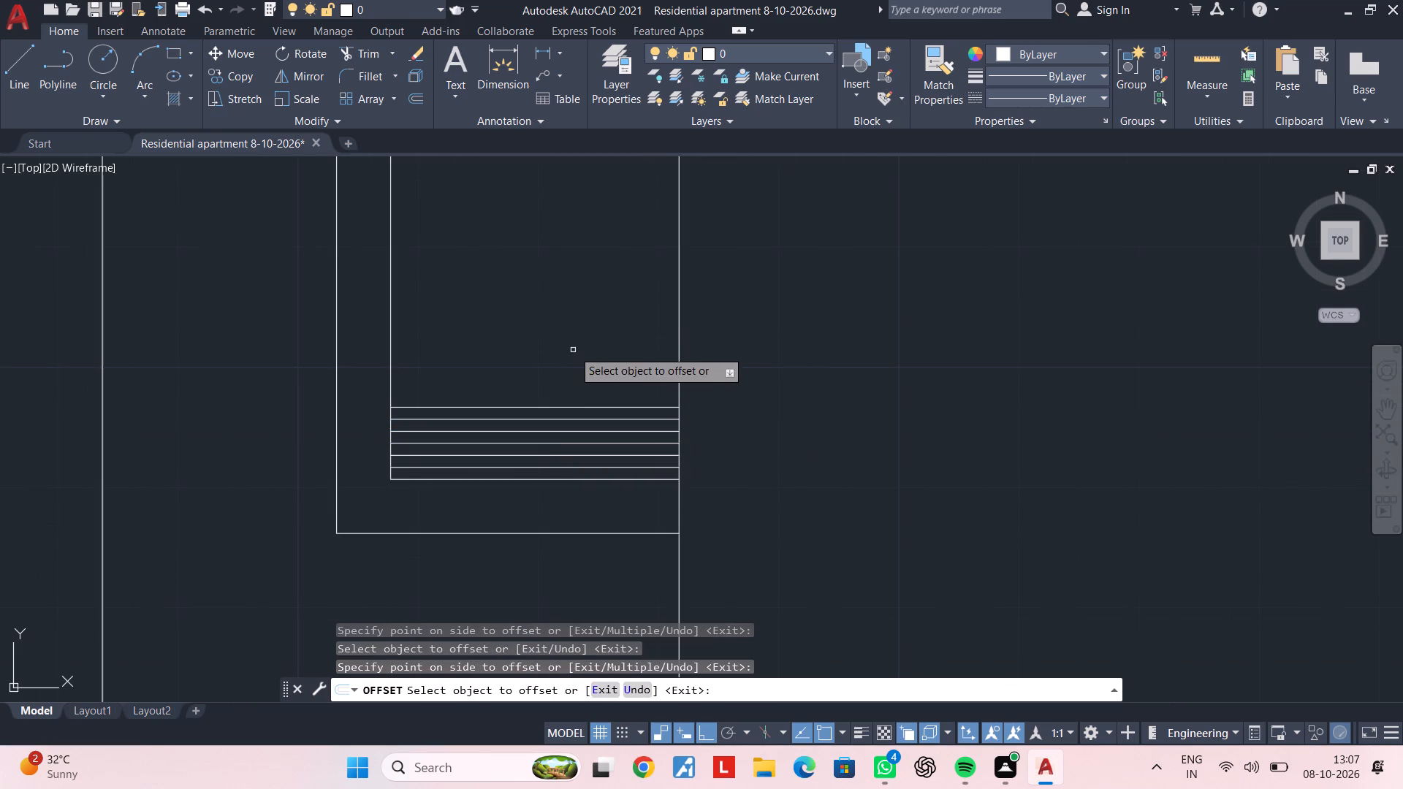
Continue the 1" offsets upward in the northwest niche with six more lines, and end the offset command.
middle_click_drag(579, 329, 562, 437)
left_click(566, 515)
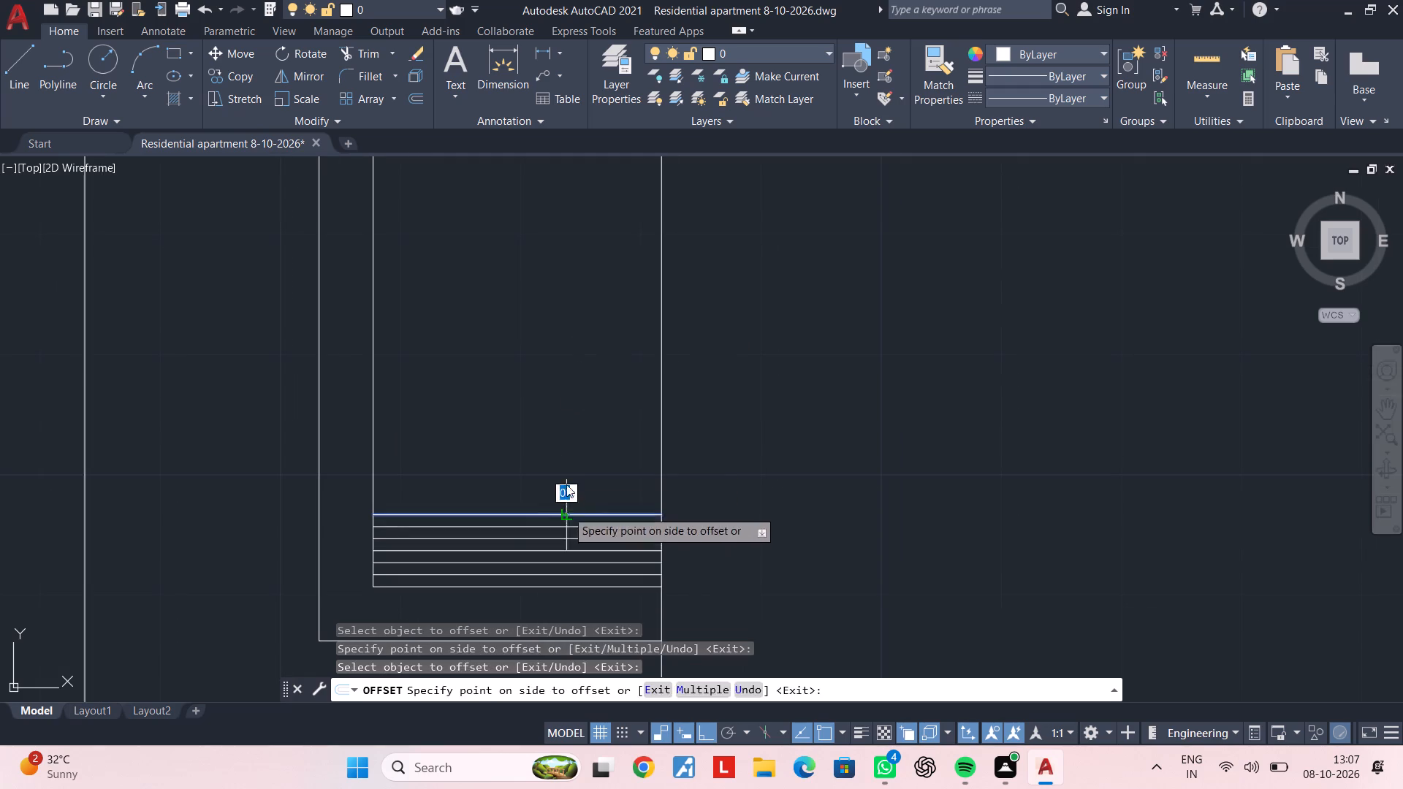
left_click(566, 408)
left_click(560, 503)
left_click_drag(563, 425, 563, 440)
left_click_drag(557, 490, 558, 477)
left_click_drag(564, 400, 564, 416)
left_click(557, 481)
left_click(556, 399)
left_click(551, 466)
left_click(536, 293)
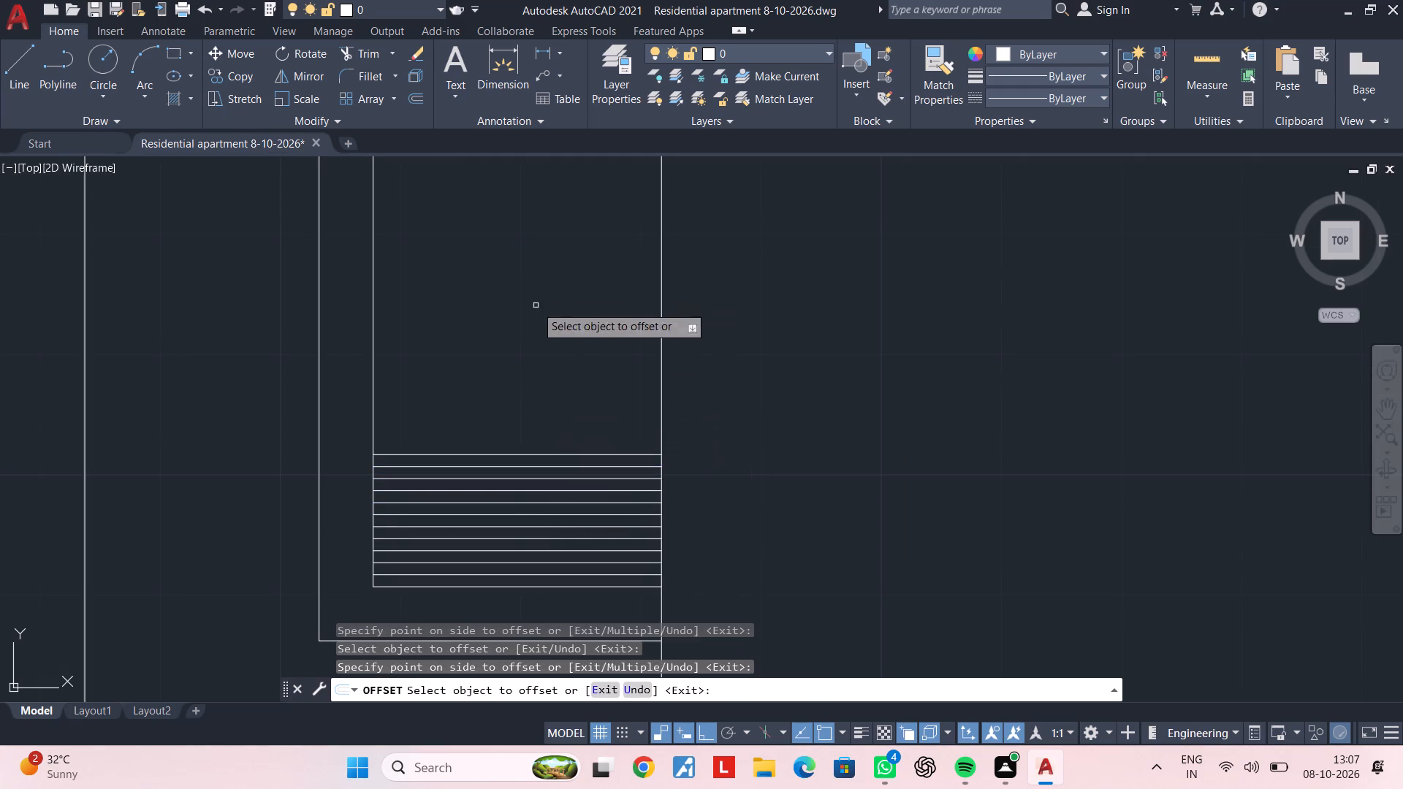
left_click(541, 452)
scroll(543, 359, "down", 1)
left_click(547, 348)
scroll(547, 352, "down", 1)
middle_click_drag(547, 382, 547, 465)
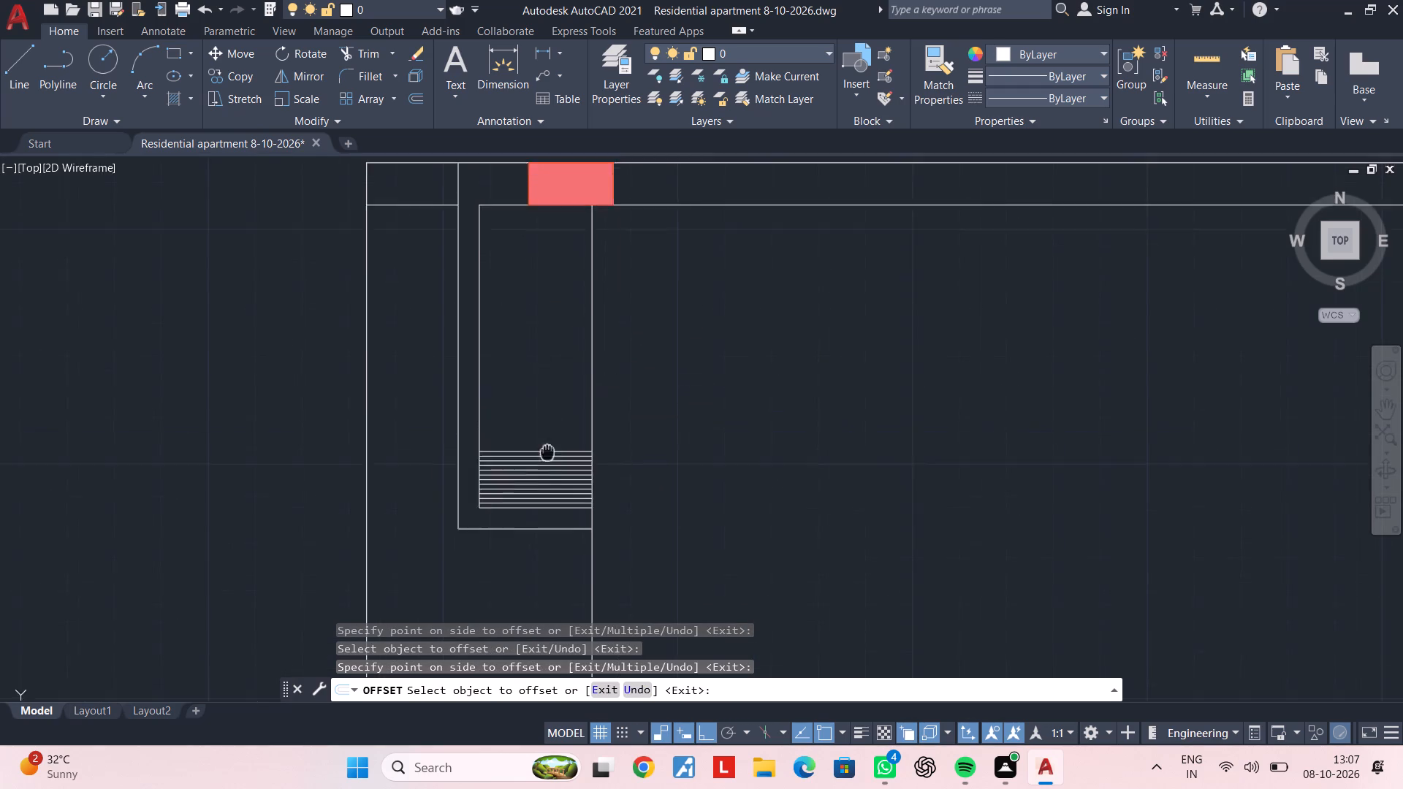
middle_click_drag(547, 465, 547, 506)
key("Escape")
key("Escape")
Mirror the twelve offset lines to the niche's upper end about the horizontal line through its side midpoints, keeping the originals.
left_click(541, 496)
scroll(530, 563, "up", 2)
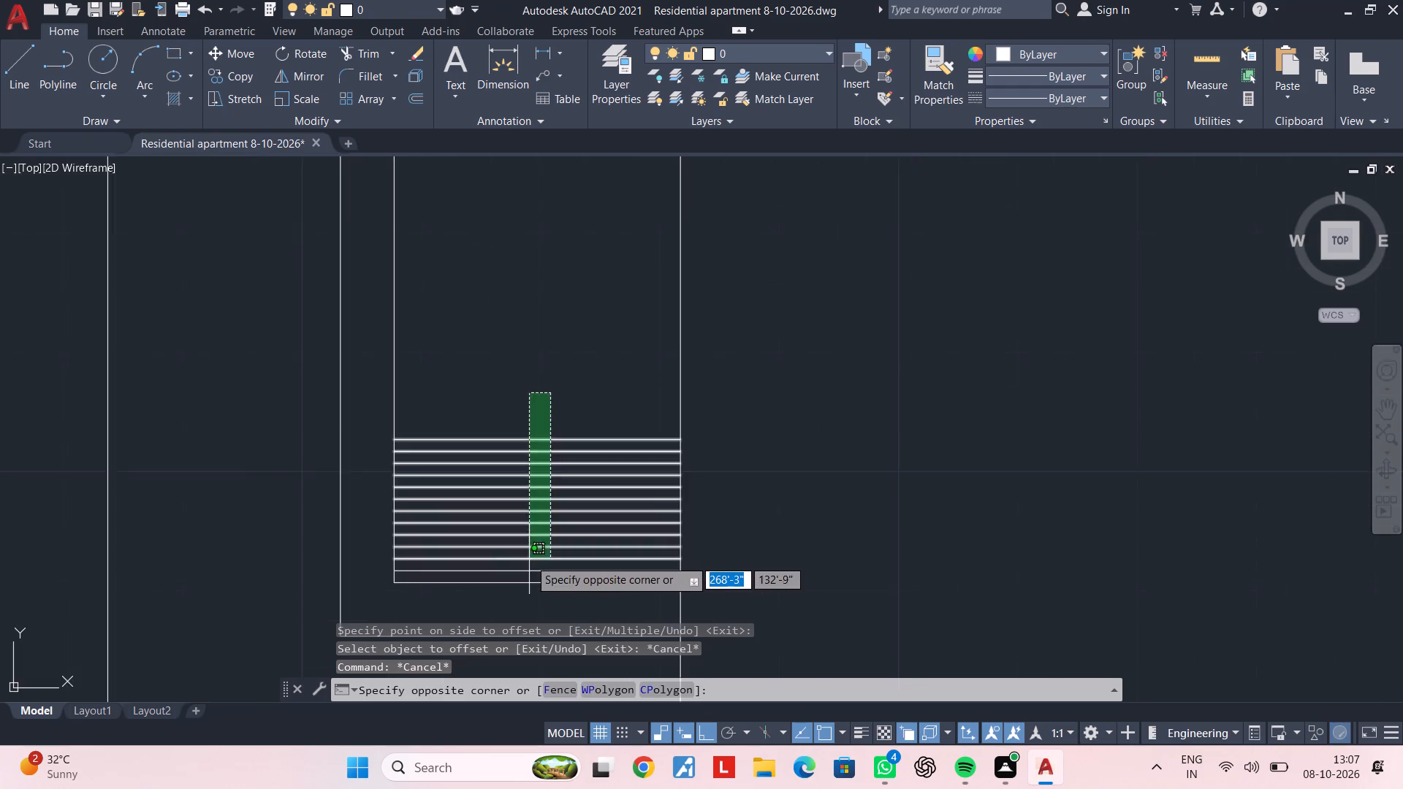
middle_click_drag(529, 559, 537, 523)
left_click(531, 542)
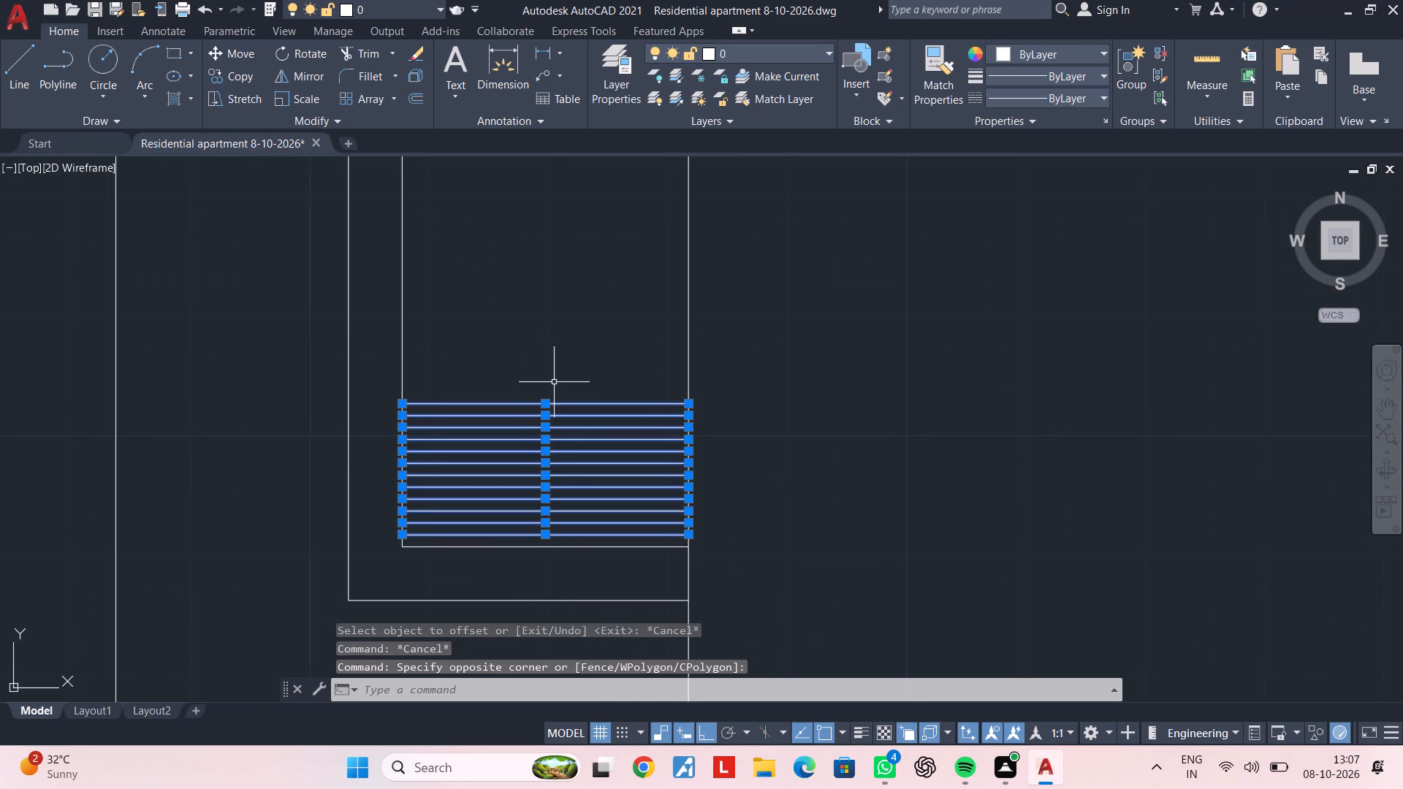
type("mi")
key("space")
scroll(556, 326, "down", 1)
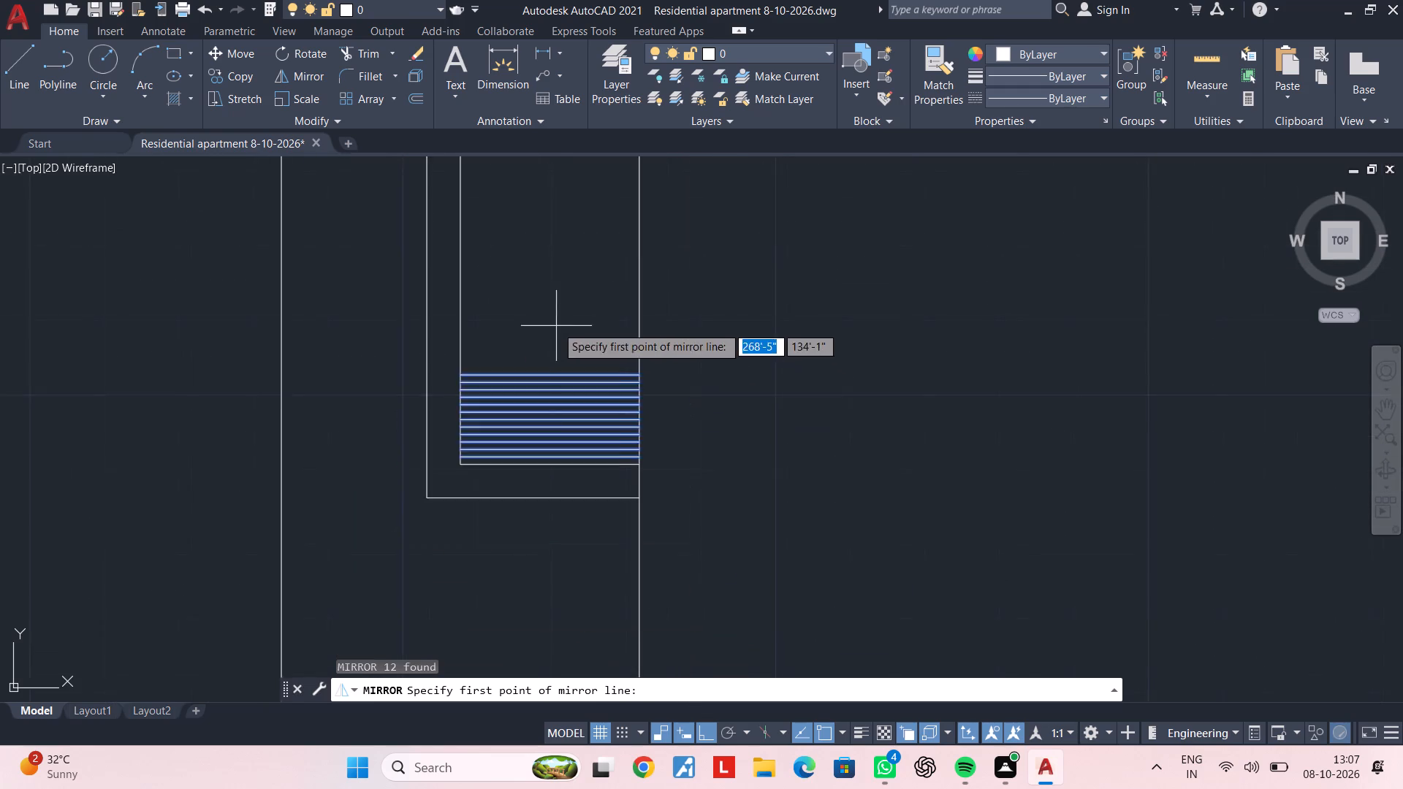
middle_click_drag(559, 329, 550, 503)
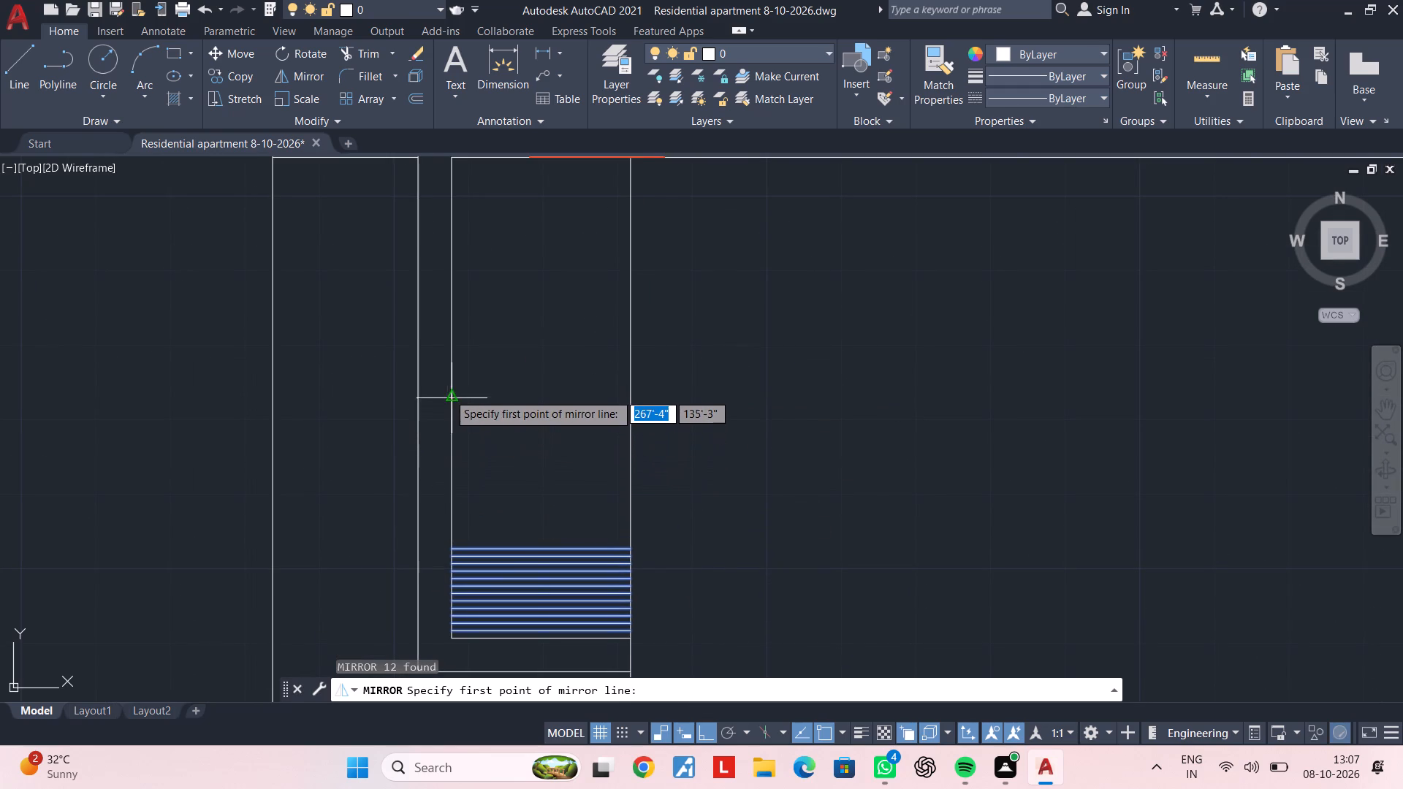
left_click(450, 397)
left_click(628, 397)
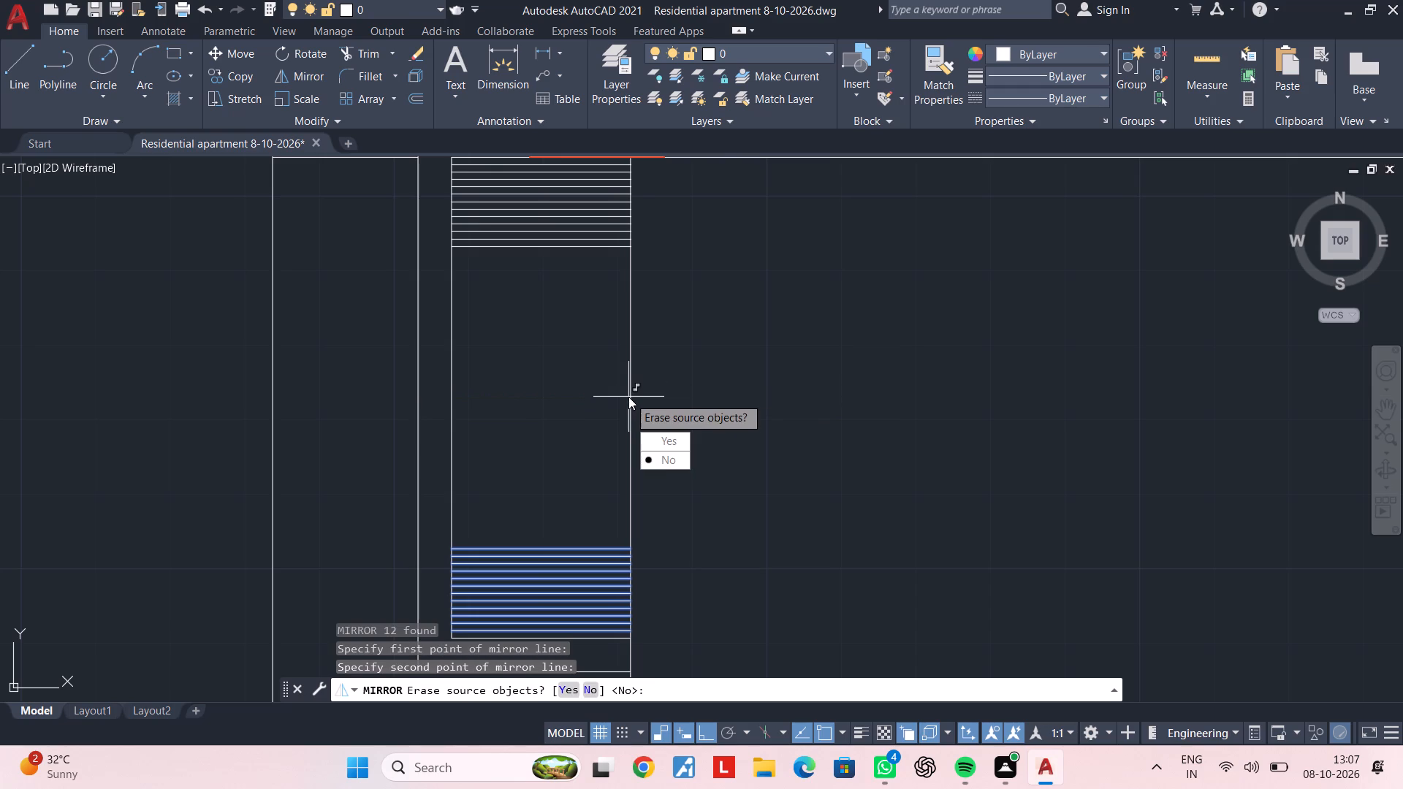
left_click_drag(663, 466, 628, 397)
key("Escape")
scroll(571, 414, "down", 2)
middle_click_drag(569, 416, 585, 378)
key("Escape")
key("Escape")
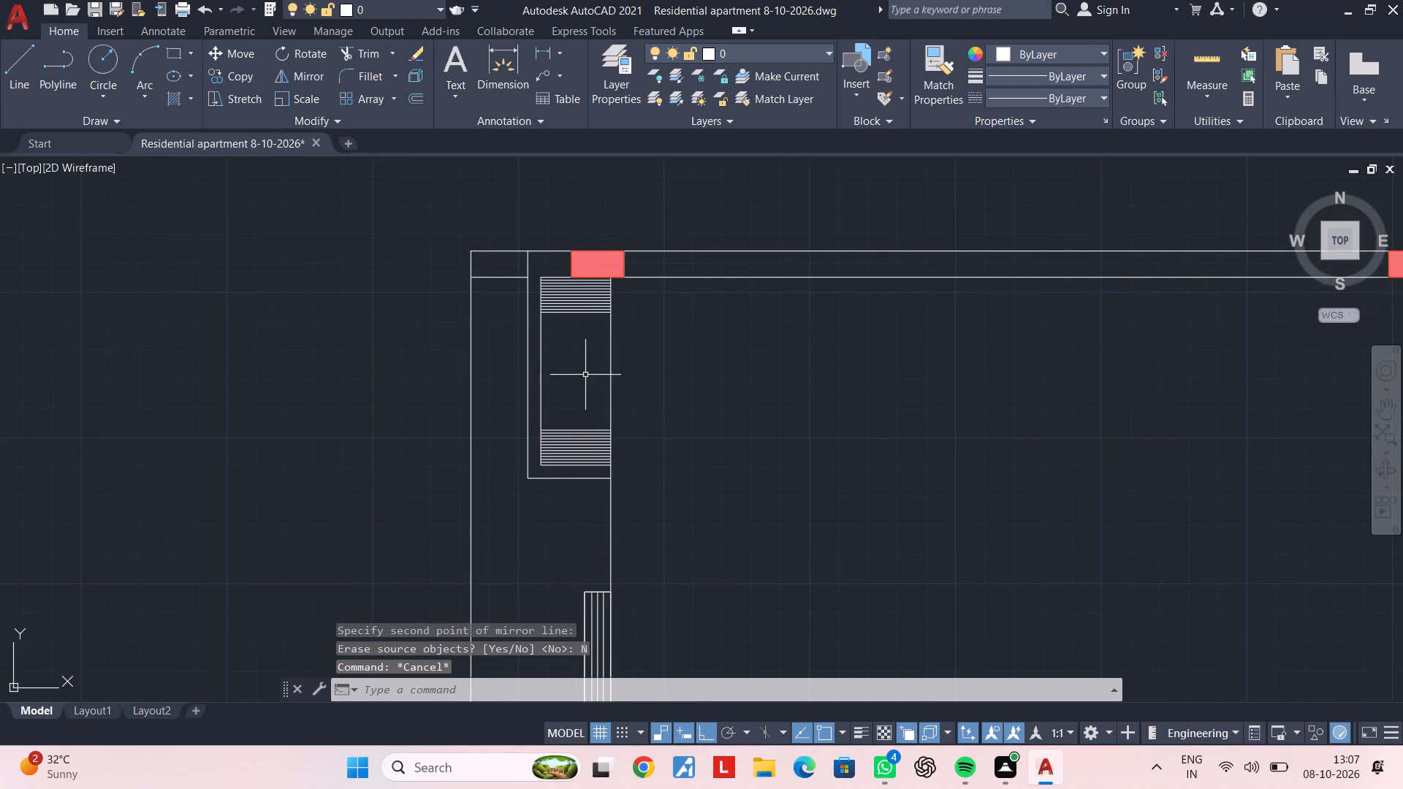
Review the floor plan's exterior walls, niches, stair area and western rooms.
middle_click_drag(585, 373, 579, 418)
key("Escape")
key("Escape")
key("Escape")
key("Escape")
key("Escape")
key("Escape")
scroll(577, 449, "down", 1)
middle_click_drag(577, 449, 574, 451)
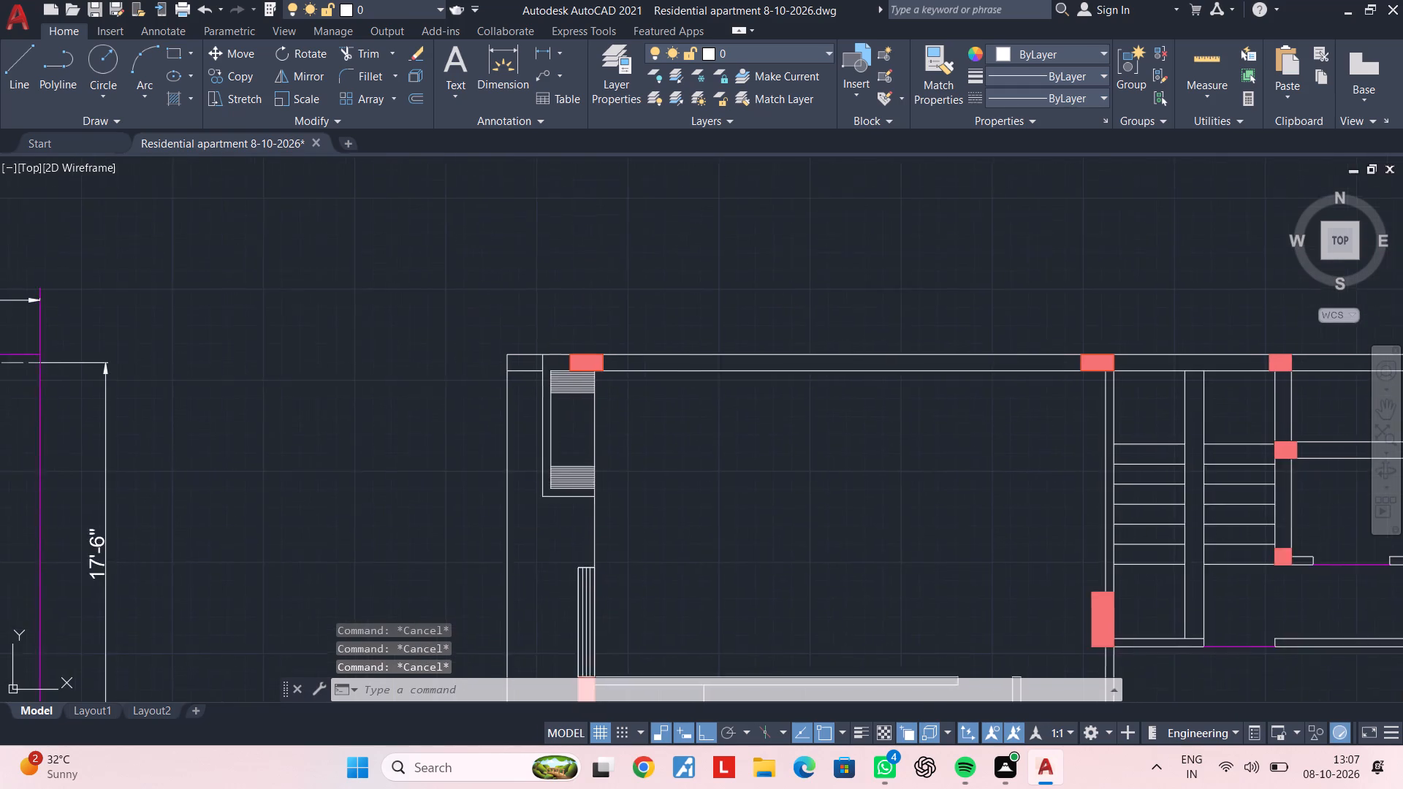
middle_click_drag(574, 451, 540, 473)
scroll(612, 458, "down", 1)
middle_click_drag(610, 458, 574, 363)
scroll(613, 382, "down", 1)
middle_click_drag(613, 382, 594, 301)
scroll(571, 285, "up", 1)
middle_click_drag(683, 294, 554, 297)
key("Escape")
key("Escape")
key("Escape")
key("Escape")
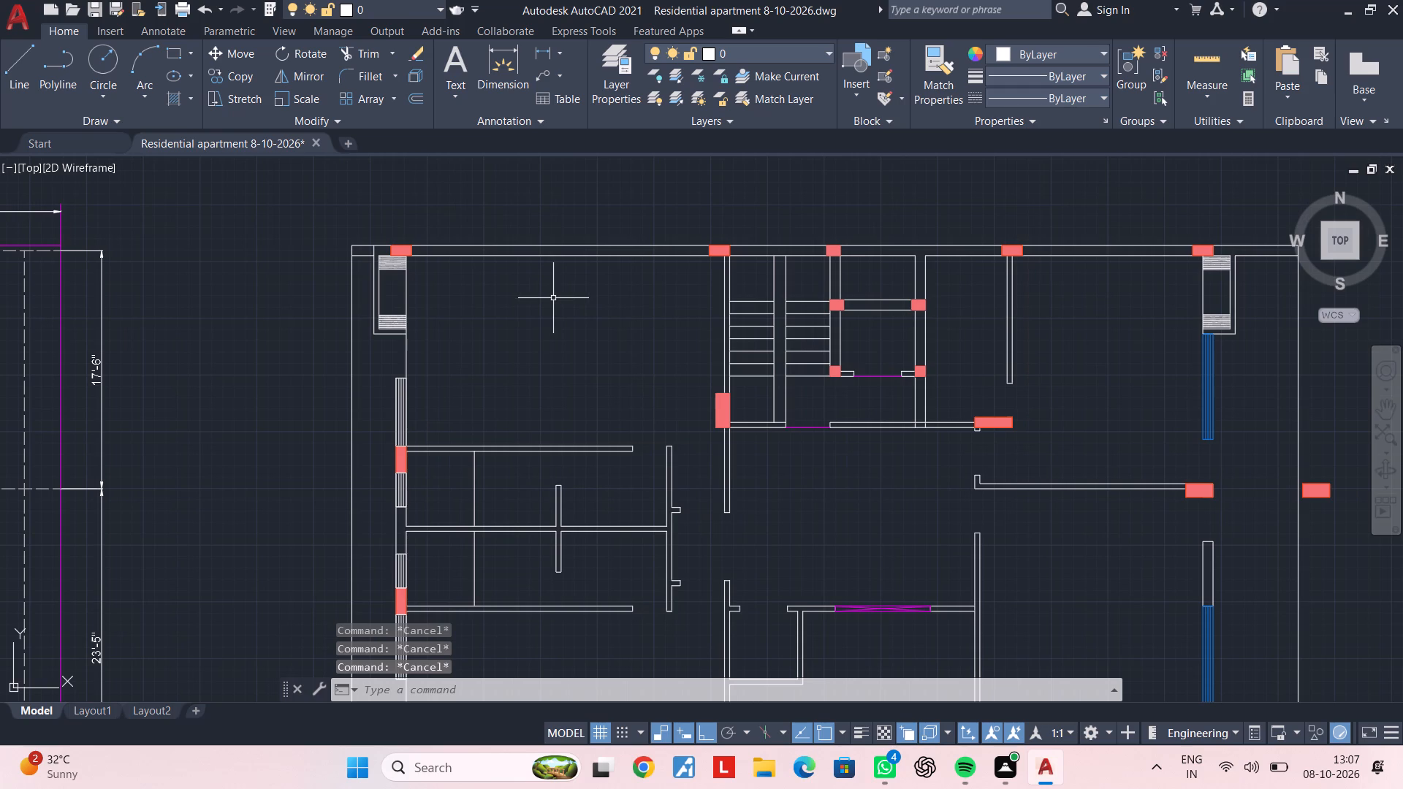
key("Escape")
key("Escape")
middle_click_drag(601, 331, 522, 360)
key("Escape")
key("Escape")
key("Escape")
key("Escape")
key("Escape")
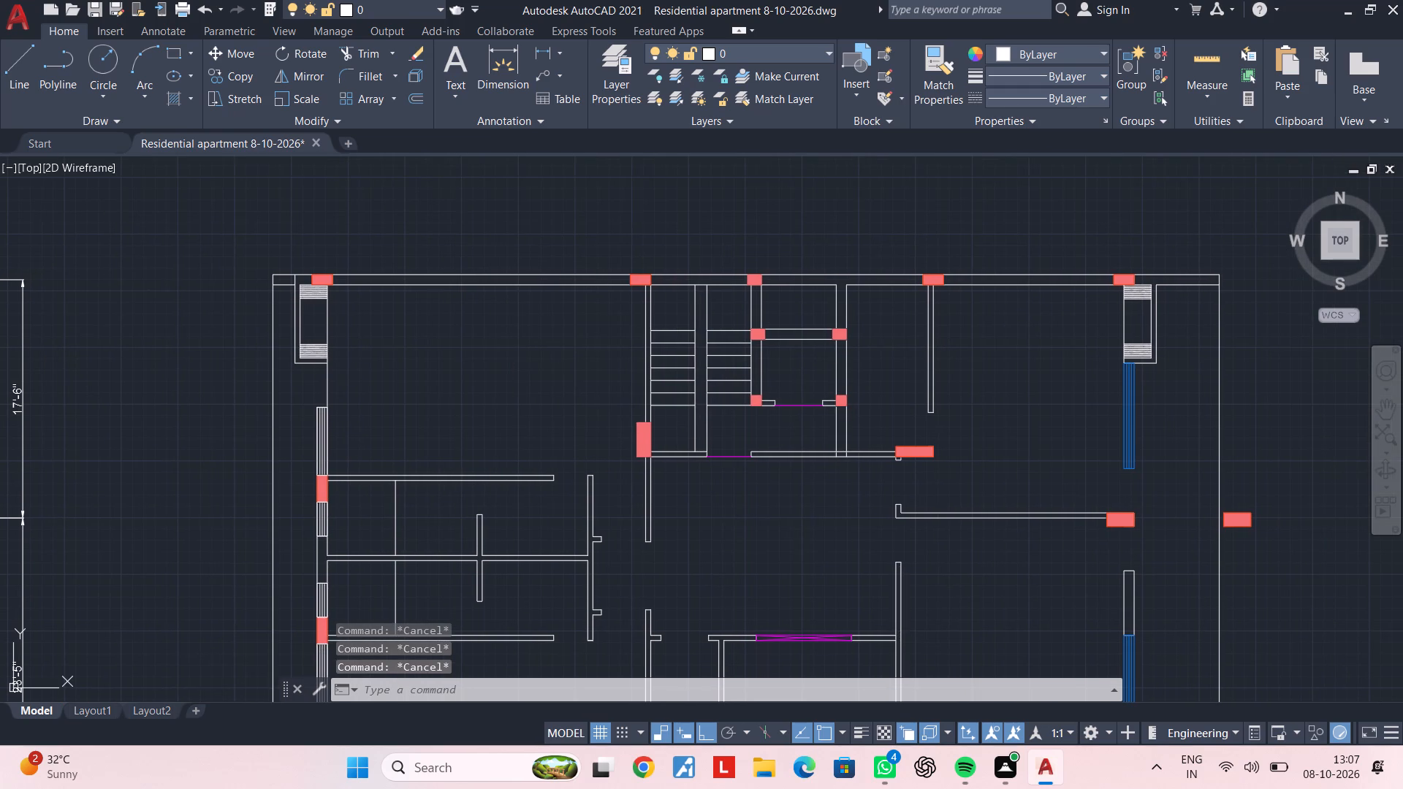
middle_click_drag(559, 372, 496, 376)
scroll(496, 376, "up", 1)
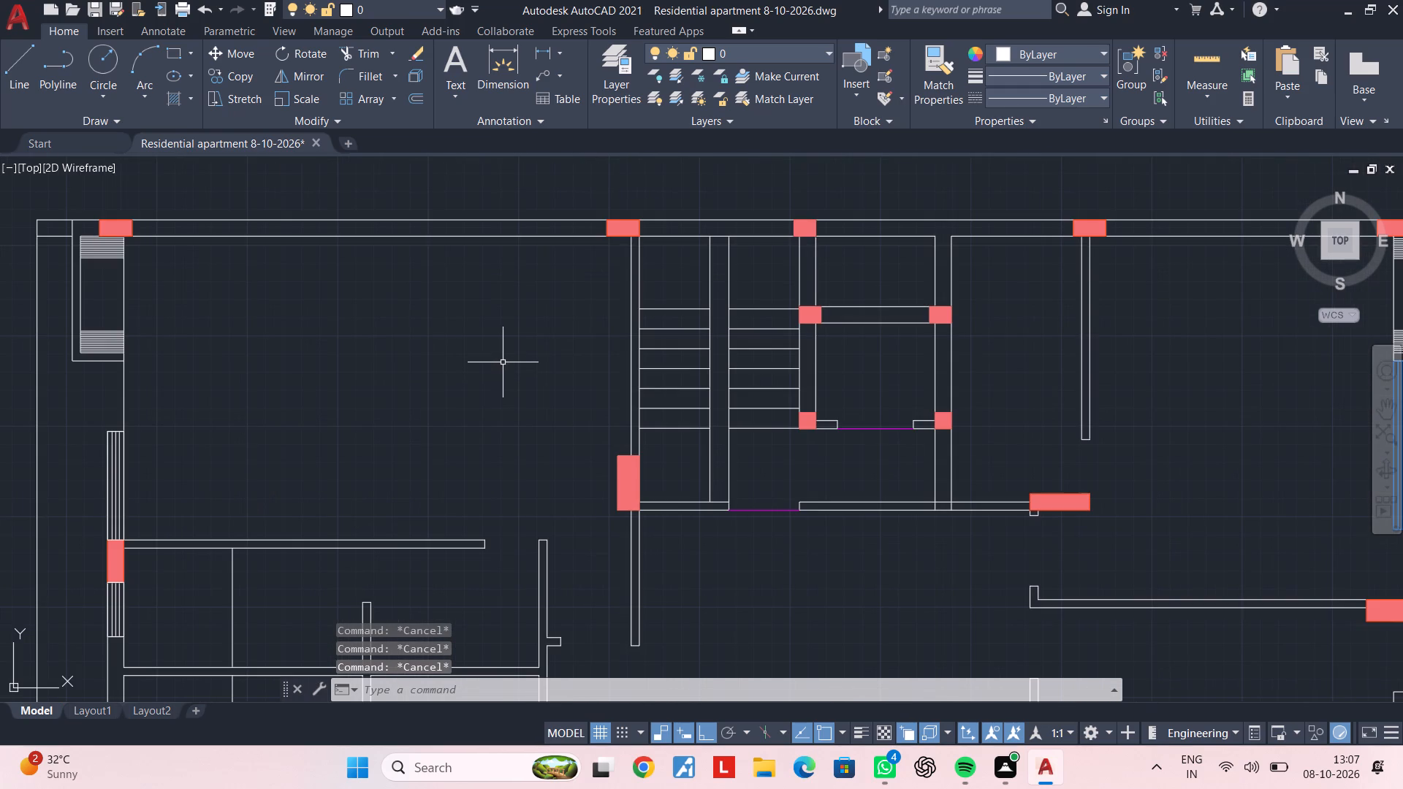
middle_click_drag(505, 365, 486, 279)
key("Escape")
key("Escape")
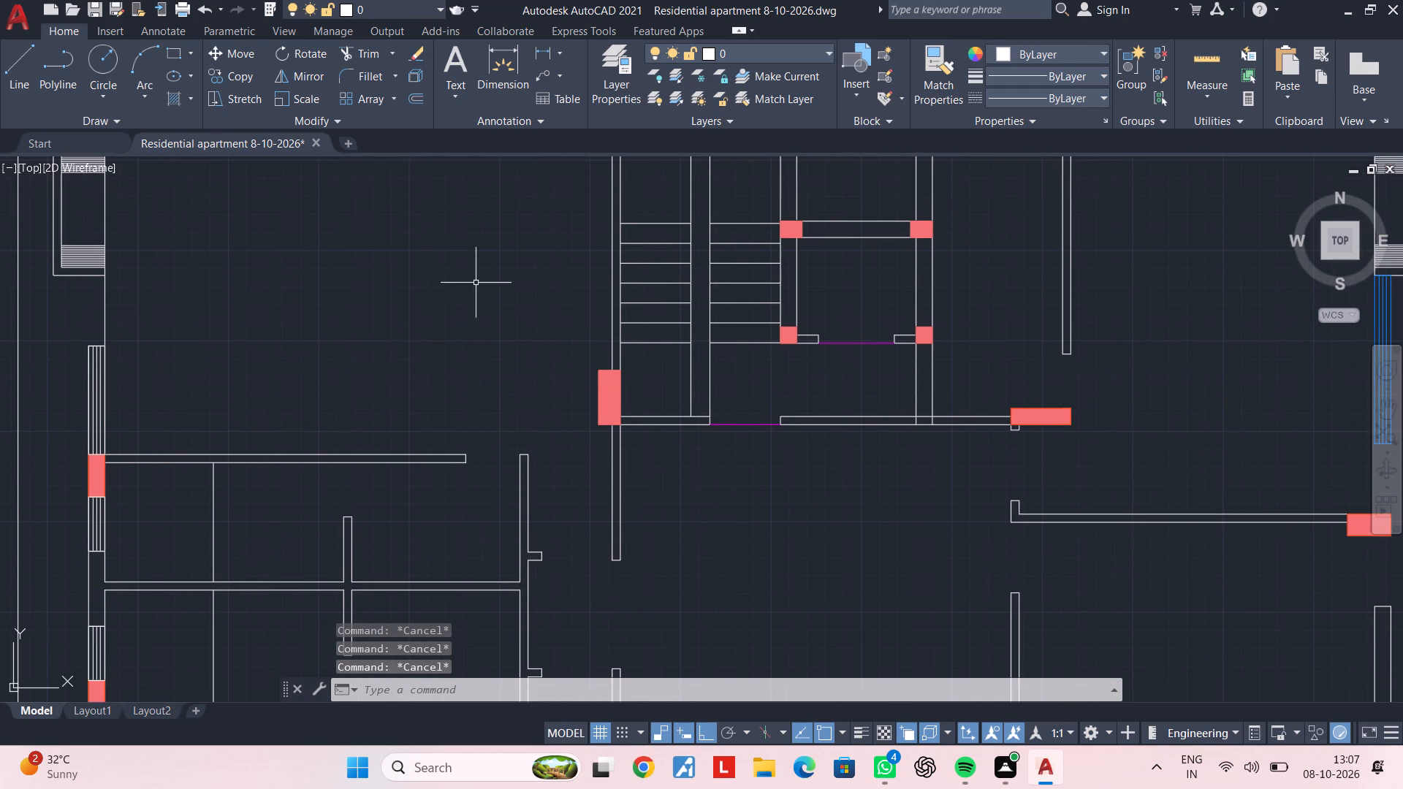
middle_click_drag(408, 463, 536, 415)
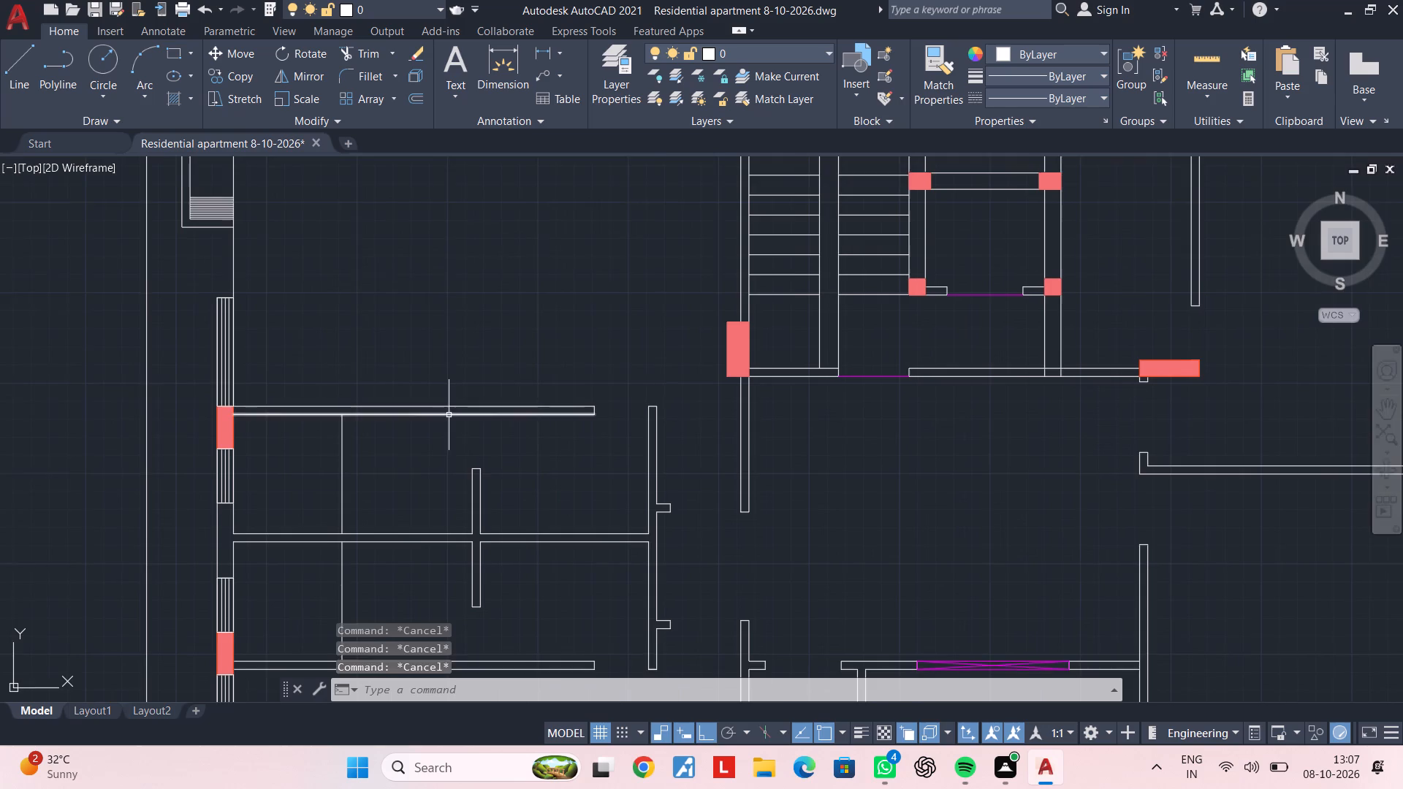
middle_click_drag(444, 415, 473, 400)
key("Escape")
scroll(465, 315, "down", 2)
middle_click_drag(465, 315, 468, 362)
middle_click_drag(459, 379, 543, 305)
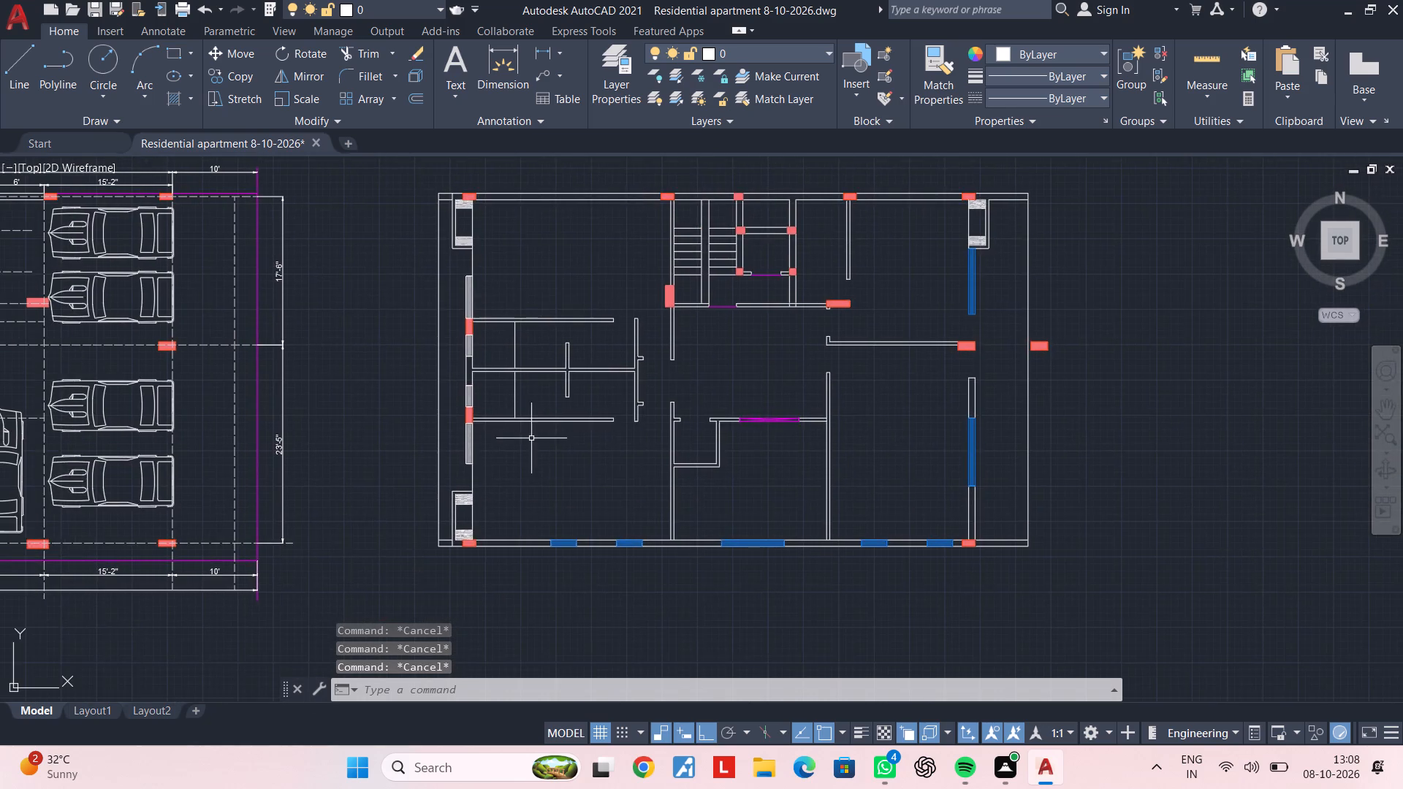
Move the four west-wall windows, with their rectangles and inner lines, onto the window layer.
middle_click_drag(528, 438, 650, 425)
scroll(588, 427, "up", 3)
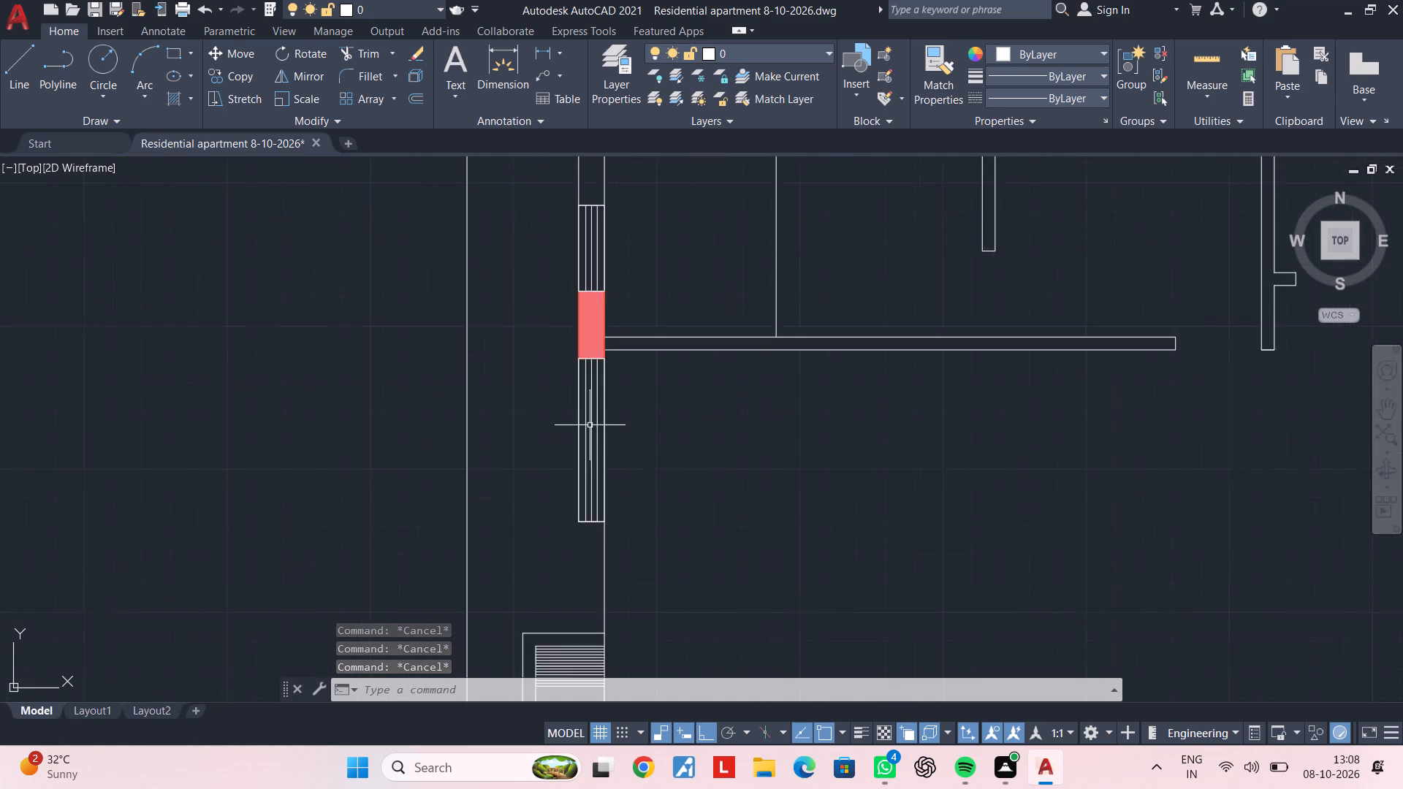
scroll(590, 425, "up", 2)
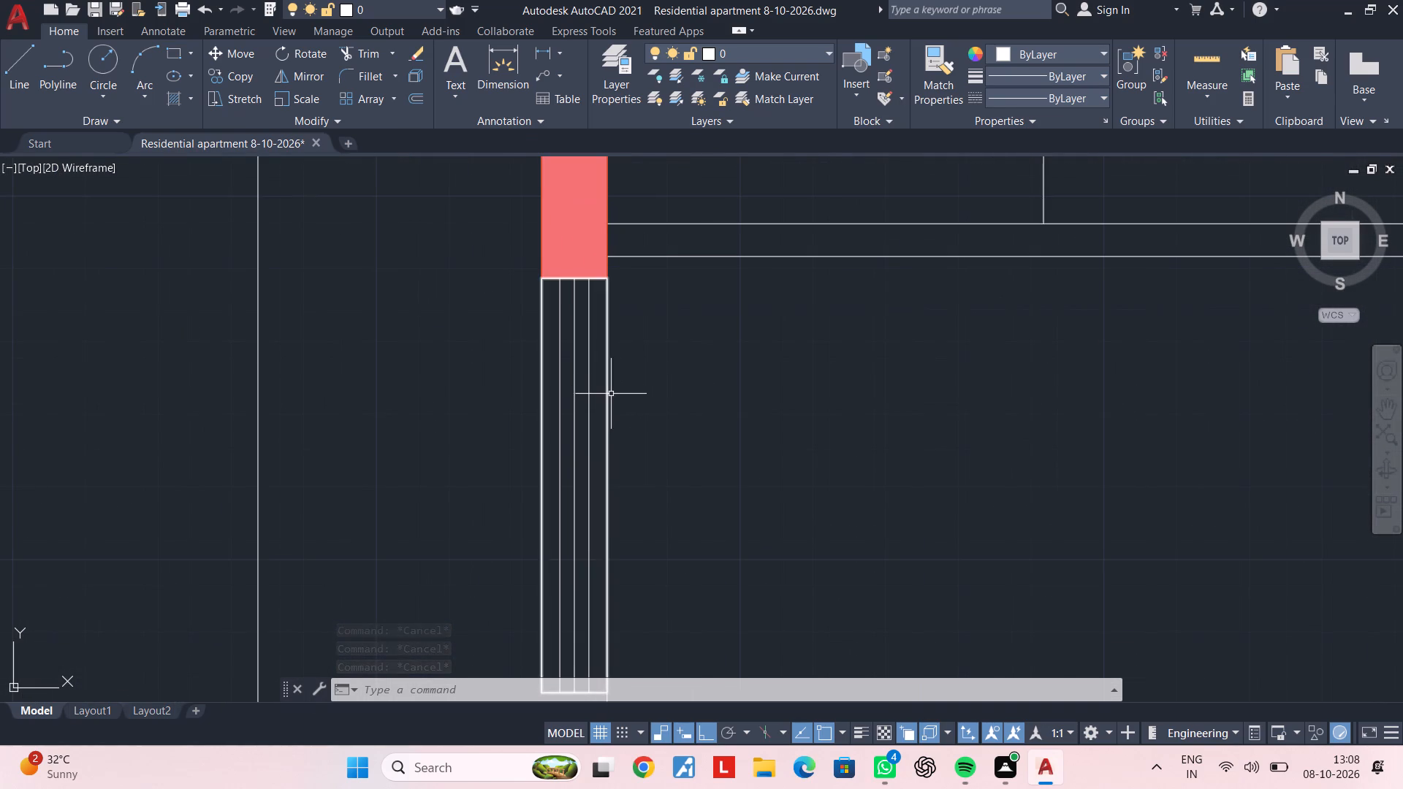
left_click(607, 396)
left_click(667, 462)
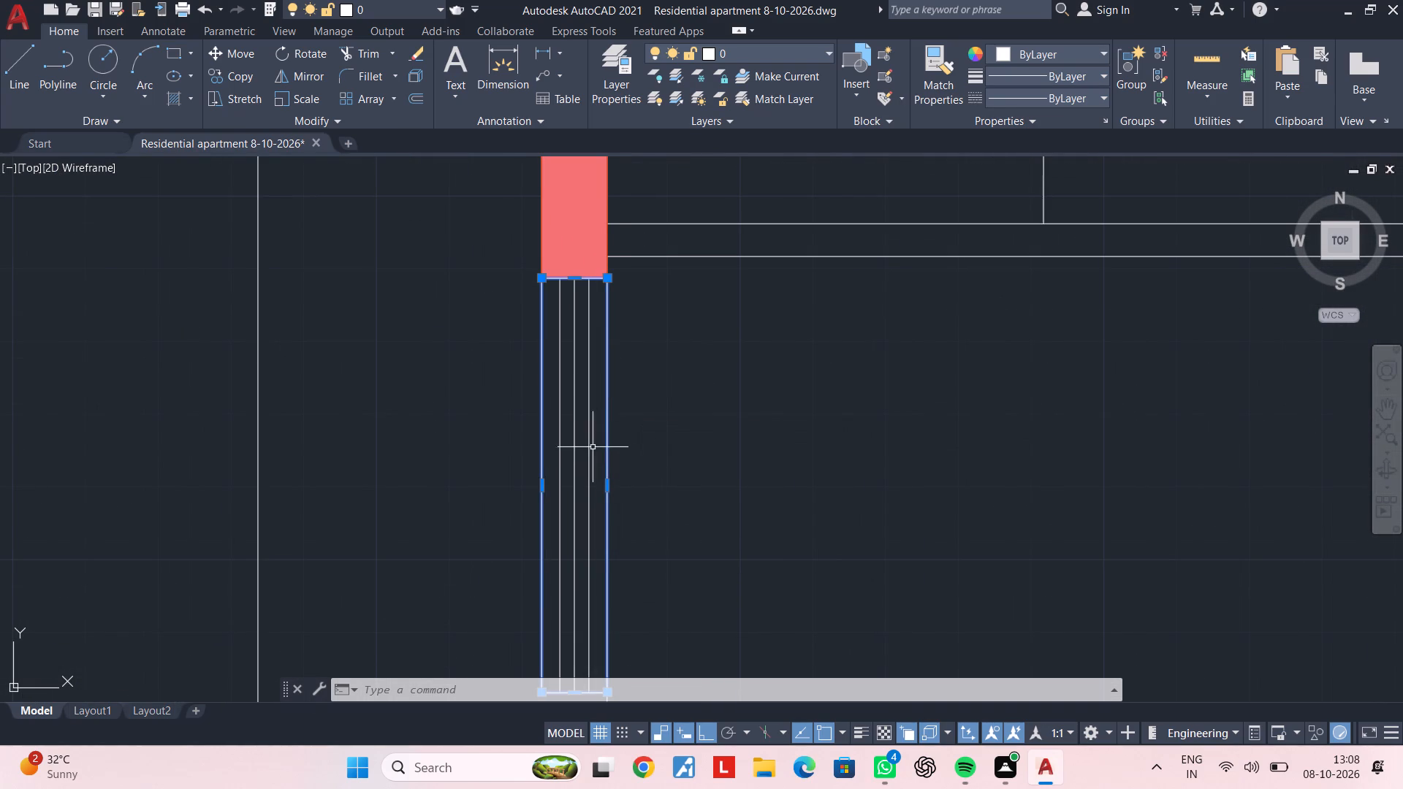
left_click(601, 446)
left_click(557, 448)
scroll(583, 367, "down", 2)
middle_click_drag(584, 381, 593, 572)
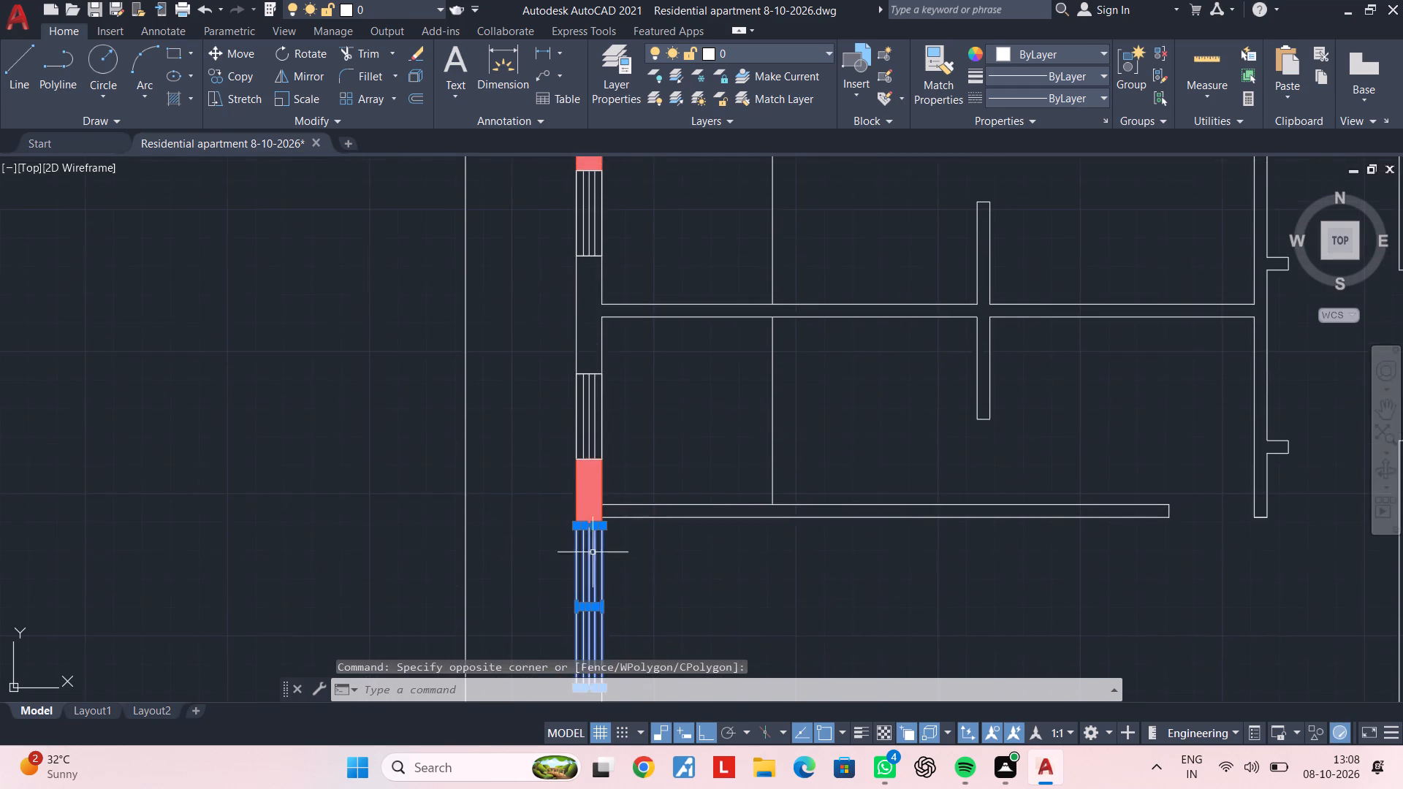
scroll(582, 423, "up", 2)
left_click(620, 421)
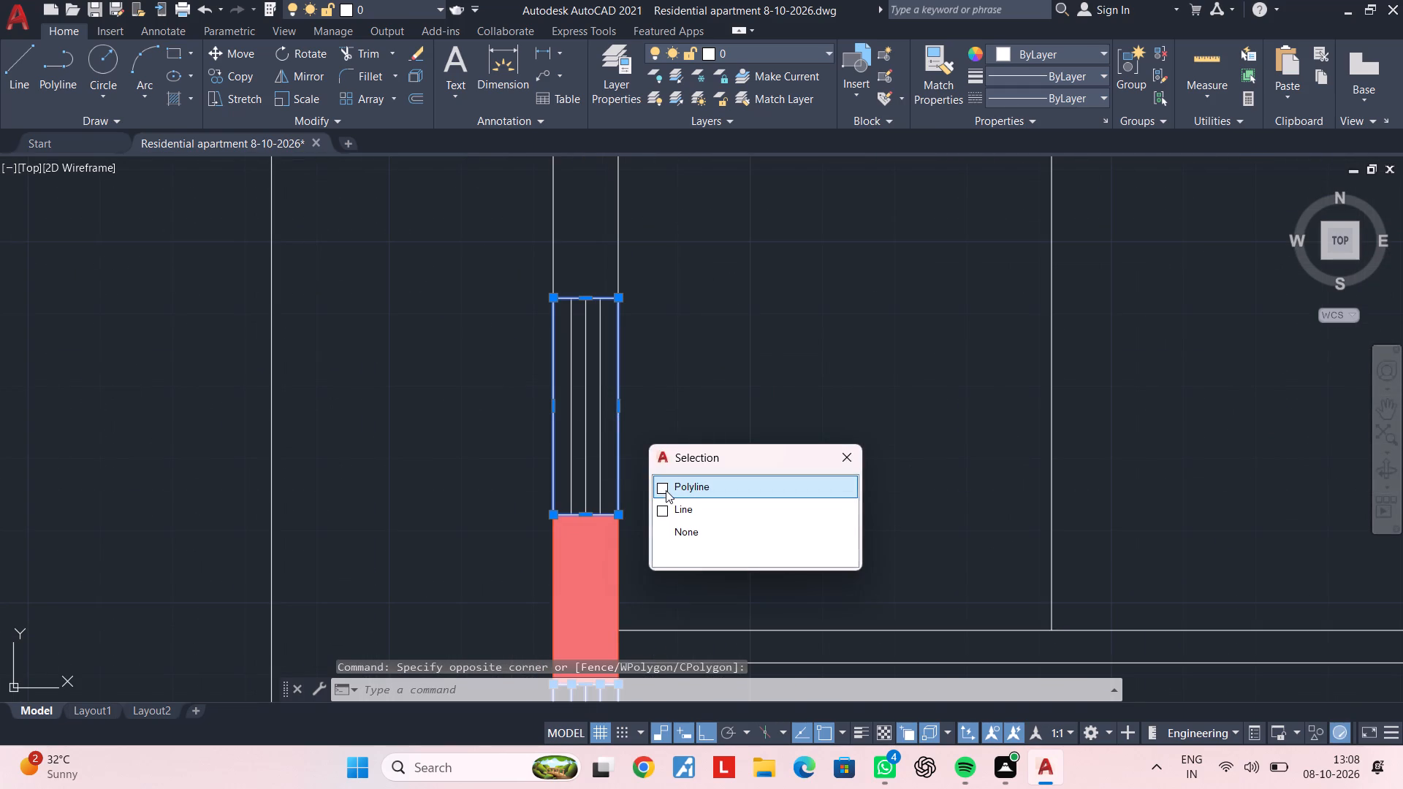
left_click(666, 490)
left_click(608, 422)
left_click(566, 427)
scroll(583, 403, "down", 2)
middle_click_drag(593, 306, 575, 565)
scroll(566, 465, "up", 2)
left_click(592, 457)
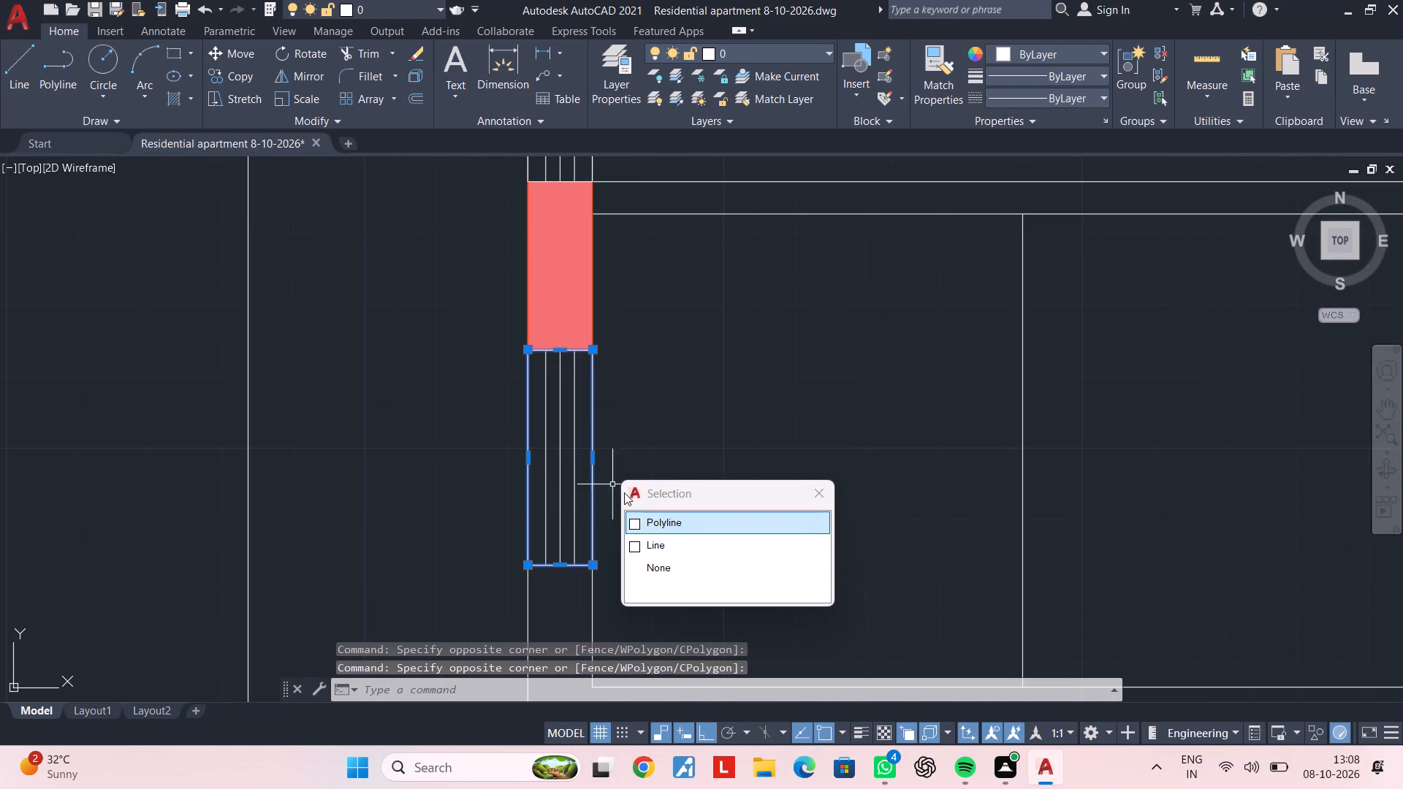
left_click(649, 522)
left_click(636, 519)
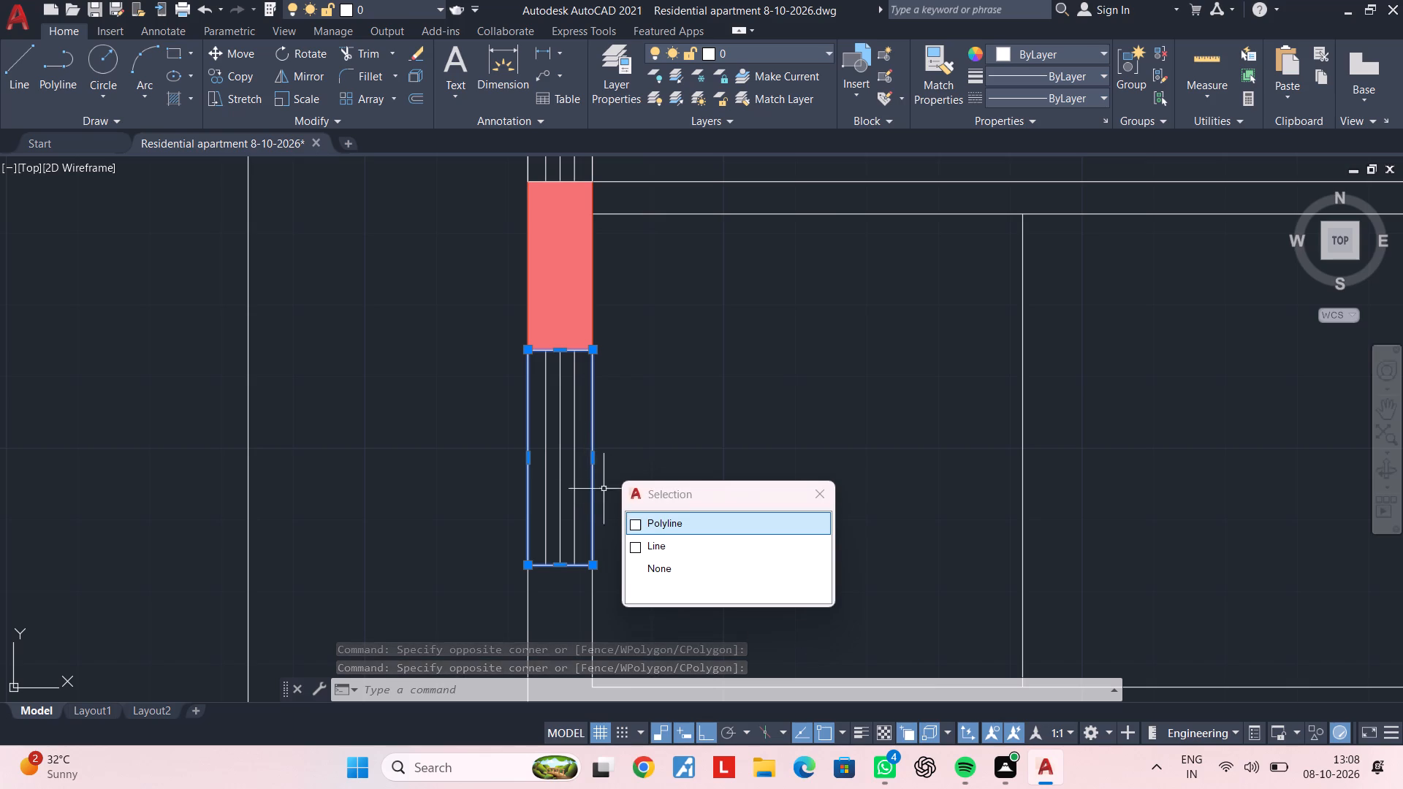
left_click(660, 527)
left_click(585, 494)
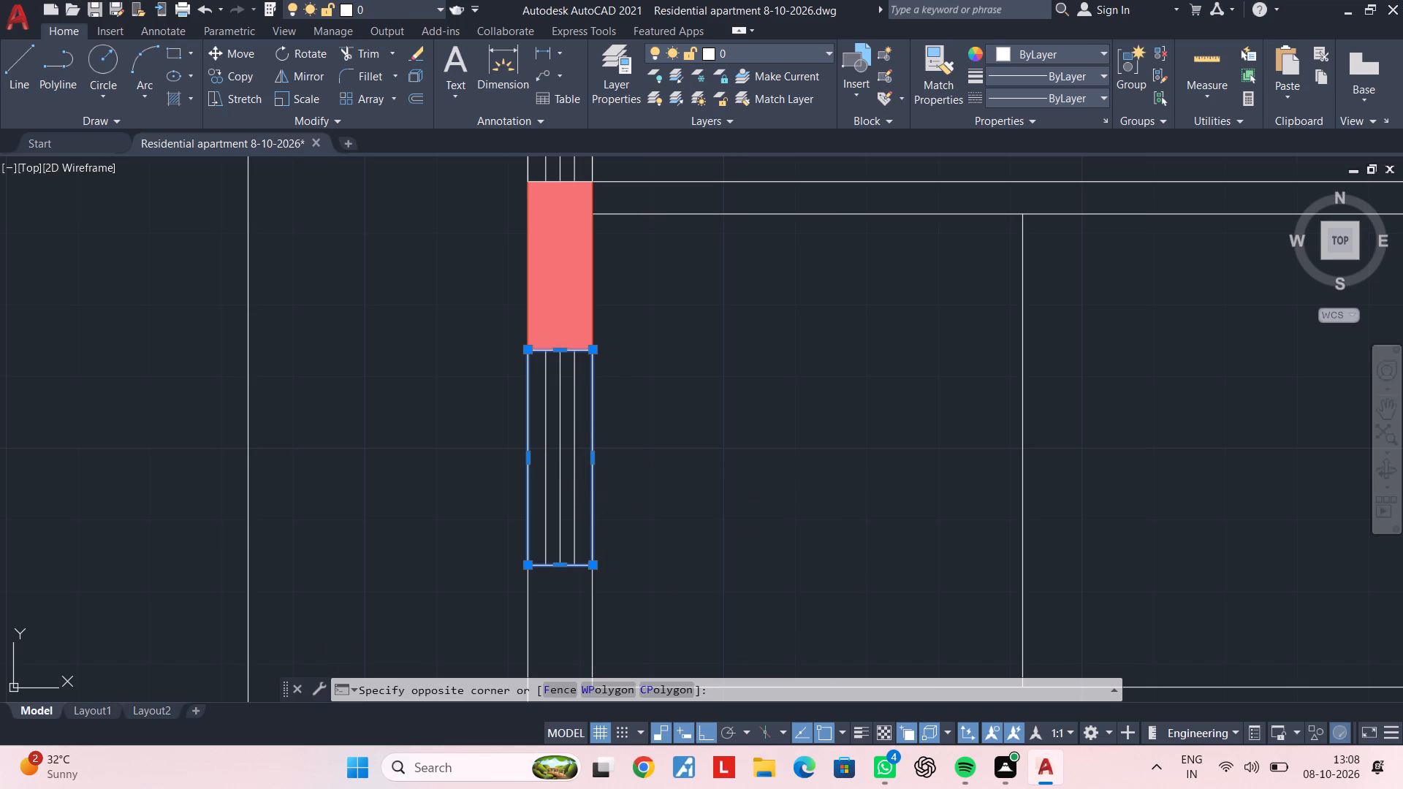
left_click(536, 498)
scroll(557, 469, "down", 2)
middle_click_drag(582, 338, 607, 478)
scroll(595, 459, "up", 2)
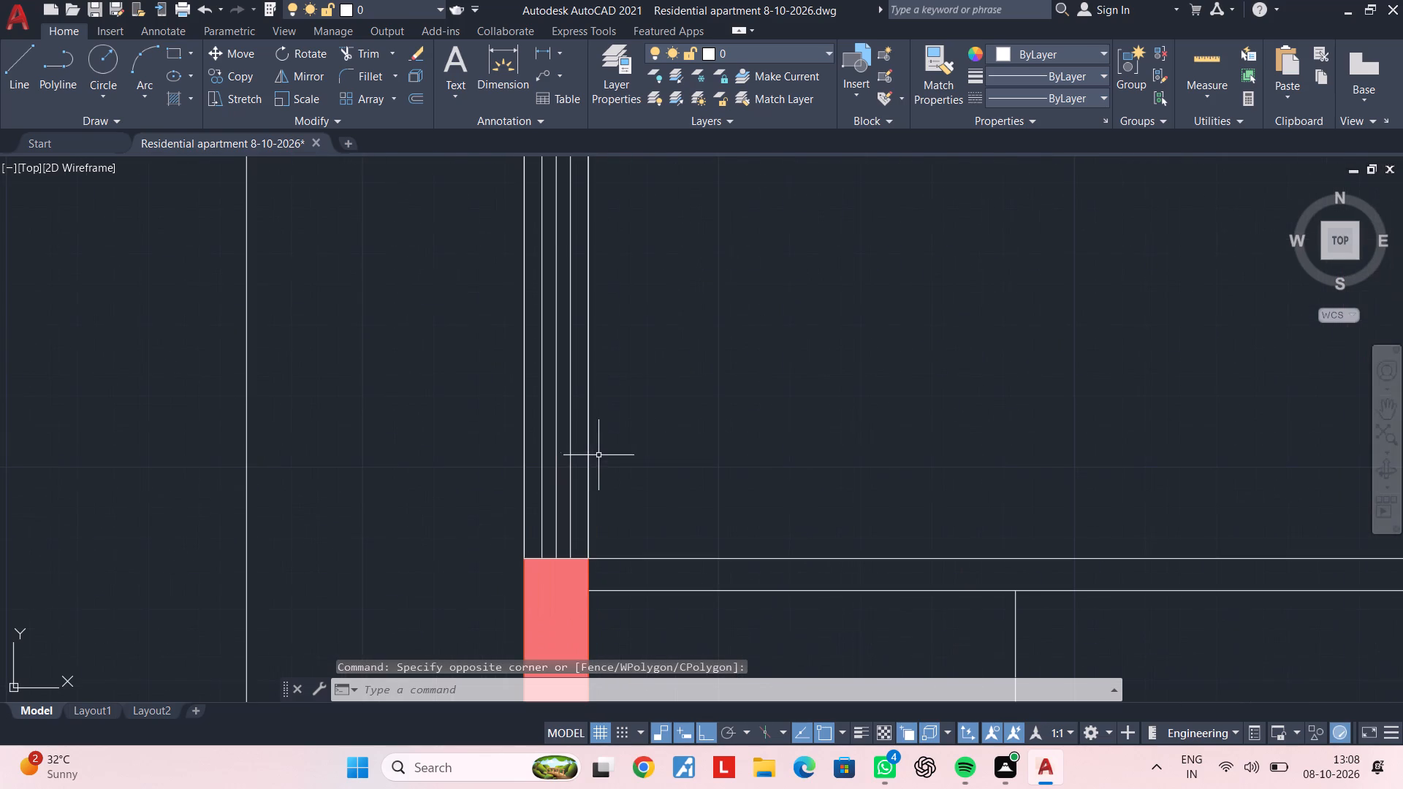
left_click(588, 441)
left_click(661, 508)
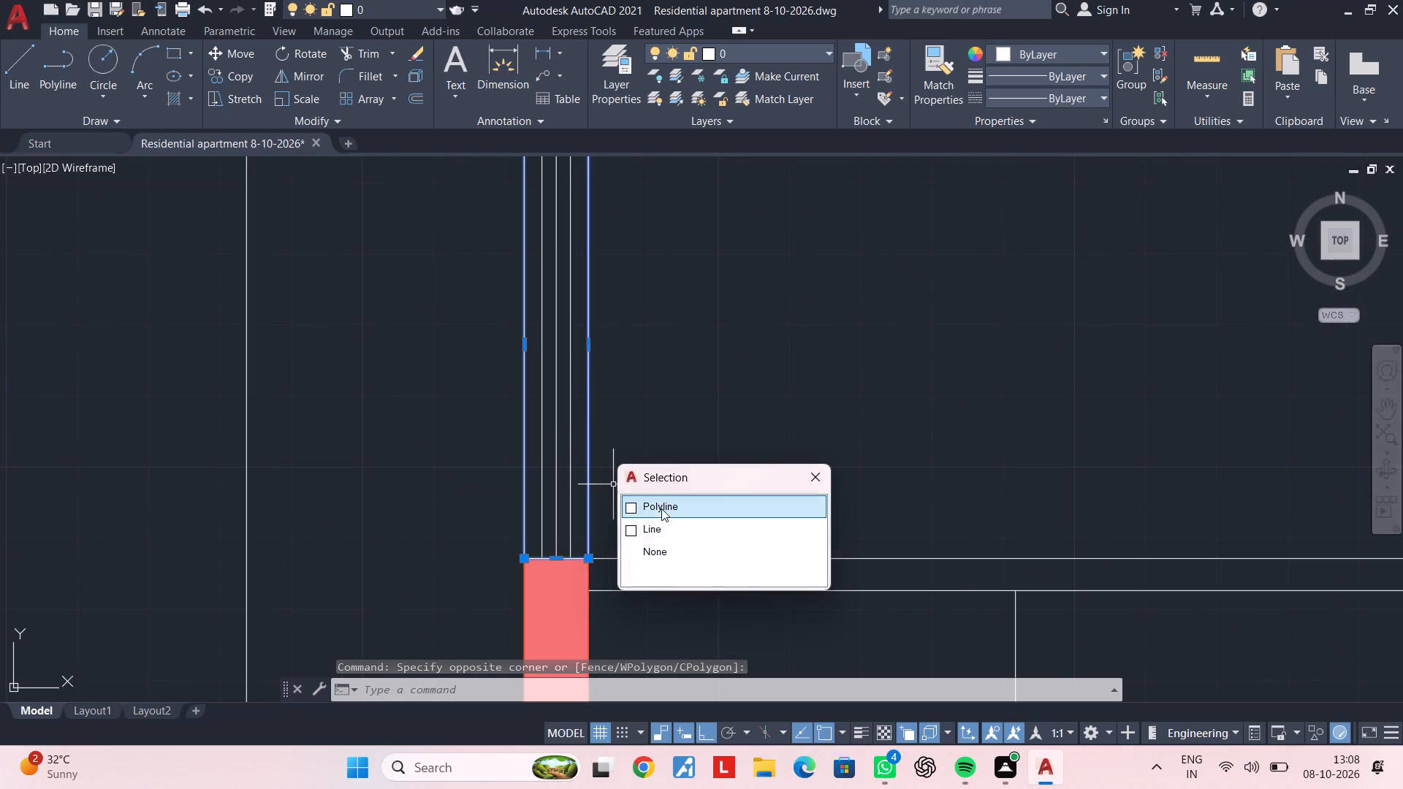
left_click(575, 470)
left_click(533, 470)
scroll(602, 465, "down", 3)
scroll(675, 413, "down", 1)
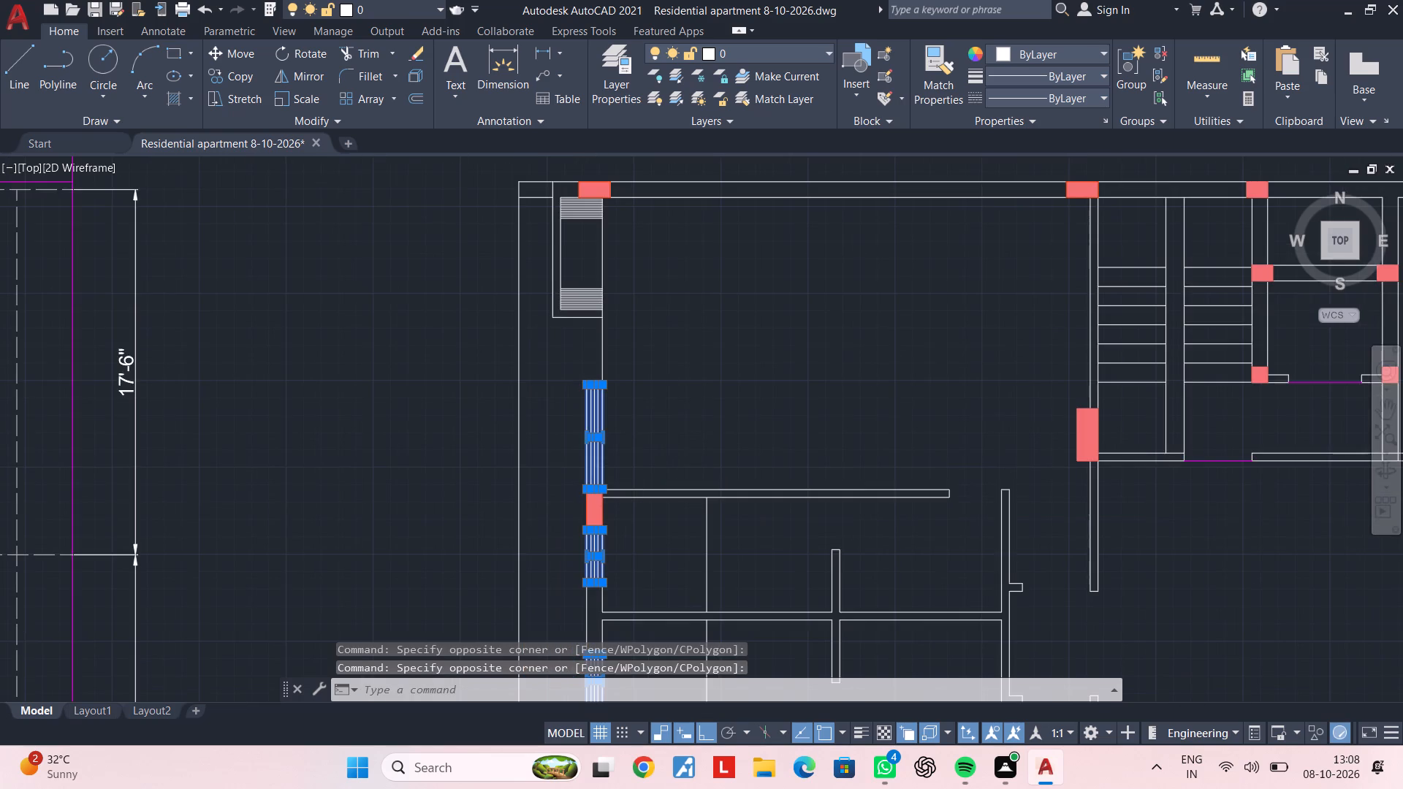
middle_click_drag(675, 413, 636, 479)
left_click(807, 54)
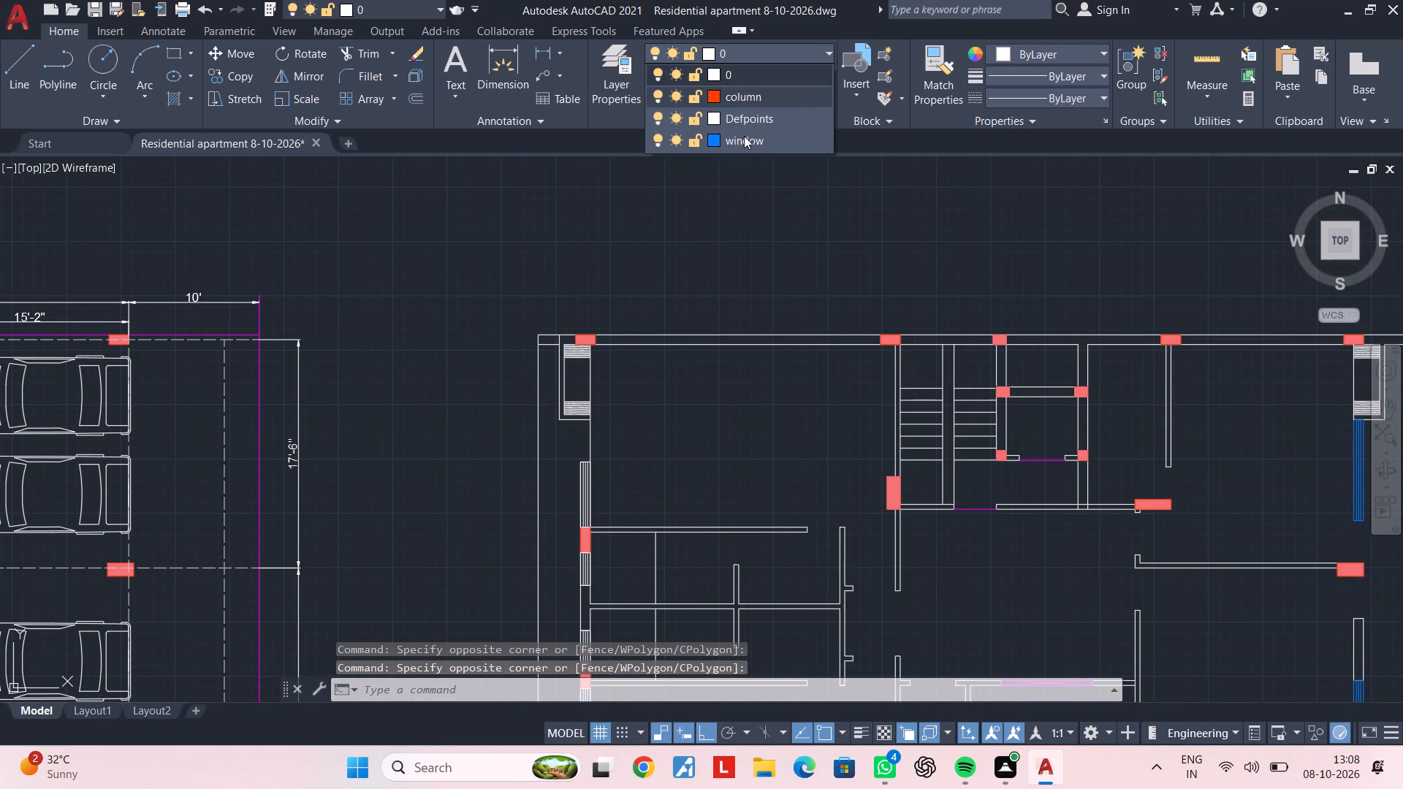
left_click(744, 136)
left_click(742, 138)
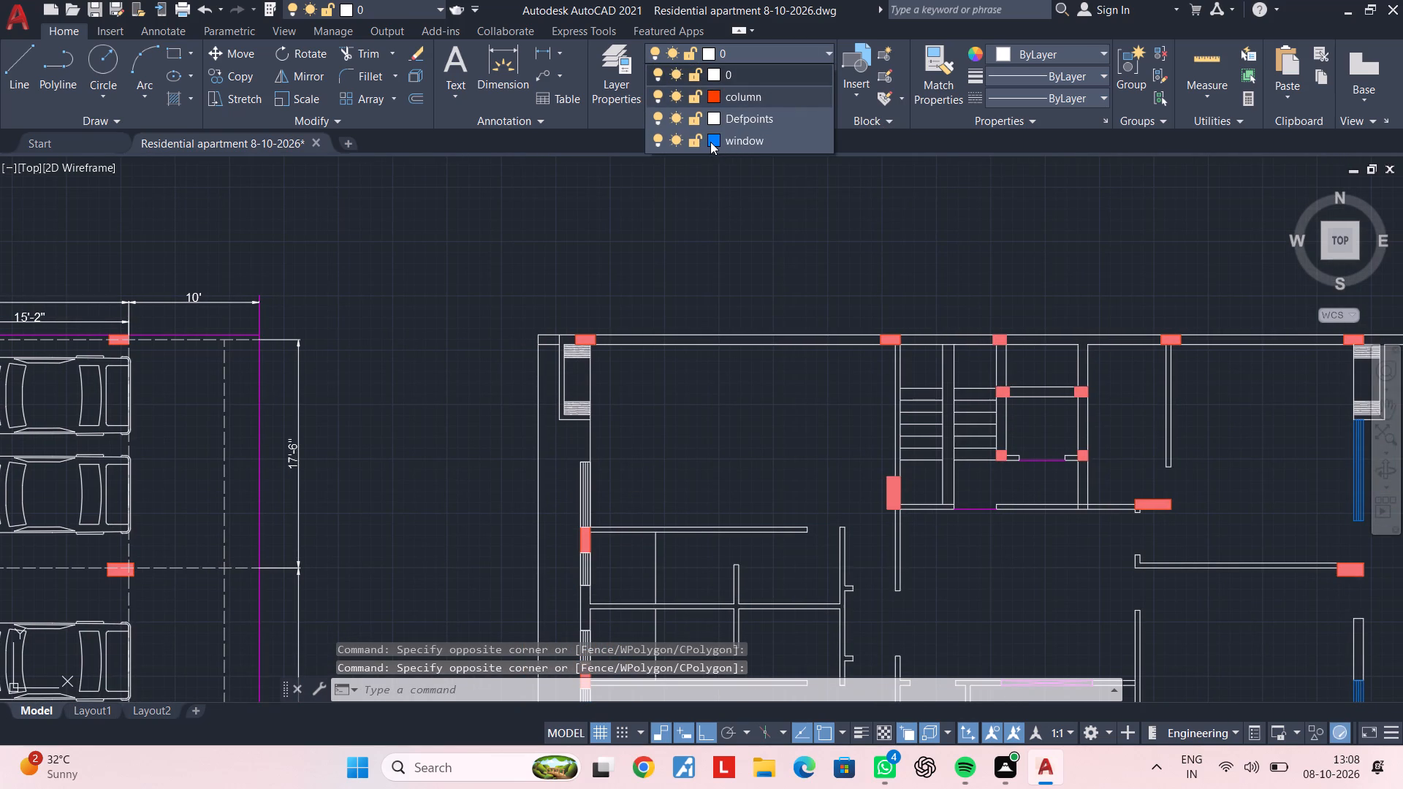
left_click(708, 142)
key("Escape")
key("Escape")
scroll(707, 439, "down", 1)
middle_click_drag(696, 433, 660, 300)
scroll(673, 438, "down", 1)
scroll(1065, 468, "down", 2)
middle_click_drag(1073, 488, 614, 300)
key("Escape")
key("Escape")
key("Escape")
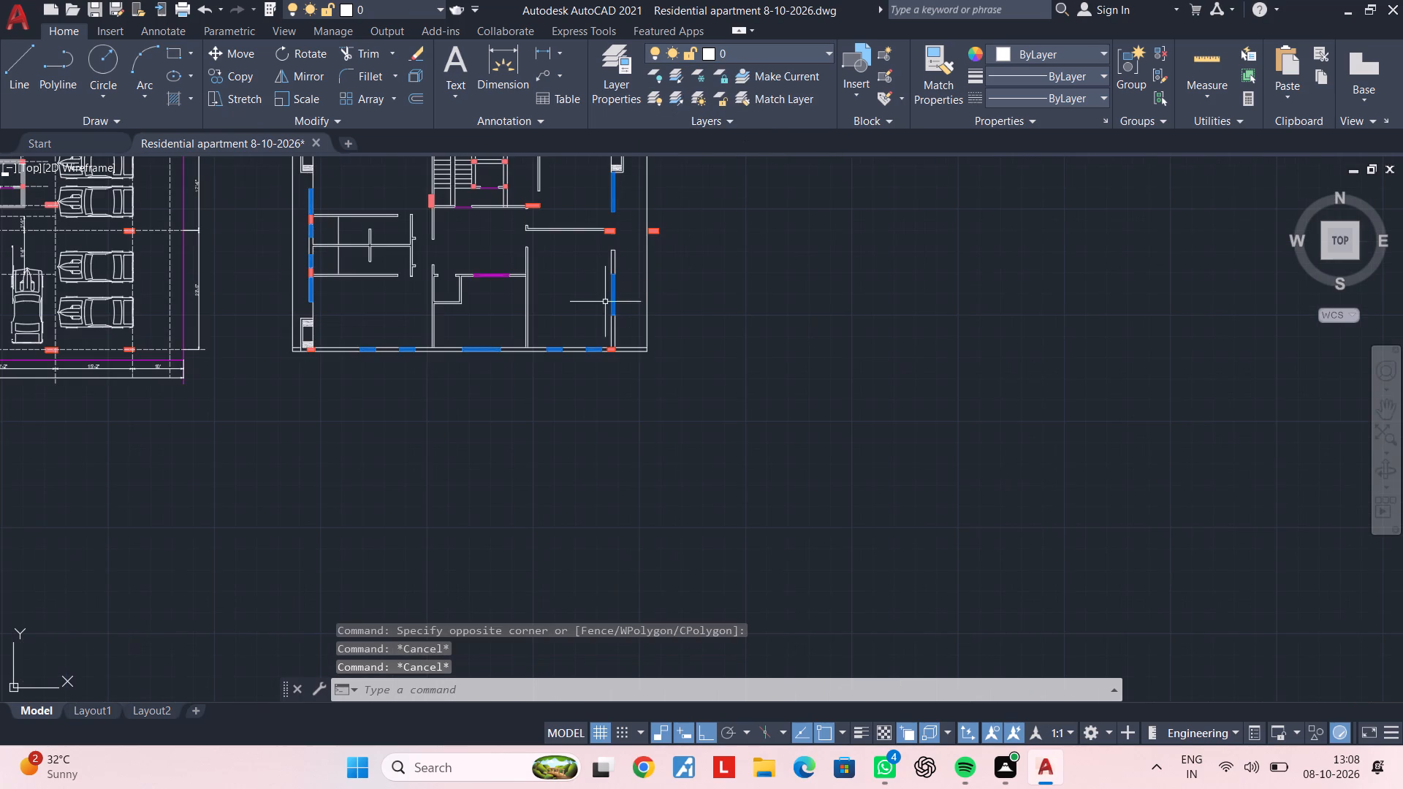
Save the drawing with the updated window layers.
middle_click_drag(618, 317, 859, 492)
scroll(655, 402, "up", 2)
middle_click_drag(841, 414, 1014, 416)
middle_click_drag(817, 400, 636, 358)
middle_click_drag(653, 400, 658, 348)
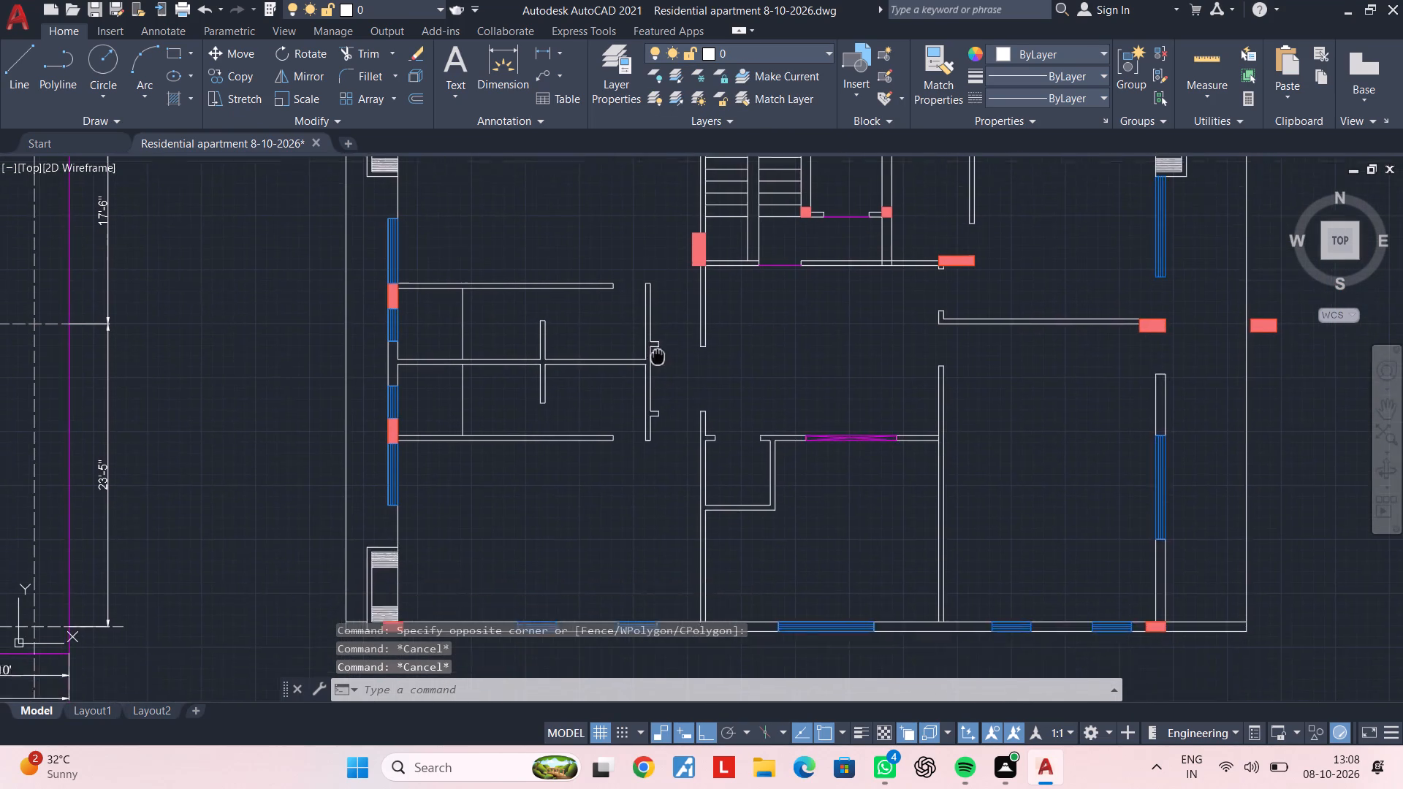
middle_click_drag(658, 348, 658, 310)
key("s")
key("ctrl+s")
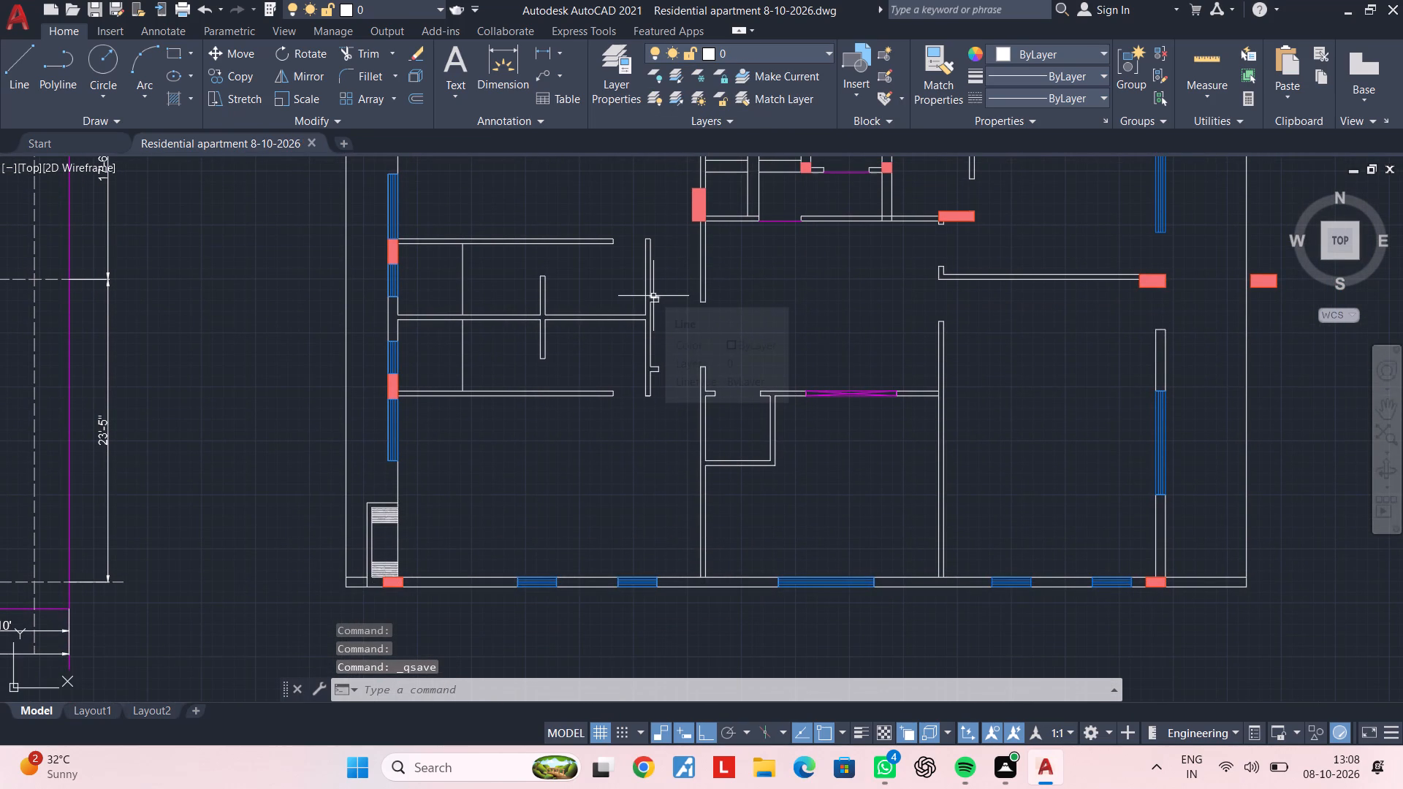
scroll(651, 312, "down", 3)
middle_click_drag(709, 310, 645, 368)
key("Escape")
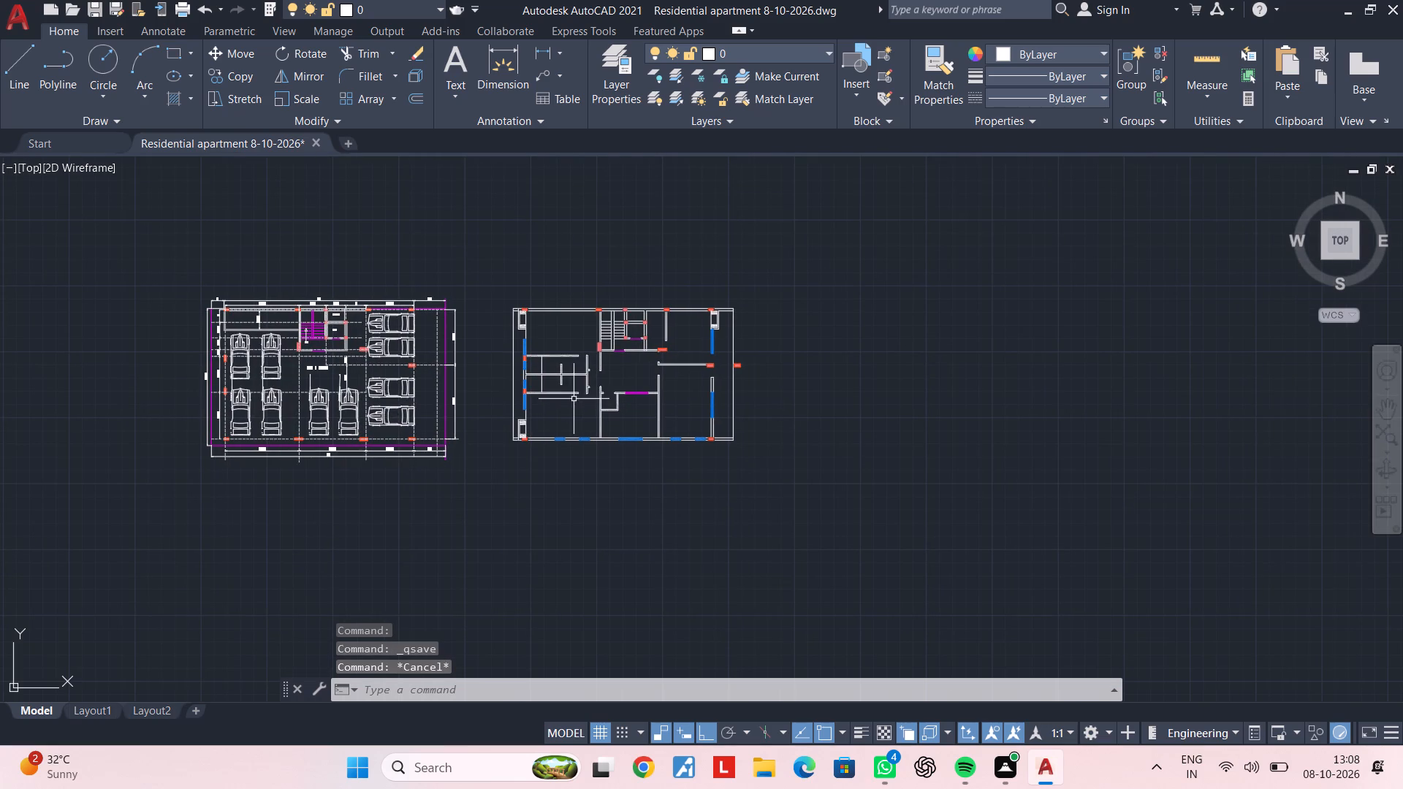
key("ctrl+s")
key("ctrl+s")
Examine the floor plan's north side, including the northwest niche, stair area and upper rooms.
scroll(578, 389, "up", 2)
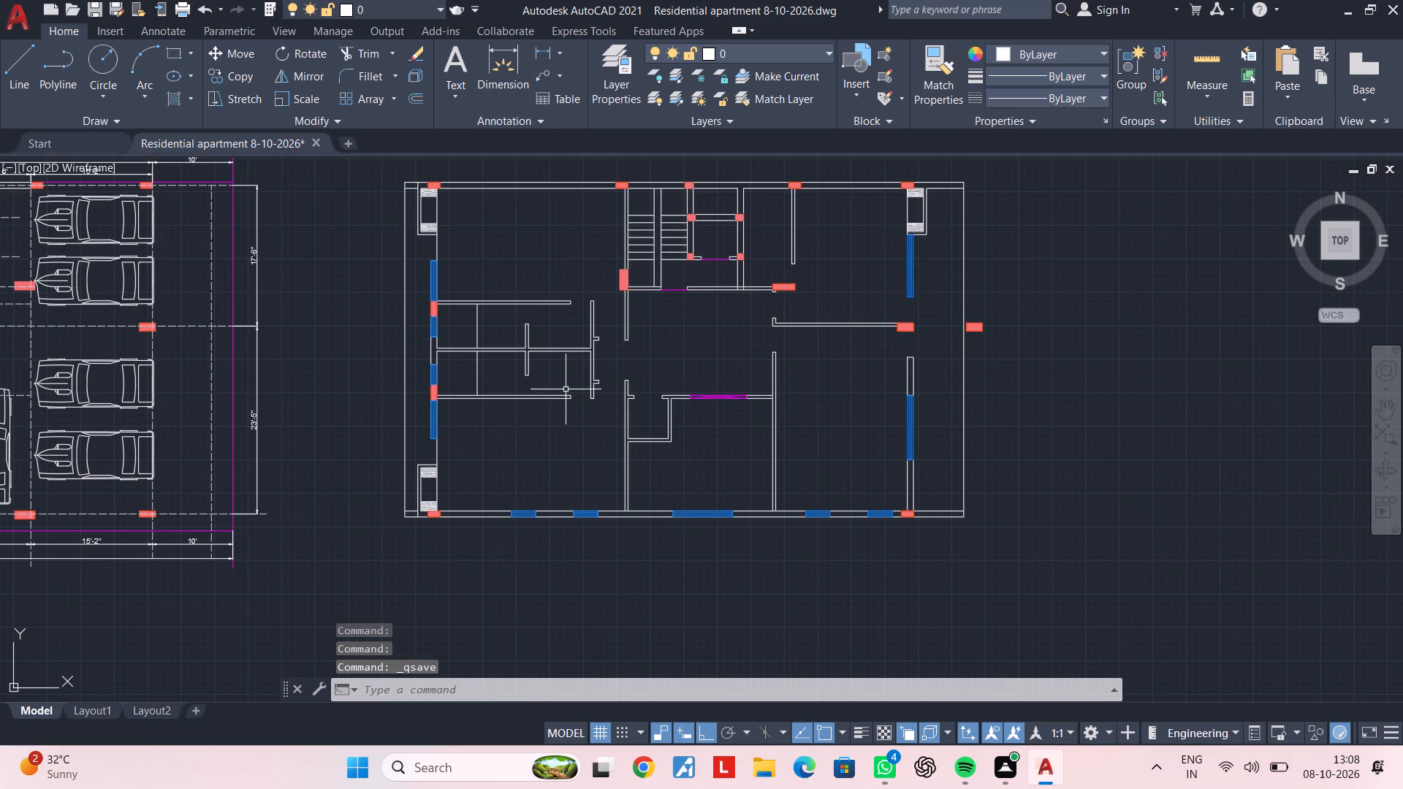
middle_click_drag(625, 365, 617, 398)
scroll(474, 346, "up", 1)
middle_click_drag(479, 360, 450, 506)
middle_click_drag(520, 349, 438, 401)
middle_click_drag(680, 387, 549, 402)
scroll(491, 348, "up", 2)
middle_click_drag(249, 383, 658, 355)
scroll(522, 407, "down", 1)
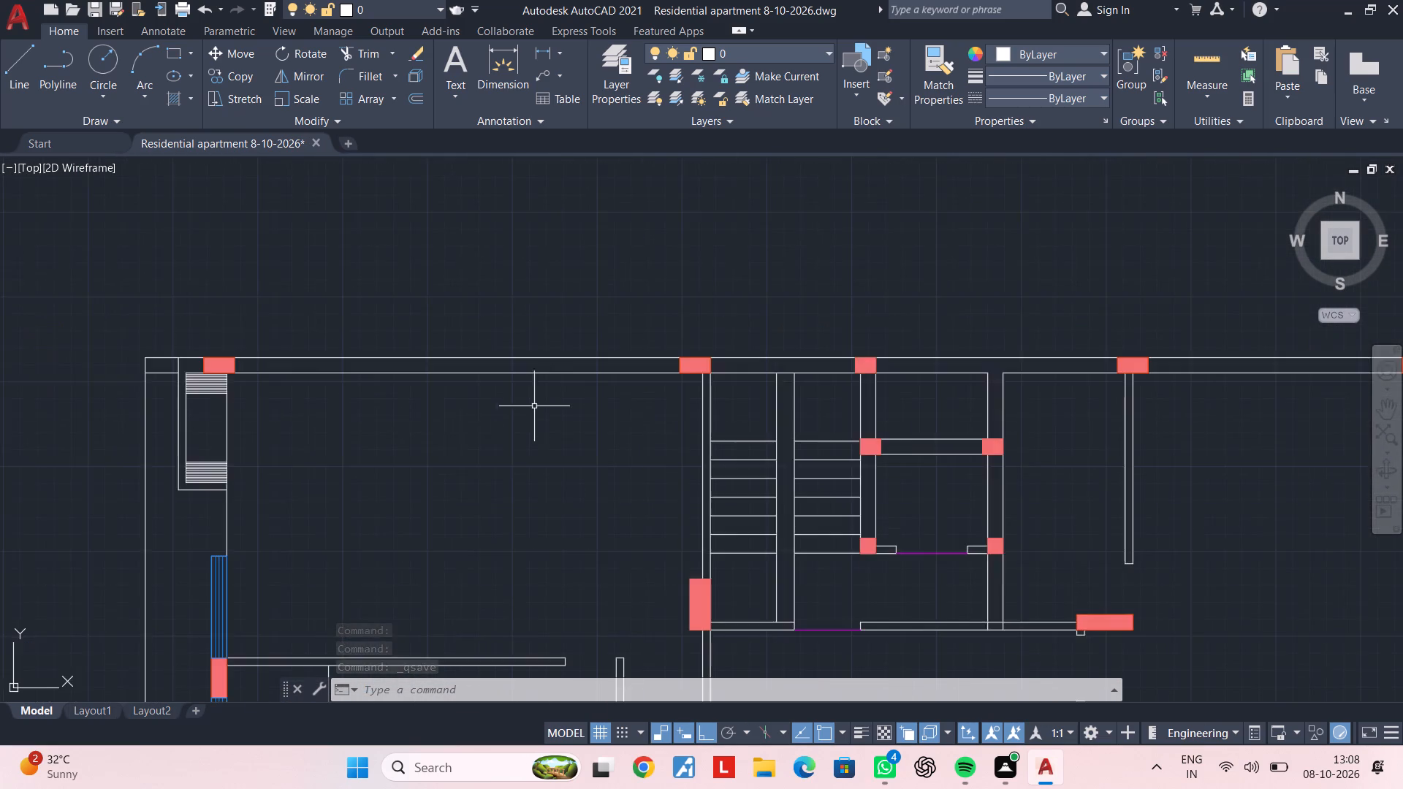
middle_click_drag(432, 423, 634, 348)
middle_click_drag(436, 348, 539, 319)
scroll(633, 376, "up", 2)
middle_click_drag(700, 352, 450, 475)
scroll(523, 476, "down", 3)
middle_click_drag(586, 492, 464, 332)
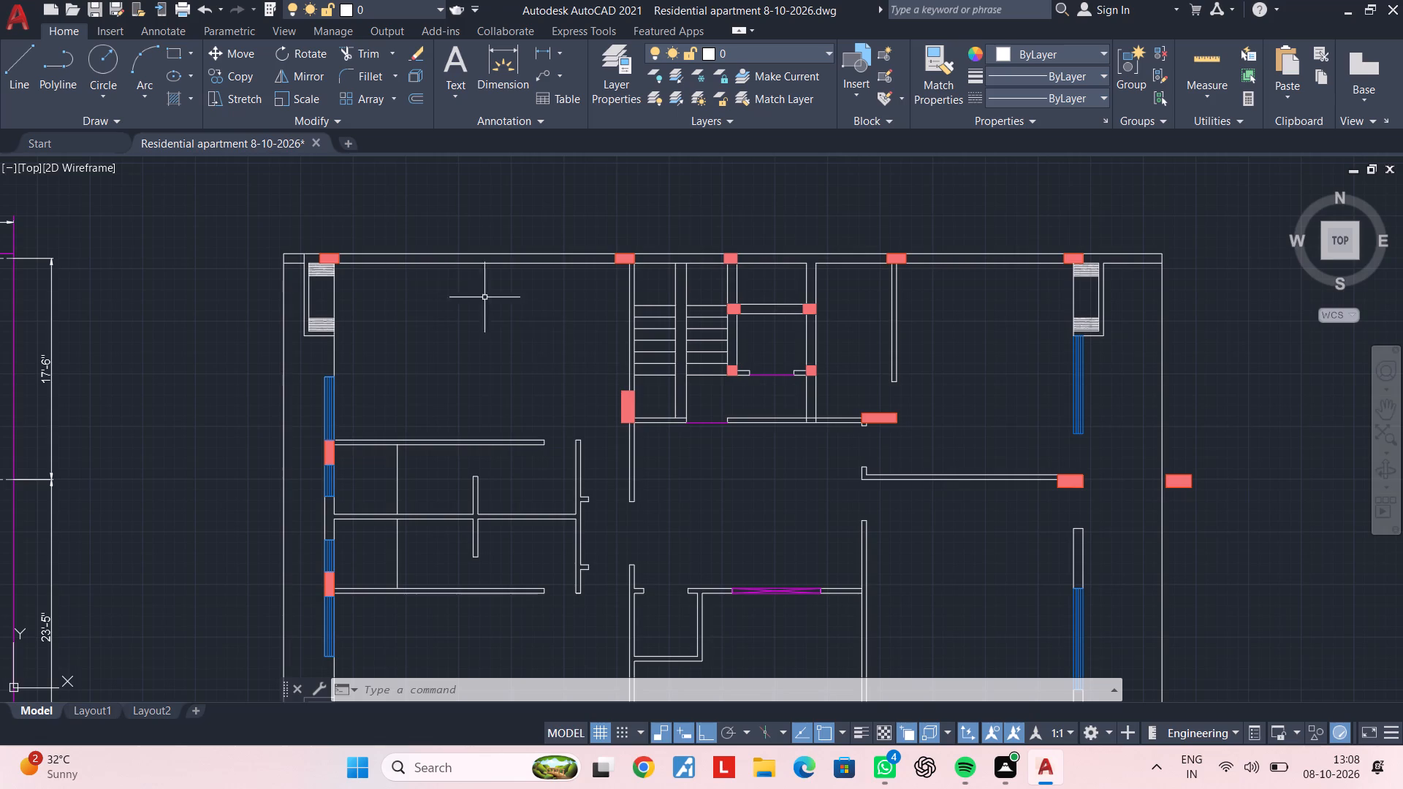
Save the drawing again before adding doors.
key("Escape")
key("Escape")
middle_click_drag(538, 417, 577, 310)
scroll(574, 327, "up", 1)
key("ctrl+s")
key("ctrl+s")
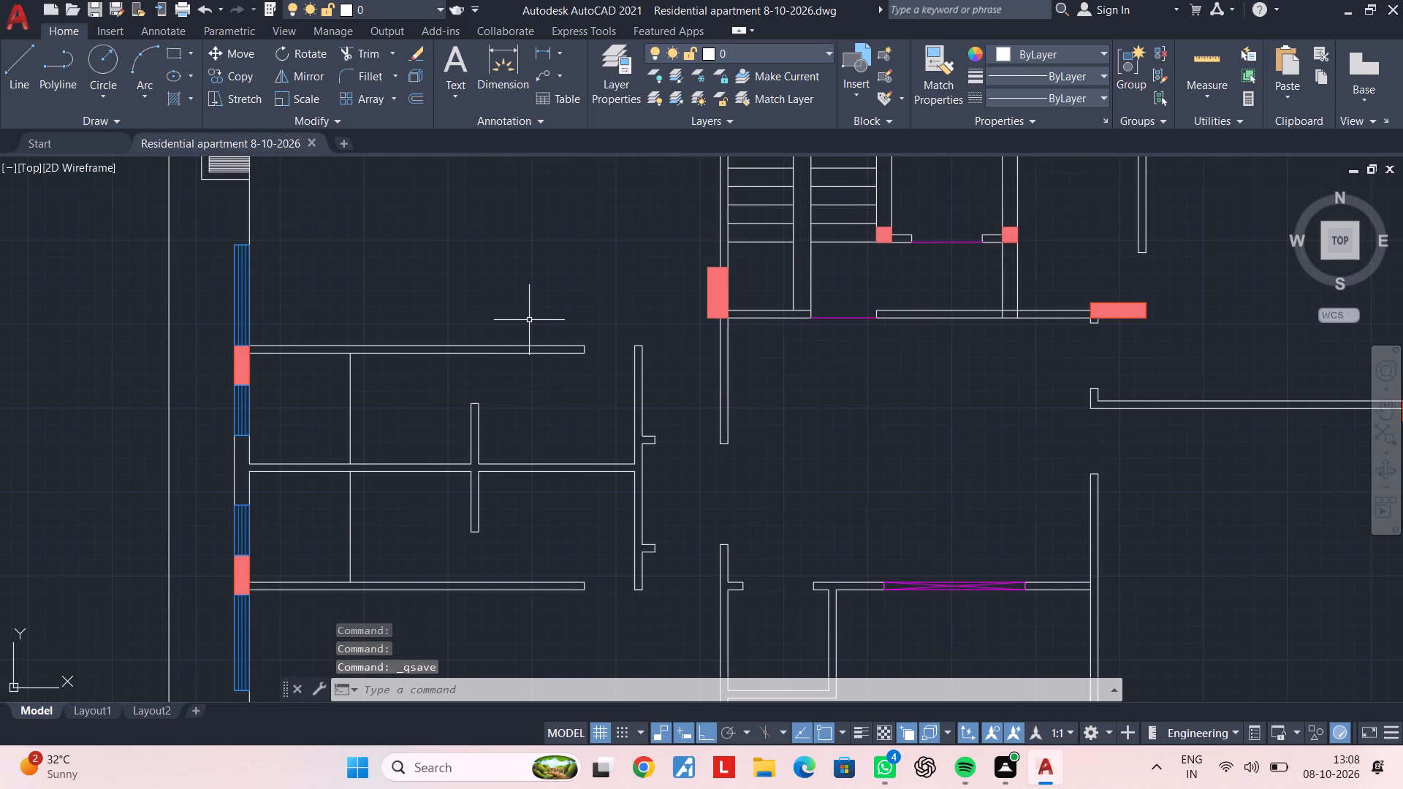
key("Escape")
key("Escape")
key("Escape")
key("Escape")
Load 70-doors-plan-view-cad-blocks-collection-inches from the doors folder into DesignCenter and open its blocks.
middle_click_drag(520, 335, 491, 366)
type("adc")
key("space")
left_click(104, 173)
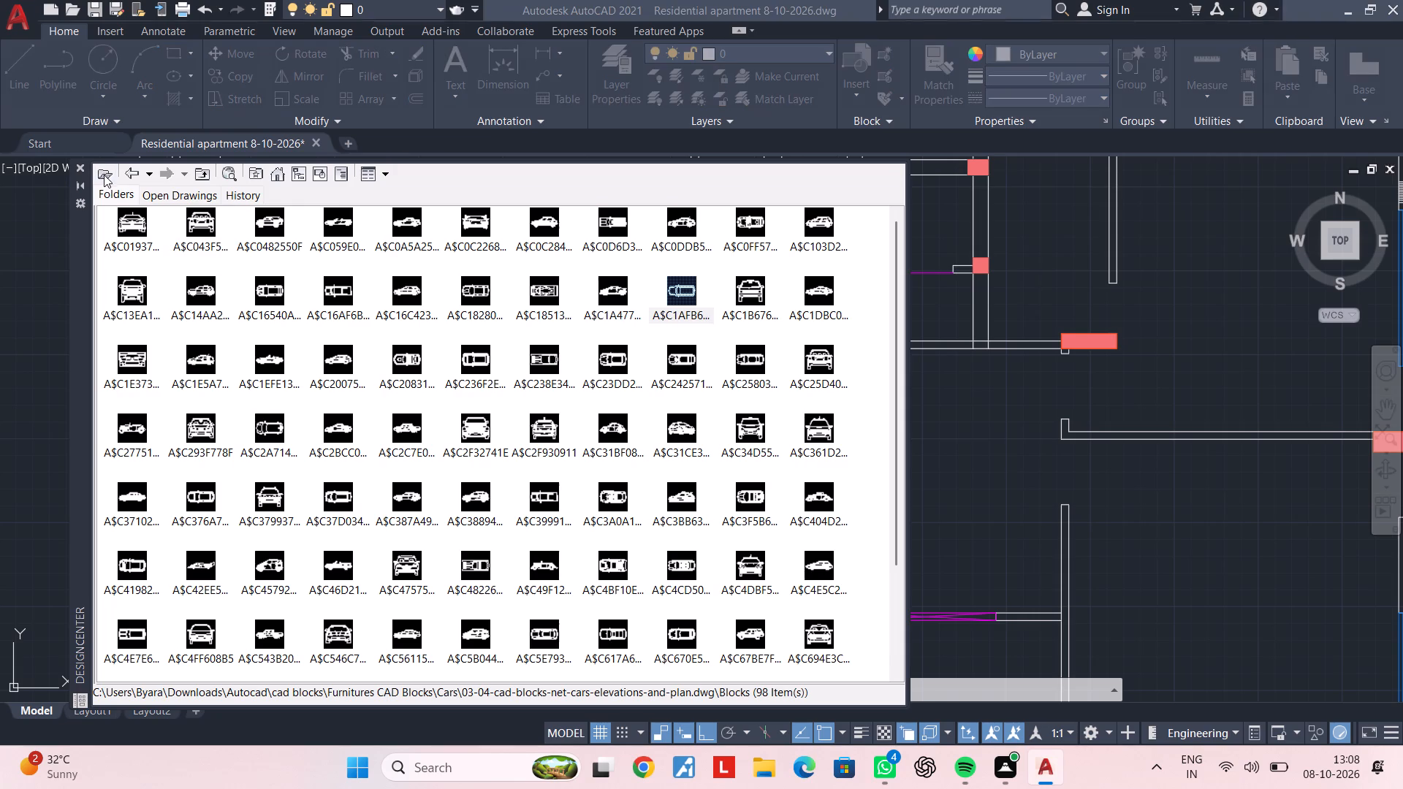
left_click(703, 194)
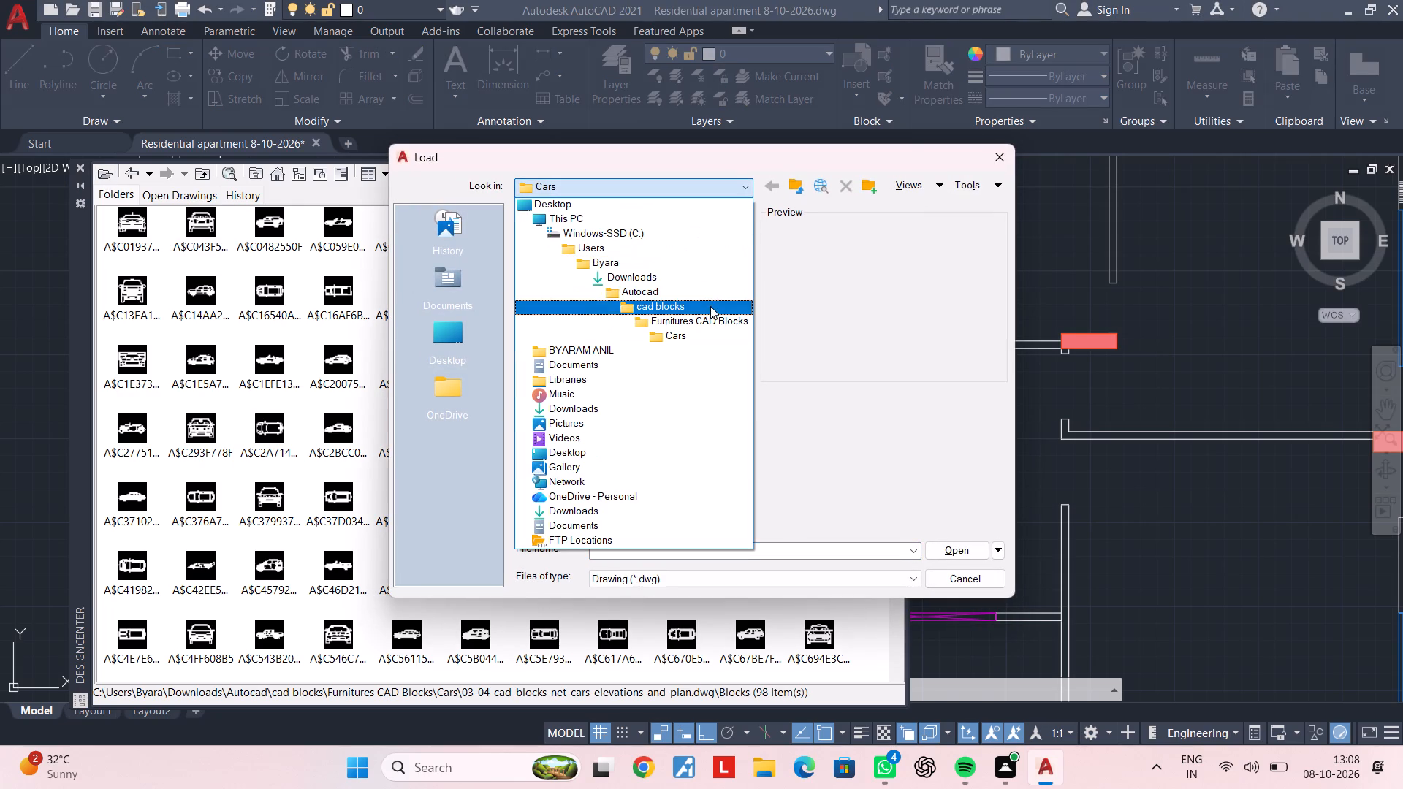
left_click(710, 308)
double_click(628, 248)
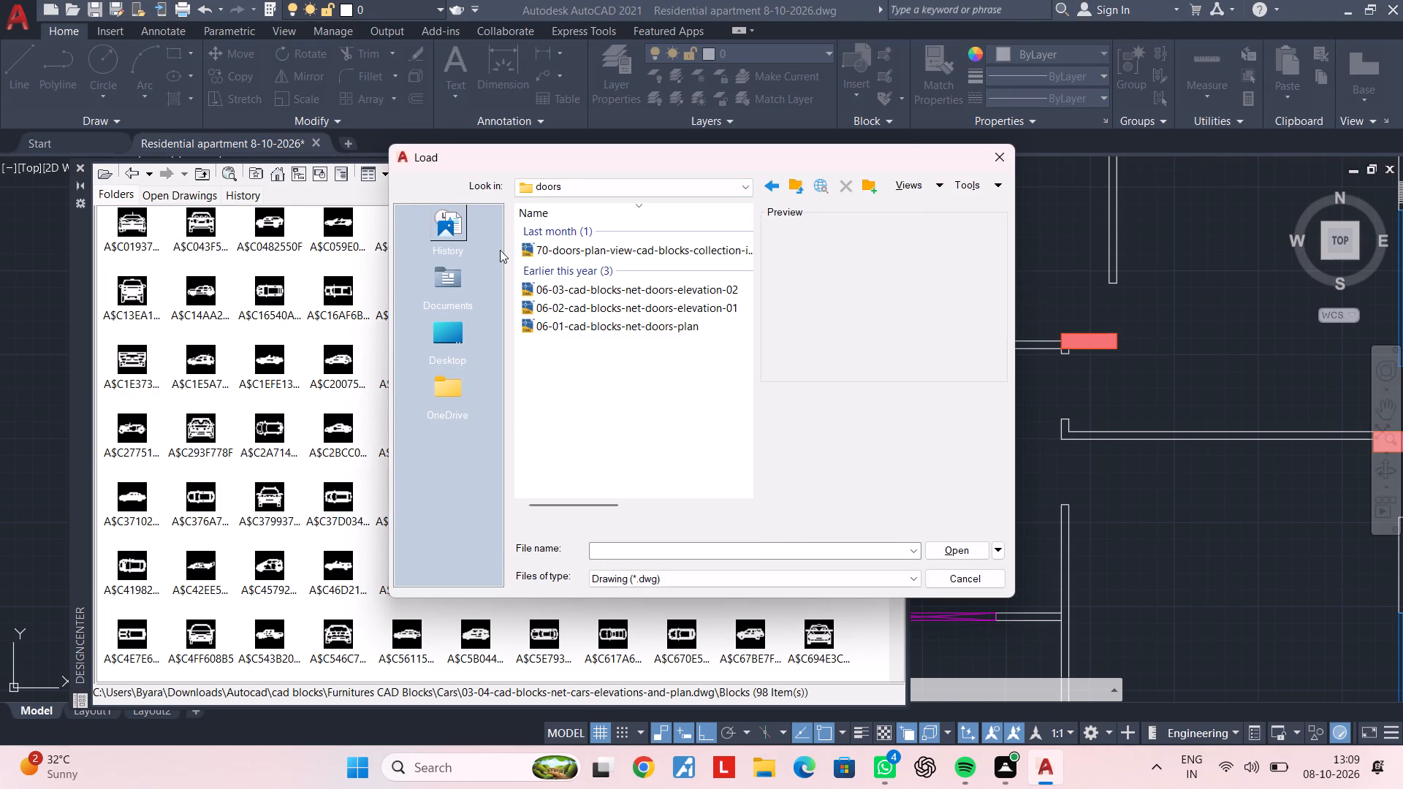
double_click(544, 244)
left_click(164, 219)
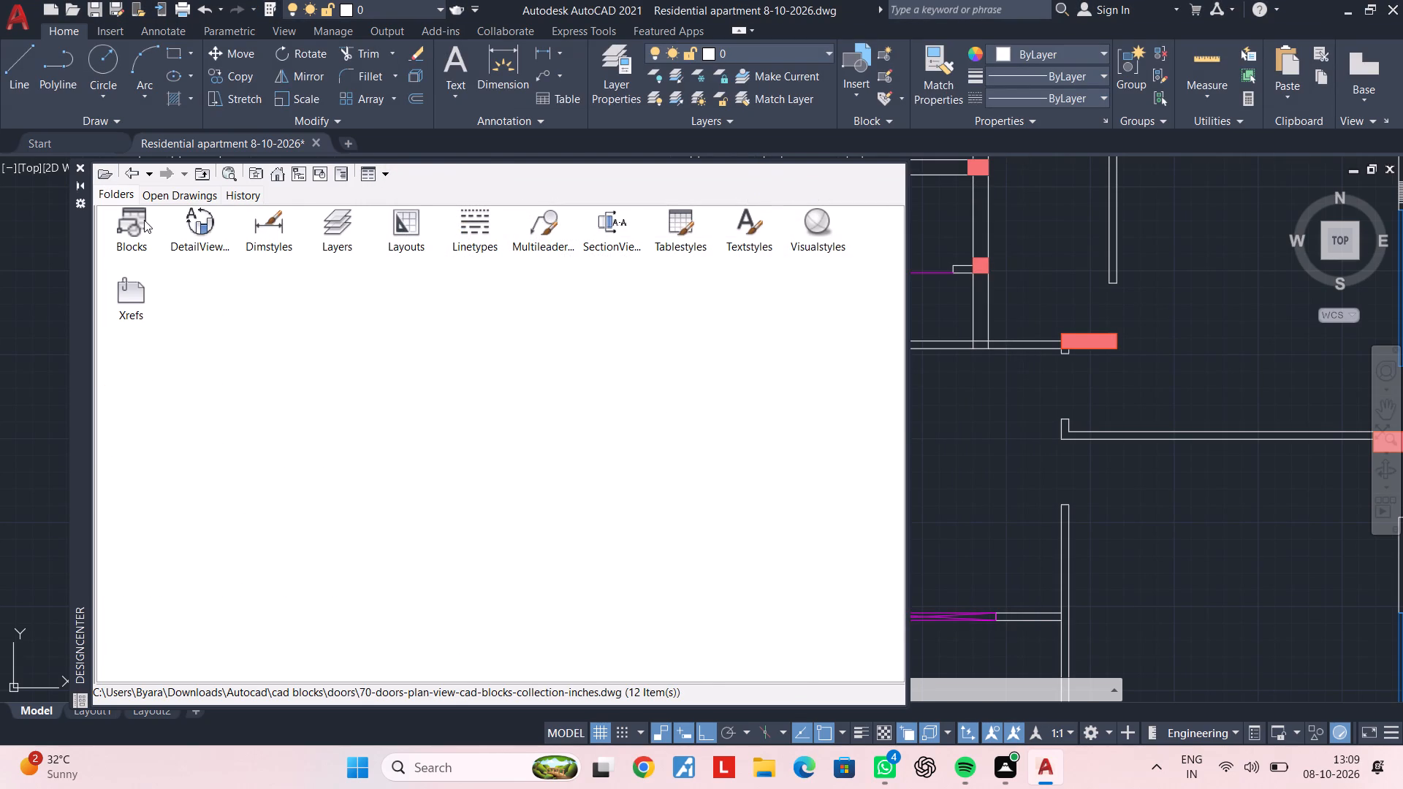
double_click(144, 220)
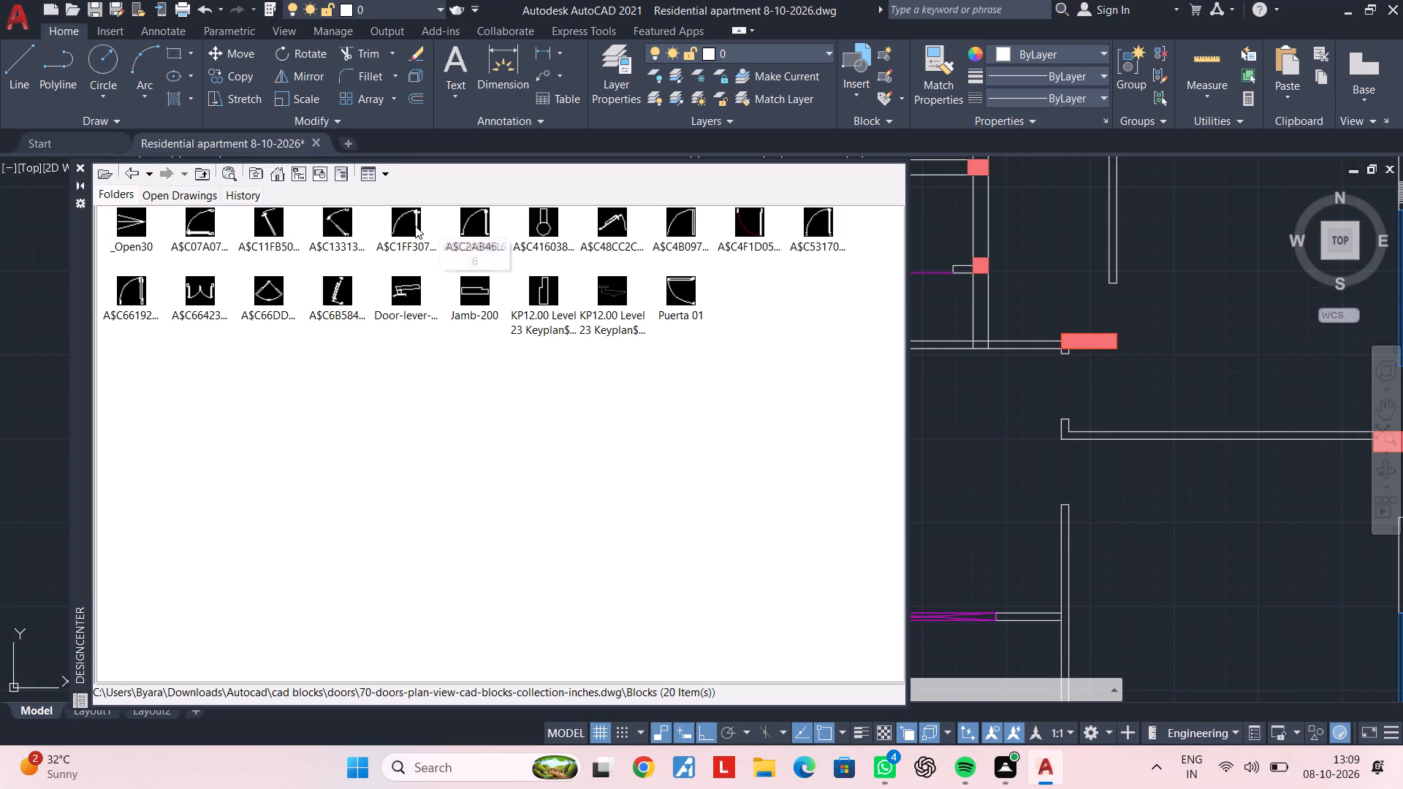
Insert the Puerta 01 door block near the eastern room's entrance opening and close DesignCenter.
left_click(415, 225)
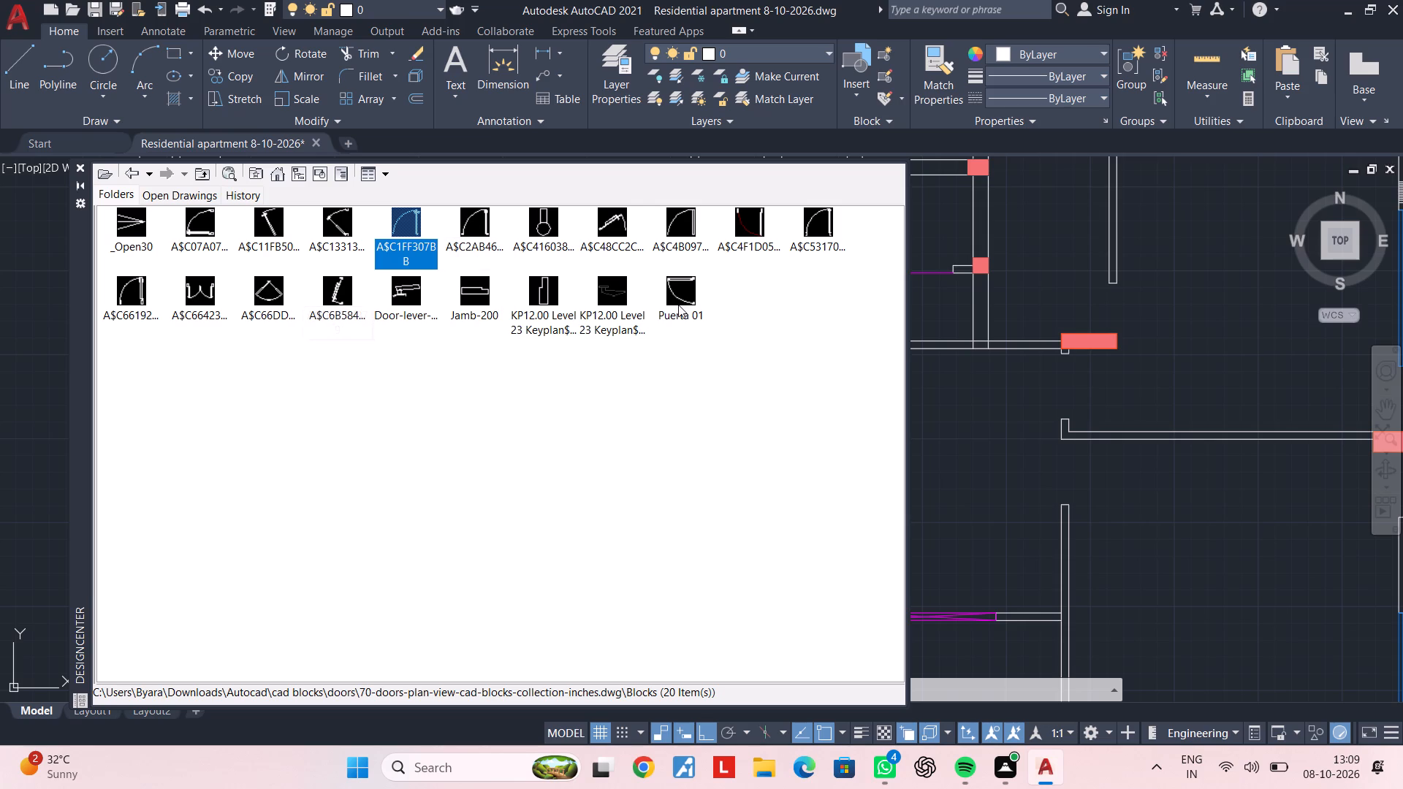
left_click(682, 300)
left_click_drag(682, 295, 1162, 411)
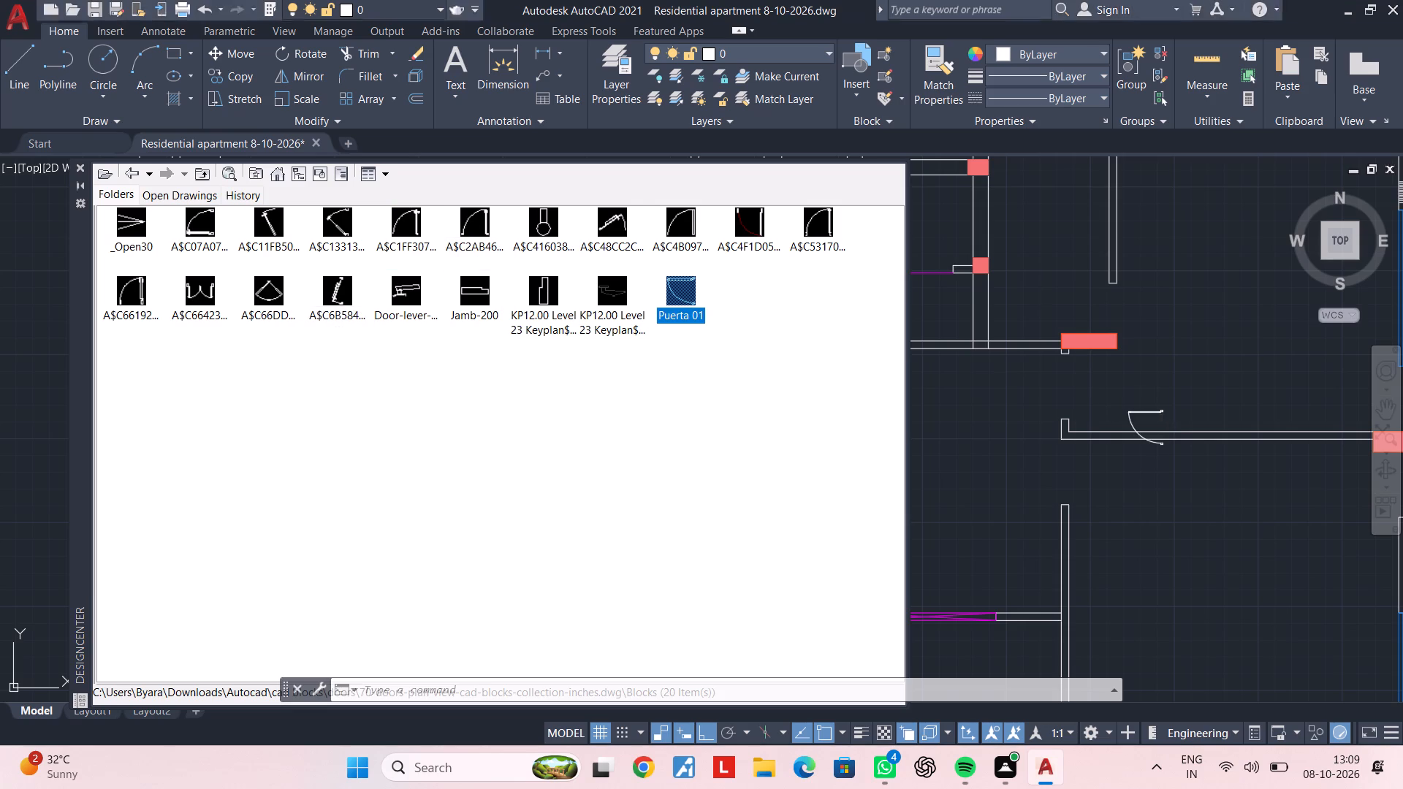
left_click(82, 164)
key("Escape")
middle_click_drag(1209, 422, 879, 408)
key("Escape")
Rotate the inserted door block by 270° so its leaf stands vertical.
scroll(873, 408, "up", 1)
left_click(789, 391)
type("ro")
key("space")
left_click(829, 369)
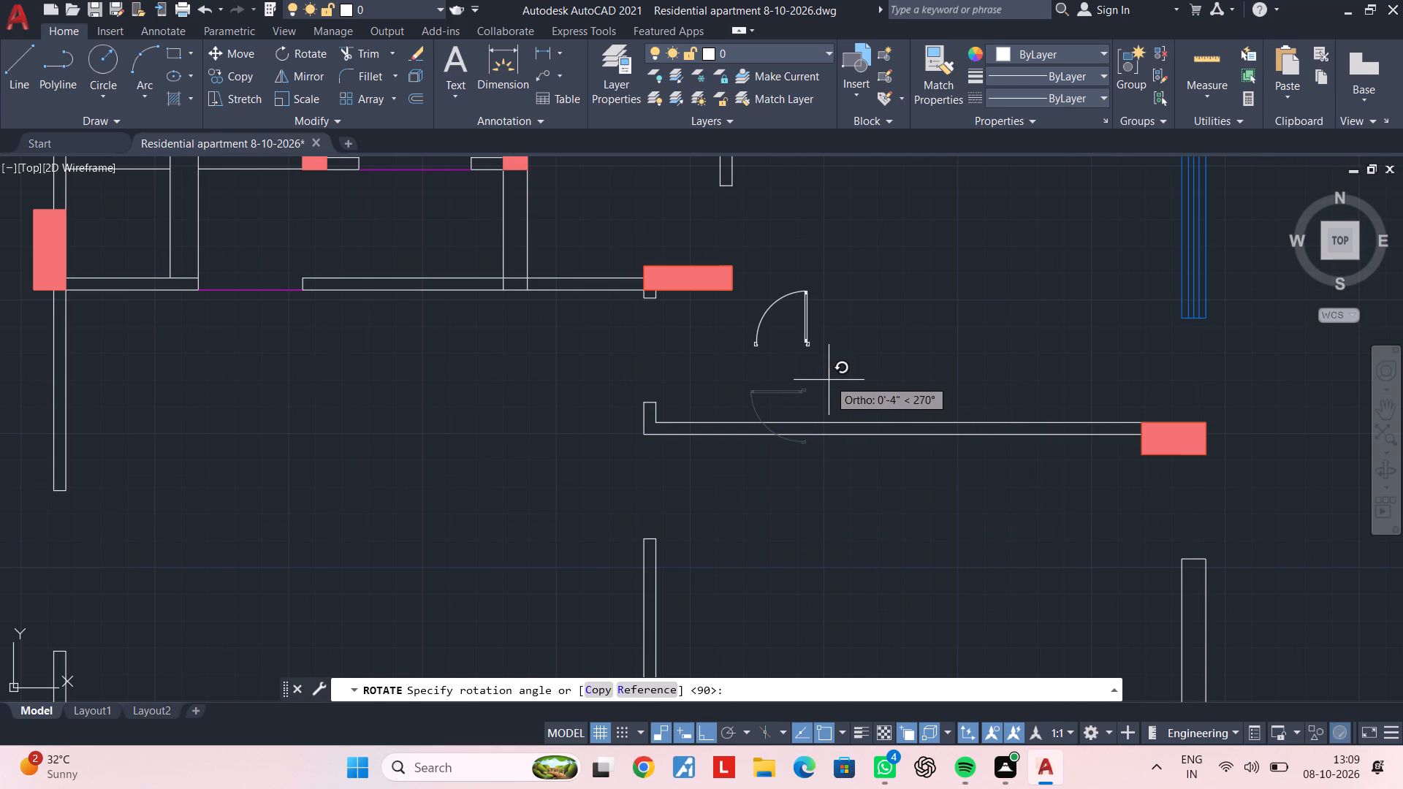
left_click(829, 380)
middle_click_drag(815, 356, 824, 414)
scroll(824, 411, "up", 1)
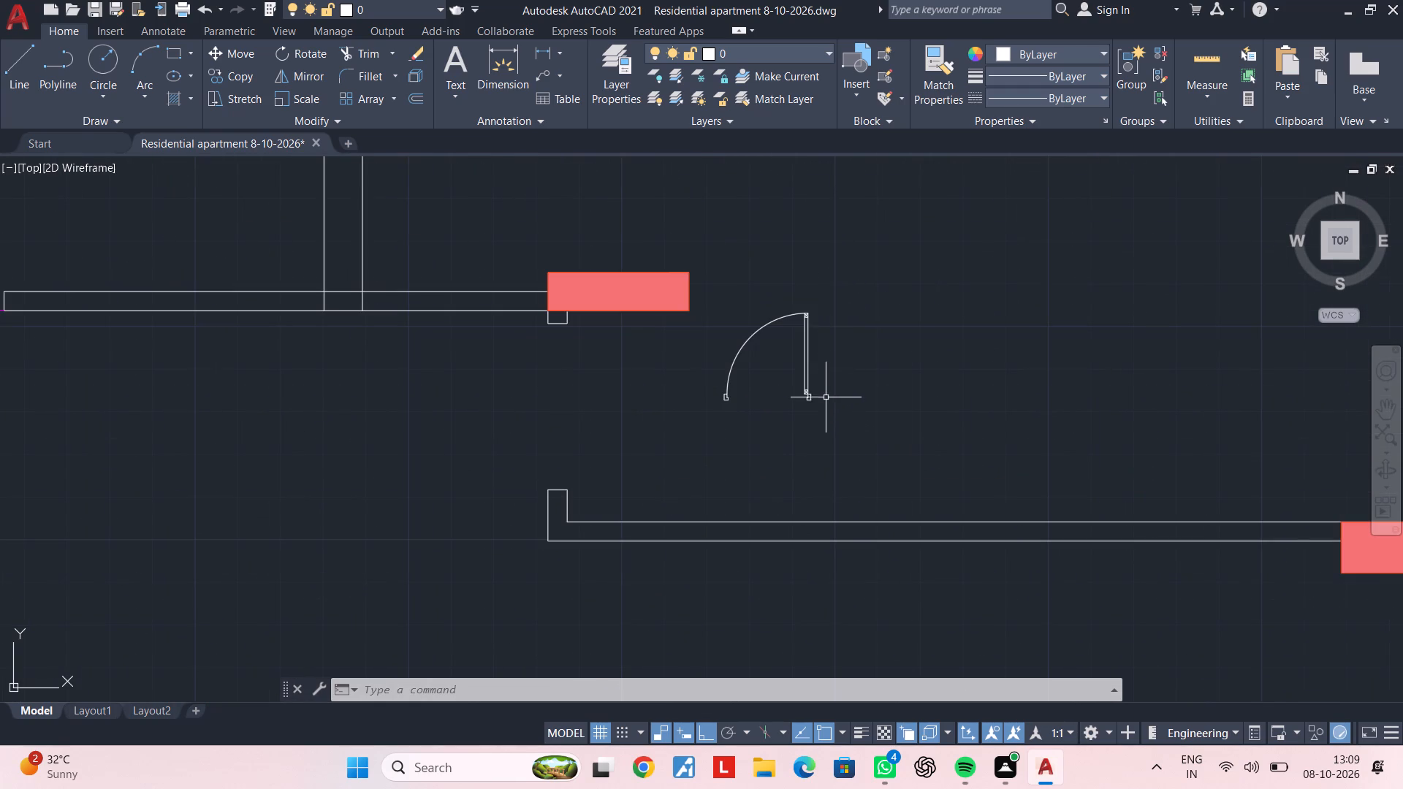
Scale the inserted door block by reference, using its overall frame width, to a new length of 3'3".
left_click_drag(826, 310, 822, 324)
left_click(786, 383)
type("sc")
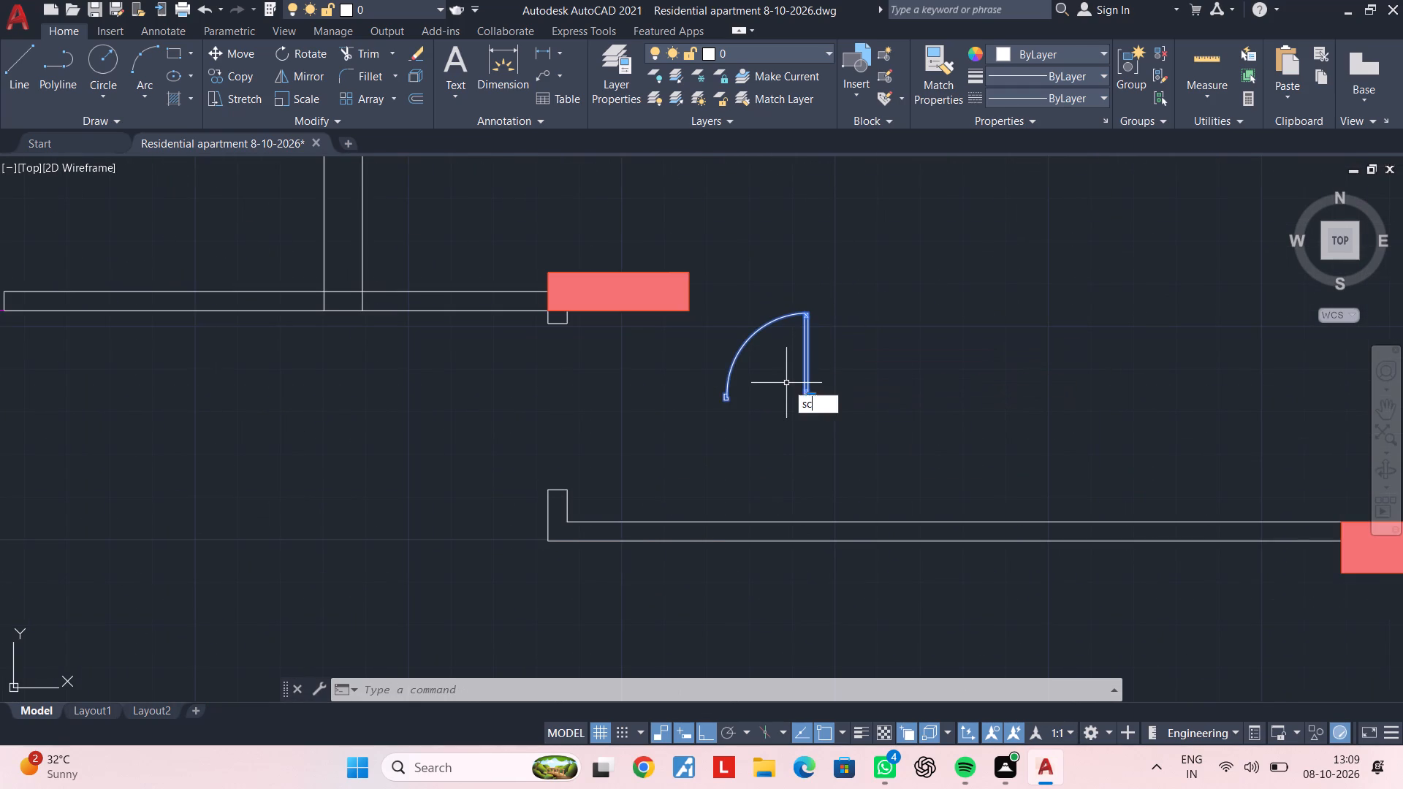
key("space")
scroll(713, 386, "up", 3)
left_click(743, 432)
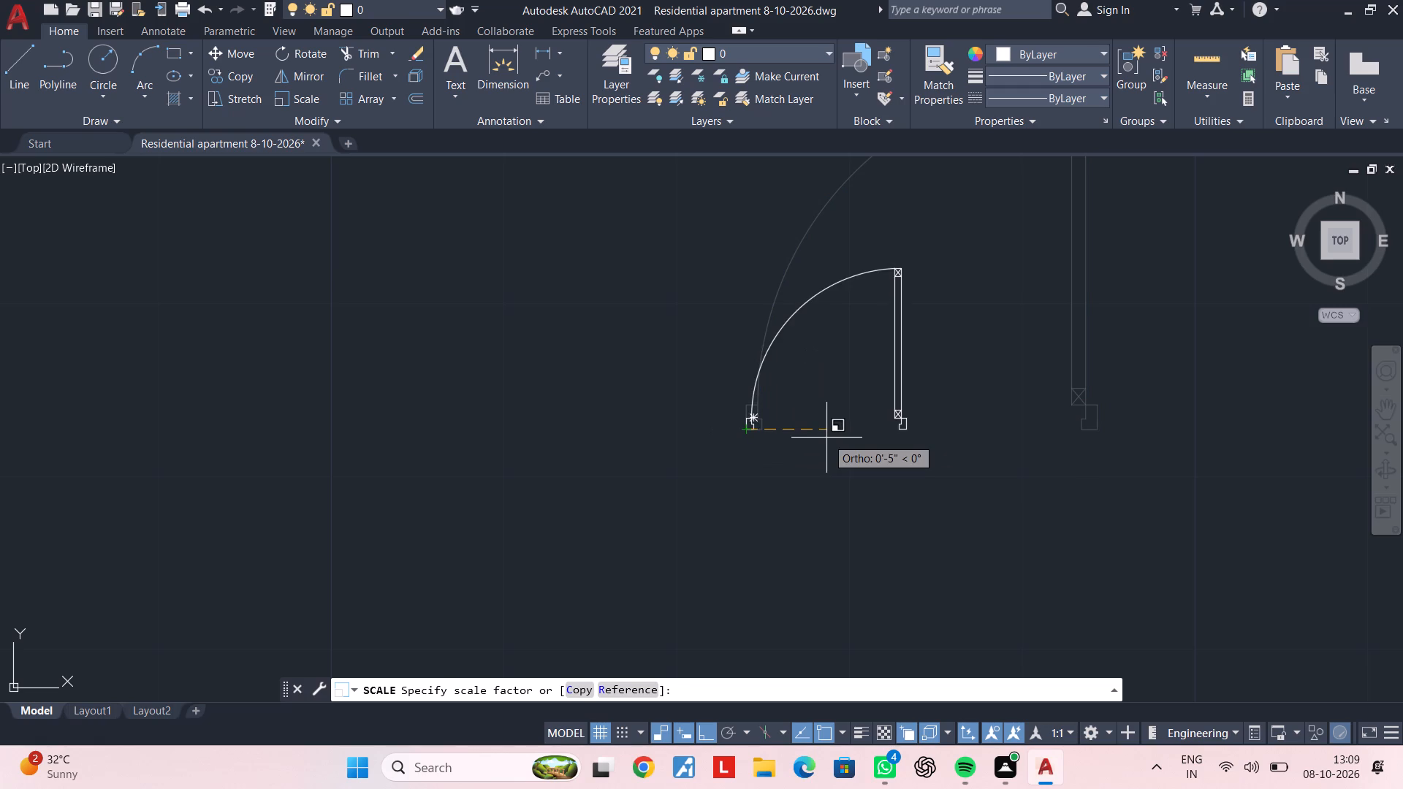
type("r")
key("space")
scroll(744, 431, "up", 1)
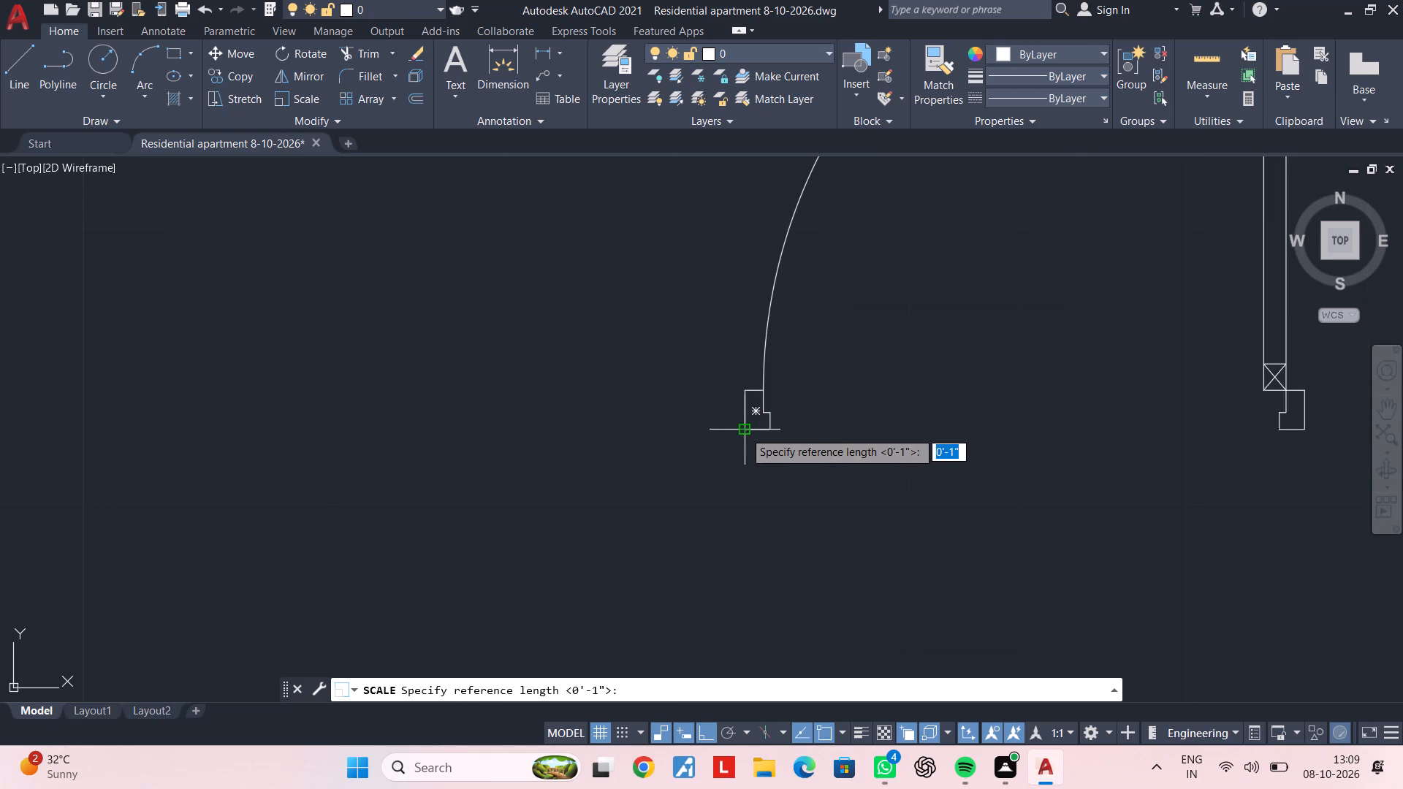
left_click(744, 431)
middle_click_drag(926, 432, 609, 432)
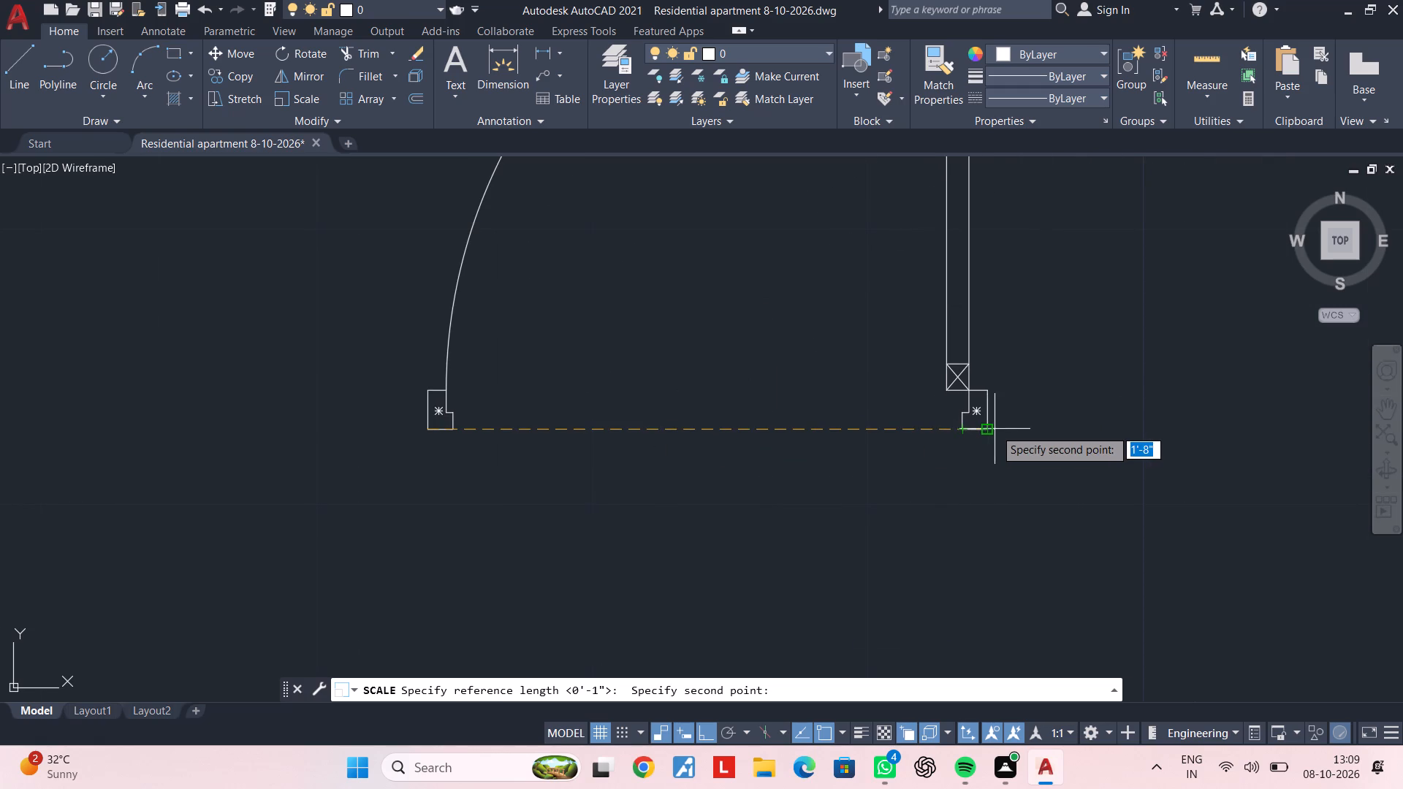
left_click(995, 429)
type("3'3\"")
key("Return")
scroll(864, 445, "down", 5)
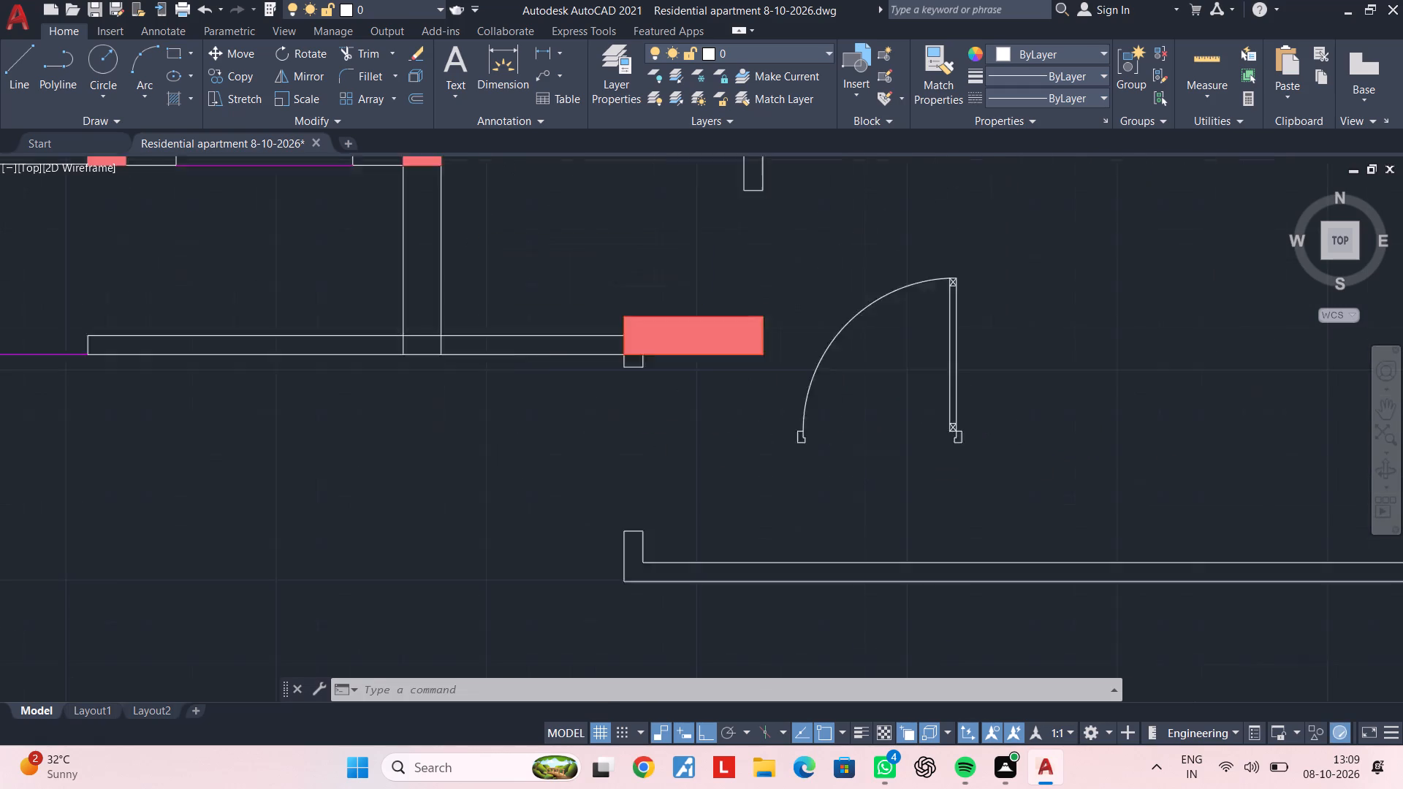
middle_click_drag(973, 455, 898, 506)
key("Escape")
Mirror the scaled door about a vertical line just east of it, keeping the original.
left_click(896, 450)
left_click(875, 451)
left_click(845, 461)
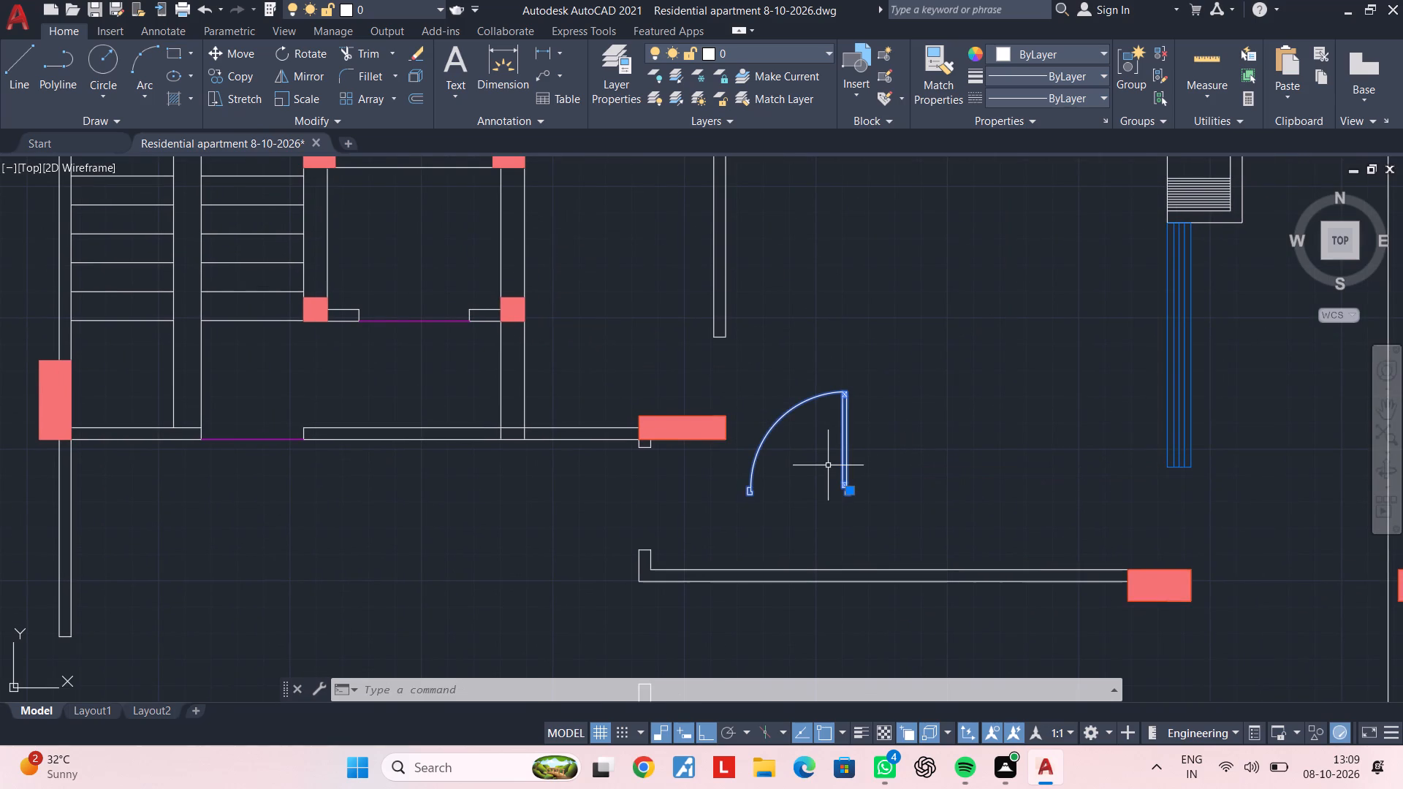
type("mi")
key("space")
left_click(899, 417)
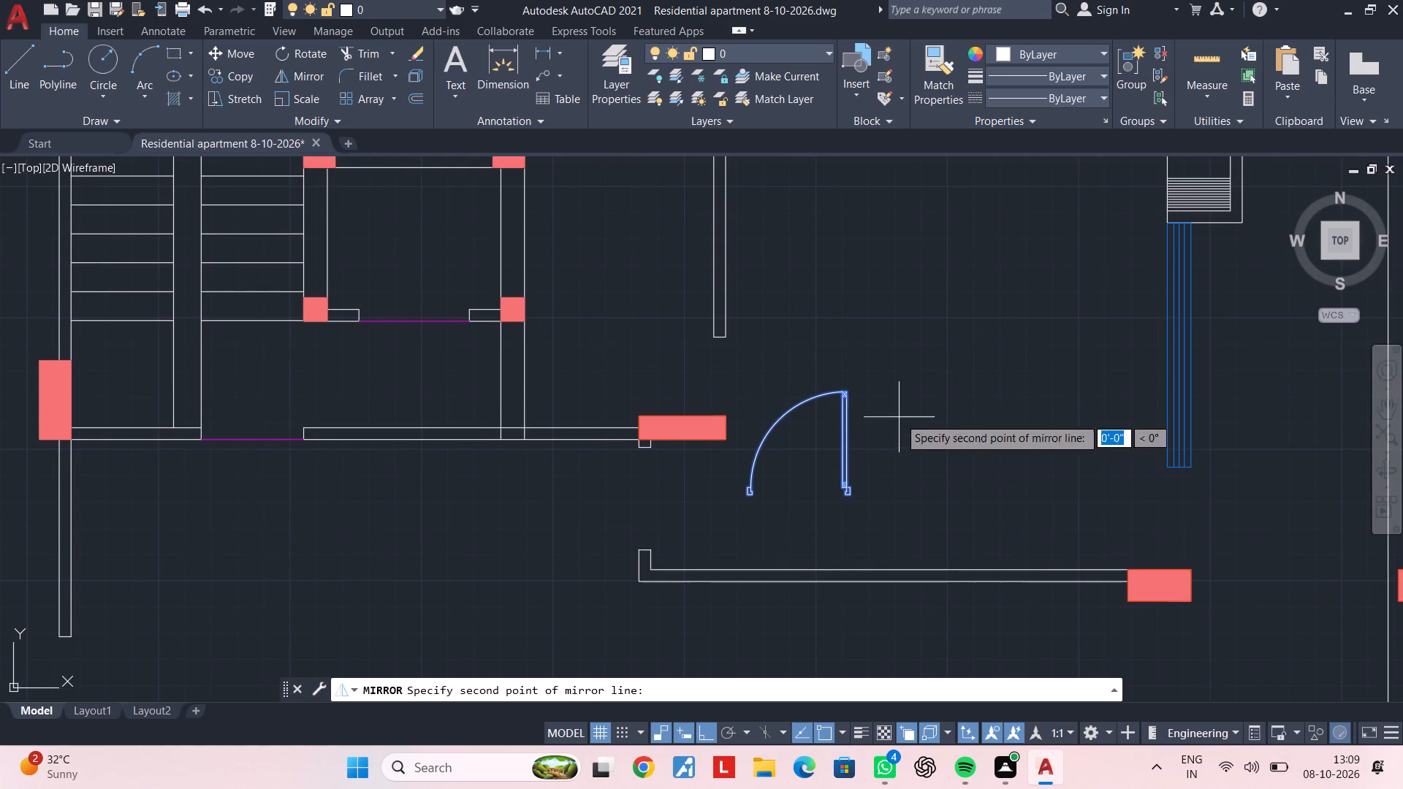
left_click(886, 481)
left_click_drag(919, 552, 886, 481)
key("Escape")
key("Escape")
Rotate the original door 90° clockwise so its leaf lies horizontal.
left_click(898, 424)
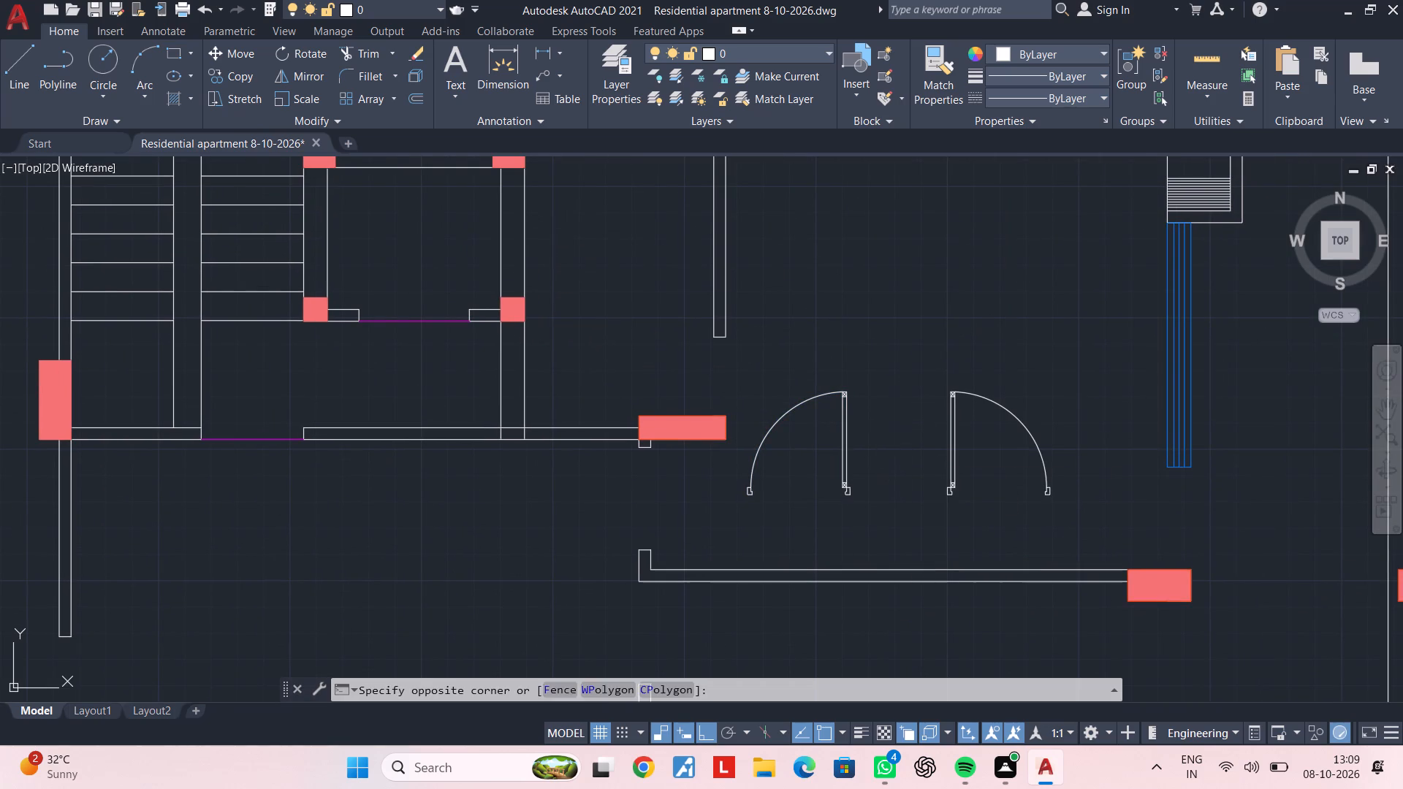
left_click(829, 461)
type("ro")
key("space")
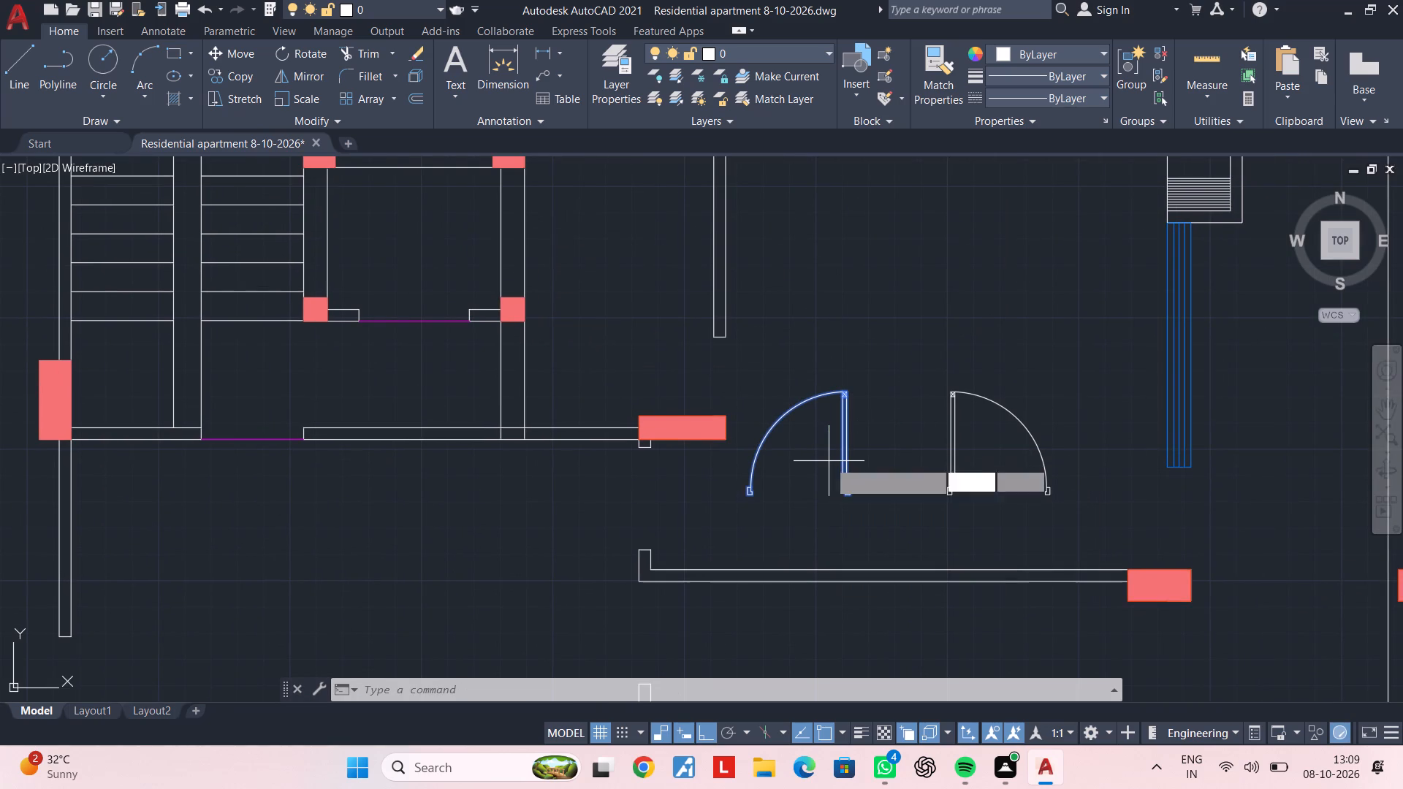
left_click(829, 461)
left_click(829, 475)
key("Escape")
Mirror the rotated door about a horizontal line below its leaf, keeping the original.
left_click_drag(908, 421, 902, 427)
left_click(873, 462)
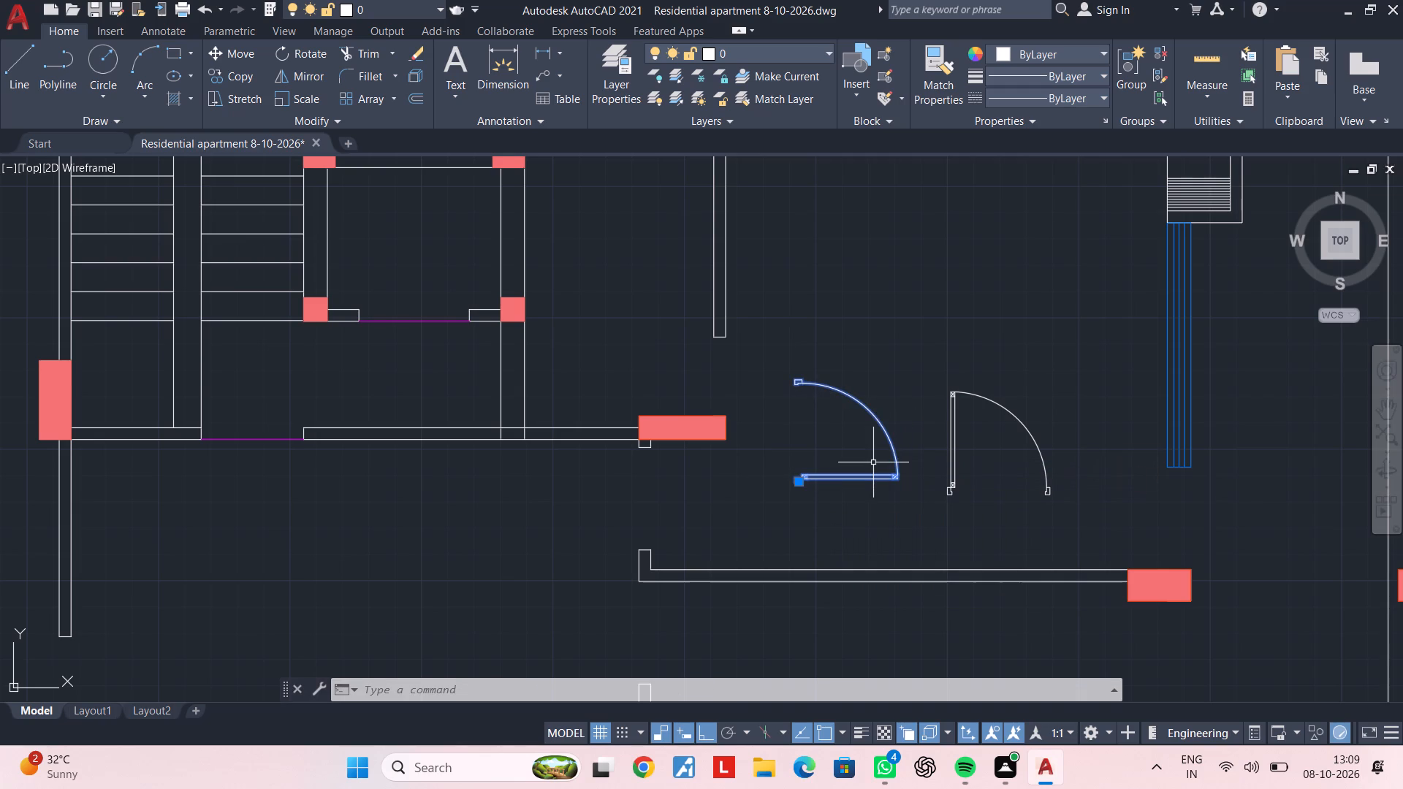
type("mi")
key("space")
left_click(789, 515)
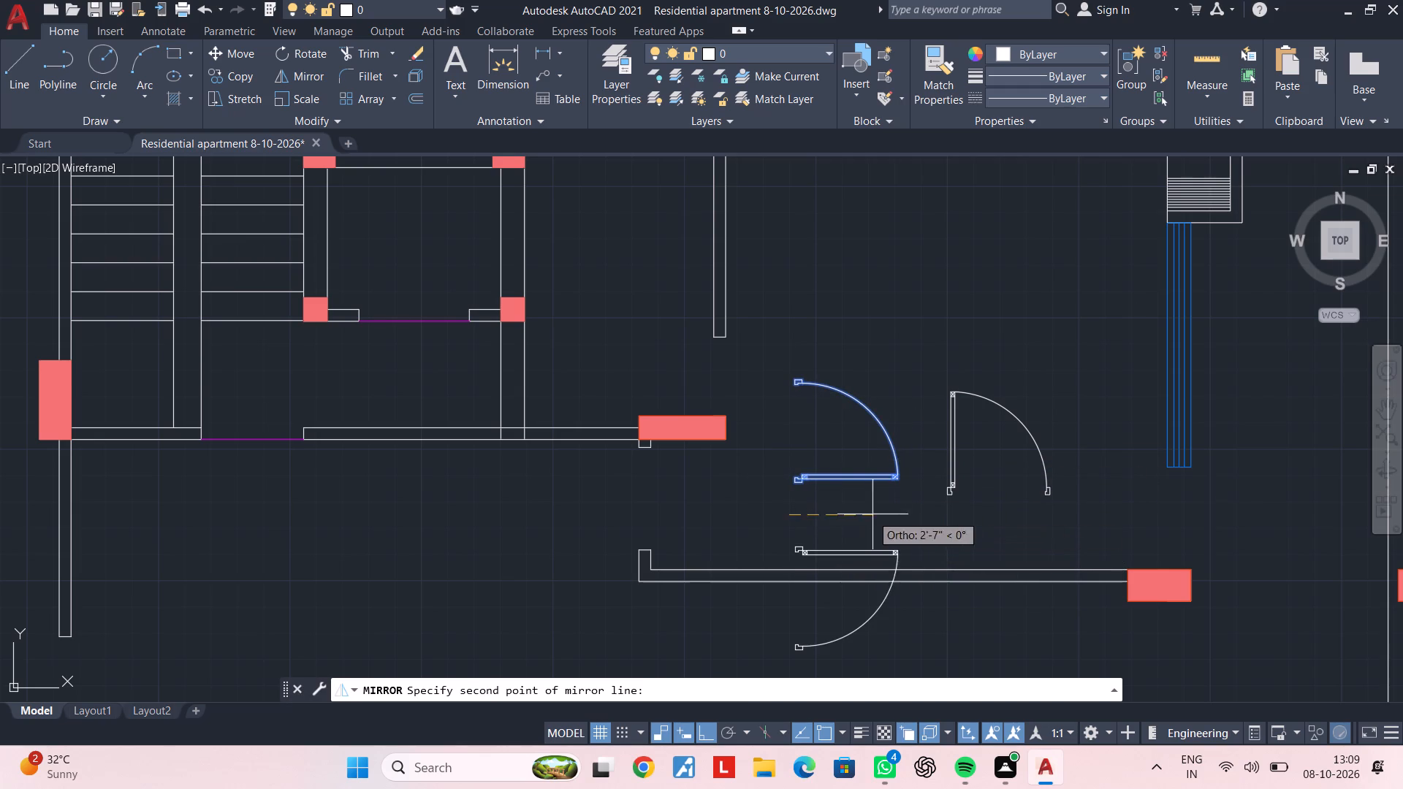
left_click(872, 514)
left_click_drag(900, 575, 872, 514)
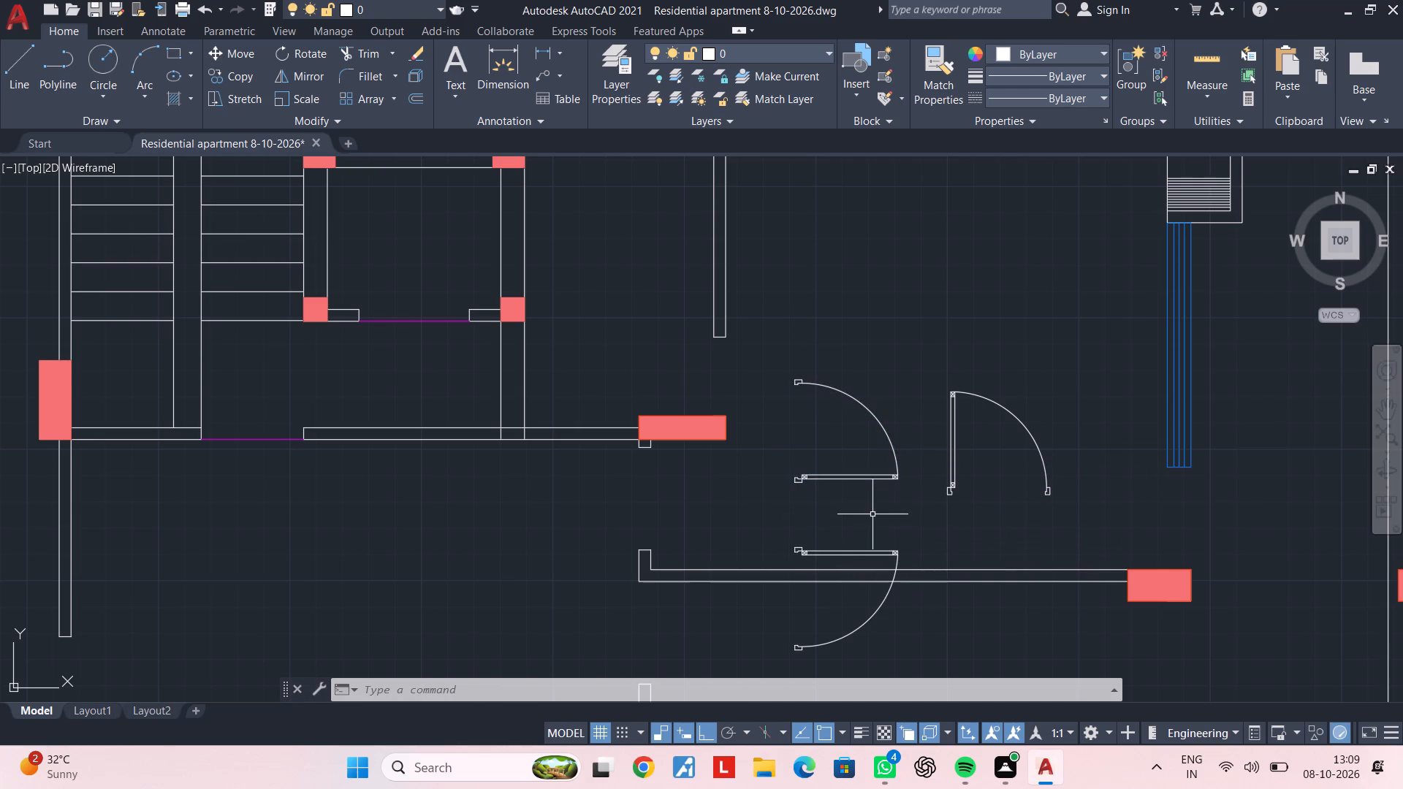
middle_click_drag(867, 512, 868, 471)
key("Escape")
Mirror both horizontal-leaf doors about a vertical line on their west side, keeping the originals.
left_click(859, 514)
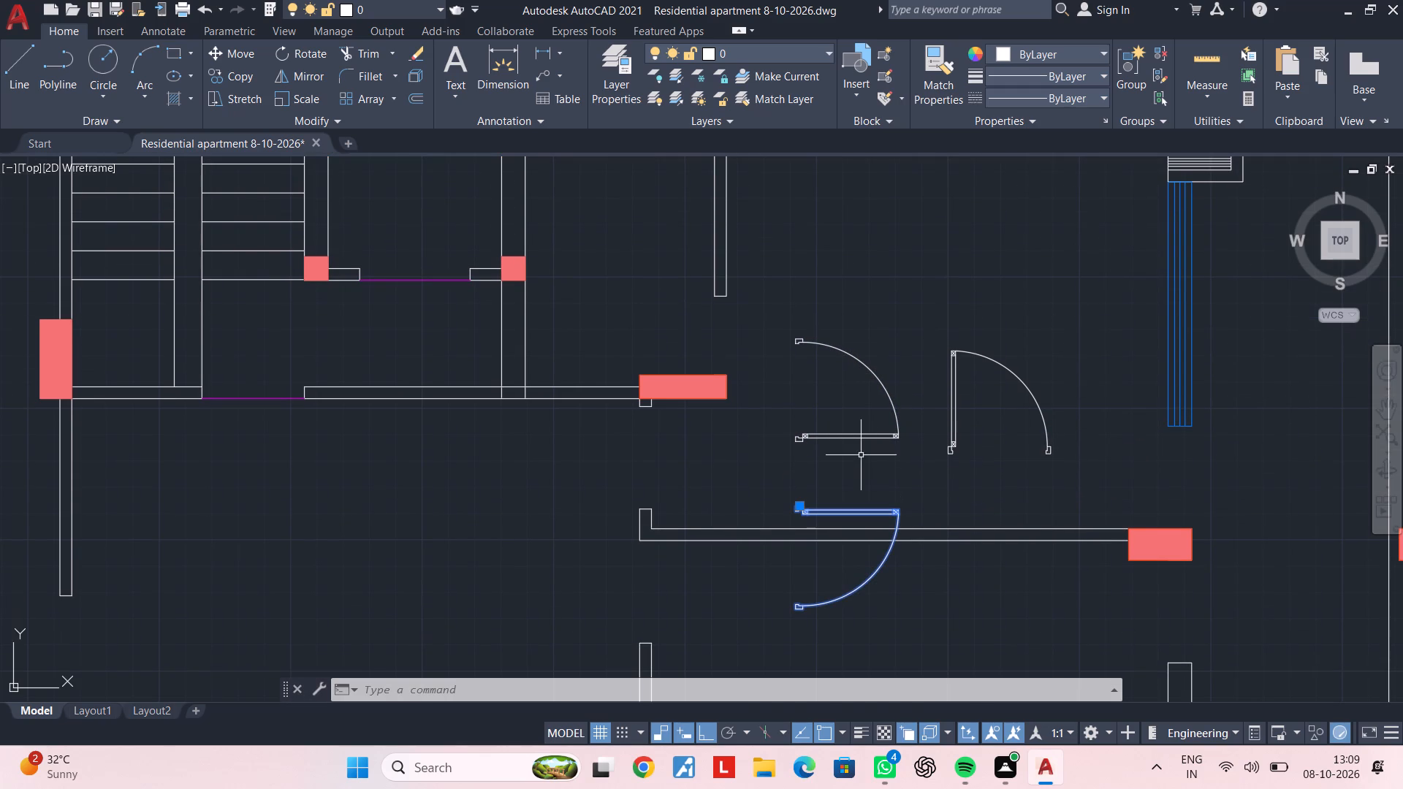
left_click(862, 437)
type("mi")
key("space")
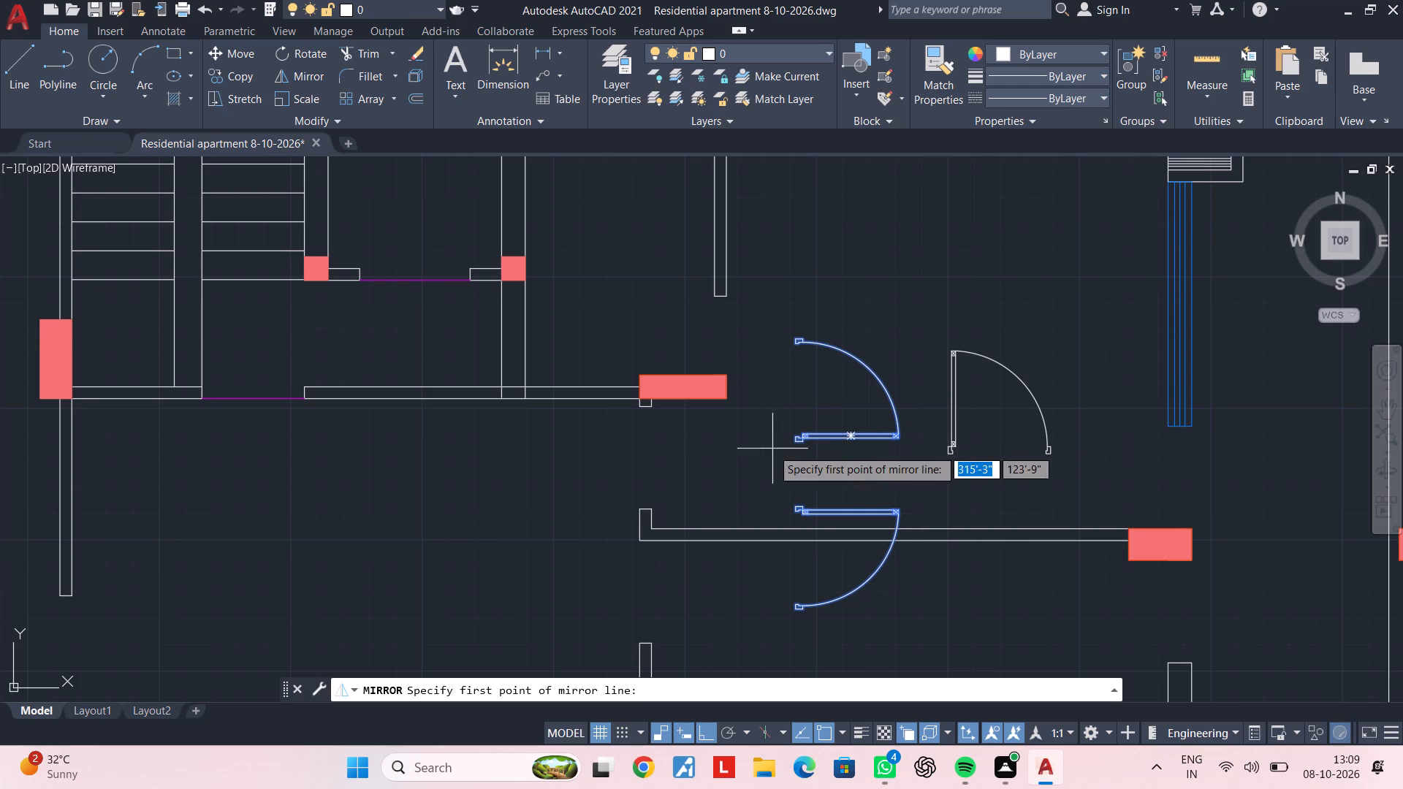
left_click(763, 449)
left_click(763, 489)
left_click_drag(815, 555, 763, 489)
middle_click_drag(707, 498, 715, 498)
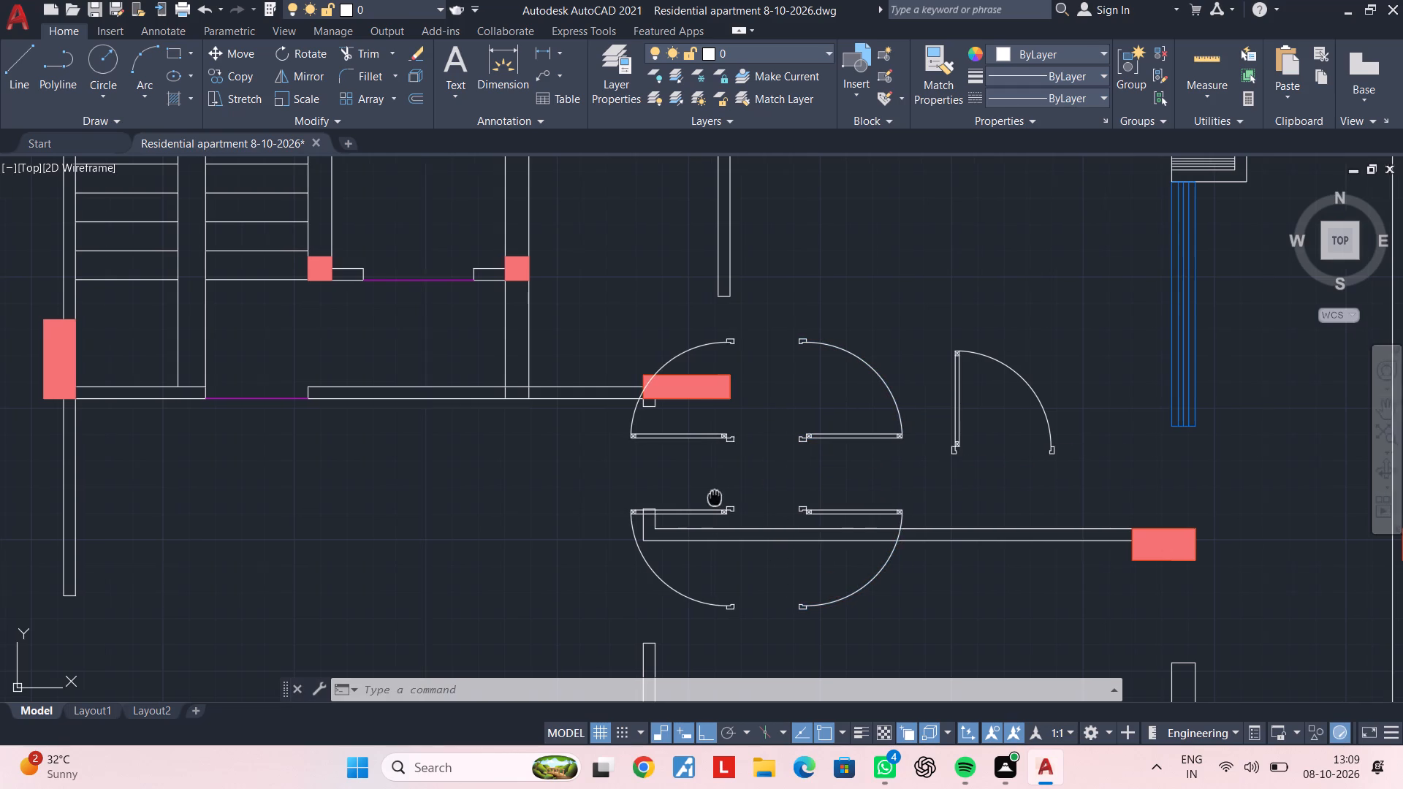
middle_click_drag(715, 498, 749, 498)
key("Escape")
Copy the southwest door of the mirrored set by its frame corner into the west wall opening just below the northwest shaft.
left_click(756, 512)
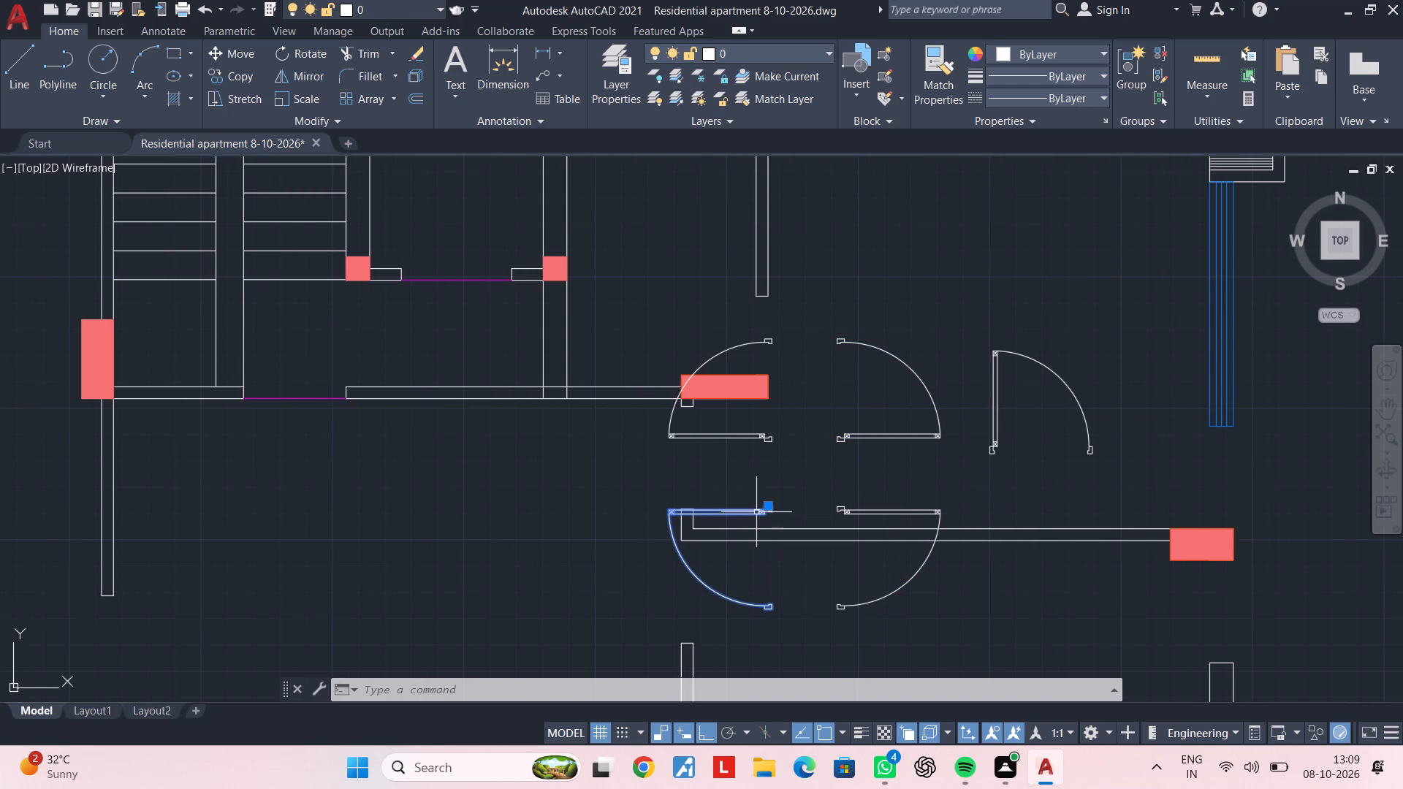
type("co")
key("space")
scroll(759, 495, "up", 3)
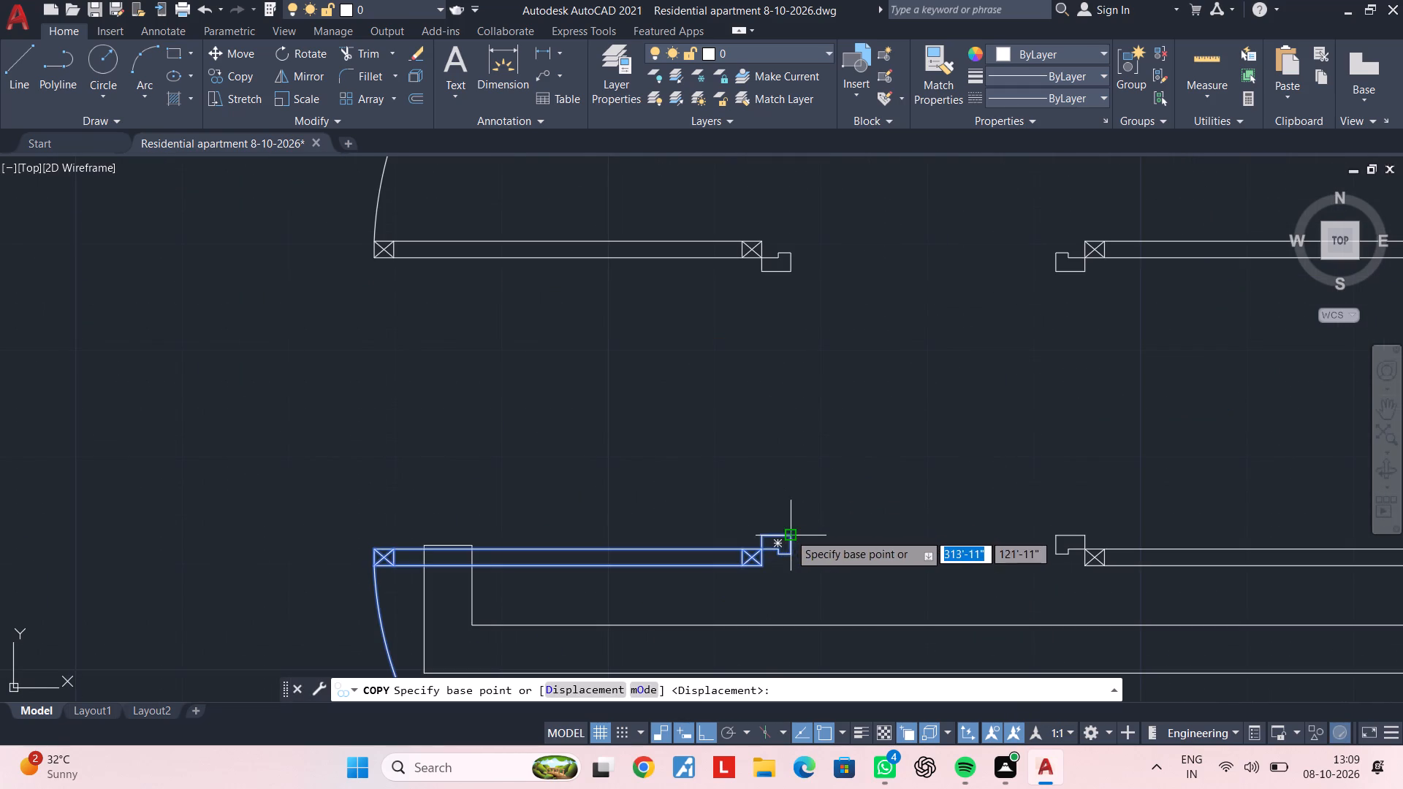
left_click(789, 533)
scroll(761, 495, "down", 4)
middle_click_drag(577, 430, 958, 429)
scroll(807, 438, "down", 3)
middle_click_drag(805, 440, 869, 434)
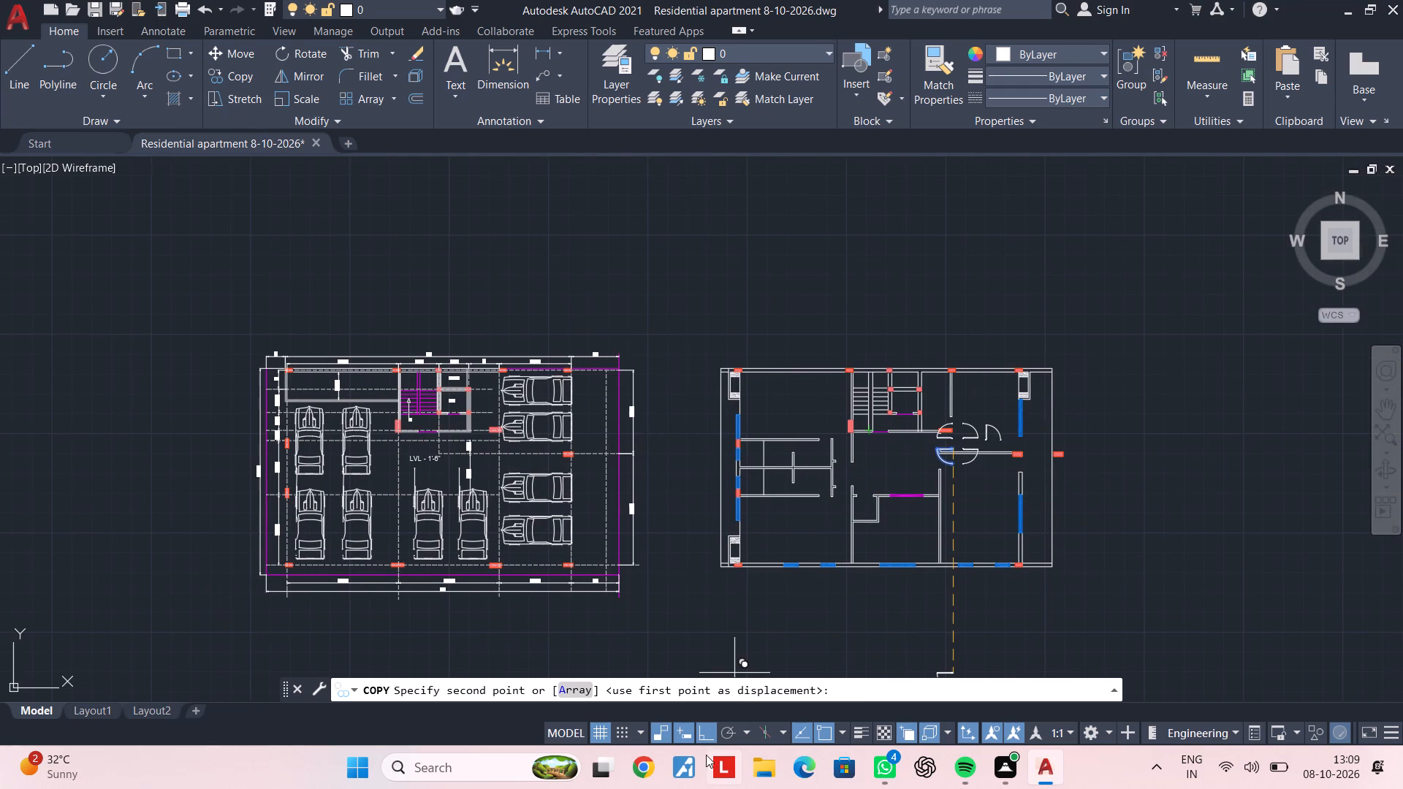
left_click(704, 738)
middle_click_drag(729, 435, 725, 467)
scroll(725, 467, "up", 3)
middle_click_drag(752, 327, 737, 362)
scroll(737, 362, "up", 3)
left_click(710, 392)
middle_click_drag(810, 411, 736, 376)
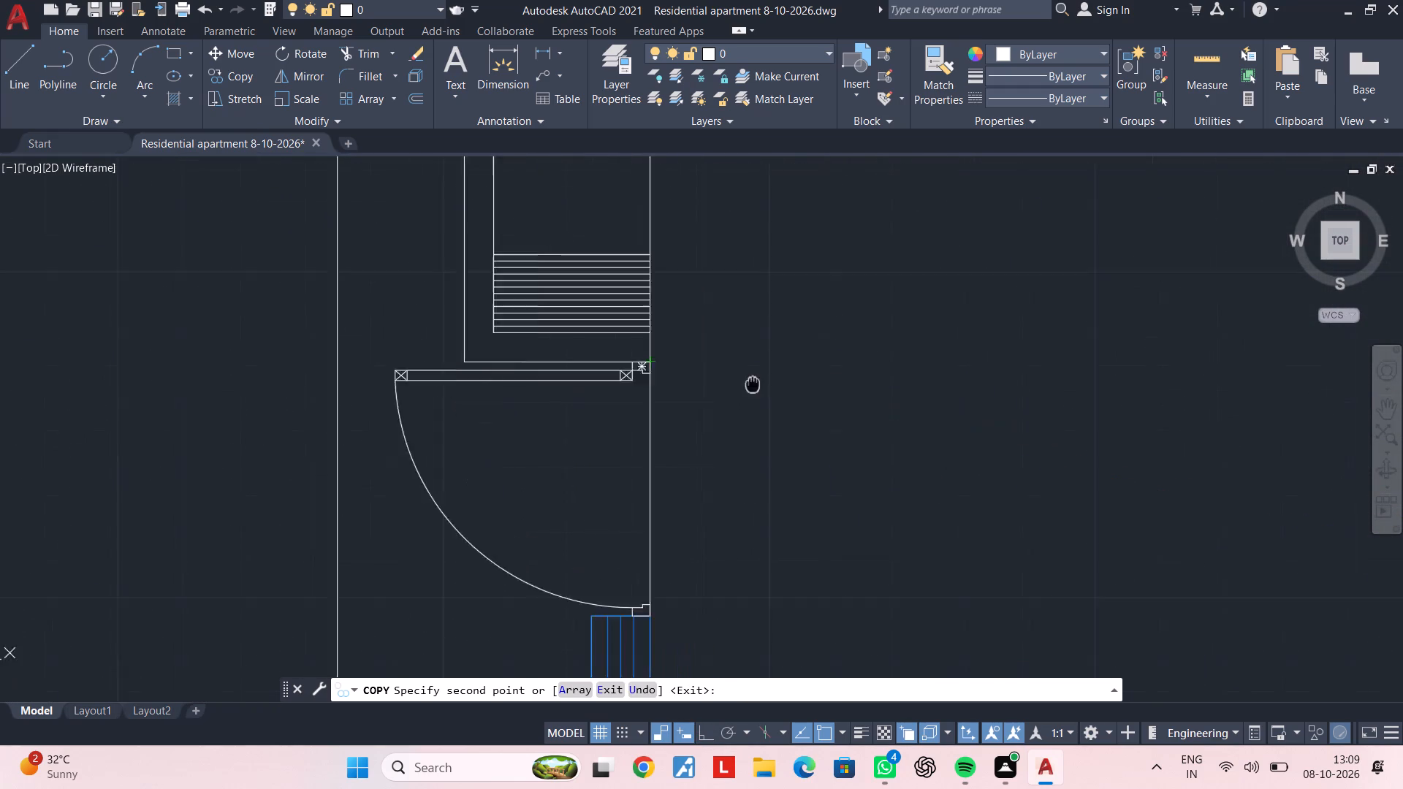
middle_click_drag(736, 376, 688, 350)
scroll(723, 376, "down", 3)
middle_click_drag(724, 377, 689, 236)
scroll(730, 342, "down", 1)
middle_click_drag(730, 342, 726, 238)
scroll(838, 316, "down", 1)
middle_click_drag(832, 316, 815, 318)
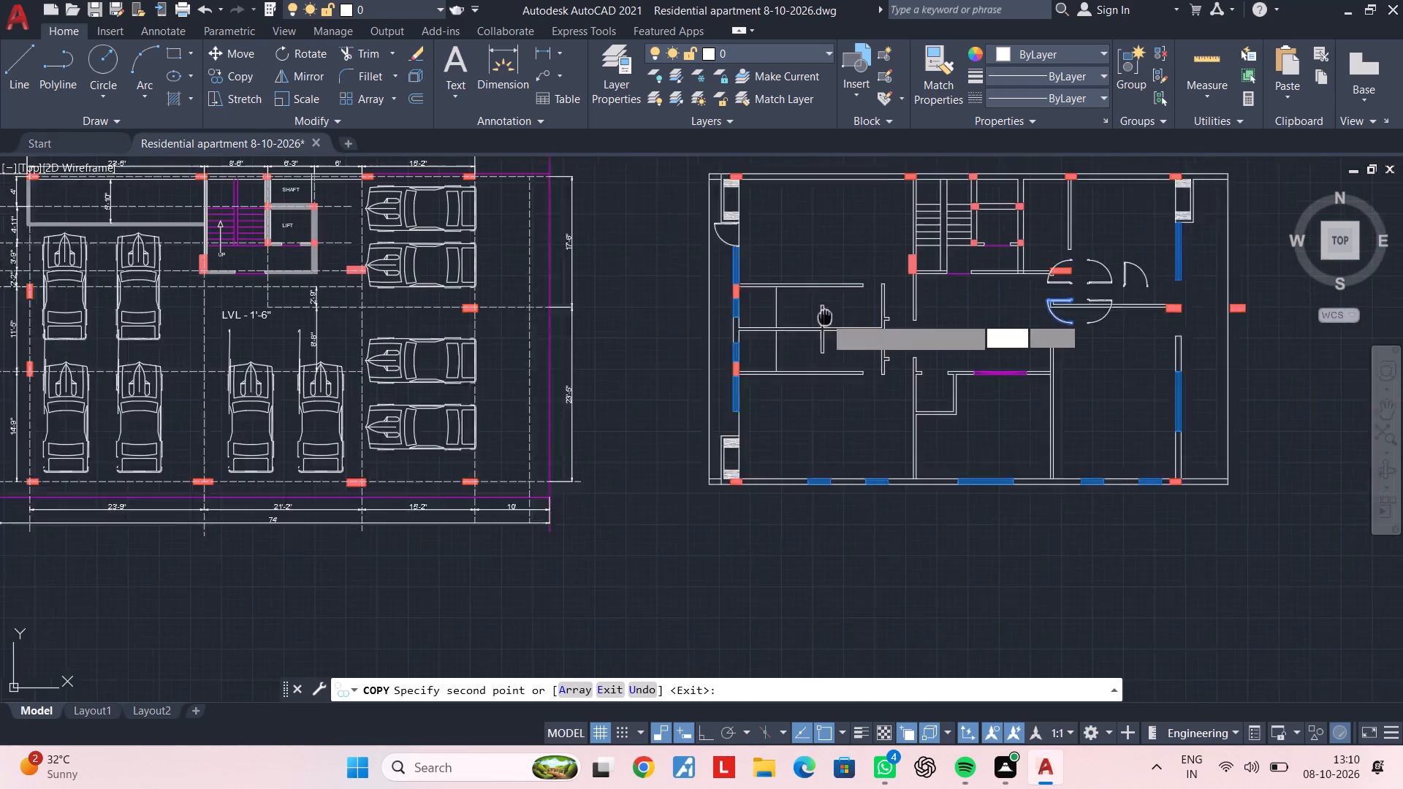
middle_click_drag(815, 318, 641, 331)
middle_click_drag(894, 365, 837, 394)
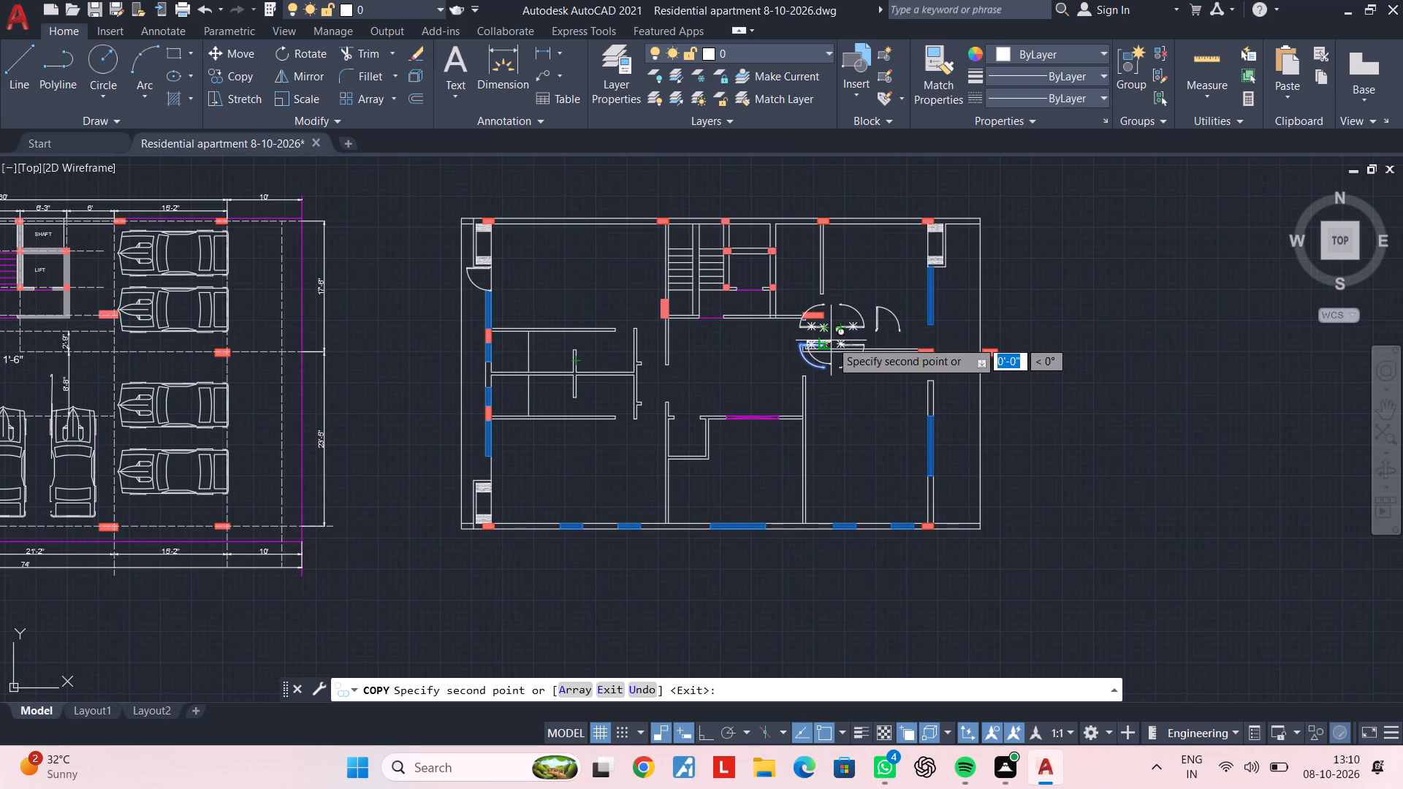
key("Escape")
Copy the northwest door of the mirrored set by its frame corner into the west wall opening just above the southwest shaft.
scroll(840, 357, "up", 1)
middle_click_drag(855, 320, 816, 376)
scroll(835, 347, "up", 1)
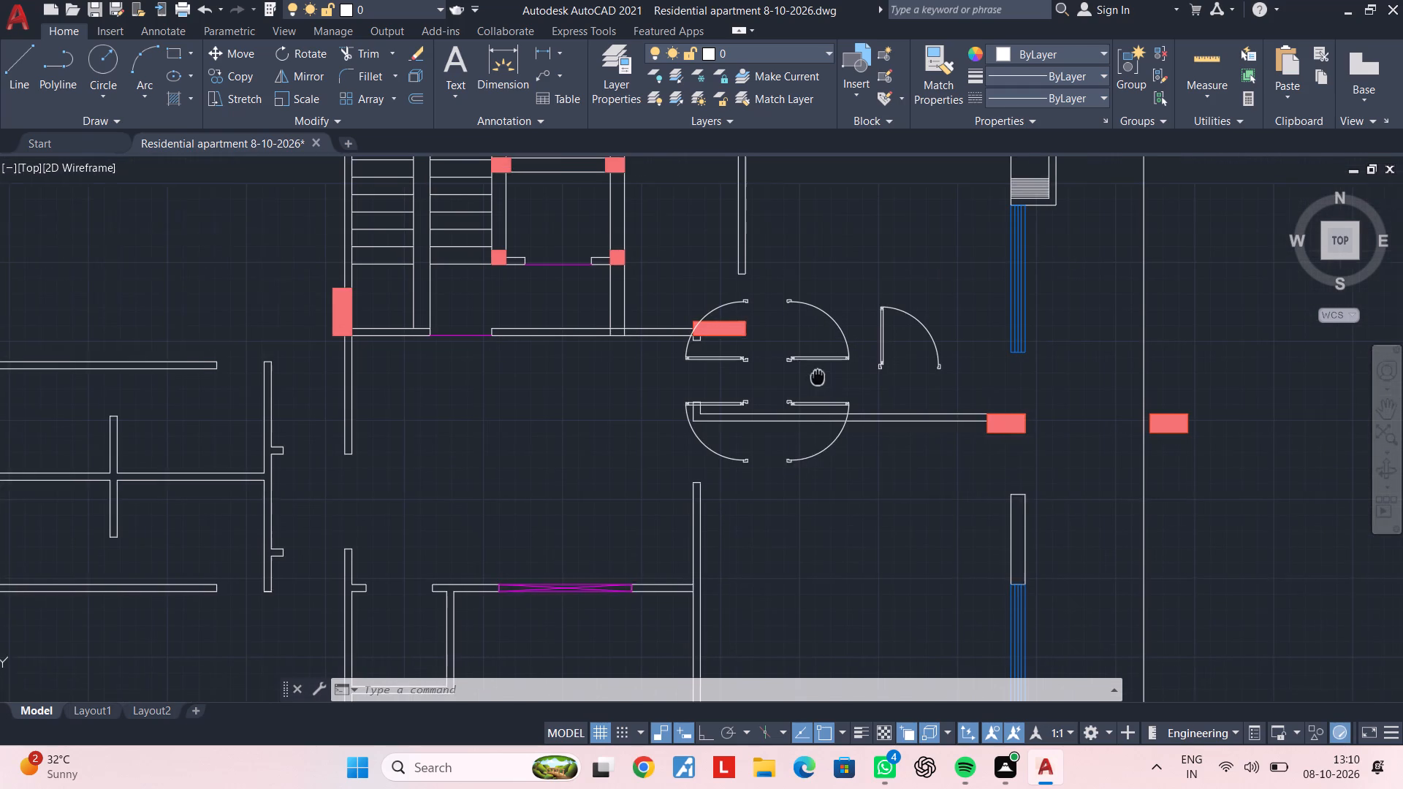
middle_click_drag(816, 376, 815, 380)
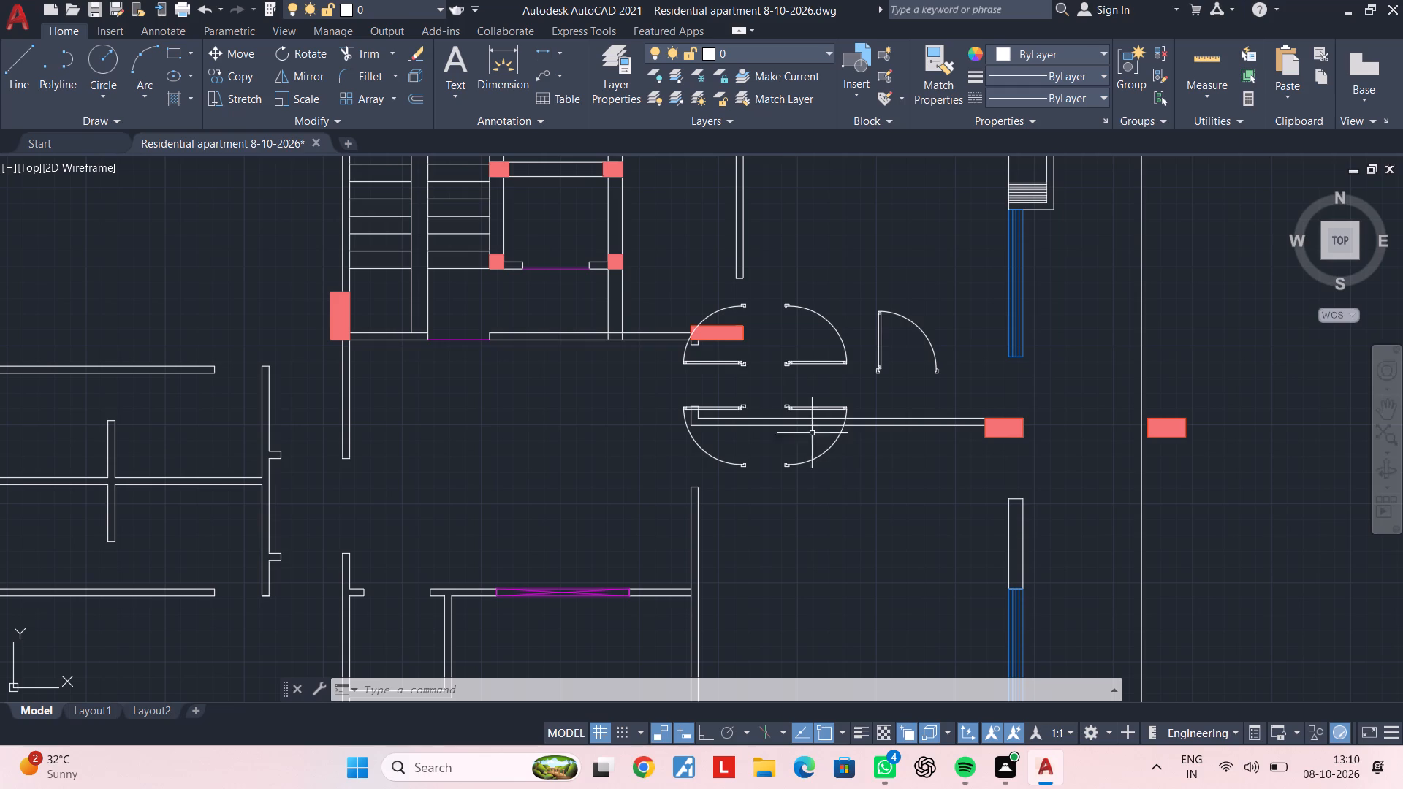
left_click(737, 364)
key("c")
key("o")
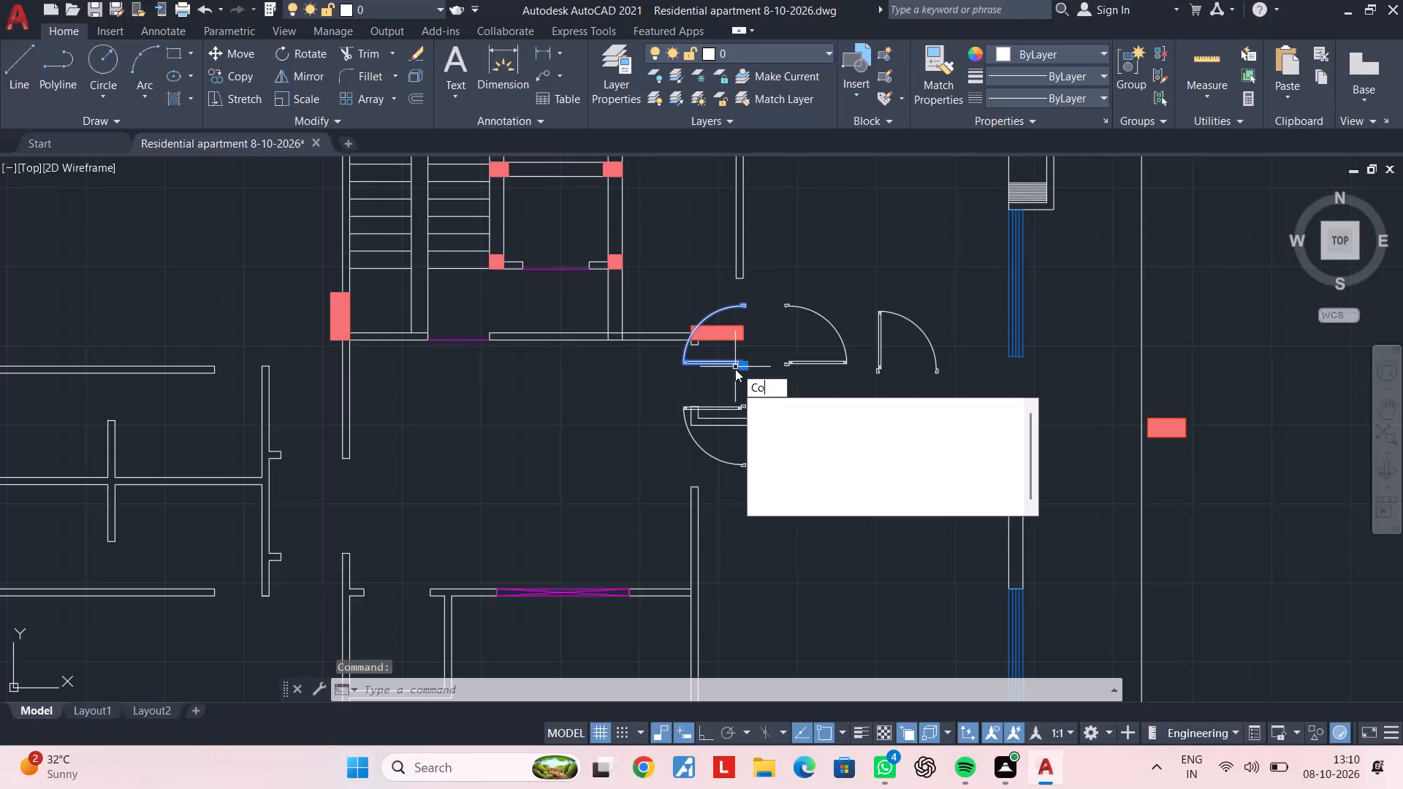
key("space")
scroll(750, 364, "up", 3)
left_click(721, 375)
scroll(694, 389, "down", 4)
middle_click_drag(617, 411, 712, 317)
scroll(626, 357, "down", 1)
middle_click_drag(626, 357, 778, 289)
scroll(557, 388, "up", 3)
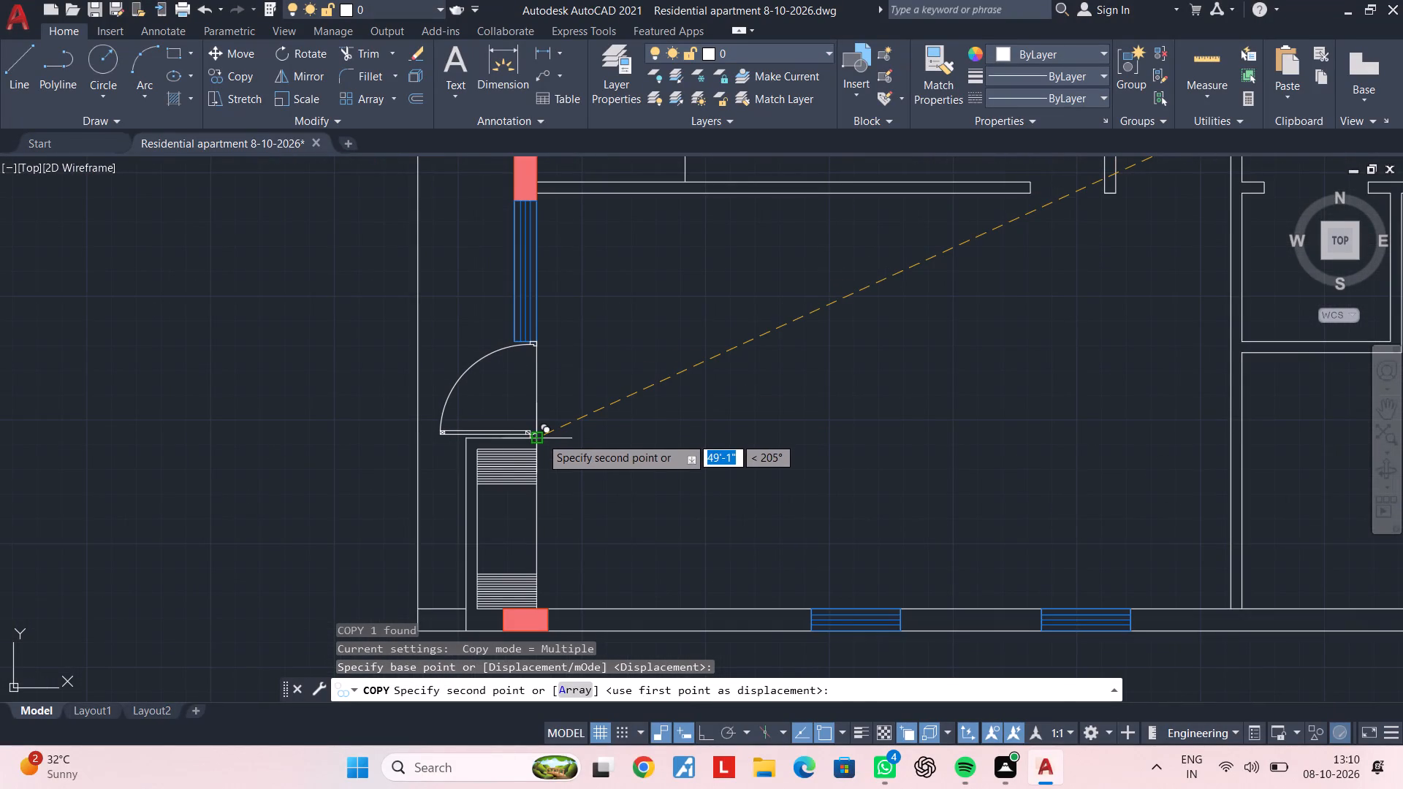
scroll(541, 437, "up", 3)
left_click(501, 442)
scroll(751, 408, "down", 4)
middle_click_drag(809, 394, 675, 454)
key("Escape")
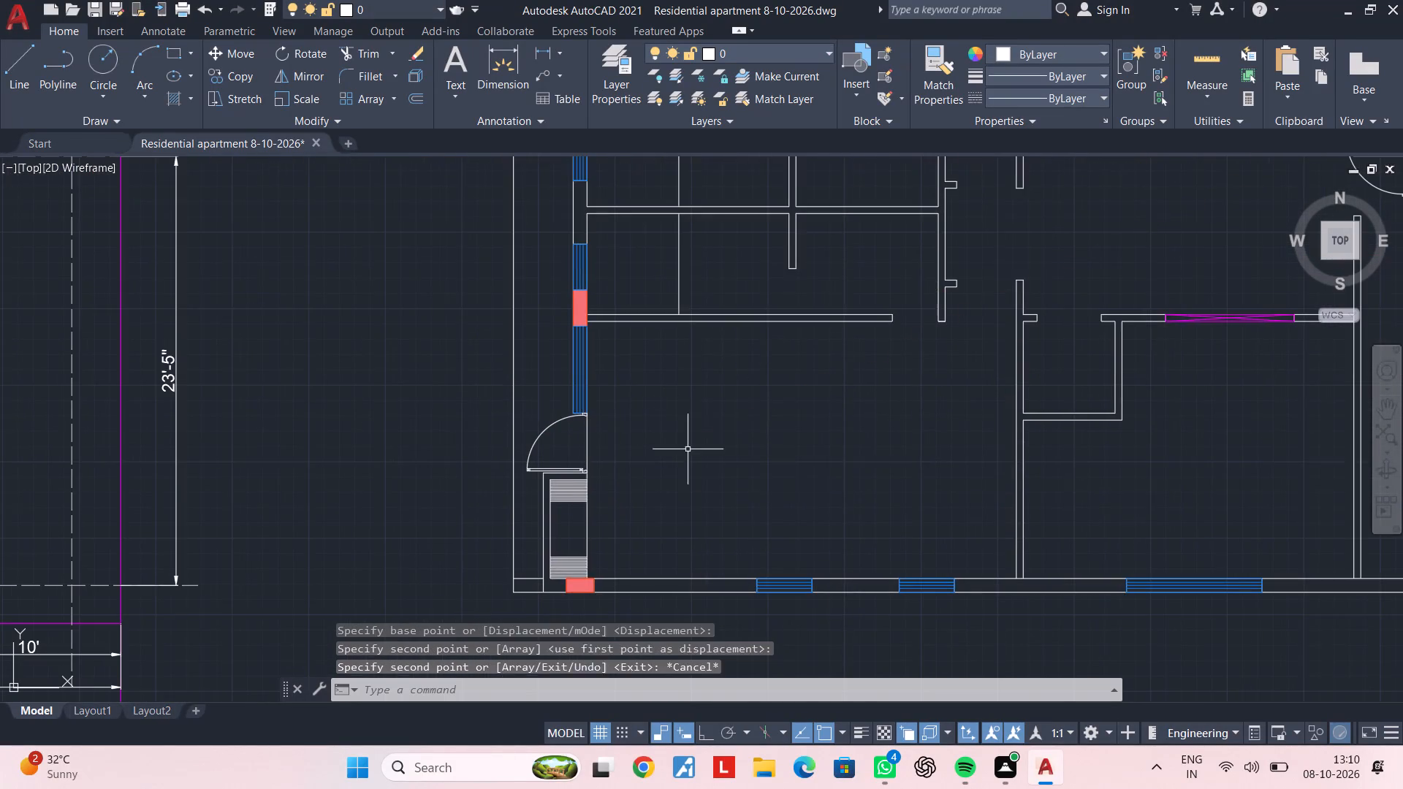
key("Escape")
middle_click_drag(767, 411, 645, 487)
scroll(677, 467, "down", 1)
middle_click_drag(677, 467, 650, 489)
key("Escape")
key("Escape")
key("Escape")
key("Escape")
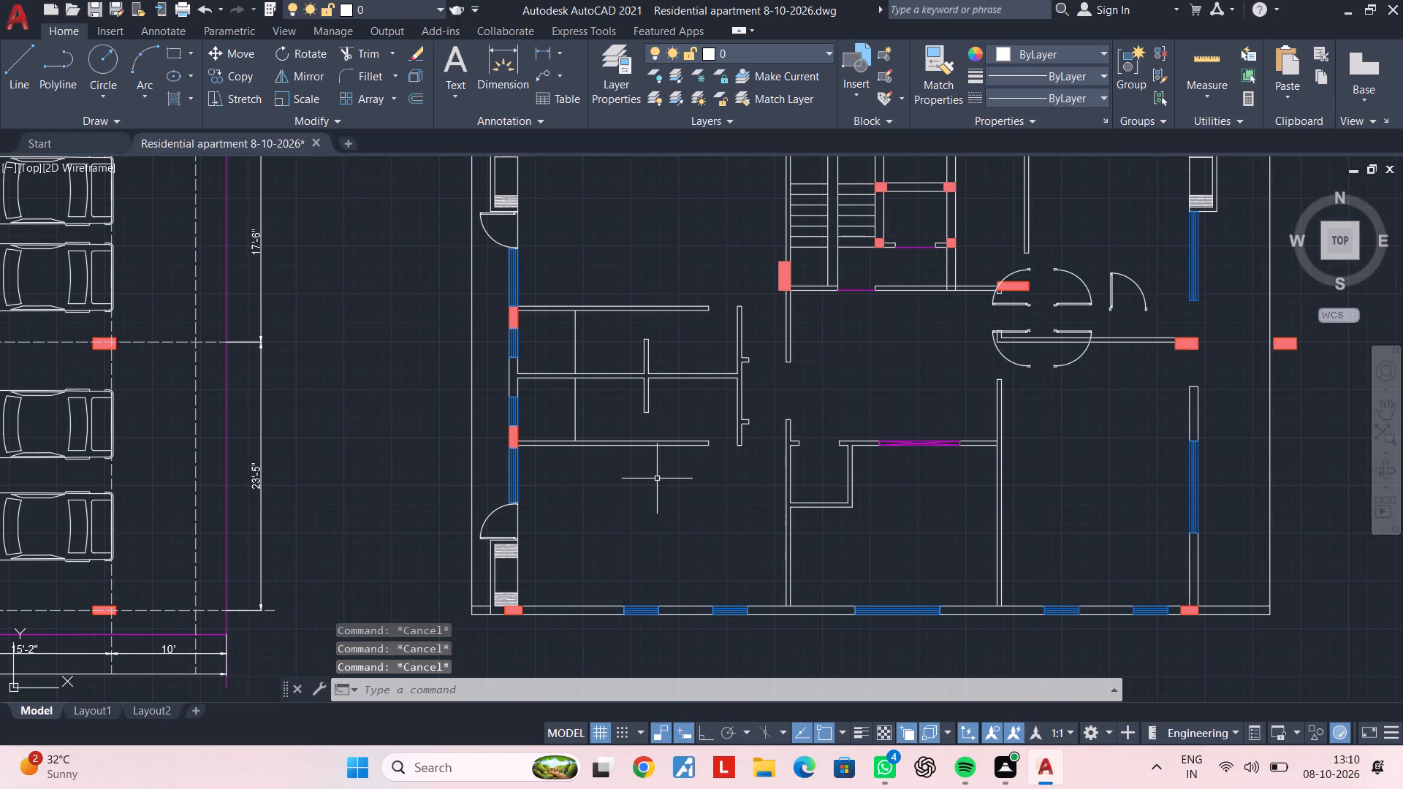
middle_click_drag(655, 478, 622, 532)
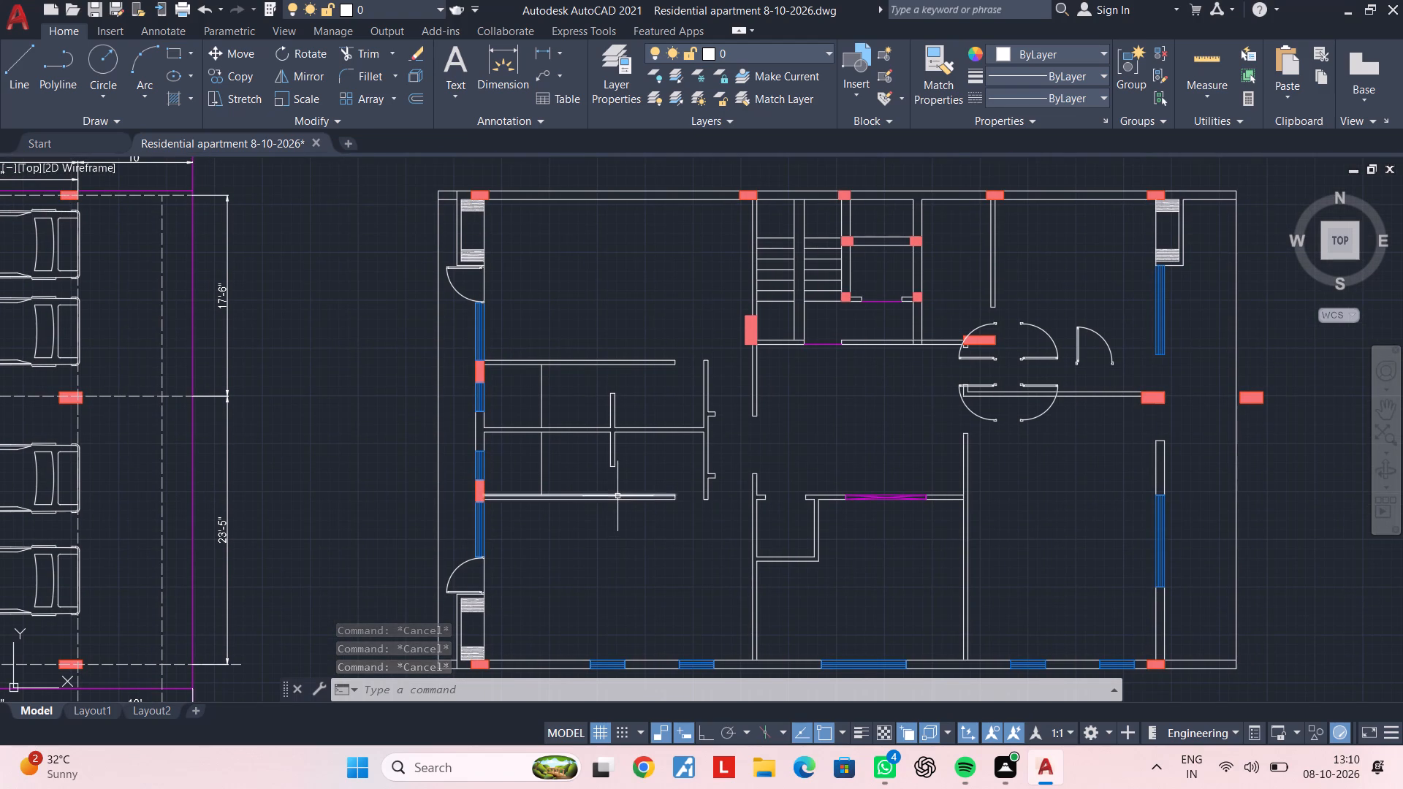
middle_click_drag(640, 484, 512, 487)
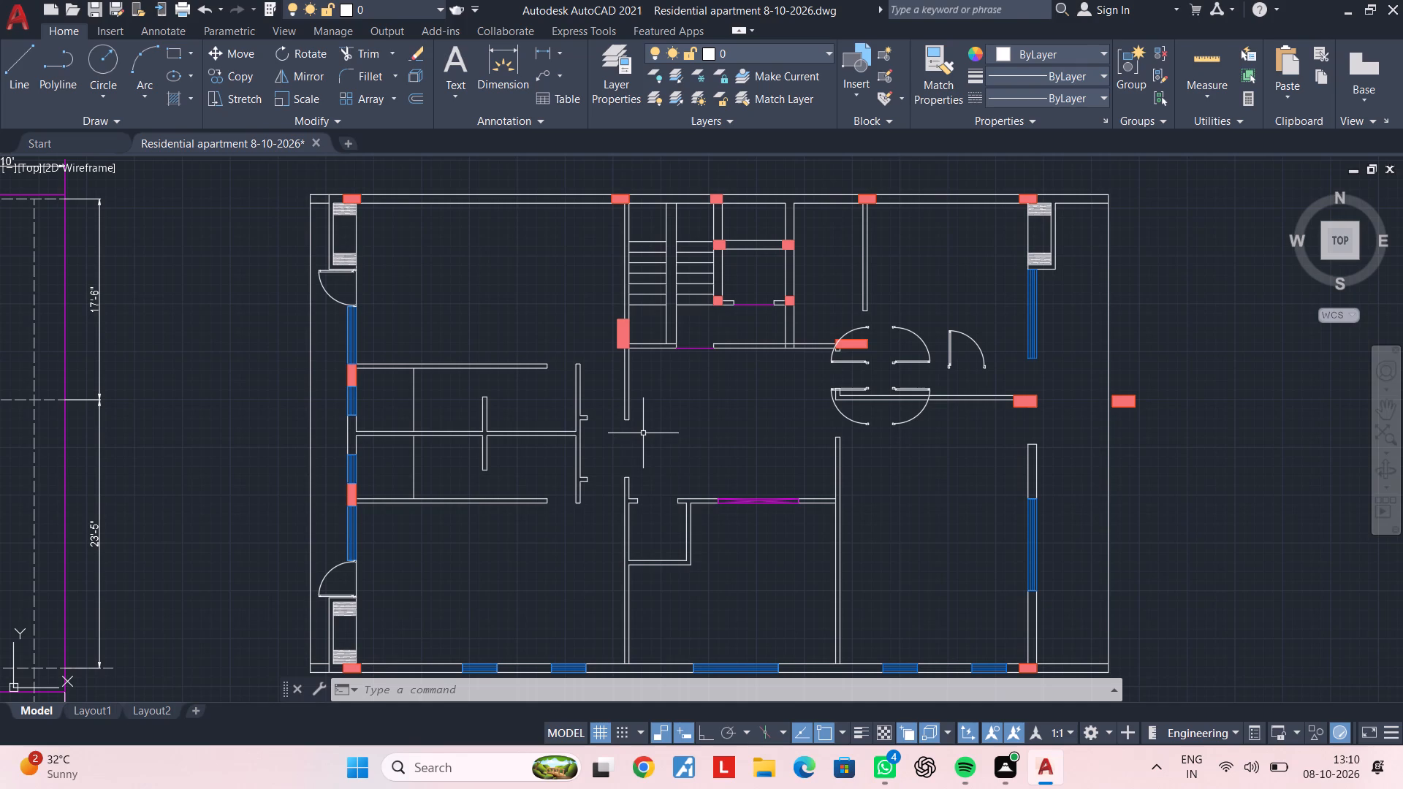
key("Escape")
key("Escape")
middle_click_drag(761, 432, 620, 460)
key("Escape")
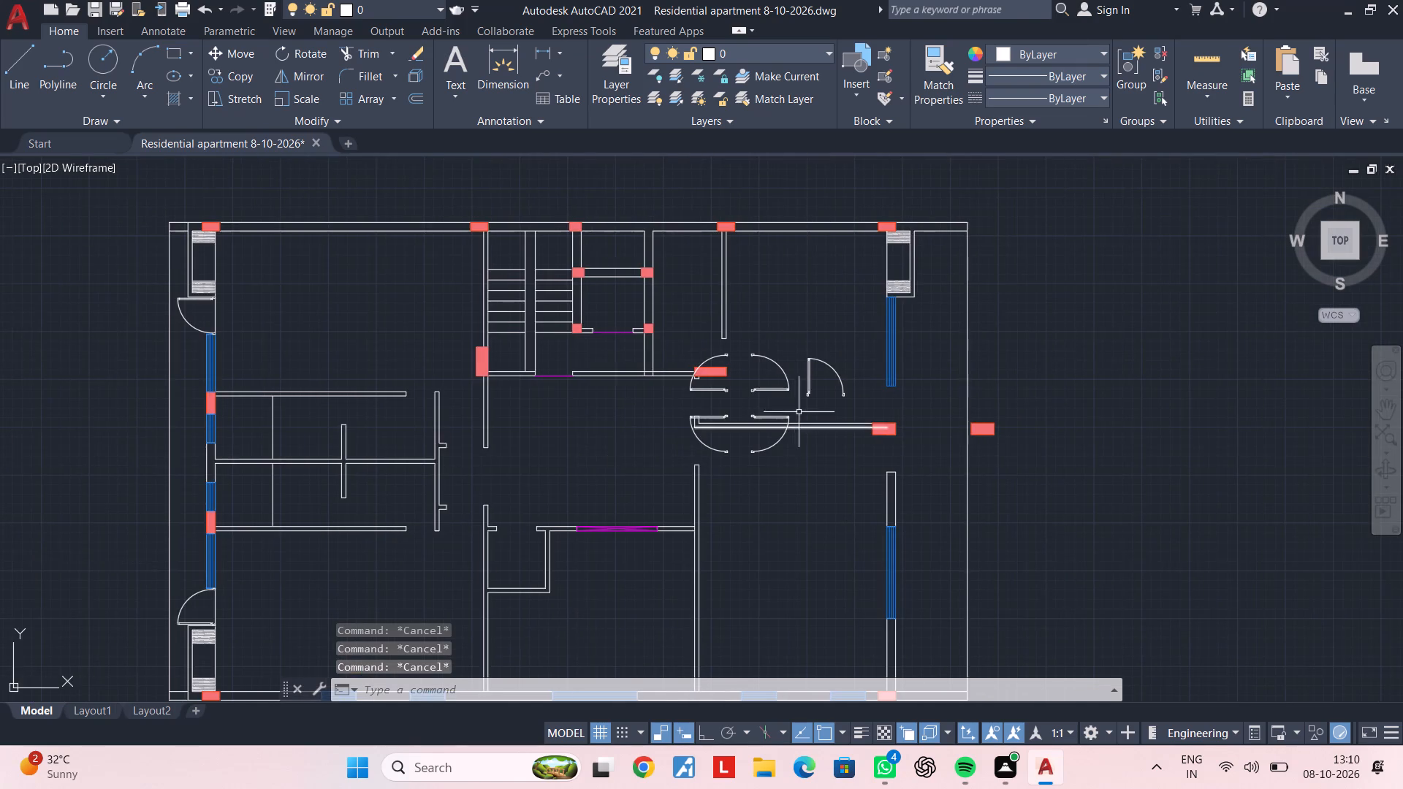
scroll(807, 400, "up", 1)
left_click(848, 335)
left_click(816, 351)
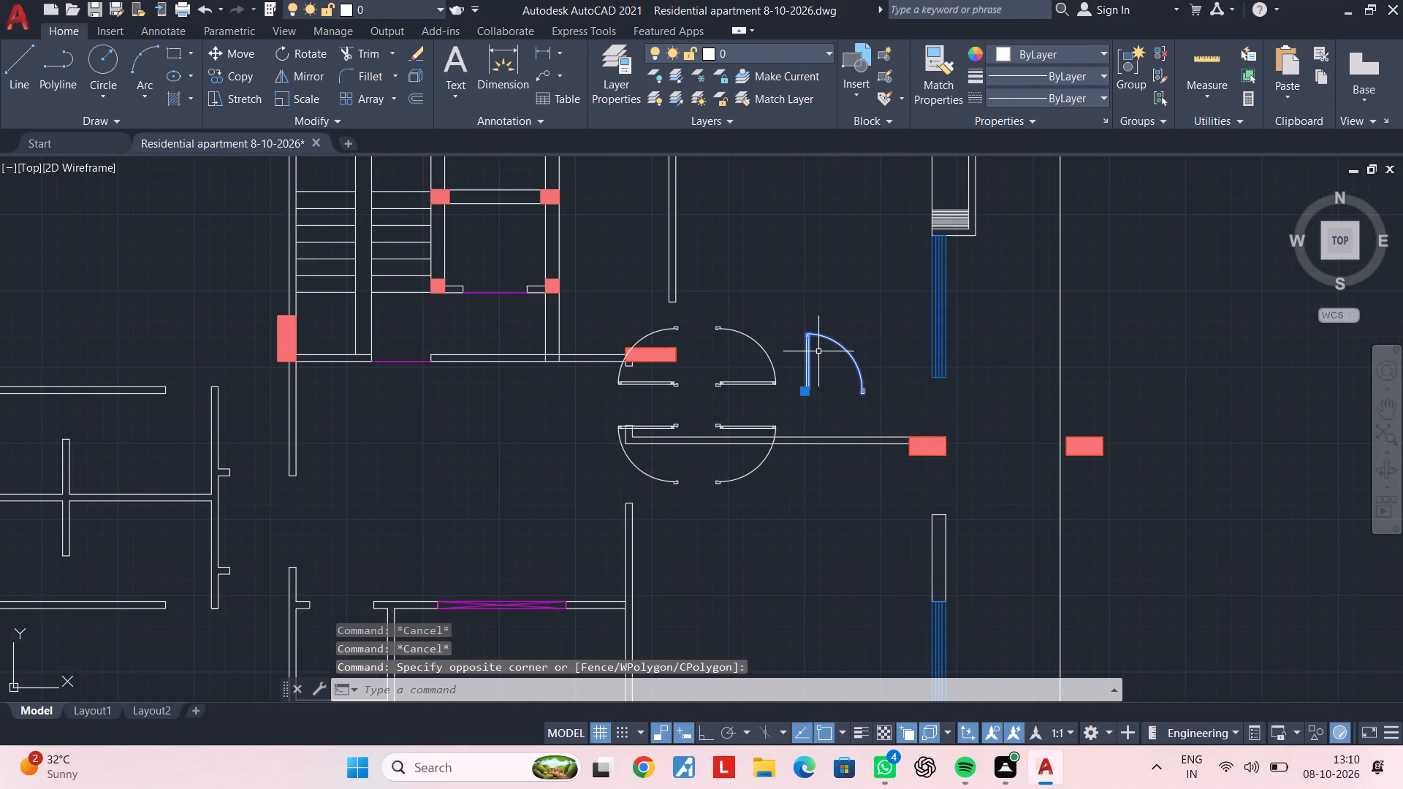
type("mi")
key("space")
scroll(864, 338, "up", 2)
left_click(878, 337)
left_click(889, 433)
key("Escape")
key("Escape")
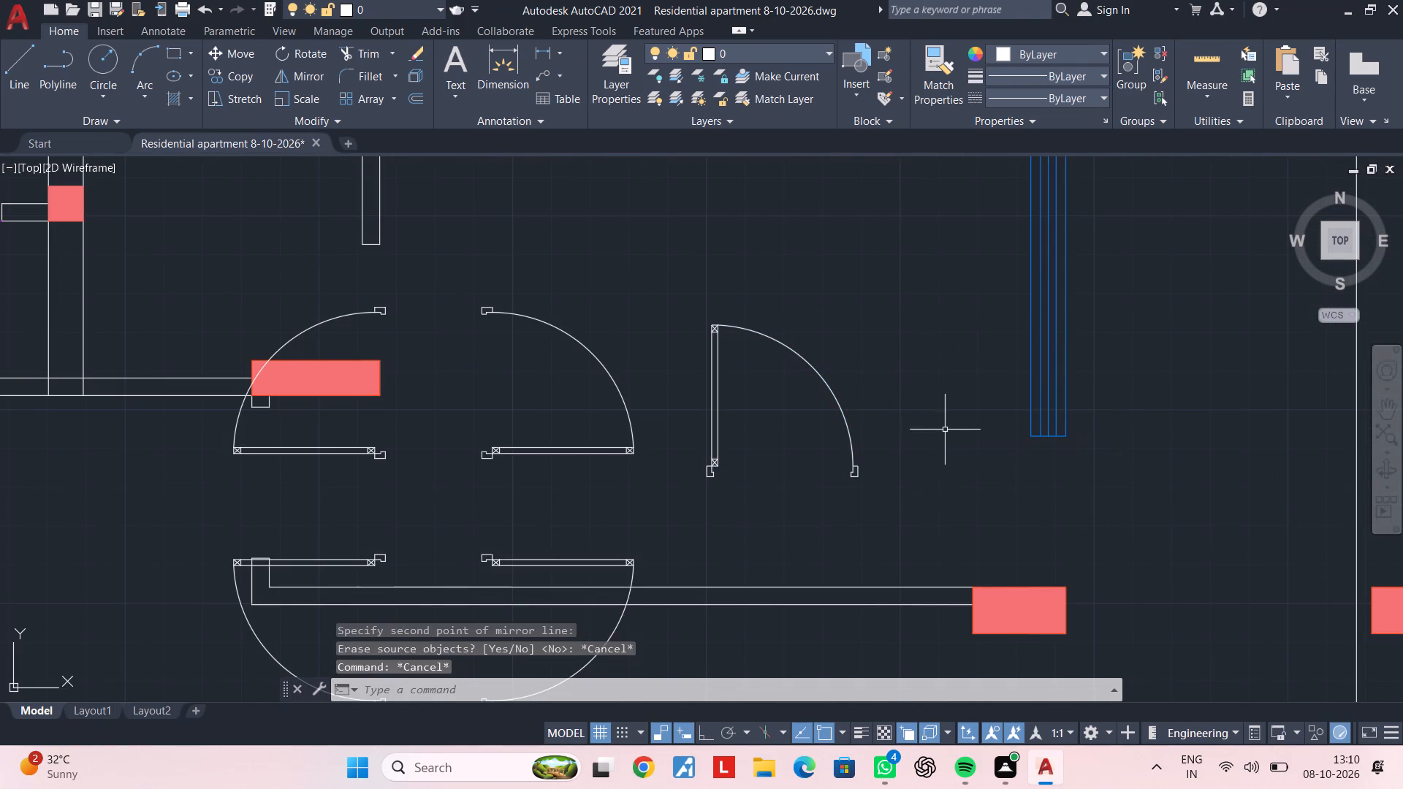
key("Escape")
Mirror the easternmost vertical-leaf door about a vertical line on its east side with Ortho on, keeping the original.
left_click_drag(864, 377, 835, 399)
left_click(810, 409)
left_click(702, 736)
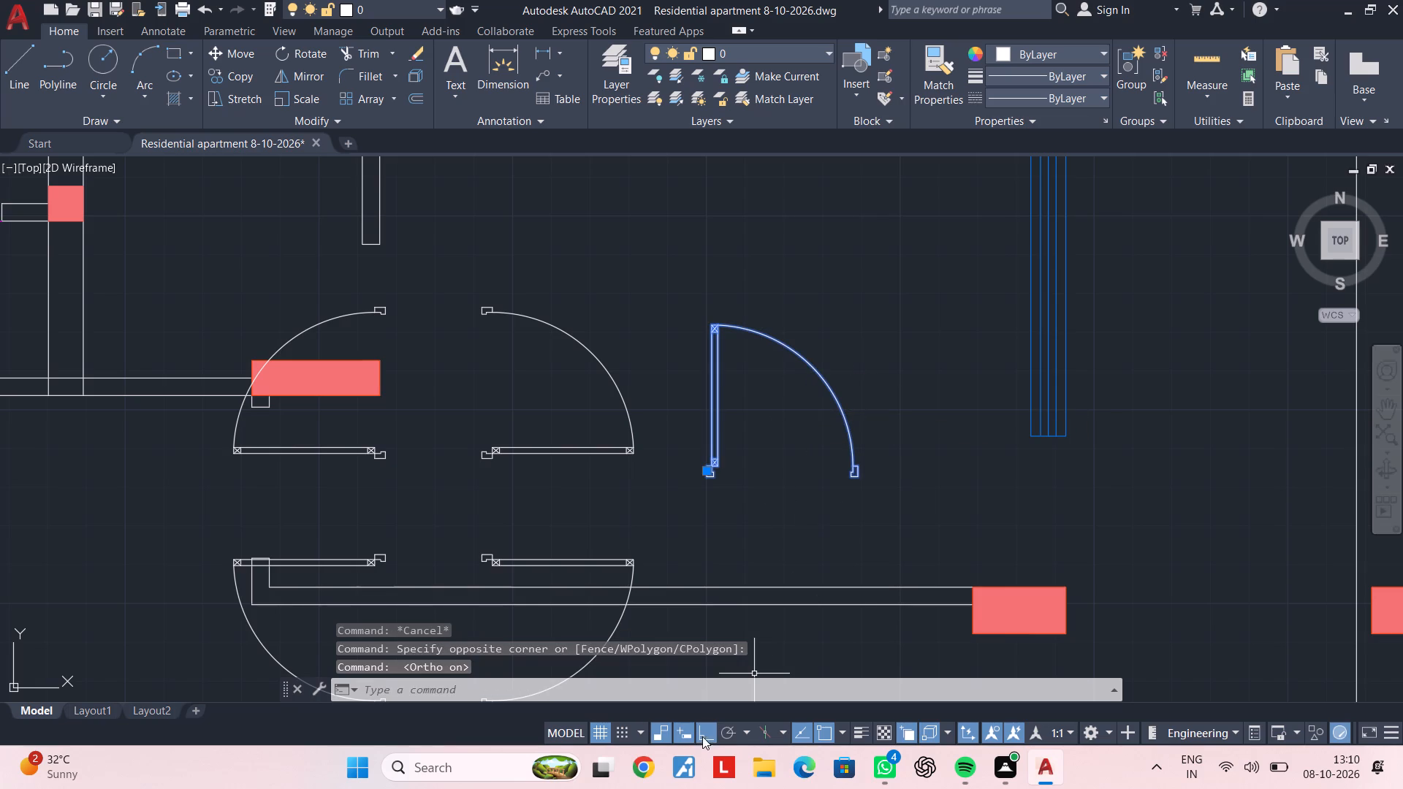
key("m")
key("i")
key("space")
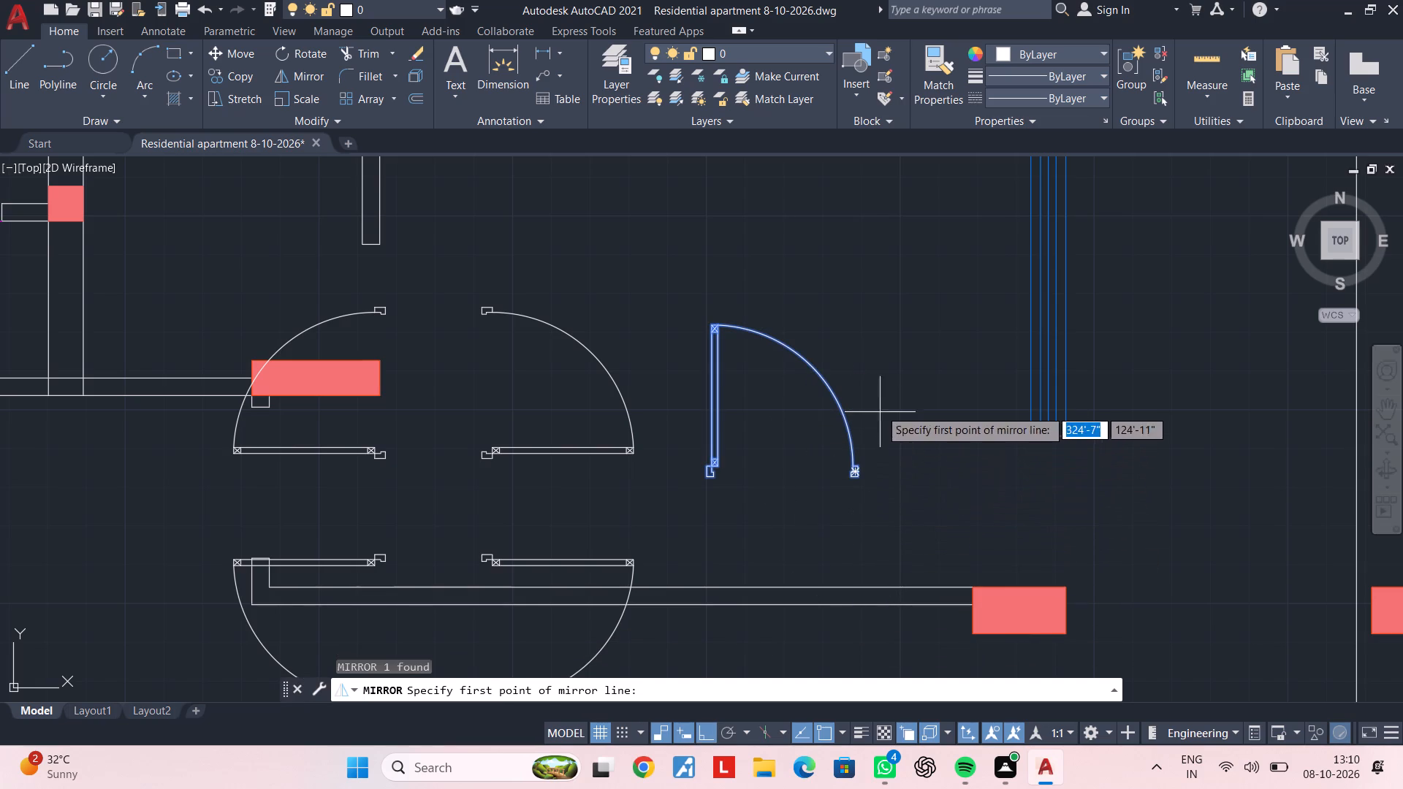
left_click(876, 338)
left_click(883, 463)
left_click_drag(903, 531, 883, 463)
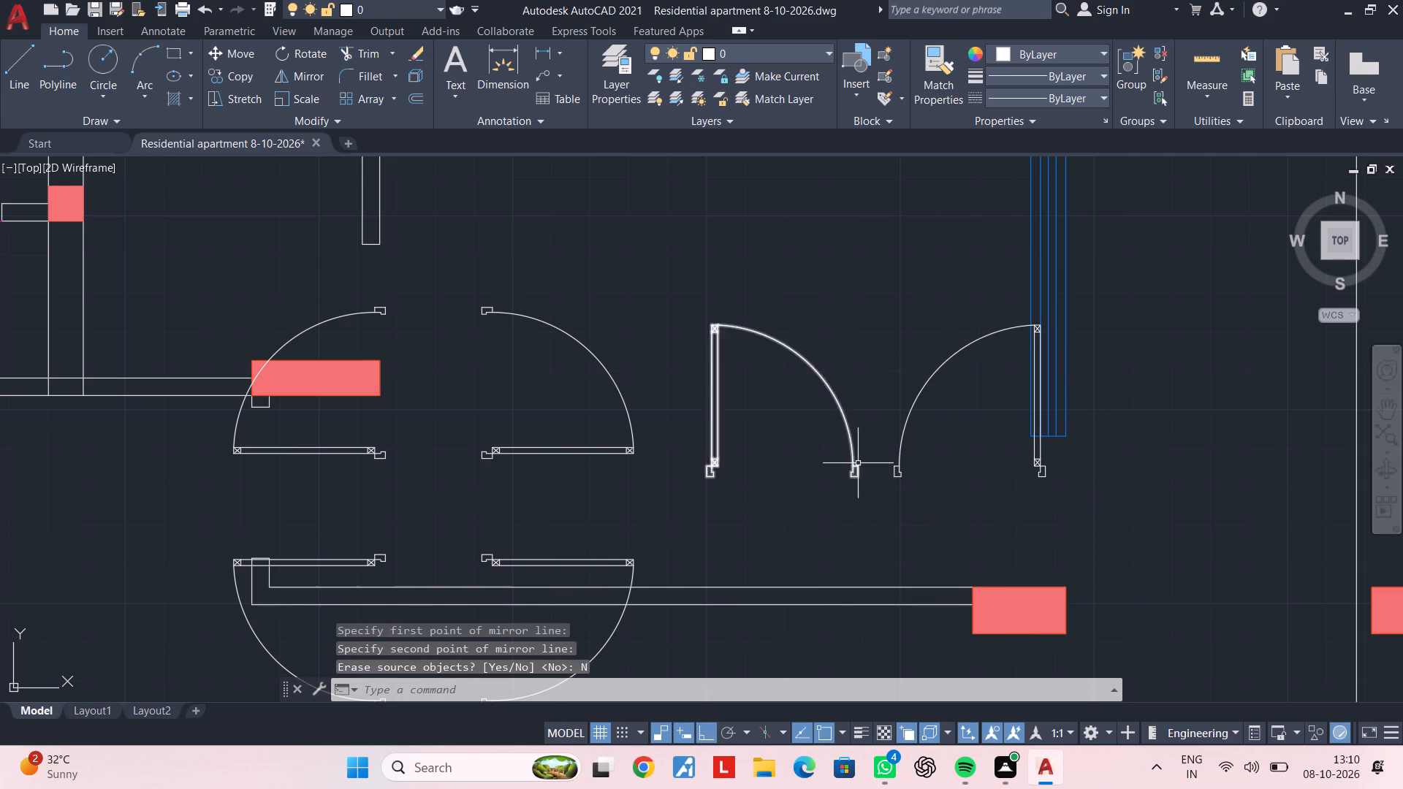
Mirror both vertical-leaf doors about a horizontal line on their south side with Ortho on, keeping the originals.
middle_click_drag(858, 463, 864, 392)
key("Escape")
key("Escape")
left_click(931, 361)
left_click(830, 386)
type("mi")
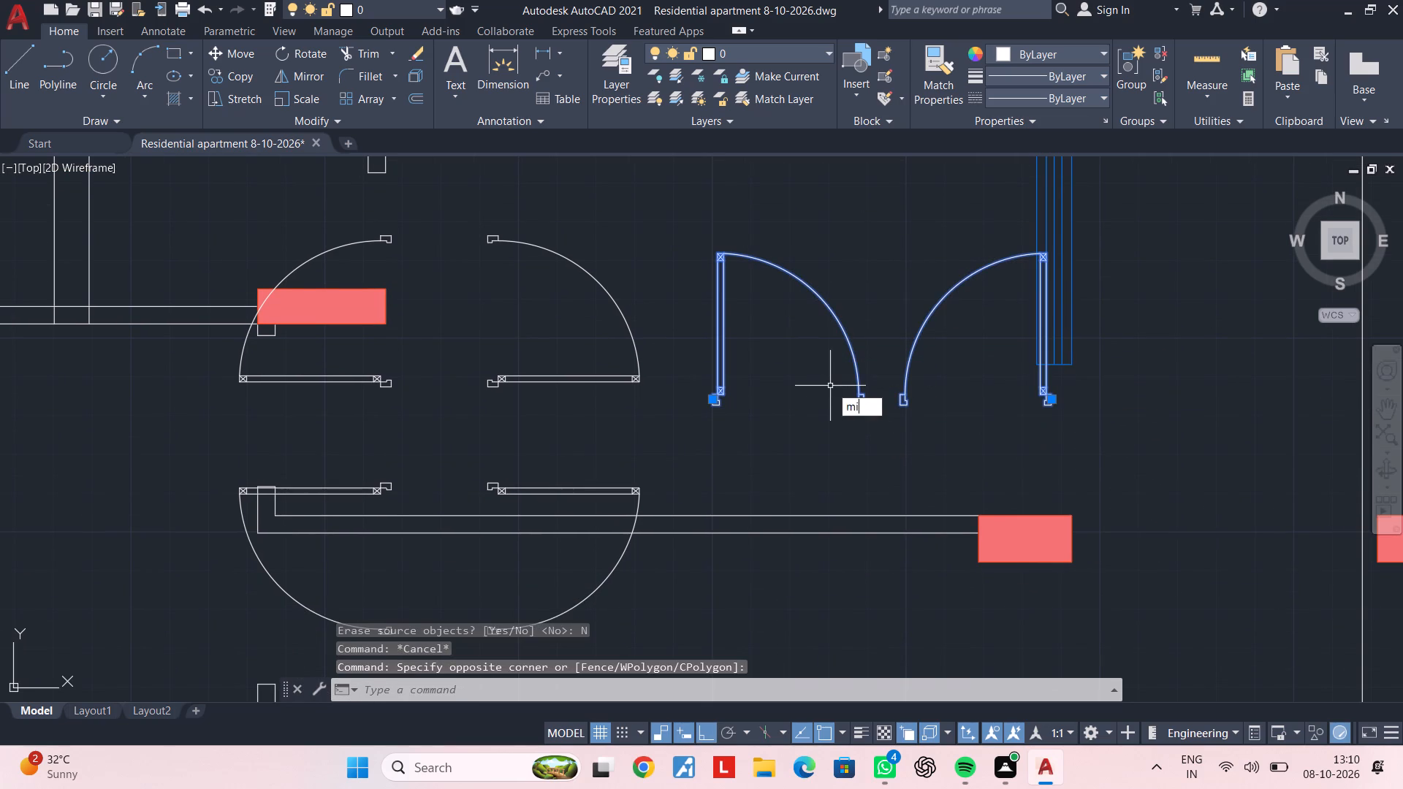
key("space")
left_click_drag(763, 454, 773, 454)
left_click(953, 438)
left_click_drag(984, 505, 953, 438)
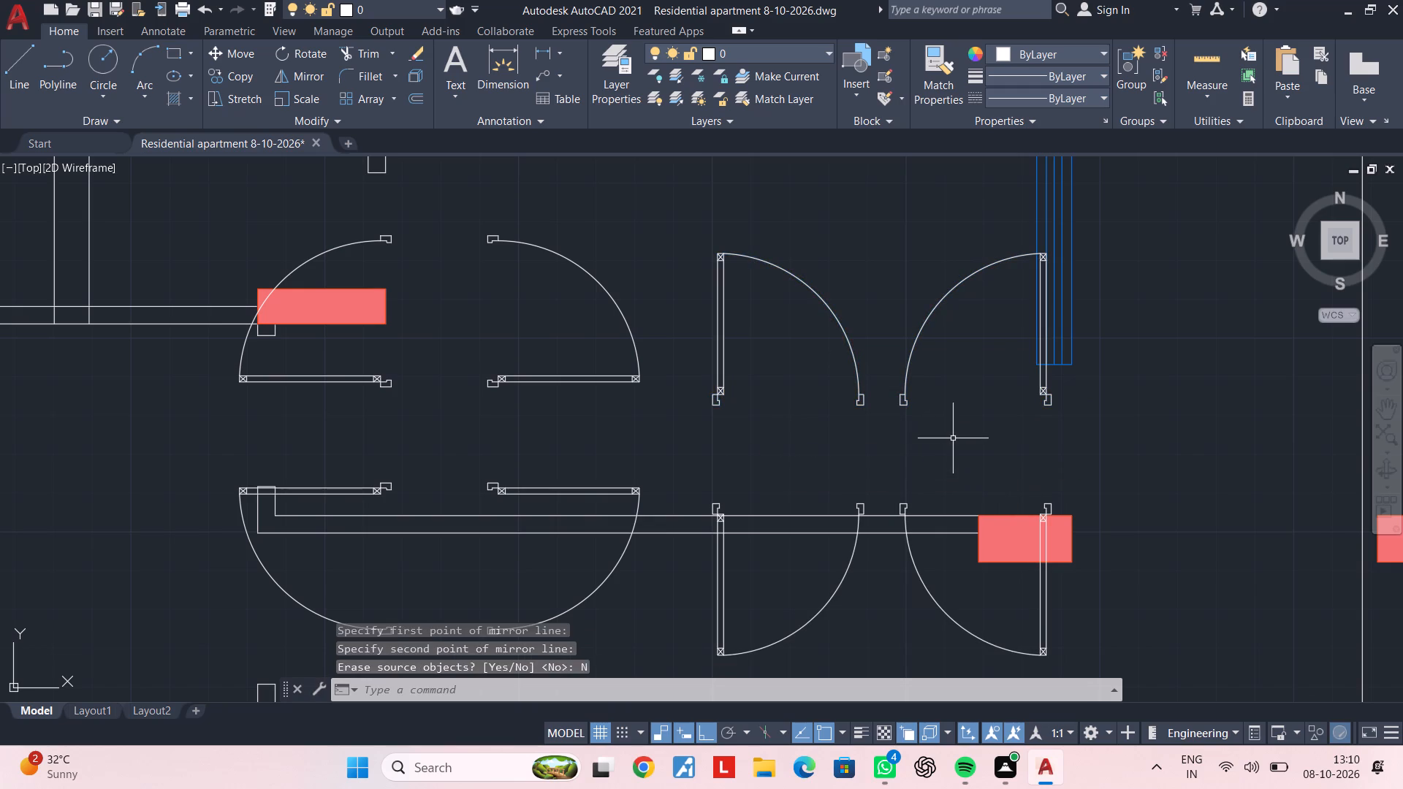
key("Escape")
key("Escape")
key("Escape")
key("Escape")
key("Escape")
key("Escape")
key("Escape")
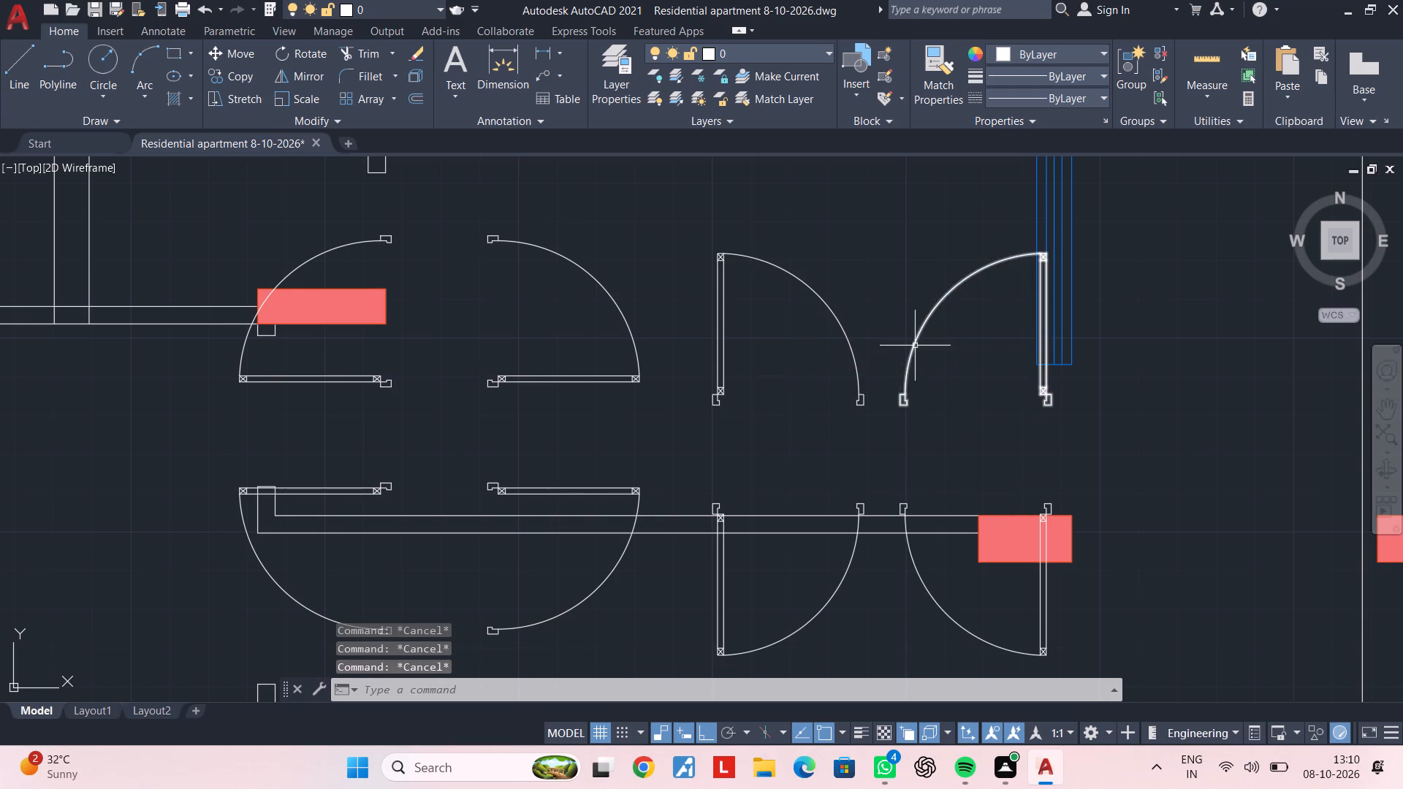
Copy the northeast vertical-leaf door by its southeast frame corner to the wall end south of the column beside the stair.
left_click(915, 346)
key("c")
key("o")
key("space")
scroll(1049, 408, "up", 2)
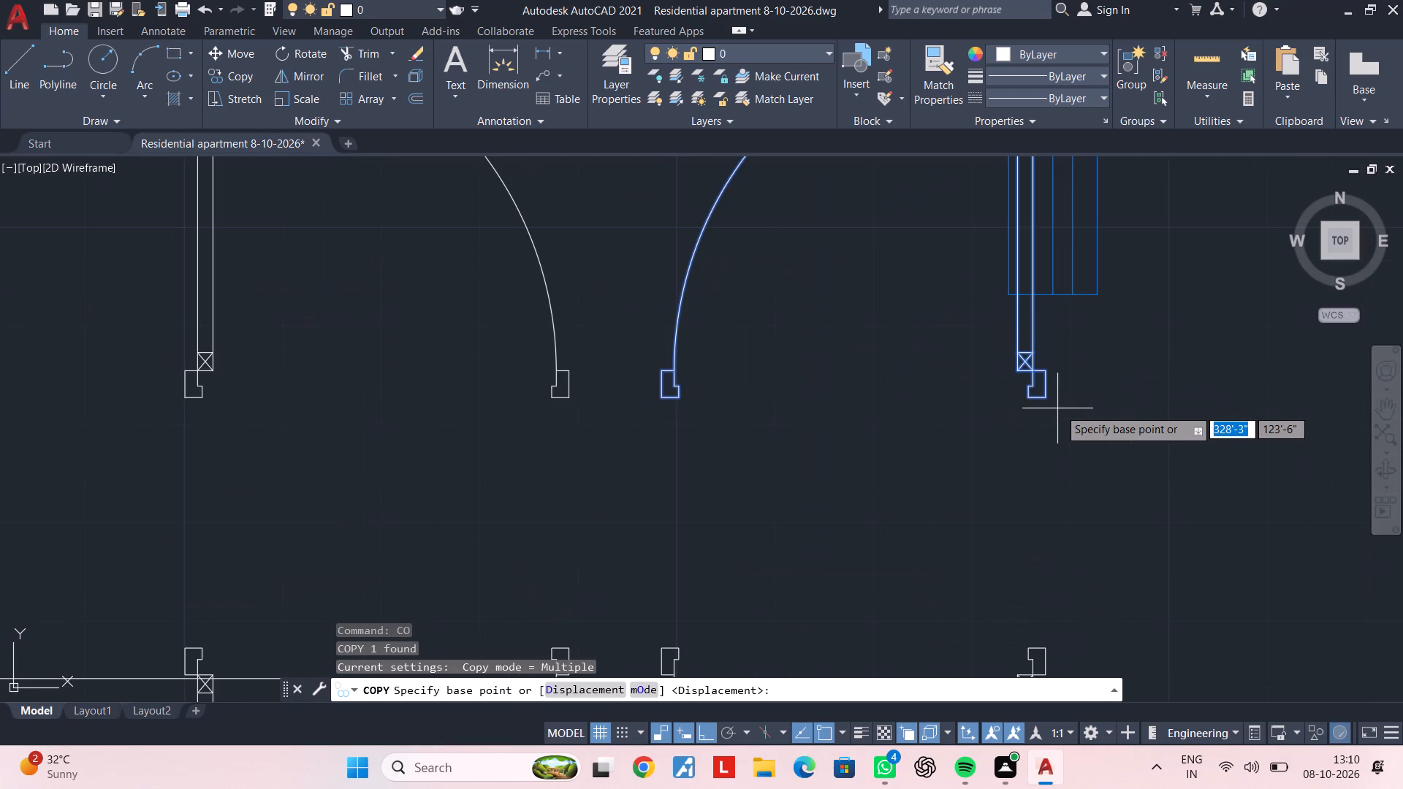
left_click(1047, 397)
scroll(882, 413, "down", 4)
middle_click_drag(701, 400, 1008, 376)
middle_click_drag(722, 380, 755, 376)
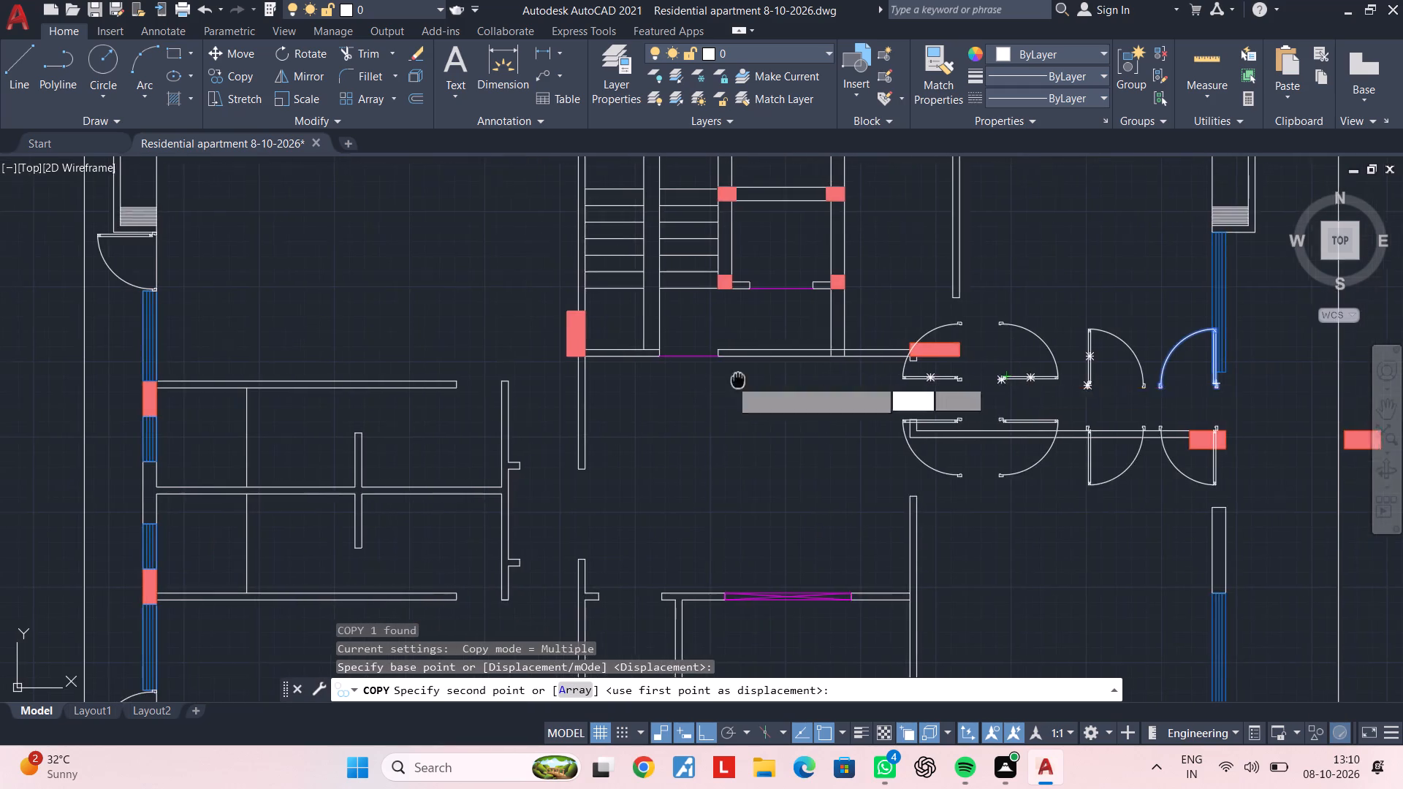
middle_click_drag(755, 376, 924, 359)
scroll(769, 435, "up", 2)
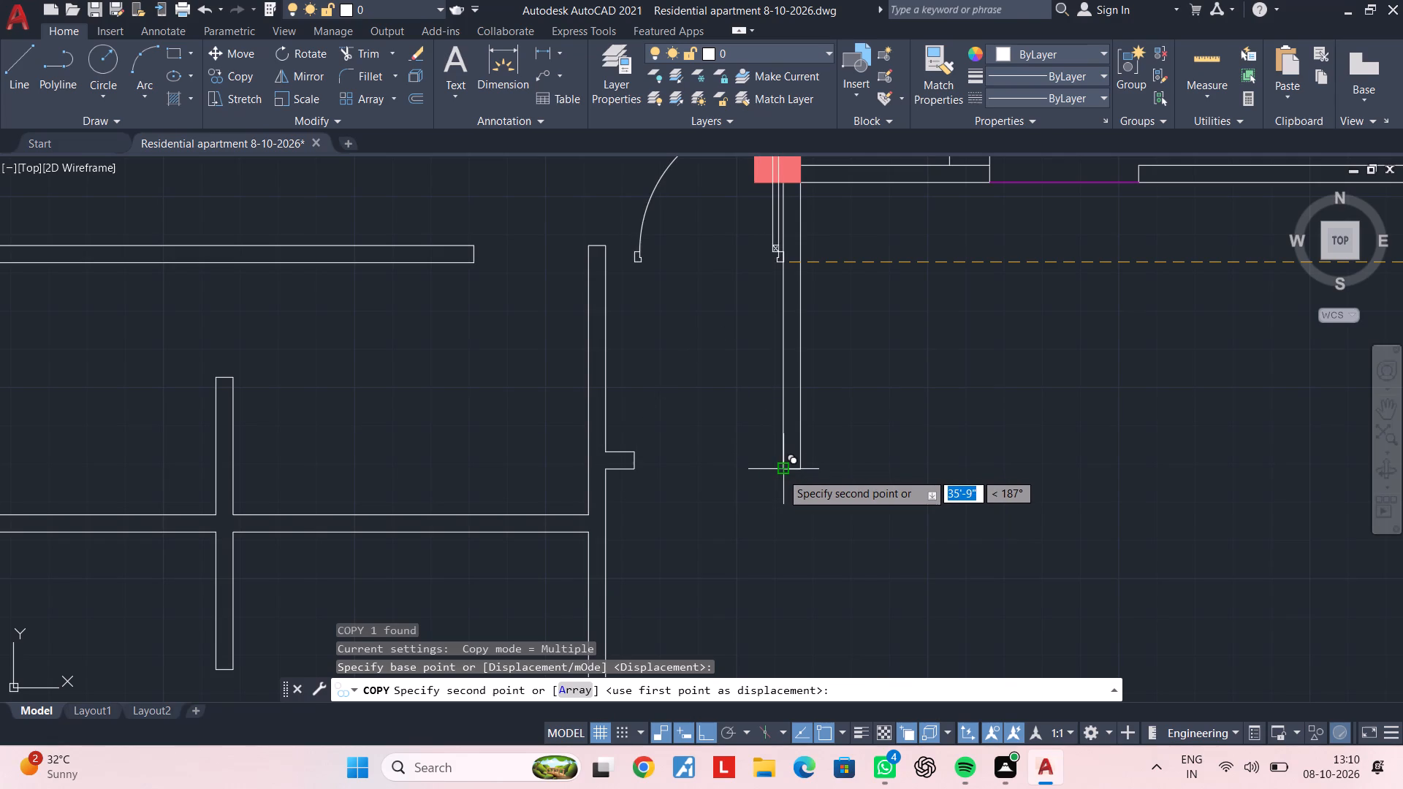
scroll(781, 473, "up", 2)
left_click(779, 465)
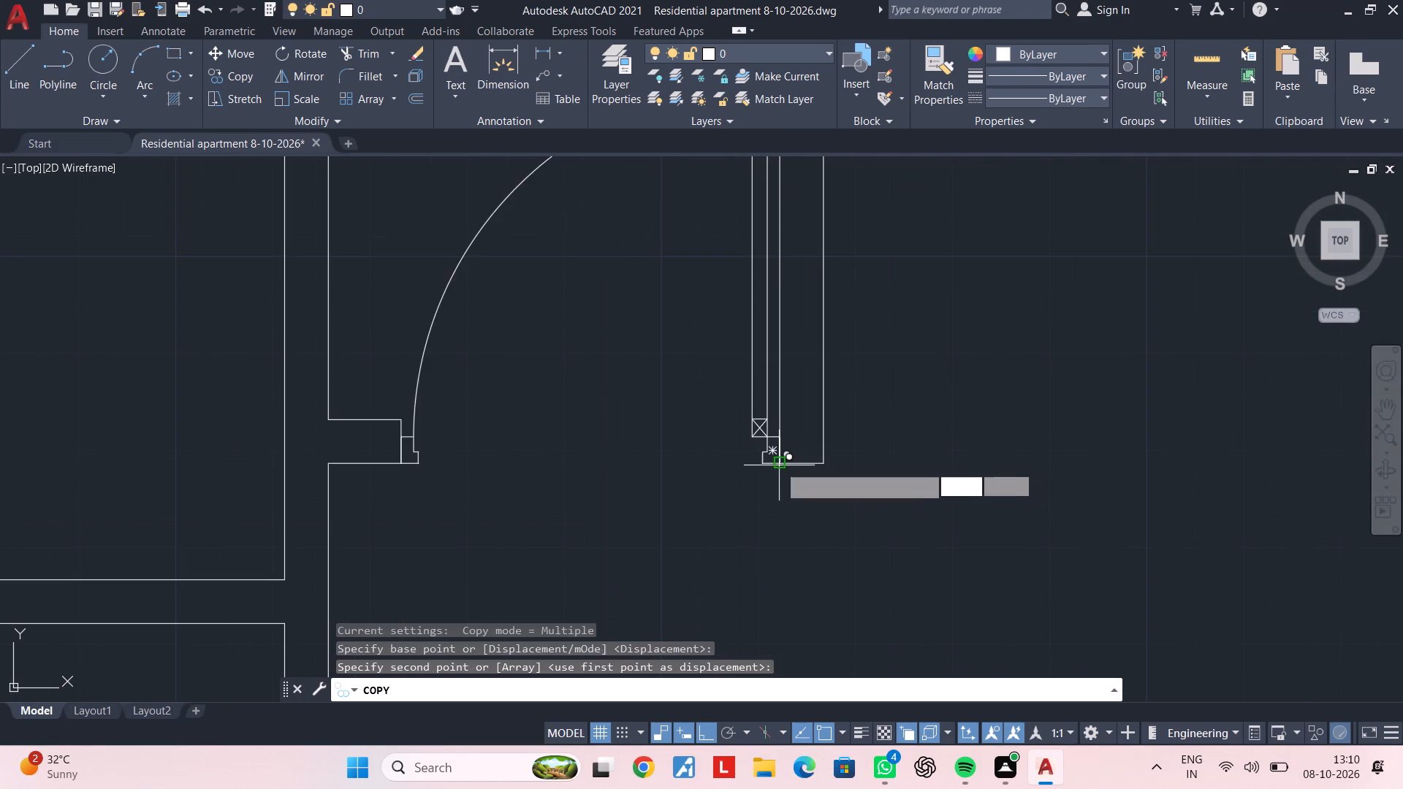
key("Escape")
scroll(851, 463, "down", 3)
key("Escape")
middle_click_drag(915, 465, 639, 401)
key("Escape")
scroll(788, 381, "down", 1)
middle_click_drag(788, 381, 699, 379)
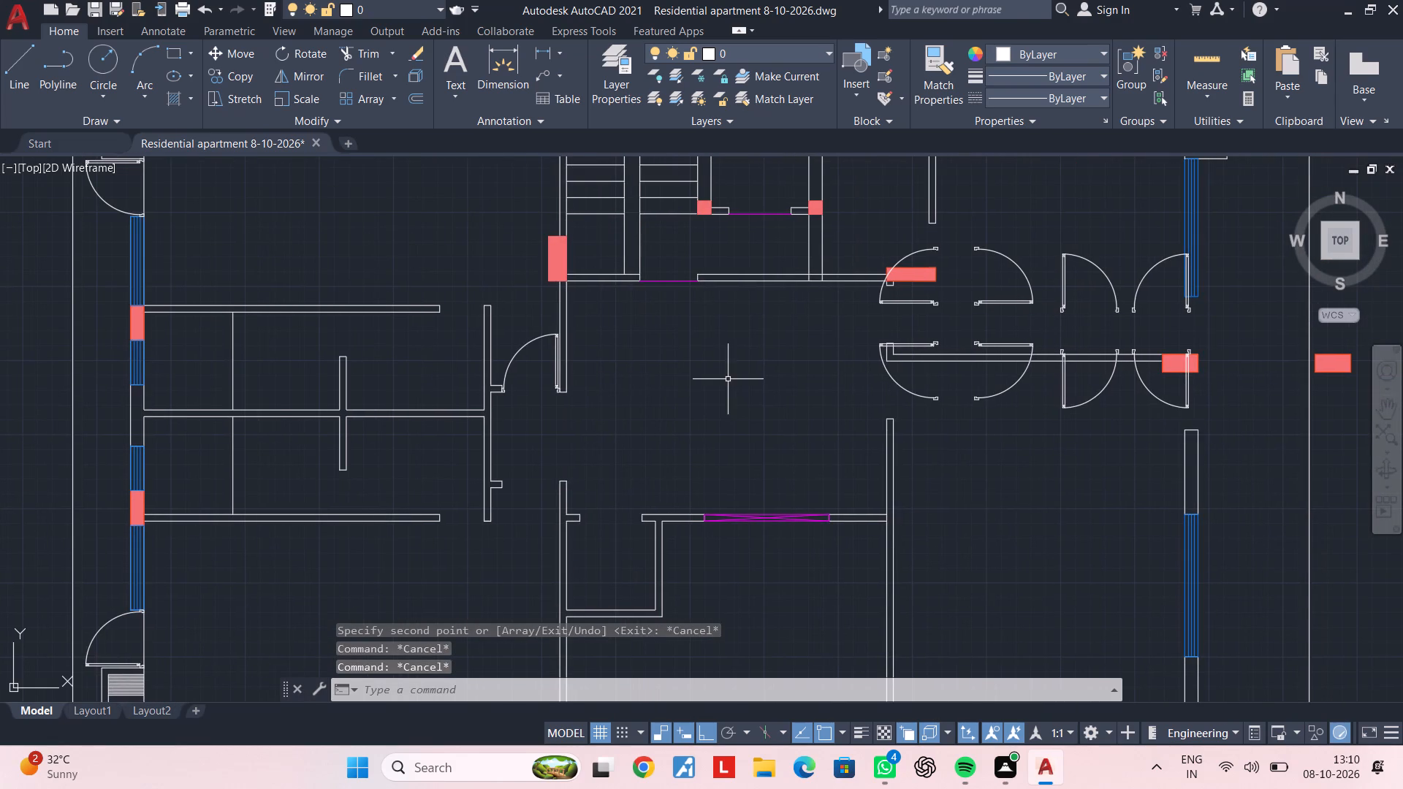
key("Escape")
key("Escape")
middle_click_drag(811, 382, 675, 377)
key("Escape")
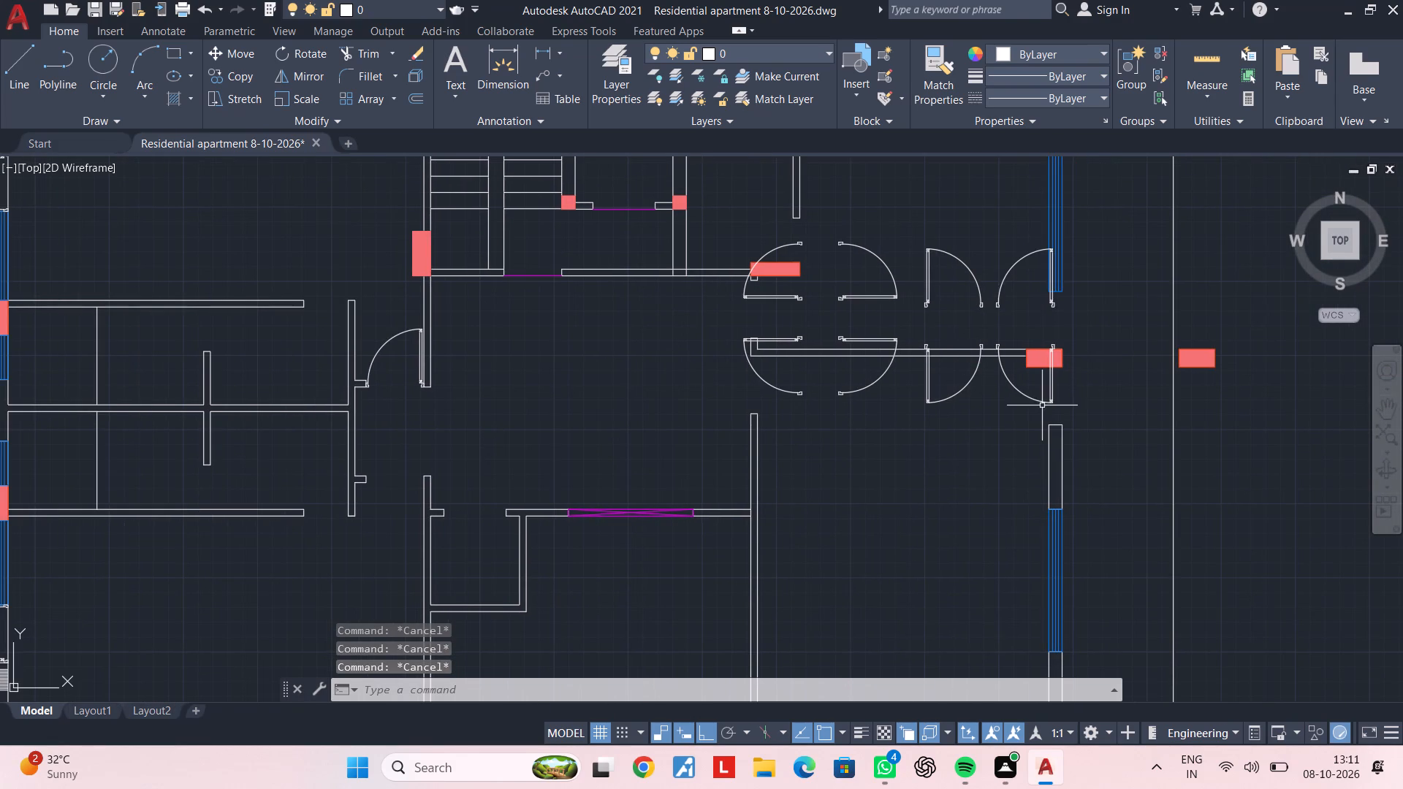
Copy the southeast vertical-leaf door by its northwest frame corner to the southern wall stub facing the door just placed.
left_click(1042, 402)
key("c")
key("o")
key("space")
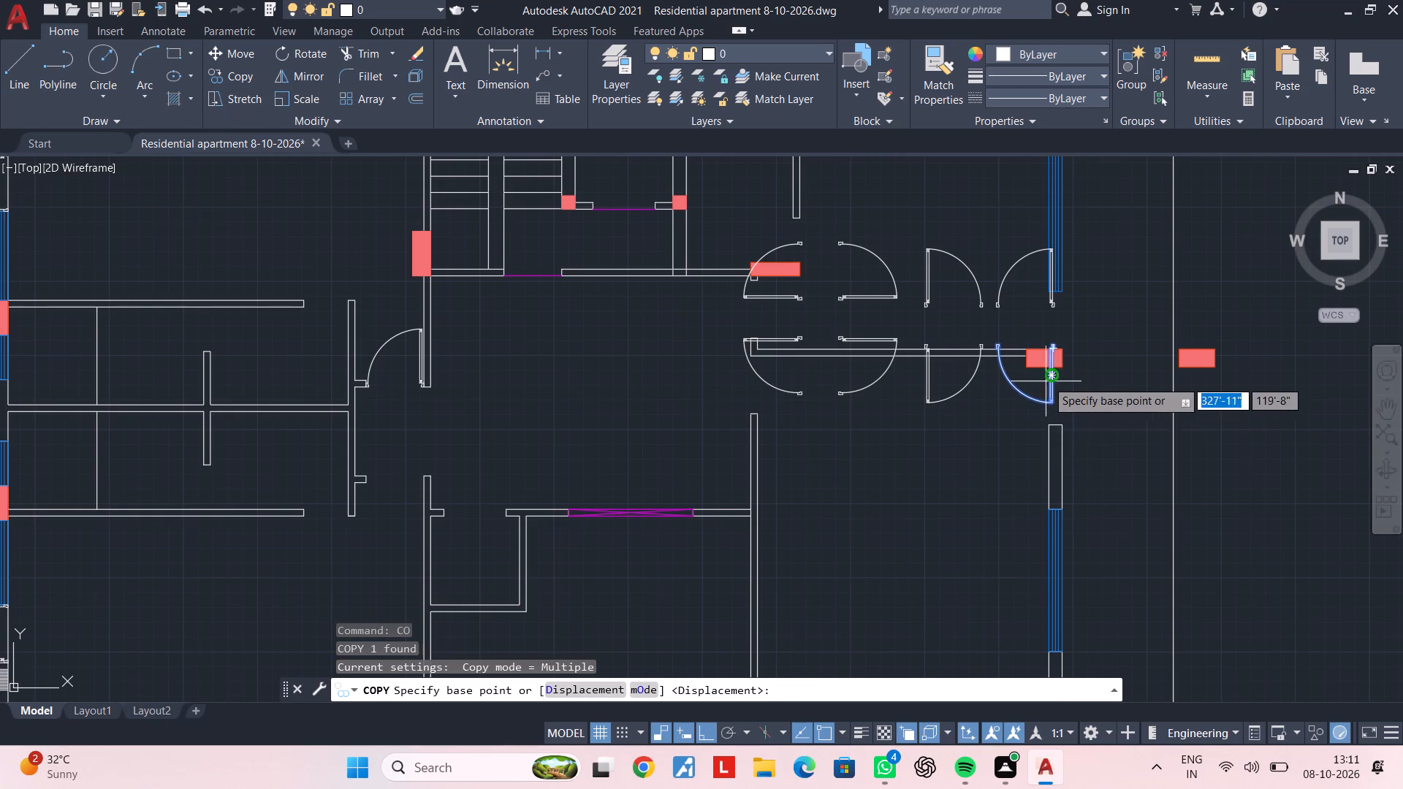
scroll(1060, 352, "up", 2)
scroll(1051, 353, "down", 2)
scroll(999, 343, "up", 2)
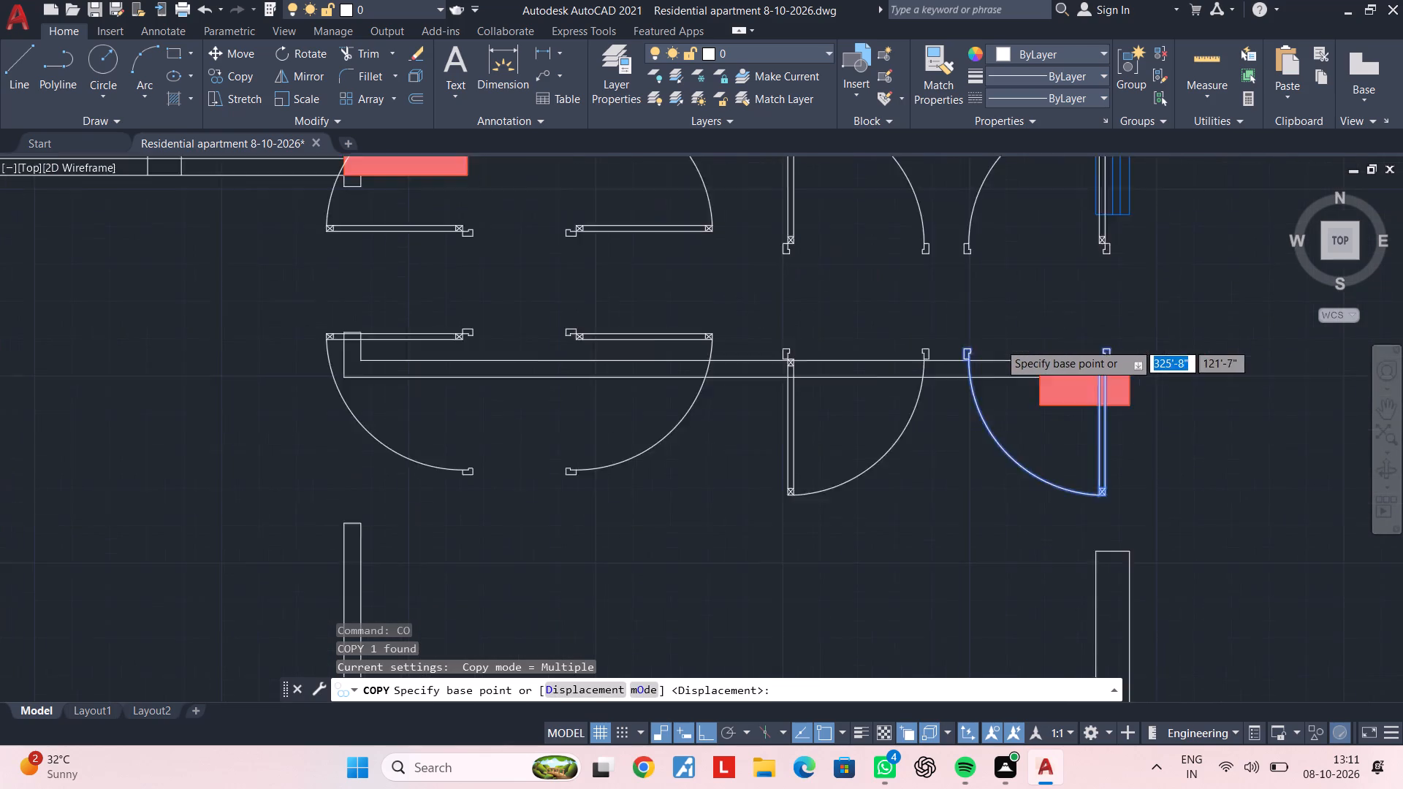
scroll(999, 343, "up", 3)
left_click(964, 337)
scroll(639, 390, "down", 5)
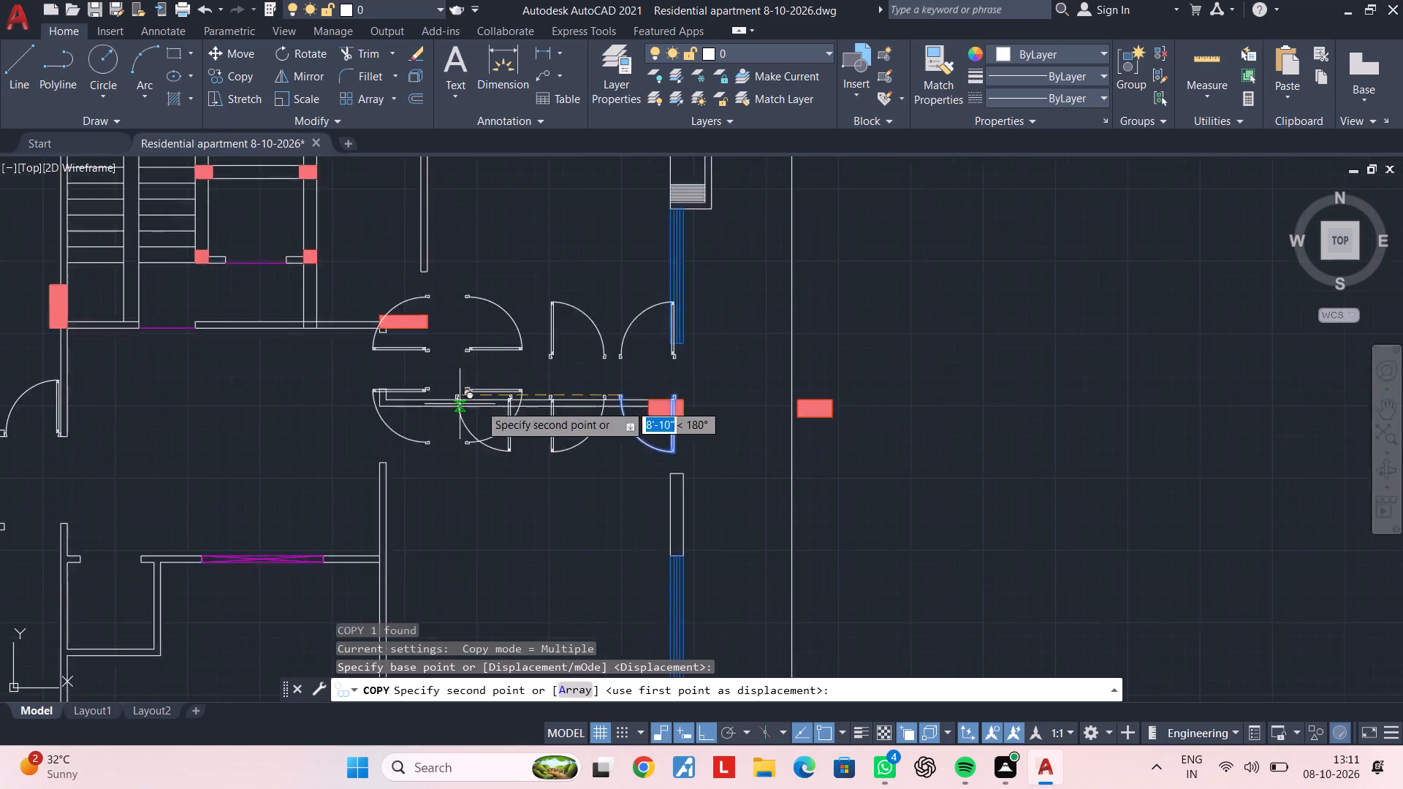
middle_click_drag(542, 405, 927, 389)
middle_click_drag(642, 416, 985, 343)
scroll(772, 421, "up", 2)
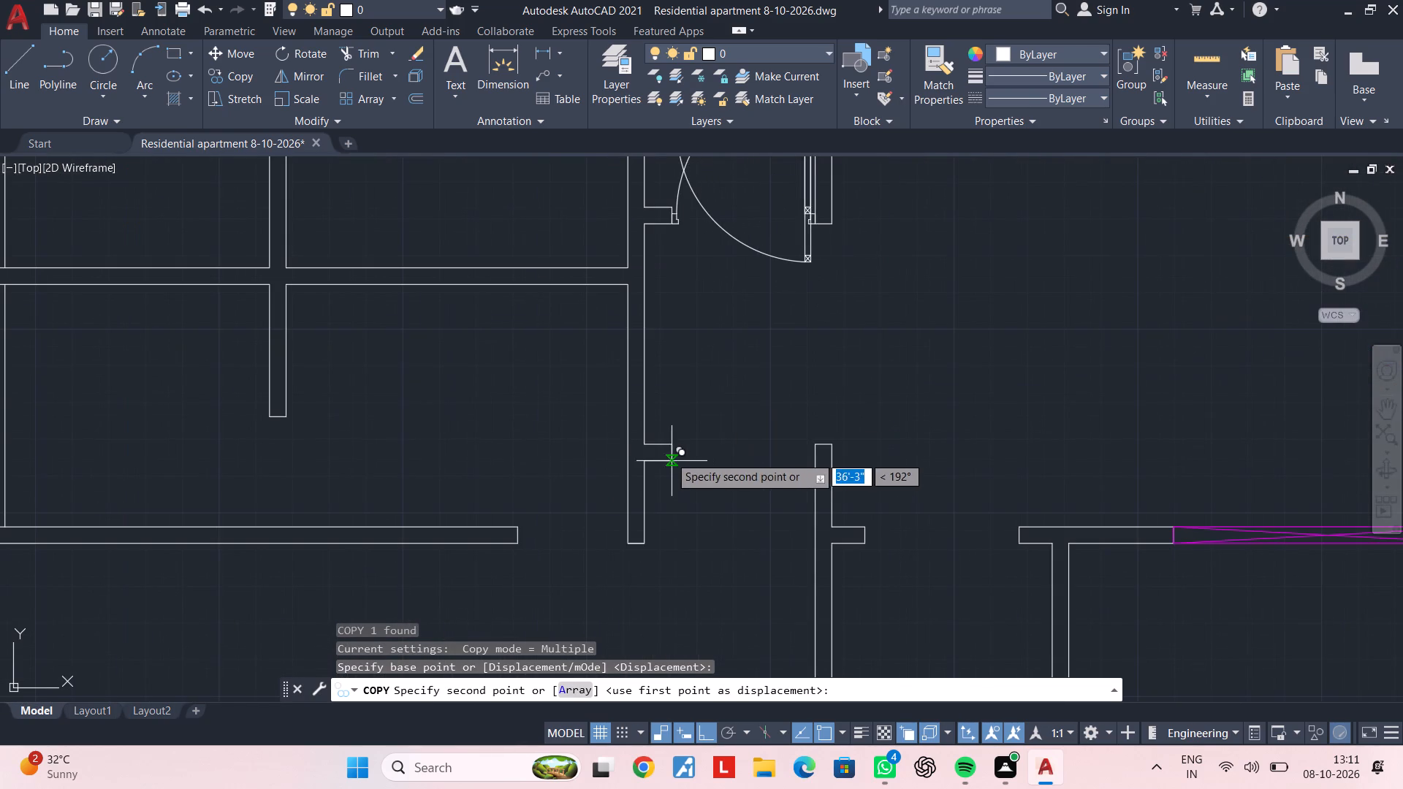
left_click(672, 442)
scroll(833, 473, "down", 1)
key("Escape")
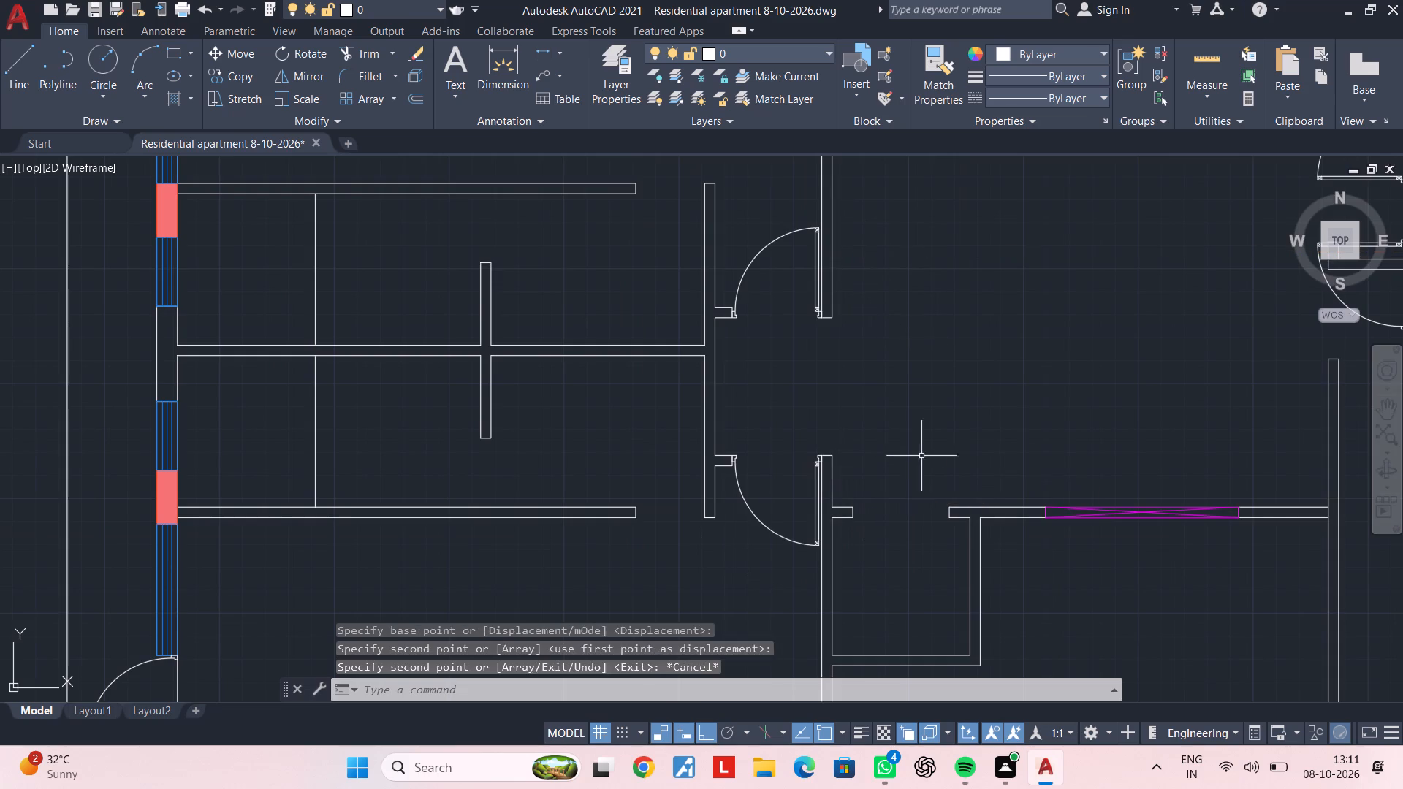
key("Escape")
middle_click_drag(939, 455, 759, 456)
key("Escape")
key("Escape")
key("Escape")
key("Escape")
key("Escape")
key("Escape")
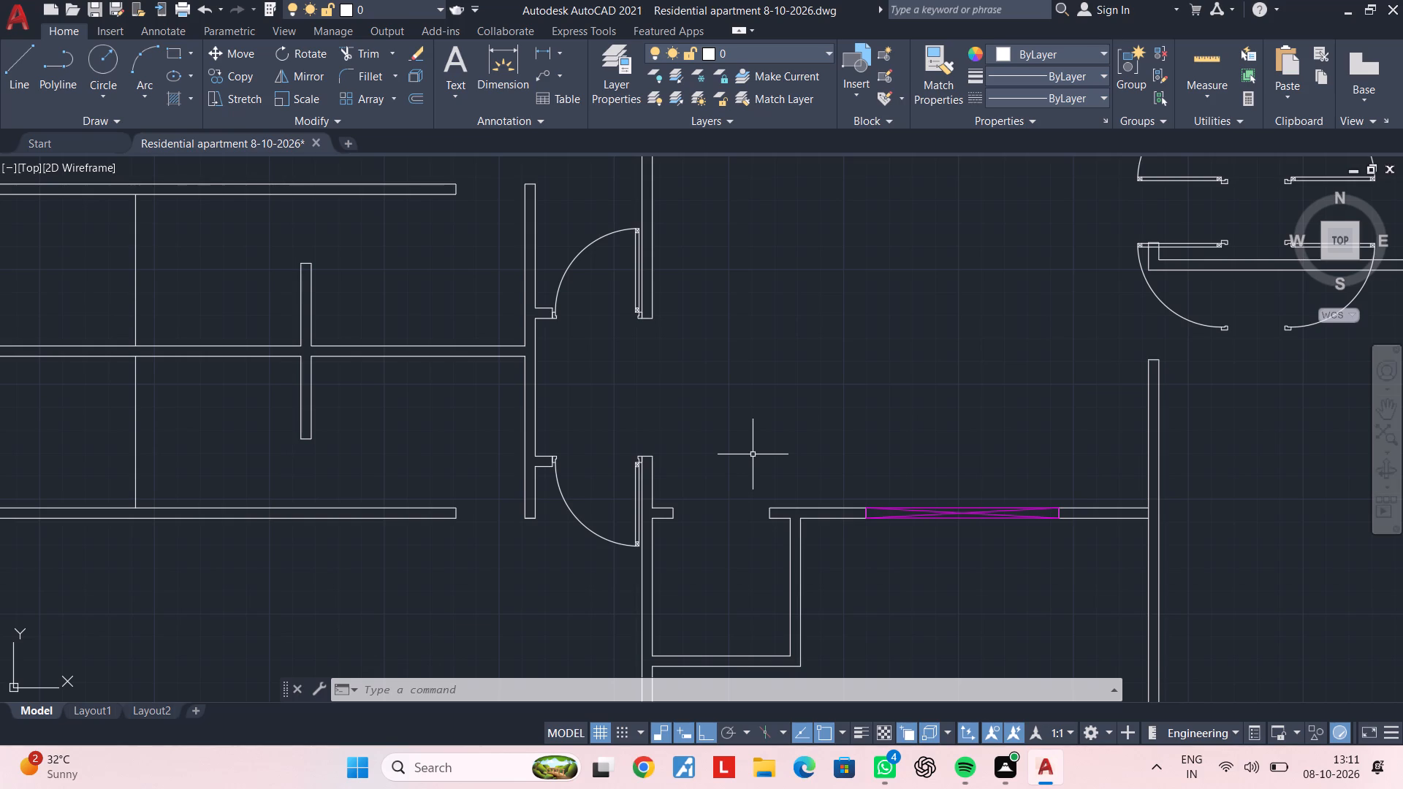
Move the southwest horizontal-leaf door about 7'-7" west, clear of the wall opening.
key("Escape")
scroll(903, 417, "down", 1)
middle_click_drag(901, 417, 432, 438)
key("Escape")
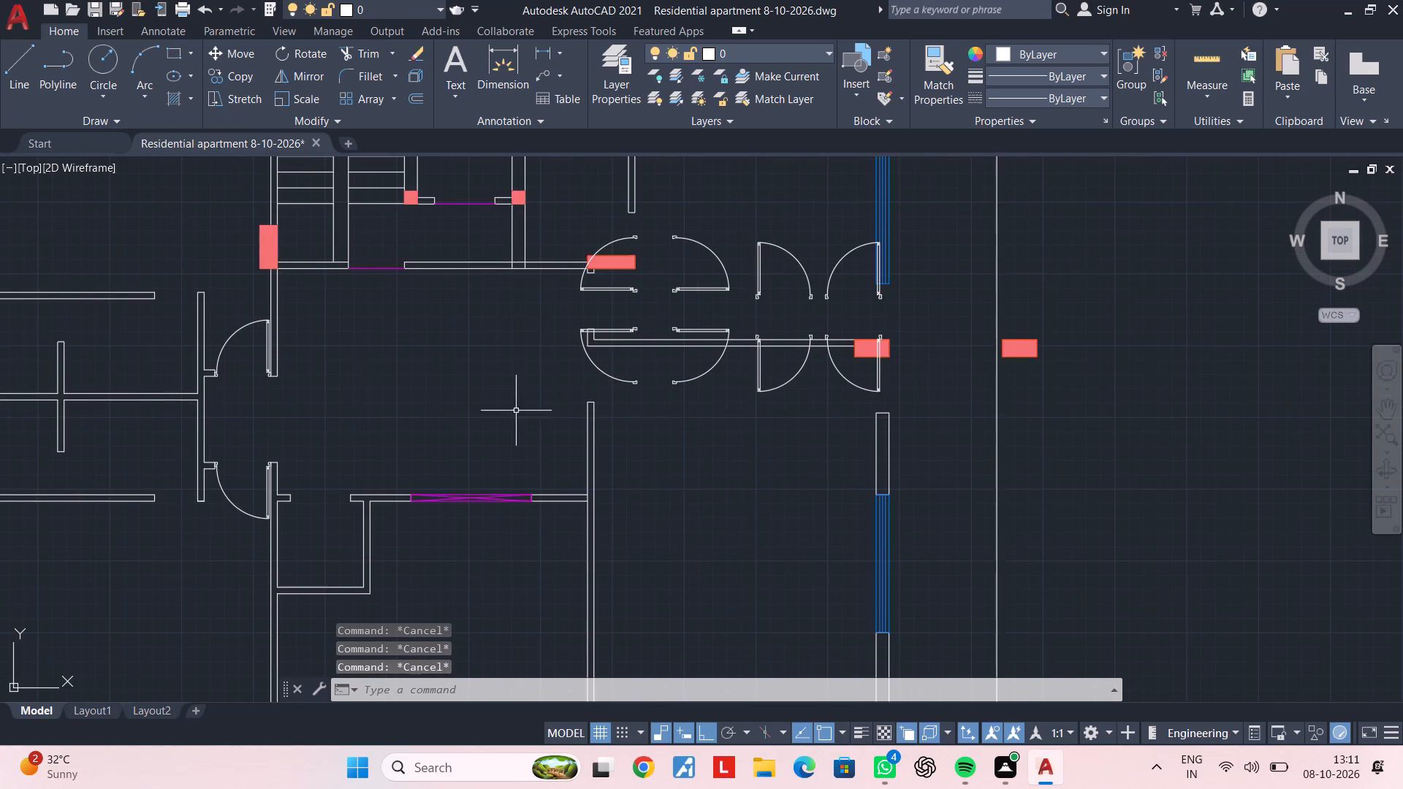
key("Escape")
key("Escape")
key("Escape")
key("Escape")
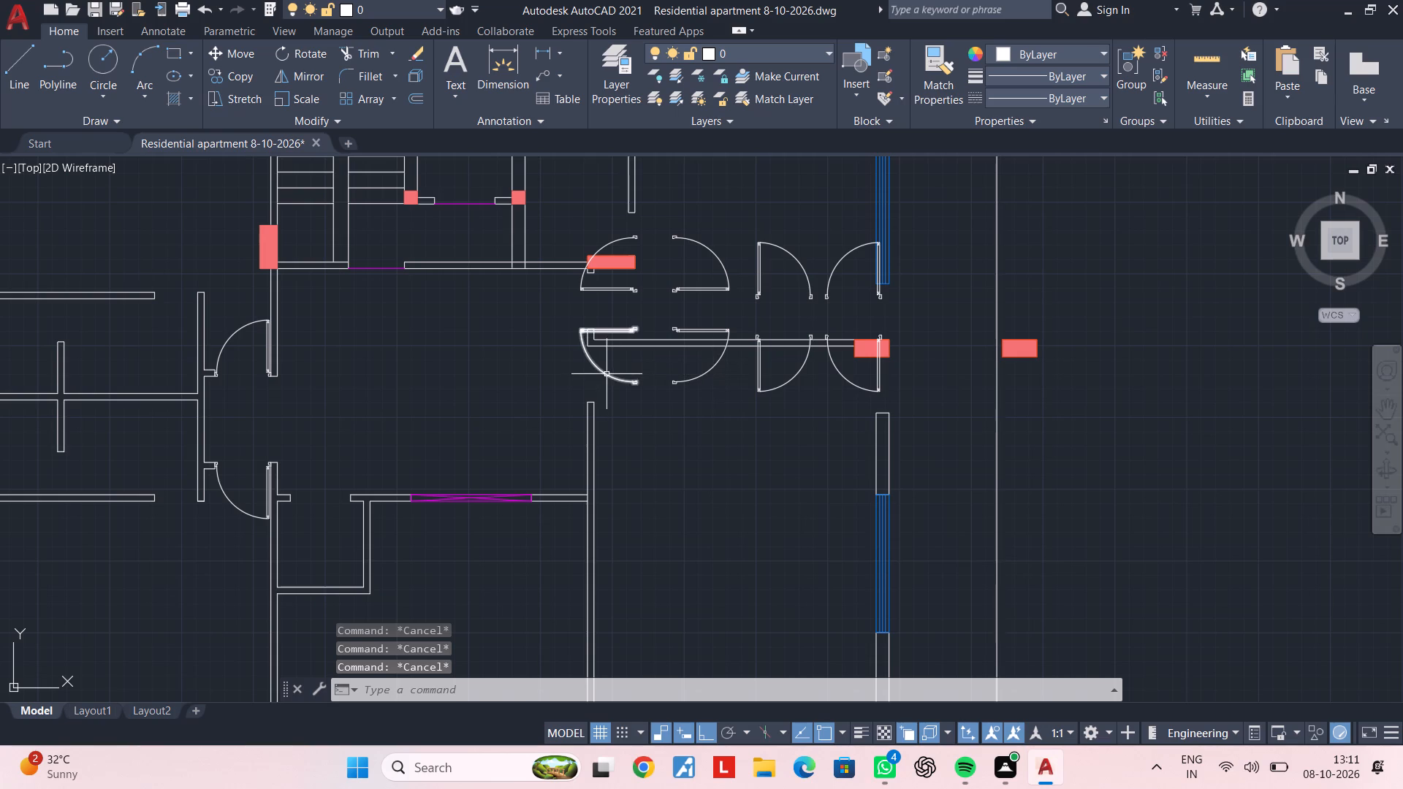
left_click(607, 374)
type("m")
key("space")
left_click(607, 374)
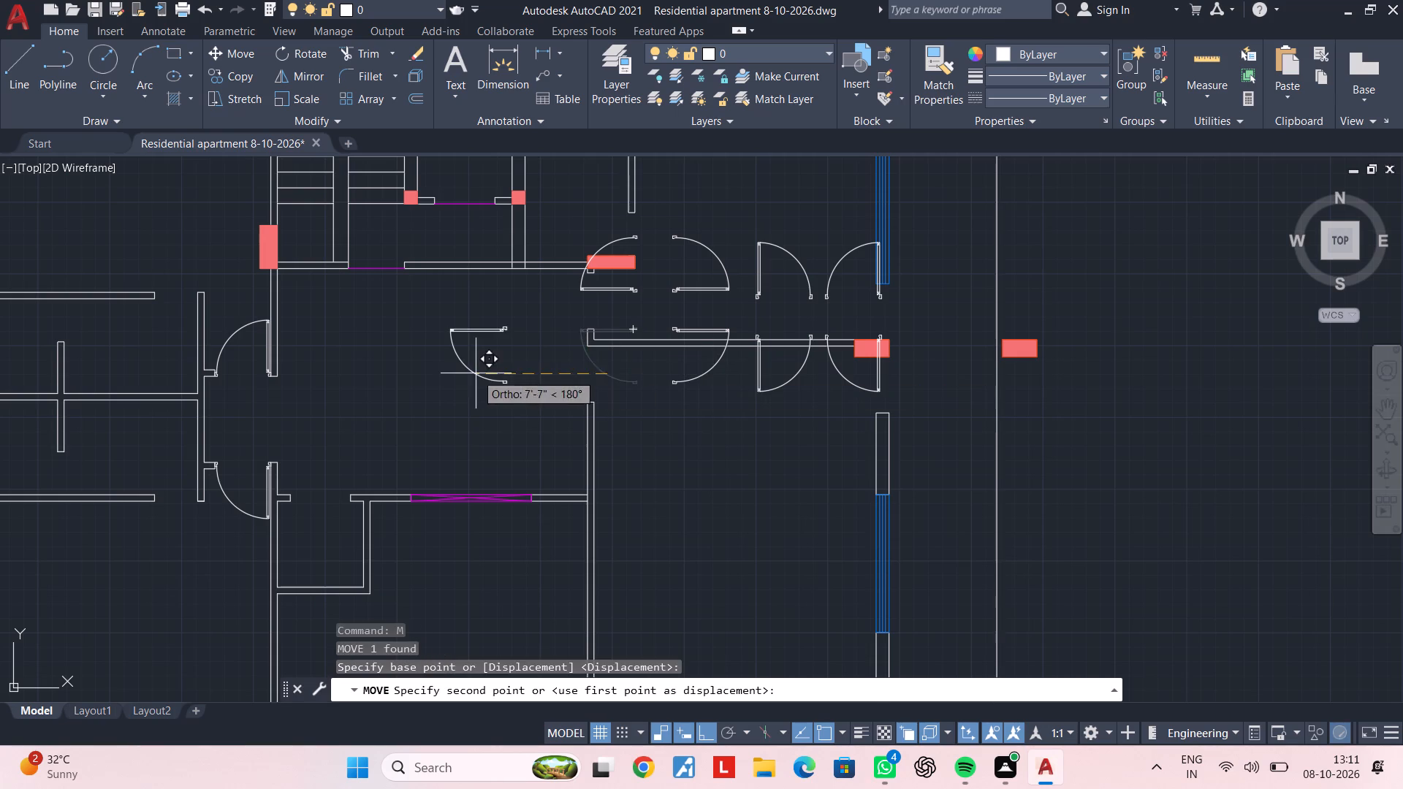
left_click(476, 373)
key("Escape")
Copy the southeast horizontal-leaf door by its northwest frame corner into the opening below the long partition's west end.
left_click(698, 375)
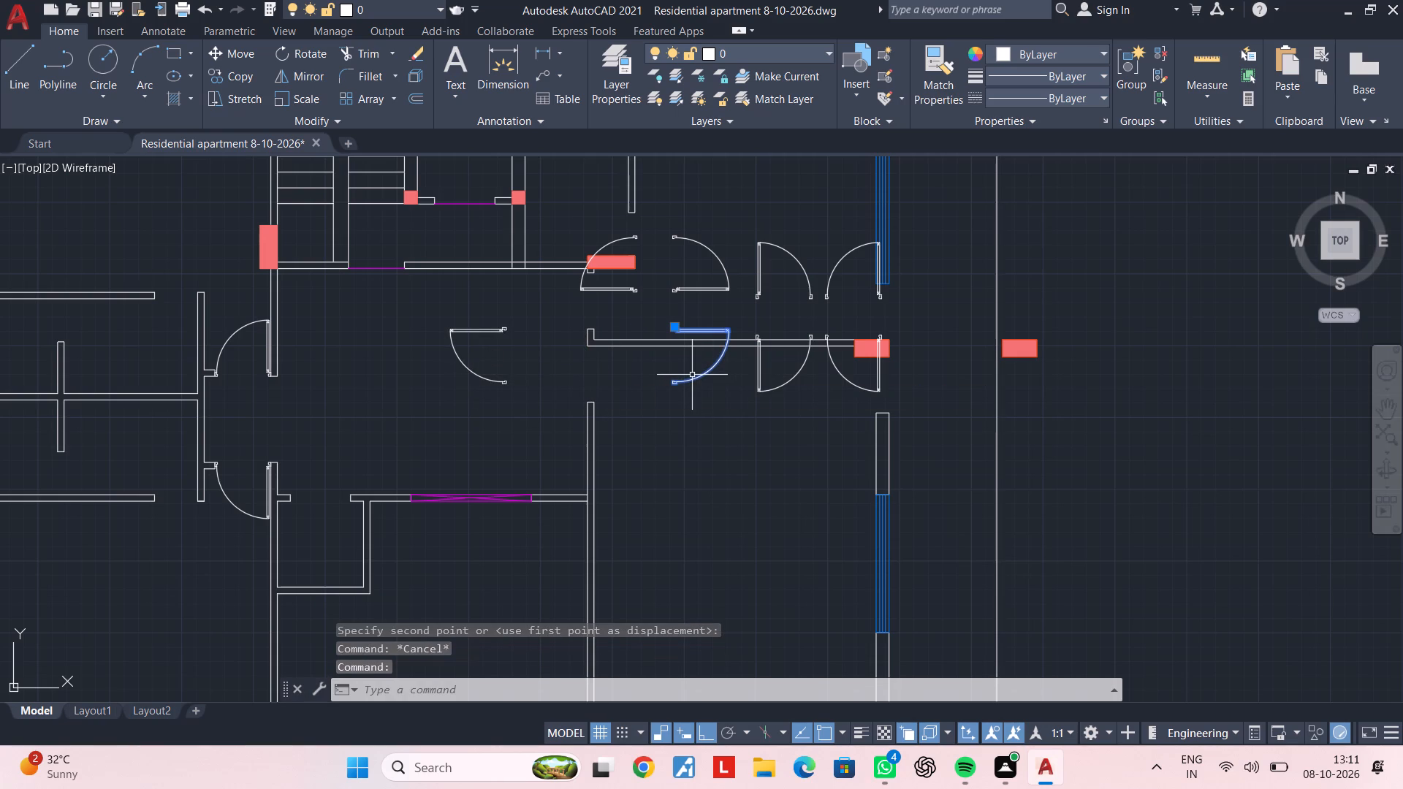
type("co")
key("space")
scroll(685, 338, "up", 3)
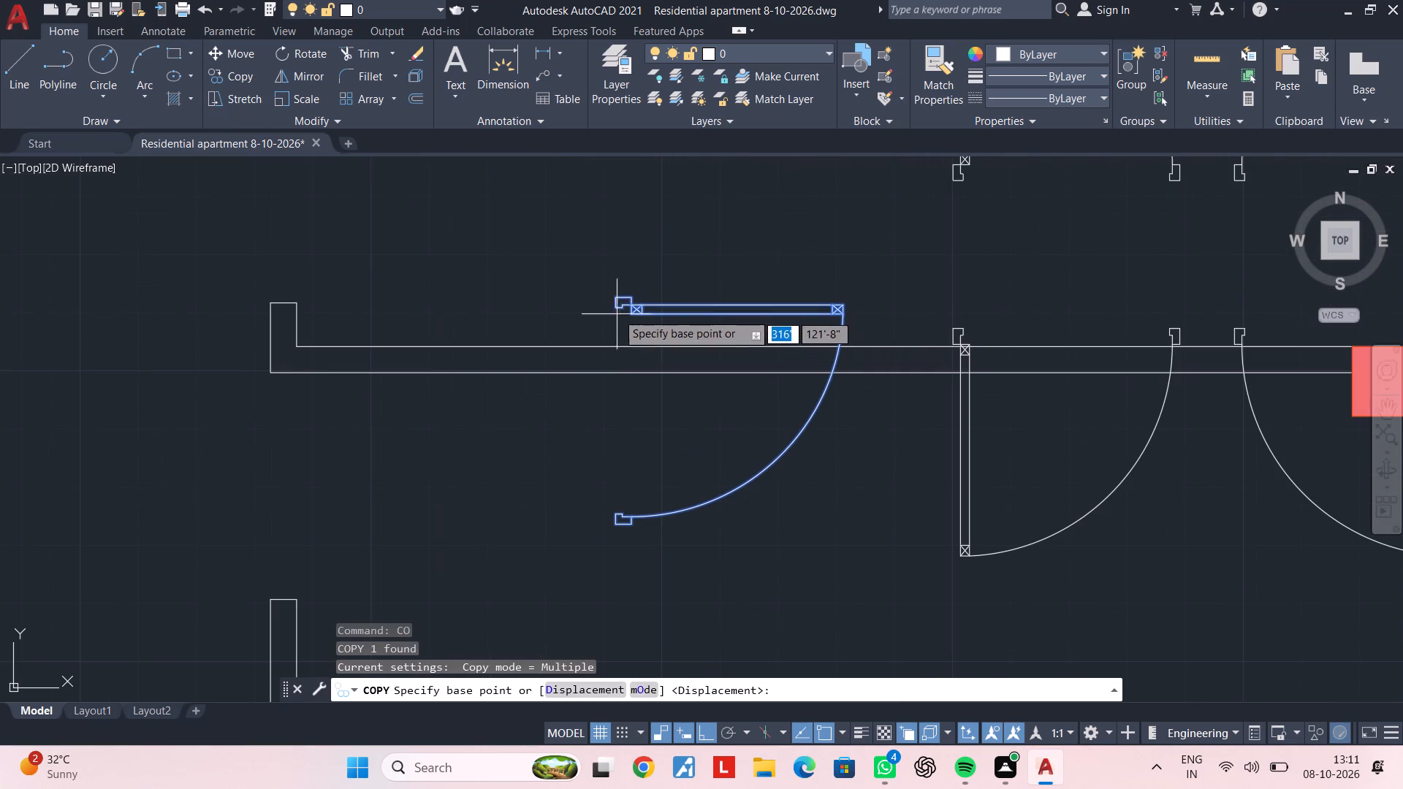
left_click(616, 296)
middle_click_drag(518, 333, 804, 333)
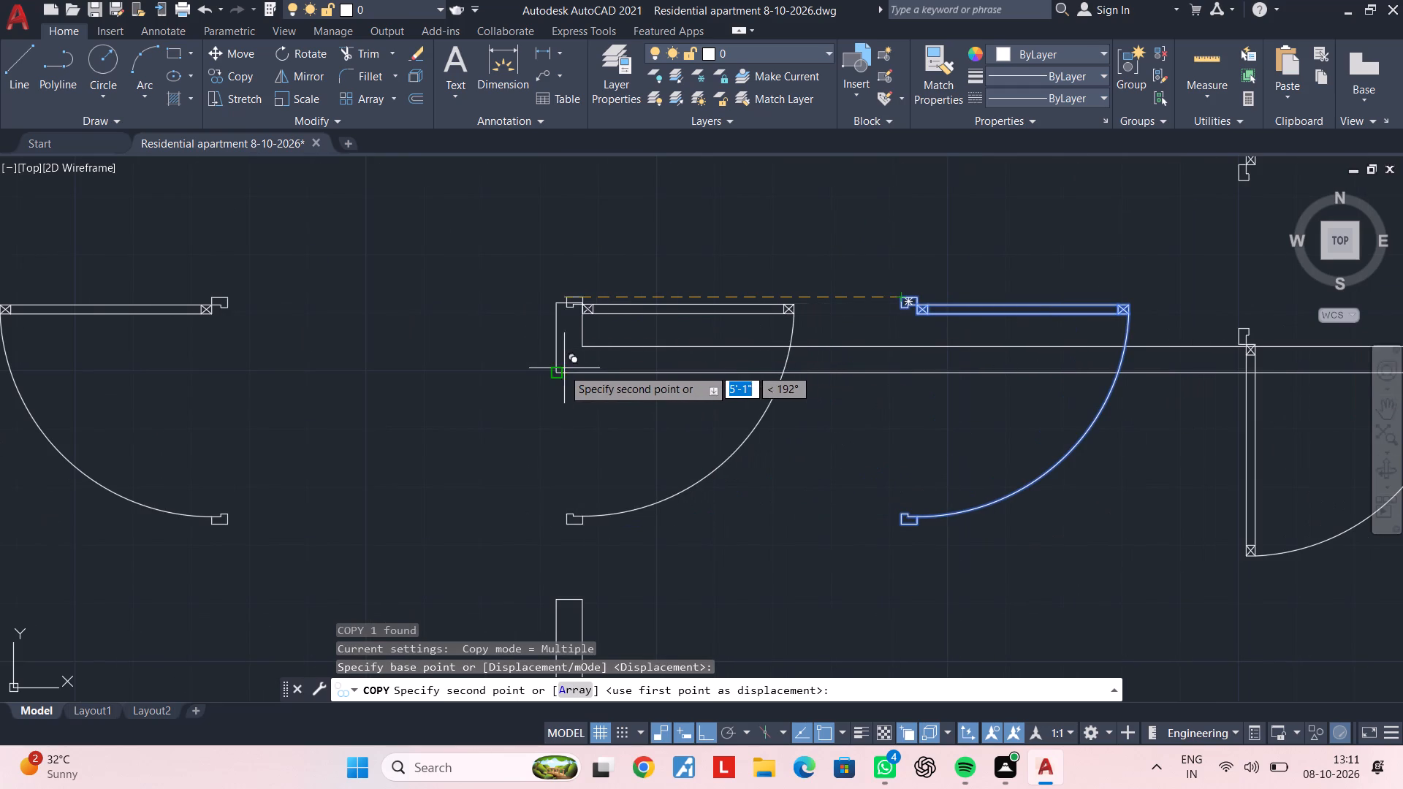
left_click(561, 371)
middle_click_drag(668, 411, 669, 401)
key("Escape")
key("Escape")
key("Escape")
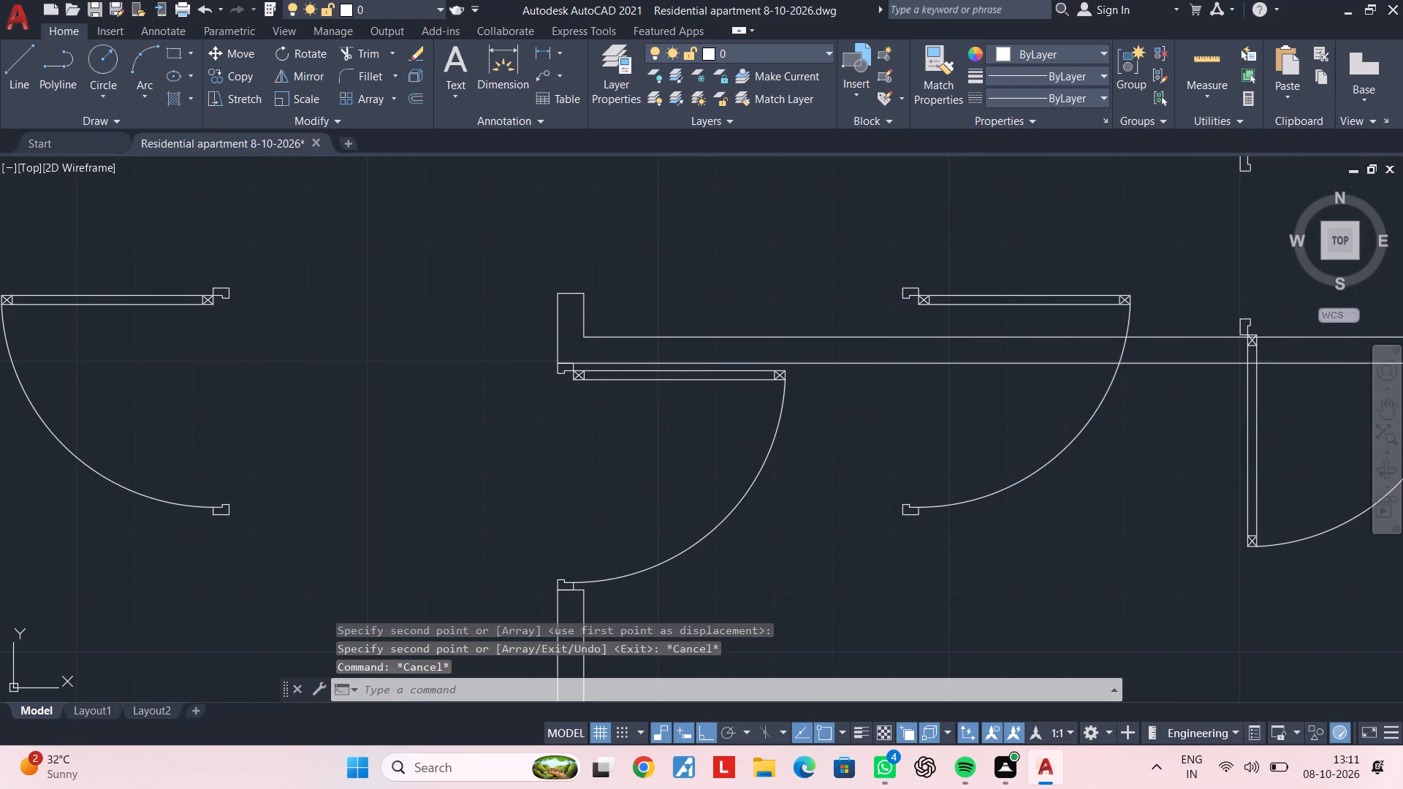
key("Escape")
key("Escape")
key("Escape")
key("Escape")
middle_click_drag(672, 354, 647, 436)
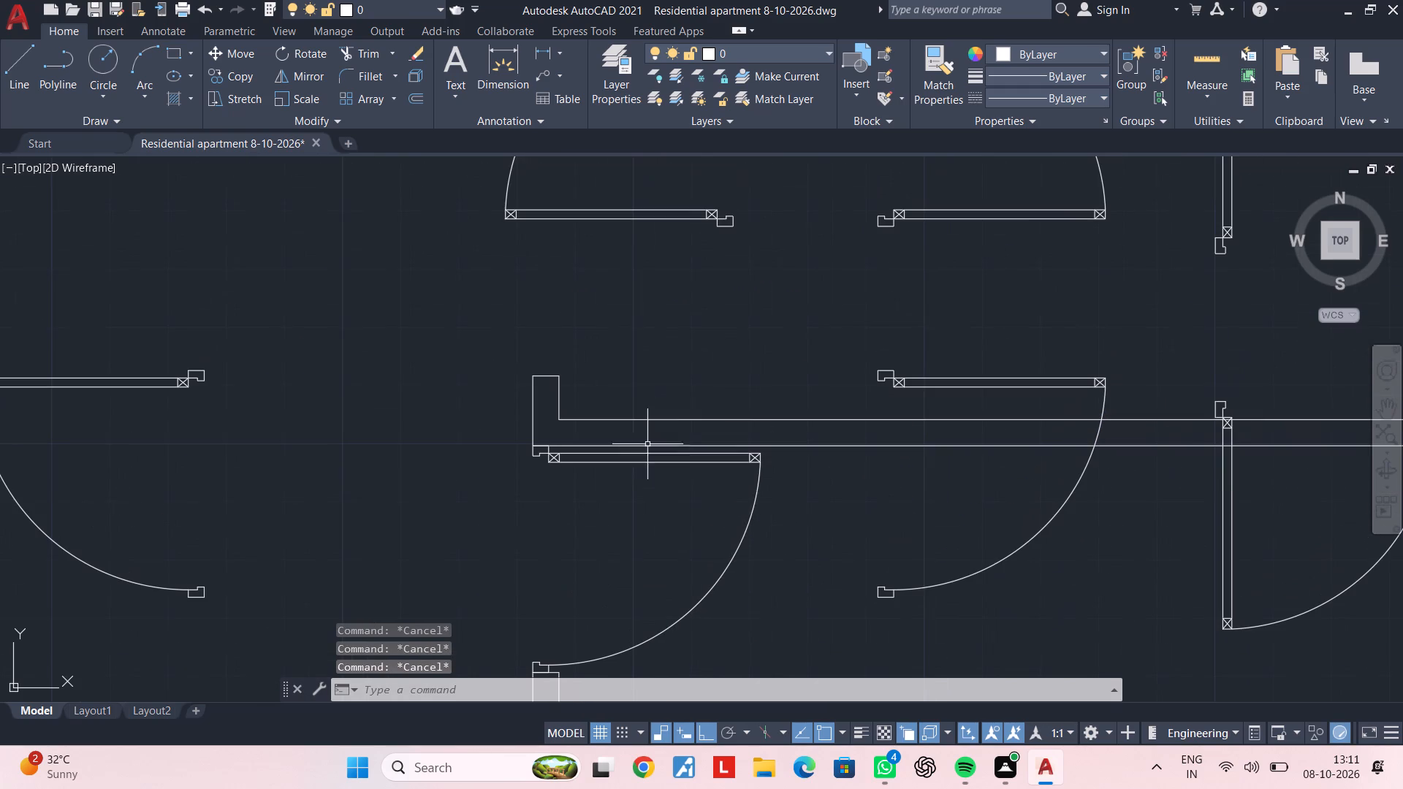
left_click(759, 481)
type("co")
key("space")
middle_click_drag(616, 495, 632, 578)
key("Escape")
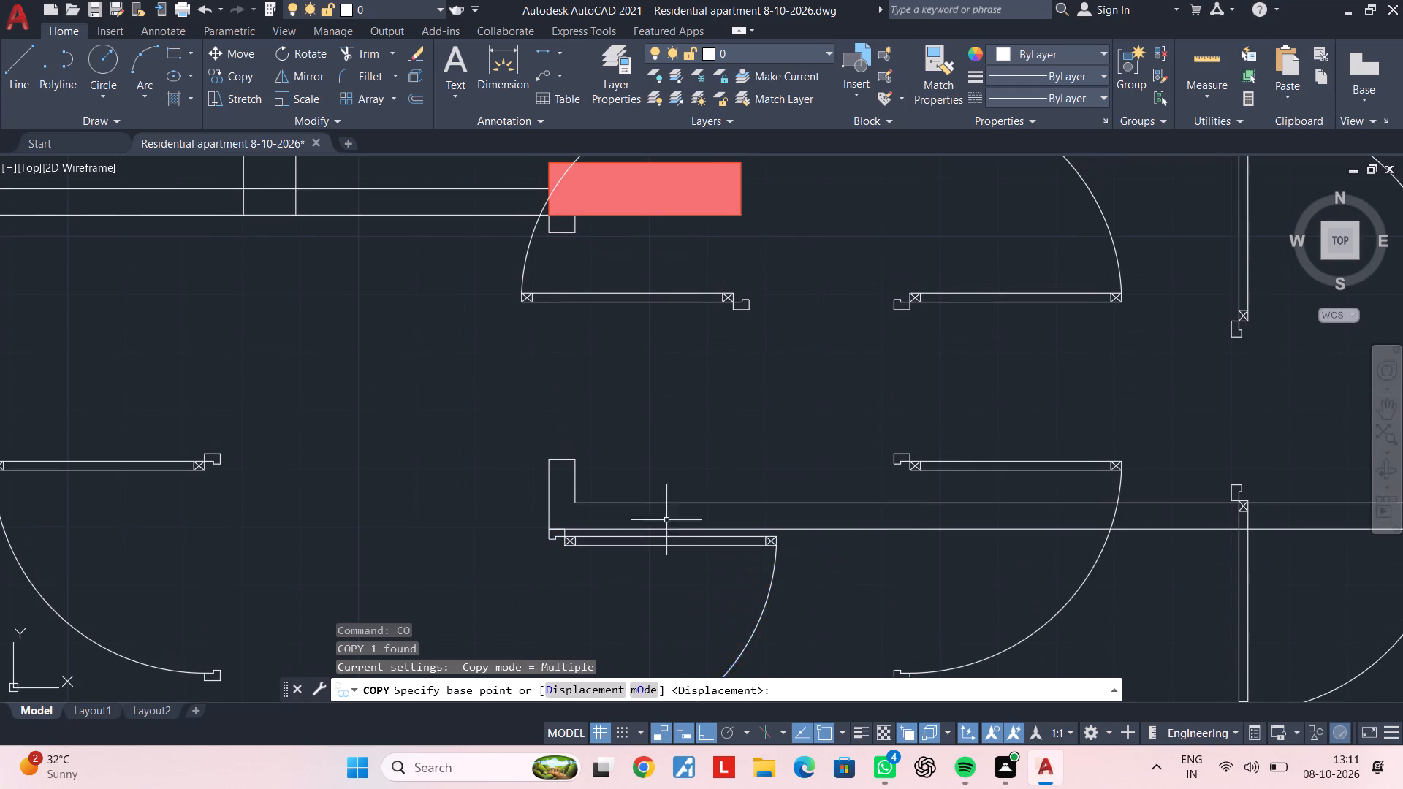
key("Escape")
Move the northwest horizontal-leaf door west, clear of the opening below the column.
left_click(695, 302)
key("m")
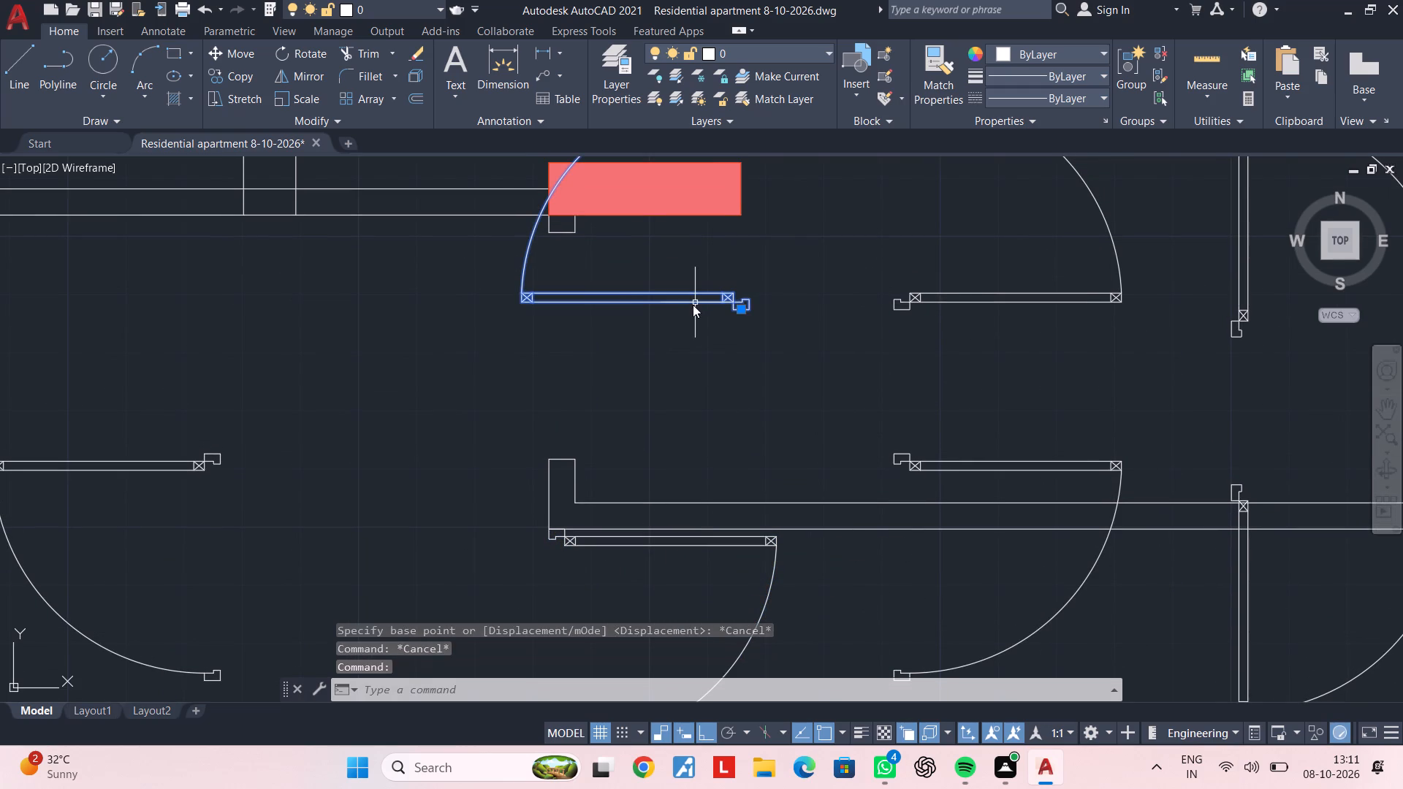
key("space")
left_click(691, 307)
left_click(309, 313)
middle_click_drag(610, 319, 621, 268)
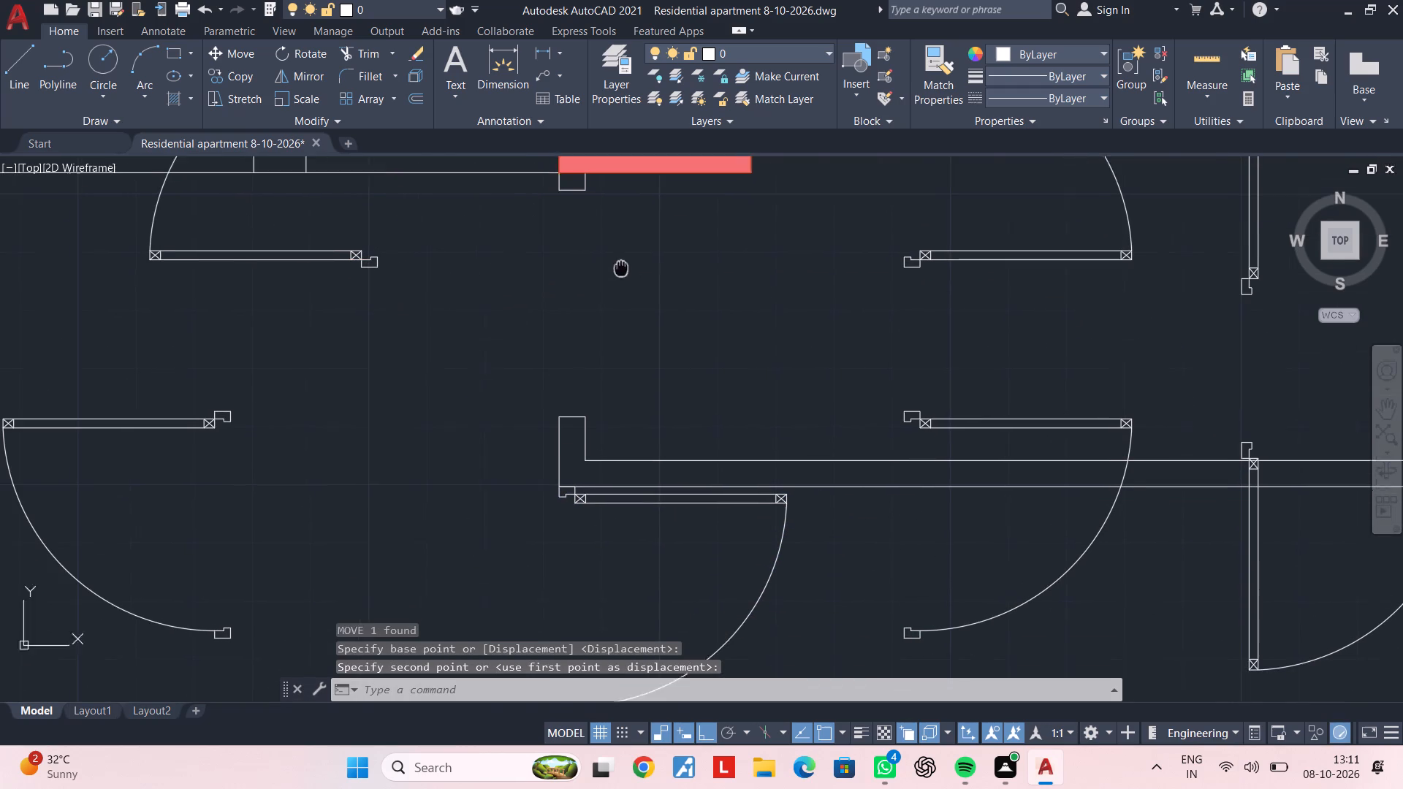
key("Escape")
Copy the door just placed below the partition by its frame corner into the opening directly north, against the column's wall stub.
middle_click_drag(621, 268, 623, 260)
left_click(784, 508)
type("co")
key("space")
scroll(563, 465, "up", 3)
left_click(545, 484)
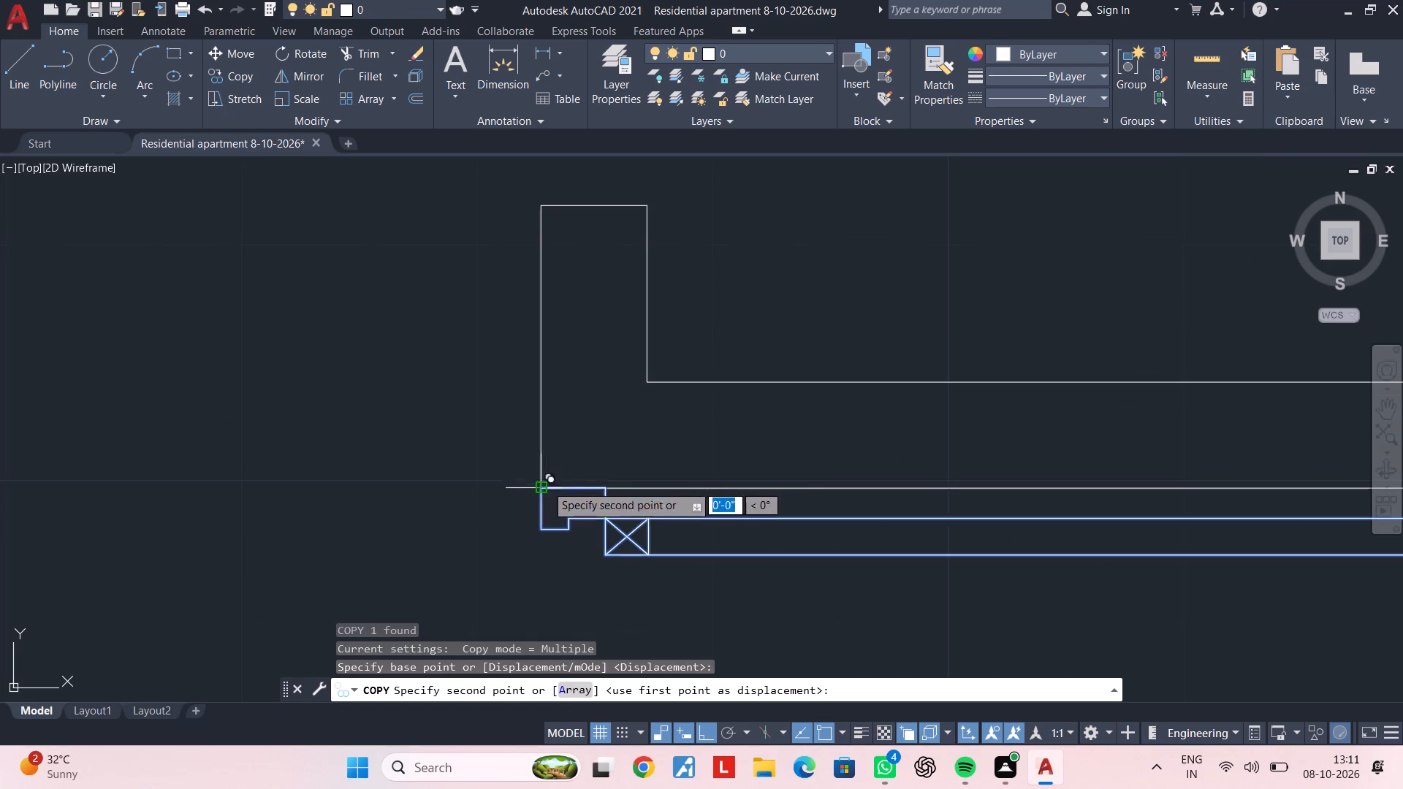
scroll(557, 462, "down", 4)
middle_click_drag(575, 287, 574, 372)
scroll(574, 372, "up", 2)
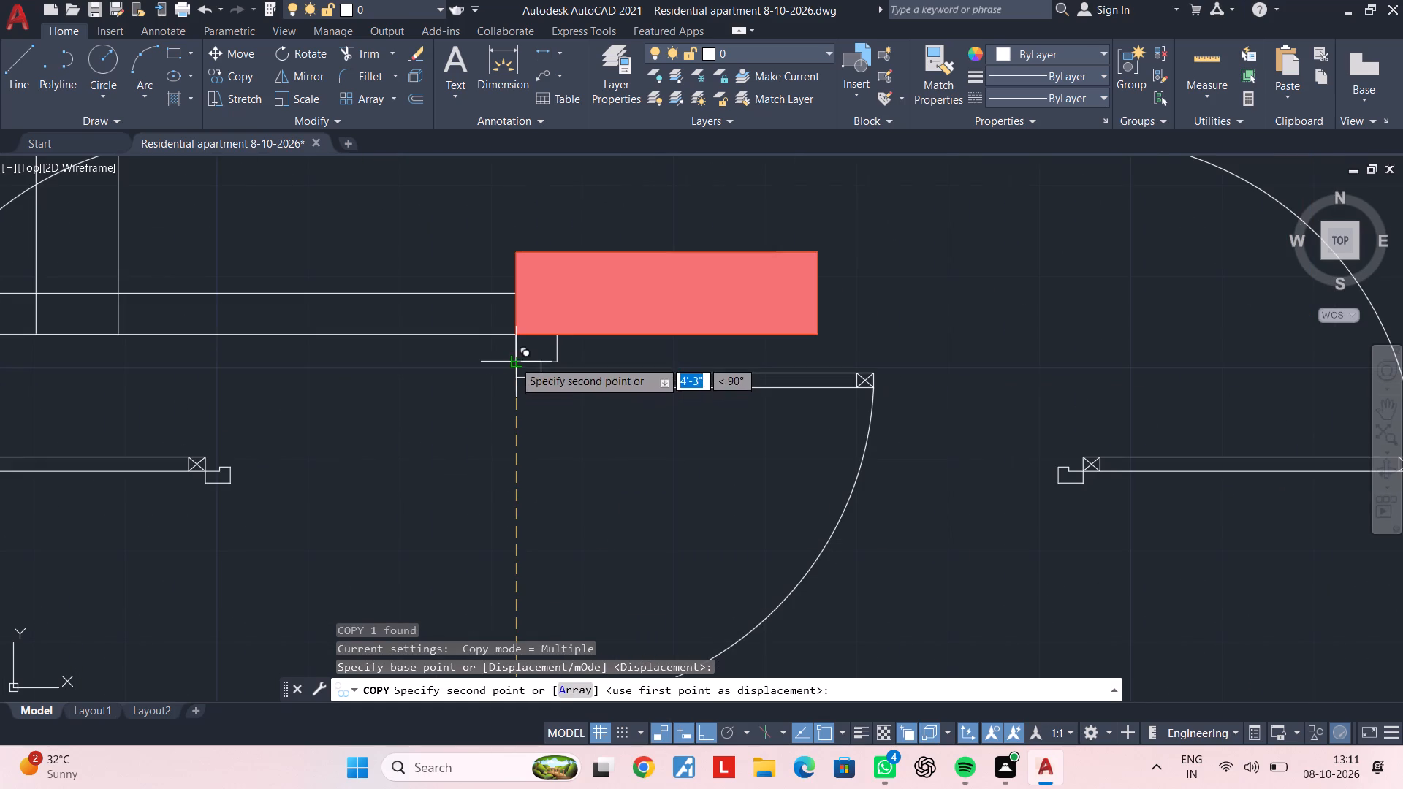
left_click(514, 360)
scroll(664, 403, "down", 3)
middle_click_drag(675, 411, 650, 332)
key("Escape")
key("Escape")
middle_click_drag(737, 400, 509, 395)
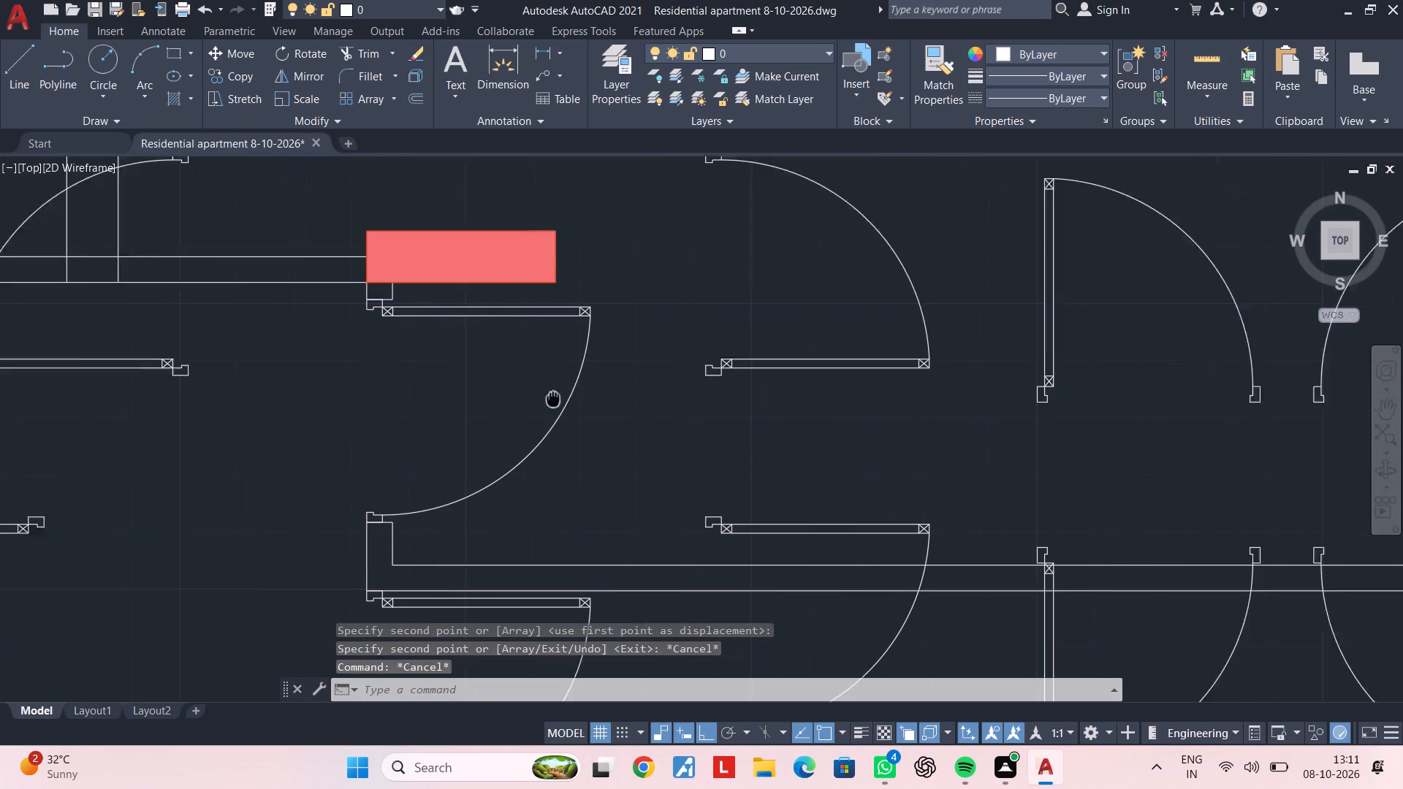
middle_click_drag(509, 395, 461, 392)
key("Escape")
scroll(462, 392, "up", 1)
scroll(598, 443, "down", 1)
middle_click_drag(598, 443, 665, 405)
key("Escape")
scroll(667, 403, "down", 2)
middle_click_drag(667, 403, 669, 395)
key("Escape")
key("Escape")
Move the northeast horizontal-leaf door east, outside the vertical line bounding the plan.
left_click(719, 370)
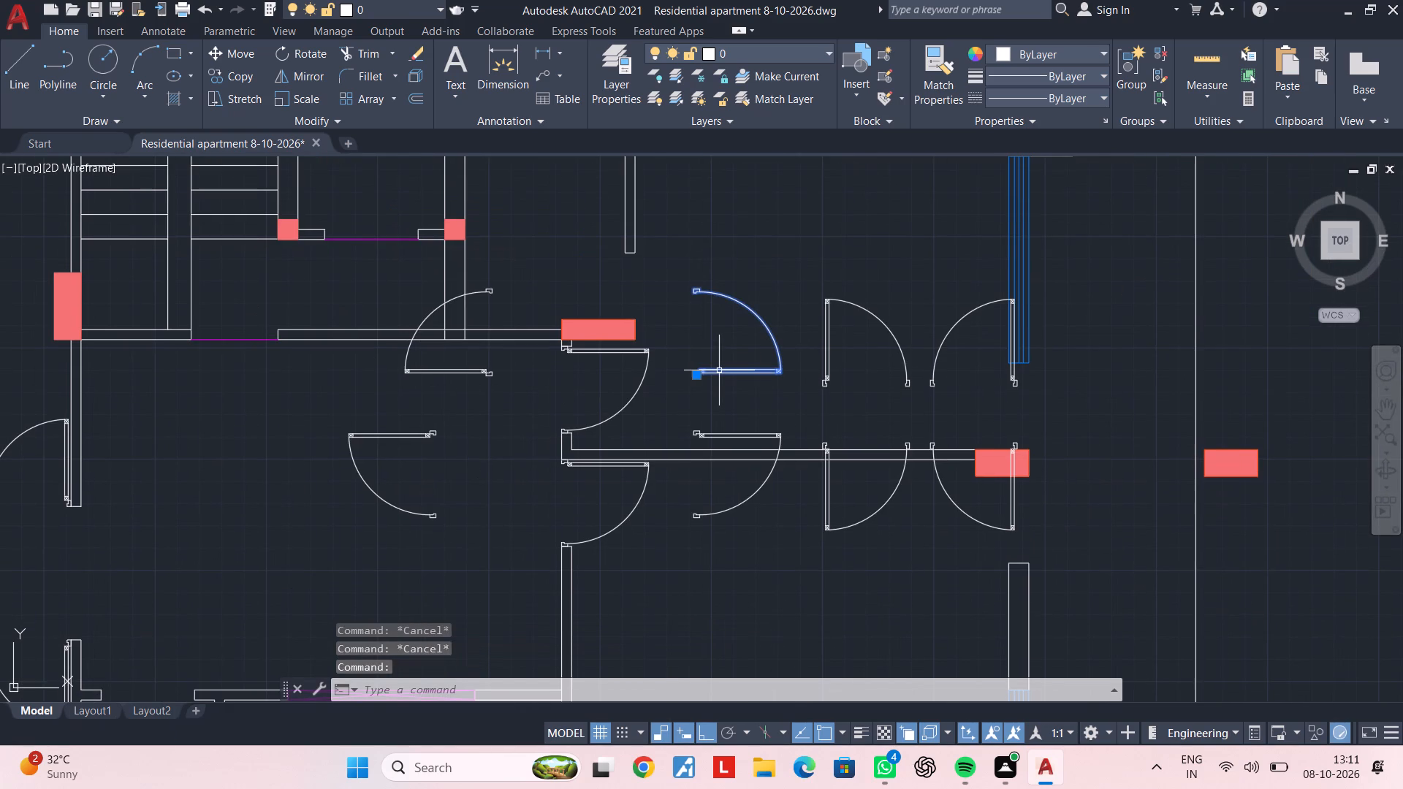
type("m")
key("space")
left_click(719, 370)
middle_click_drag(684, 392, 524, 399)
left_click(1175, 393)
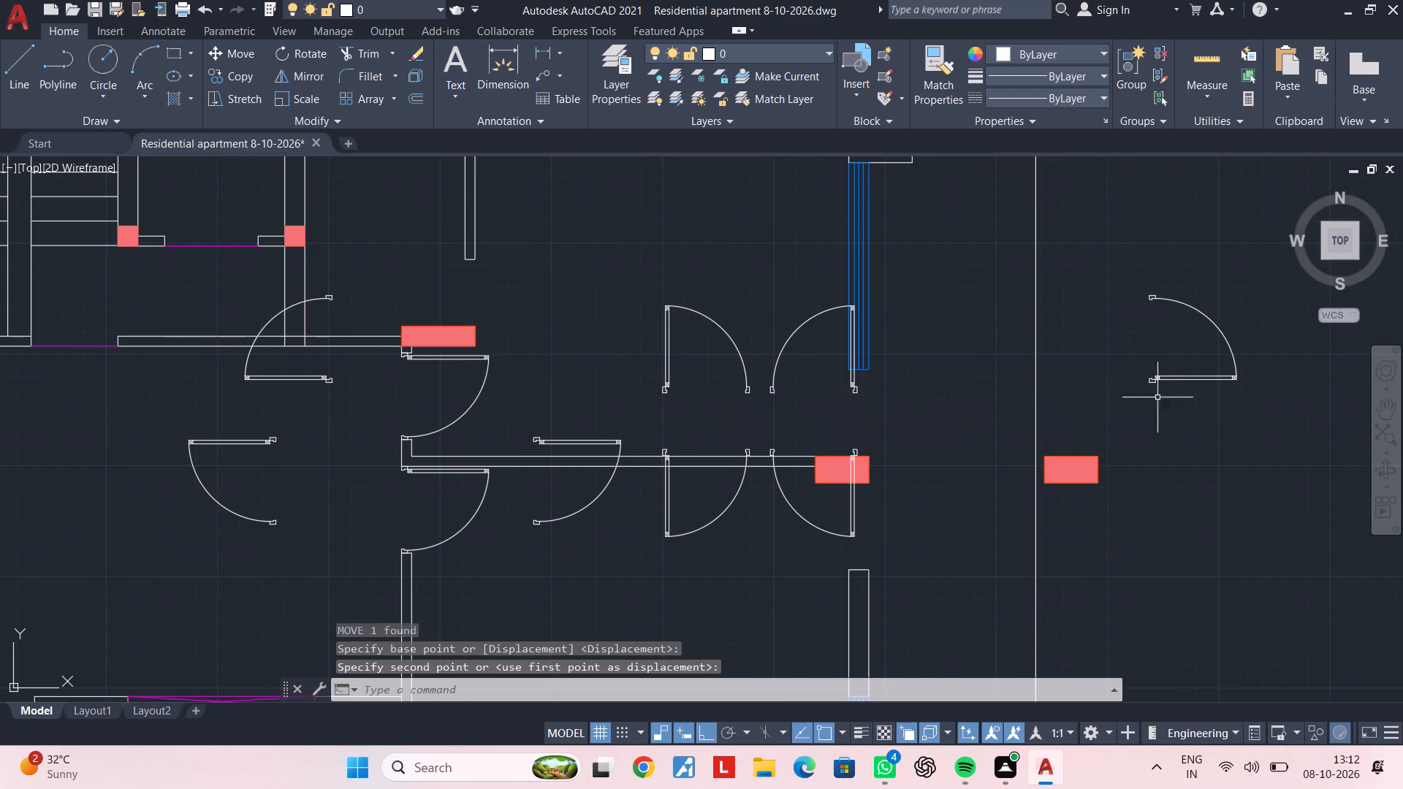
key("Escape")
Move the southeast horizontal-leaf door east, outside the plan below the other relocated door.
left_click(612, 442)
type("m")
key("space")
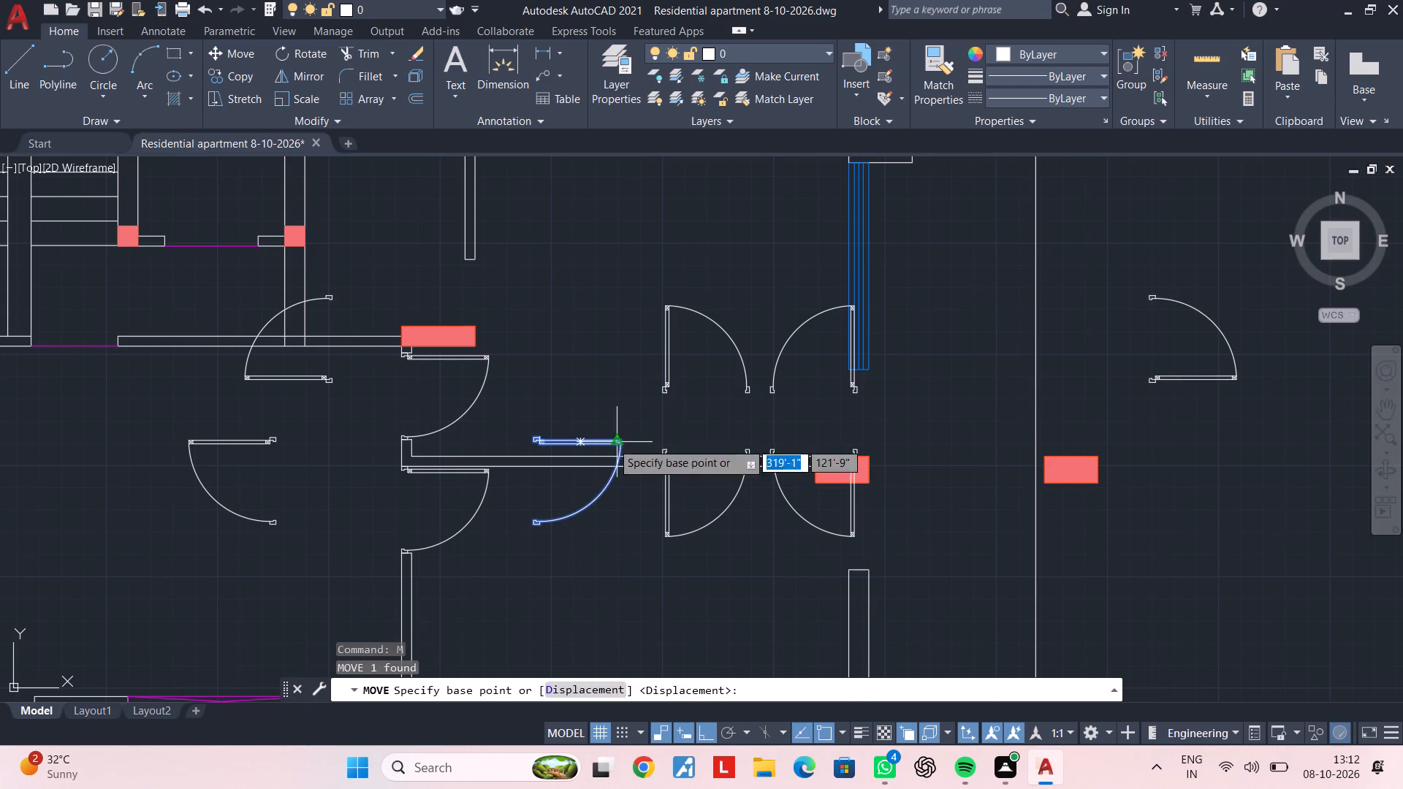
left_click(611, 442)
left_click(1294, 443)
scroll(1094, 468, "down", 1)
middle_click_drag(1100, 467, 1152, 449)
key("Escape")
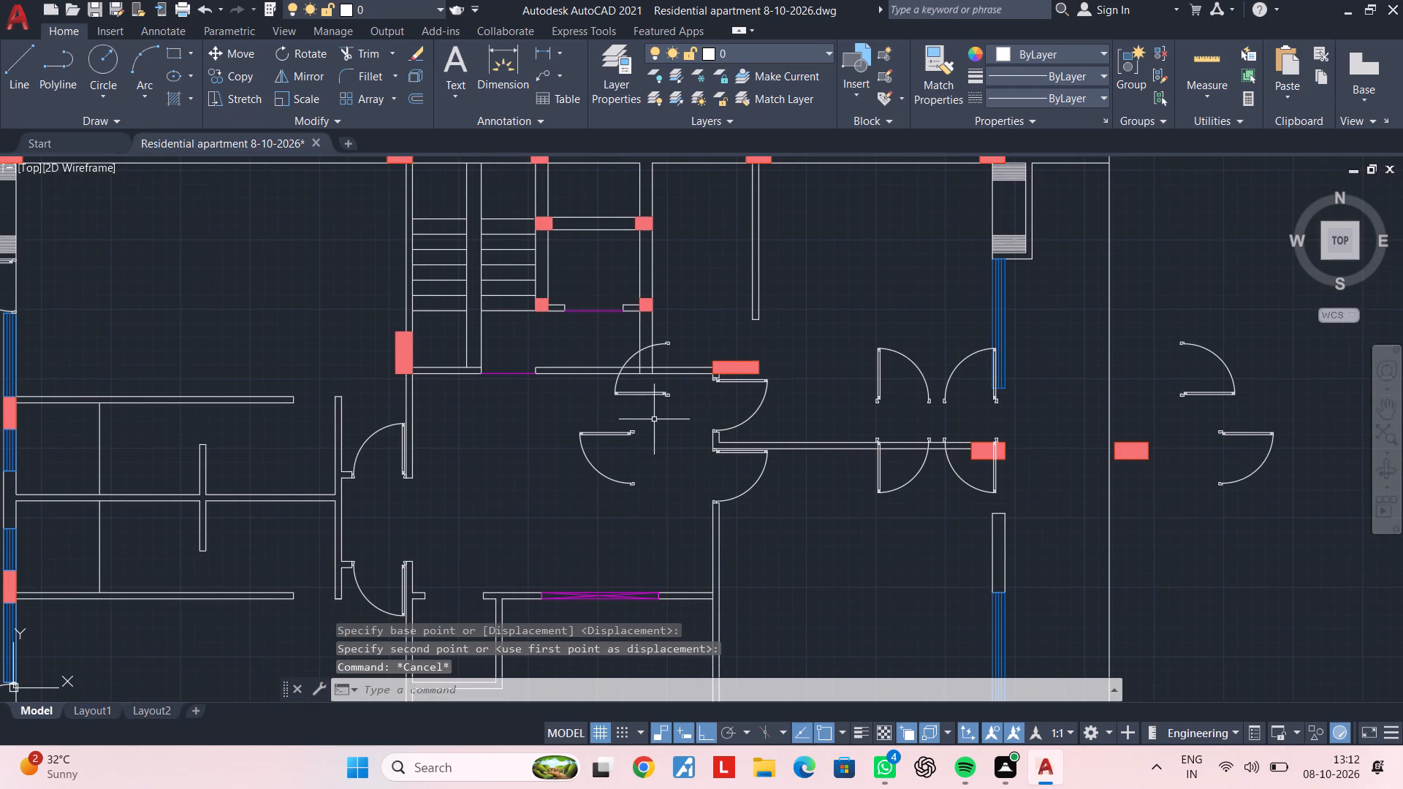
Move the two horizontal-leaf doors west of the column openings about 43'-9" east, outside the plan beside the relocated doors.
left_click(648, 394)
left_click(616, 433)
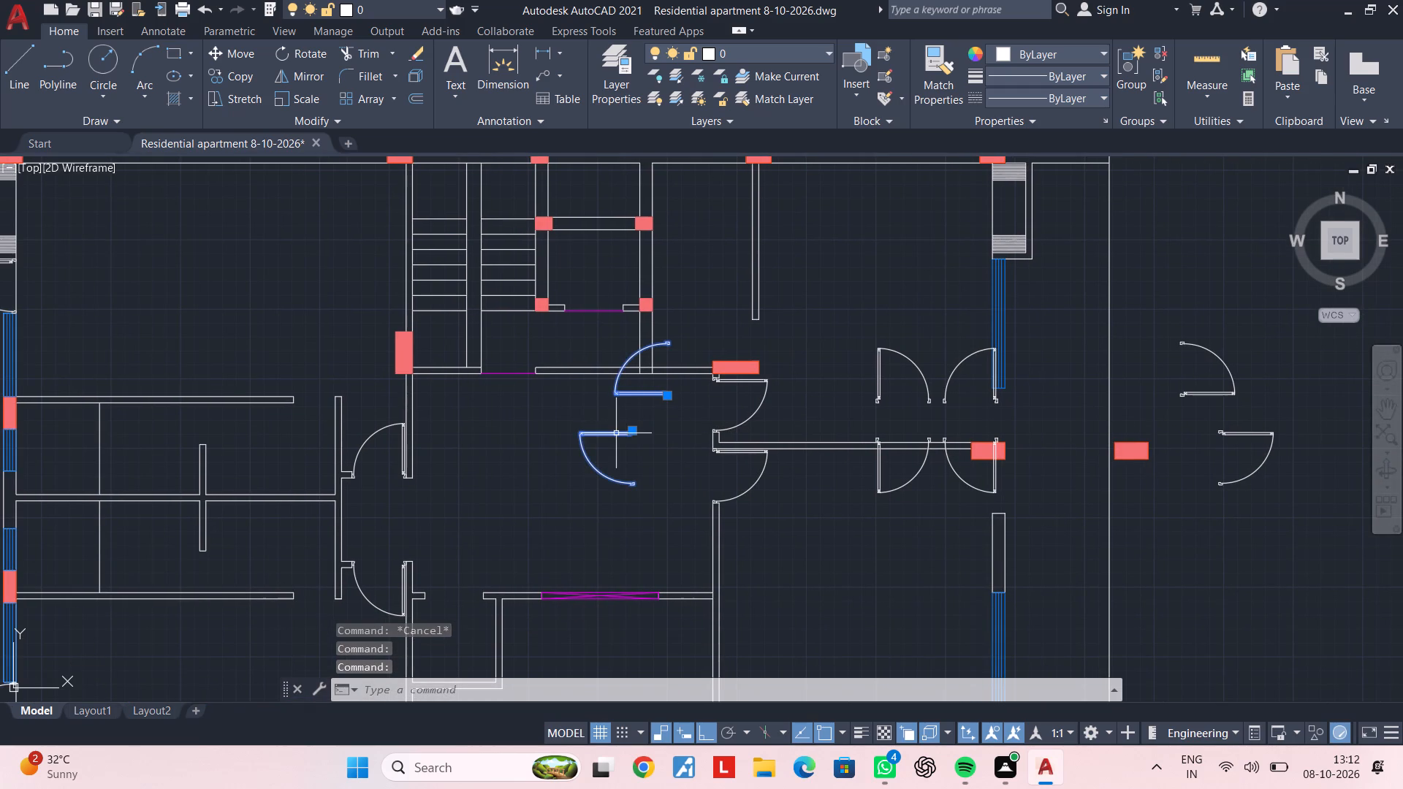
type("m")
key("space")
left_click_drag(606, 433, 653, 434)
middle_click_drag(856, 435, 550, 457)
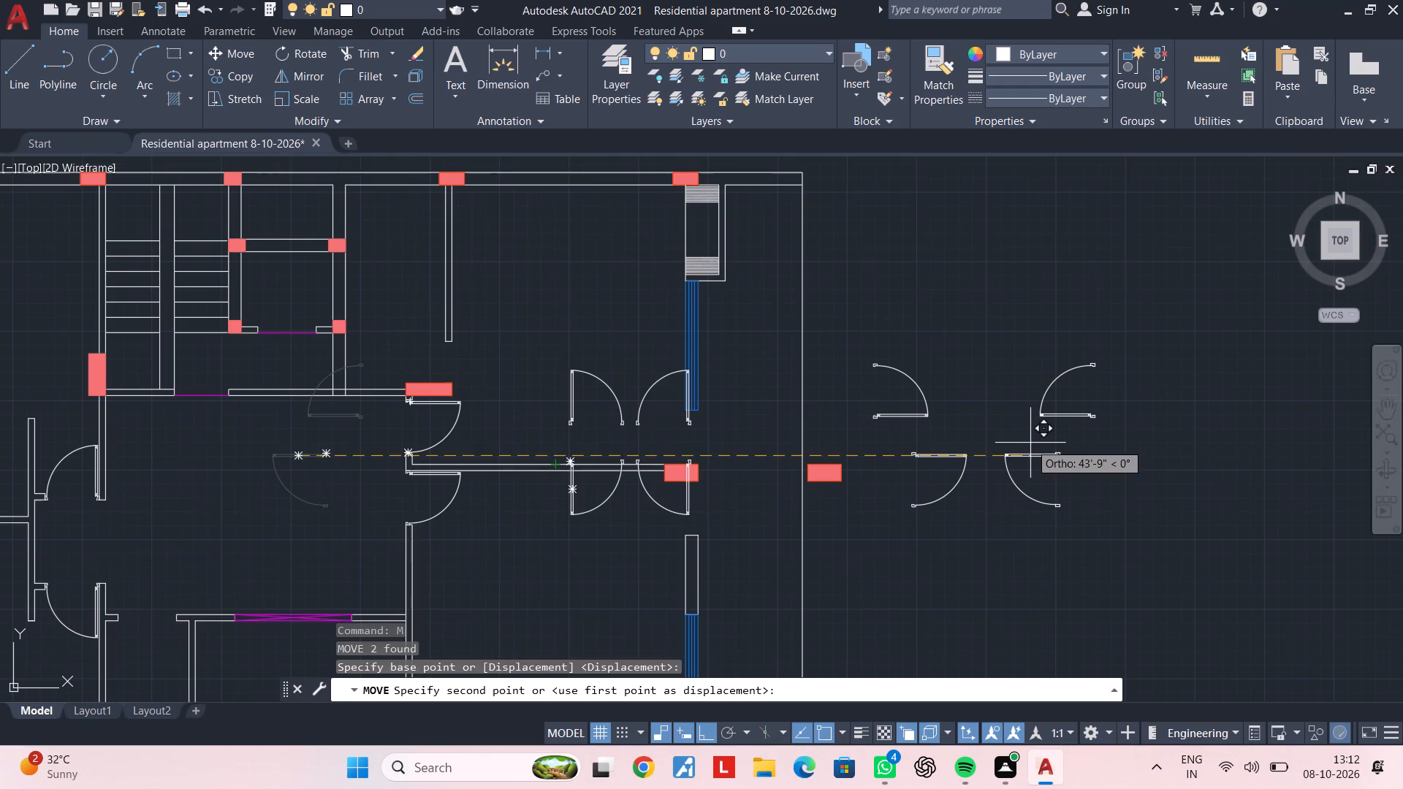
left_click(1032, 443)
key("Escape")
key("Escape")
key("Escape")
key("Escape")
key("Escape")
middle_click_drag(595, 442, 691, 411)
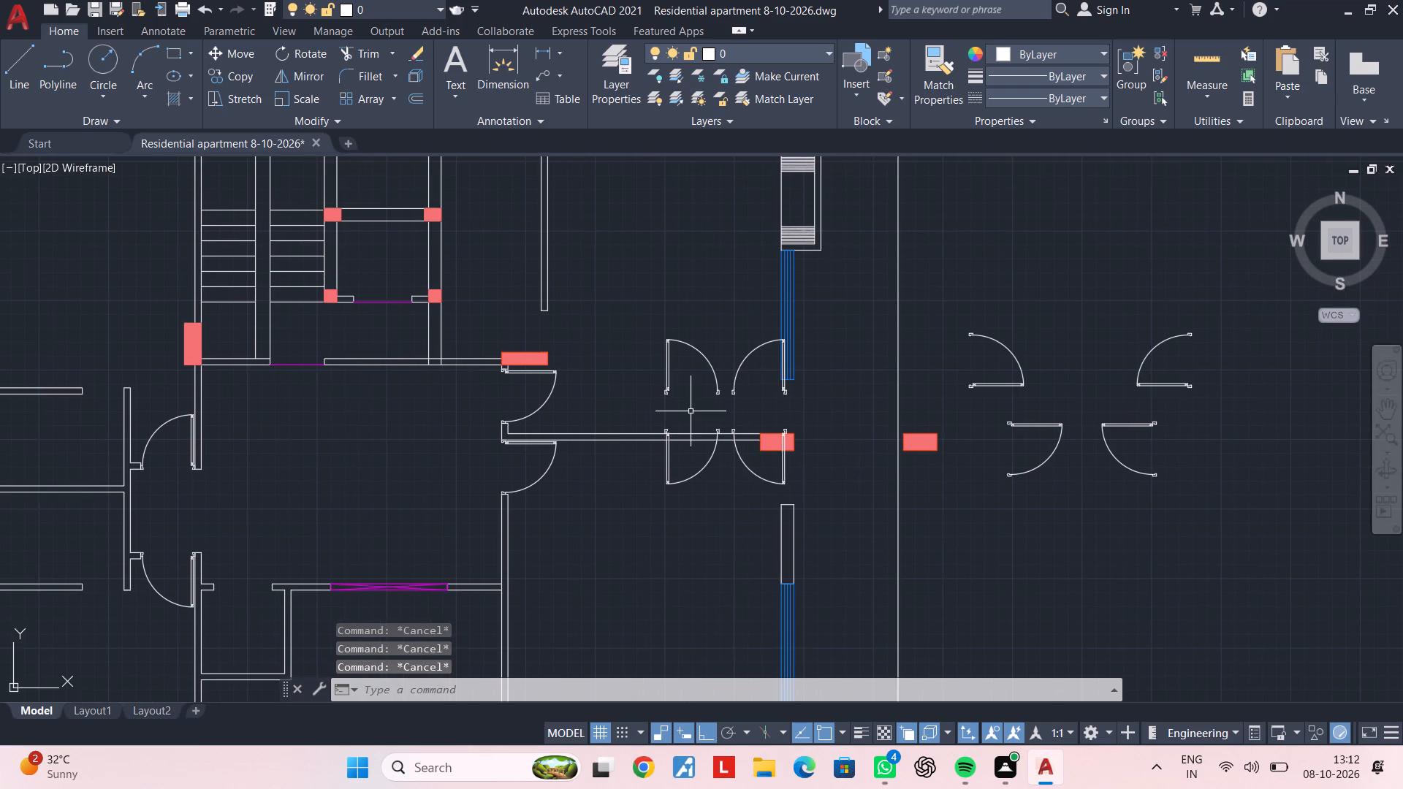
Save the drawing.
key("ctrl+s")
key("ctrl+s")
Move the four vertical-leaf doors around the east partition end outside the plan, east of the horizontal-leaf doors.
middle_click_drag(567, 432, 675, 421)
key("Escape")
key("Escape")
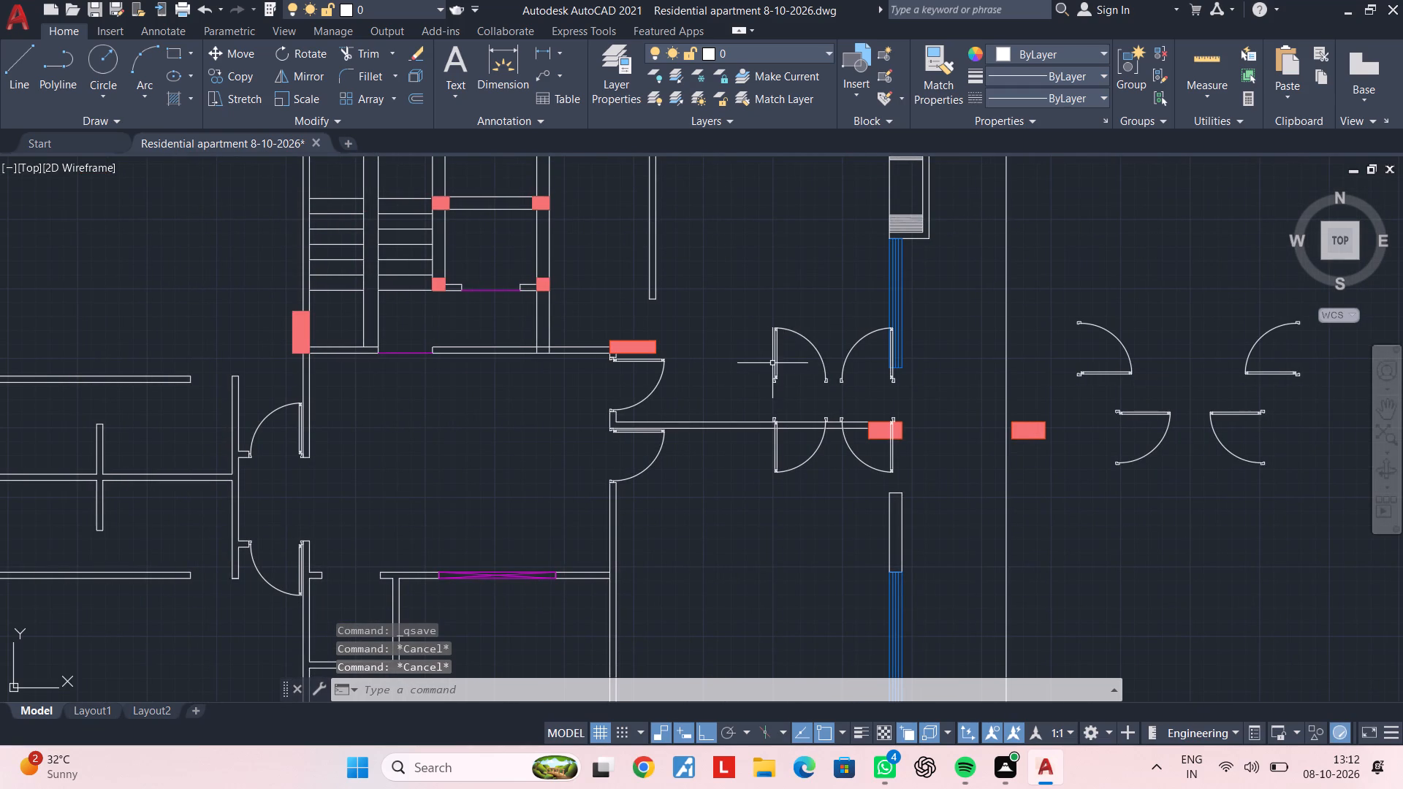
left_click(777, 362)
left_click(849, 358)
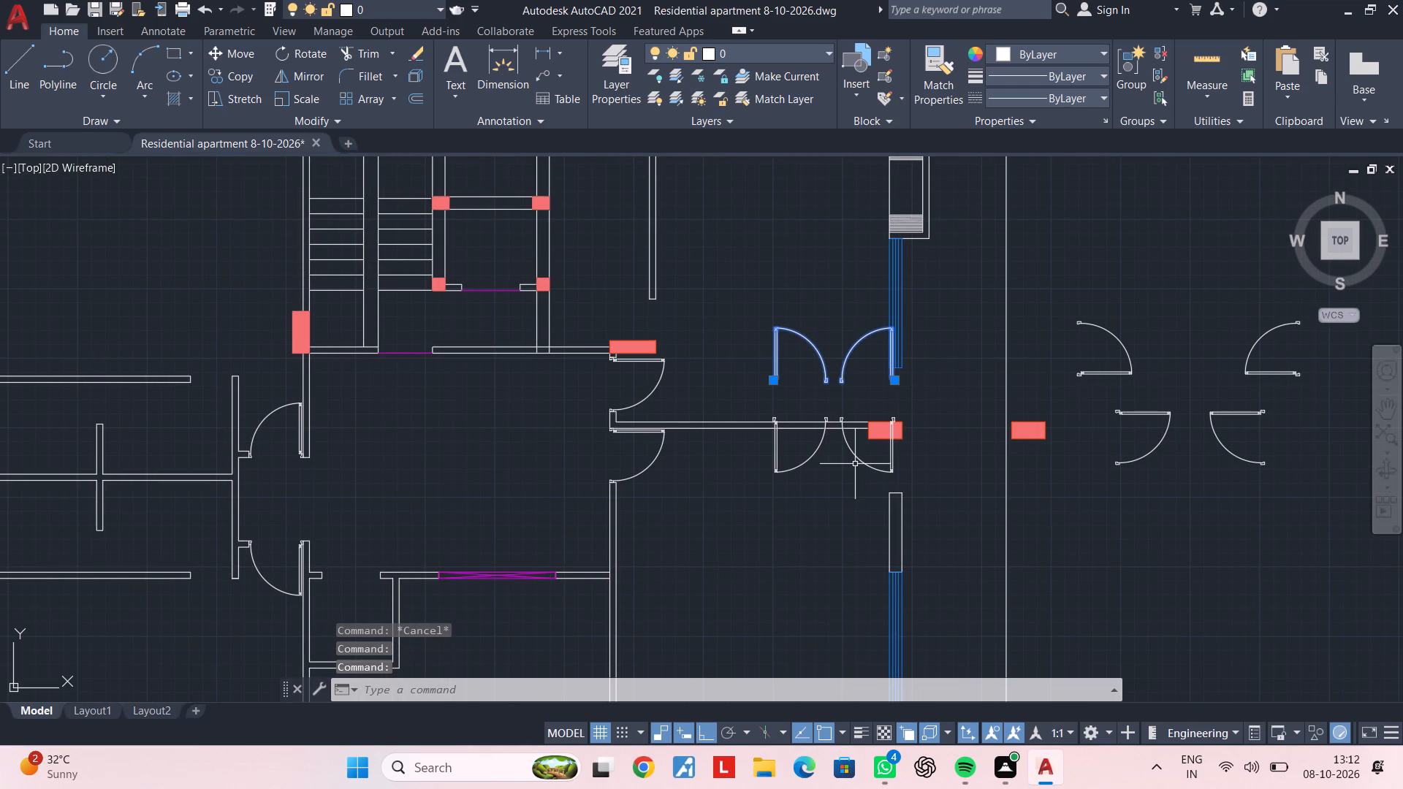
left_click(860, 460)
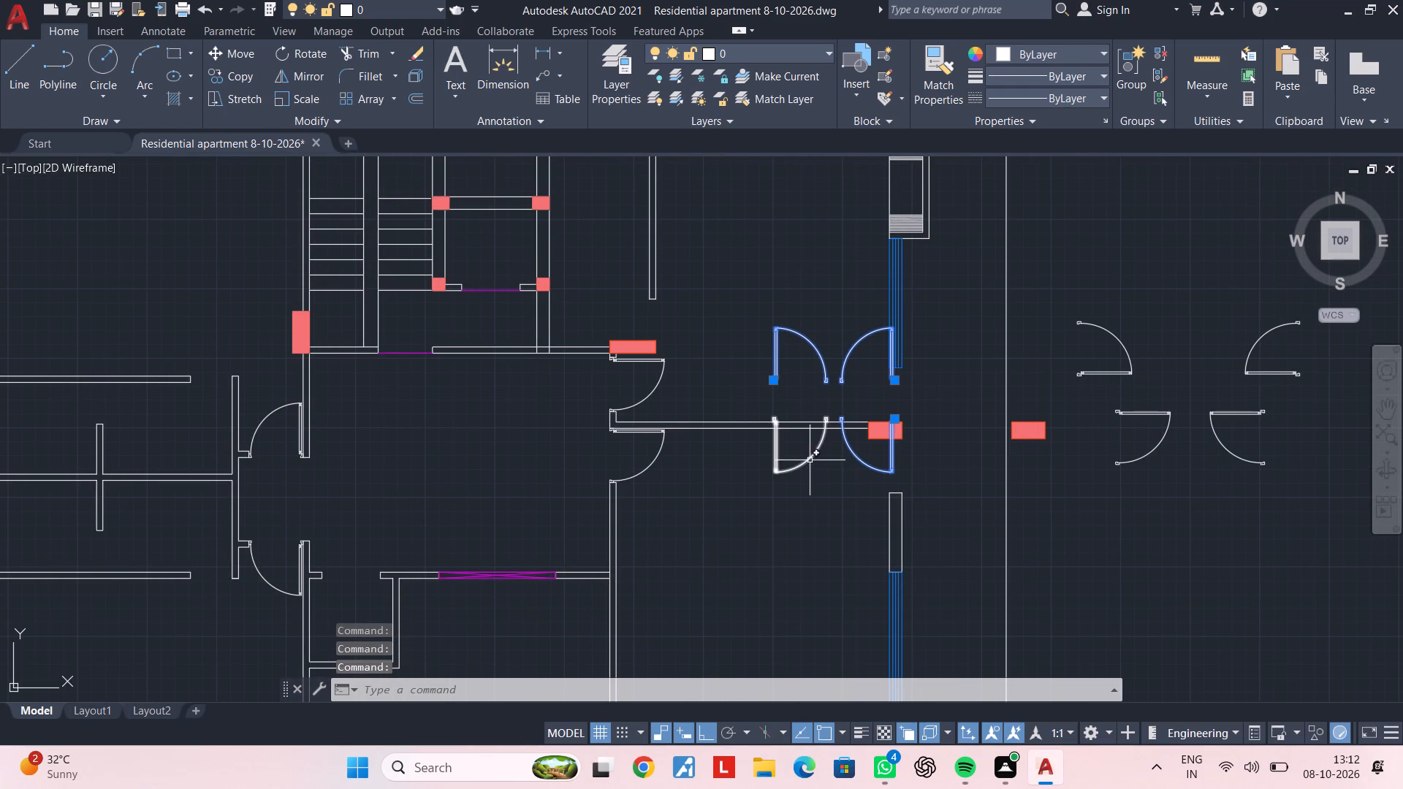
left_click(810, 460)
type("m")
key("space")
left_click_drag(795, 460, 821, 460)
middle_click_drag(1064, 465, 731, 485)
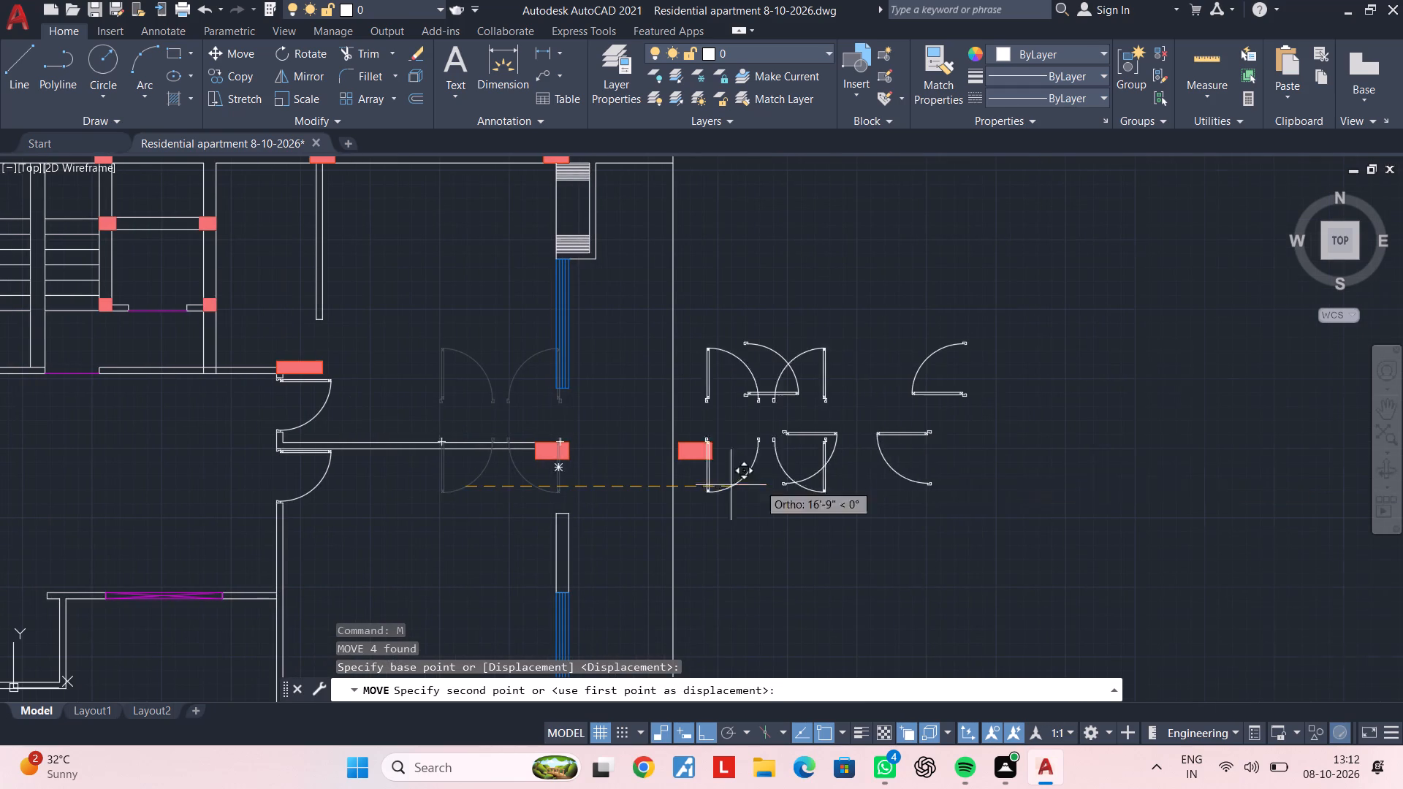
left_click(1100, 472)
key("Escape")
key("Escape")
key("Escape")
key("Escape")
key("Escape")
key("Escape")
key("Escape")
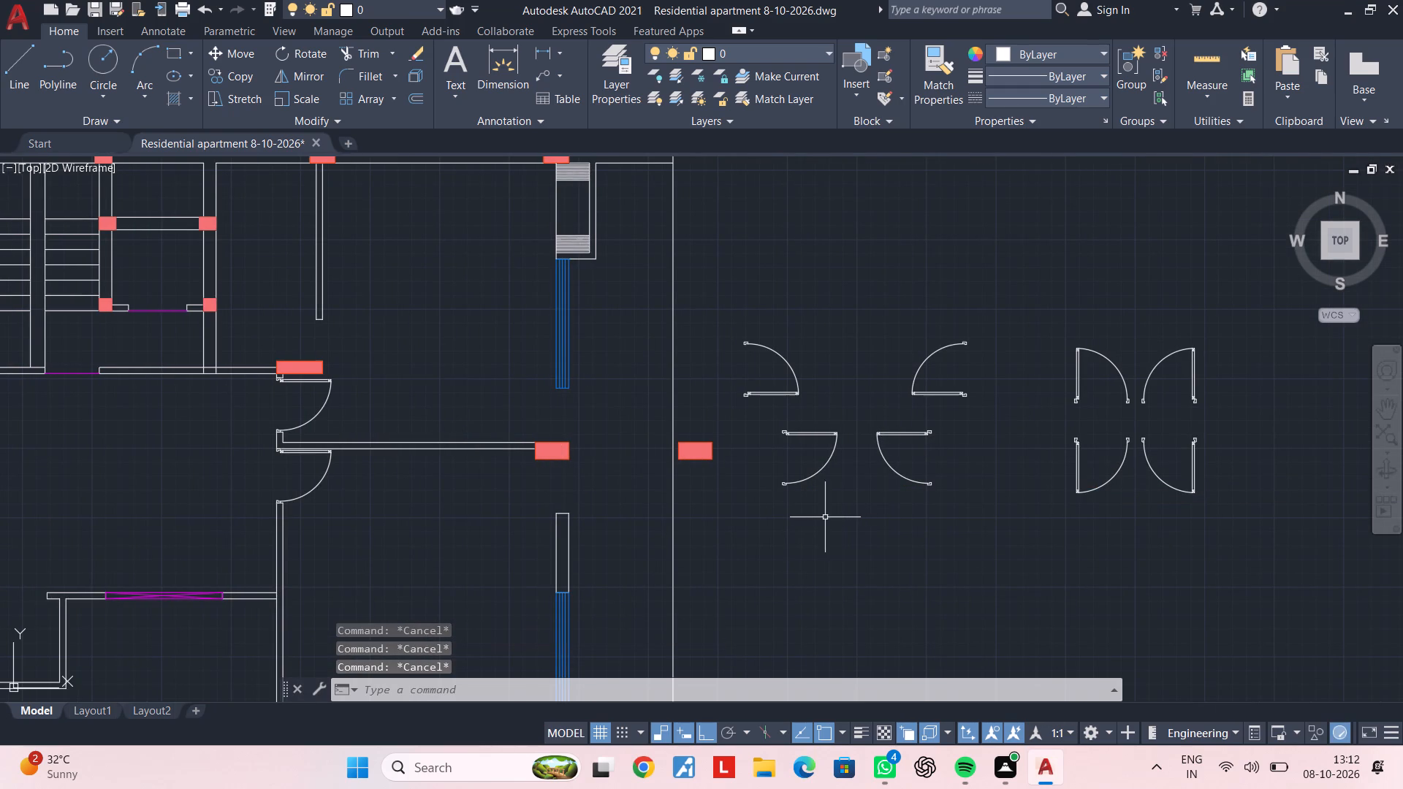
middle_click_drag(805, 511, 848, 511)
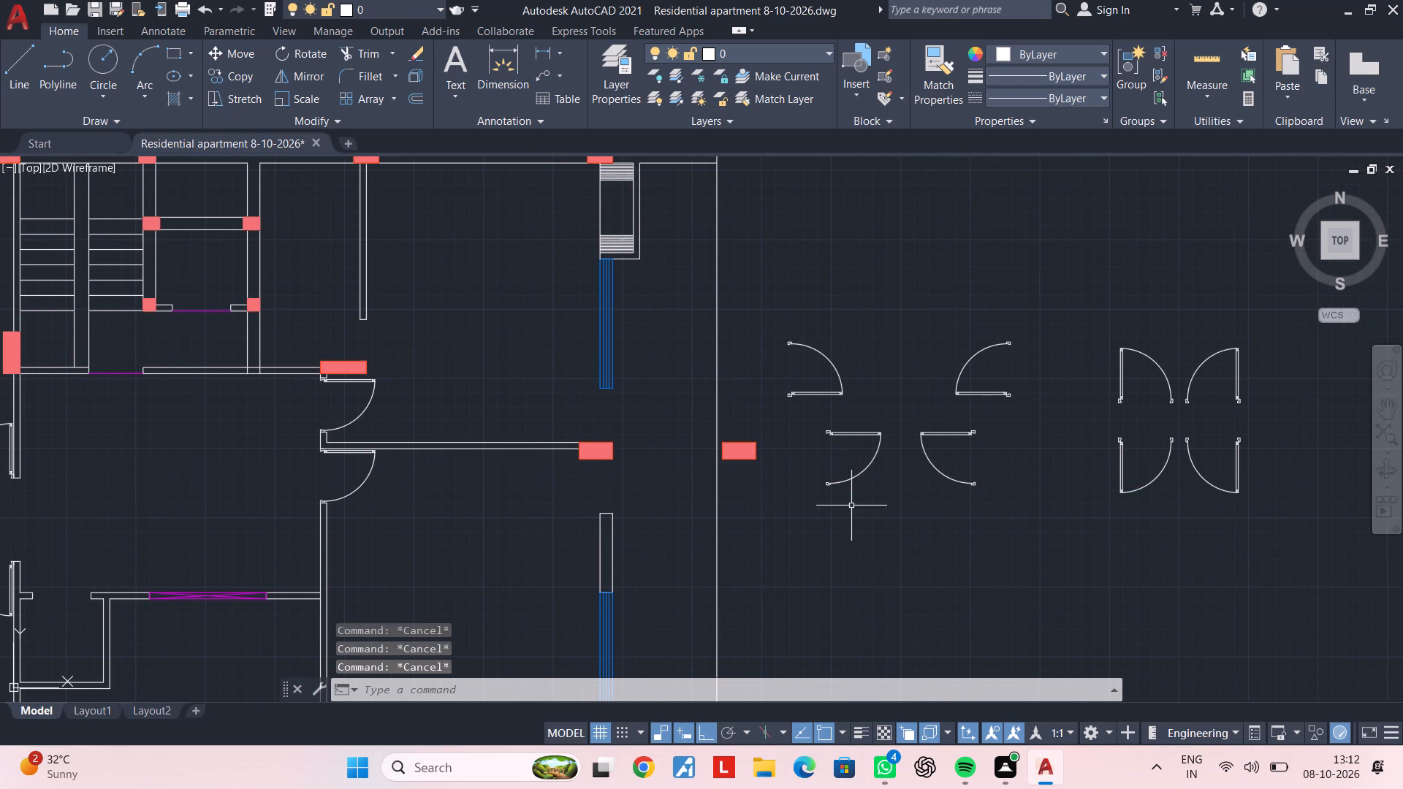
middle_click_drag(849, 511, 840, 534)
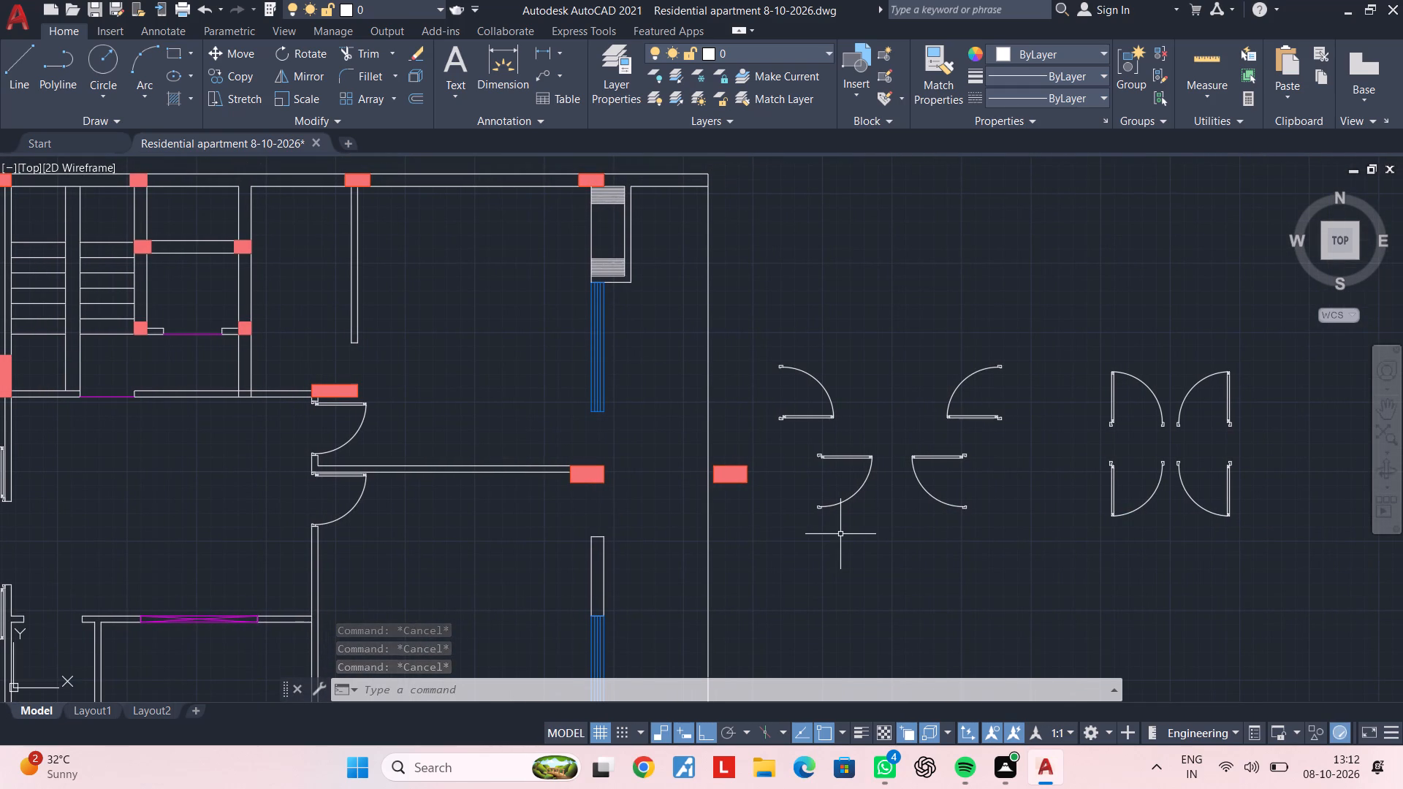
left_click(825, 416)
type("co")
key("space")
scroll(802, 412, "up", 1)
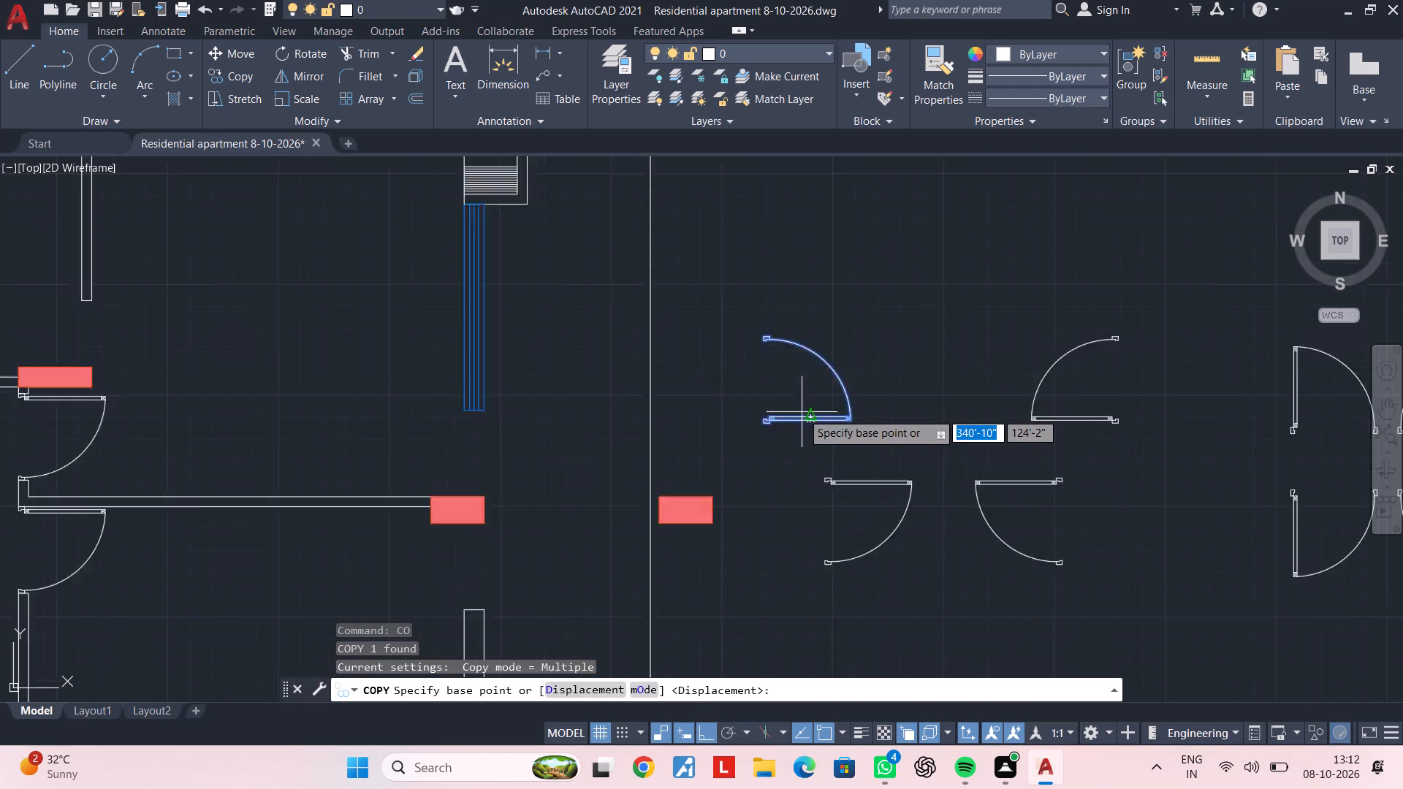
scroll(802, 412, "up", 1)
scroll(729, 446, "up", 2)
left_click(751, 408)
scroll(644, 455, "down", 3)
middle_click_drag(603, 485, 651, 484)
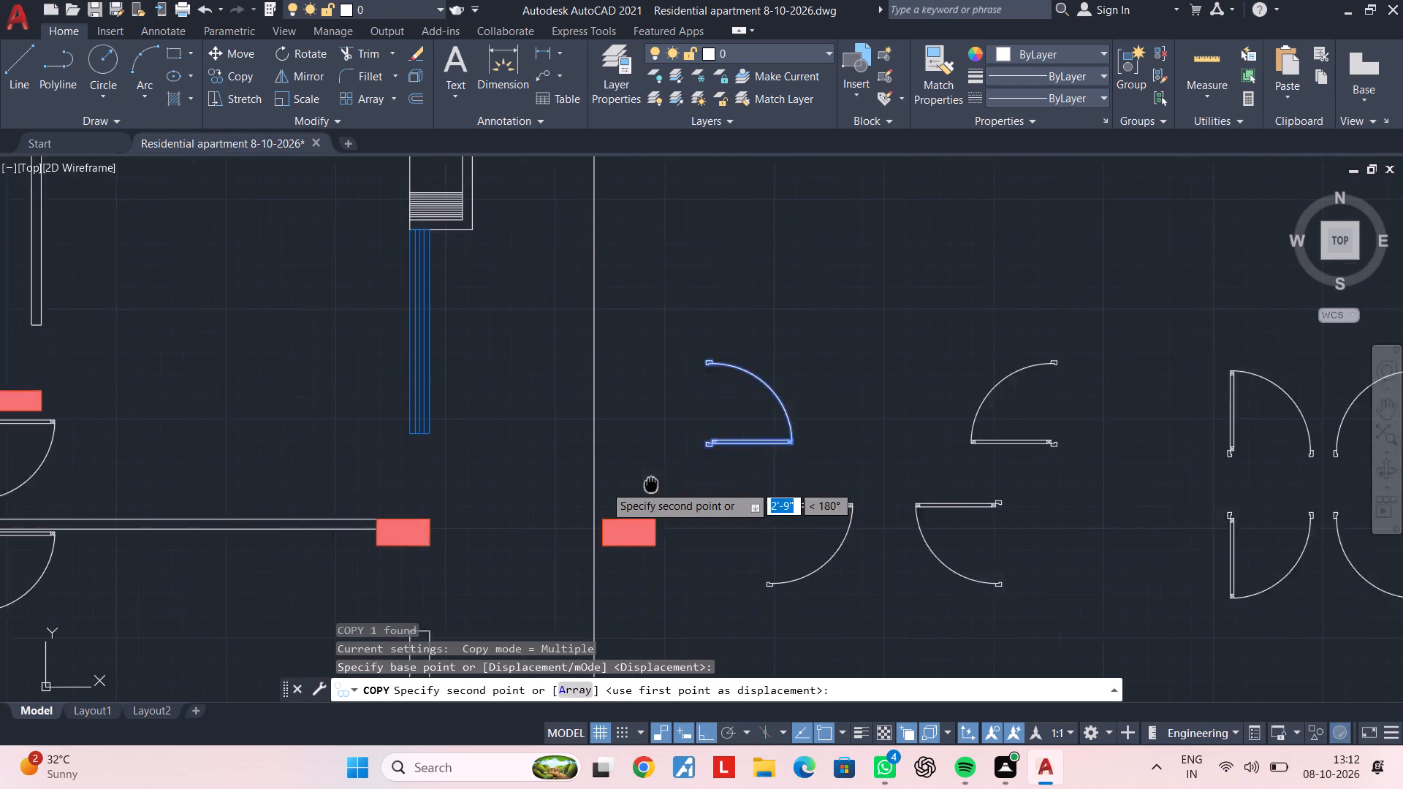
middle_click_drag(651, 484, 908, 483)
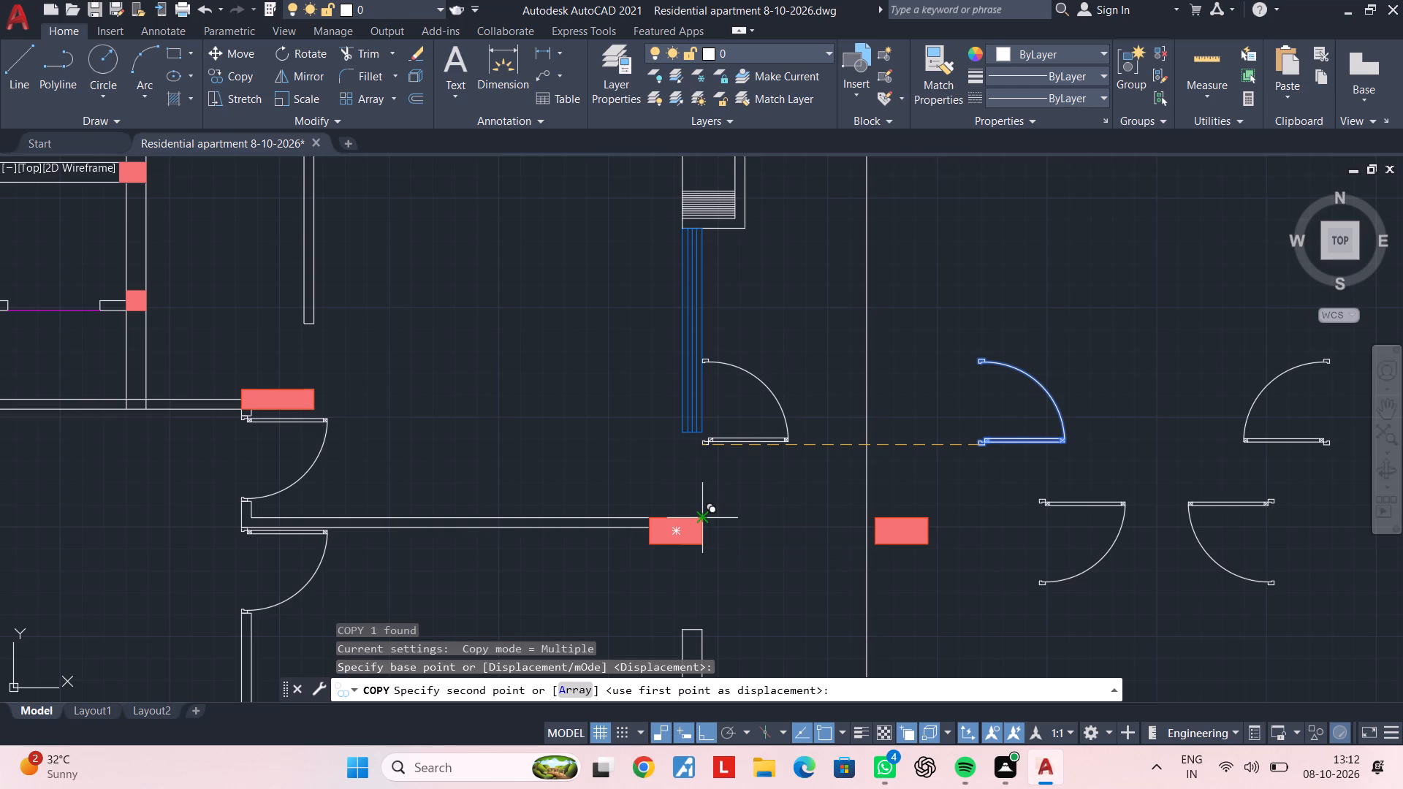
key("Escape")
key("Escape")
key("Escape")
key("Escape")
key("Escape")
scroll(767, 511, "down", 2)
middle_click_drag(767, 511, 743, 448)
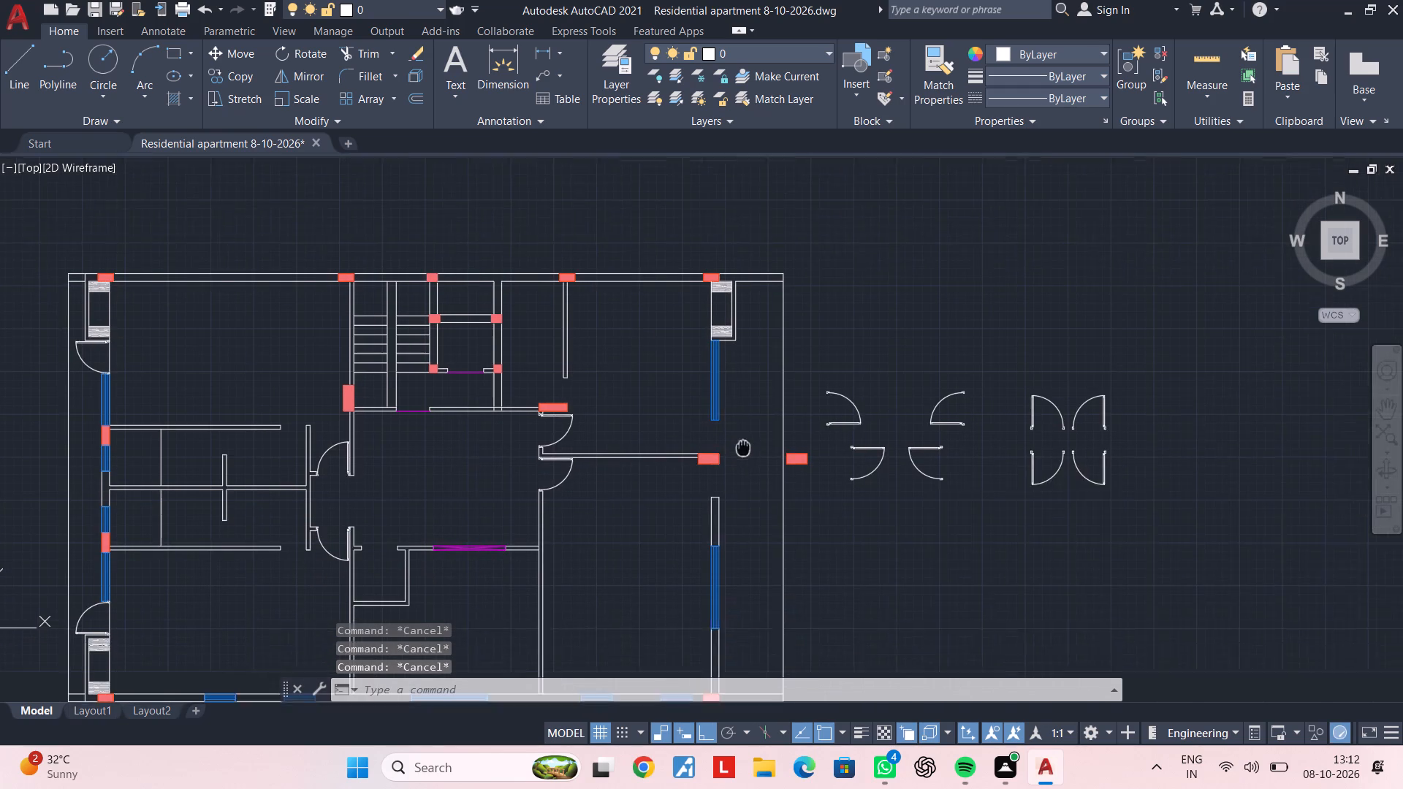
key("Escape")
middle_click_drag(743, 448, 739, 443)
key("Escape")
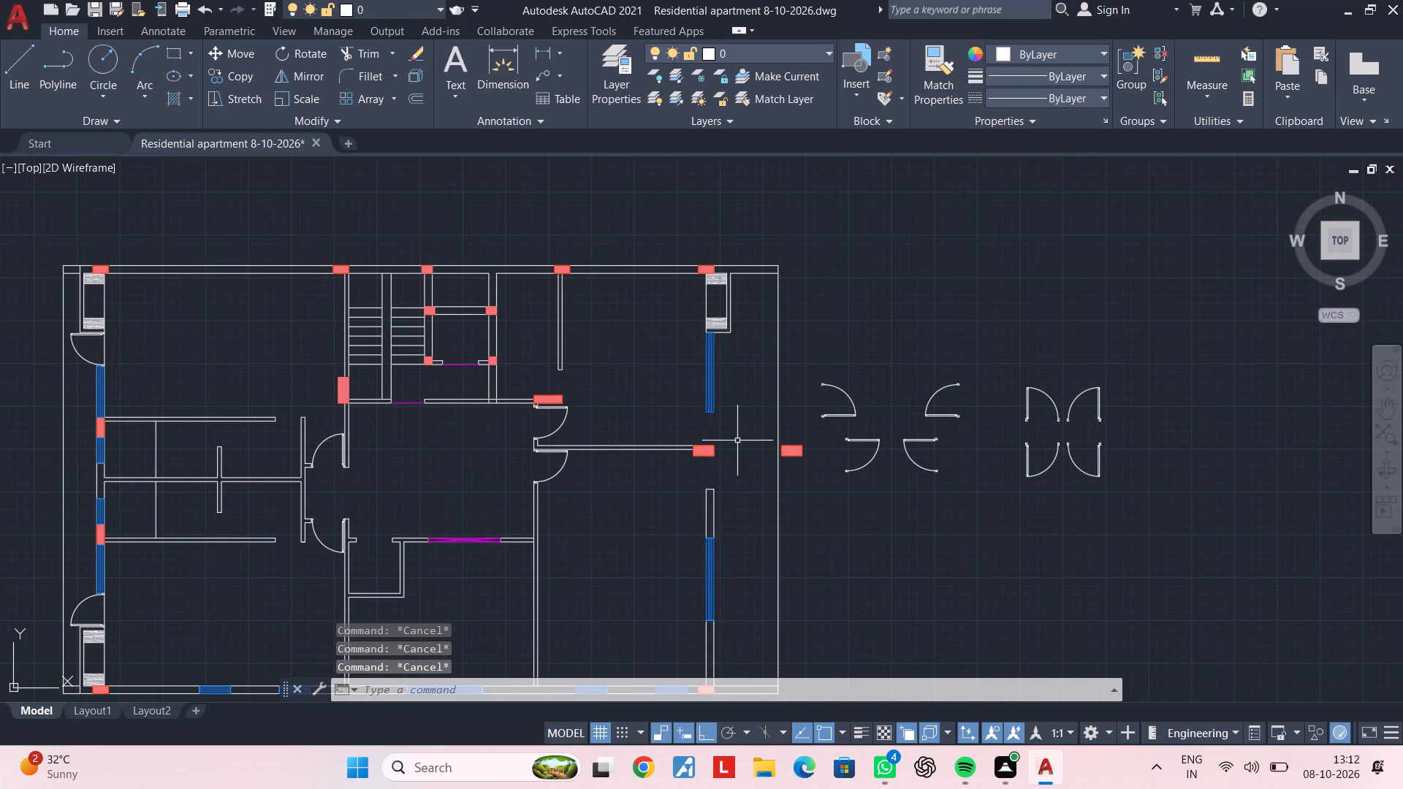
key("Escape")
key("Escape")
Draw a 3'-3" vertical line from the east window's southeast corner down to the northeast corner of the partition-end column.
type("l")
key("space")
scroll(688, 419, "up", 2)
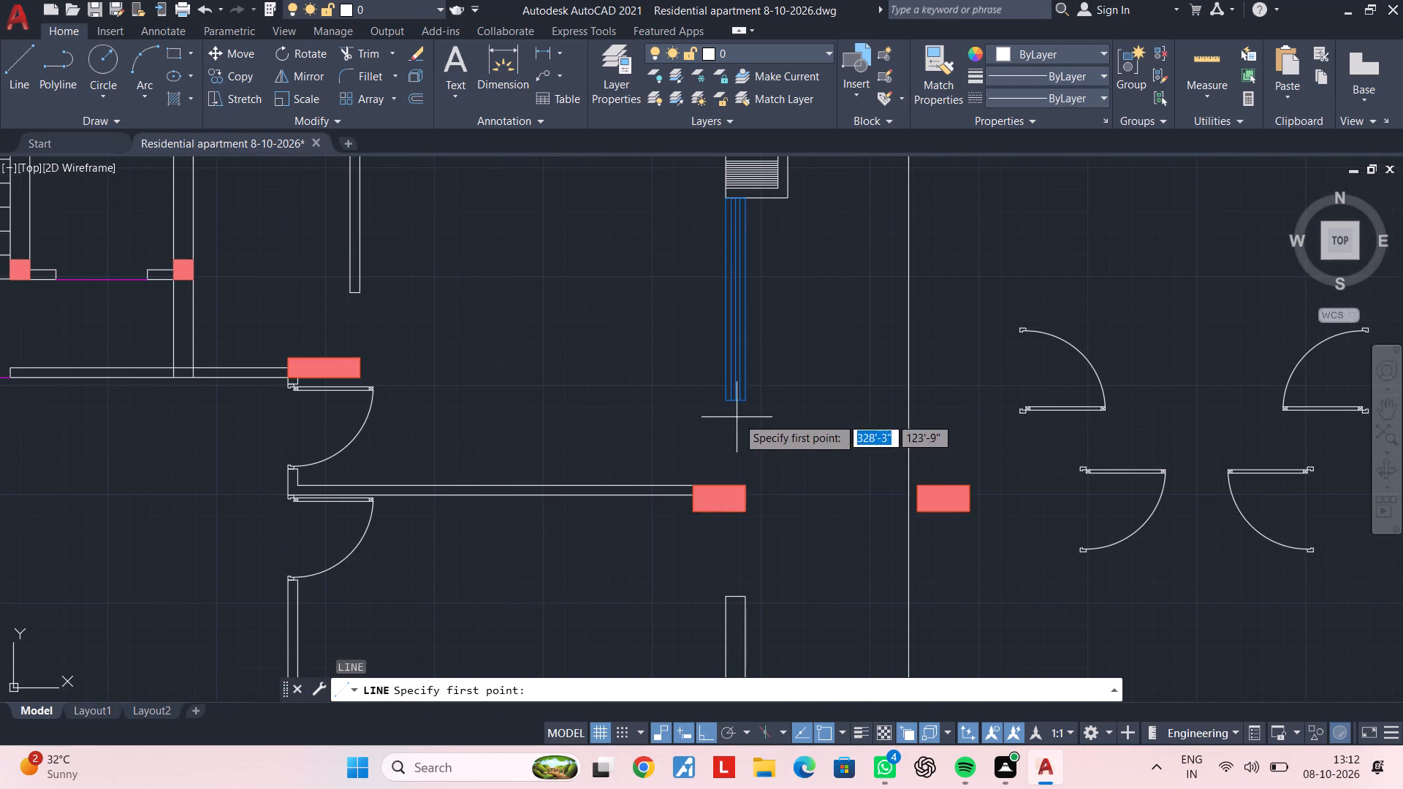
left_click(745, 400)
left_click(750, 487)
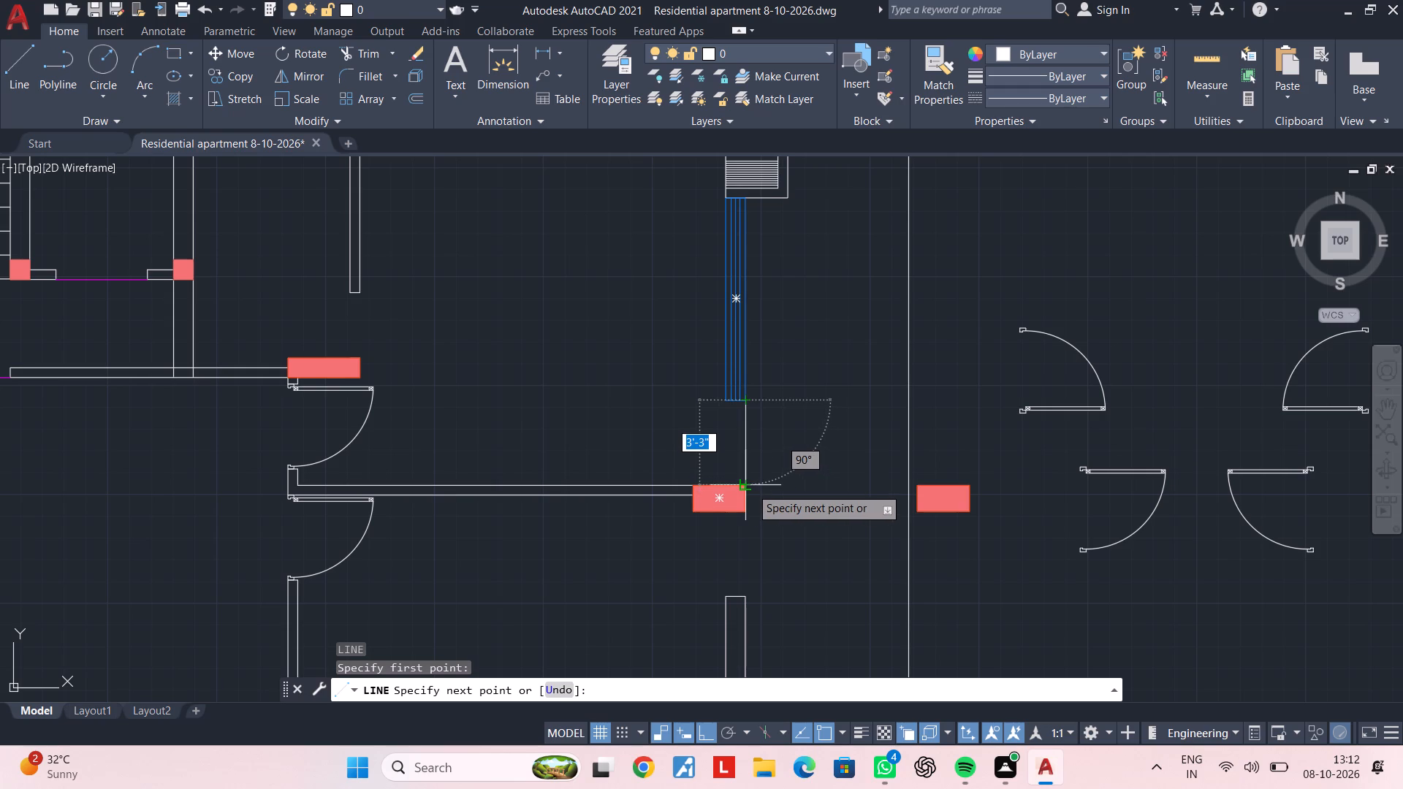
key("Escape")
key("Escape")
Draw a vertical line from the column's southeast corner down to the northeast corner of the wall segment below.
middle_click_drag(777, 547, 755, 466)
key("Escape")
key("space")
key("space")
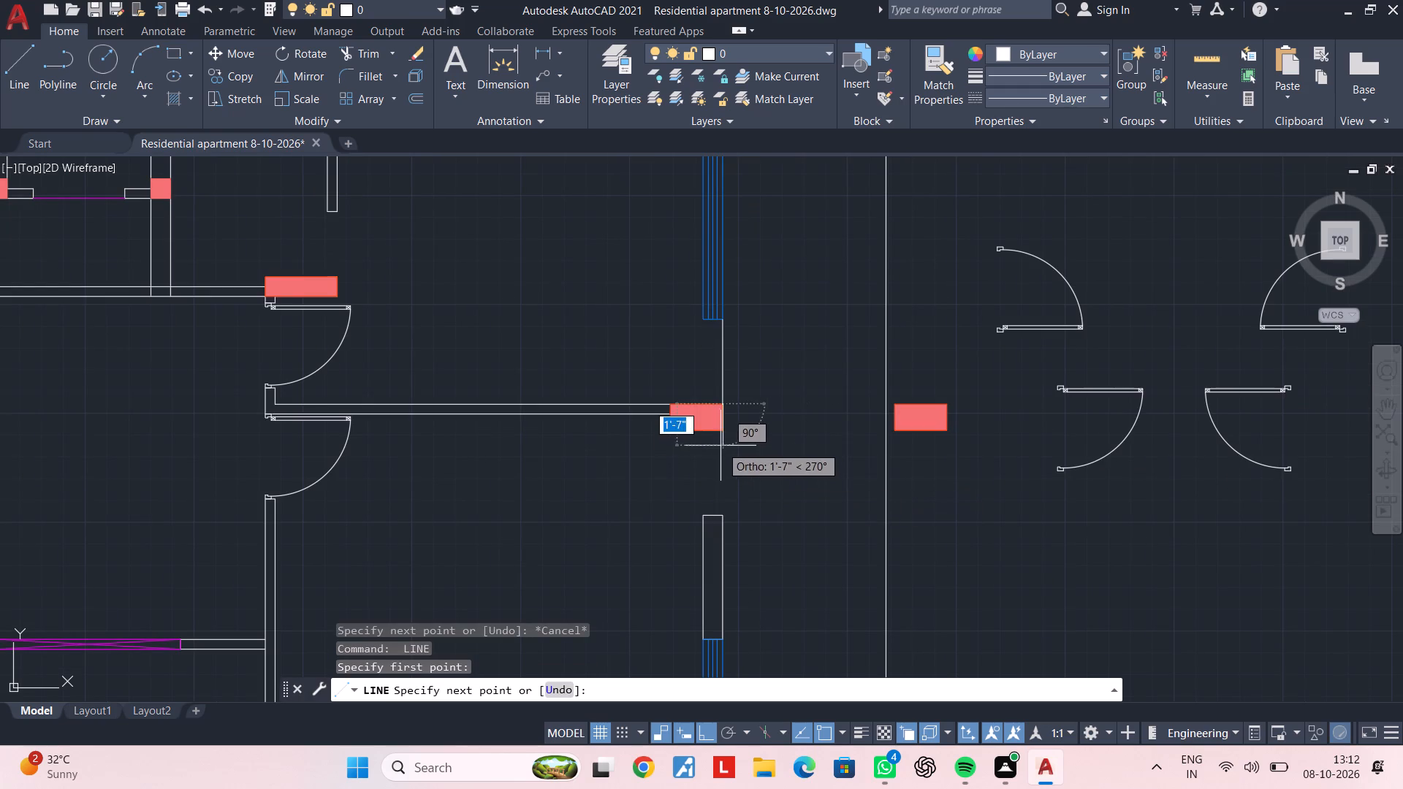
key("Escape")
key("space")
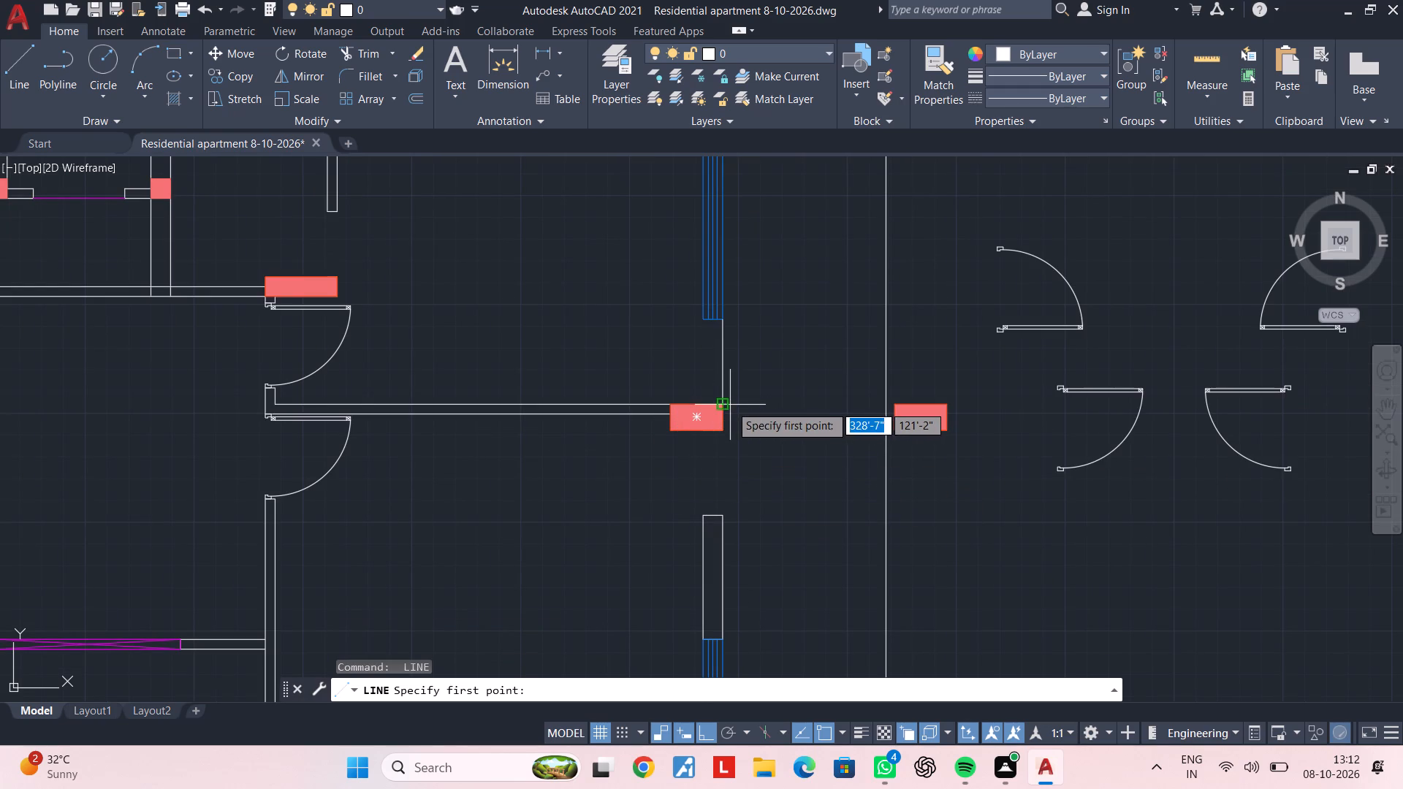
left_click(720, 433)
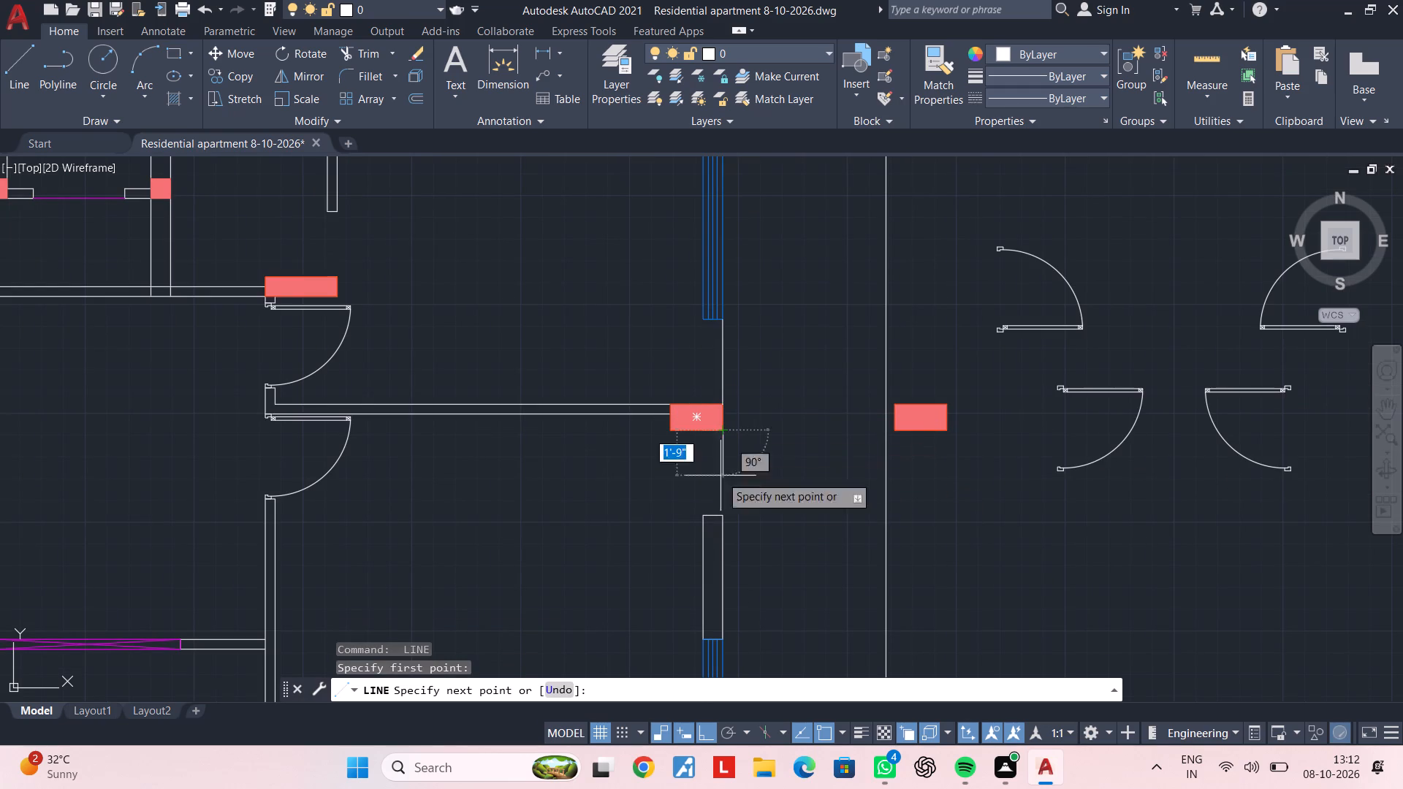
left_click(723, 514)
key("Escape")
key("Escape")
key("Escape")
key("Escape")
key("Escape")
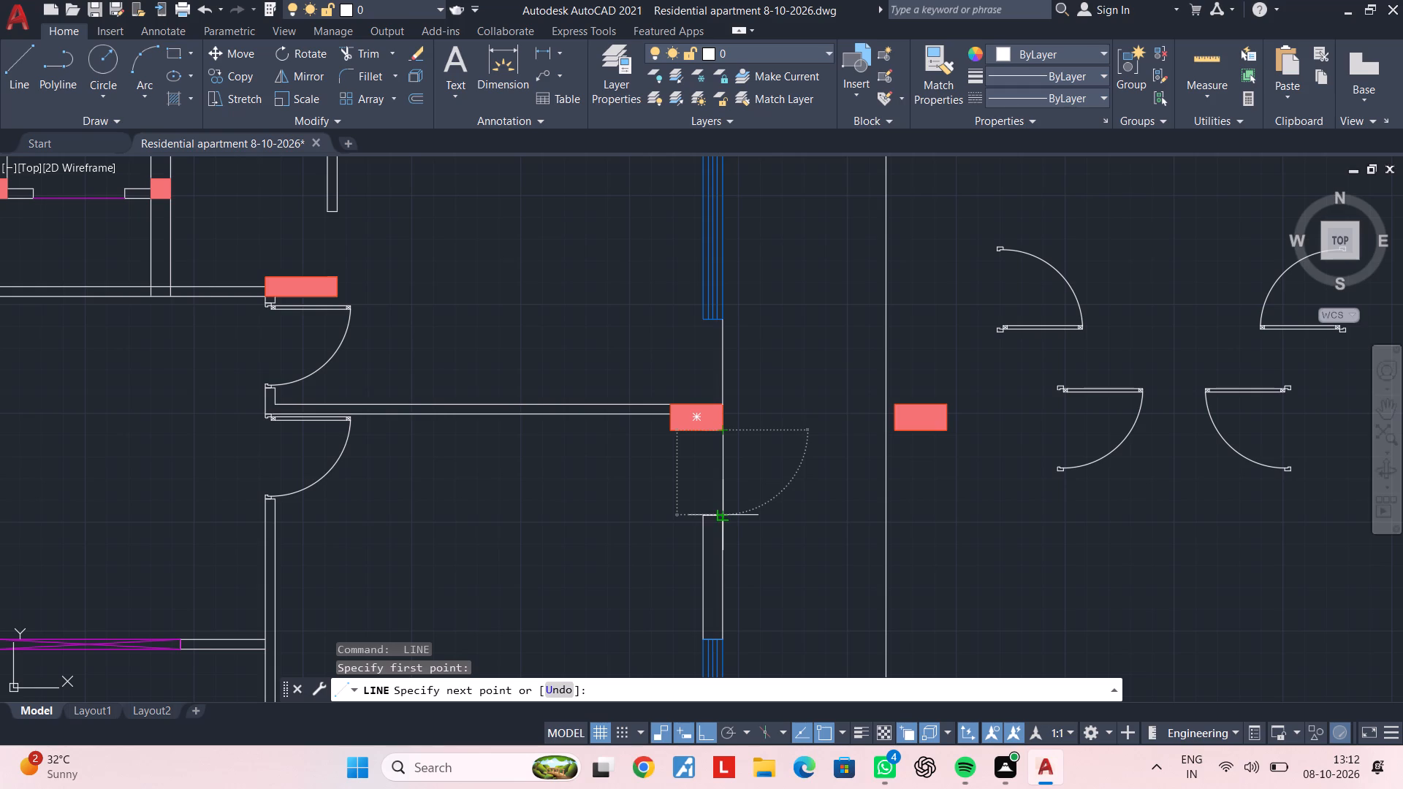
key("Escape")
key("Escape")
Copy the southeast horizontal-leaf spare door by its upper outer frame corner to the column's southeast corner, filling the opening below it.
middle_click_drag(1121, 474, 1046, 490)
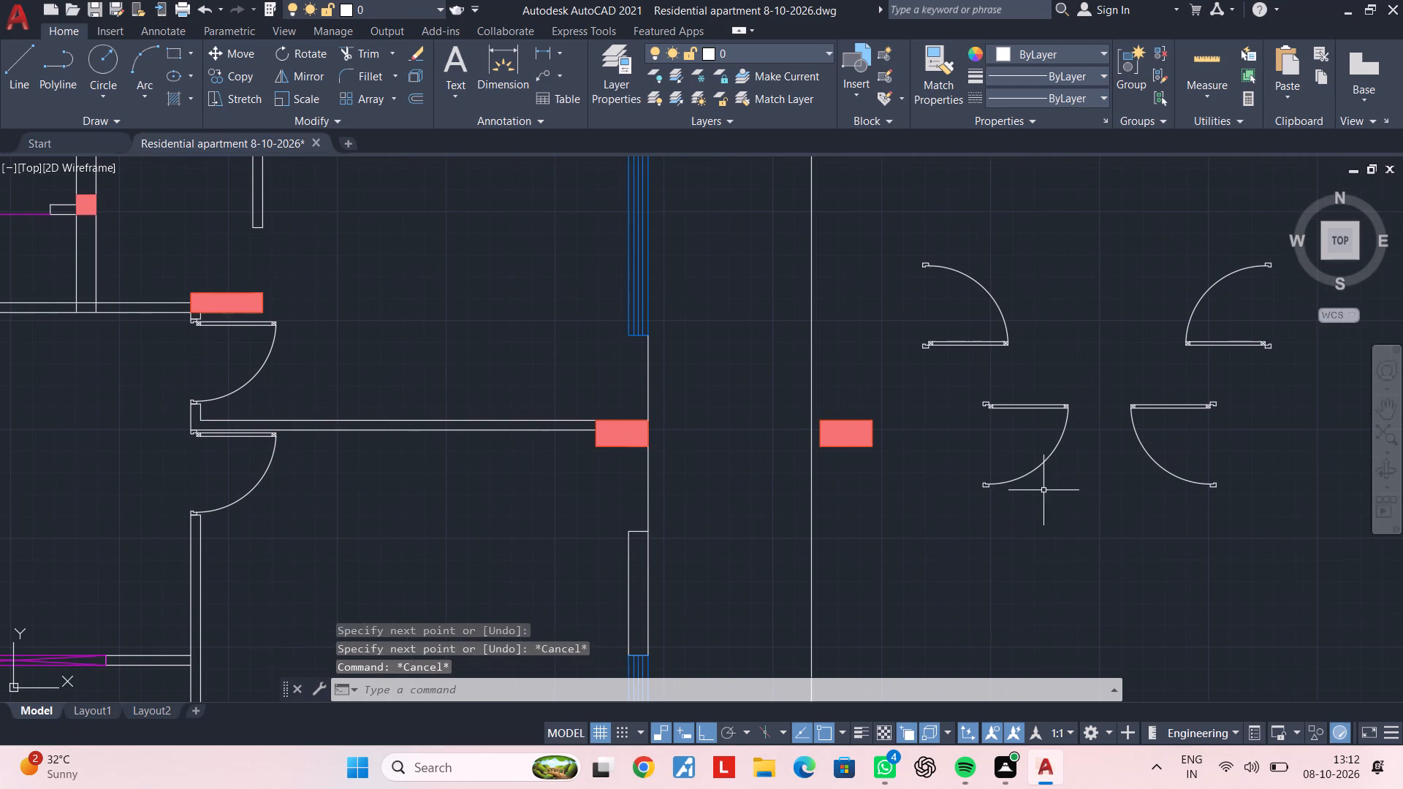
key("Escape")
key("Escape")
key("Escape")
key("Escape")
key("Escape")
key("Escape")
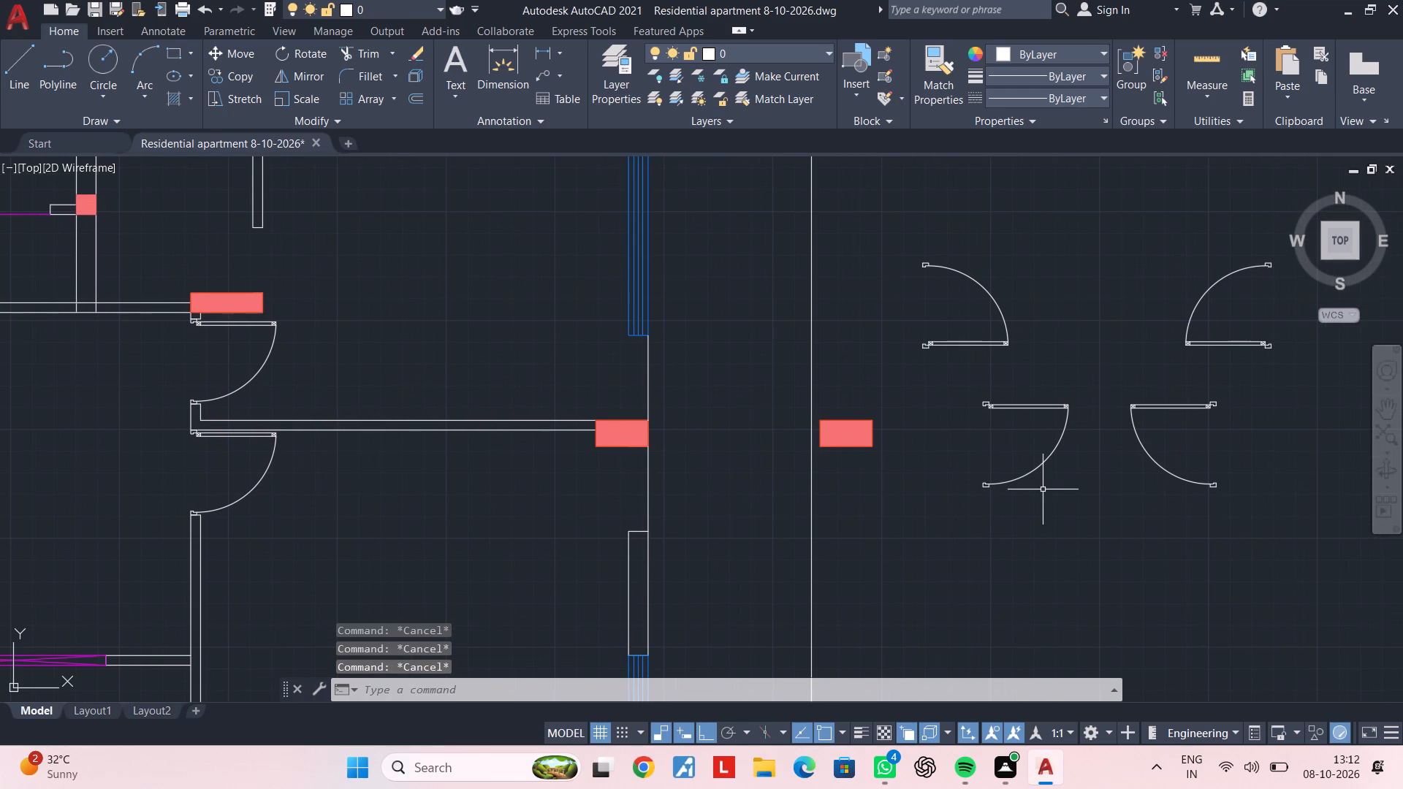
left_click(1162, 468)
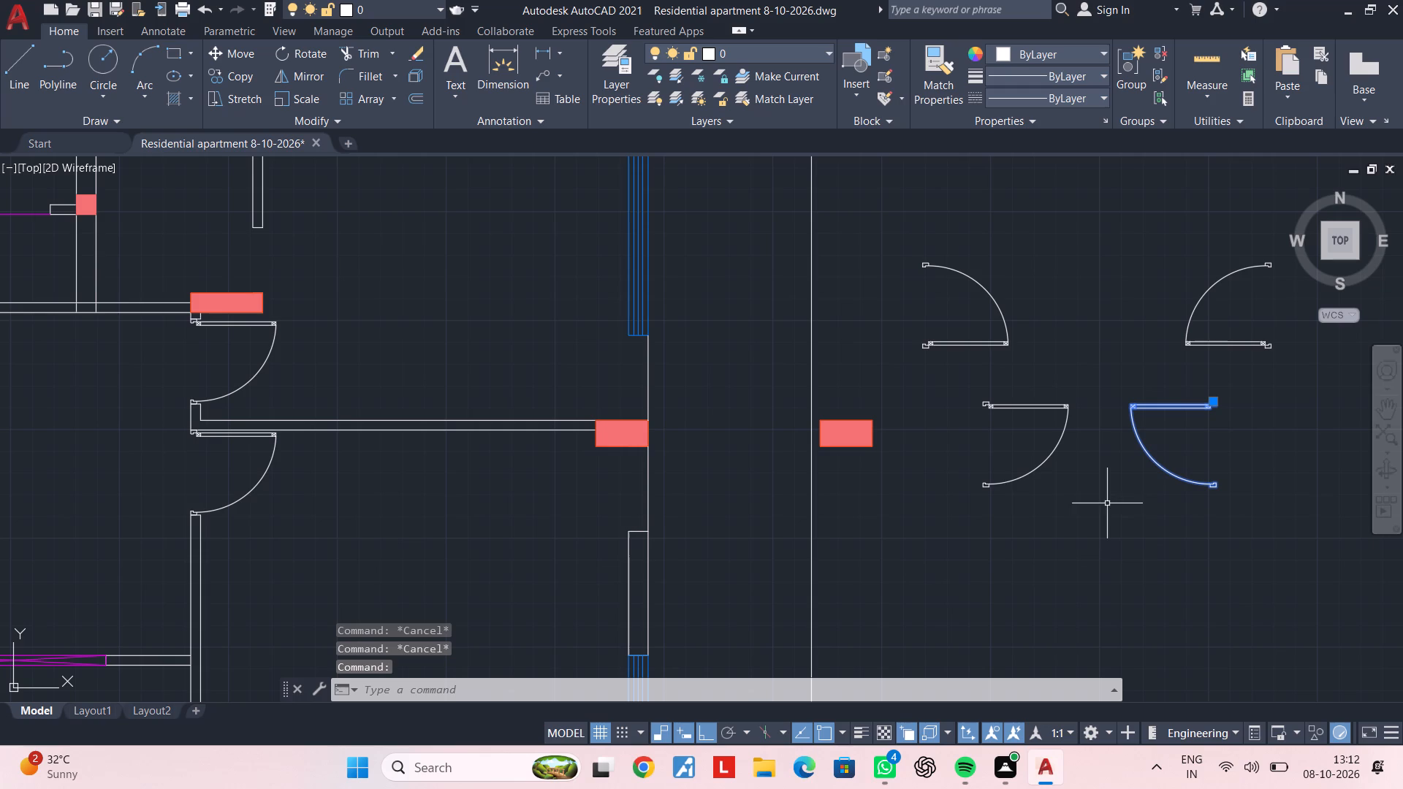
key("c")
type("o")
key("space")
scroll(1228, 416, "up", 3)
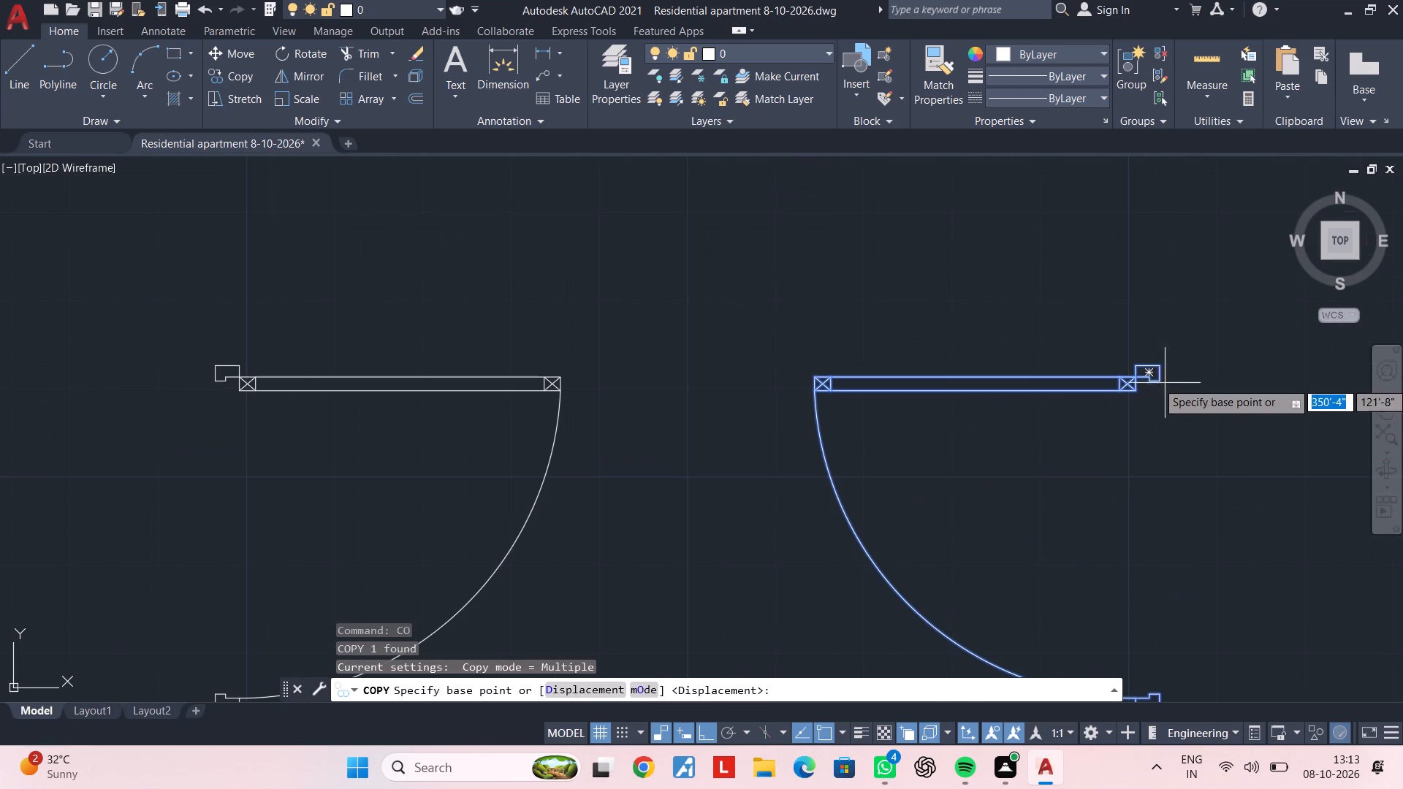
left_click(1157, 364)
scroll(849, 454, "down", 4)
middle_click_drag(894, 454, 1187, 439)
scroll(1186, 439, "up", 1)
middle_click_drag(788, 479, 1024, 470)
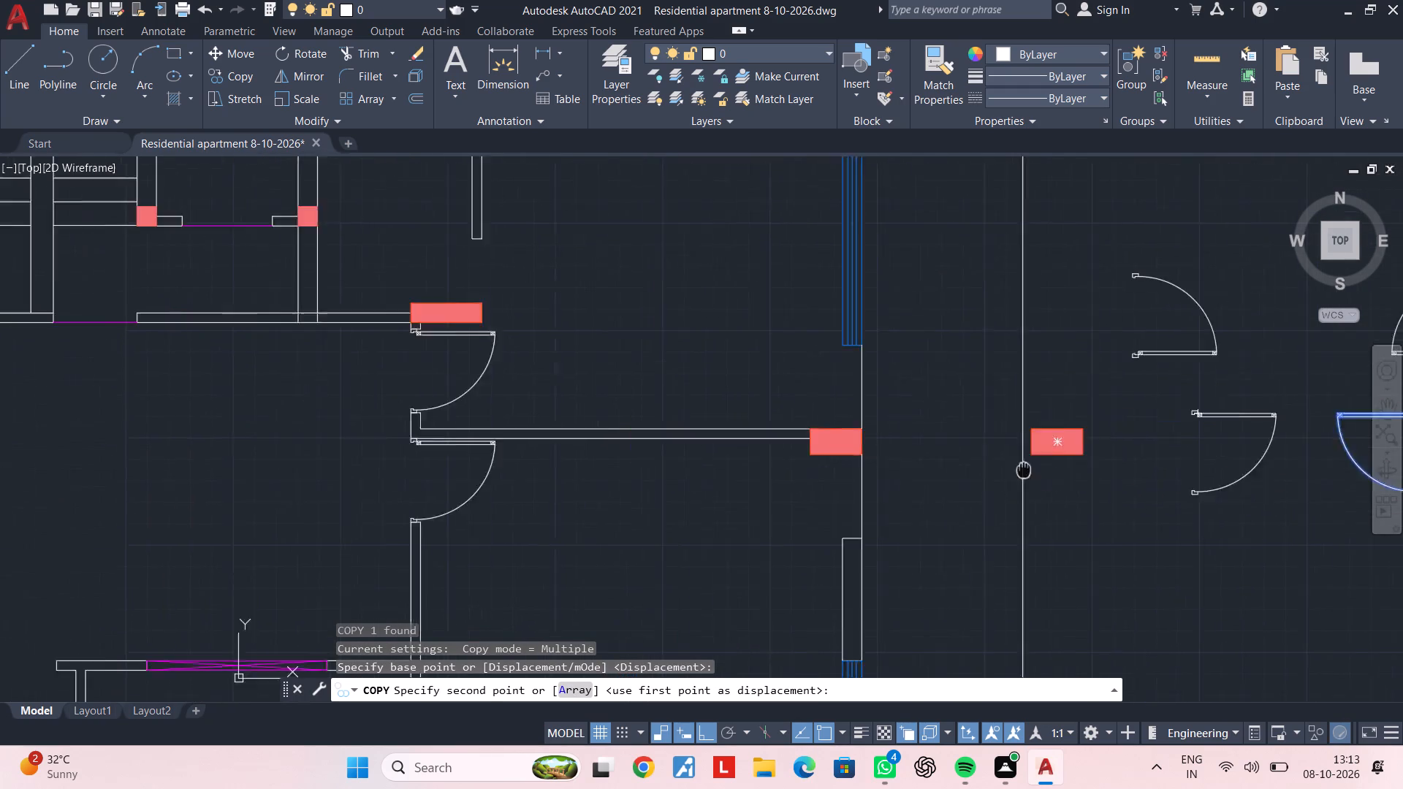
middle_click_drag(1024, 470, 1065, 470)
scroll(891, 466, "up", 2)
left_click(943, 441)
scroll(1016, 481, "down", 2)
middle_click_drag(1035, 489, 940, 517)
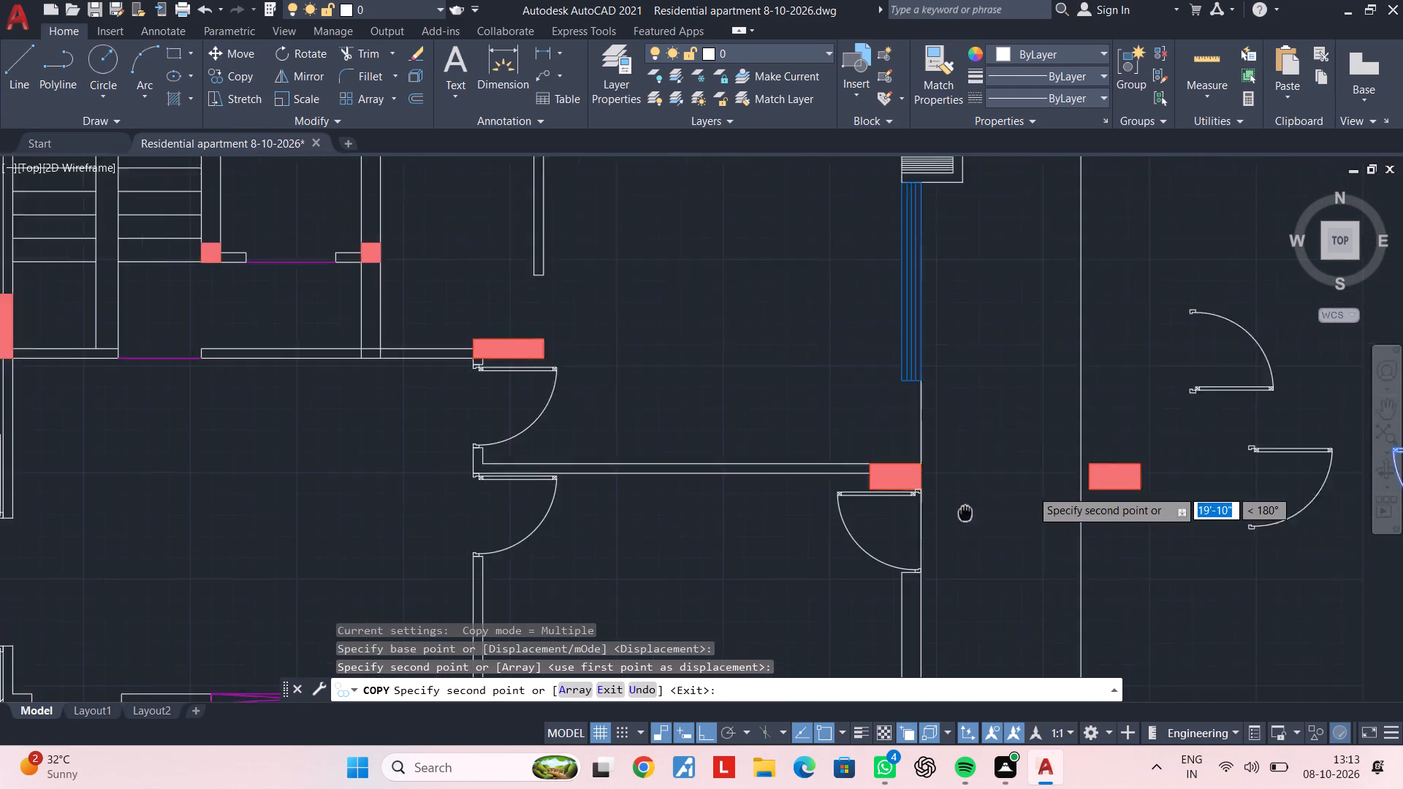
middle_click_drag(940, 517, 701, 572)
middle_click_drag(900, 519, 824, 546)
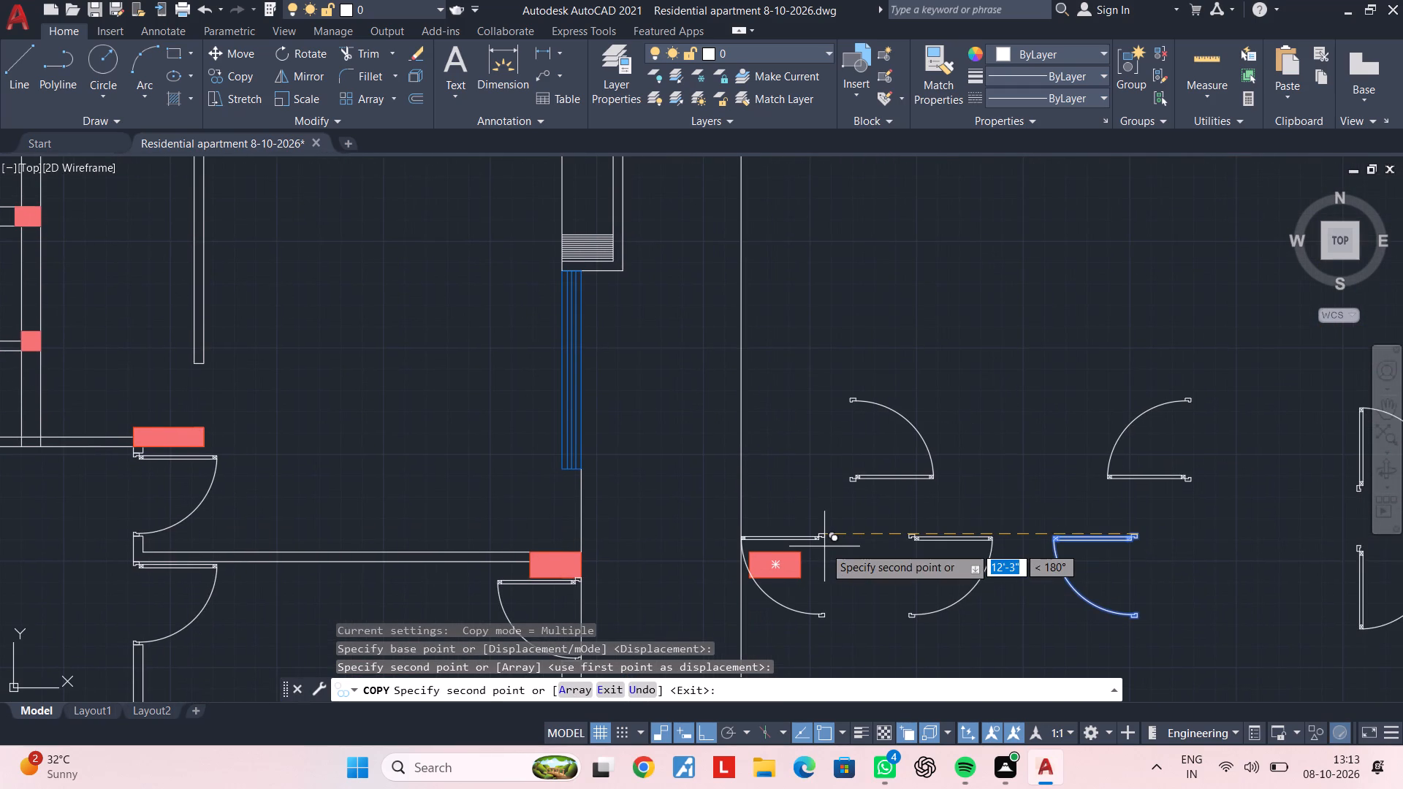
key("Escape")
key("Escape")
key("Escape")
key("Escape")
key("Escape")
key("Escape")
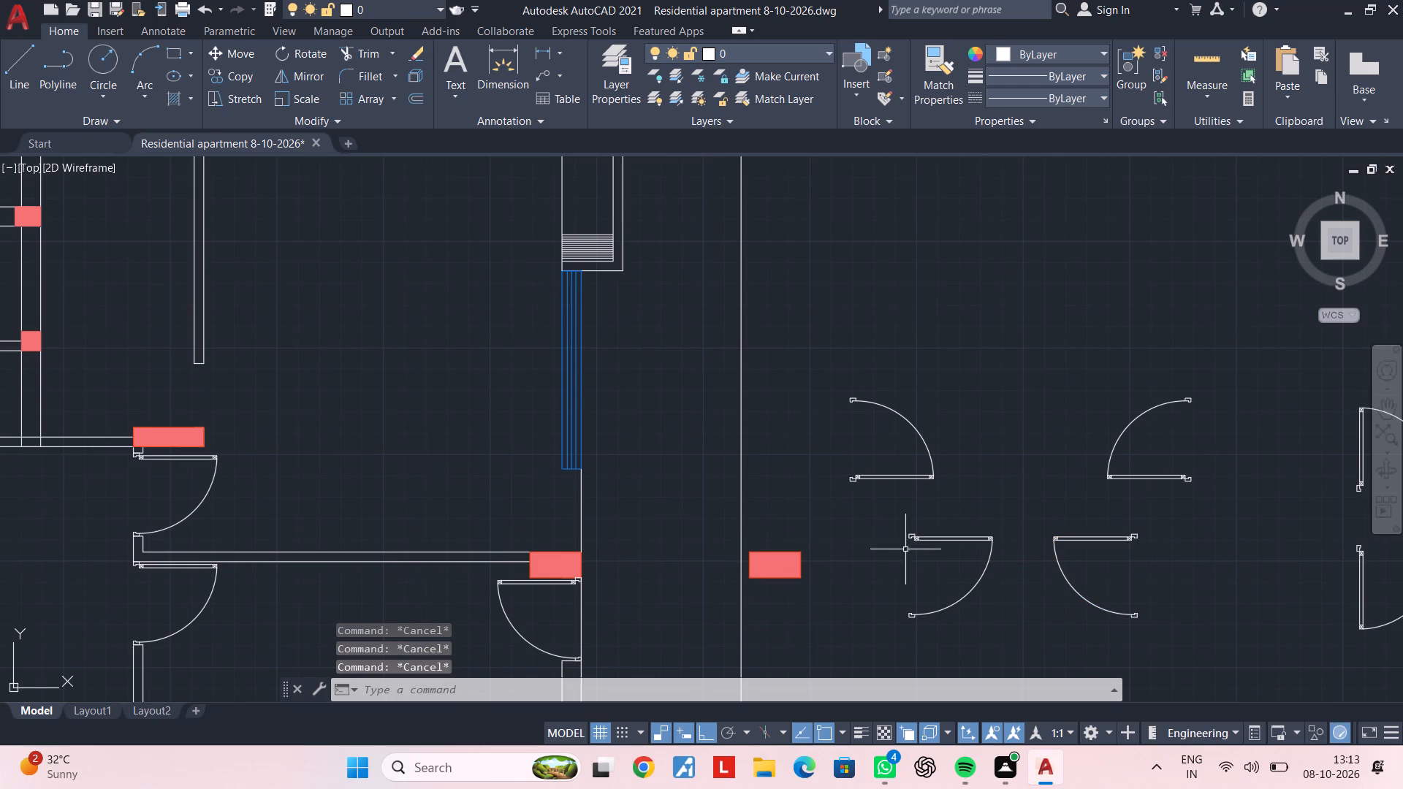
key("Escape")
Copy the northeast horizontal-leaf spare door by its lower outer frame corner to the column's northeast corner, filling the opening below the window.
left_click(1138, 473)
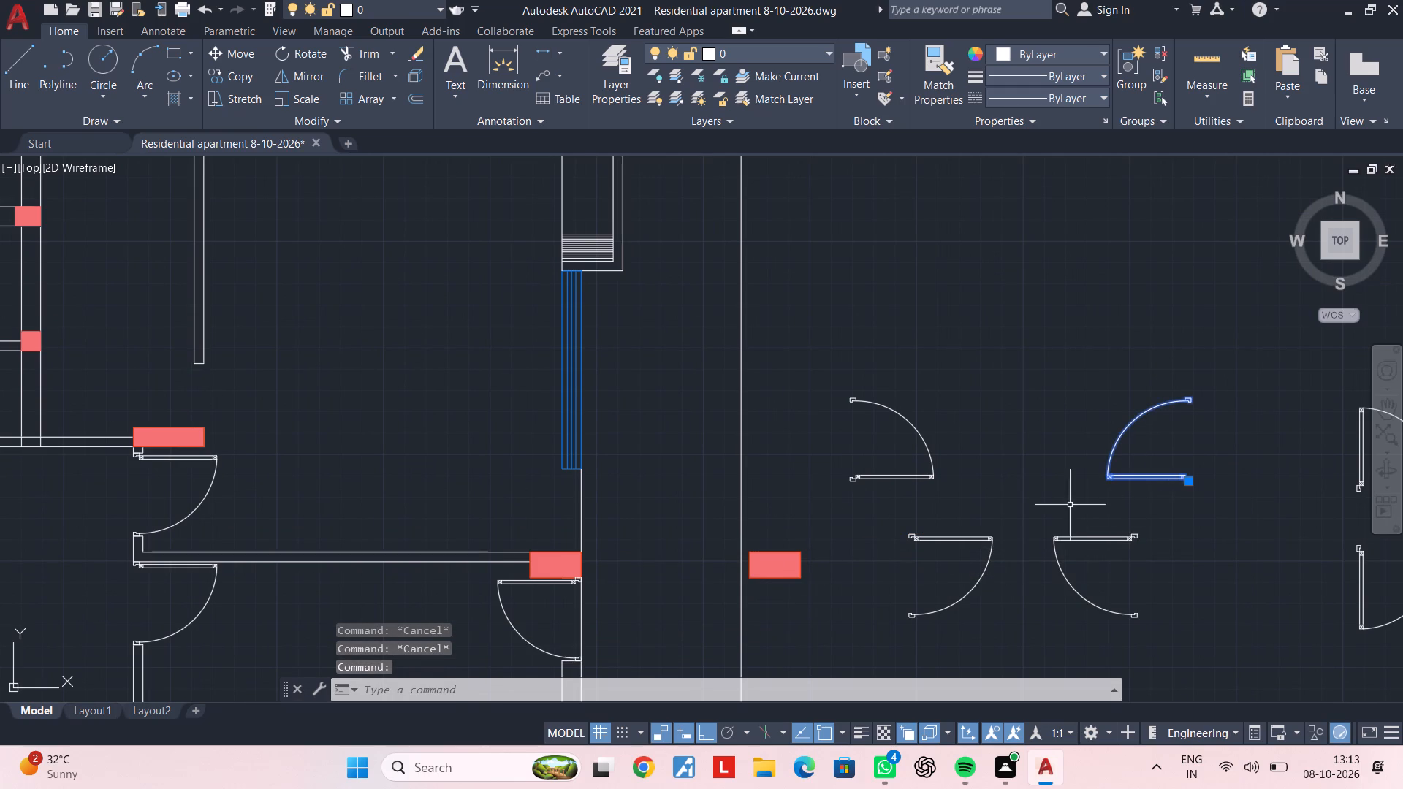
type("co")
key("space")
scroll(1192, 481, "up", 3)
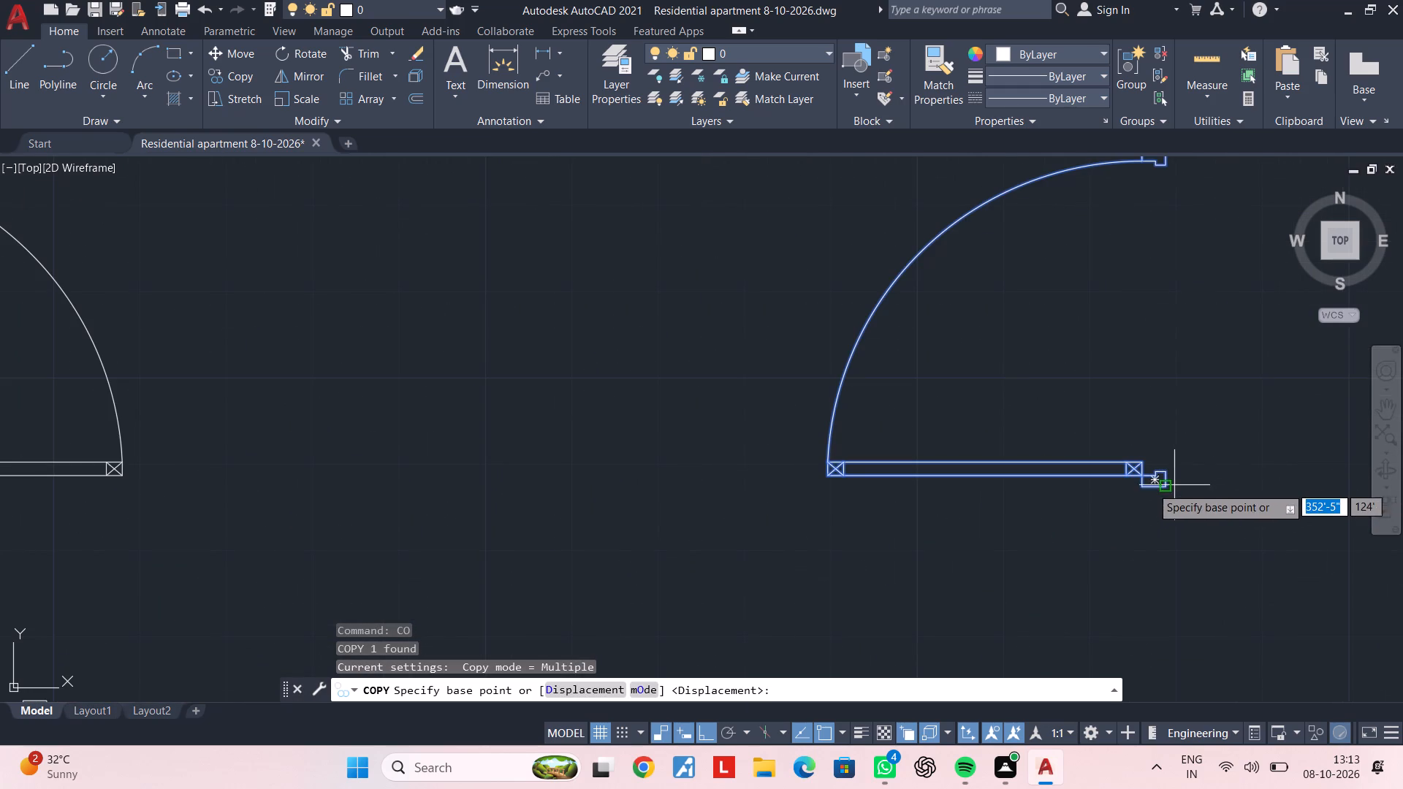
left_click(1166, 489)
scroll(863, 535, "down", 3)
middle_click_drag(1058, 536, 1146, 535)
middle_click_drag(613, 552, 1080, 526)
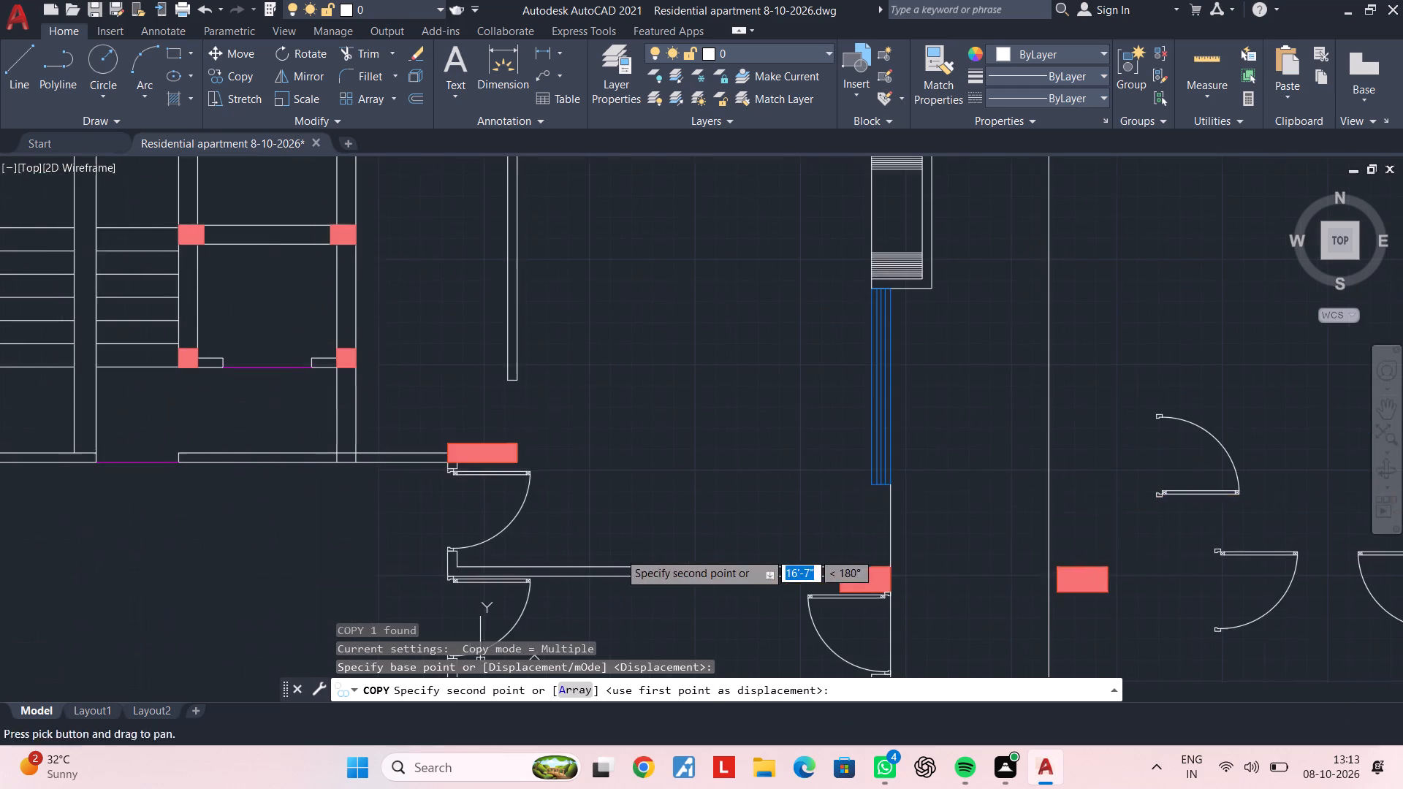
scroll(878, 571, "up", 2)
left_click(902, 557)
middle_click_drag(991, 537, 786, 587)
key("Escape")
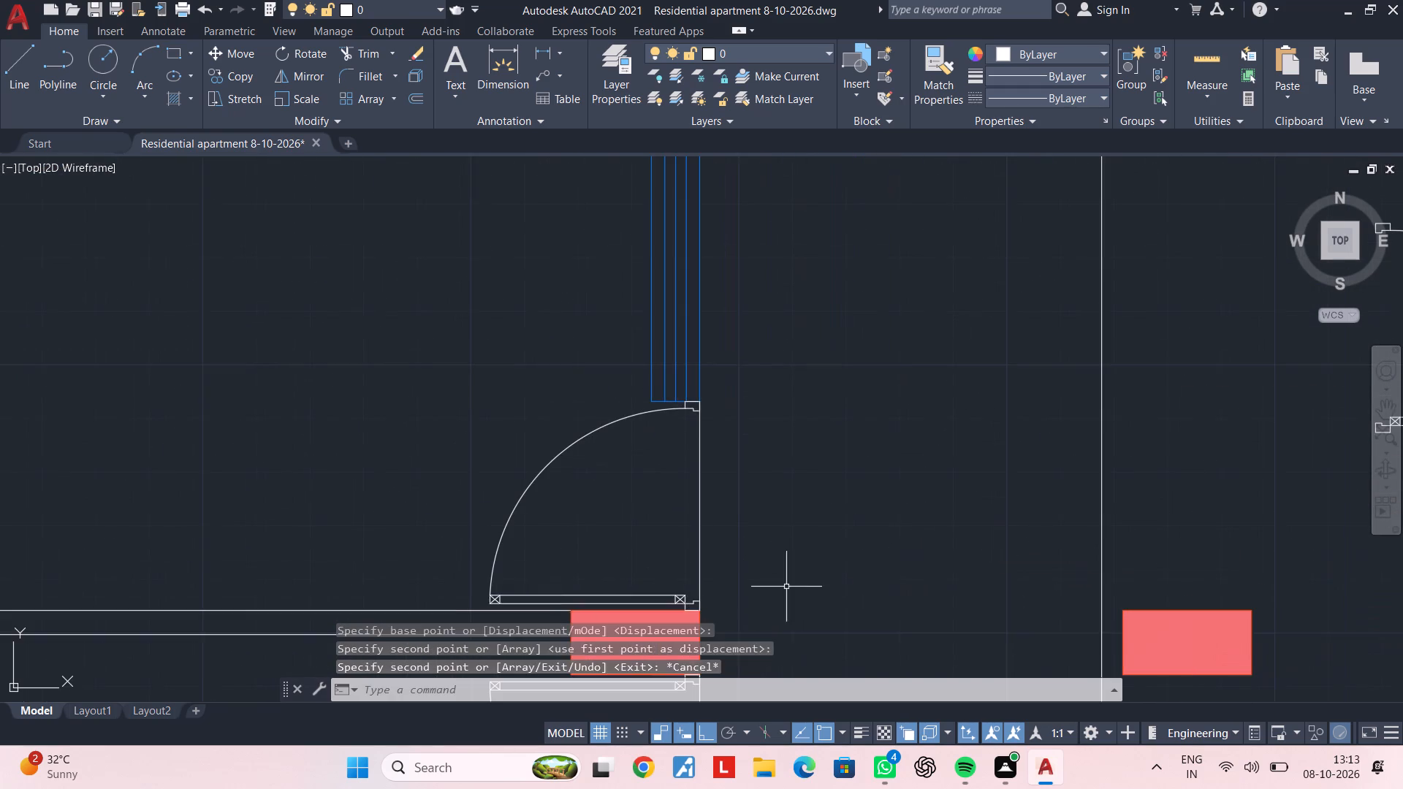
key("Escape")
scroll(845, 571, "down", 2)
middle_click_drag(846, 571, 783, 416)
key("Escape")
key("Escape")
middle_click_drag(859, 473, 898, 465)
key("Escape")
key("Escape")
middle_click_drag(864, 486, 935, 468)
key("Escape")
key("Escape")
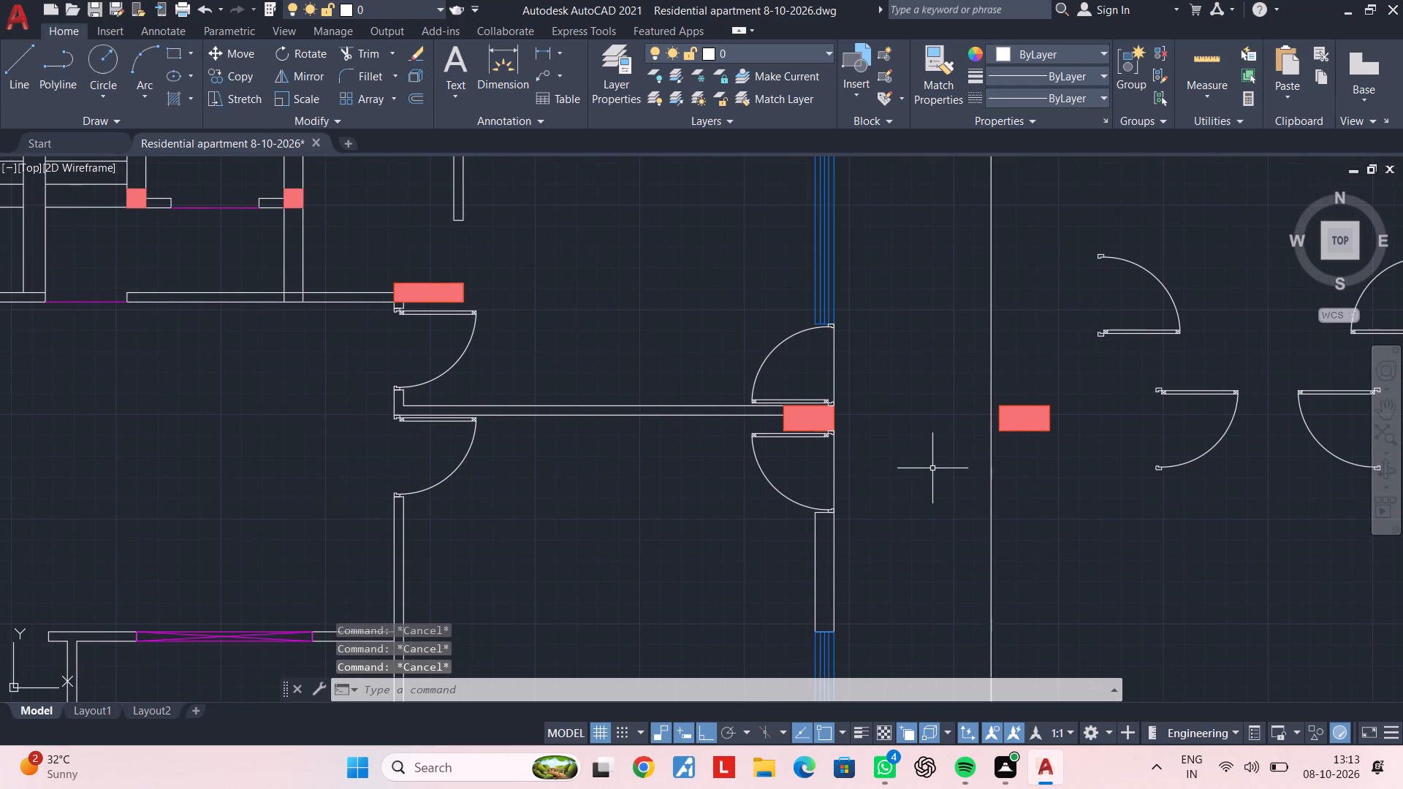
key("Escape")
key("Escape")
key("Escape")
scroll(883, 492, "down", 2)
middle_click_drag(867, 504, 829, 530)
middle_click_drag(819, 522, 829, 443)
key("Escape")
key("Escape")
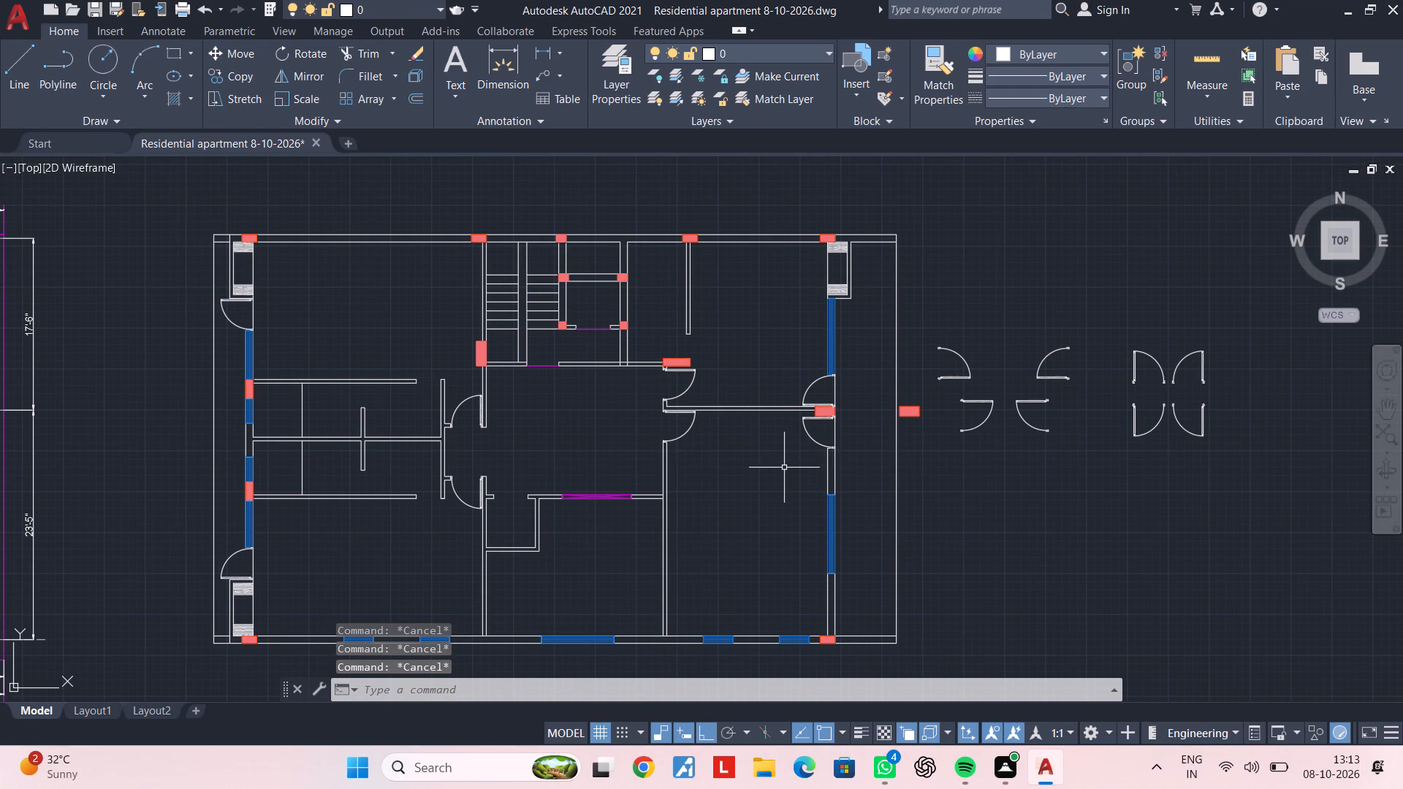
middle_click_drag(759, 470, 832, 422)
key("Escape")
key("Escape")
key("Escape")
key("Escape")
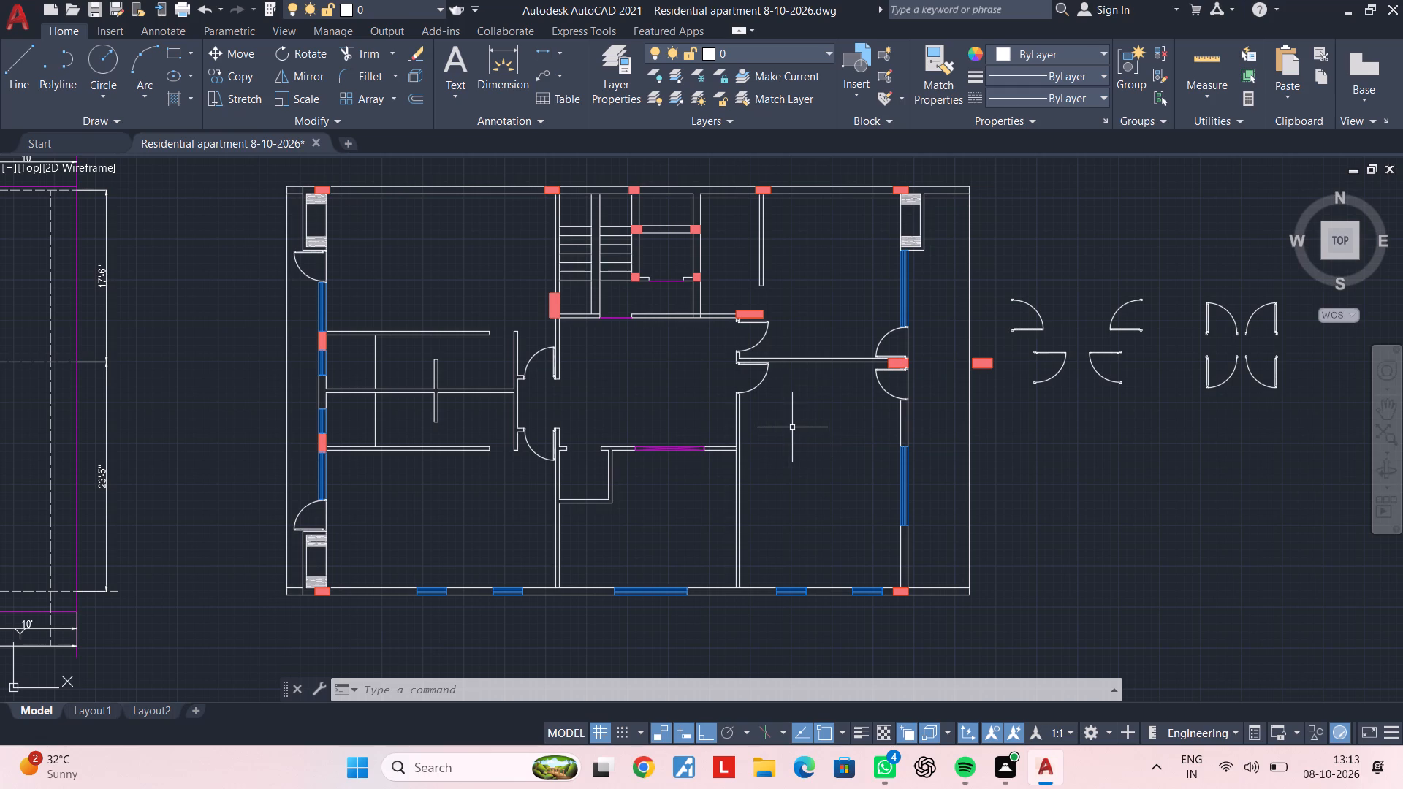
Erase the stray column and its hatch outside the plan's east wall.
scroll(788, 432, "down", 1)
middle_click_drag(788, 432, 740, 479)
key("Escape")
key("Escape")
middle_click_drag(881, 438, 813, 452)
scroll(812, 445, "up", 4)
left_click(798, 428)
left_click(730, 501)
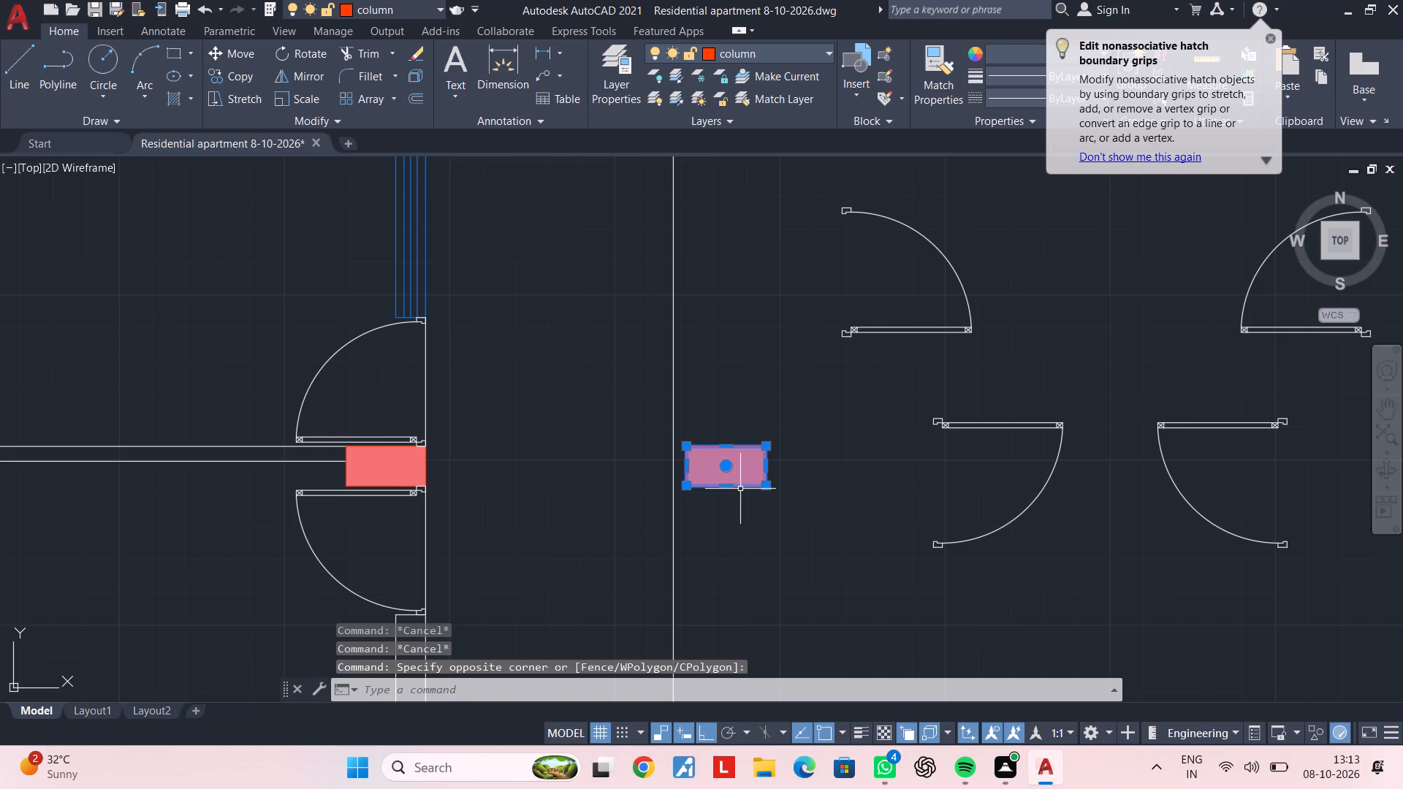
key("Delete")
Erase all the spare 3'-3" door blocks kept in both groups east of the plan.
scroll(746, 488, "down", 3)
middle_click_drag(776, 481, 810, 417)
scroll(816, 427, "down", 1)
middle_click_drag(815, 429, 739, 435)
key("Escape")
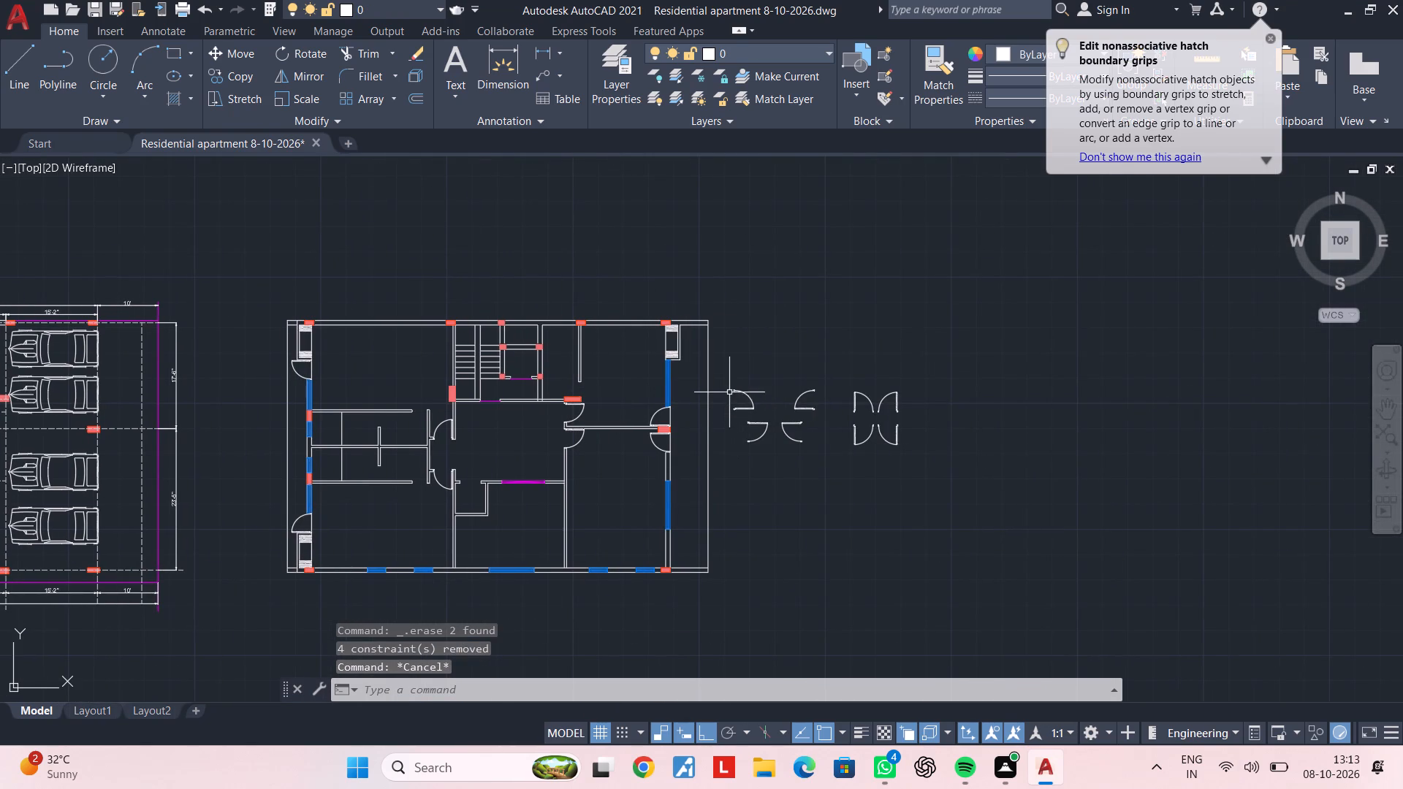
left_click(729, 376)
left_click(965, 462)
key("Delete")
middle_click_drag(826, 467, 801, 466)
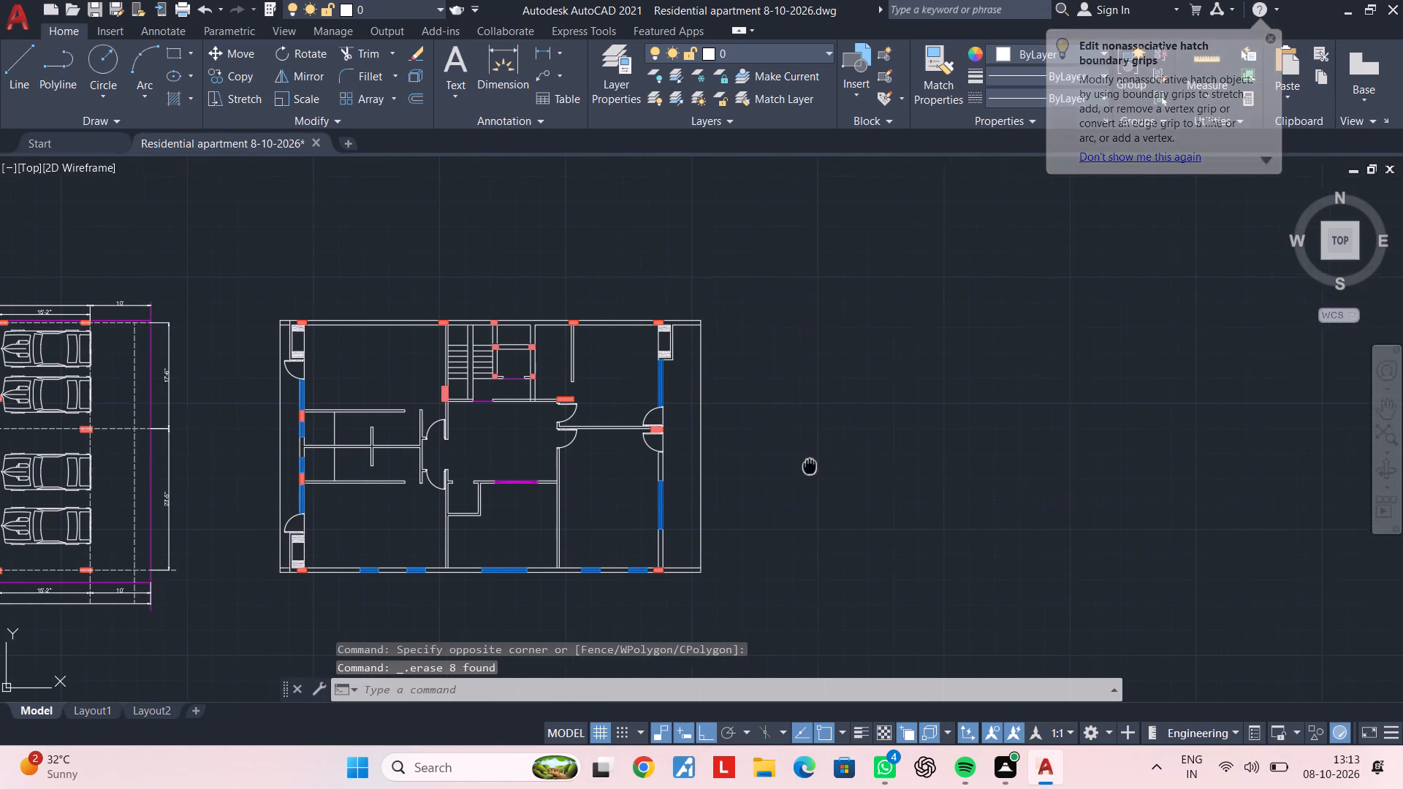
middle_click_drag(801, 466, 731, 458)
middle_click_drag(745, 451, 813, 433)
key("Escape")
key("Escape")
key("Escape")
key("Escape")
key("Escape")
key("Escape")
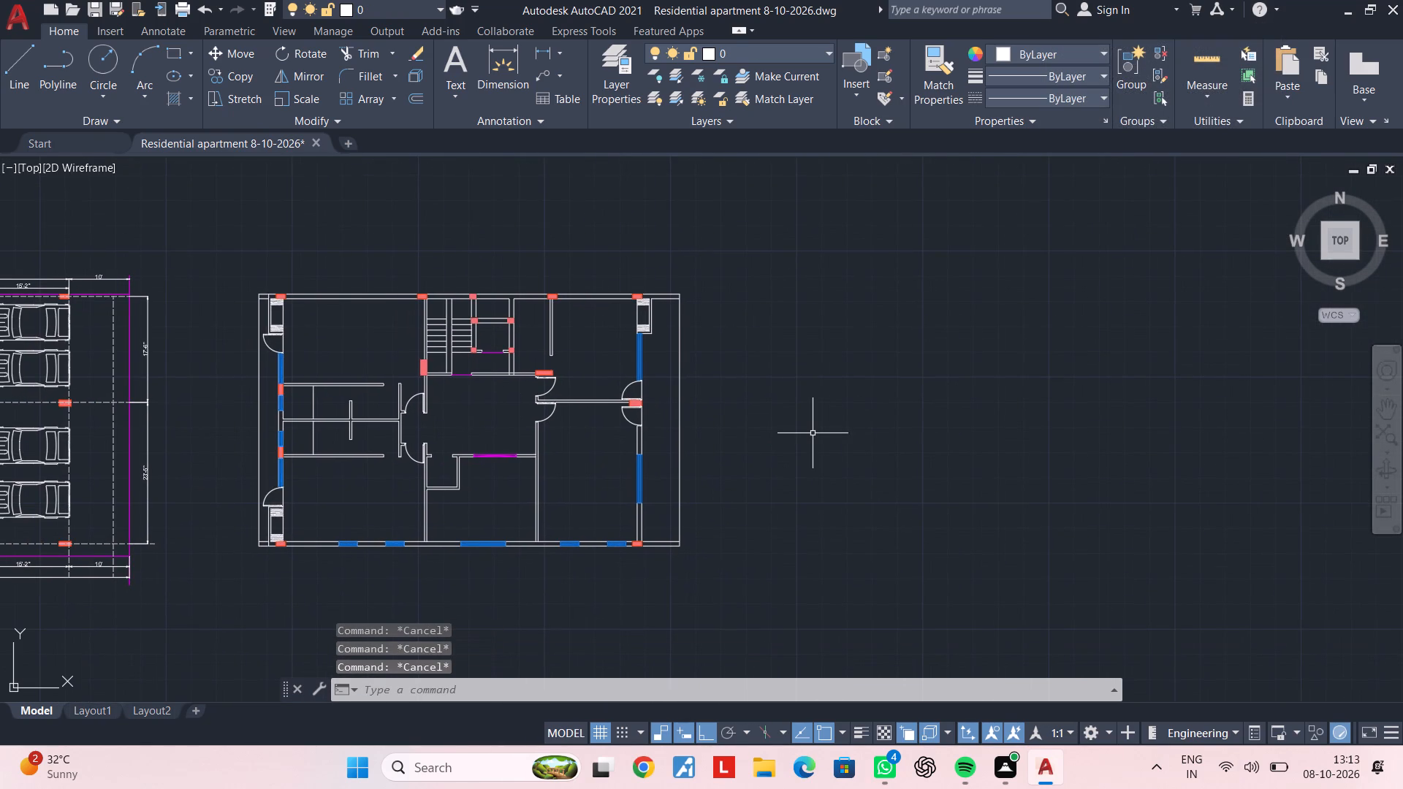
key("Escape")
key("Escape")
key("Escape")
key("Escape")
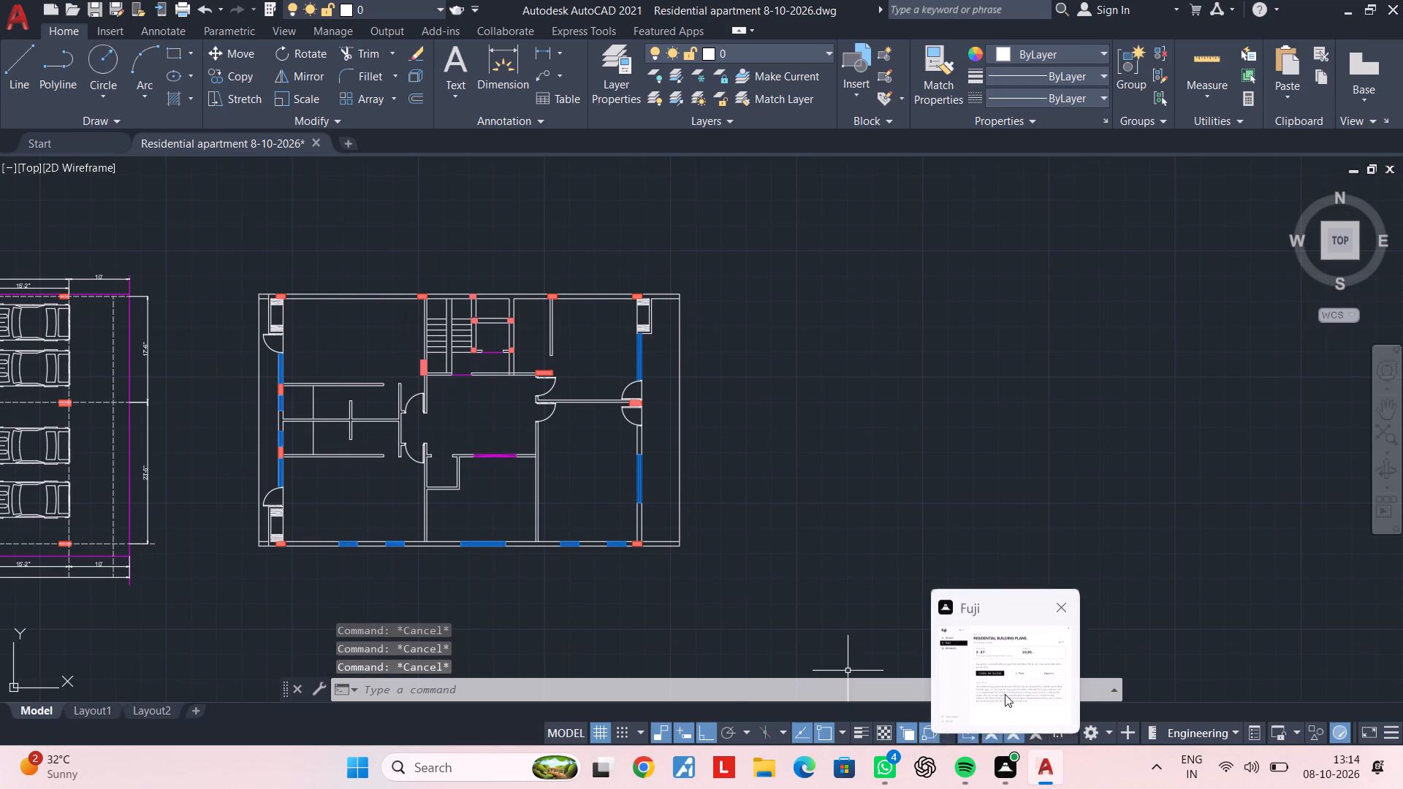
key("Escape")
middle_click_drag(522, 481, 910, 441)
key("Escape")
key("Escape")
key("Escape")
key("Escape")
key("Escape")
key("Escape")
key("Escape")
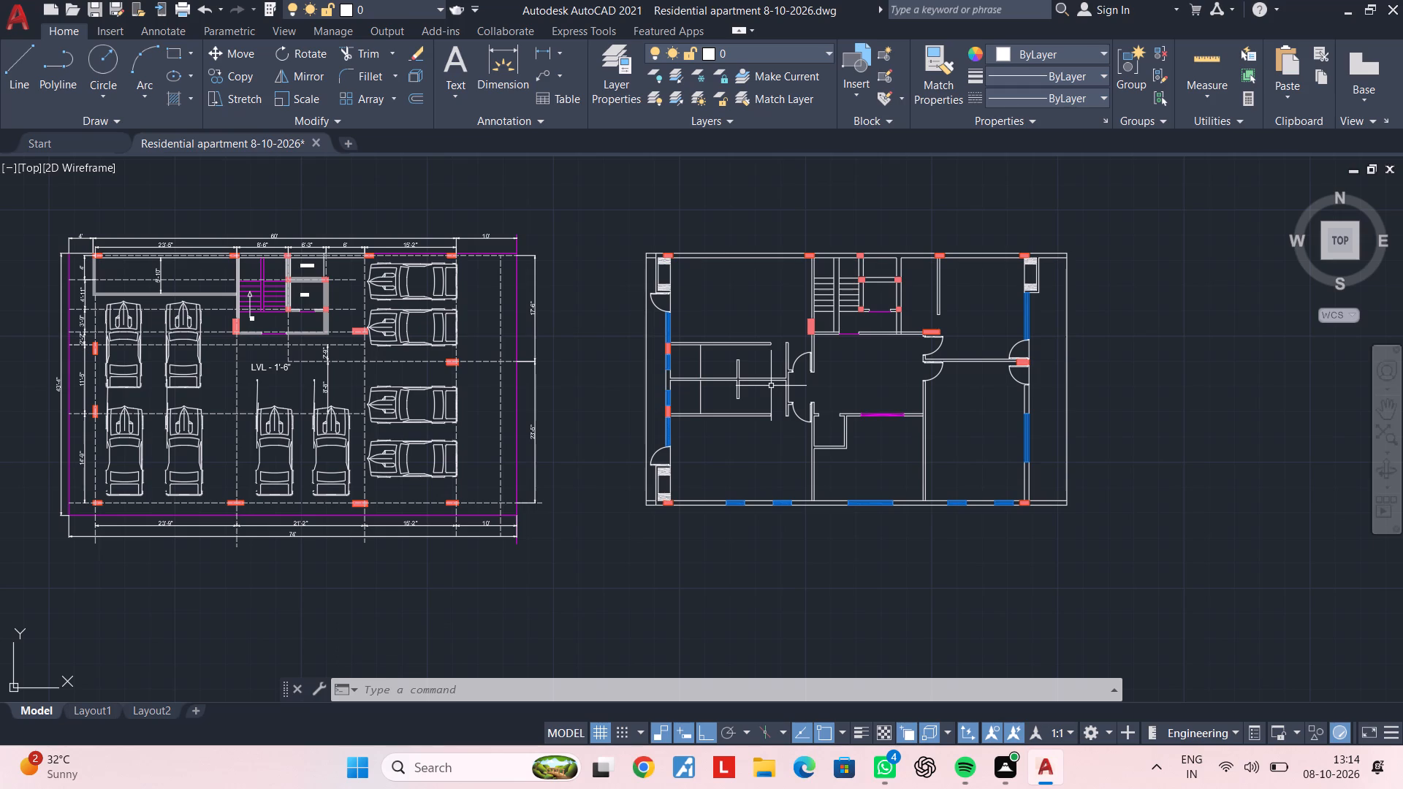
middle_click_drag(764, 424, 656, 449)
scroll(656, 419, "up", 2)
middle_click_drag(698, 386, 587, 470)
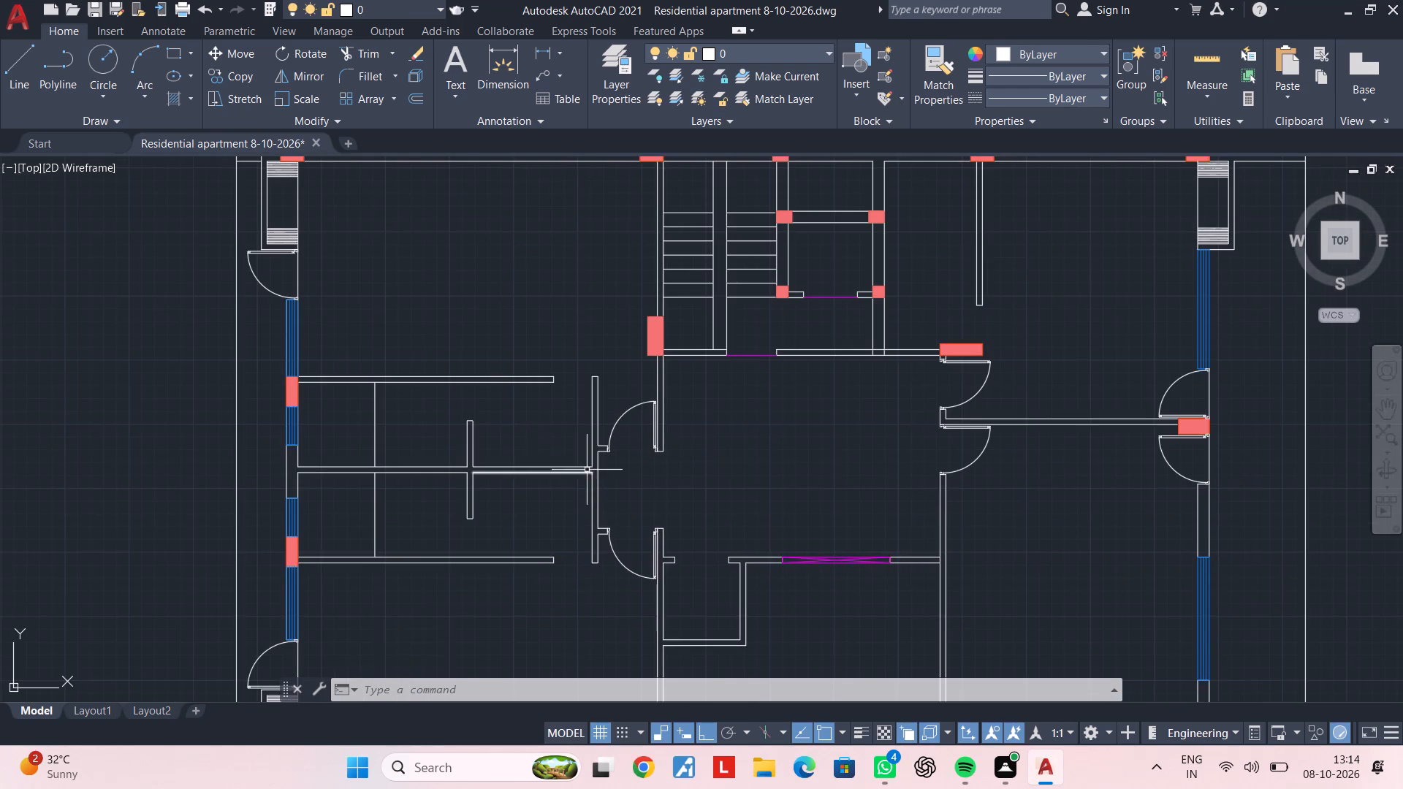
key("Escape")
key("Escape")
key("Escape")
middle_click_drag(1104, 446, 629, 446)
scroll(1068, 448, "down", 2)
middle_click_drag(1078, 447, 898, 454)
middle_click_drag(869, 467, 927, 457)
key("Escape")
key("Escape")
Copy the door directly below the column southeast of the lift to the empty space east of the plan.
middle_click_drag(588, 464, 604, 426)
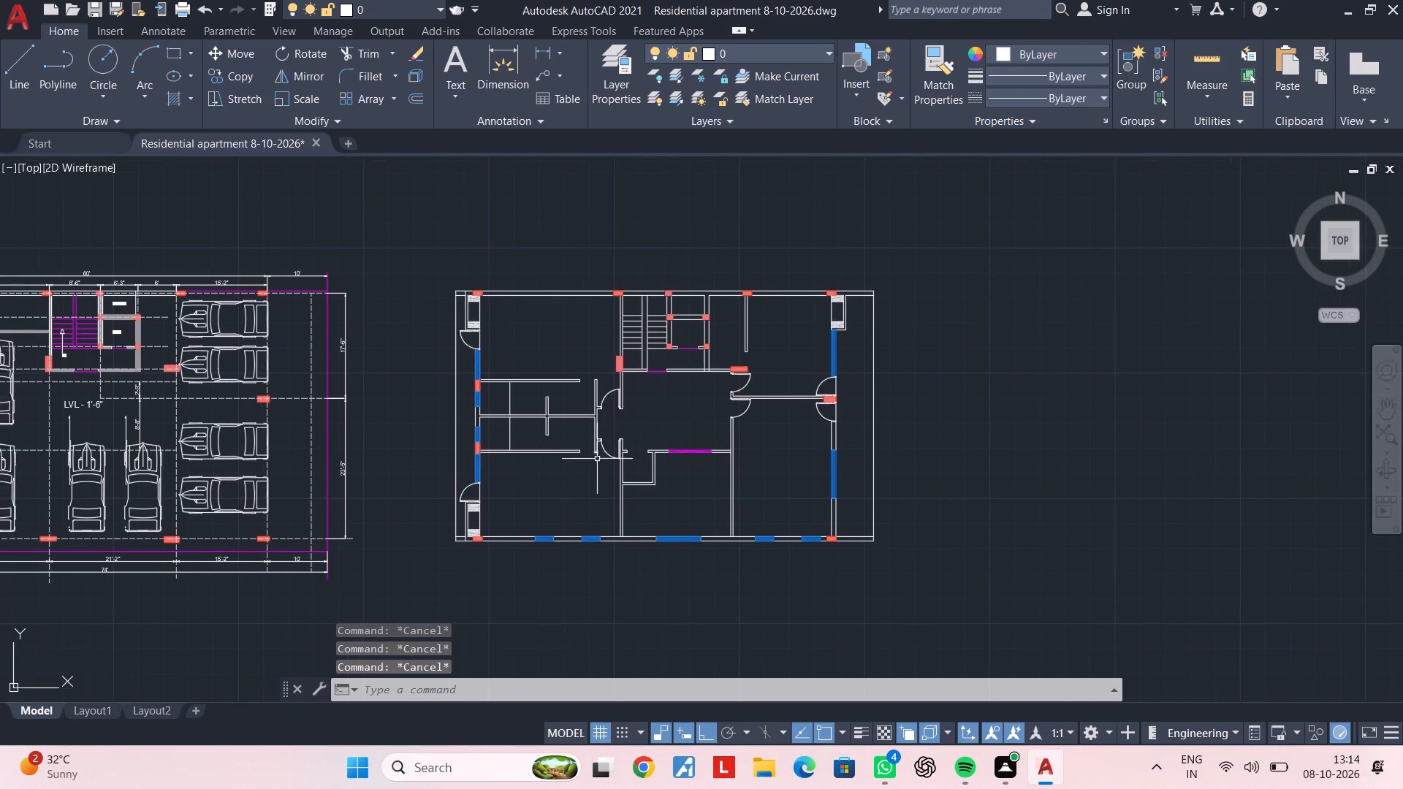
scroll(600, 465, "up", 2)
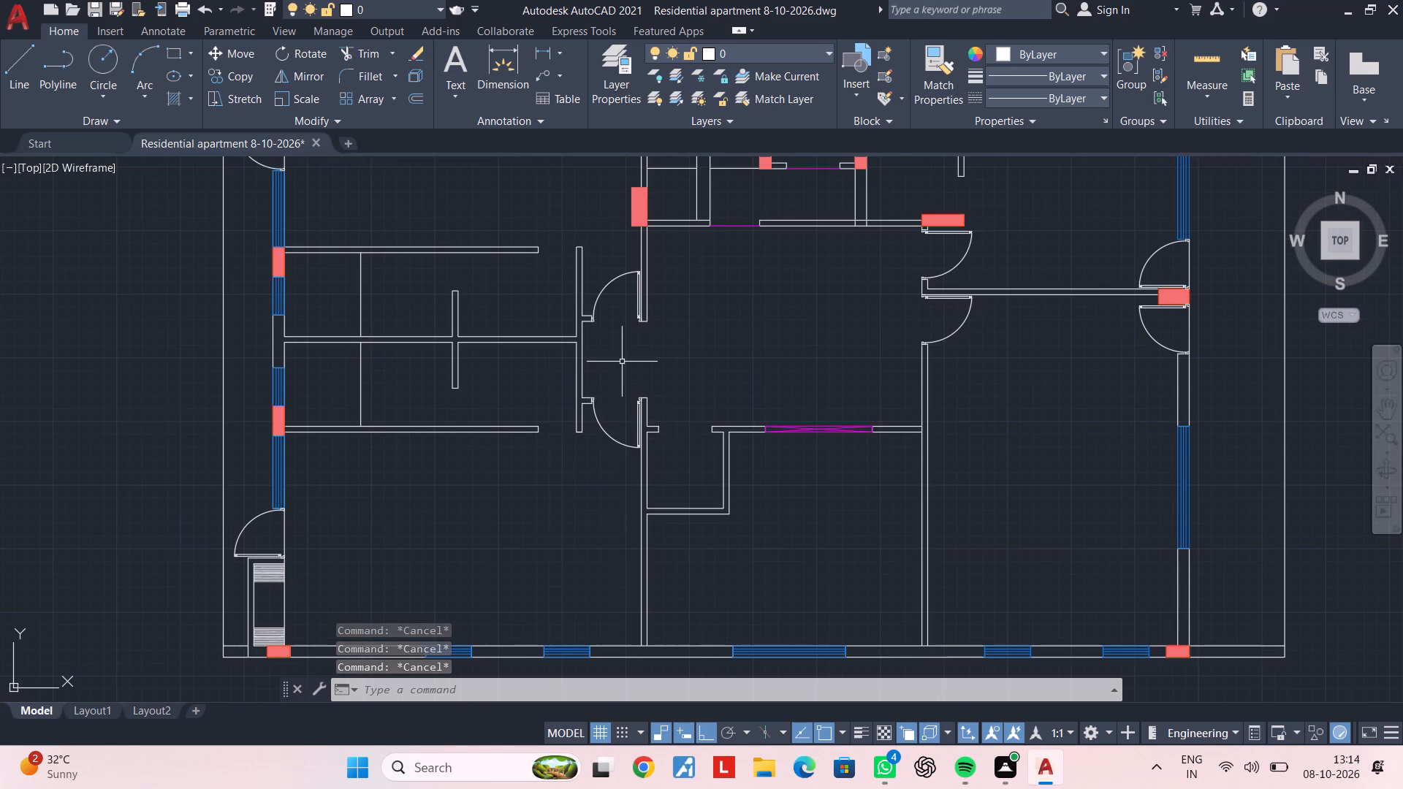
middle_click_drag(622, 362, 601, 444)
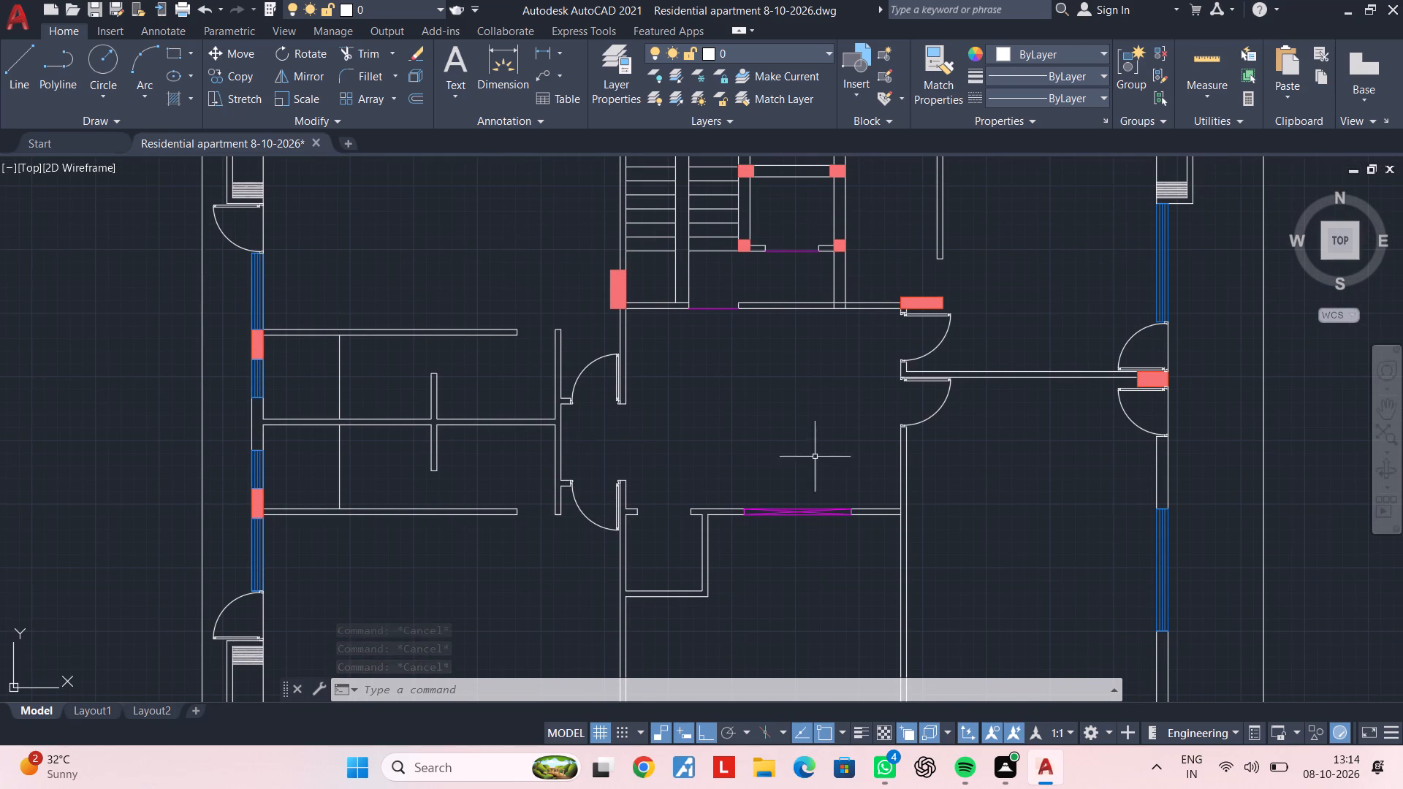
middle_click_drag(829, 457, 689, 499)
left_click(809, 366)
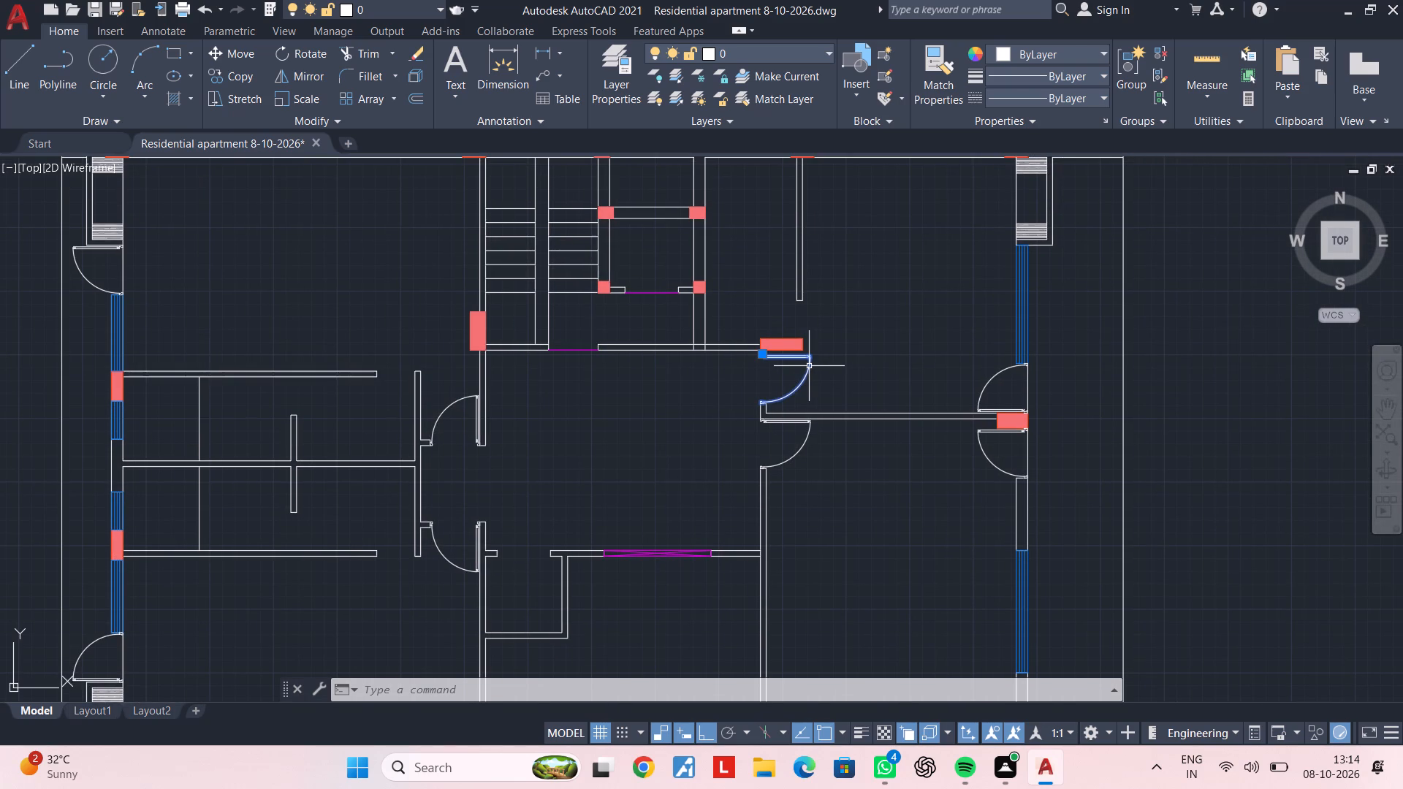
key("c")
key("o")
key("space")
left_click_drag(796, 370, 814, 374)
middle_click_drag(1054, 385, 799, 420)
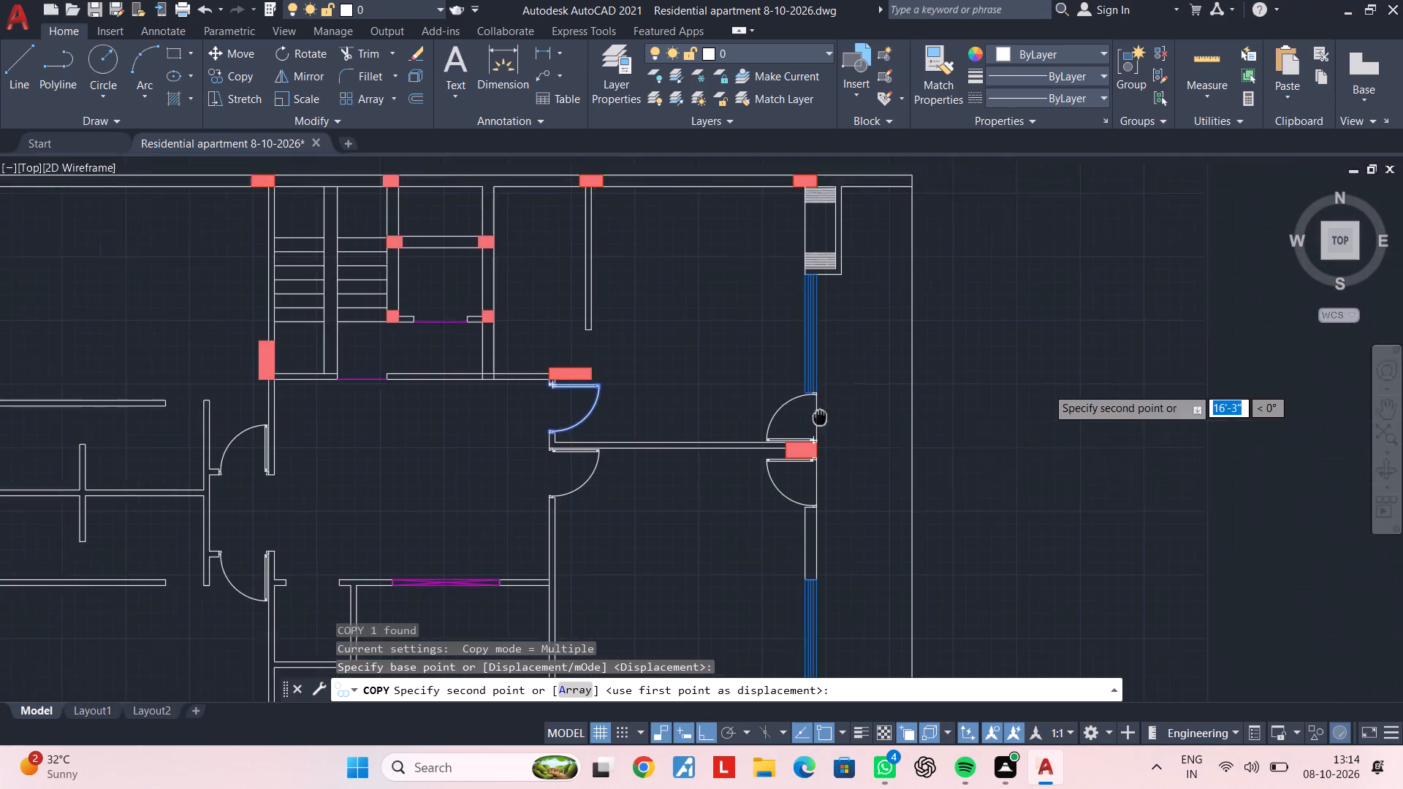
middle_click_drag(799, 420, 692, 433)
left_click_drag(1003, 438, 1012, 441)
key("Escape")
key("Escape")
Scale the copied door from its upper outer frame corner, using its frame-to-frame width as reference, to a new length of 2'6".
left_click(1068, 388)
left_click(866, 492)
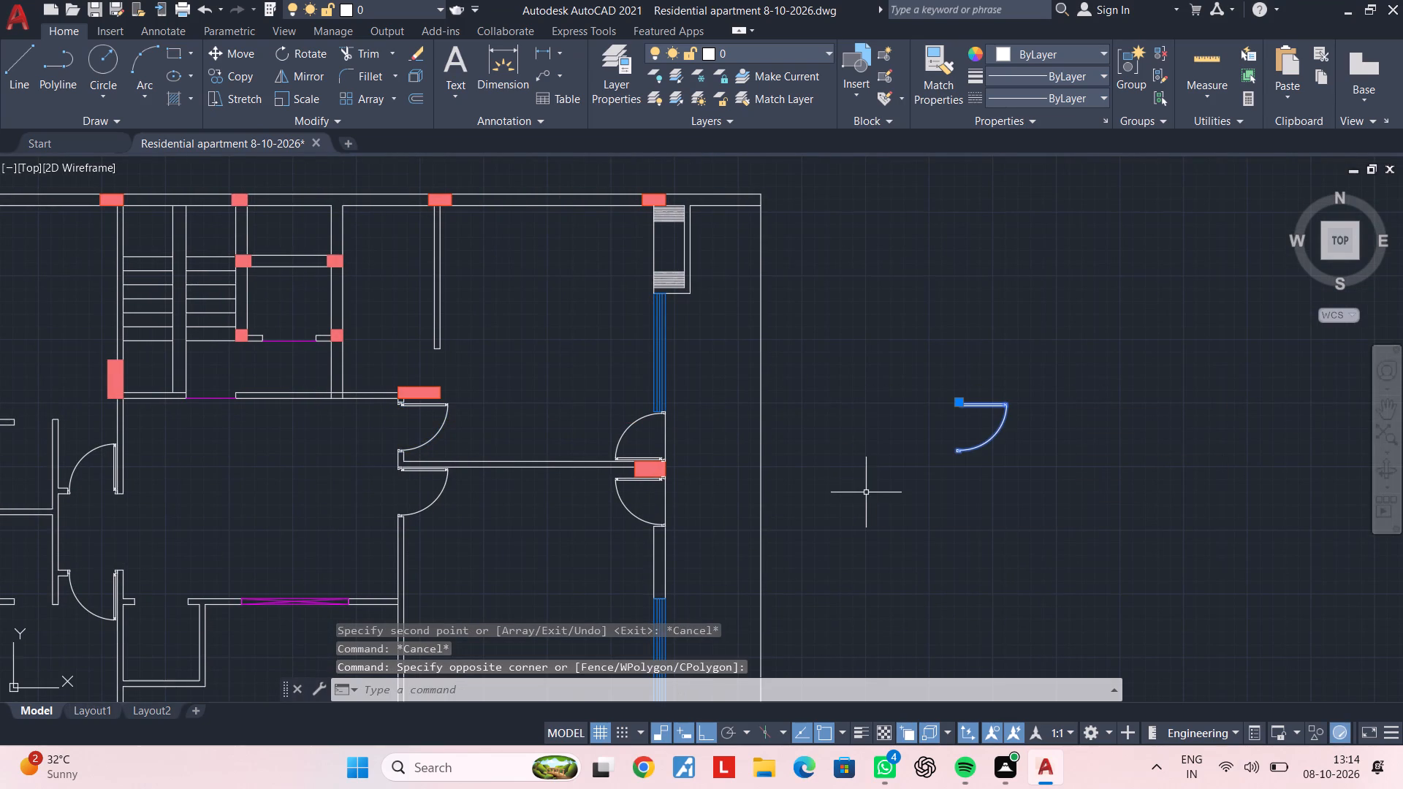
type("sc")
key("space")
scroll(931, 404, "up", 2)
middle_click_drag(952, 412, 726, 364)
scroll(729, 359, "up", 2)
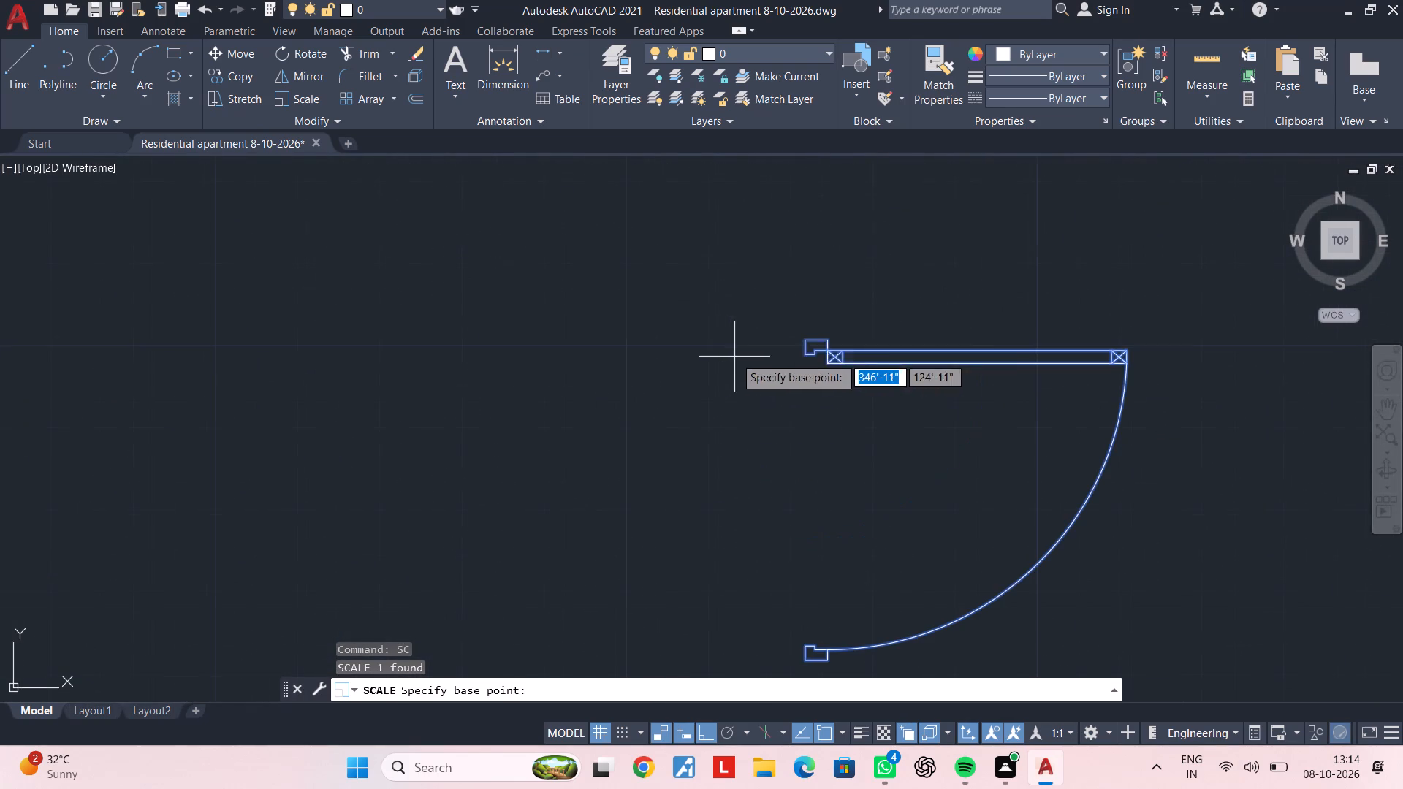
left_click(802, 336)
type("r")
key("space")
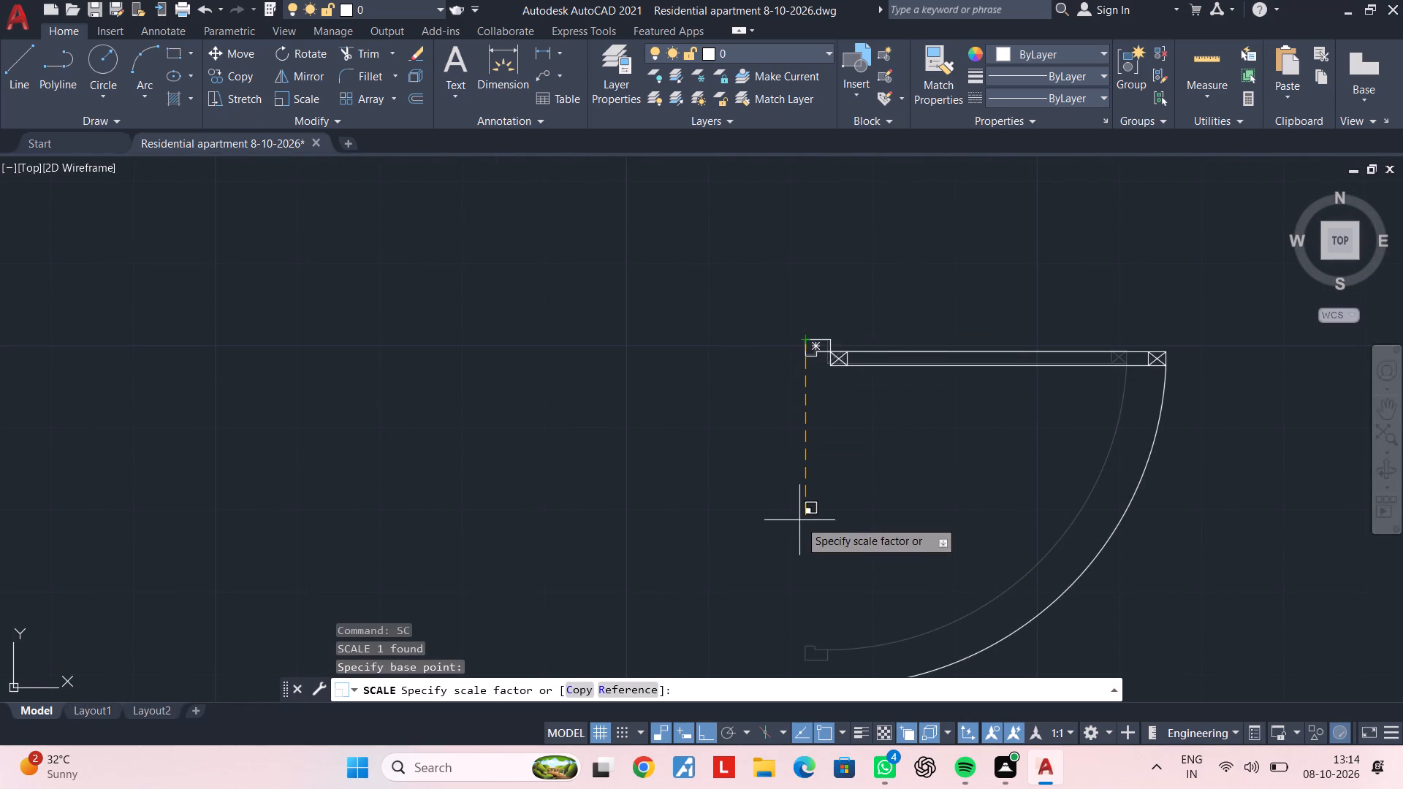
left_click(802, 336)
middle_click_drag(809, 484, 798, 356)
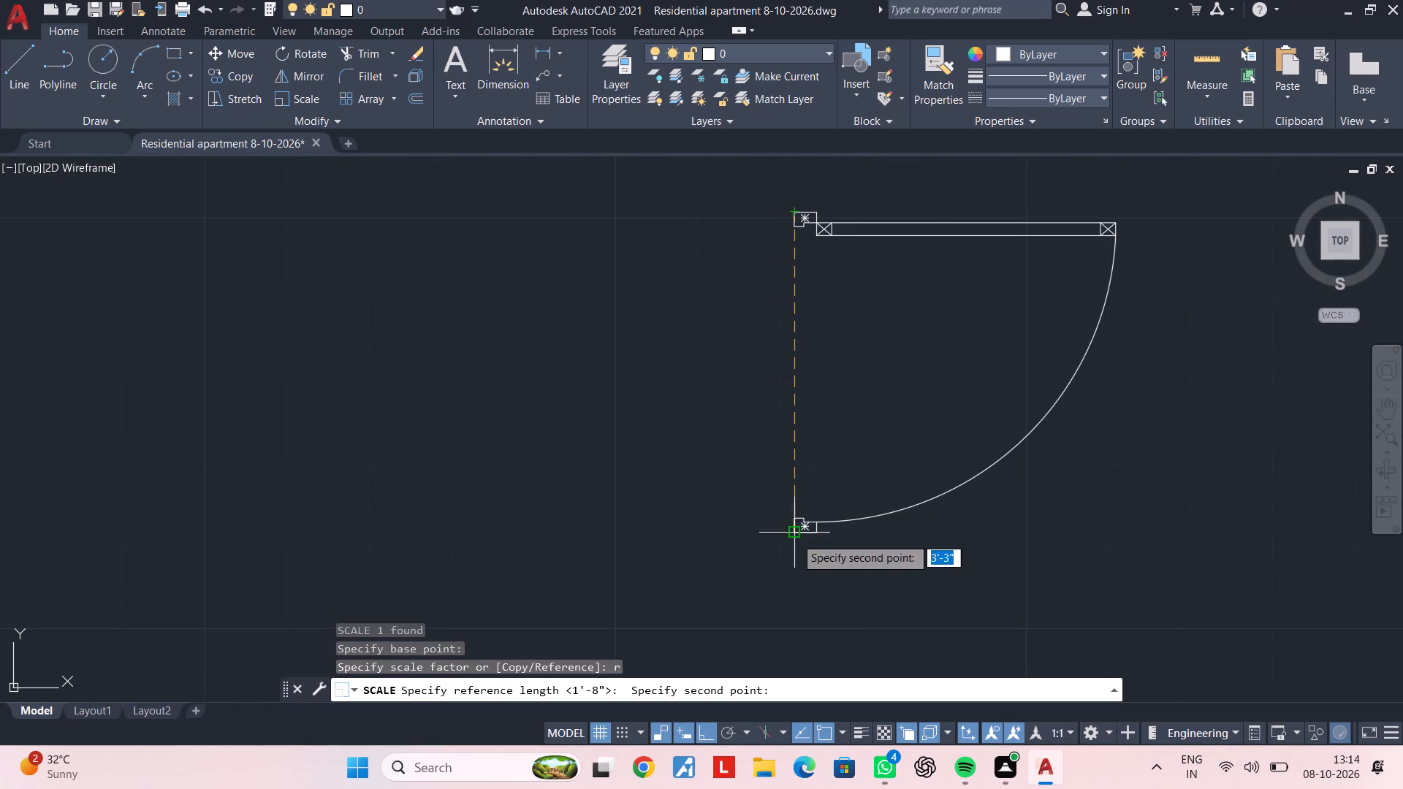
left_click(796, 535)
type("2'6\"")
key("Return")
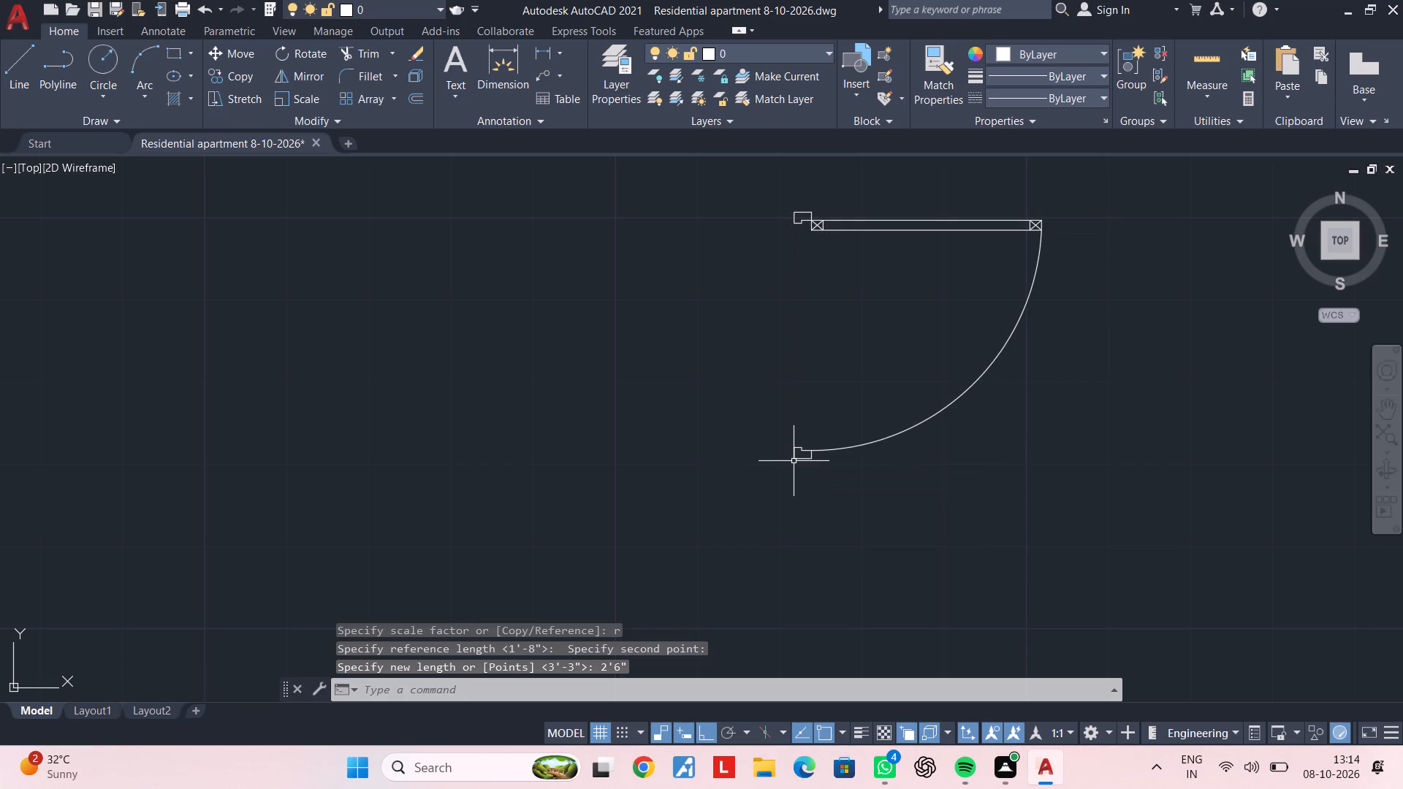
scroll(794, 461, "down", 3)
key("Escape")
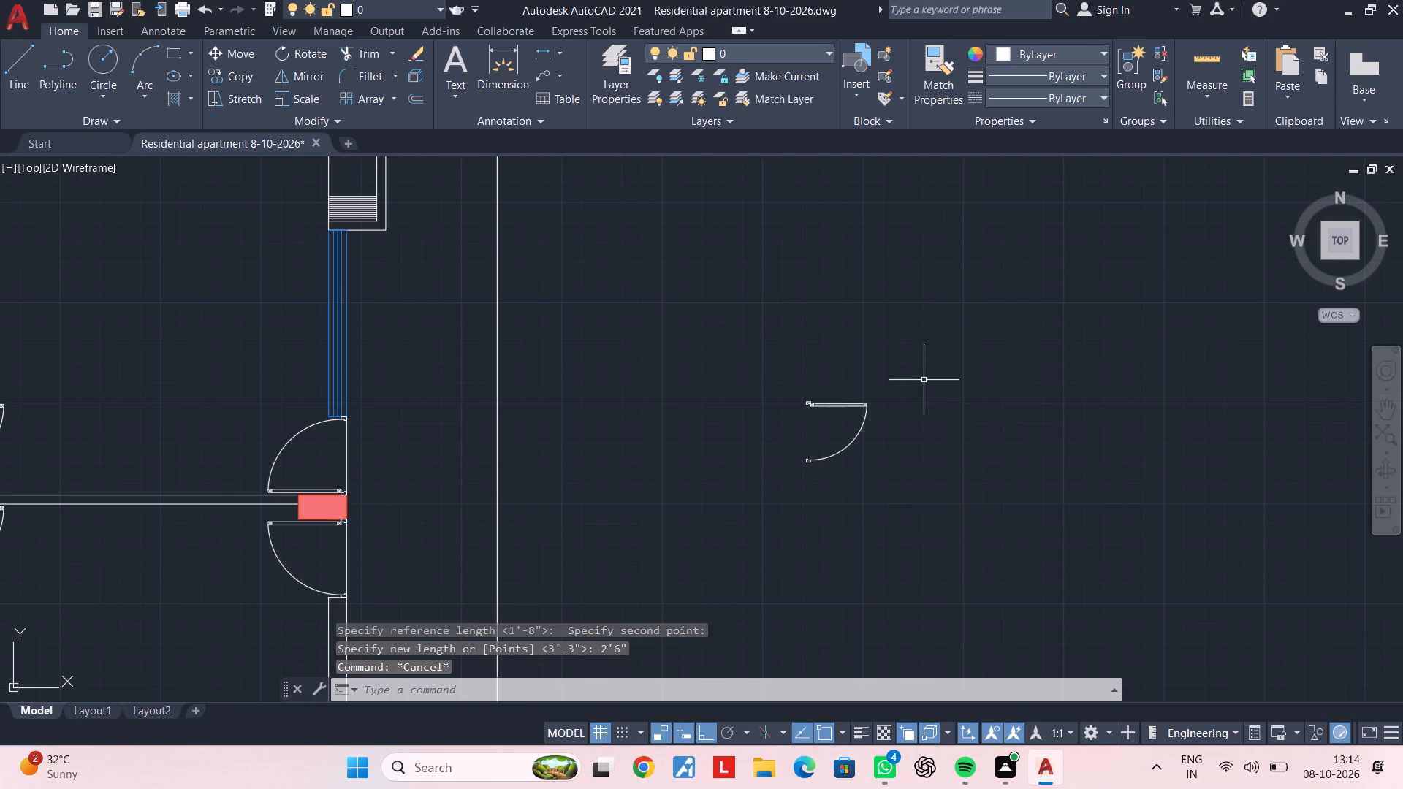
Mirror the 2'6" spare door about a horizontal line just below it, keeping the original.
left_click_drag(924, 378, 795, 457)
left_click(749, 489)
type("mi")
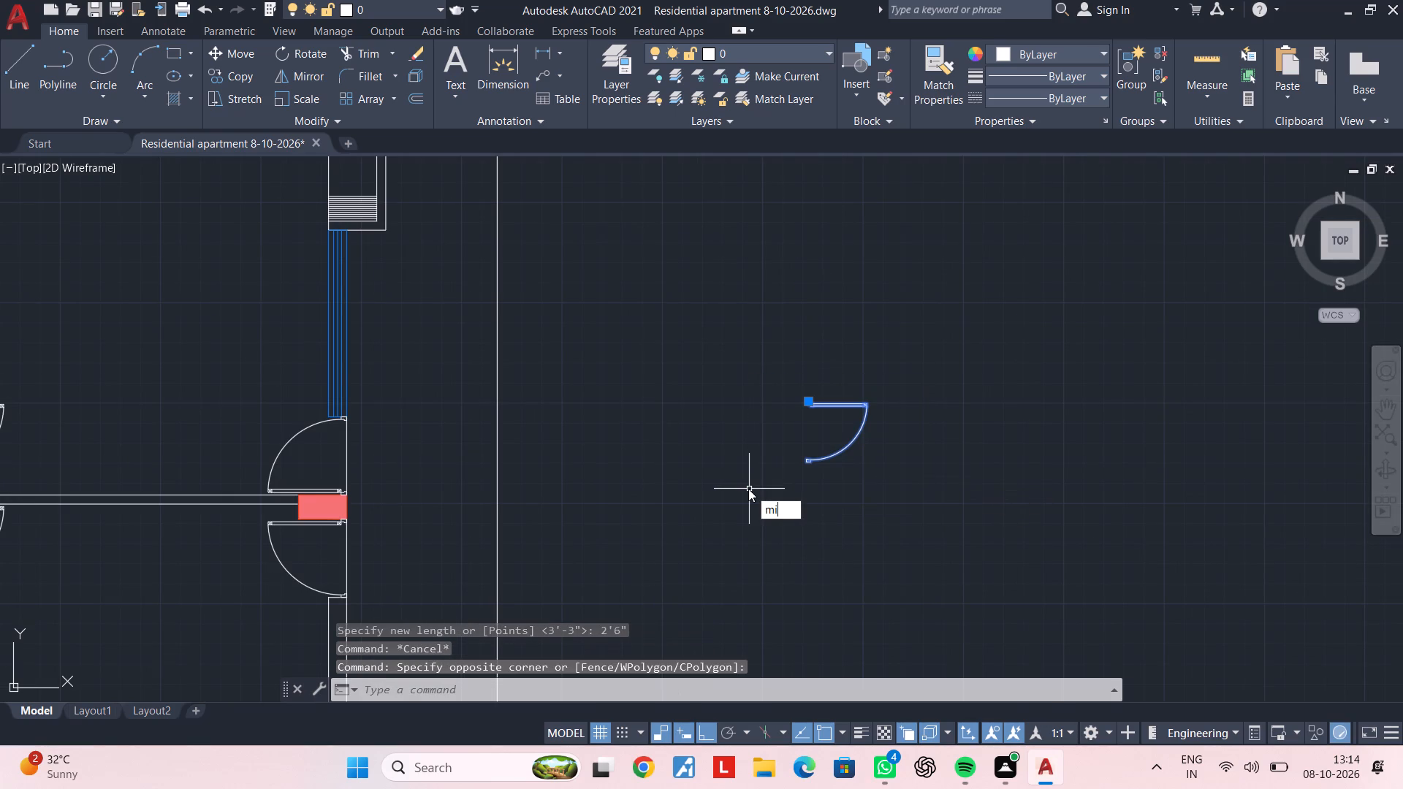
key("space")
left_click(756, 485)
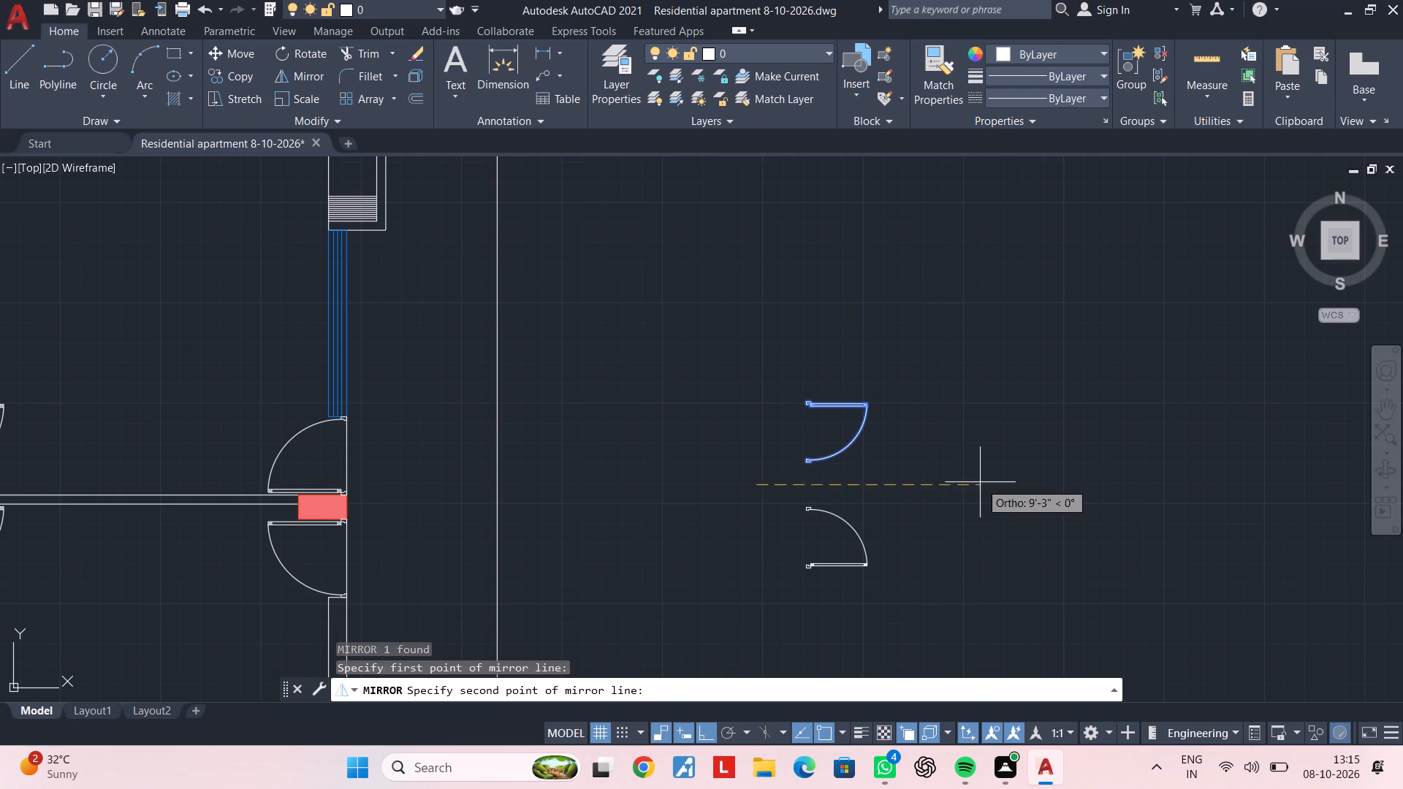
left_click(986, 482)
left_click_drag(1009, 546, 986, 482)
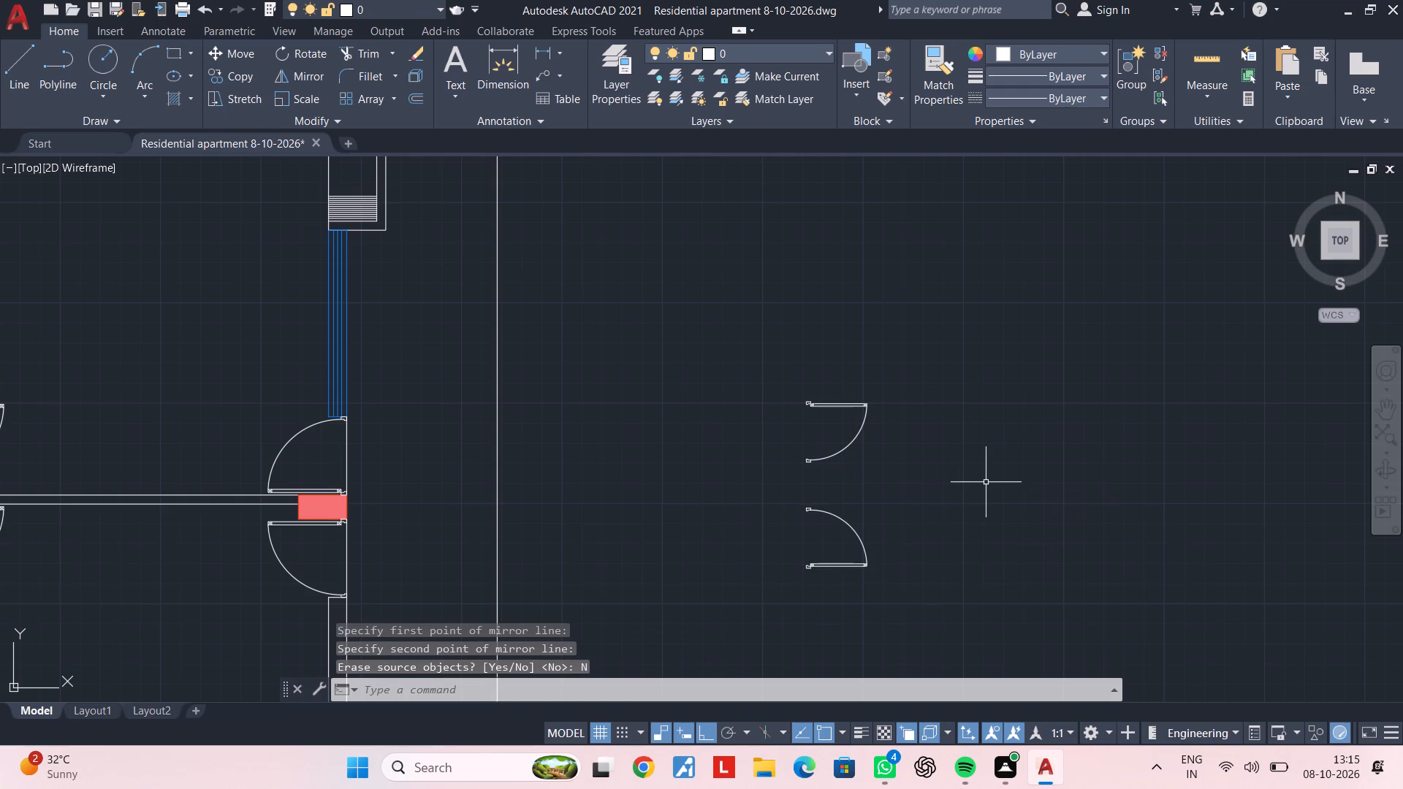
middle_click_drag(875, 483, 942, 464)
key("Escape")
Mirror both 2'6" spare doors about a vertical line on their west side, keeping the originals.
left_click_drag(999, 308, 970, 355)
left_click(855, 566)
type("mi")
key("space")
left_click_drag(790, 366, 791, 376)
left_click(775, 573)
left_click_drag(811, 636, 778, 574)
scroll(740, 556, "down", 1)
middle_click_drag(808, 541, 959, 512)
key("Escape")
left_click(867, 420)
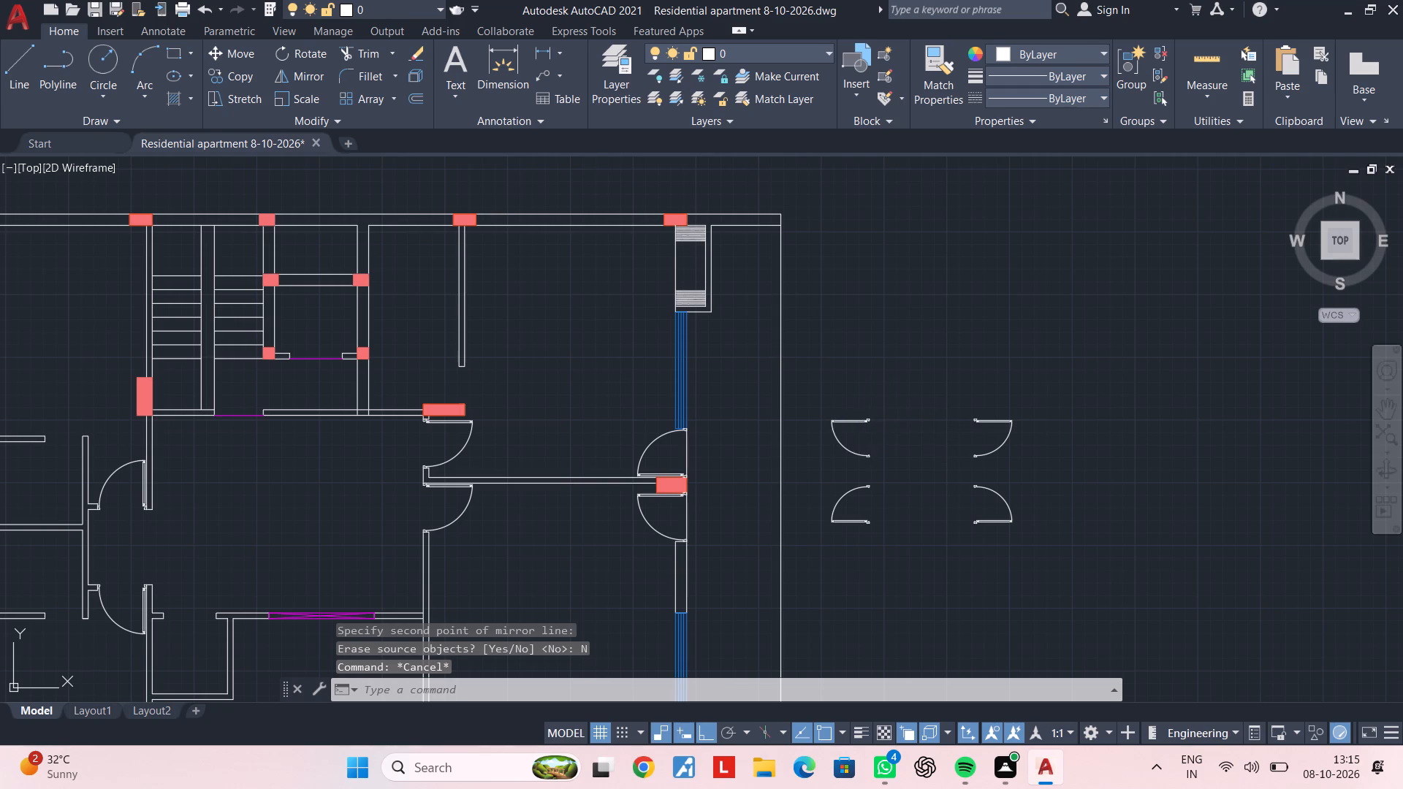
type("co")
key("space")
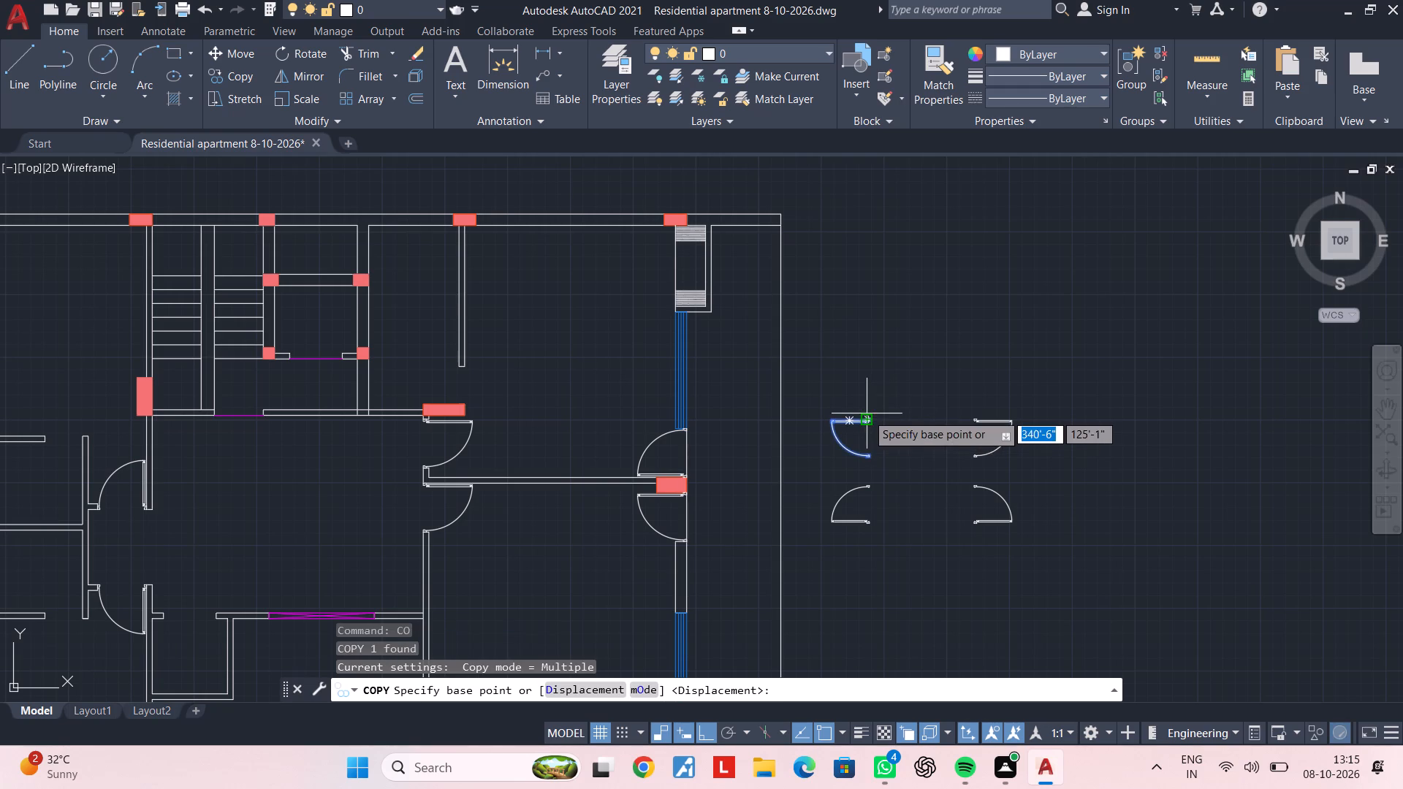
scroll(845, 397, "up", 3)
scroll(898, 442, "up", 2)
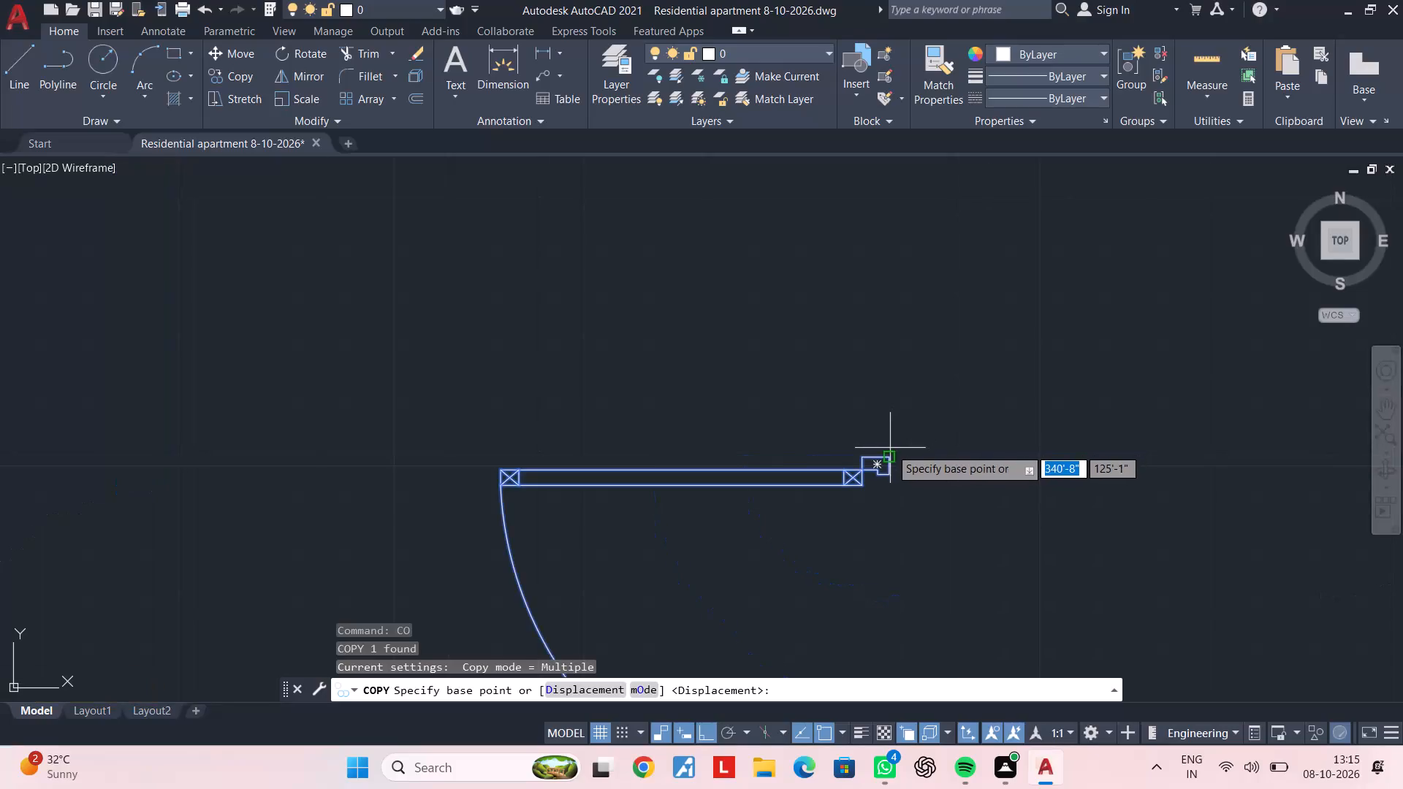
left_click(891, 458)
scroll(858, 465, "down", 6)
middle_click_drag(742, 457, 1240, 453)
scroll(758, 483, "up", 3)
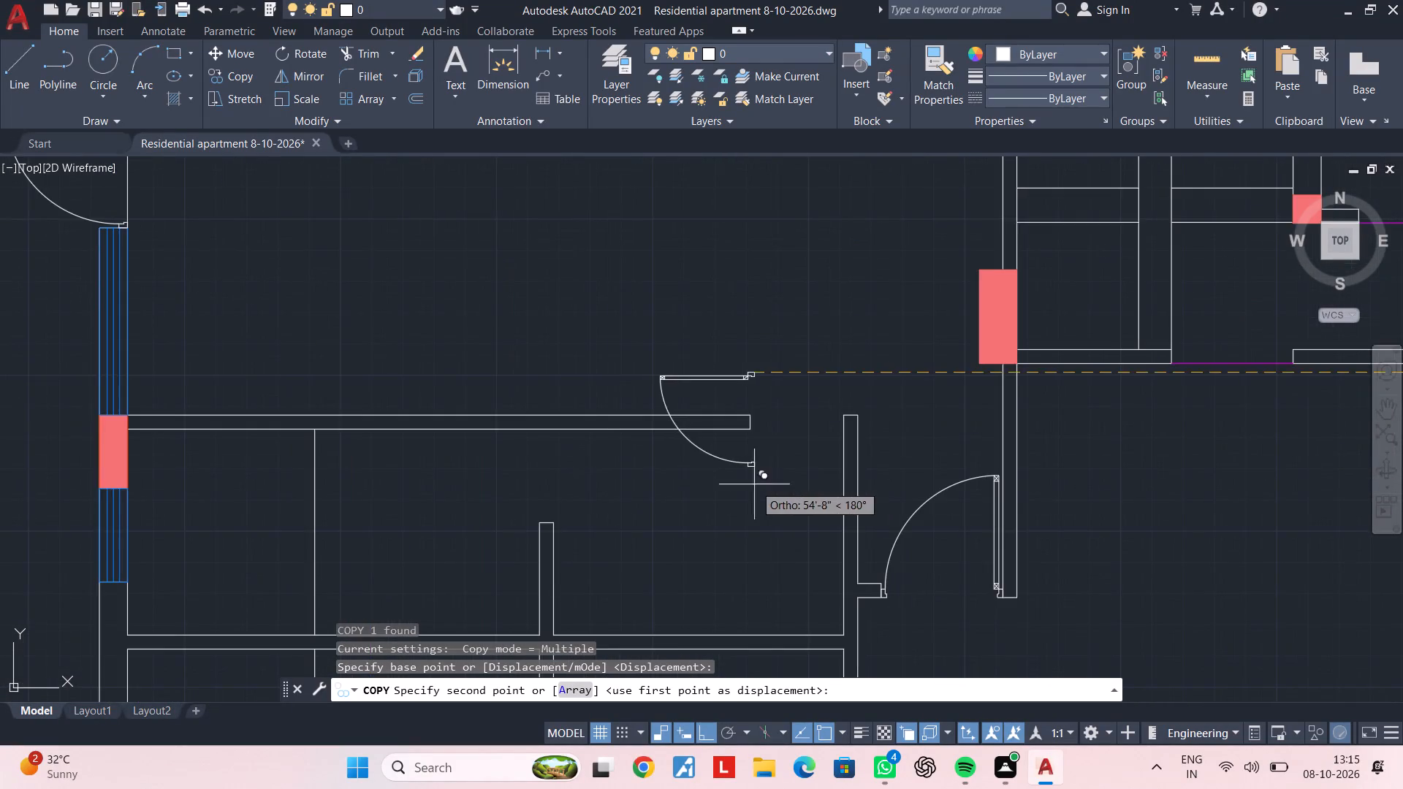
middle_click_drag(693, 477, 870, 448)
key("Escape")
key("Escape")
Copy the northwest 2'6" spare door by its lower outer frame corner to the upper end of the short partition stub in the west rooms.
scroll(1050, 469, "down", 1)
middle_click_drag(1055, 469, 516, 470)
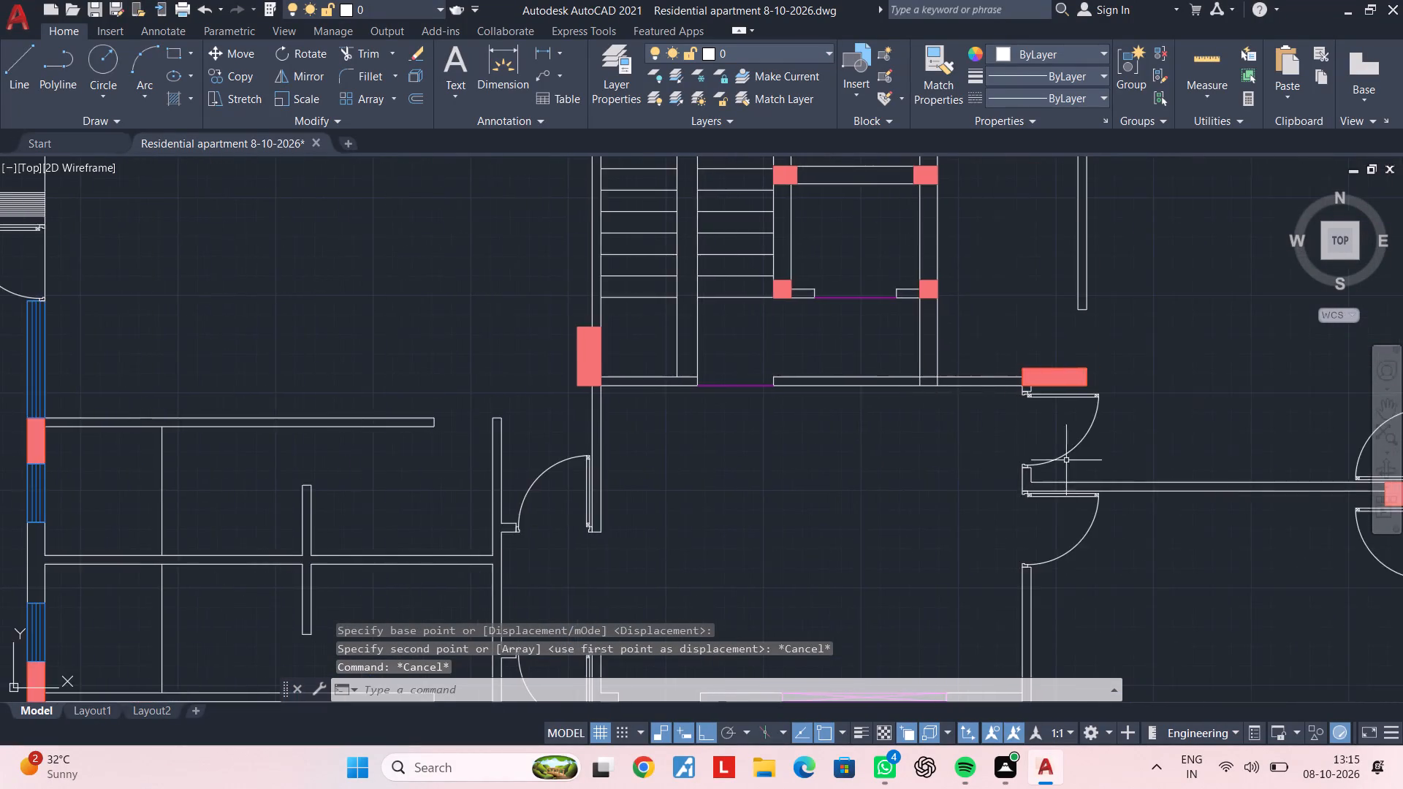
middle_click_drag(1261, 456, 768, 462)
middle_click_drag(1212, 471, 1040, 484)
left_click(1033, 399)
left_click(988, 450)
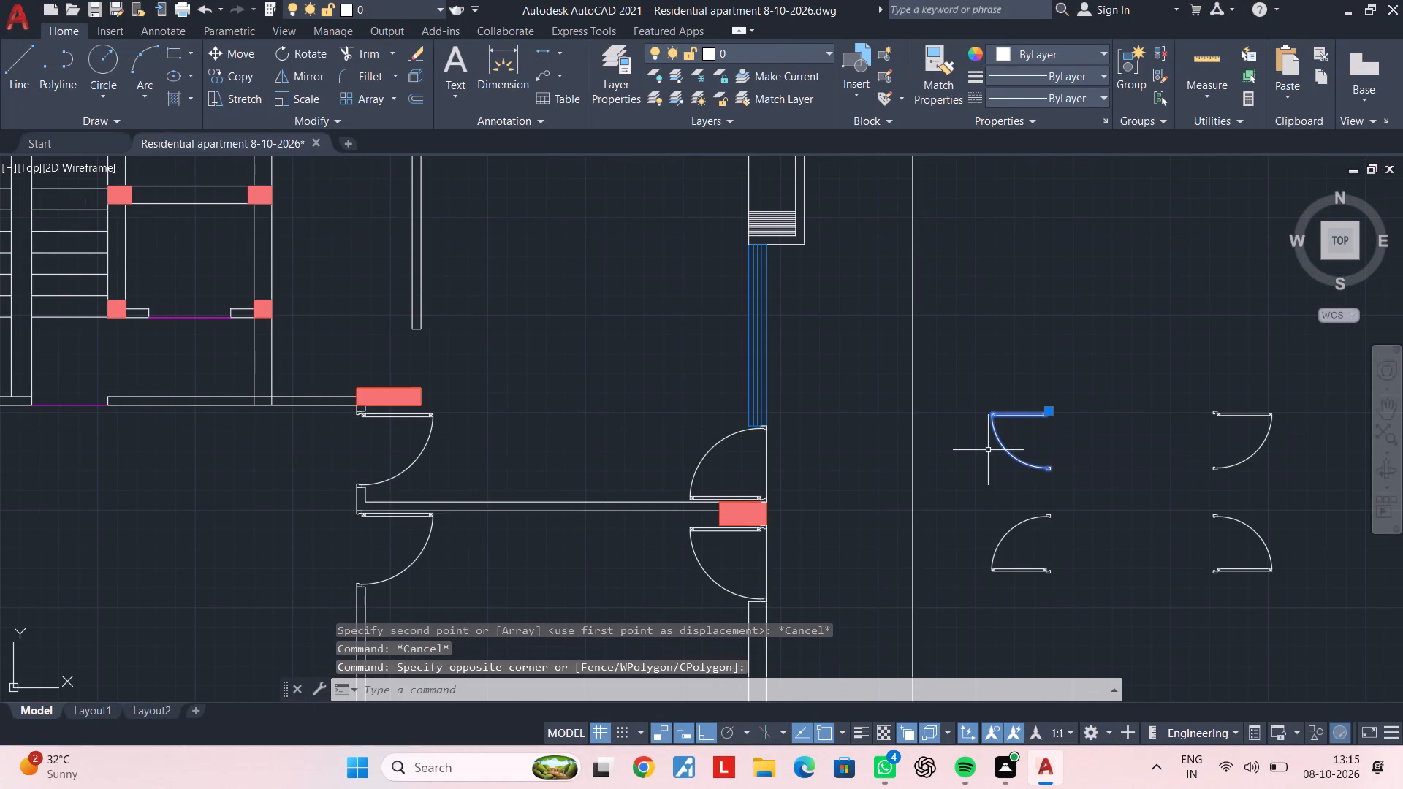
key("c")
key("o")
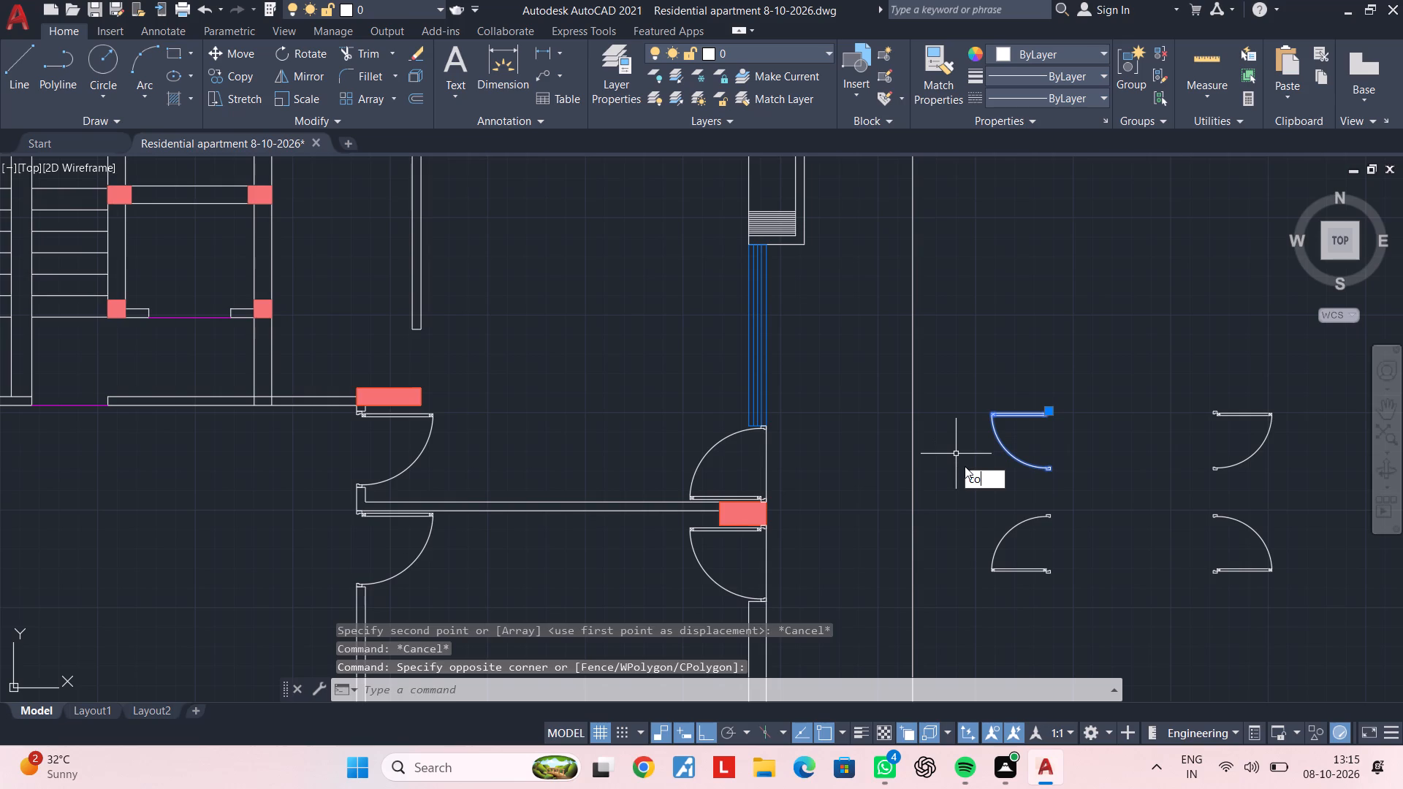
key("space")
scroll(1051, 470, "up", 5)
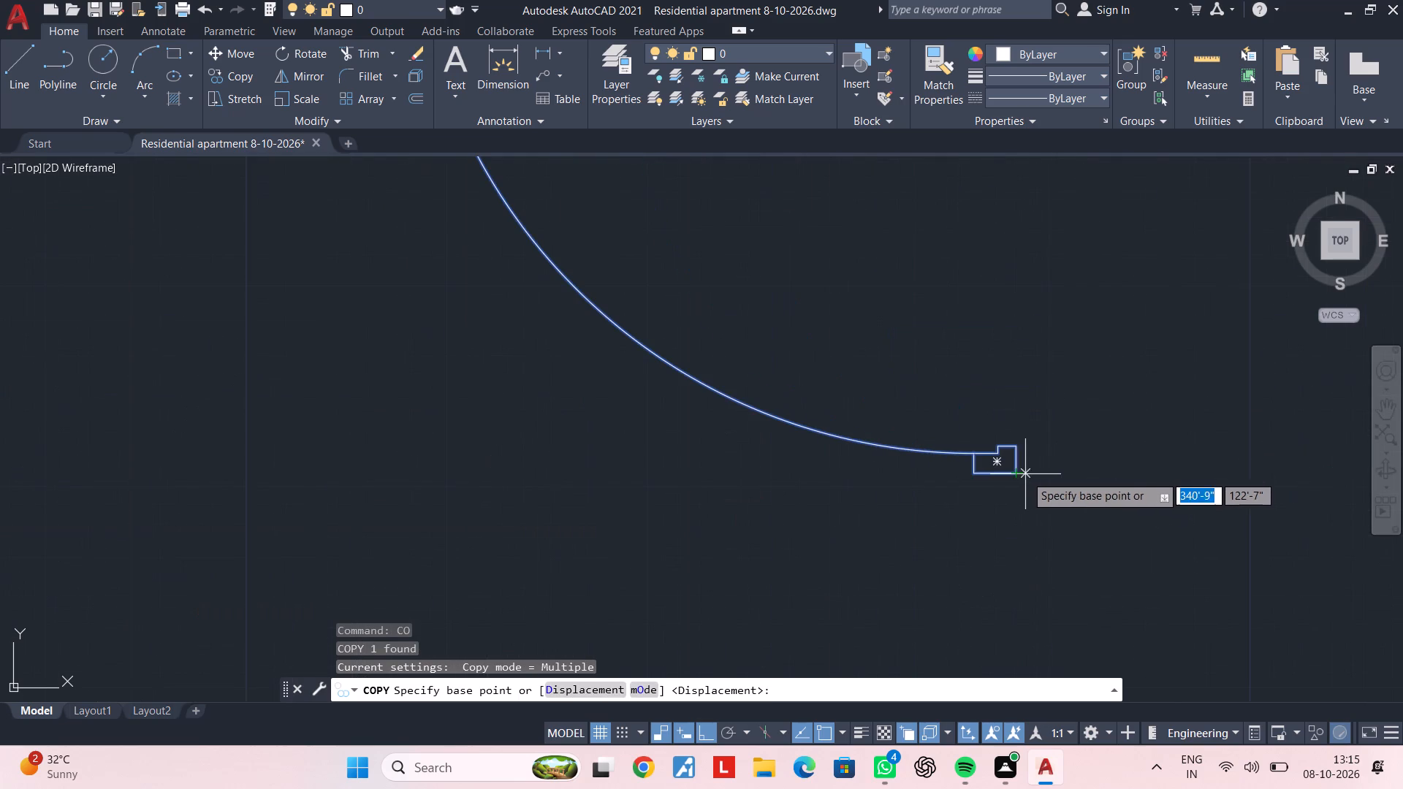
left_click(1018, 475)
scroll(986, 484, "down", 6)
middle_click_drag(886, 507, 1350, 478)
middle_click_drag(883, 477, 1198, 466)
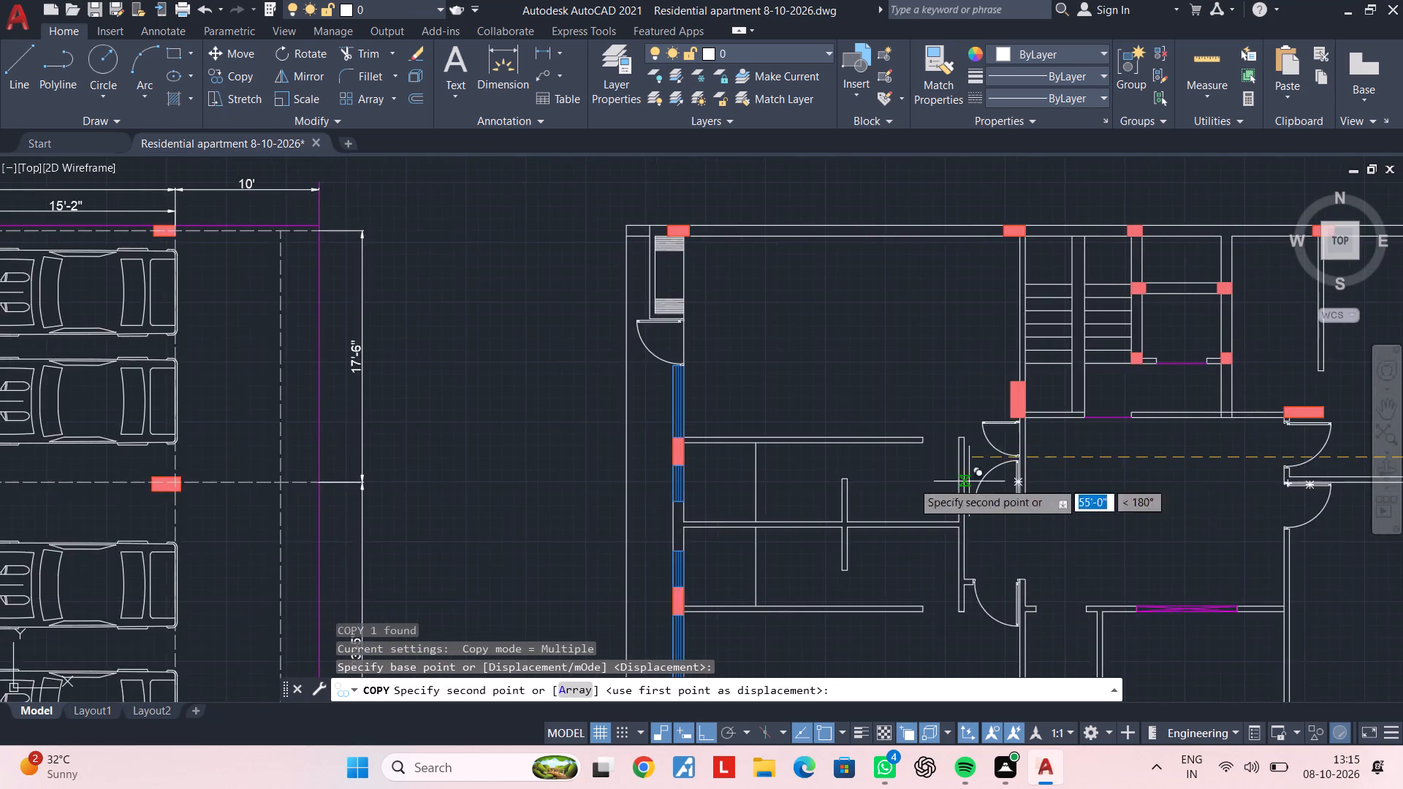
scroll(903, 480, "up", 2)
left_click(756, 476)
scroll(1130, 482, "down", 1)
middle_click_drag(1147, 482, 743, 465)
scroll(780, 481, "down", 1)
middle_click_drag(780, 481, 751, 381)
key("Escape")
middle_click_drag(1298, 404, 651, 431)
key("Escape")
key("Escape")
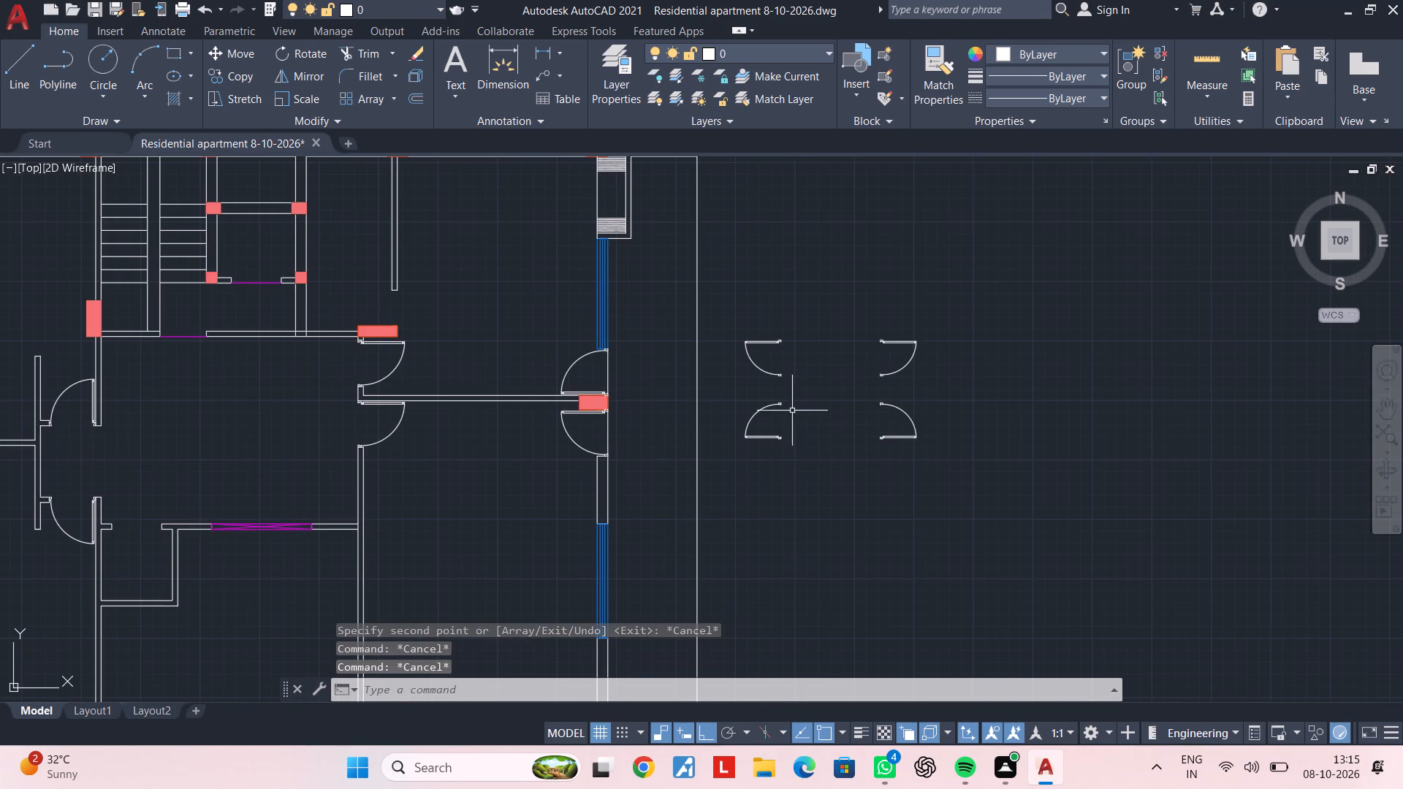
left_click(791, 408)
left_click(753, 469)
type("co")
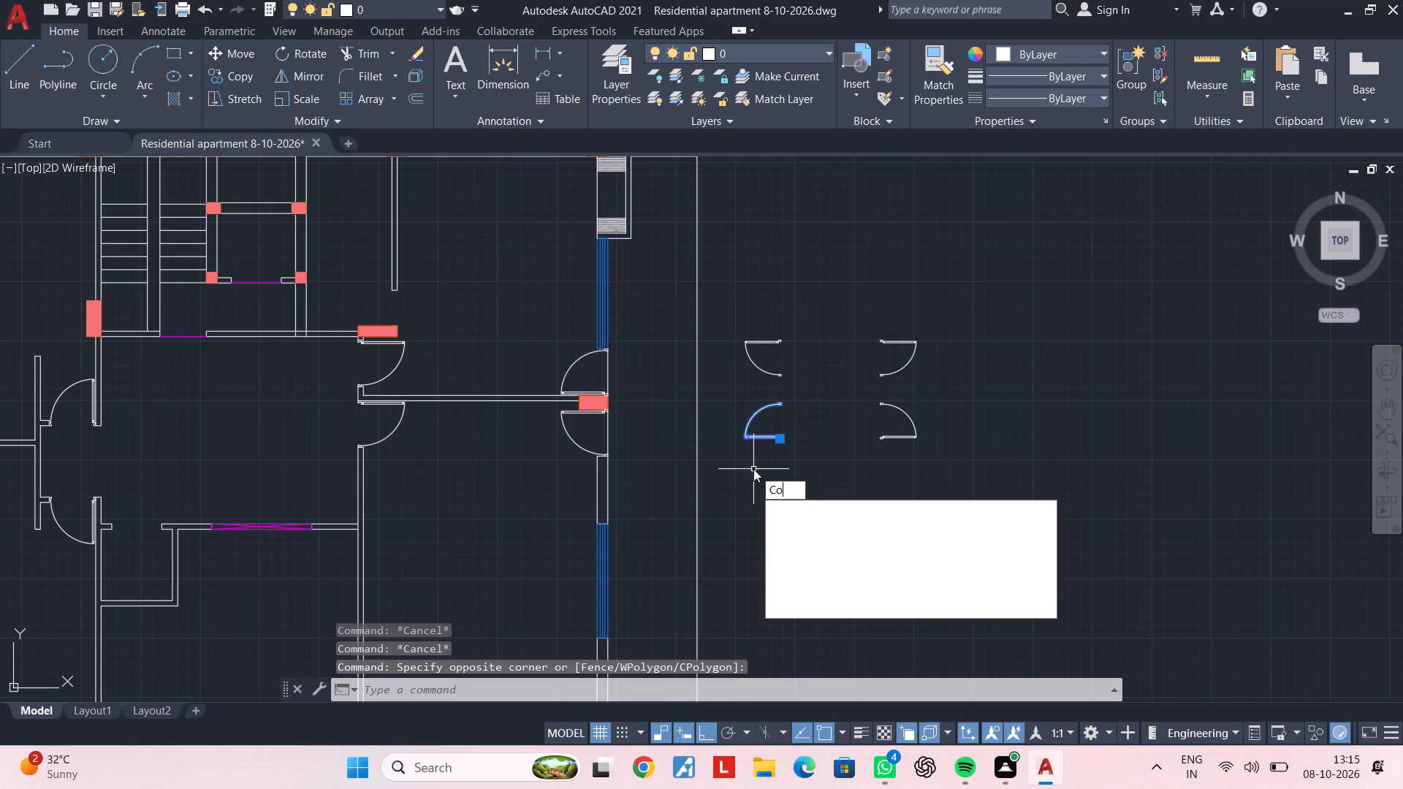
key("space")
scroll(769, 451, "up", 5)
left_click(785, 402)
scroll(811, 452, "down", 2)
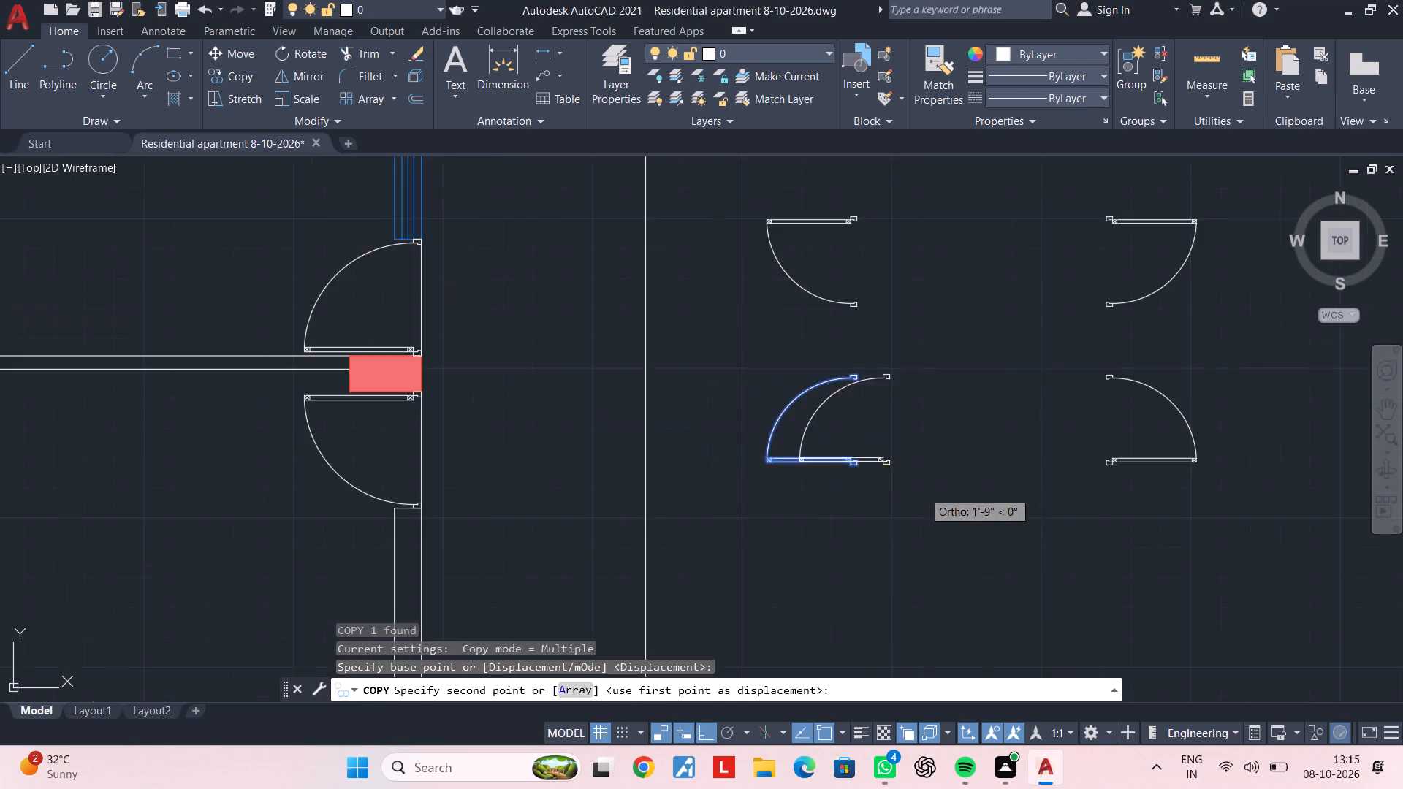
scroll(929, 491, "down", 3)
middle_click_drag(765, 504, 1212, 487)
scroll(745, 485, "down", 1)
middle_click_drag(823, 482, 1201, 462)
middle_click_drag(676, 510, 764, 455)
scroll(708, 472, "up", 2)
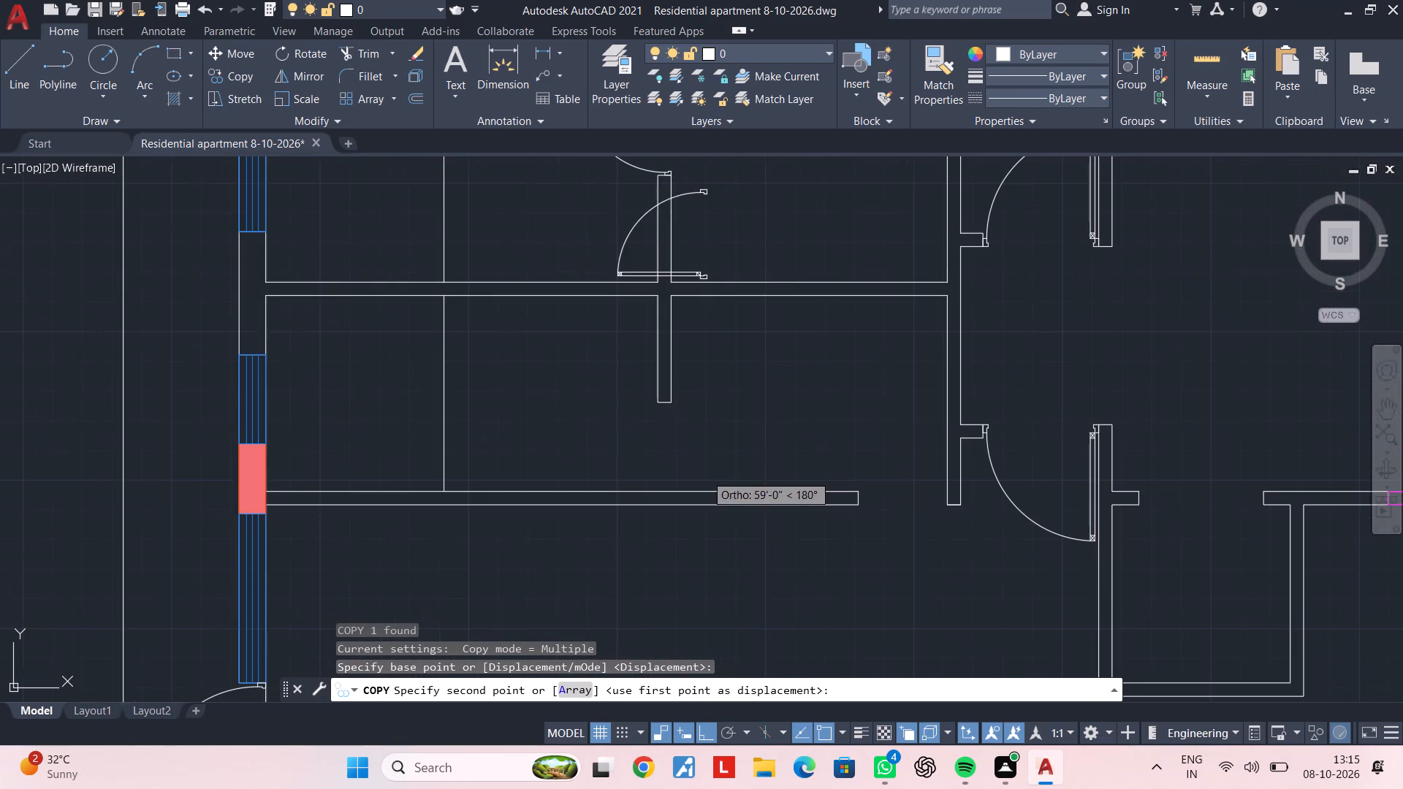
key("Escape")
Copy the southwest 2'6" spare door by its upper outer frame corner to the lower end of the southern partition stub in the west rooms.
scroll(821, 481, "down", 2)
middle_click_drag(1073, 488, 513, 487)
middle_click_drag(1140, 449, 881, 456)
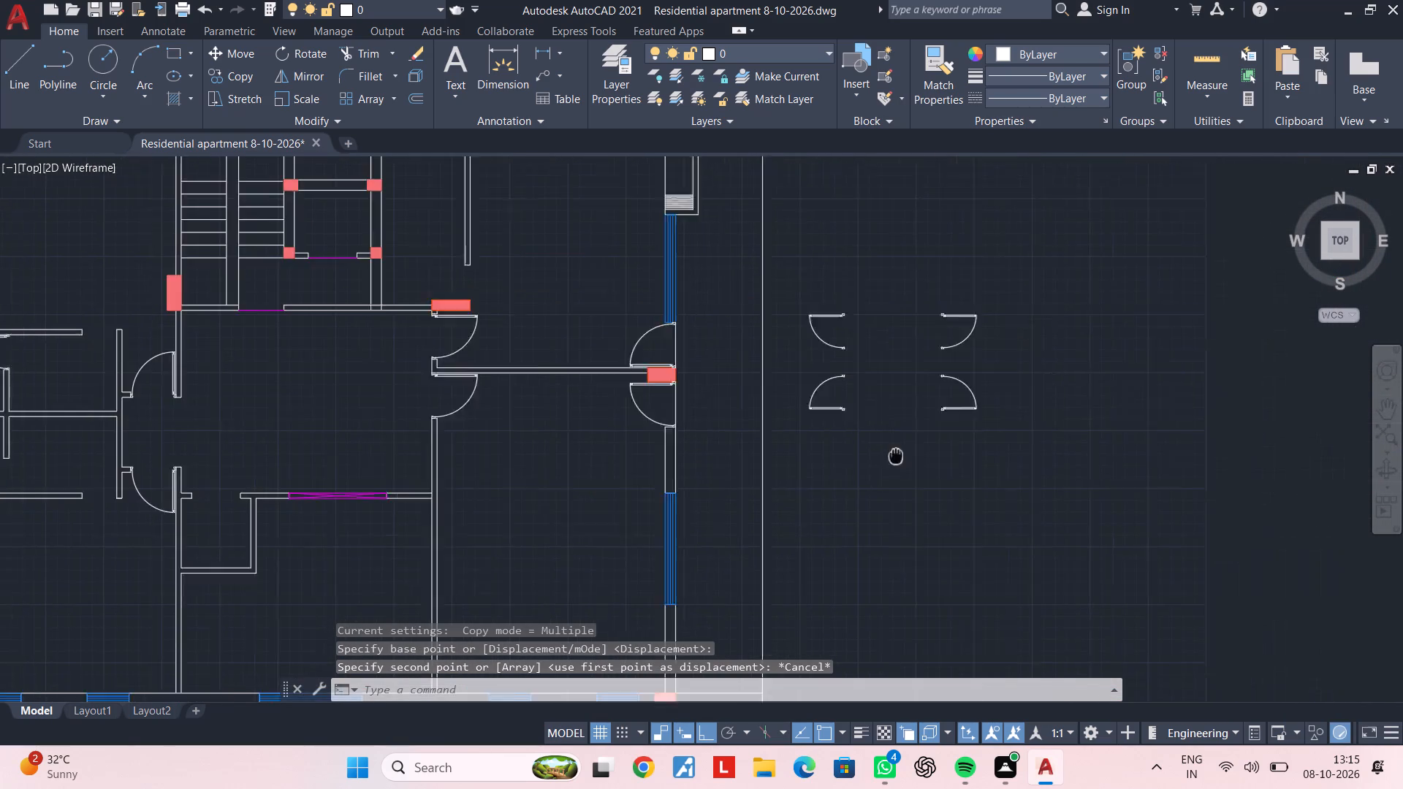
middle_click_drag(881, 456, 837, 456)
scroll(766, 397, "up", 1)
left_click(748, 364)
key("c")
key("o")
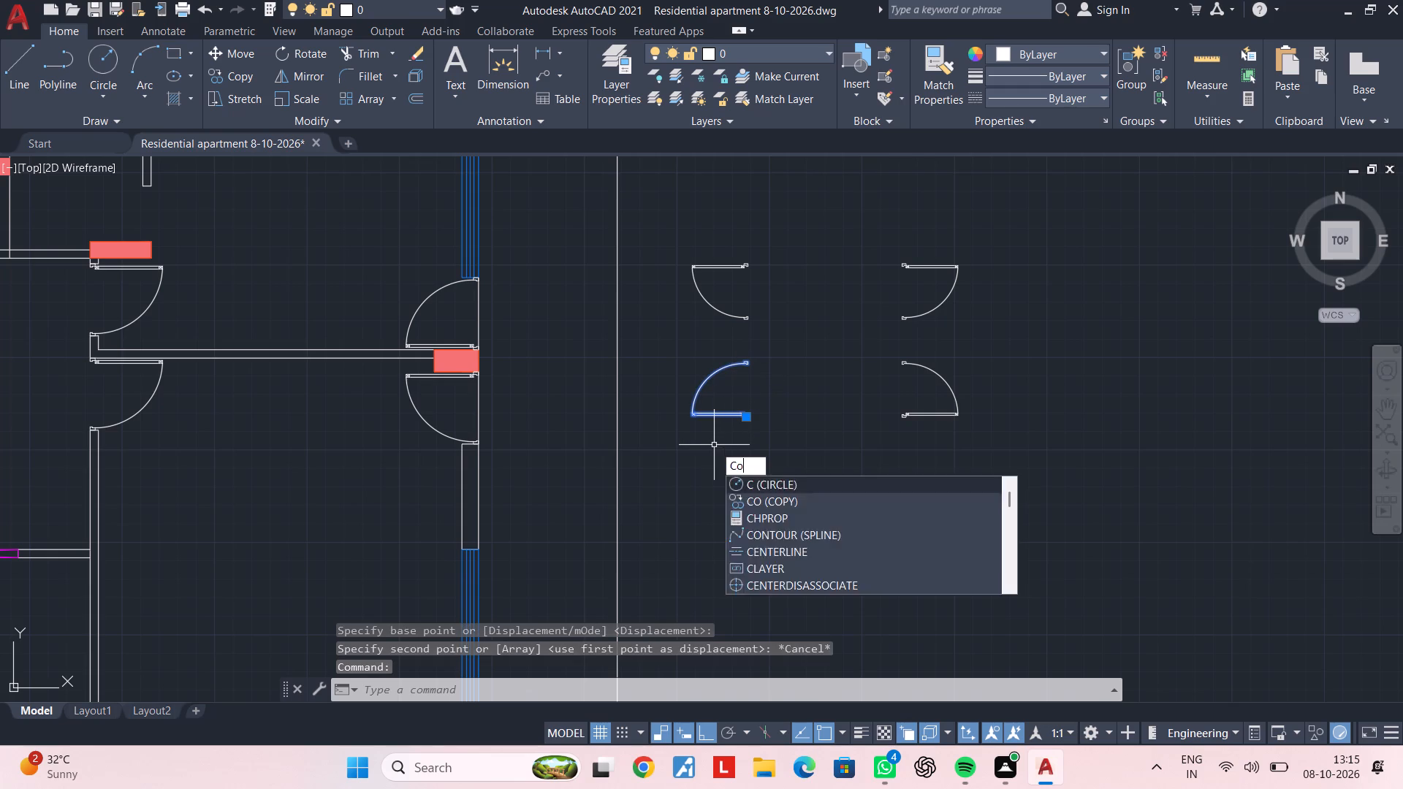
key("space")
scroll(743, 348, "up", 3)
left_click(756, 395)
scroll(862, 487, "down", 3)
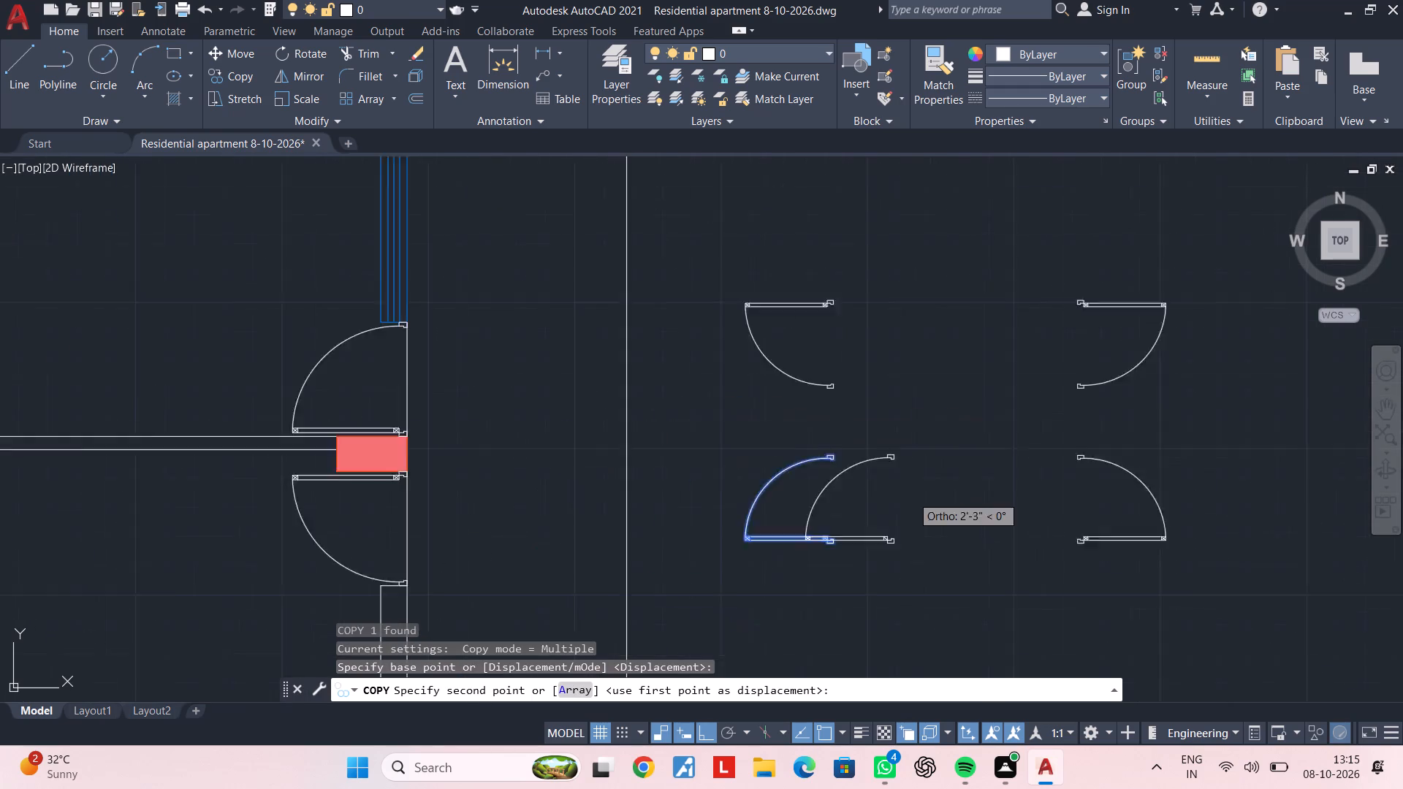
scroll(919, 497, "down", 1)
scroll(652, 504, "down", 1)
middle_click_drag(667, 502, 1037, 415)
middle_click_drag(671, 453, 739, 430)
scroll(718, 430, "up", 3)
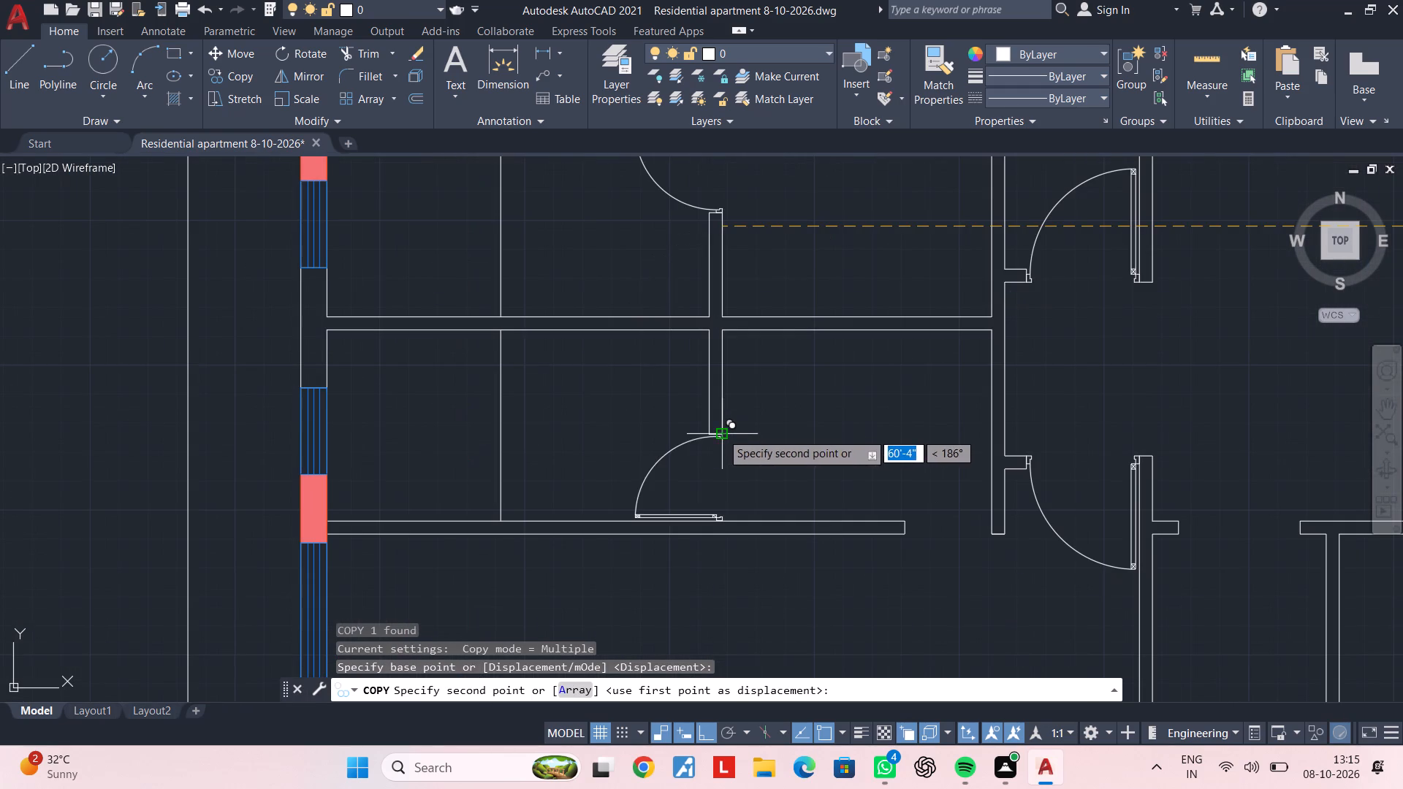
left_click(722, 432)
key("Escape")
key("Escape")
scroll(870, 458, "down", 2)
middle_click_drag(865, 458, 650, 464)
key("Escape")
key("Escape")
key("Escape")
key("Escape")
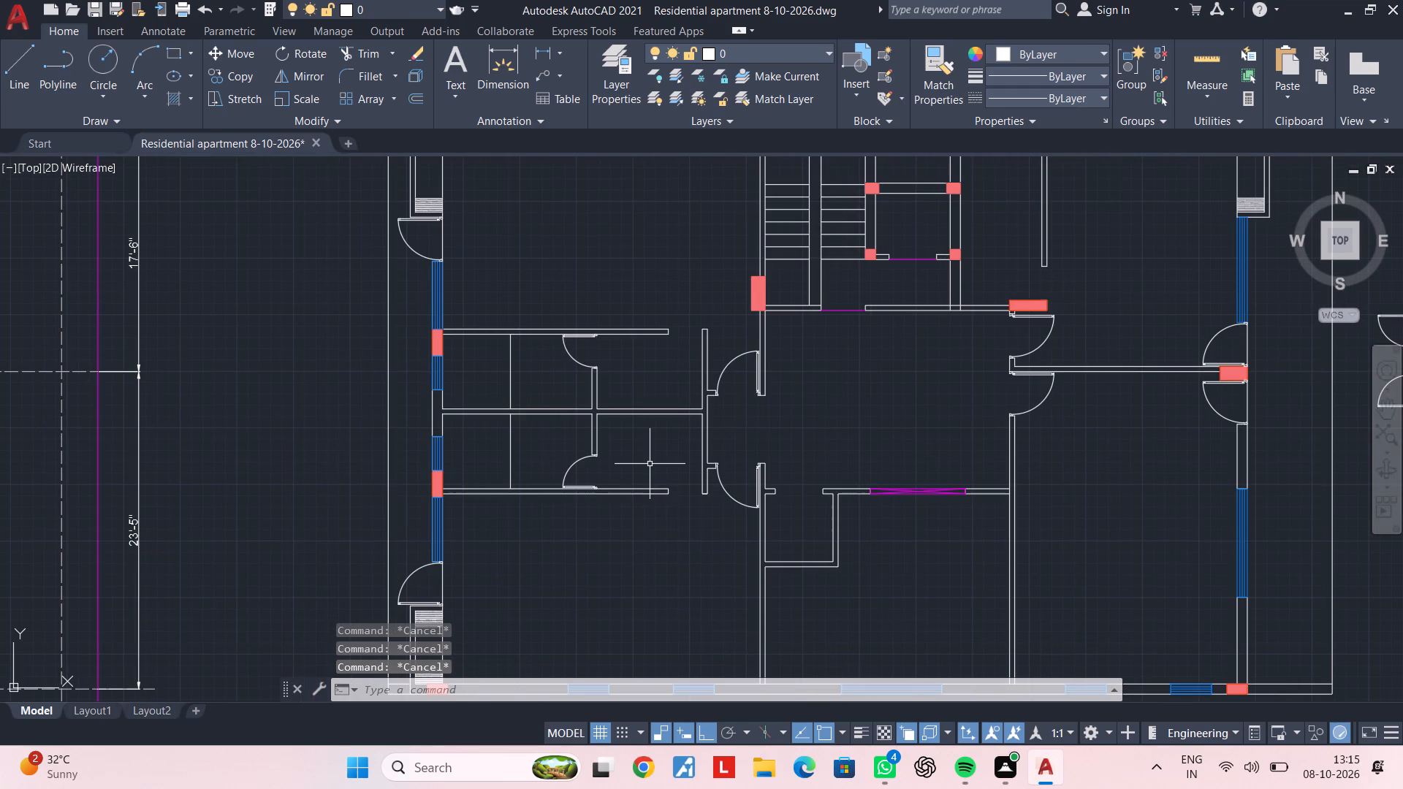
key("Escape")
key("Escape")
key("Escape")
key("Escape")
key("Escape")
Draw a line across the upper west room's new door opening, from the wall-side frame corner to the partition stub's east corner.
middle_click_drag(579, 456, 595, 498)
scroll(591, 487, "down", 1)
key("Escape")
key("Escape")
key("l")
key("space")
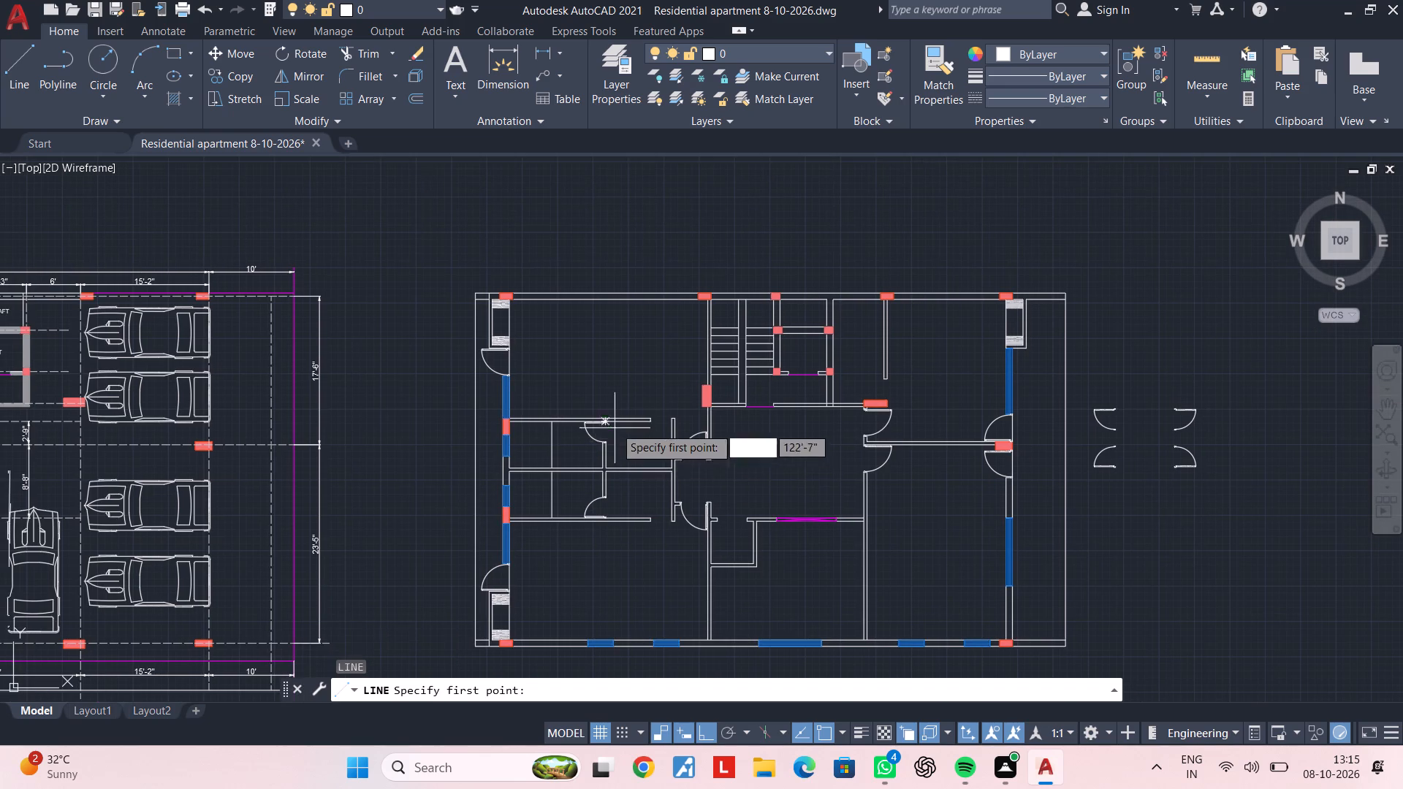
scroll(603, 418, "up", 8)
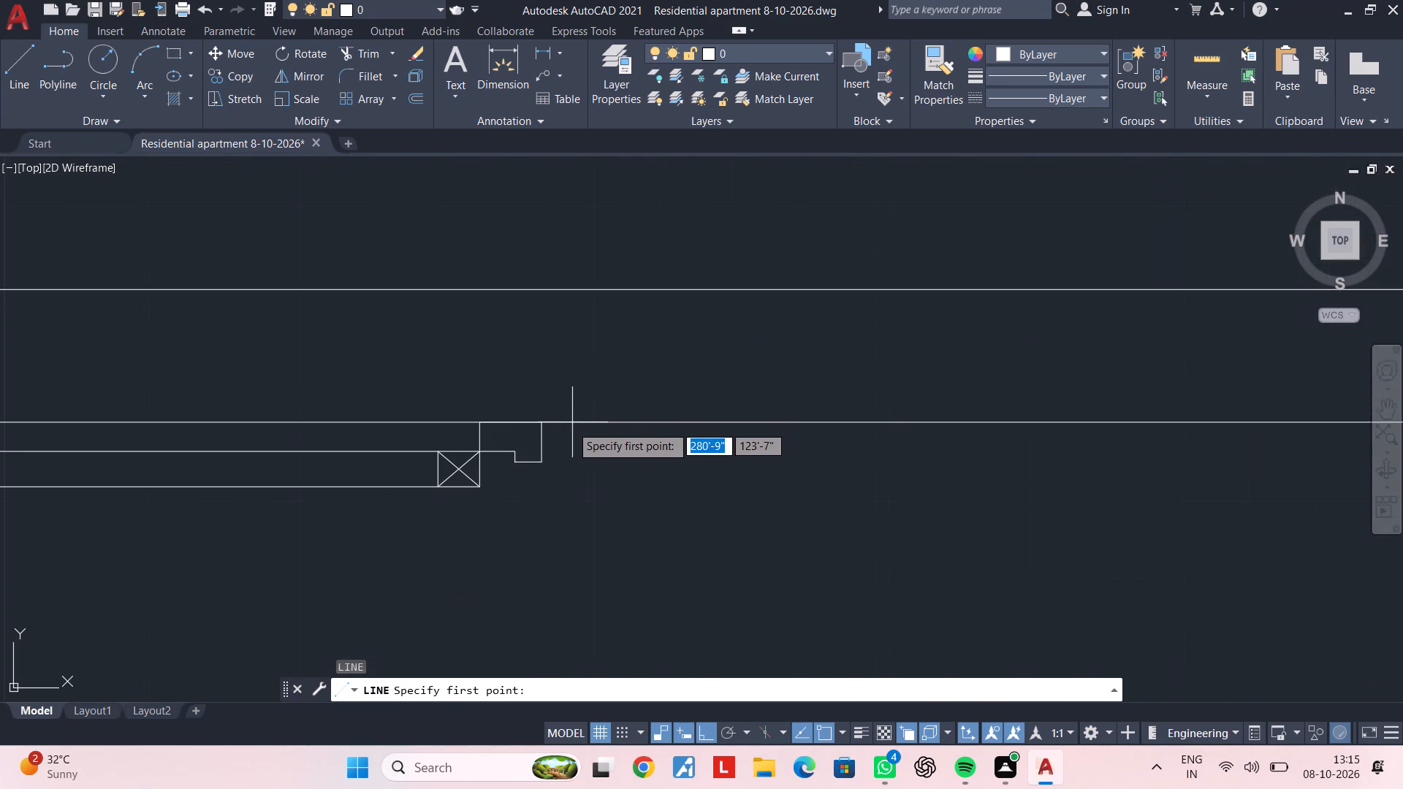
left_click(546, 421)
scroll(547, 471, "down", 2)
middle_click_drag(547, 481, 552, 307)
middle_click_drag(536, 527, 557, 405)
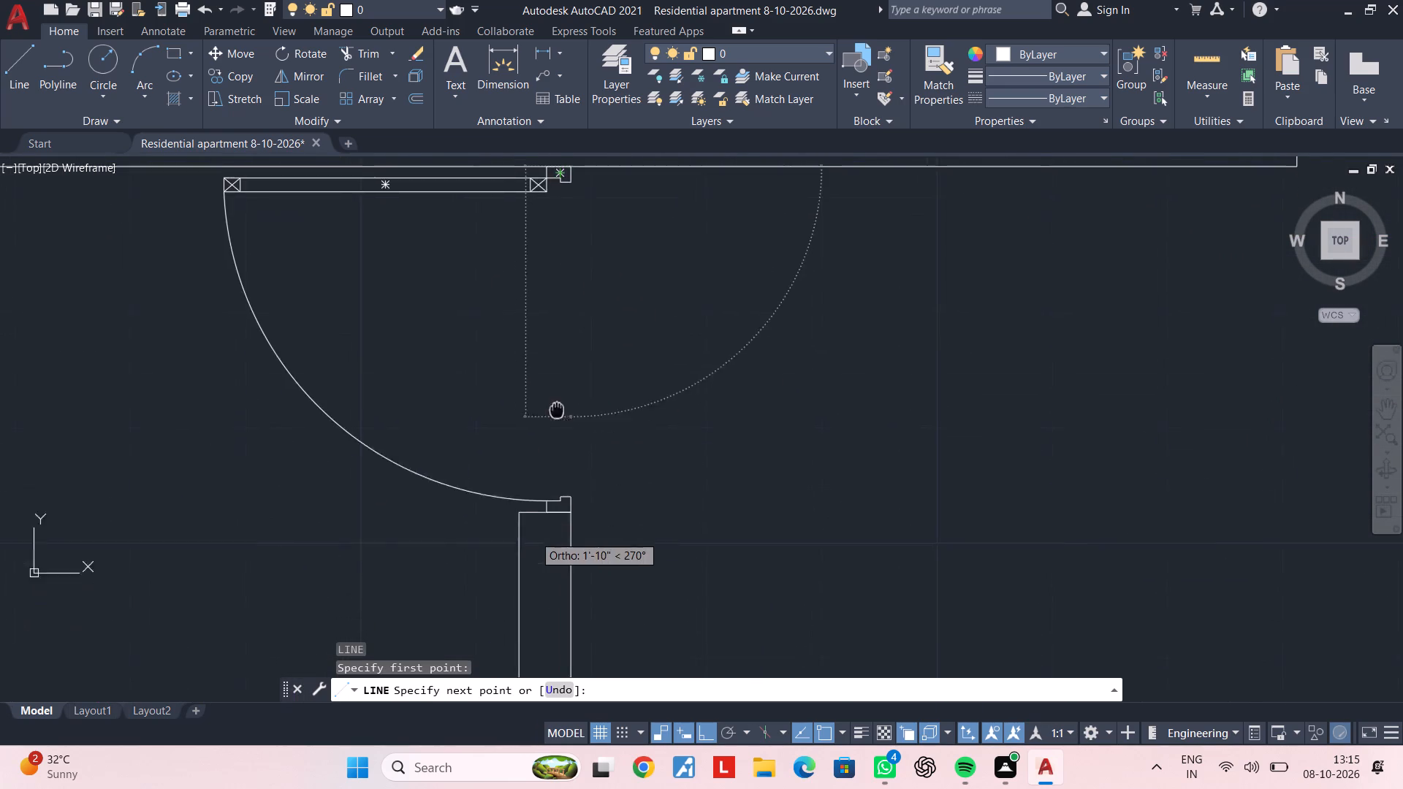
scroll(582, 502, "up", 2)
left_click(547, 511)
scroll(647, 524, "down", 3)
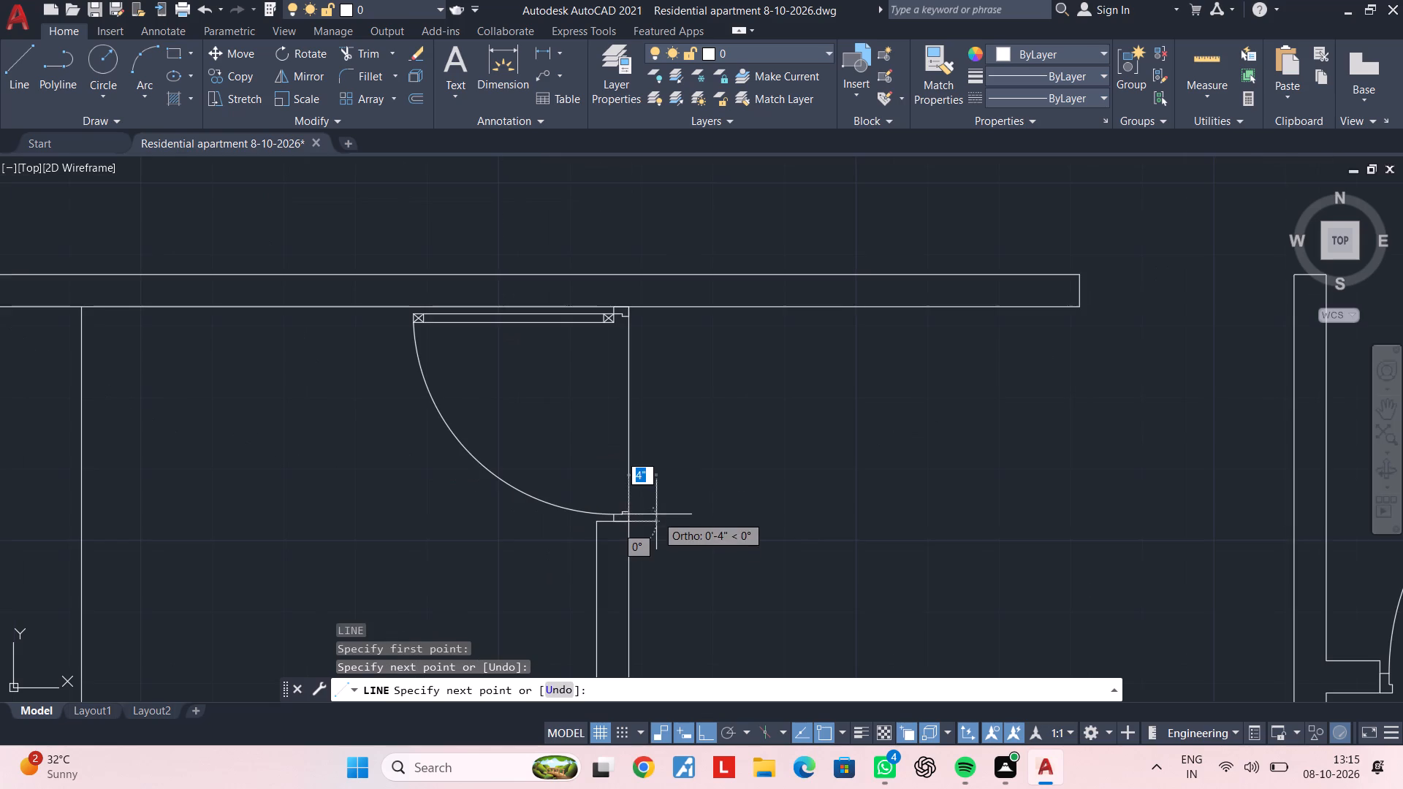
key("Escape")
key("Escape")
Draw a line across the lower west room's new door opening, from the partition stub's east corner down to the wall below.
middle_click_drag(685, 516, 571, 307)
middle_click_drag(609, 492, 620, 413)
scroll(605, 478, "down", 2)
middle_click_drag(605, 478, 618, 315)
scroll(618, 326, "up", 1)
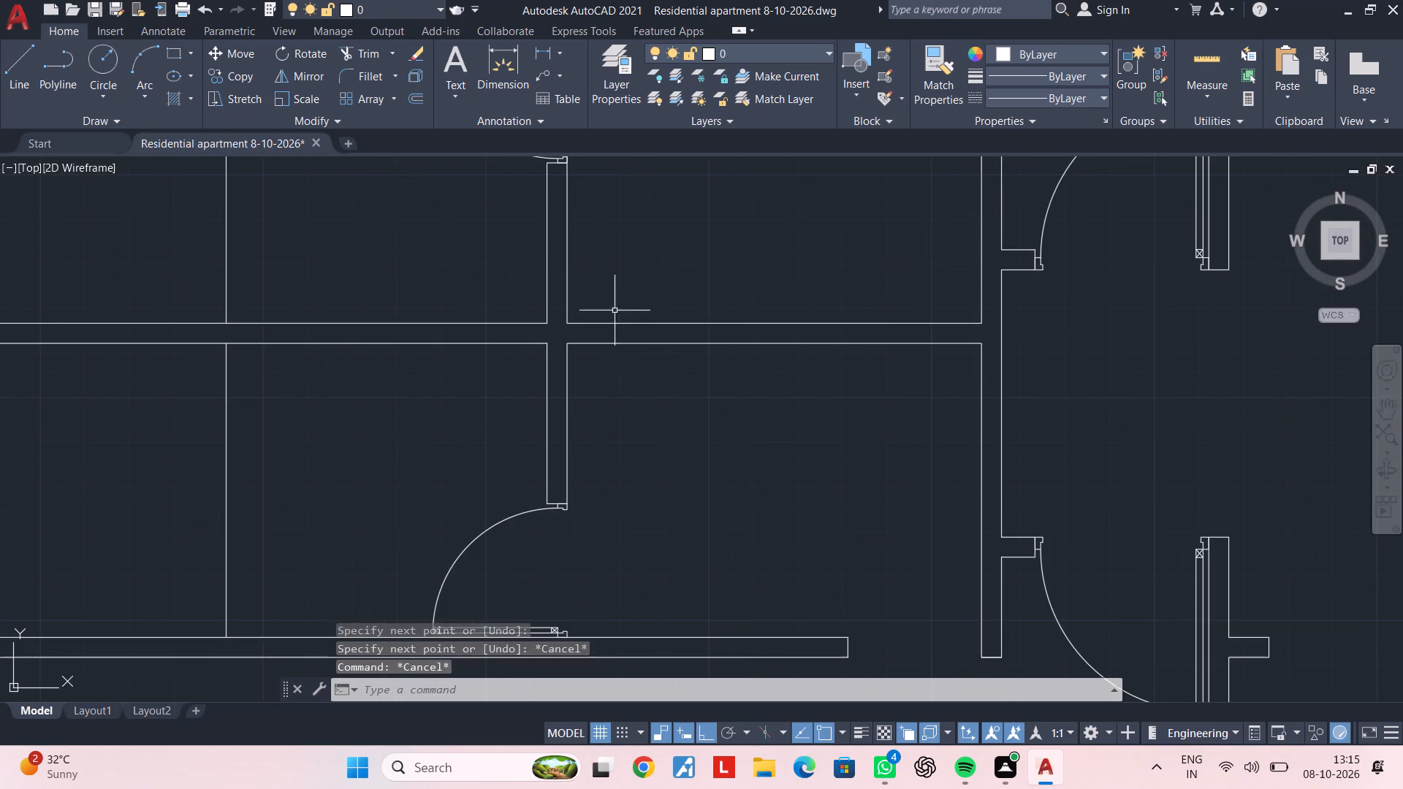
key("space")
scroll(557, 511, "up", 1)
middle_click_drag(569, 490, 589, 418)
scroll(620, 437, "up", 2)
left_click(539, 411)
scroll(543, 535, "down", 1)
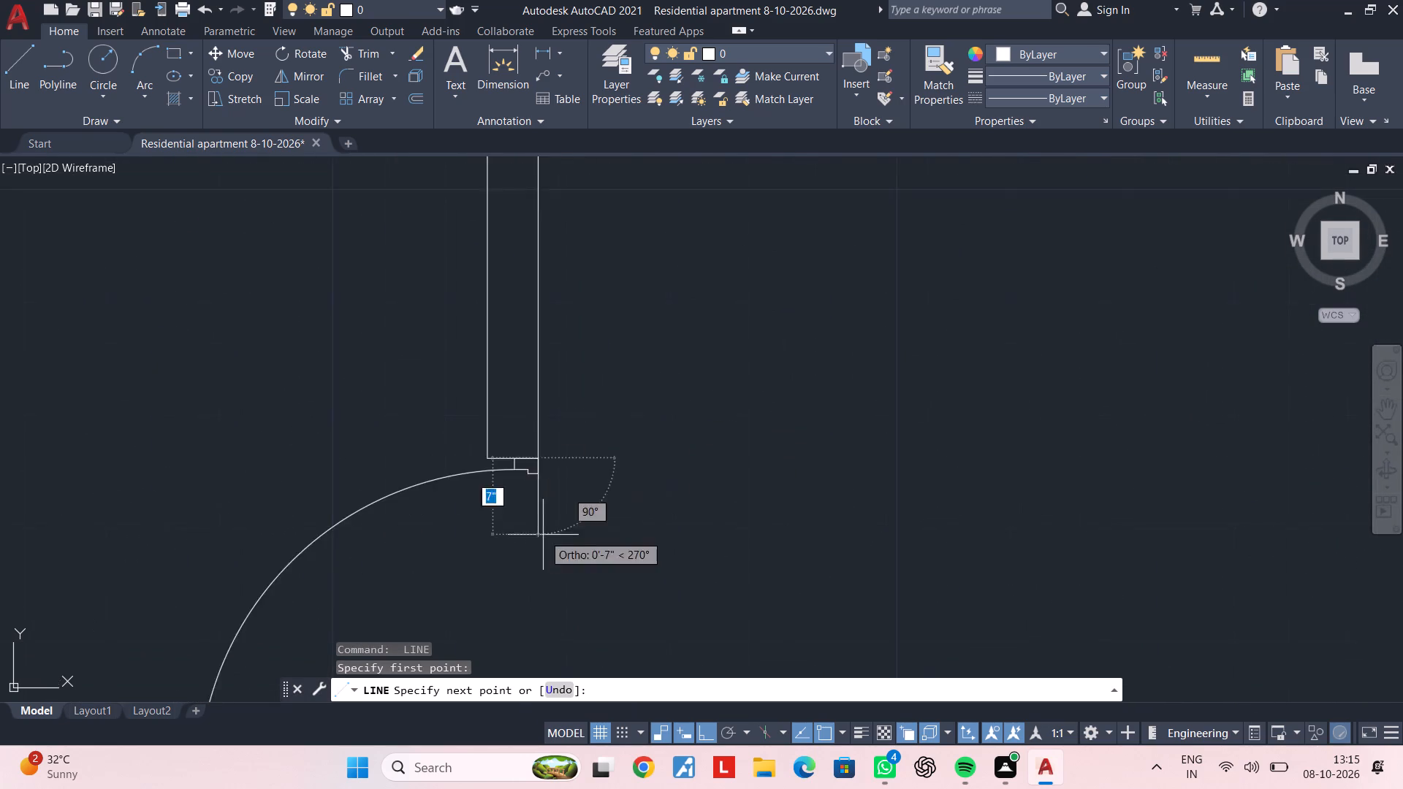
middle_click_drag(543, 536, 552, 311)
left_click(549, 574)
scroll(574, 556, "down", 3)
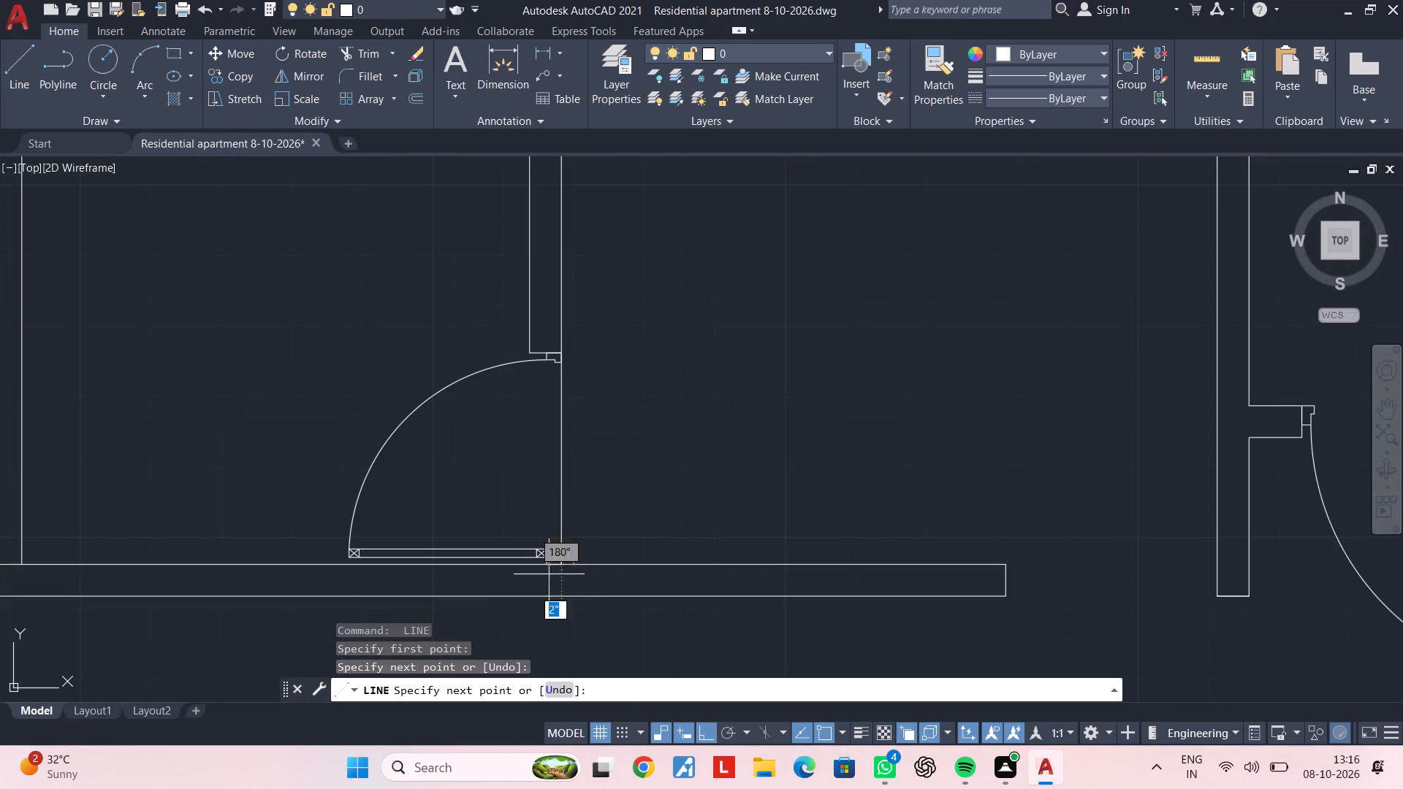
key("Escape")
key("Escape")
Save the drawing.
scroll(658, 508, "down", 2)
middle_click_drag(733, 506, 577, 503)
key("ctrl+s")
key("ctrl+s")
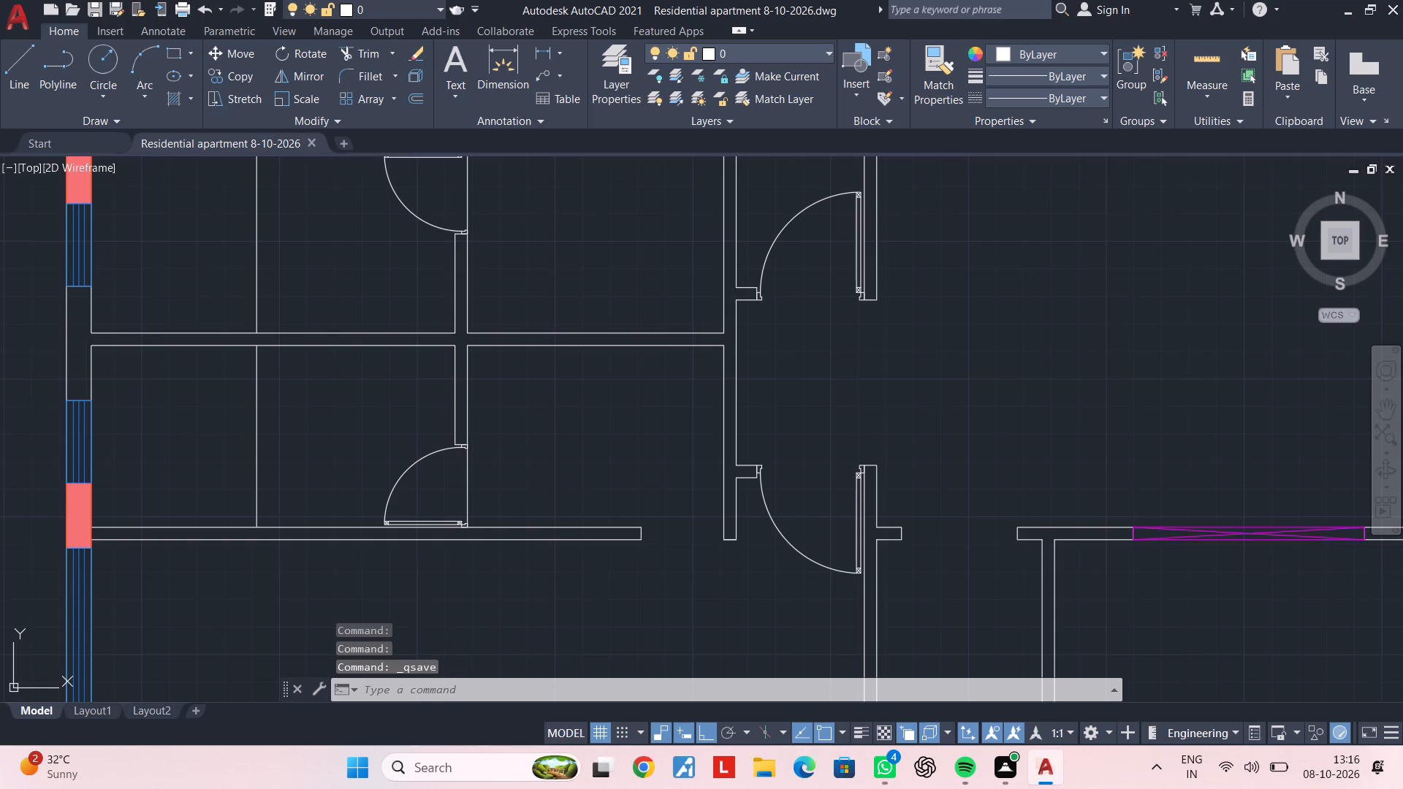
Extend both horizontal wall lines east of the lift through the wide column to its east face.
scroll(604, 502, "down", 4)
middle_click_drag(693, 499, 533, 498)
scroll(547, 495, "up", 1)
middle_click_drag(515, 495, 594, 465)
scroll(627, 432, "up", 1)
middle_click_drag(630, 430, 480, 550)
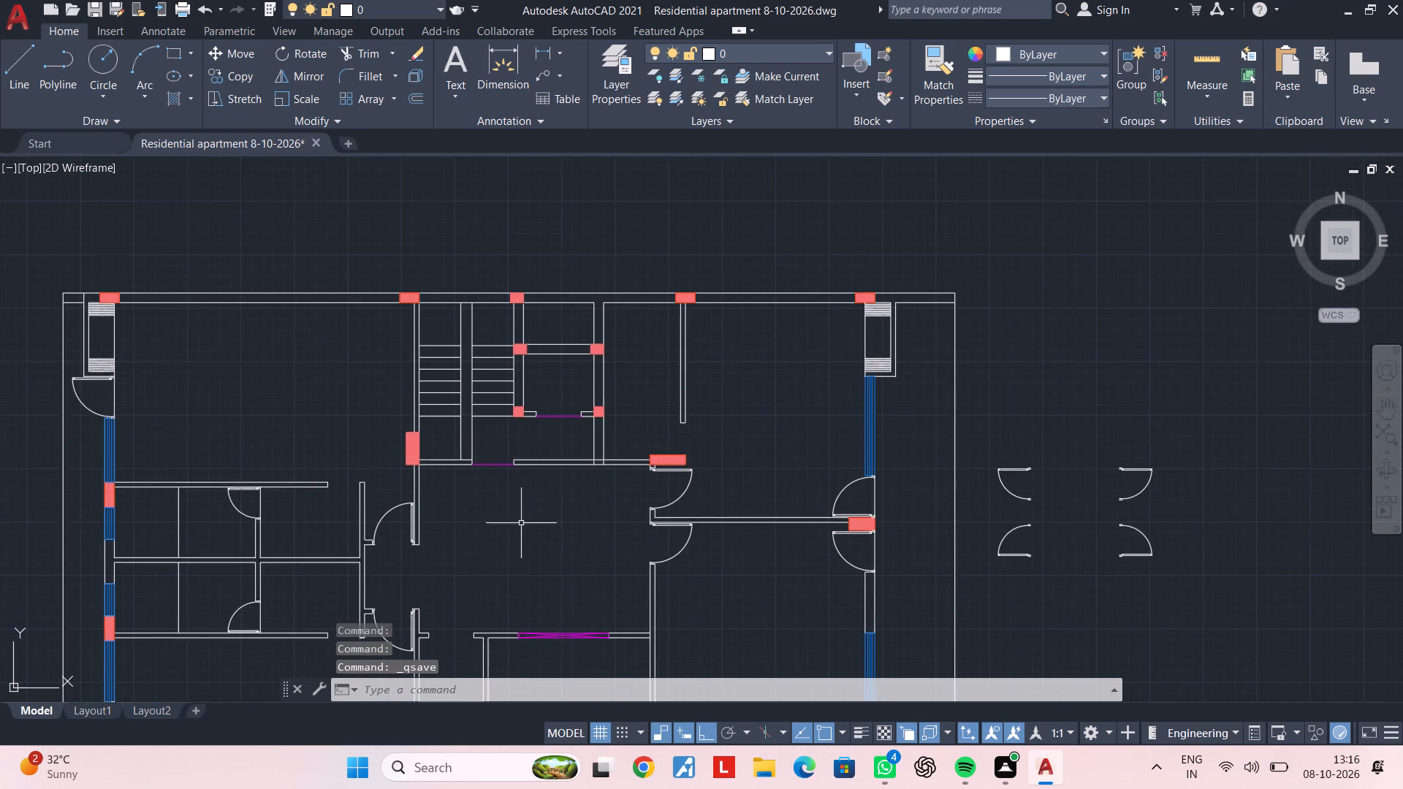
middle_click_drag(636, 435, 459, 461)
key("Escape")
scroll(514, 480, "up", 3)
middle_click_drag(522, 482, 533, 469)
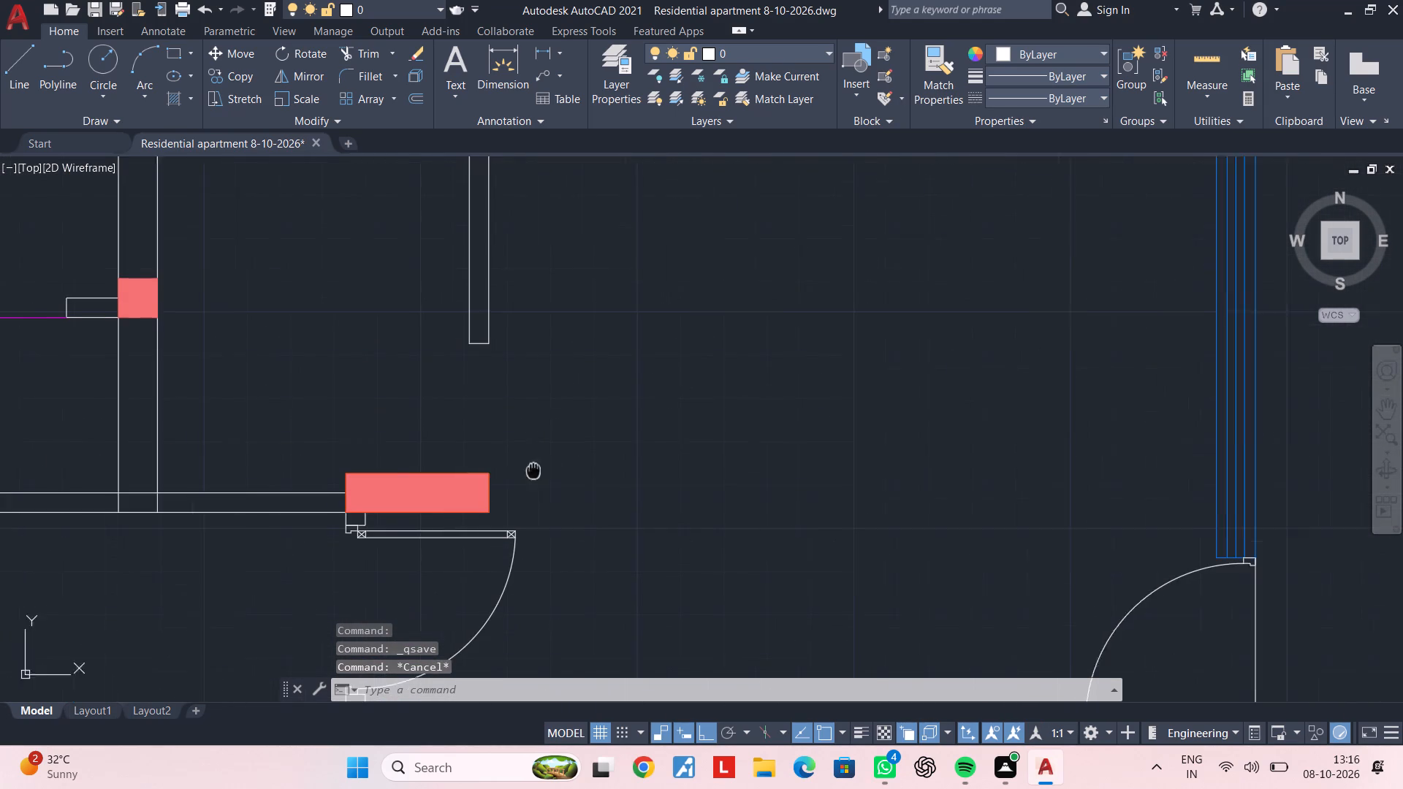
middle_click_drag(533, 469, 564, 448)
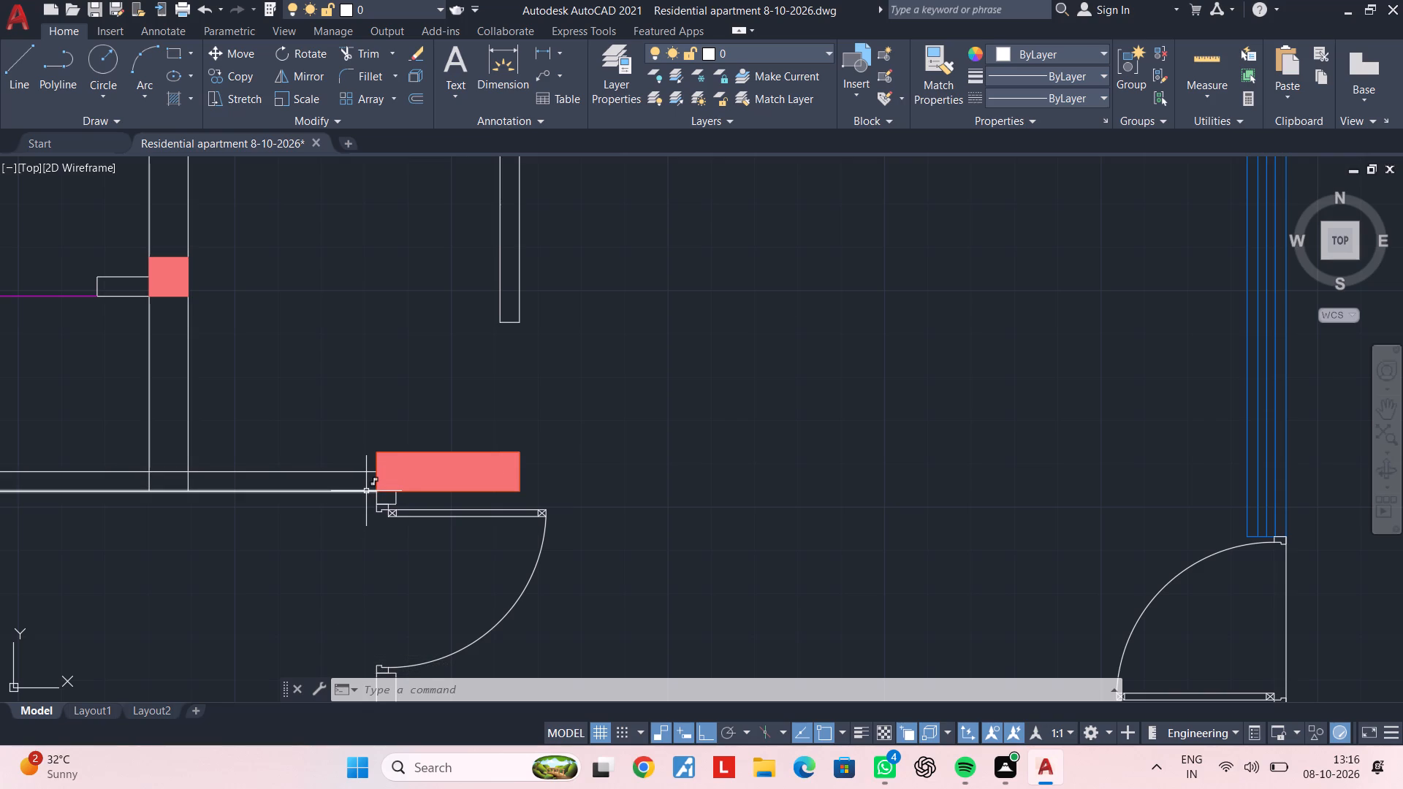
type("ex")
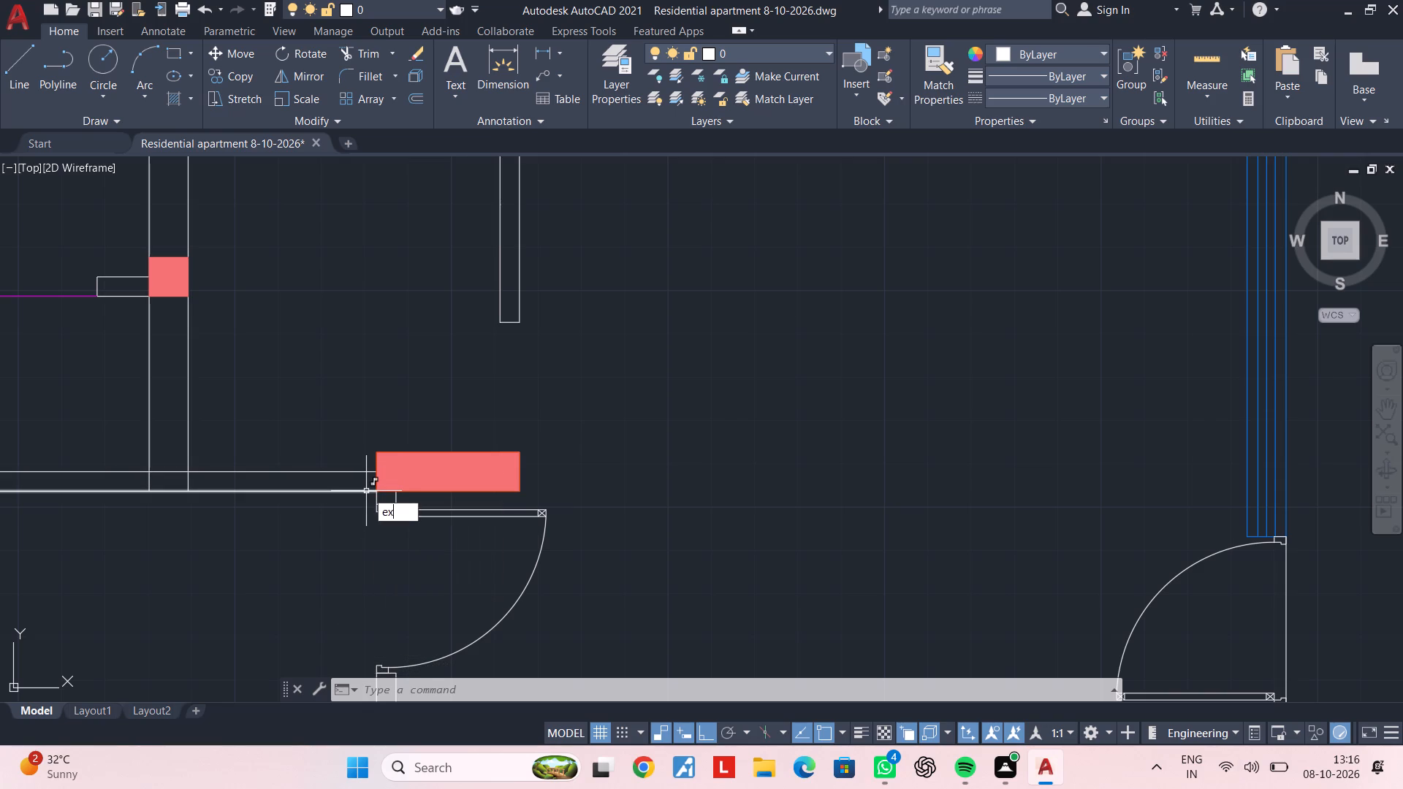
key("space")
left_click(356, 489)
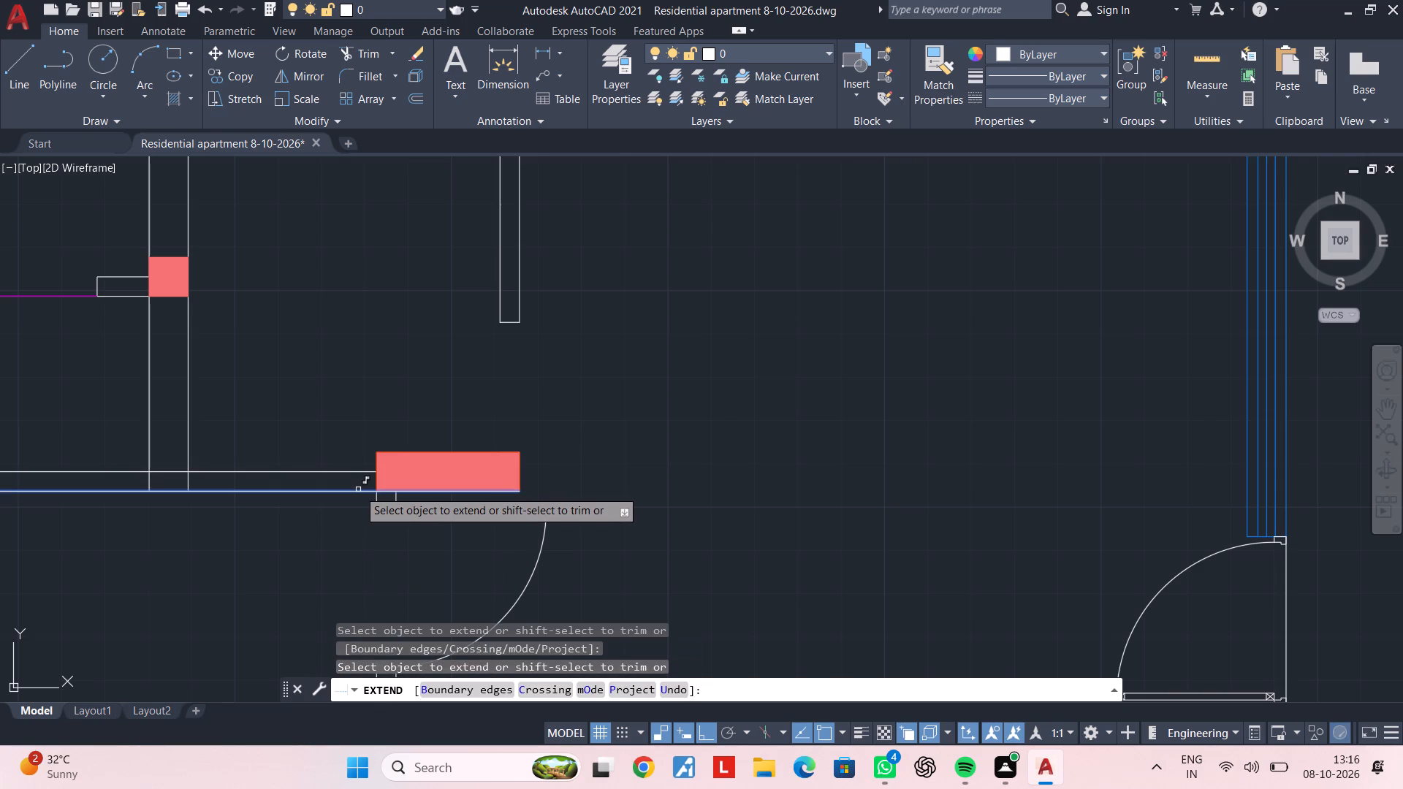
left_click(358, 489)
left_click(368, 473)
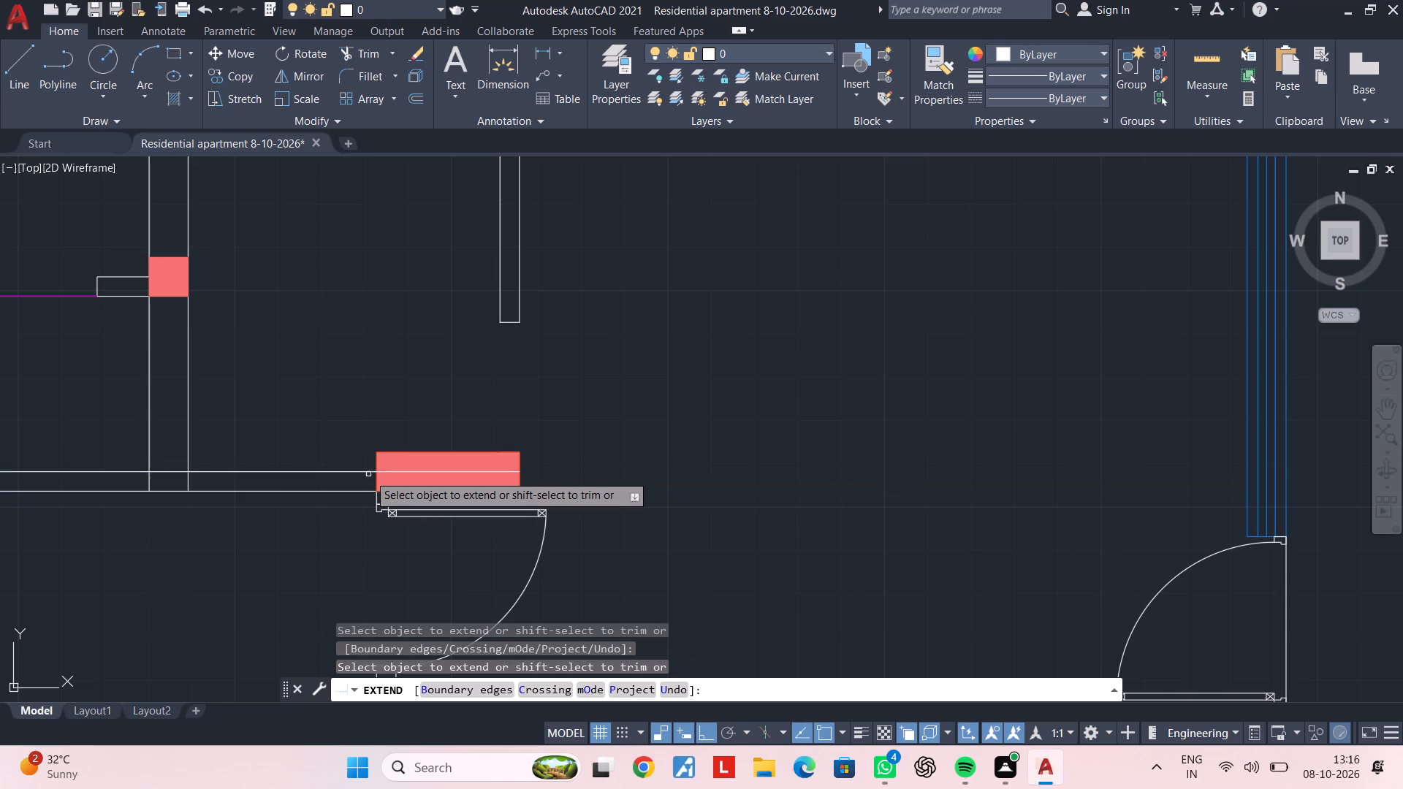
key("Escape")
key("Escape")
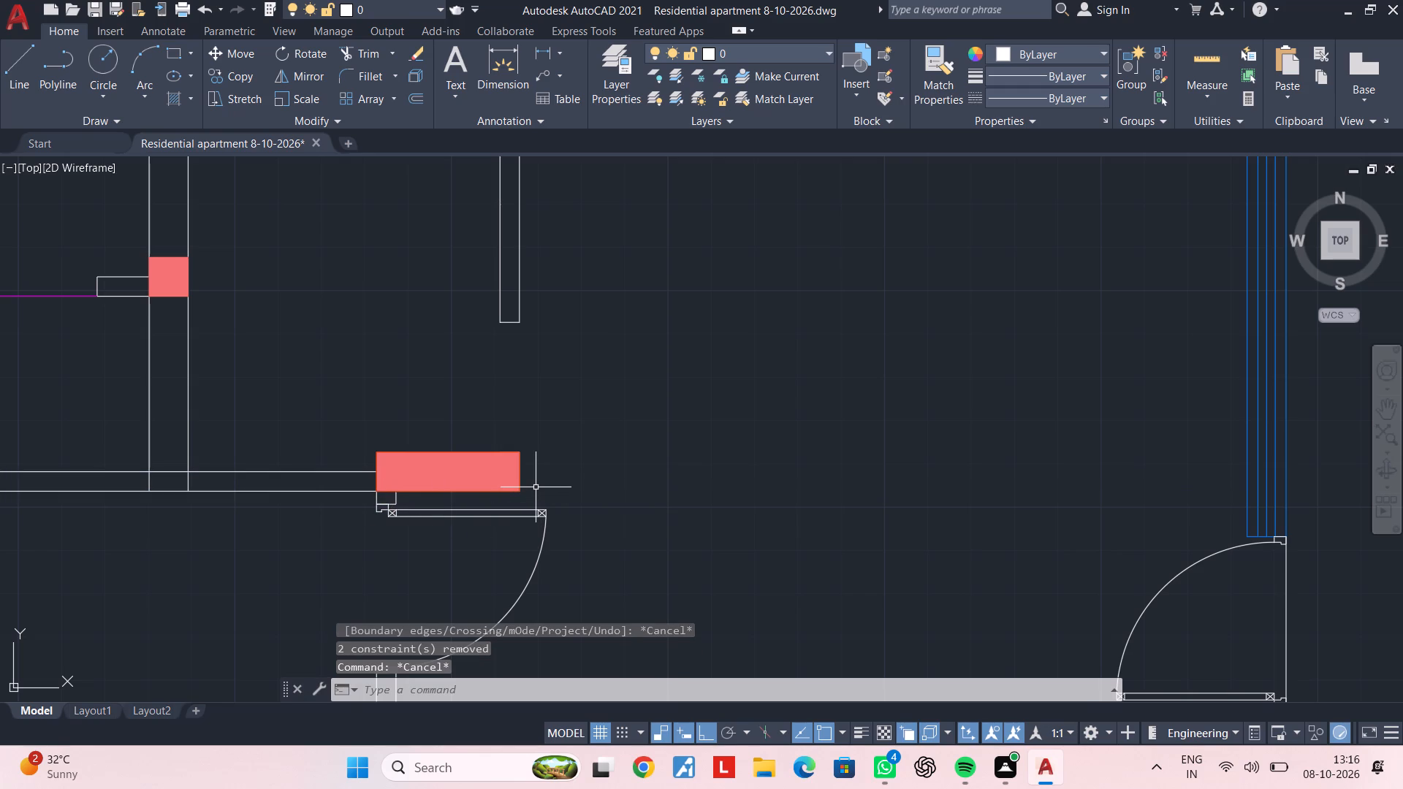
Draw connected lines along the wide column's east, north and west edges, starting from its southeast corner.
key("l")
key("space")
left_click(515, 490)
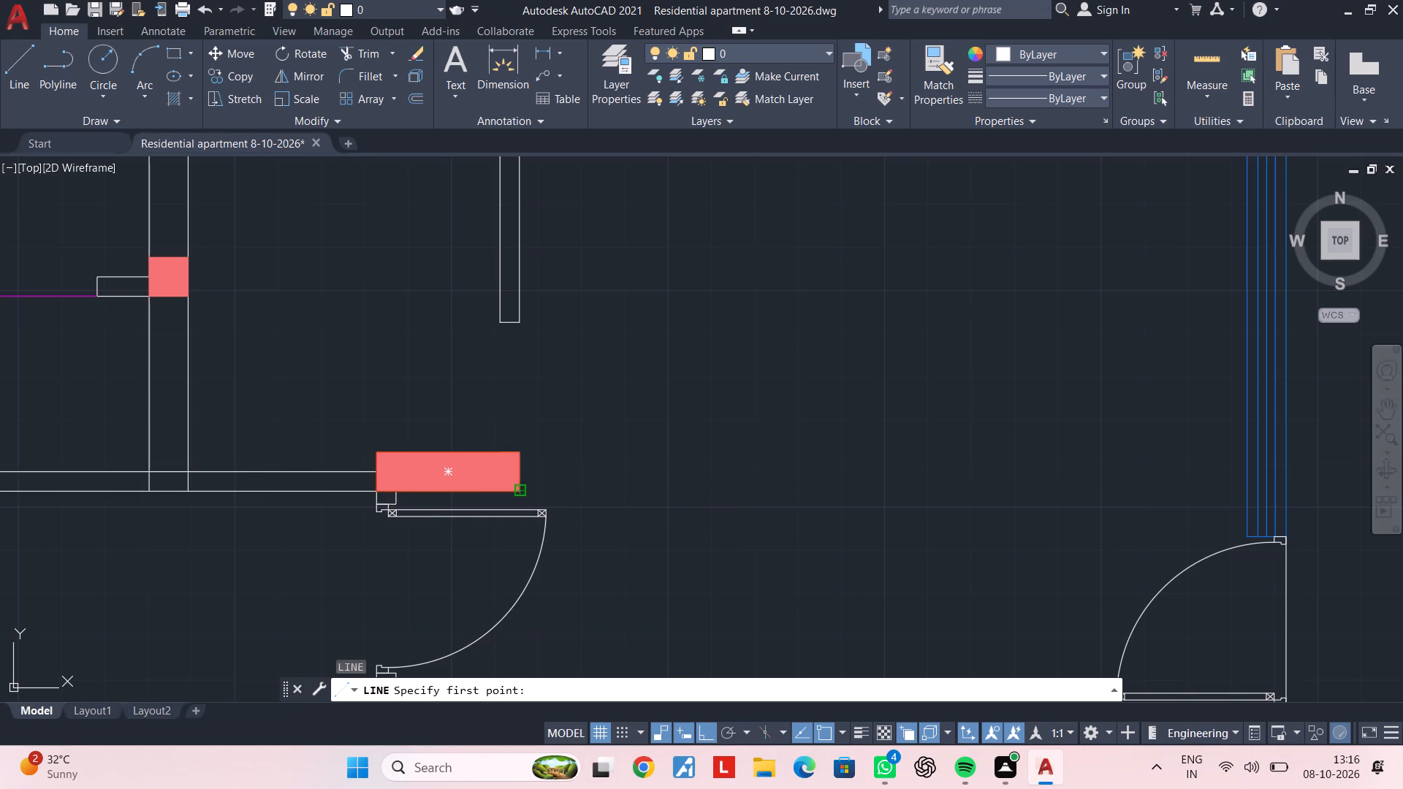
left_click(515, 448)
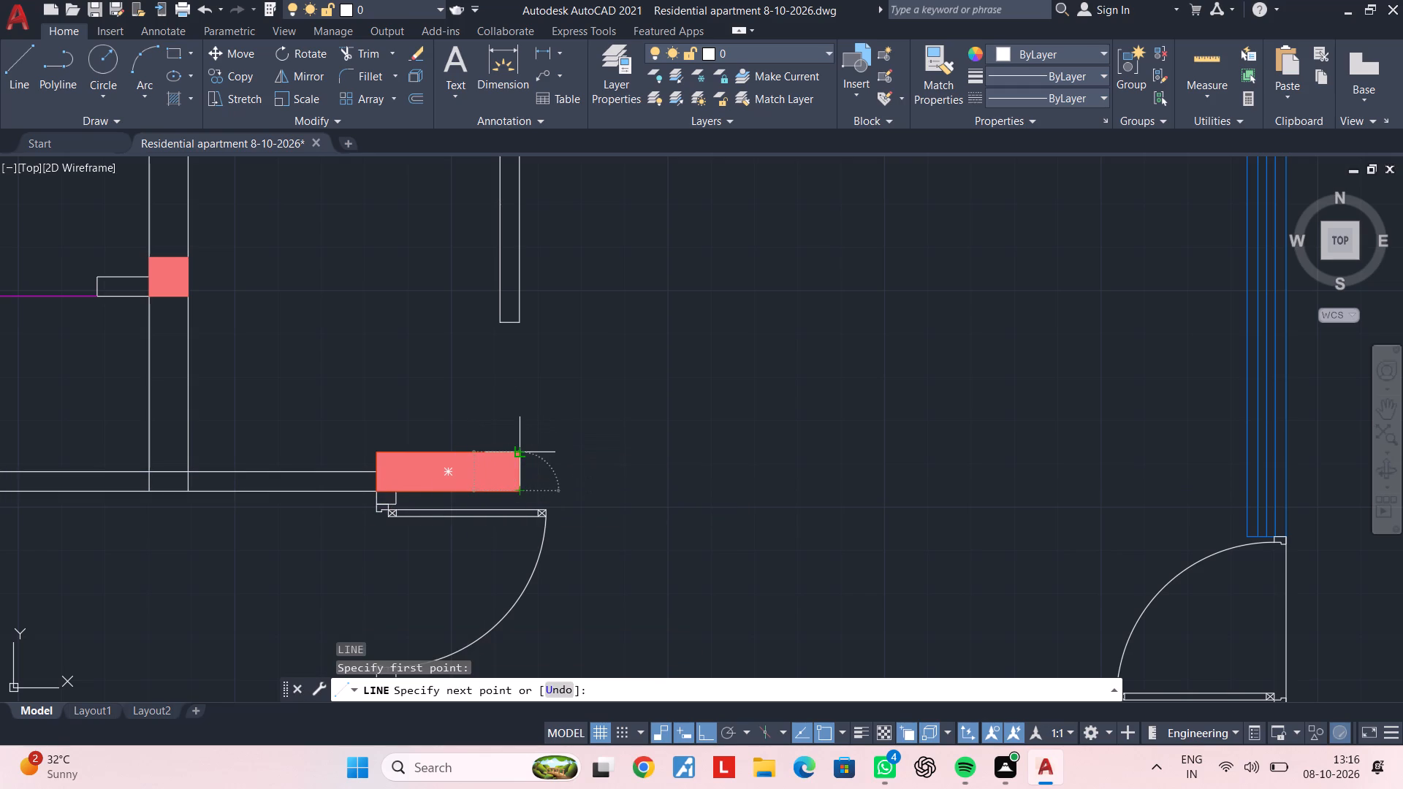
left_click(373, 448)
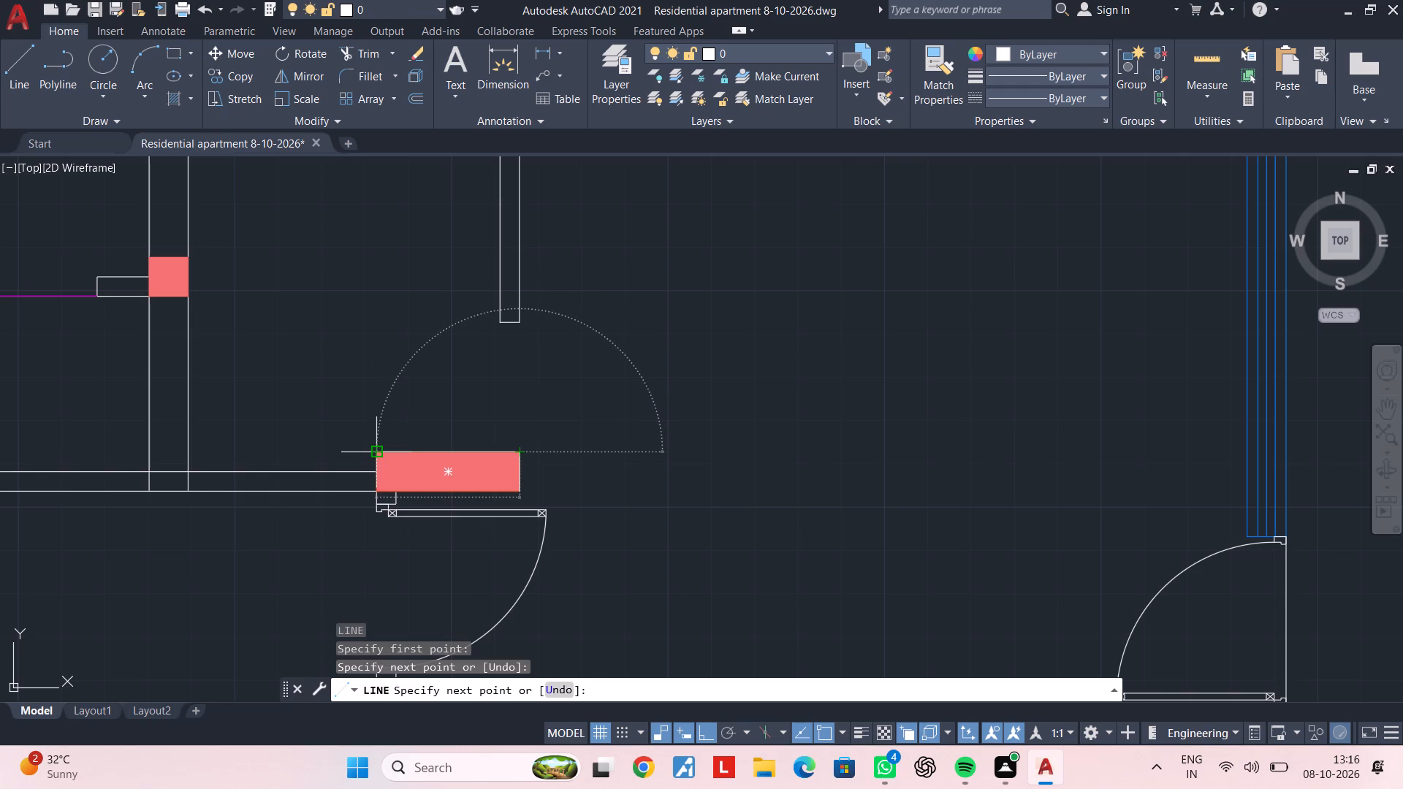
left_click(376, 489)
key("Escape")
key("Escape")
key("Escape")
key("Escape")
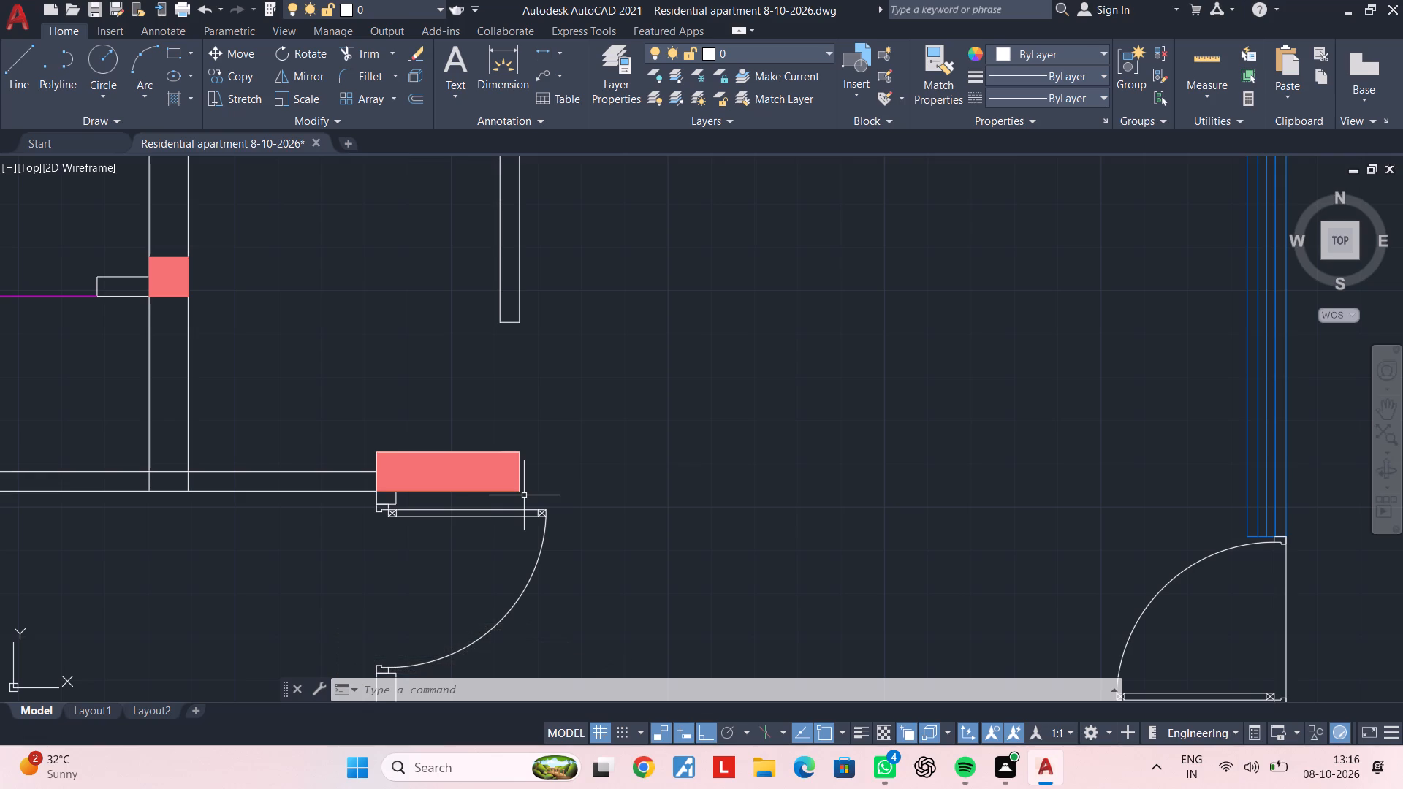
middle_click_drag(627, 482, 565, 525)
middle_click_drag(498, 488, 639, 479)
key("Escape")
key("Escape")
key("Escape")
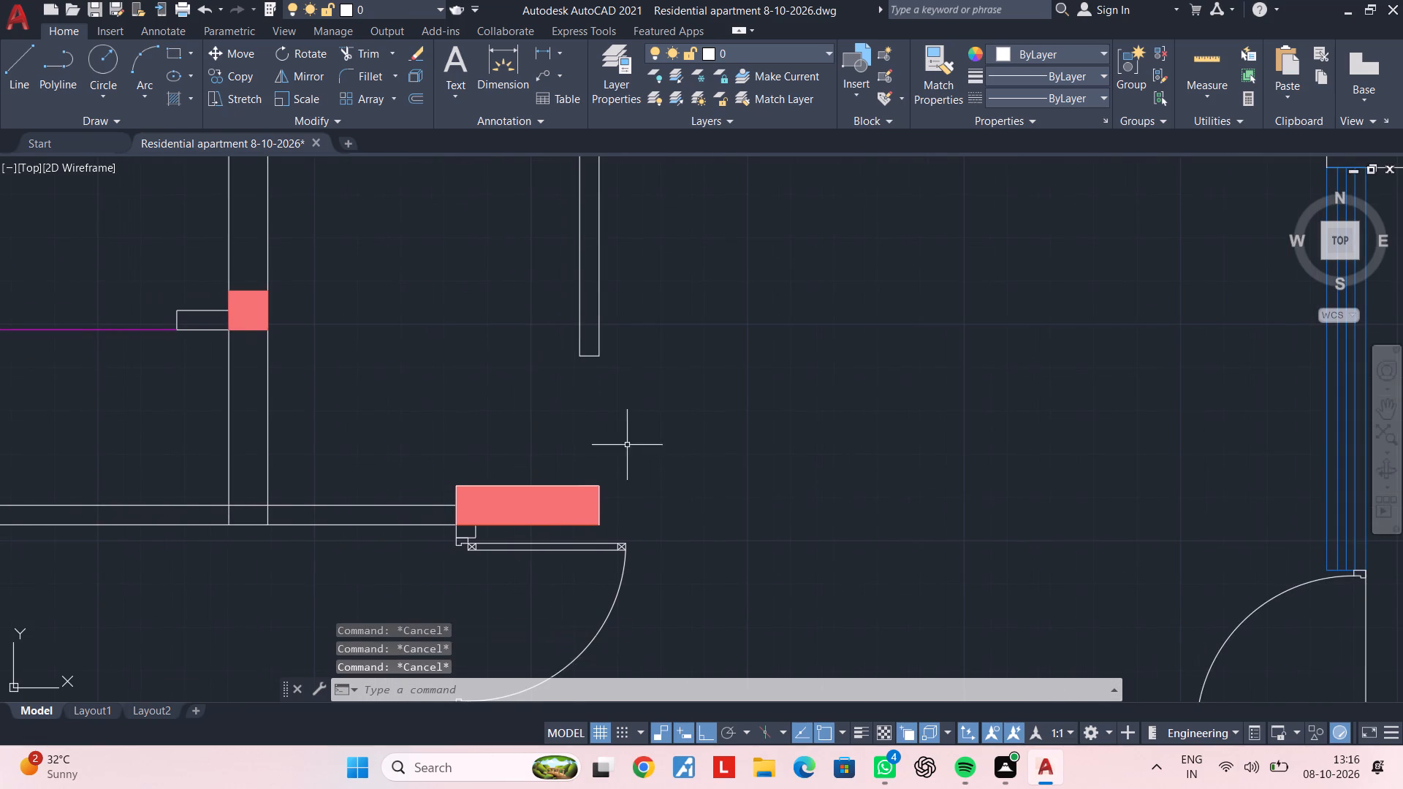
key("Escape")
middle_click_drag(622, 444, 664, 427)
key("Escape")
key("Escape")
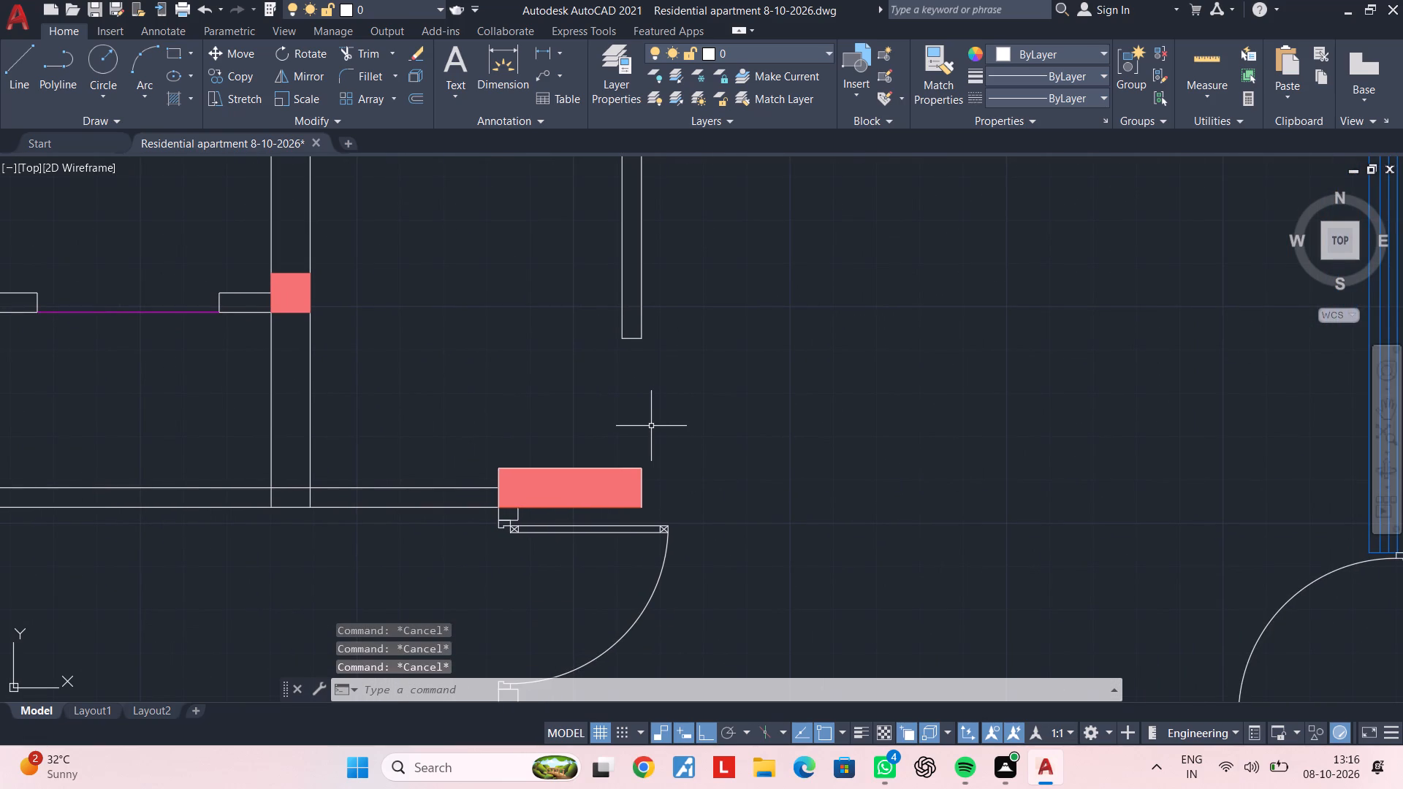
Copy the southwest 2'6" spare door by its lower outer frame corner to the wide column's northeast corner, below the northern partition.
scroll(624, 460, "down", 3)
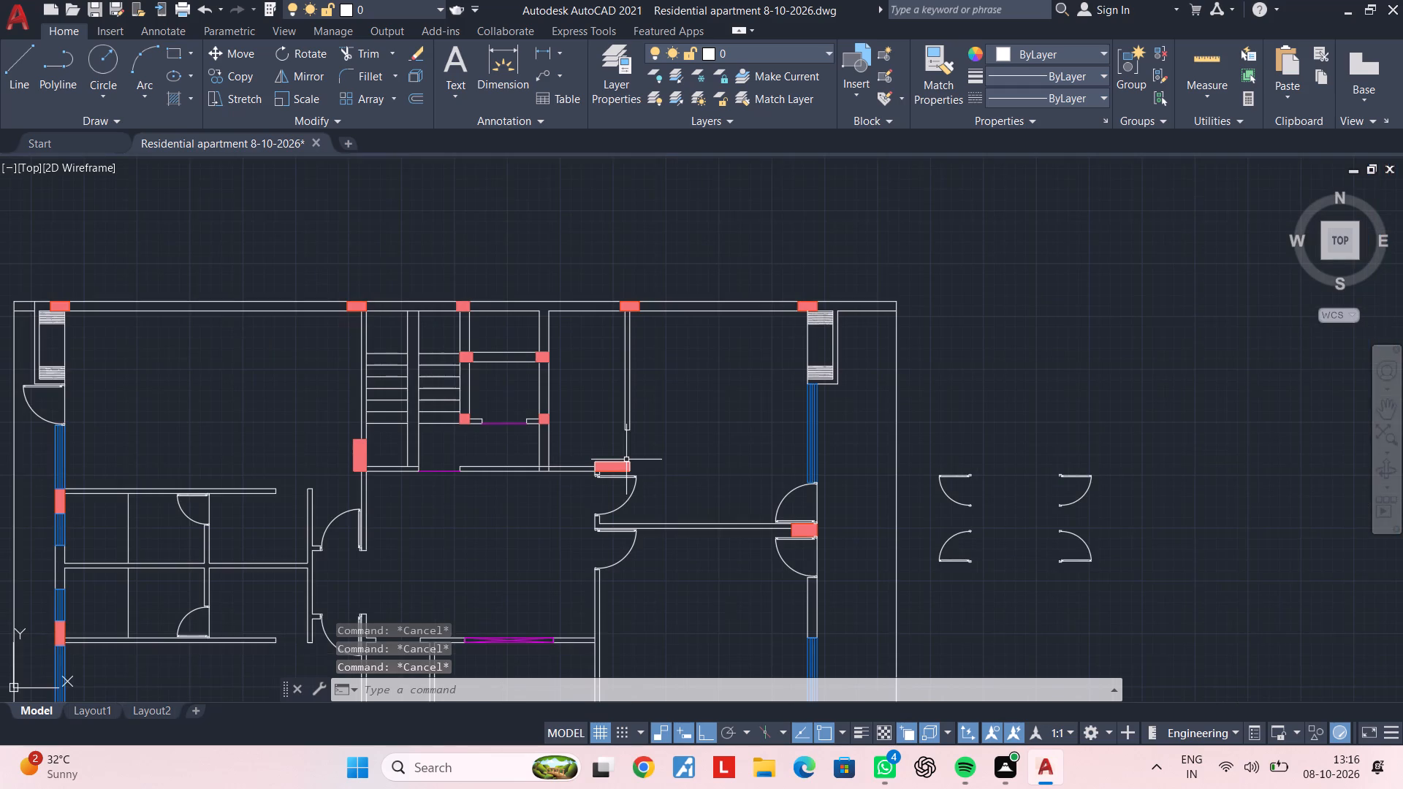
middle_click_drag(626, 460, 669, 416)
middle_click_drag(919, 484, 777, 487)
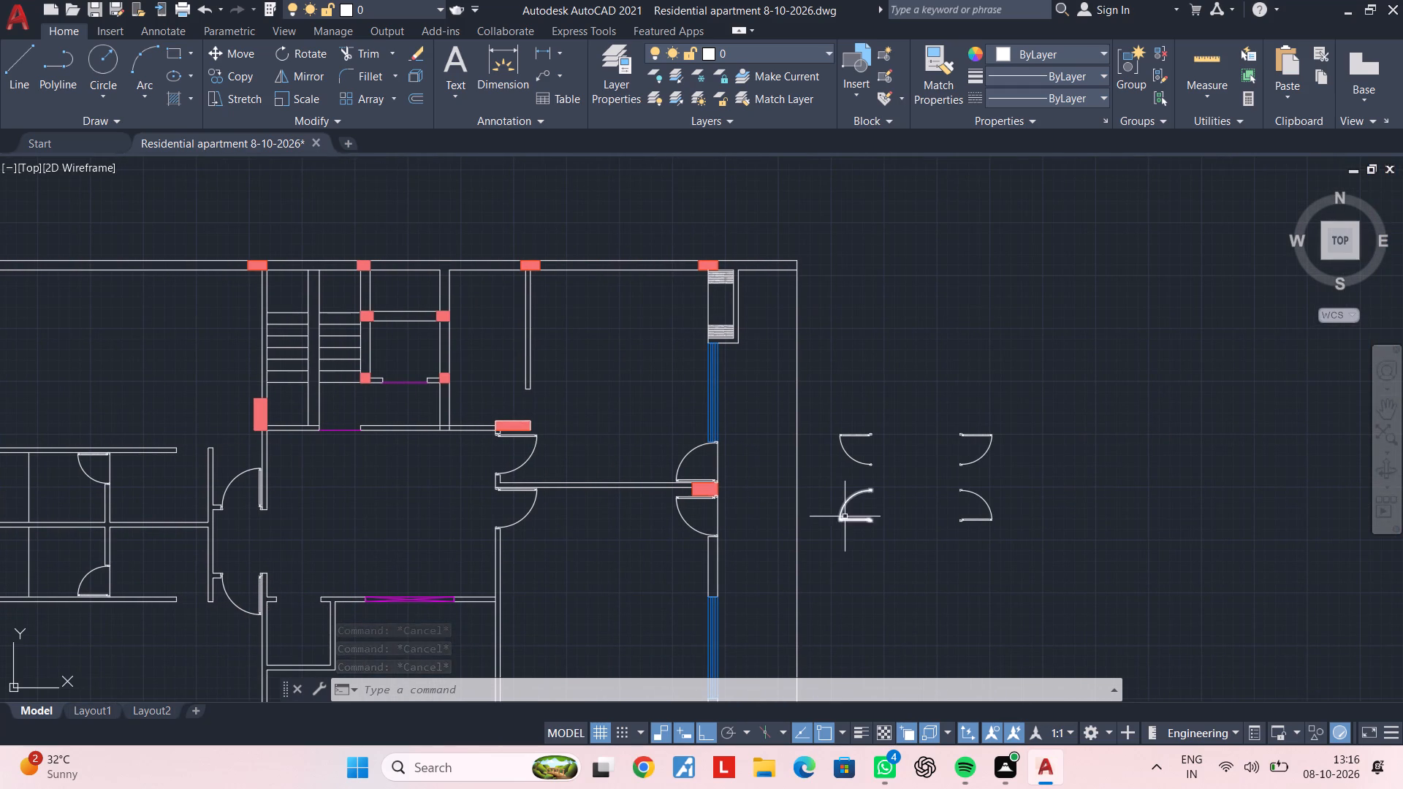
left_click(845, 517)
key("c")
type("o")
key("space")
scroll(856, 498, "up", 1)
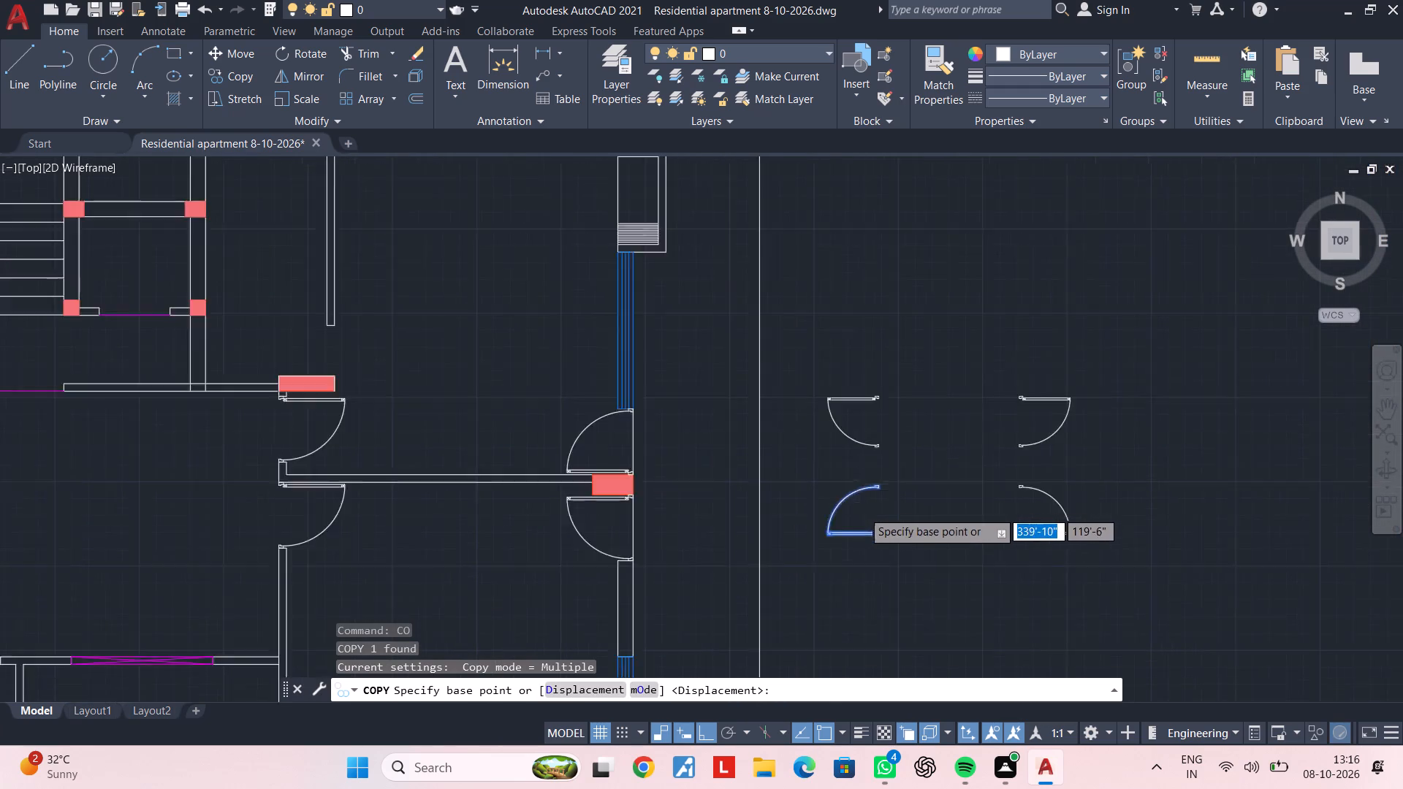
scroll(863, 512, "up", 2)
scroll(899, 577, "up", 2)
left_click(881, 565)
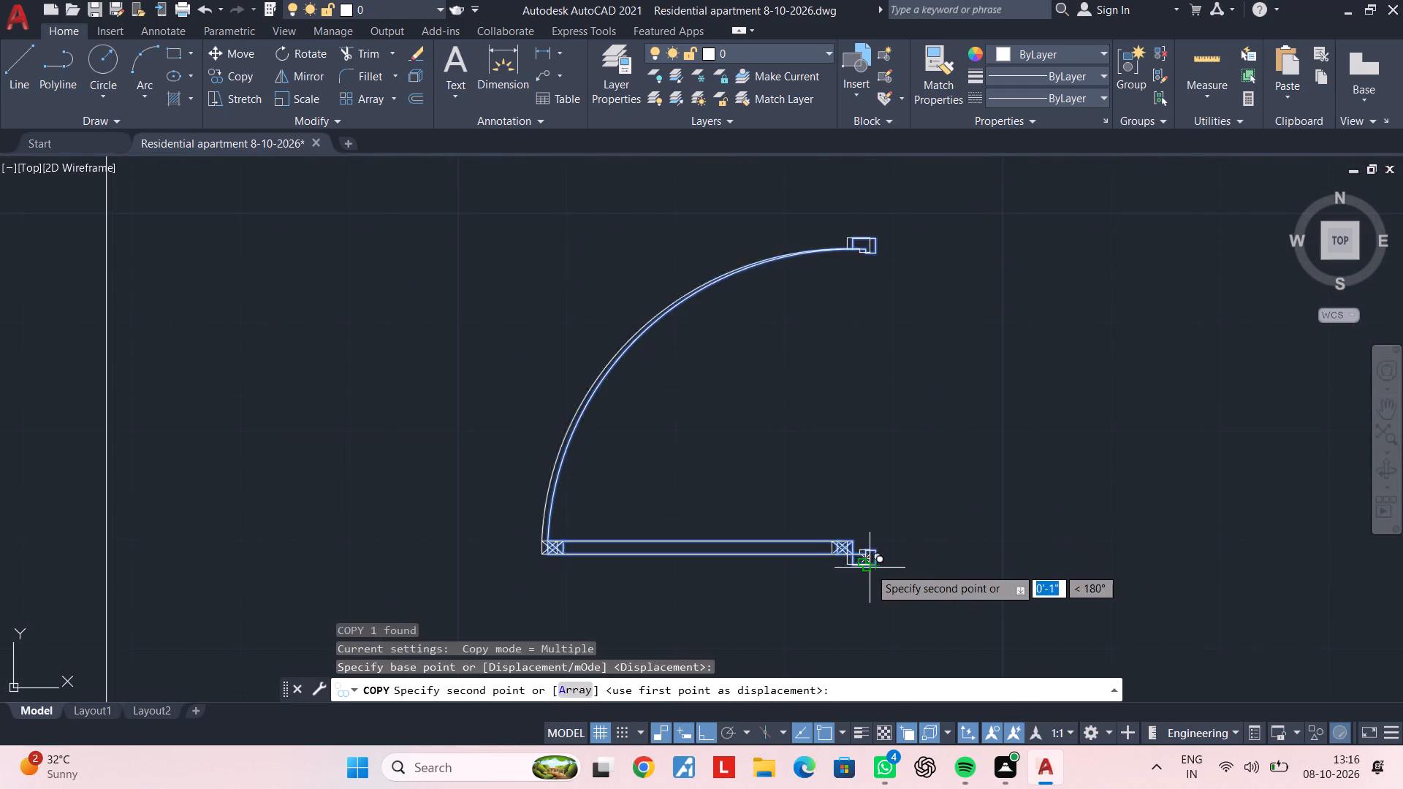
scroll(870, 568, "down", 4)
middle_click_drag(637, 467, 928, 473)
scroll(646, 403, "up", 2)
left_click(599, 424)
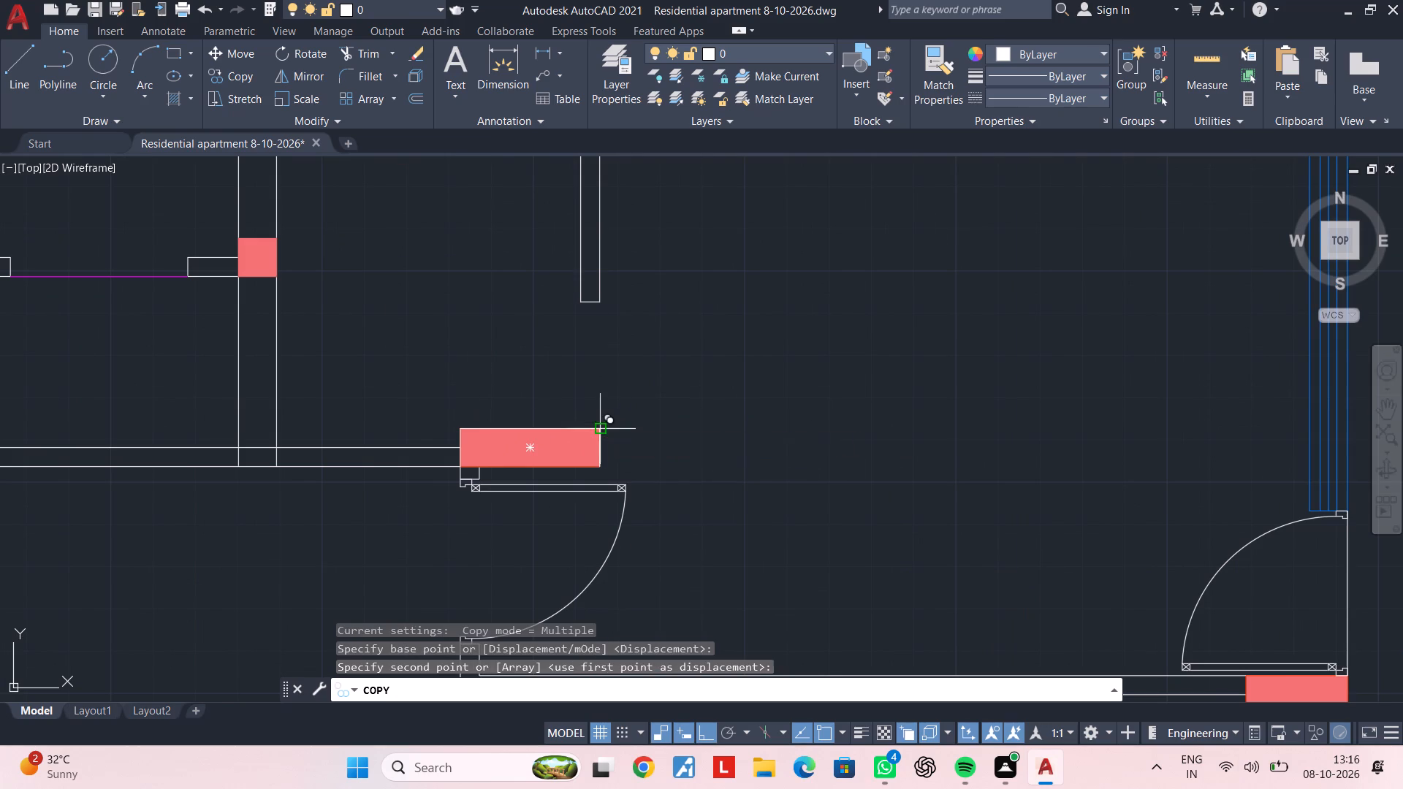
Review the openings and wall ends around the stair, lift lobby and central hall.
key("Escape")
key("Escape")
scroll(731, 377, "down", 3)
middle_click_drag(731, 377, 685, 401)
key("Escape")
key("Escape")
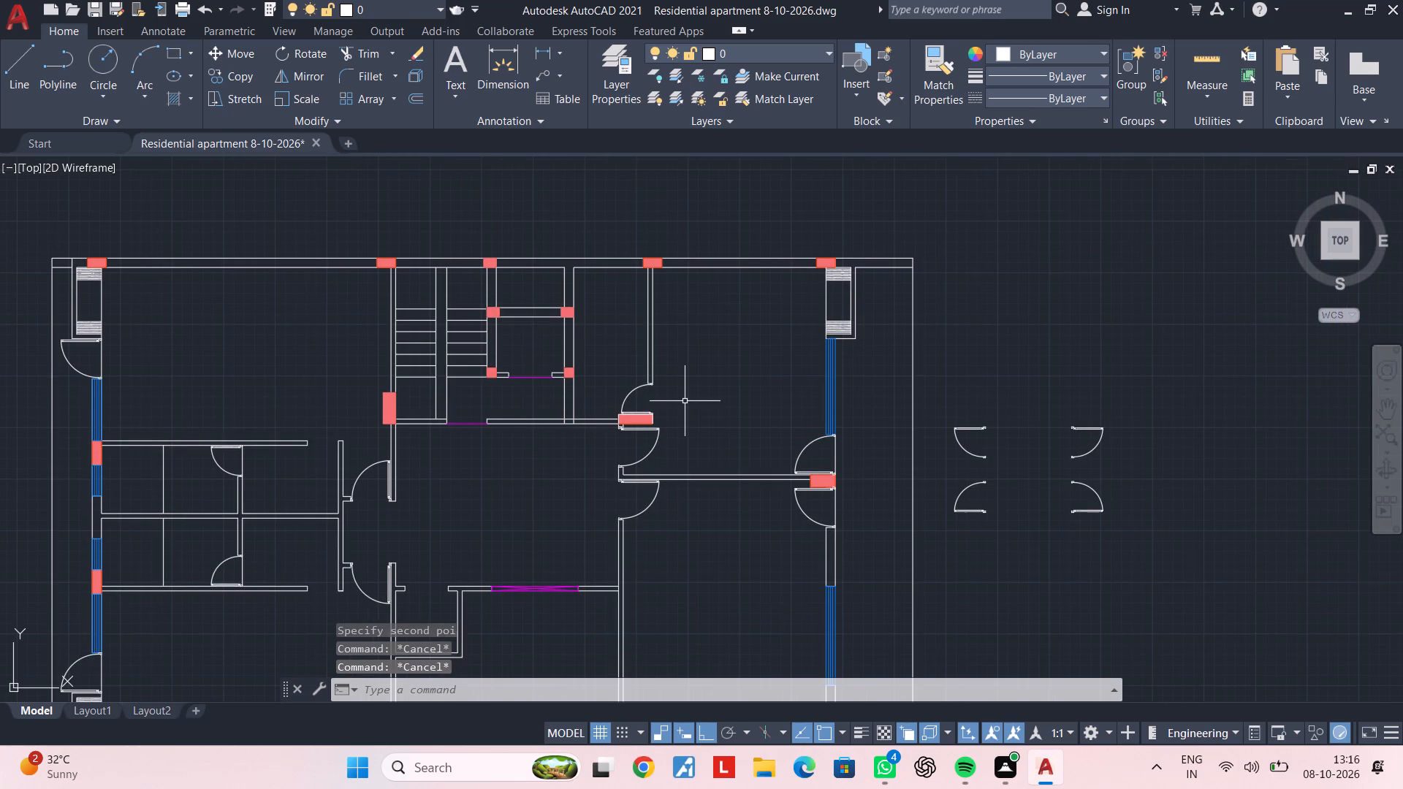
key("Escape")
key("Escape")
middle_click_drag(563, 399, 654, 376)
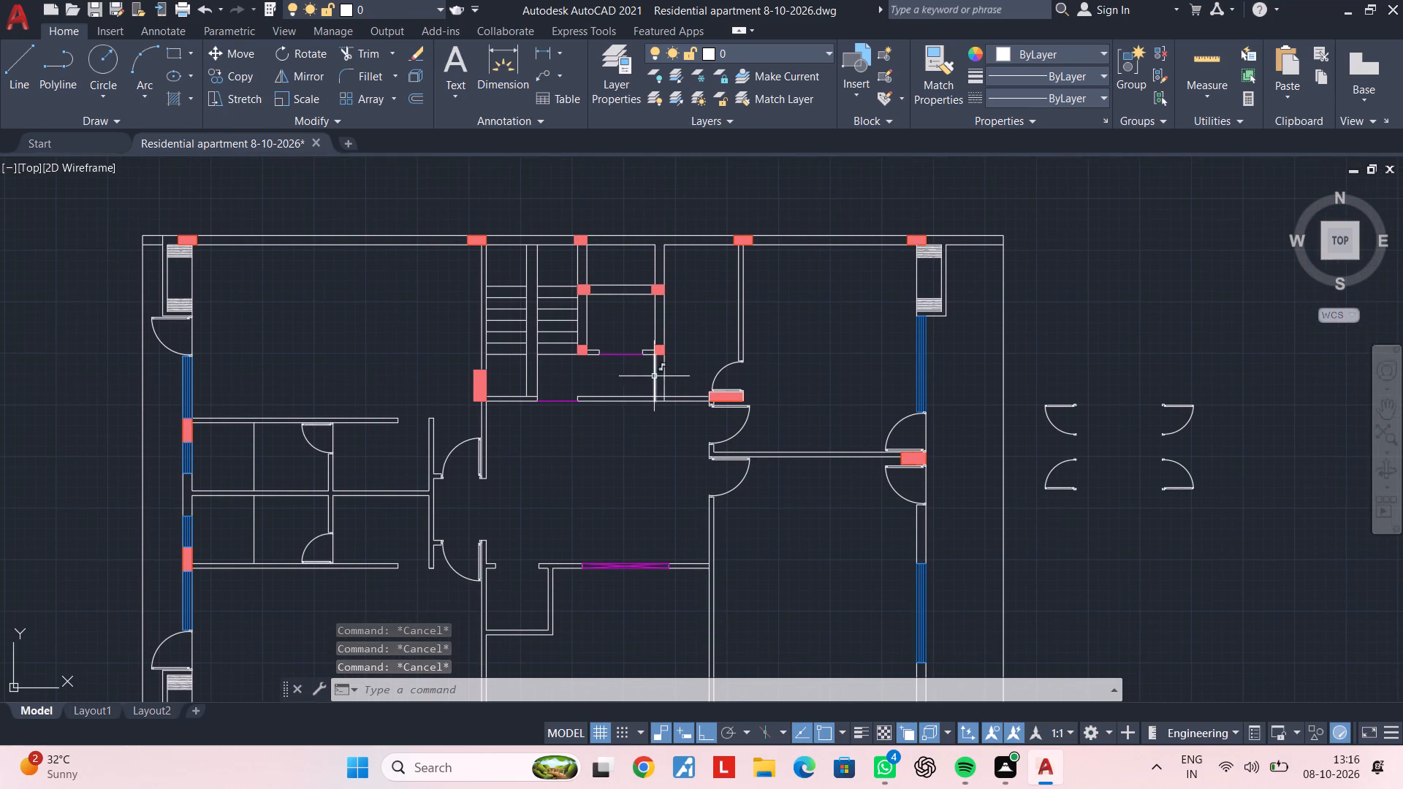
middle_click_drag(607, 442, 617, 405)
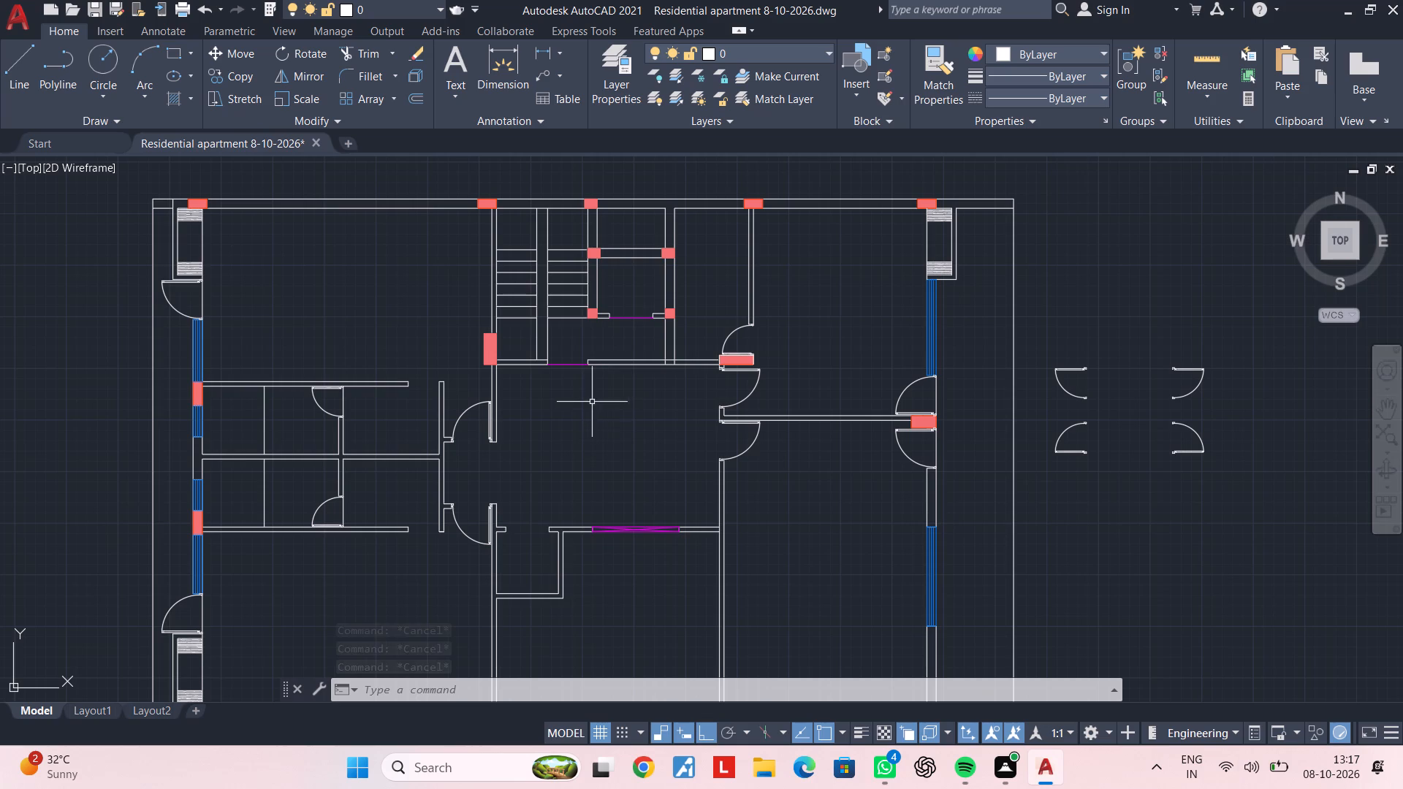
scroll(526, 362, "up", 3)
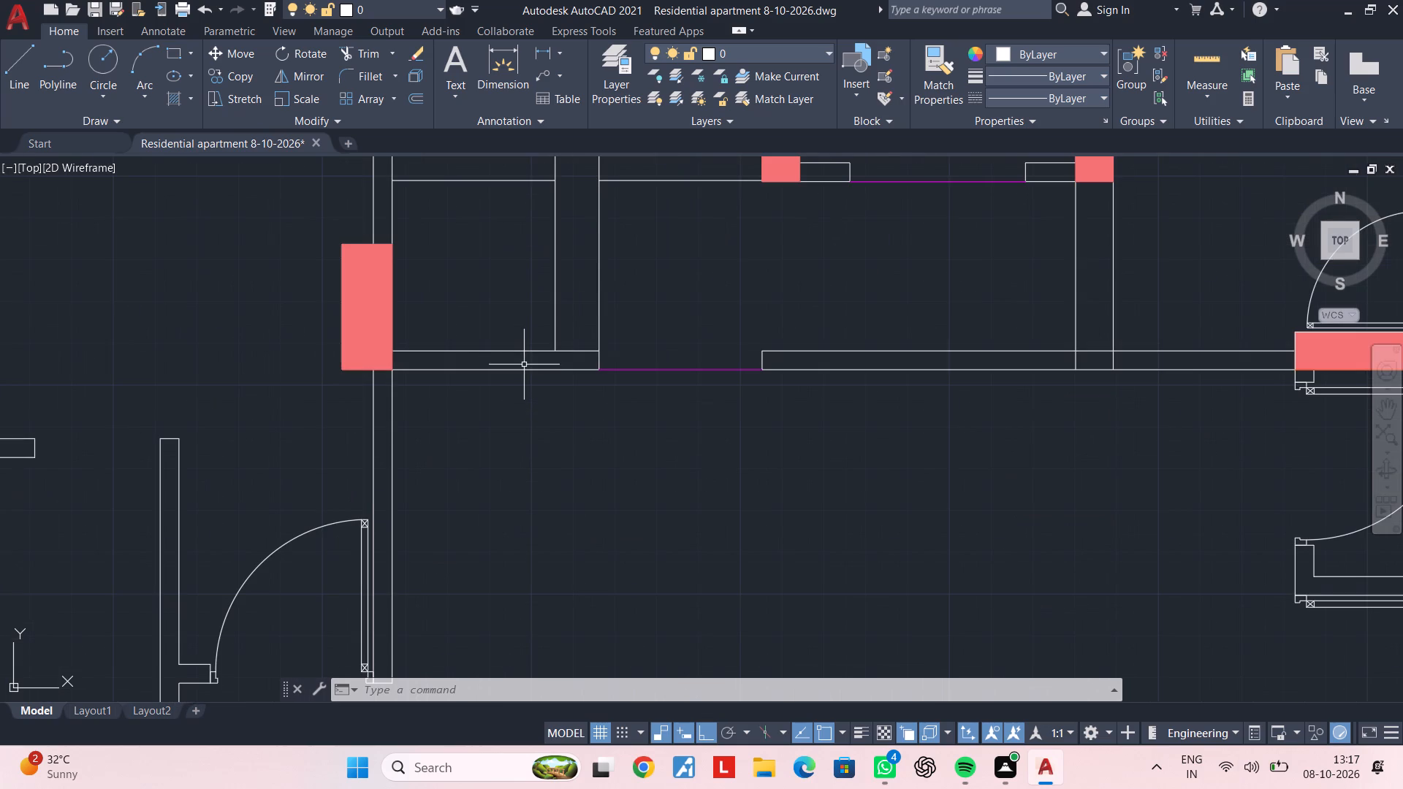
key("Escape")
Draw a 3'-6" threshold line along the north edge of the opening west of the magenta crossed opening, between the two wall ends.
scroll(563, 410, "down", 2)
middle_click_drag(615, 420, 607, 261)
middle_click_drag(601, 455, 601, 367)
scroll(601, 413, "down", 1)
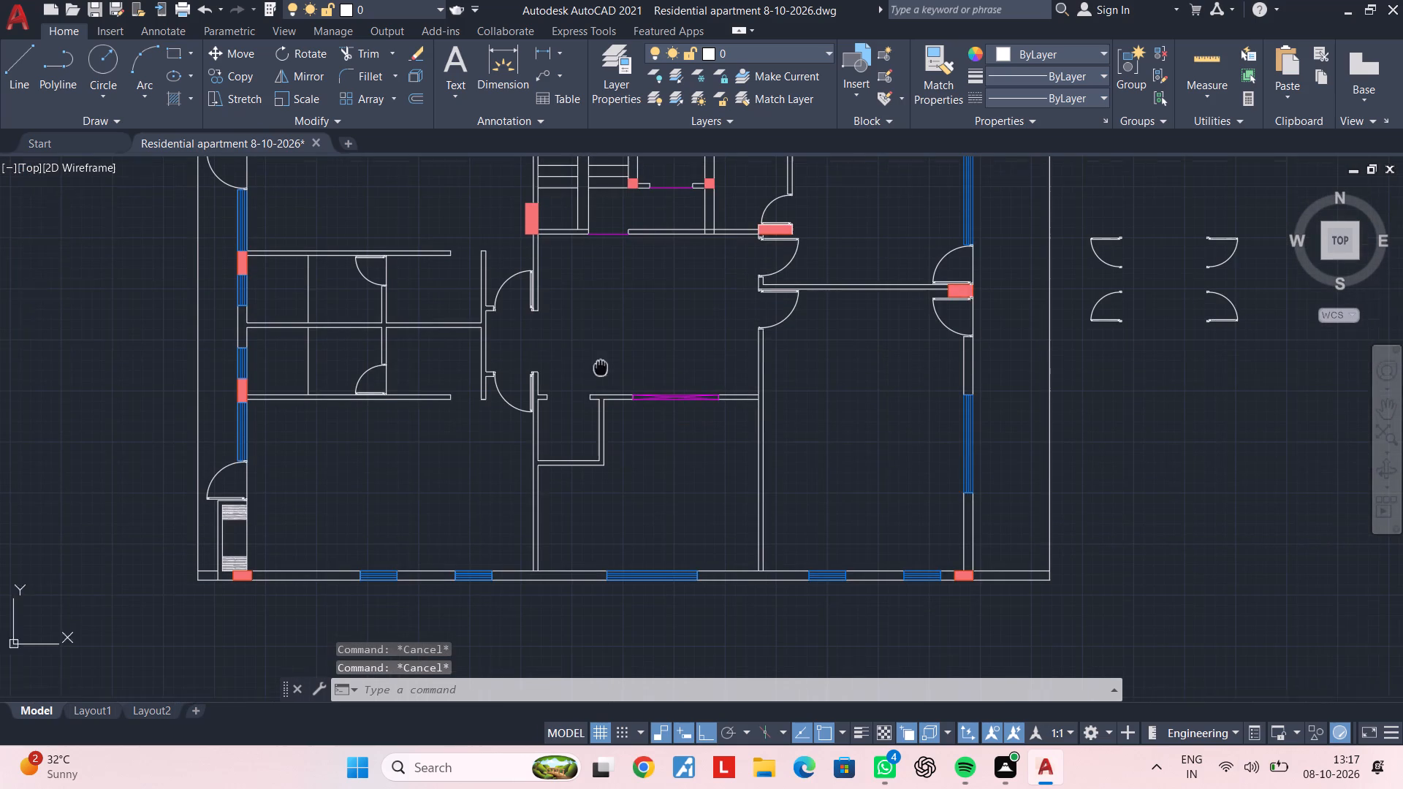
key("Escape")
middle_click_drag(601, 367, 601, 365)
key("l")
key("space")
scroll(561, 394, "up", 4)
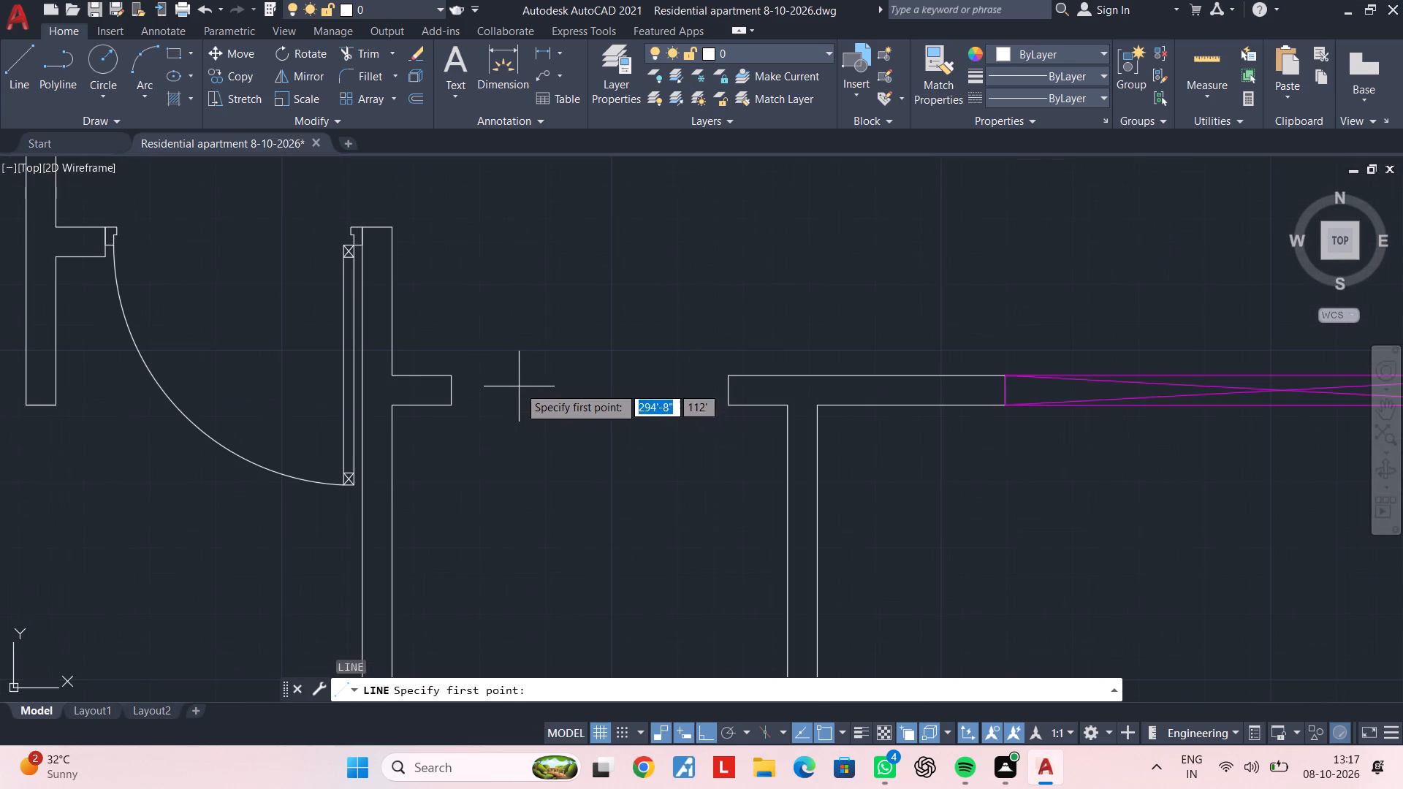
left_click(449, 373)
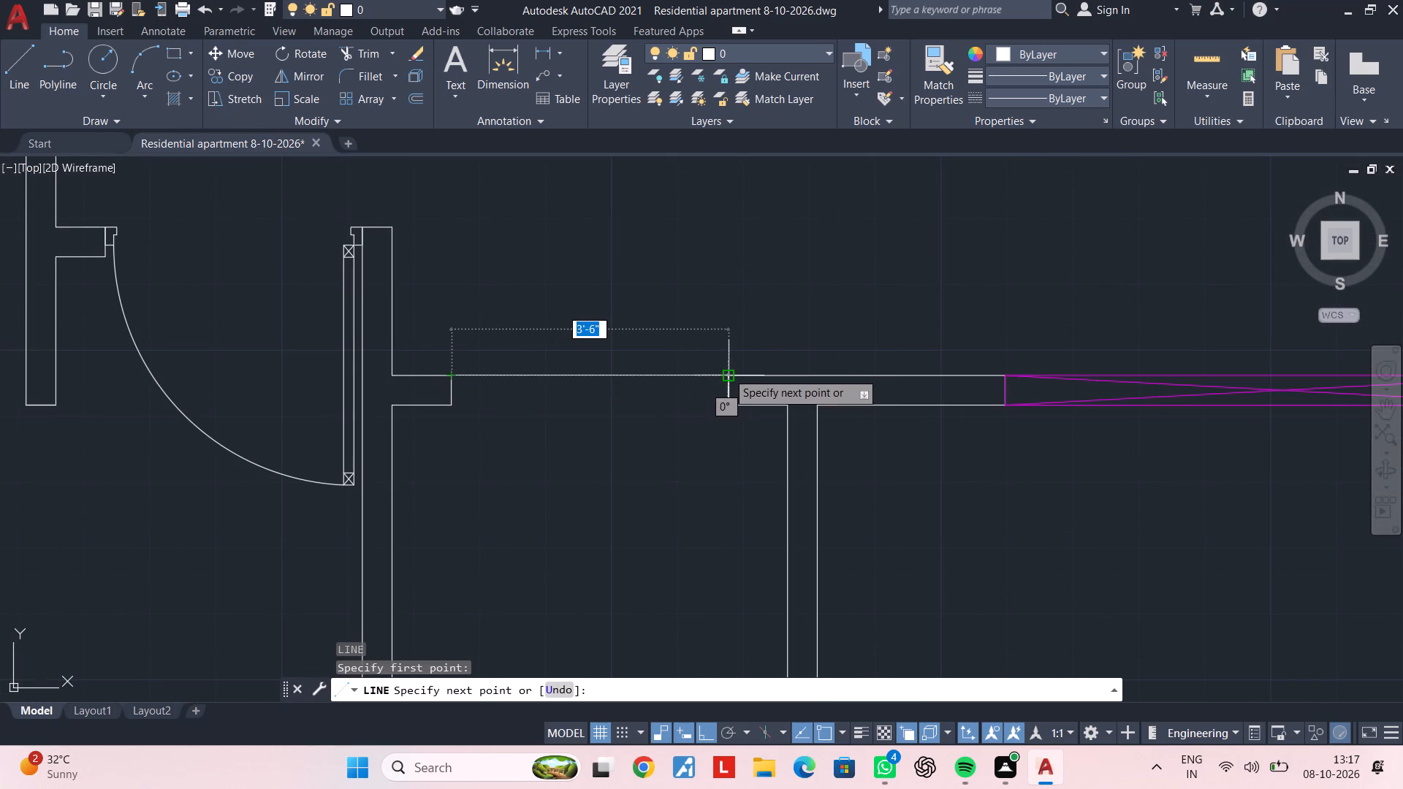
left_click(727, 372)
key("Escape")
scroll(893, 406, "down", 3)
middle_click_drag(950, 414, 597, 397)
key("Escape")
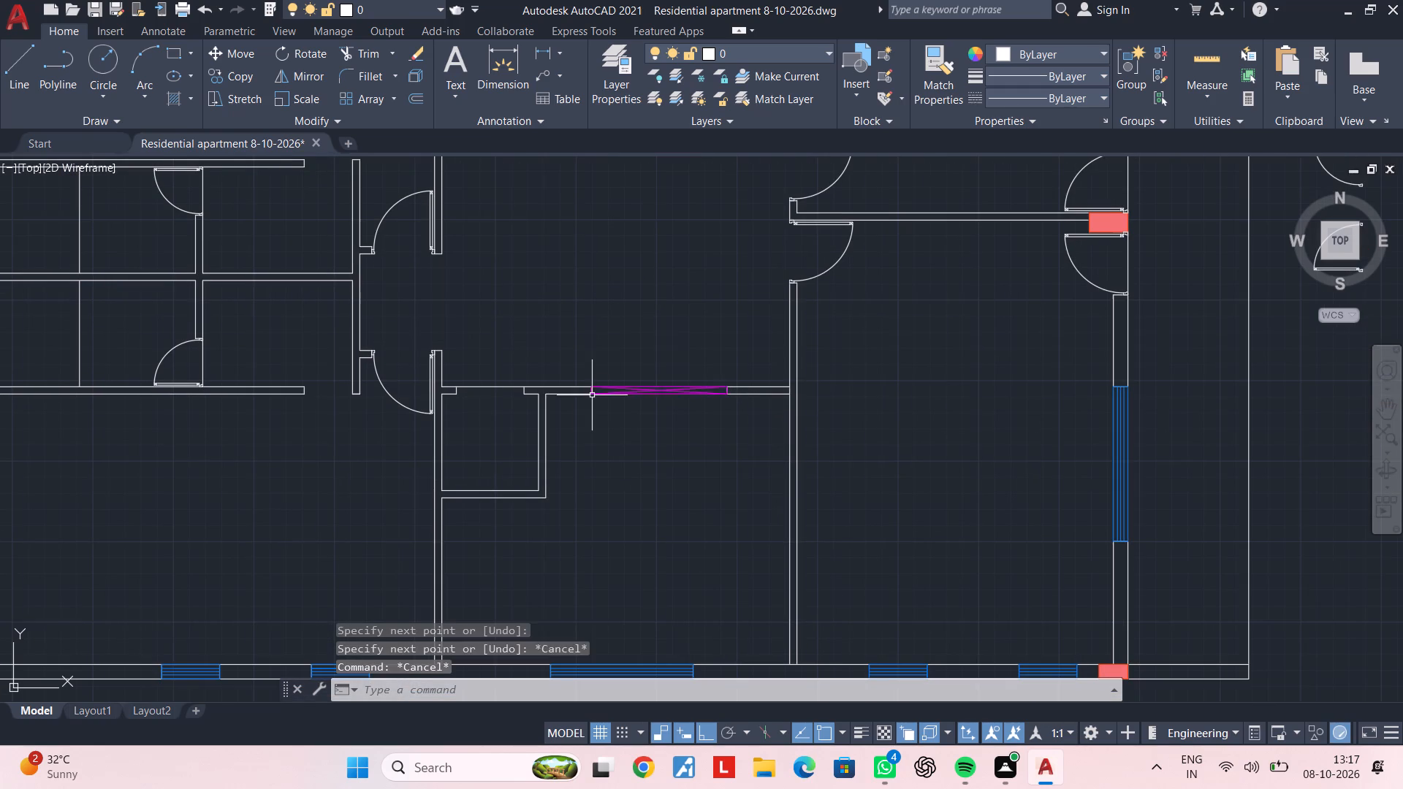
key("Escape")
key("Escape")
key("Escape")
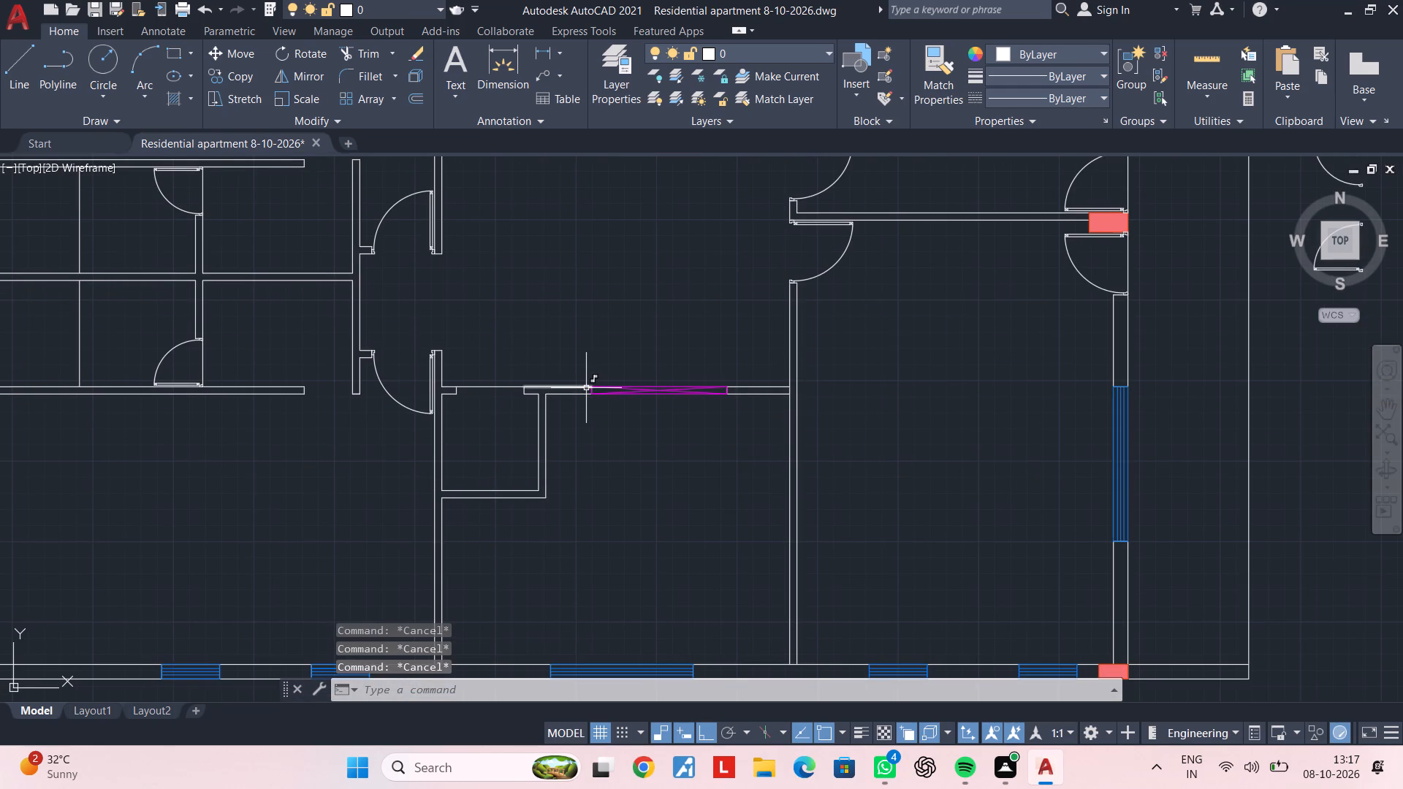
Match the new threshold line's properties to the adjacent magenta crossed opening.
key("Escape")
type("ma")
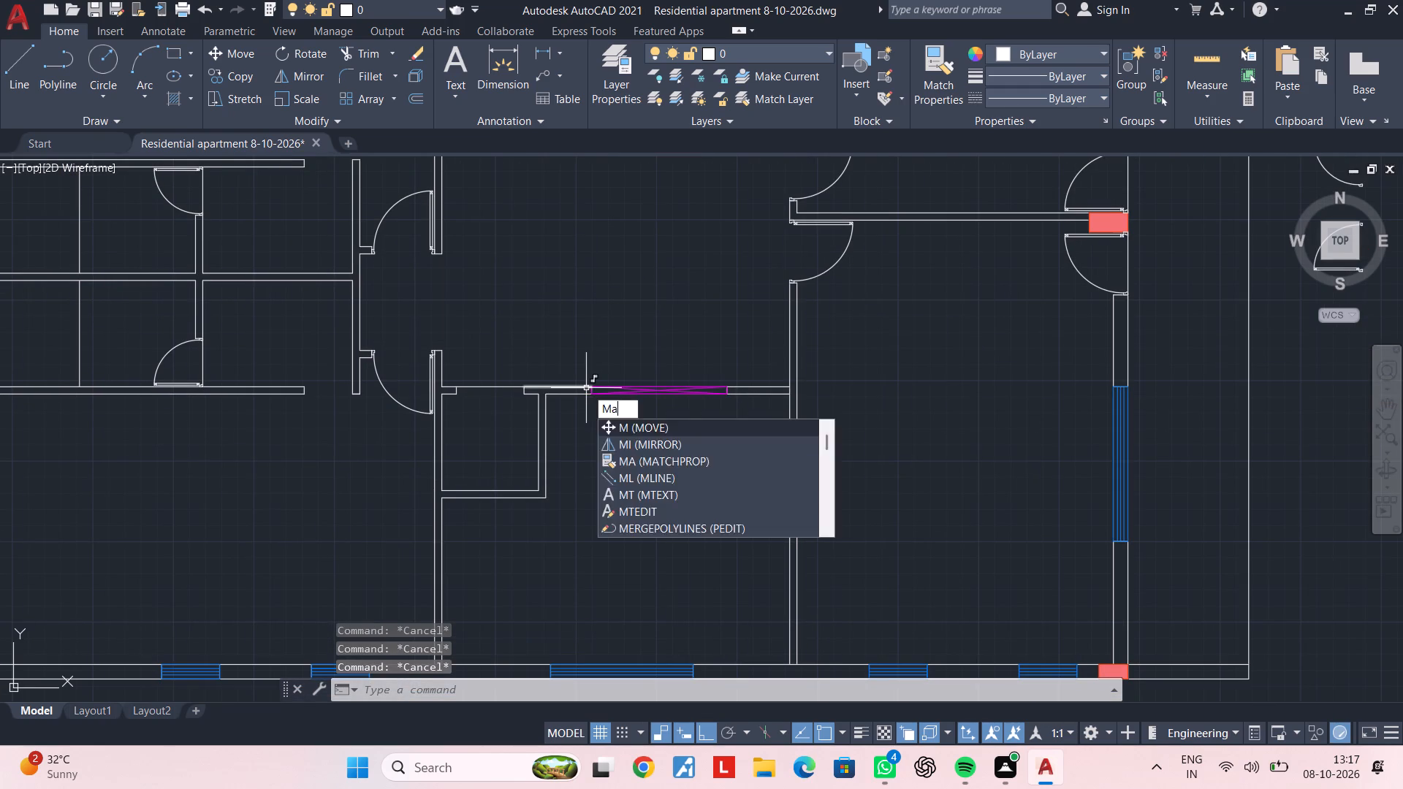
key("space")
scroll(712, 409, "down", 1)
scroll(691, 408, "up", 2)
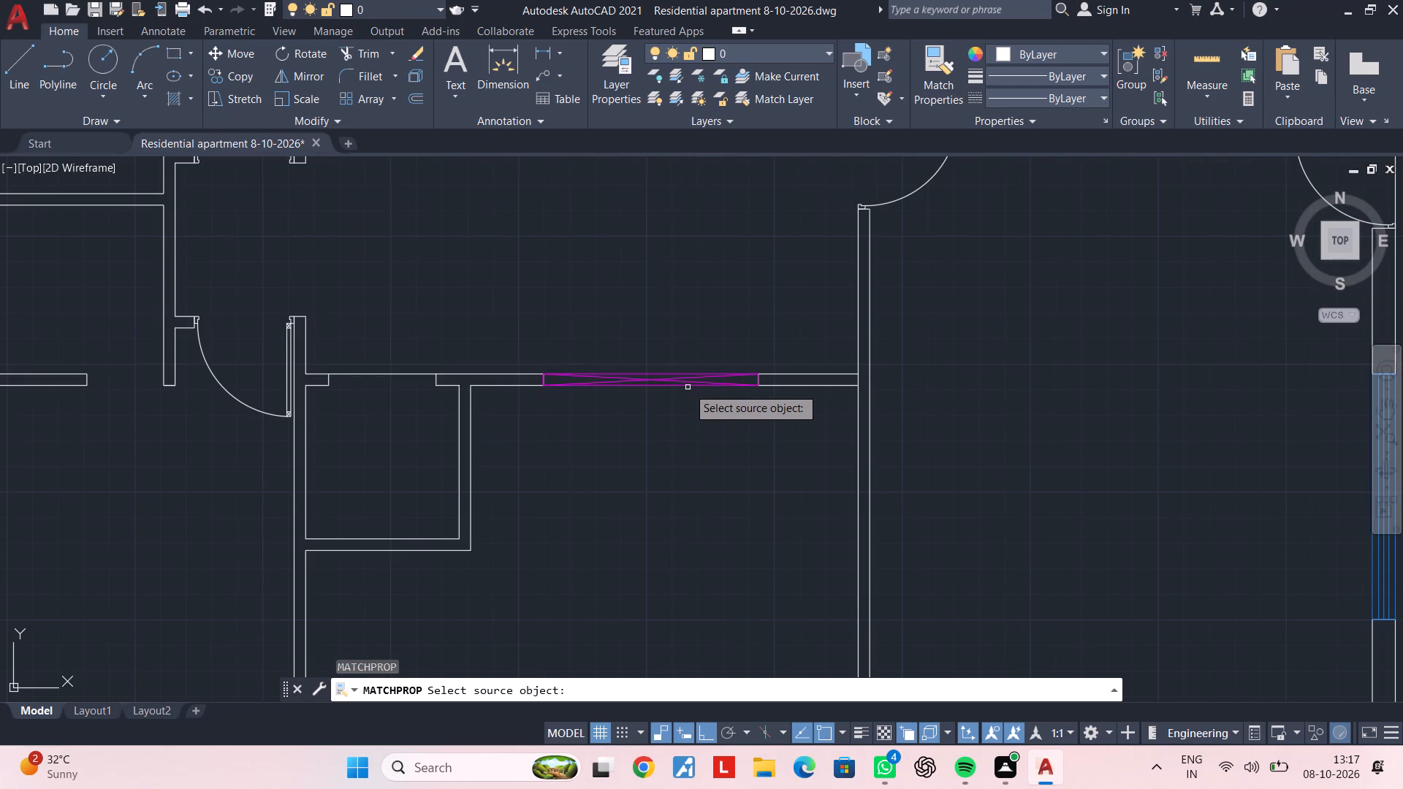
left_click(688, 386)
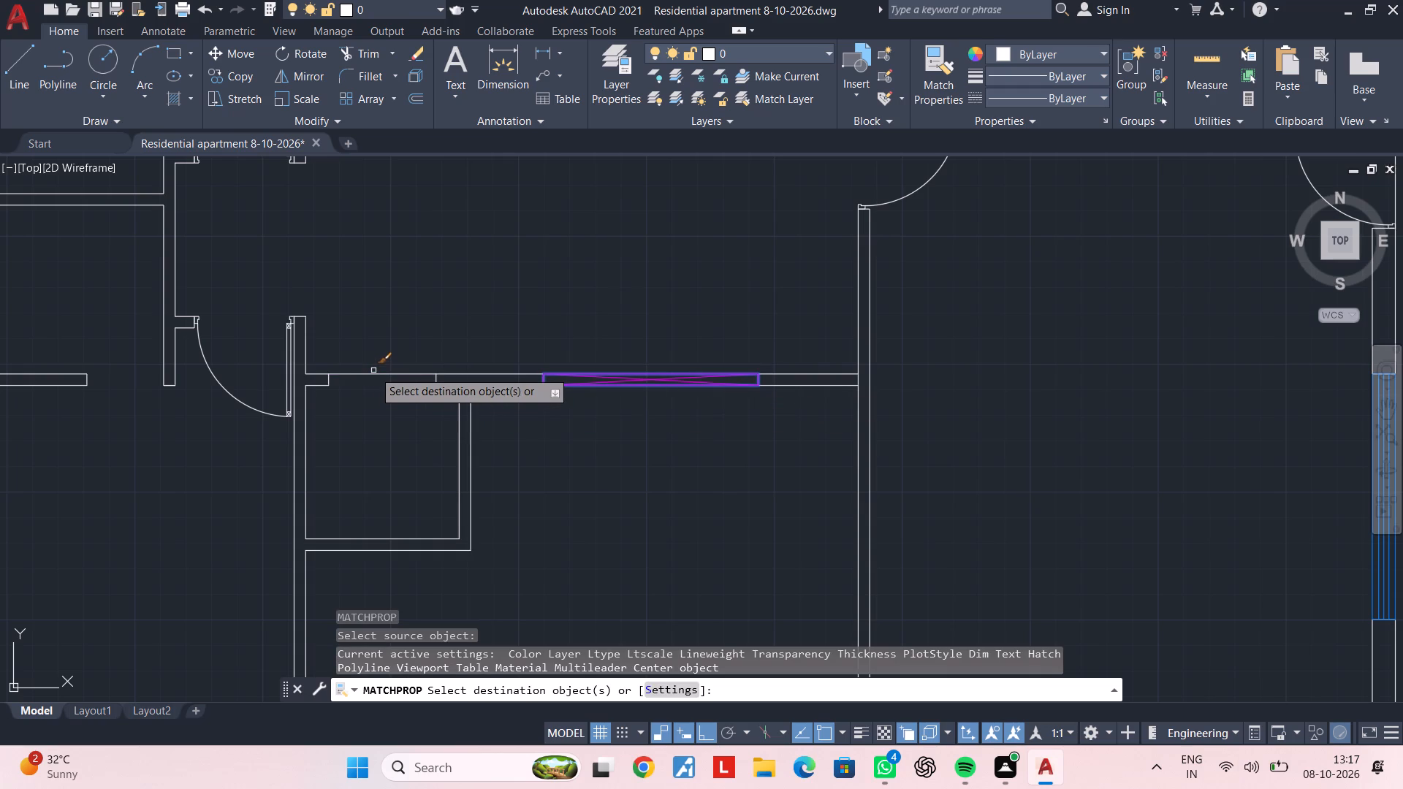
left_click(373, 373)
key("Escape")
scroll(479, 354, "down", 2)
middle_click_drag(493, 359, 522, 441)
key("Escape")
key("Escape")
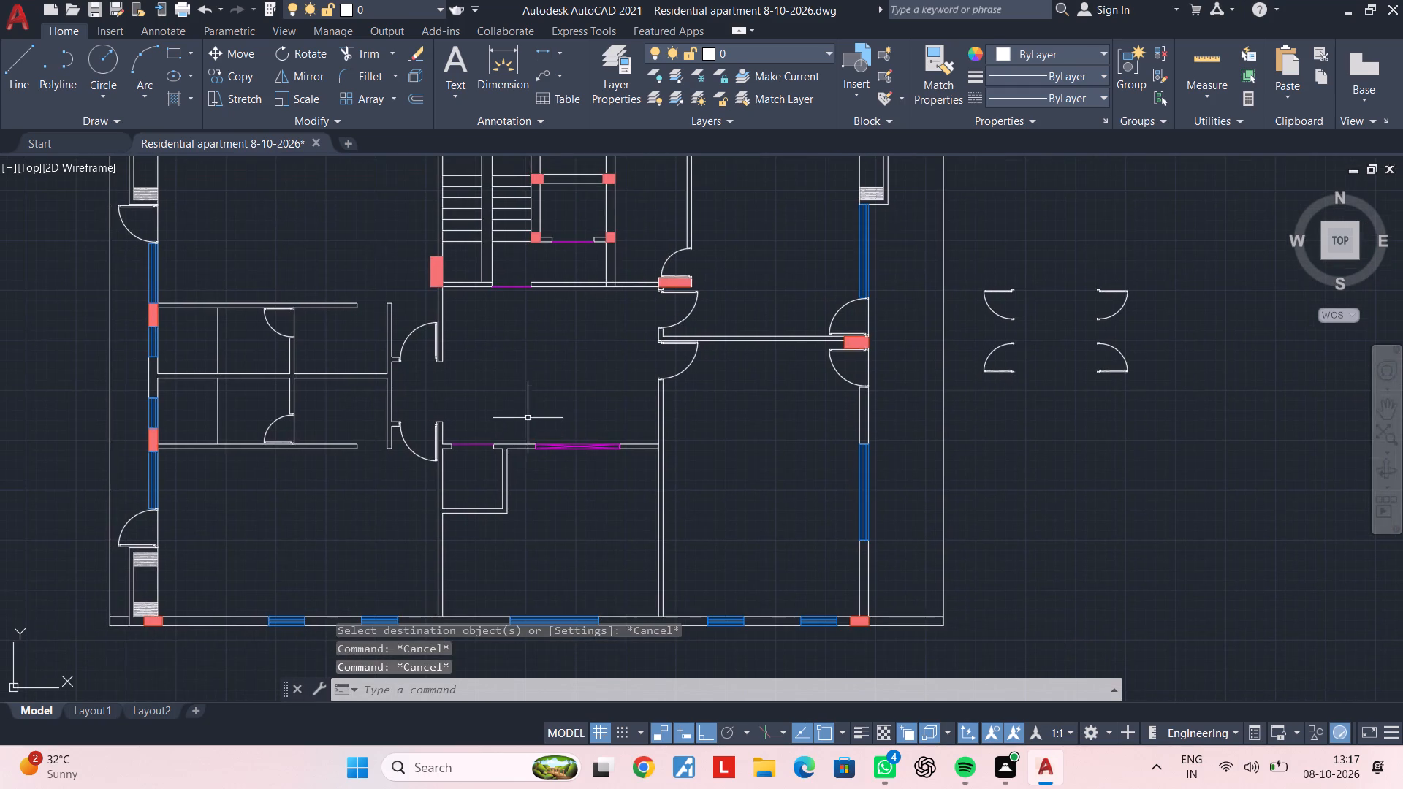
Save the drawing.
scroll(526, 400, "down", 1)
middle_click_drag(533, 412, 553, 463)
middle_click_drag(521, 430, 592, 417)
key("ctrl+s")
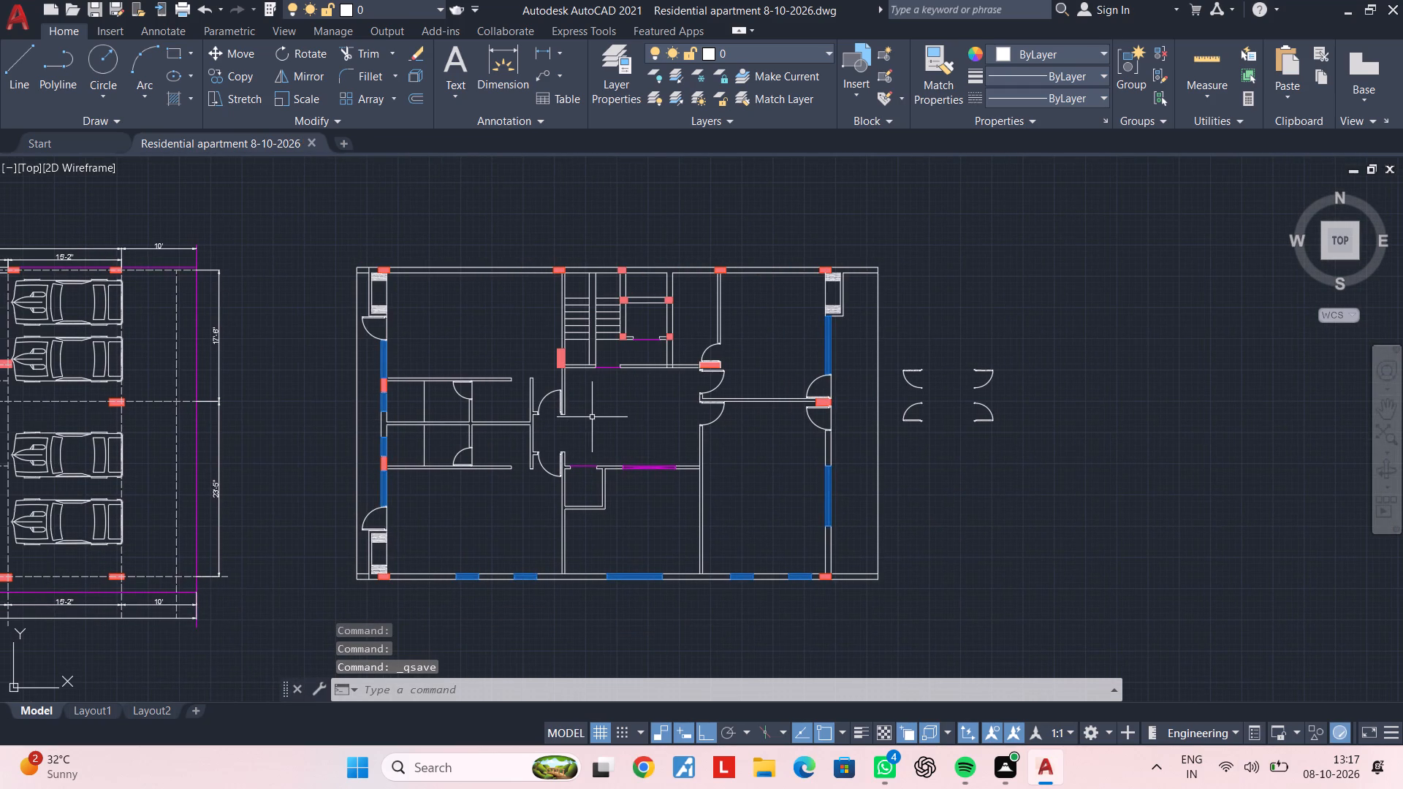
key("ctrl+s")
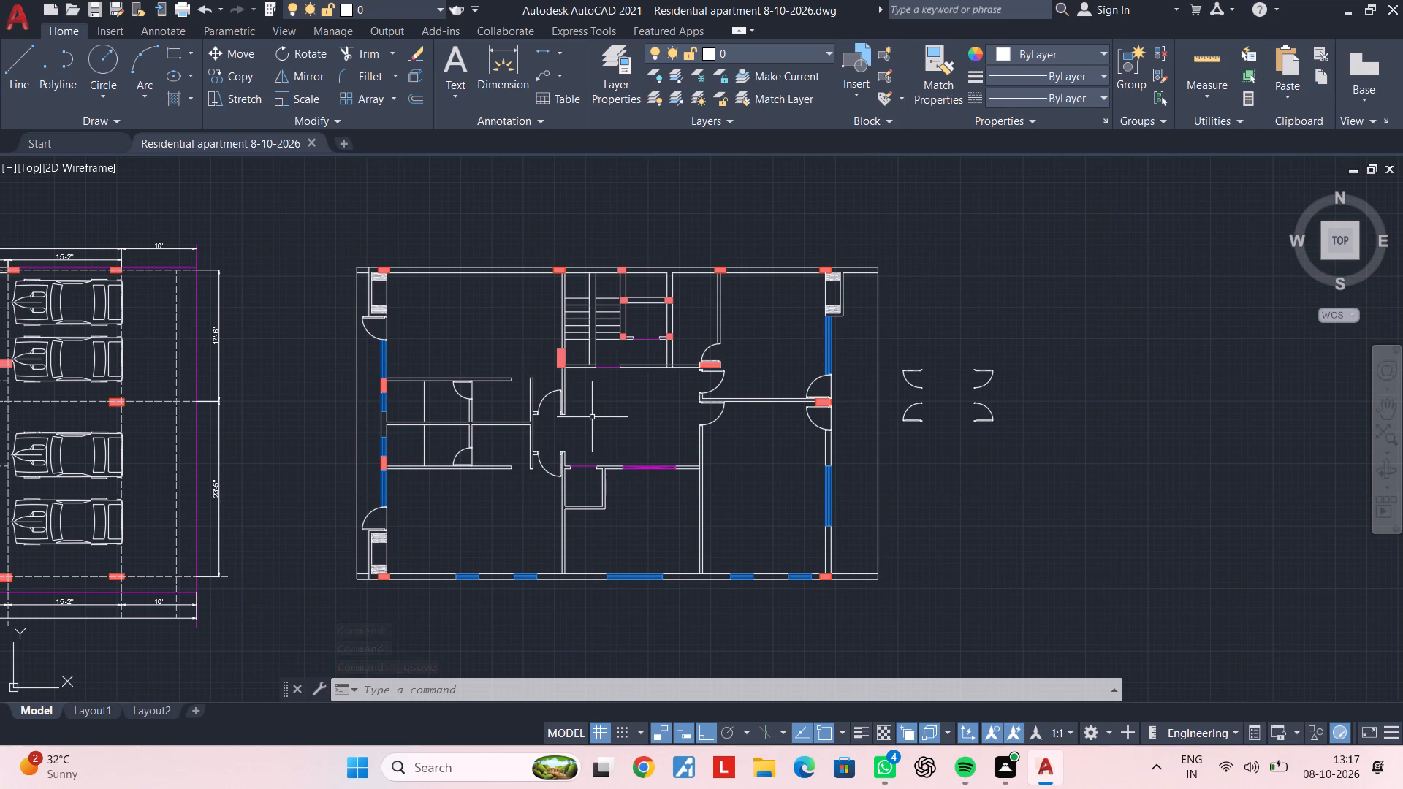
key("Escape")
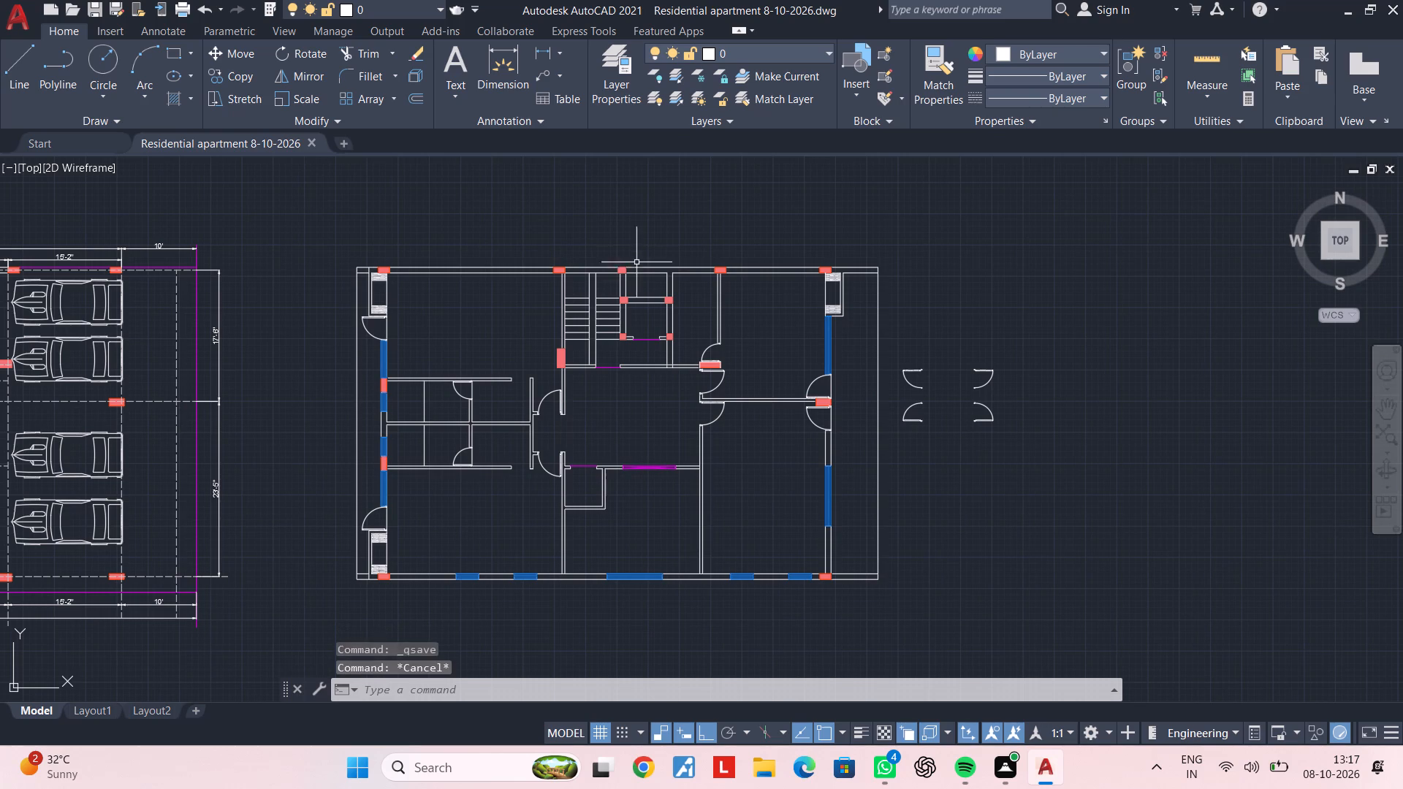
key("Escape")
Draw a rectangle filling the wall segment between the north-wall column and the lift's northwest column.
scroll(654, 302, "up", 4)
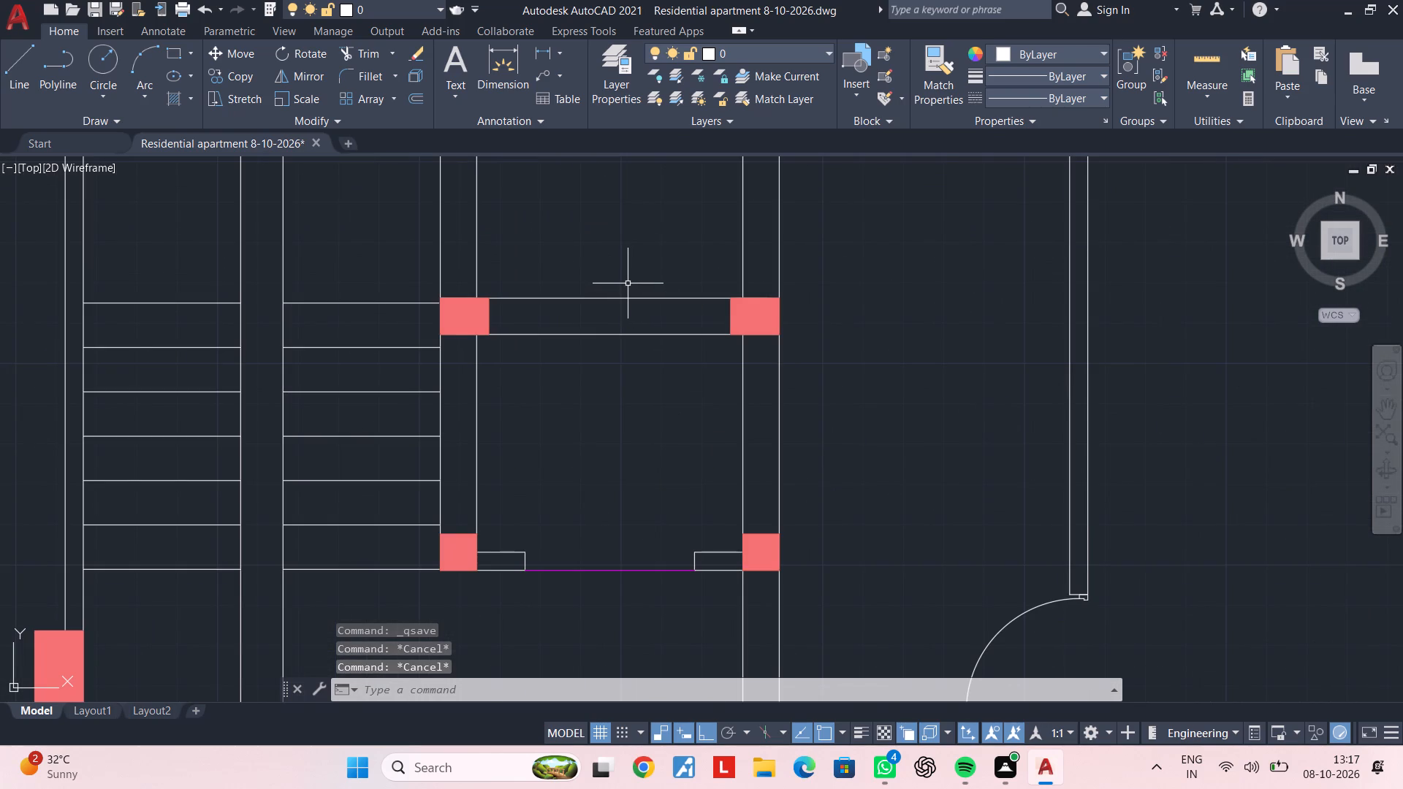
scroll(629, 282, "down", 1)
middle_click_drag(625, 284, 589, 404)
middle_click_drag(561, 397, 657, 385)
scroll(574, 359, "up", 1)
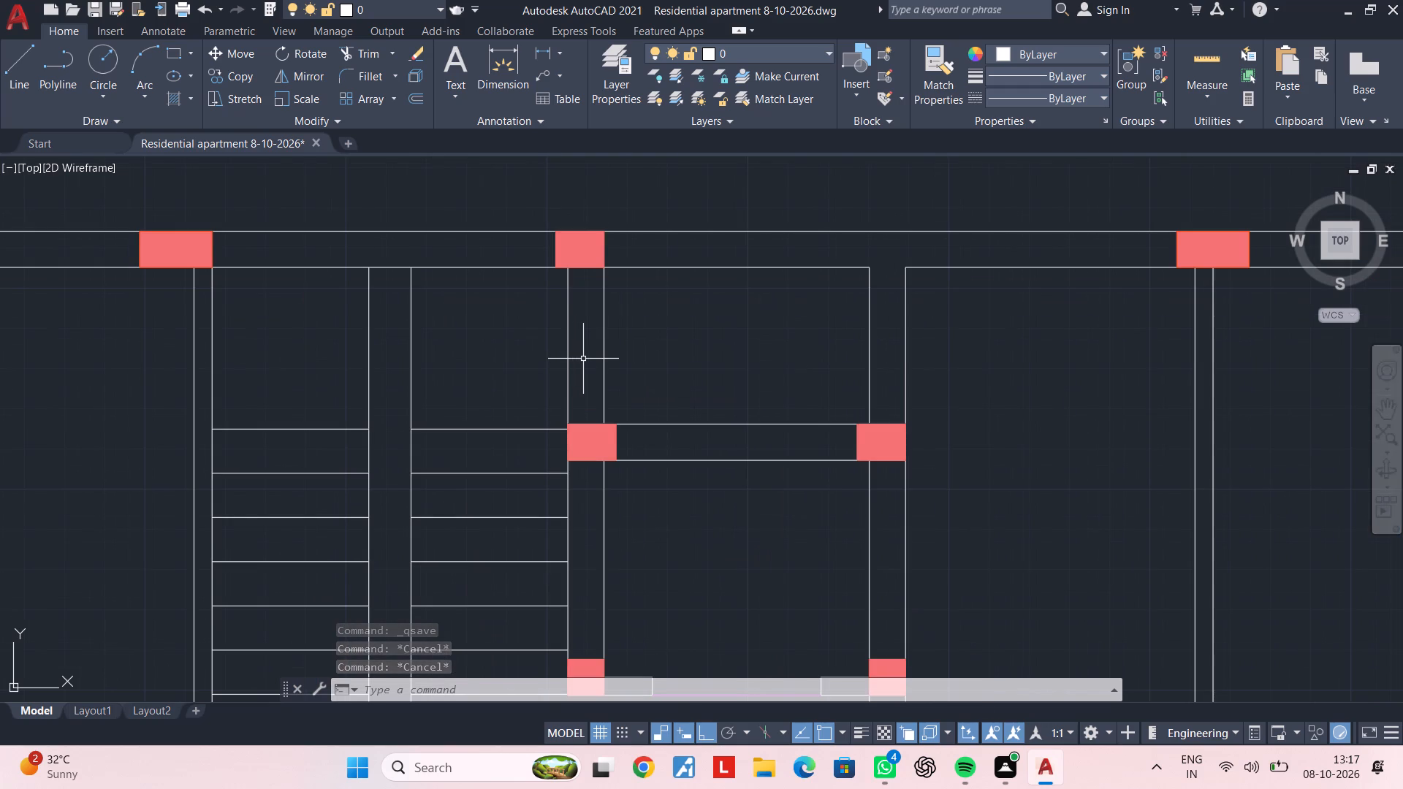
key("Escape")
middle_click_drag(588, 336, 574, 388)
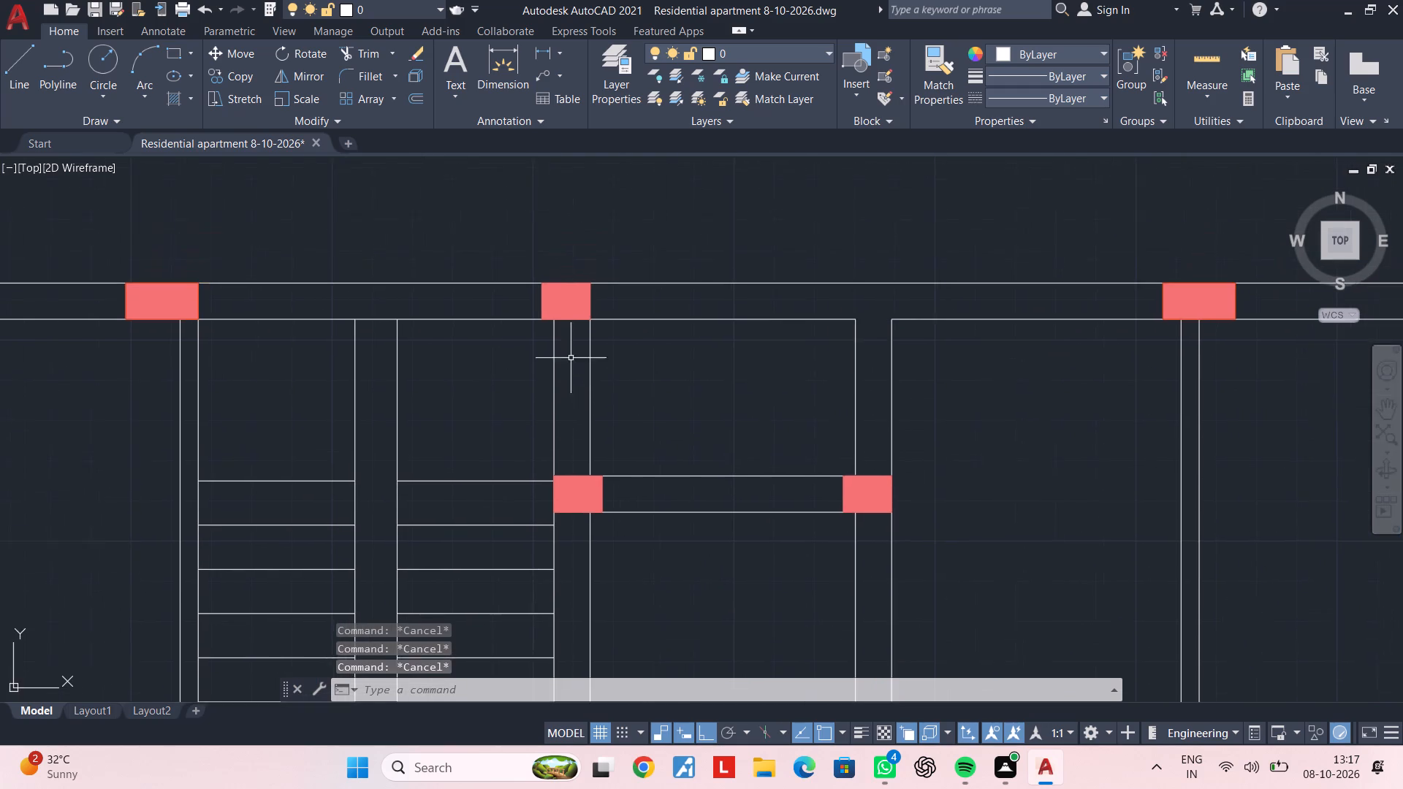
scroll(571, 356, "up", 2)
middle_click_drag(574, 354, 577, 347)
key("Escape")
type("rec")
key("space")
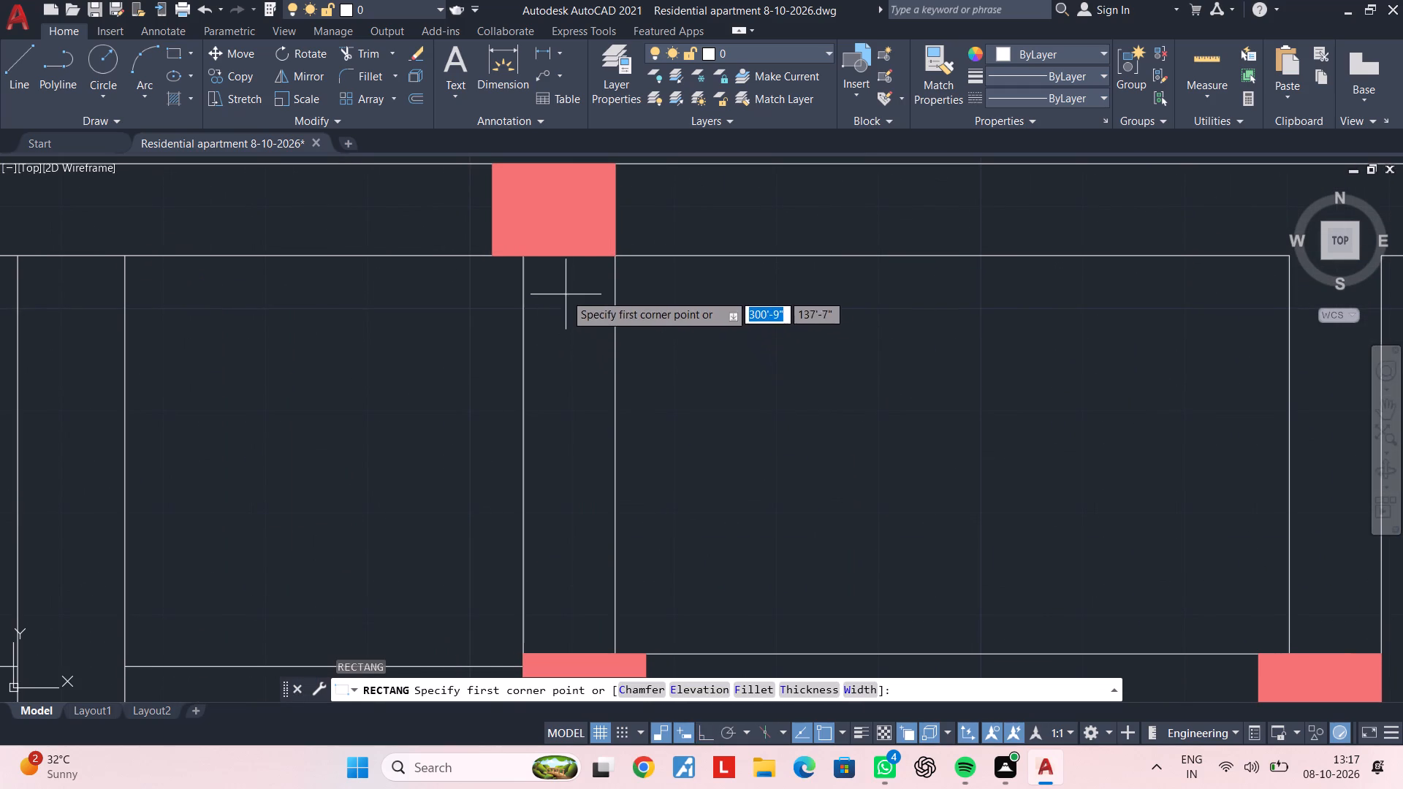
left_click(524, 258)
middle_click_drag(559, 389, 566, 303)
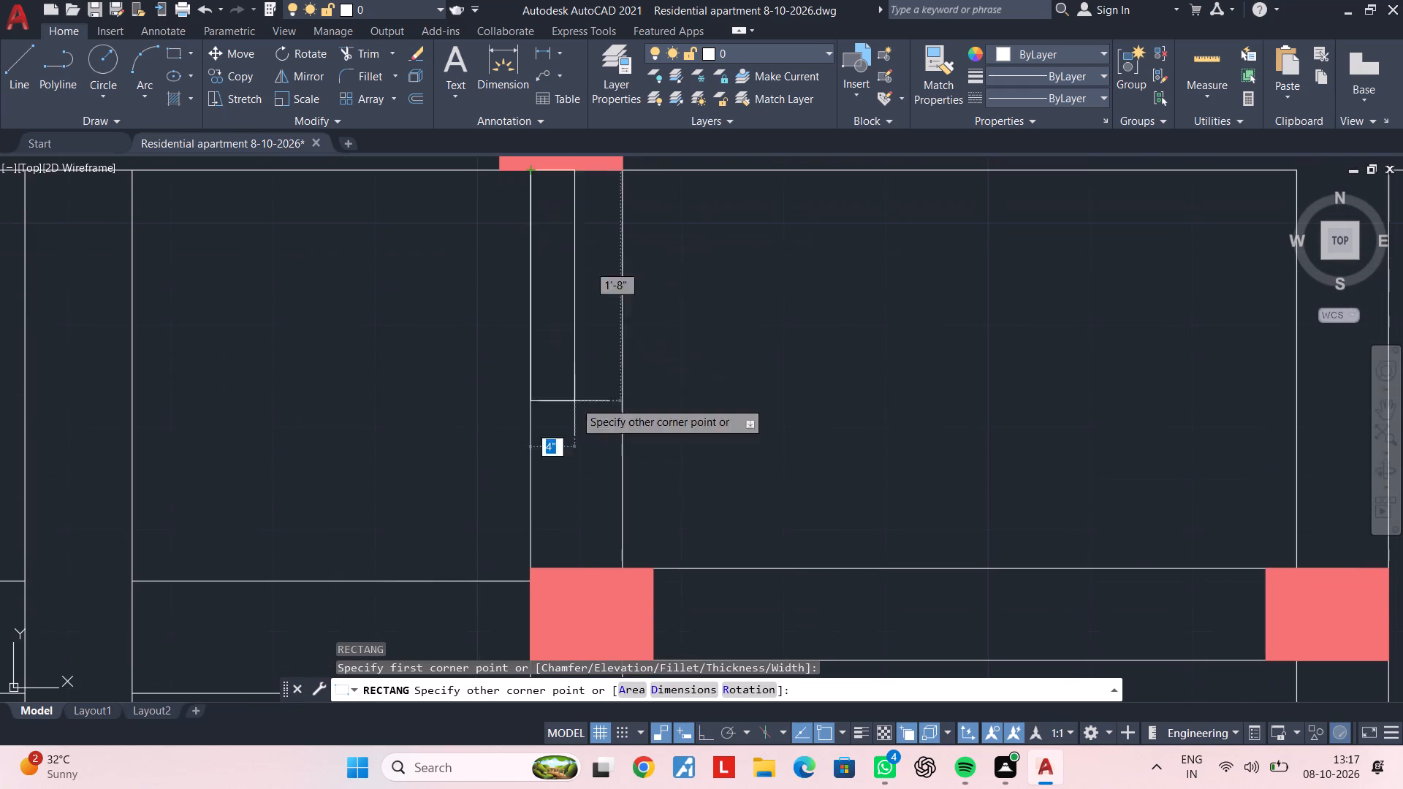
left_click(623, 566)
key("Escape")
key("Escape")
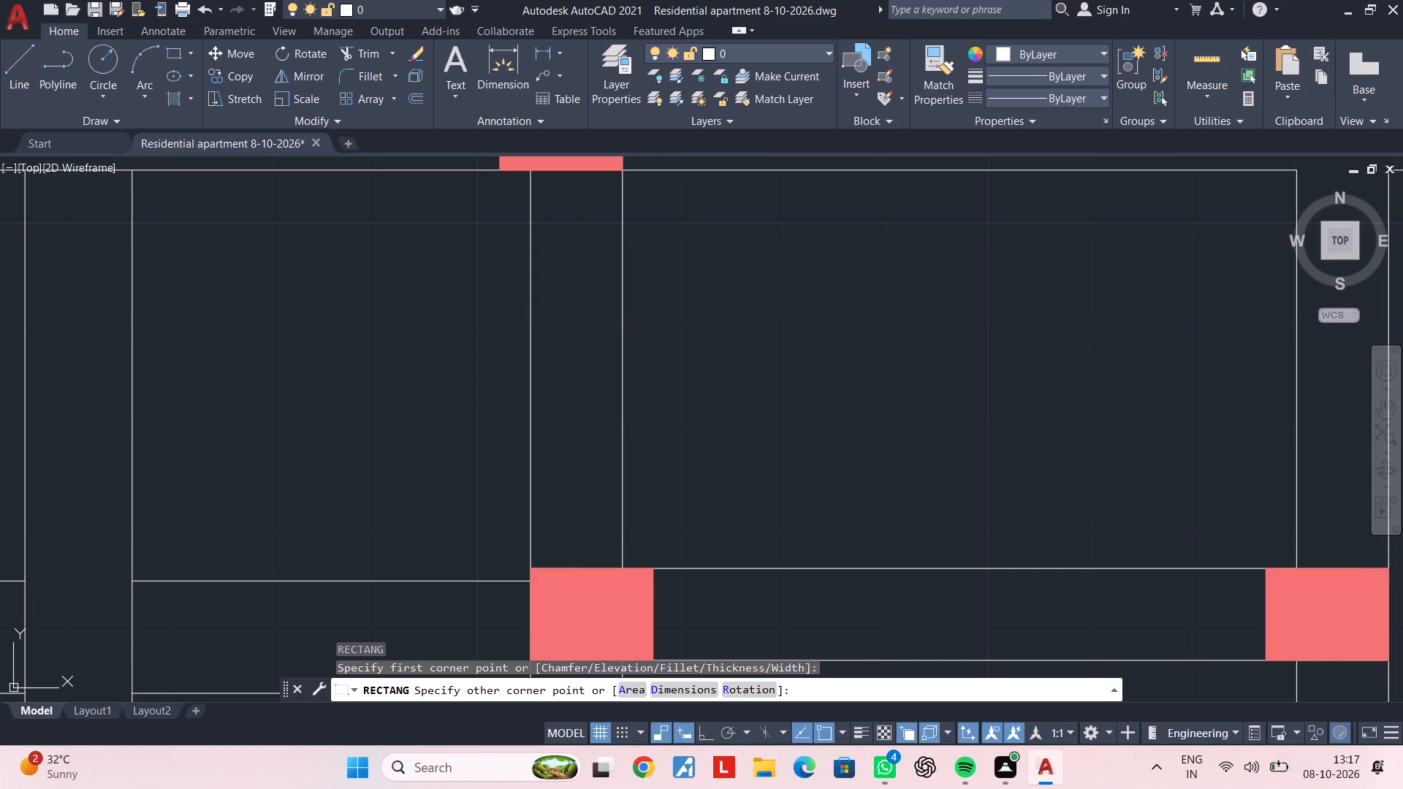
key("Escape")
key("Escape")
key("Escape")
key("Escape")
key("Escape")
Draw a vertical centre line through the new rectangle, from its north edge midpoint to its south edge midpoint.
middle_click_drag(555, 240, 543, 300)
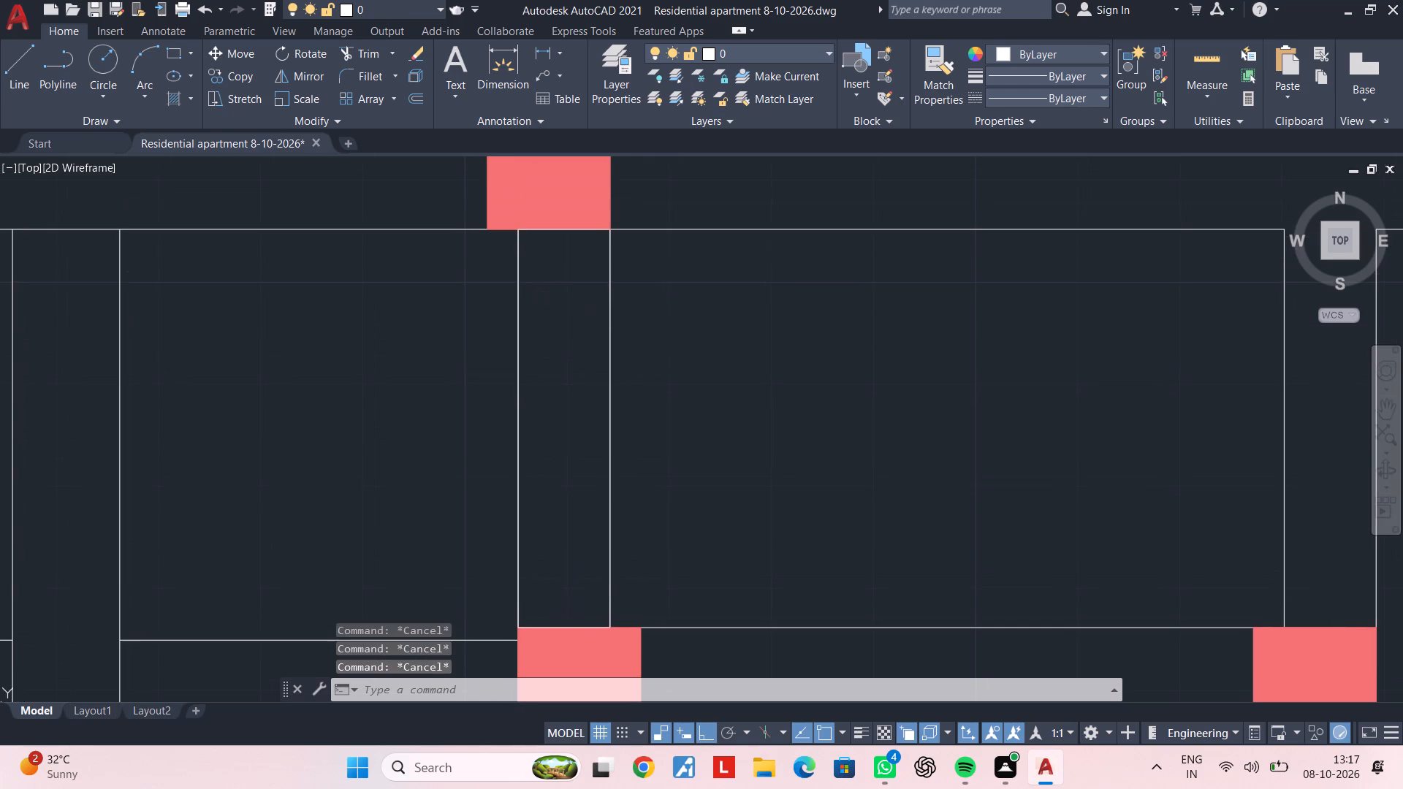
type("l")
key("space")
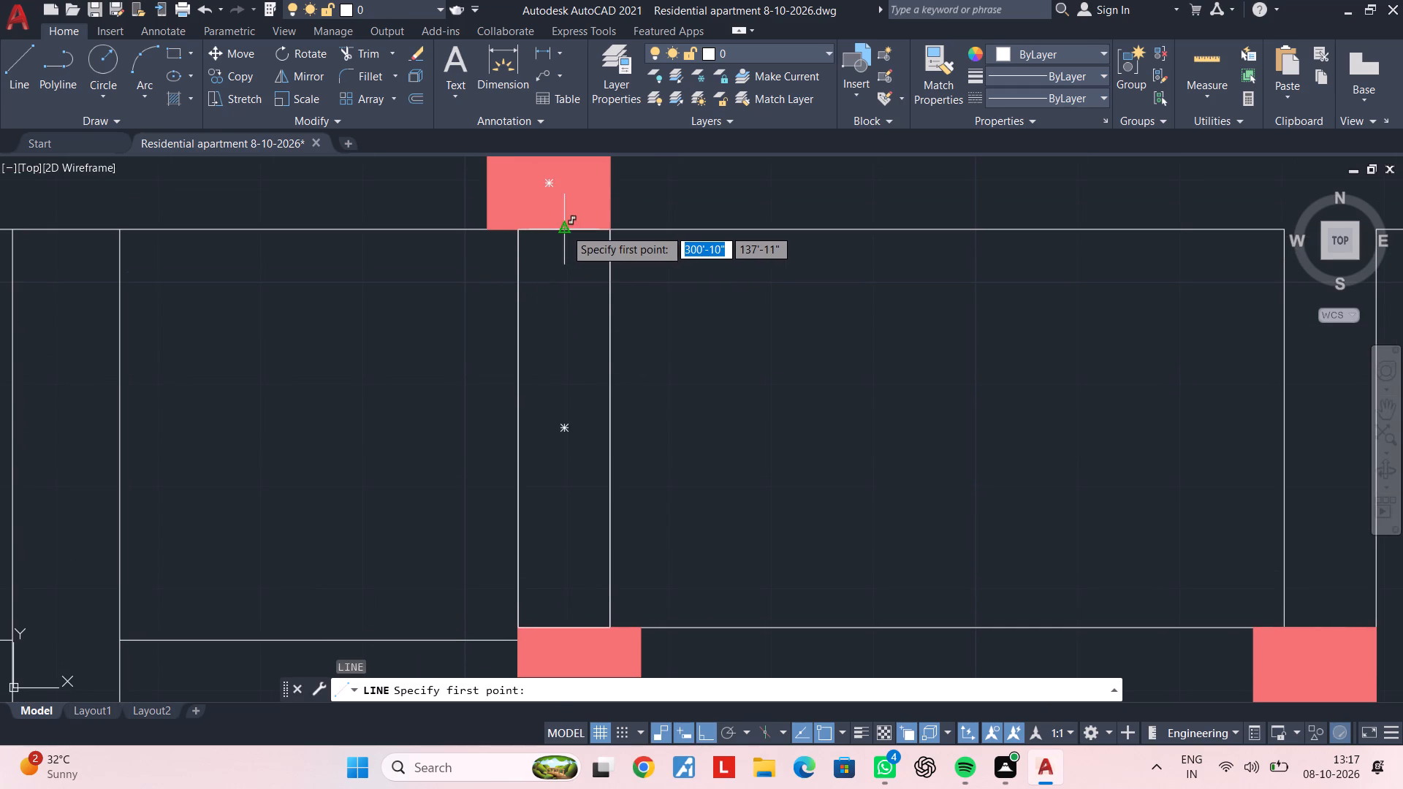
left_click(565, 229)
left_click(568, 628)
key("Escape")
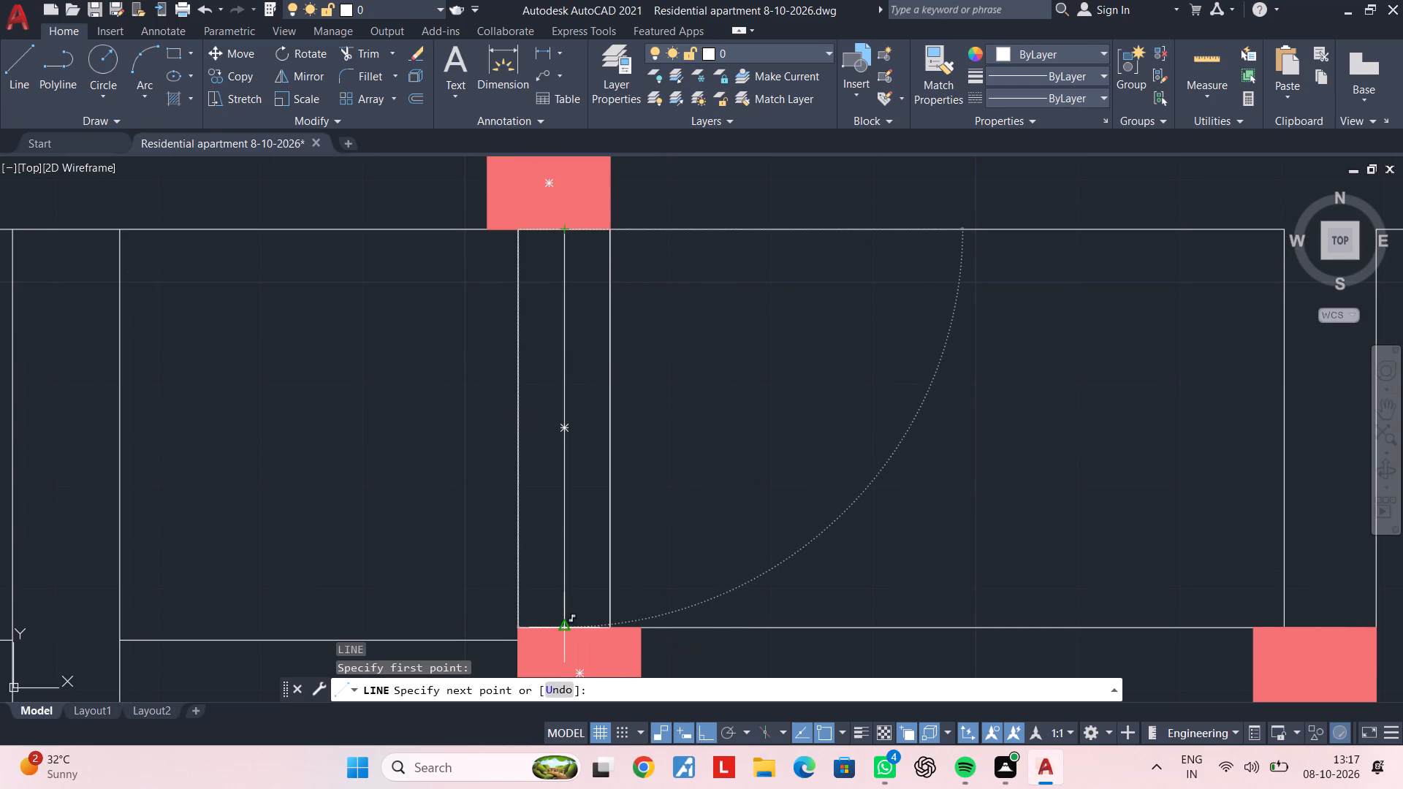
key("Escape")
key("Escape")
key("Escape")
key("Escape")
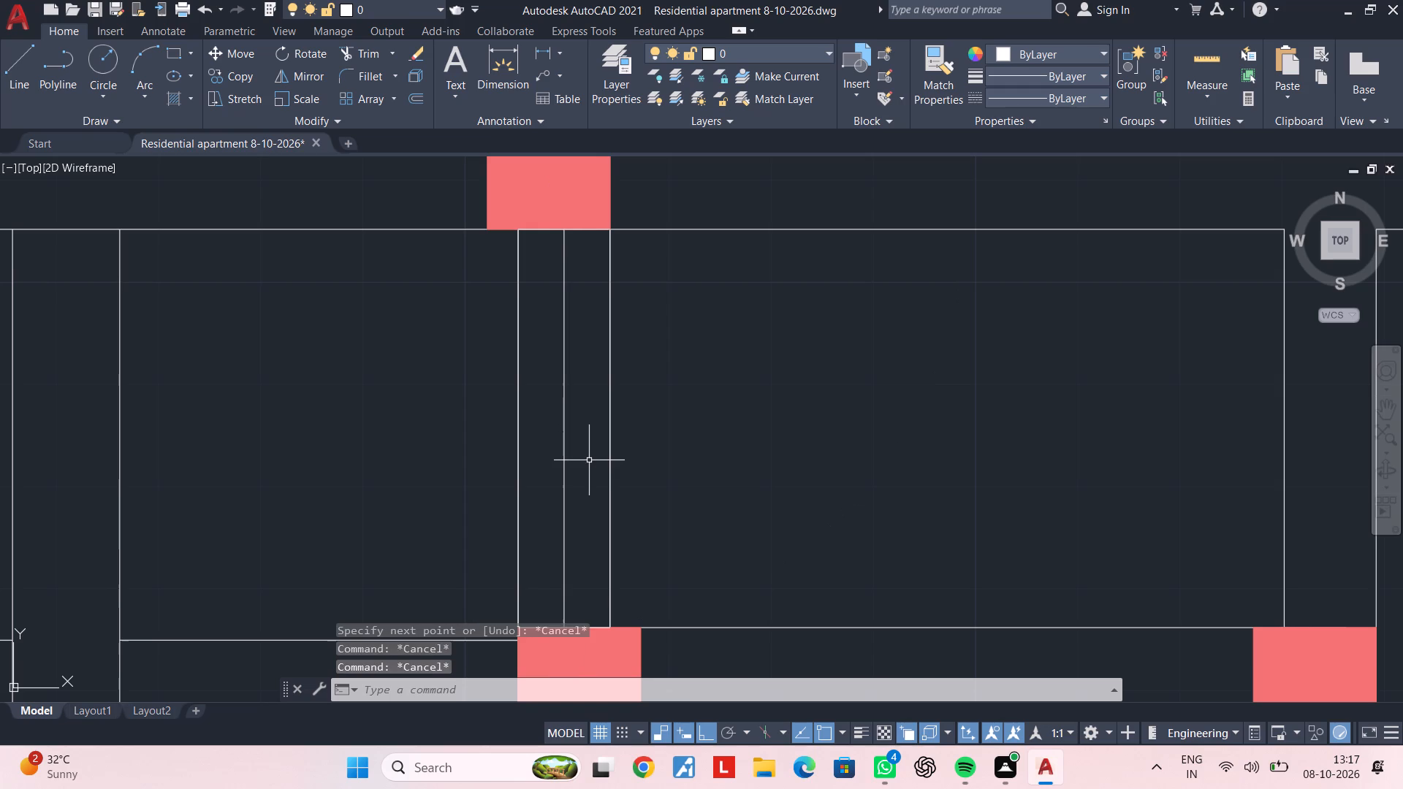
Offset the rectangle's centre line 2" to both the west and the east.
type("of")
key("space")
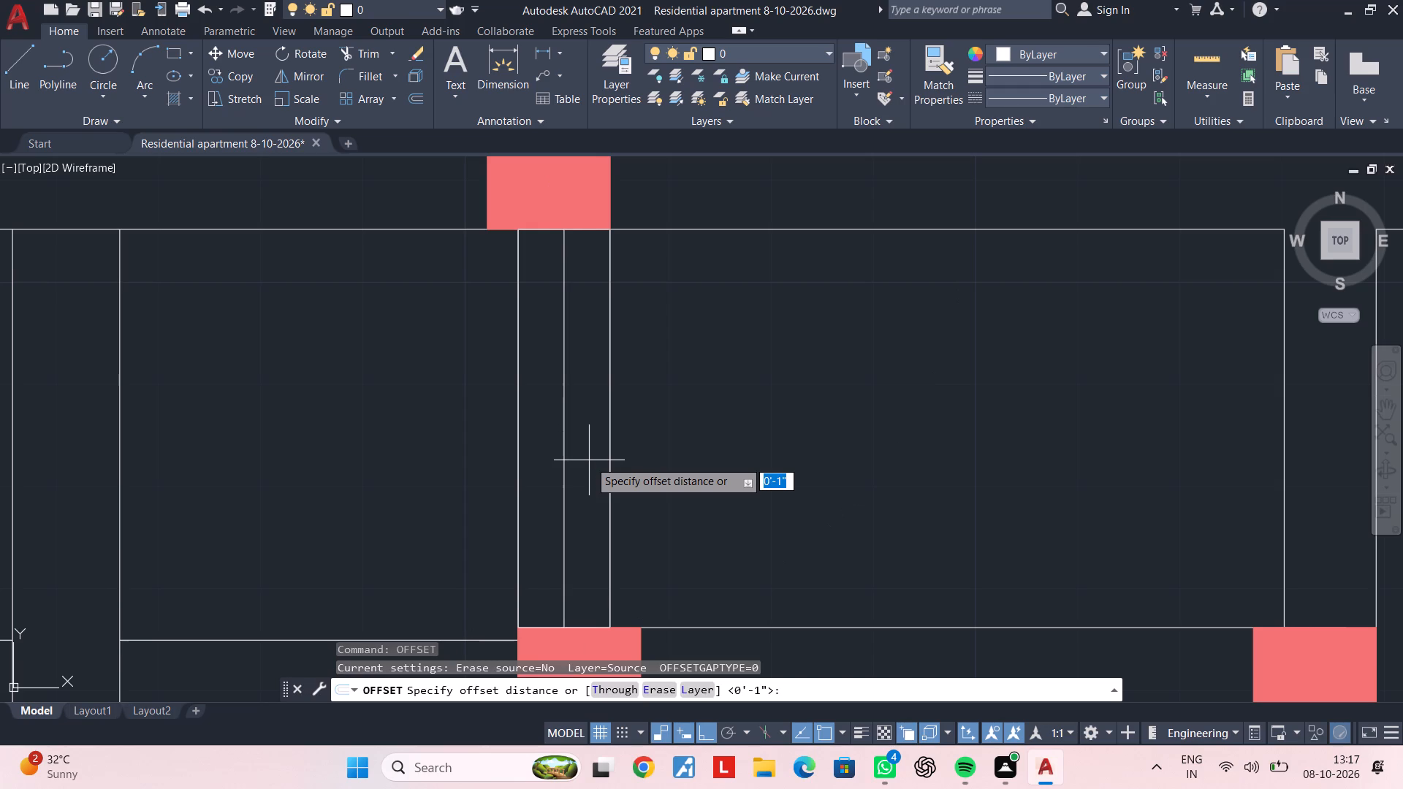
type("2\"")
key("Return")
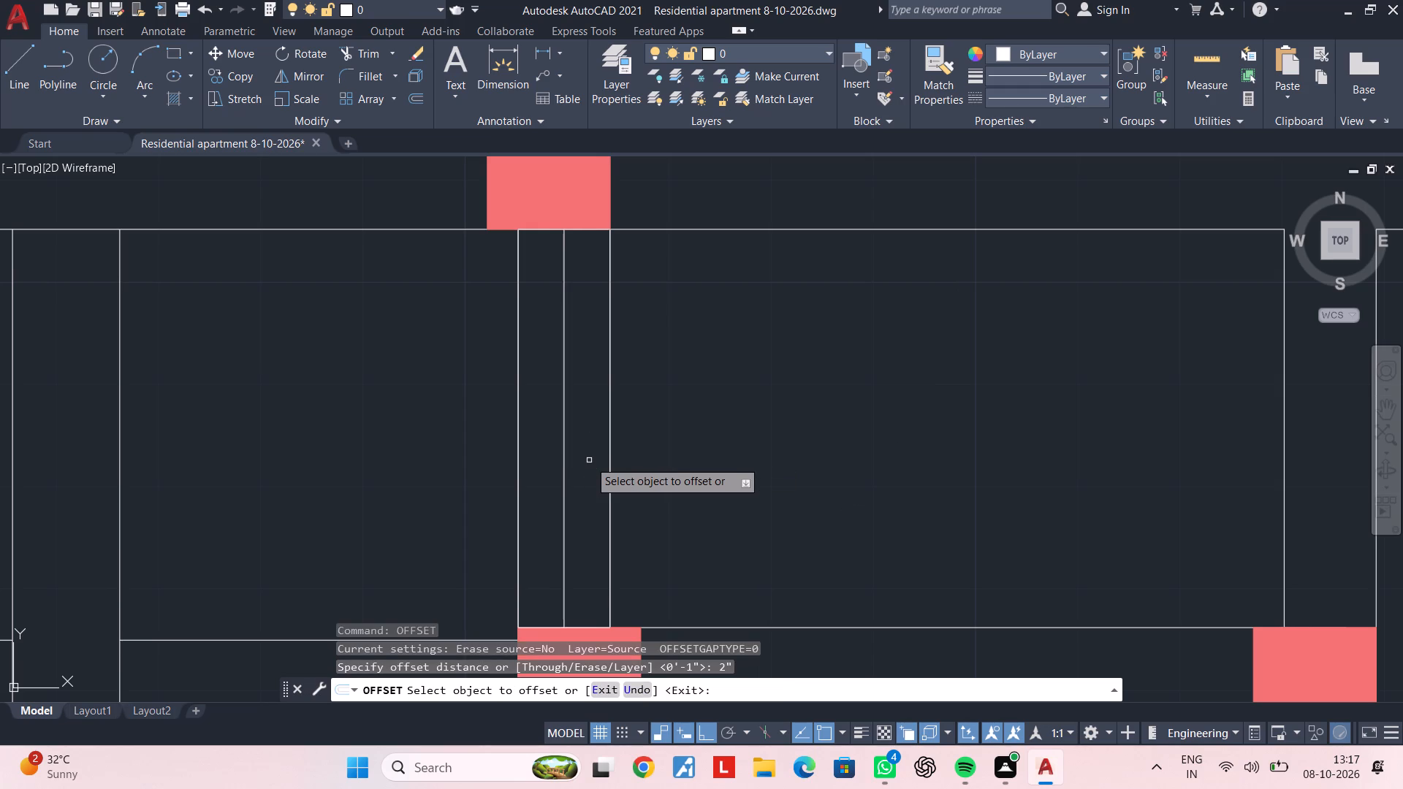
left_click(563, 456)
left_click(552, 457)
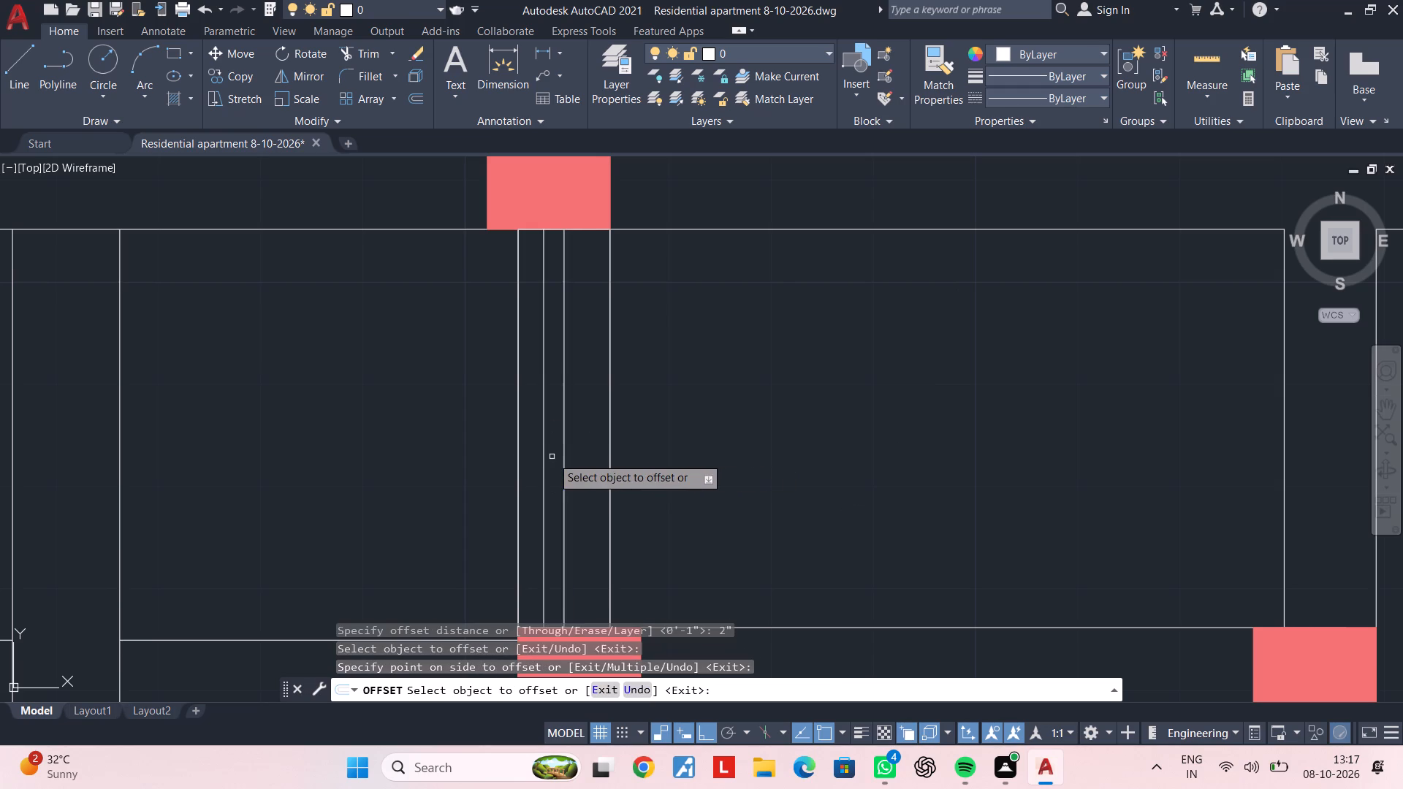
left_click(565, 457)
left_click(600, 457)
key("Escape")
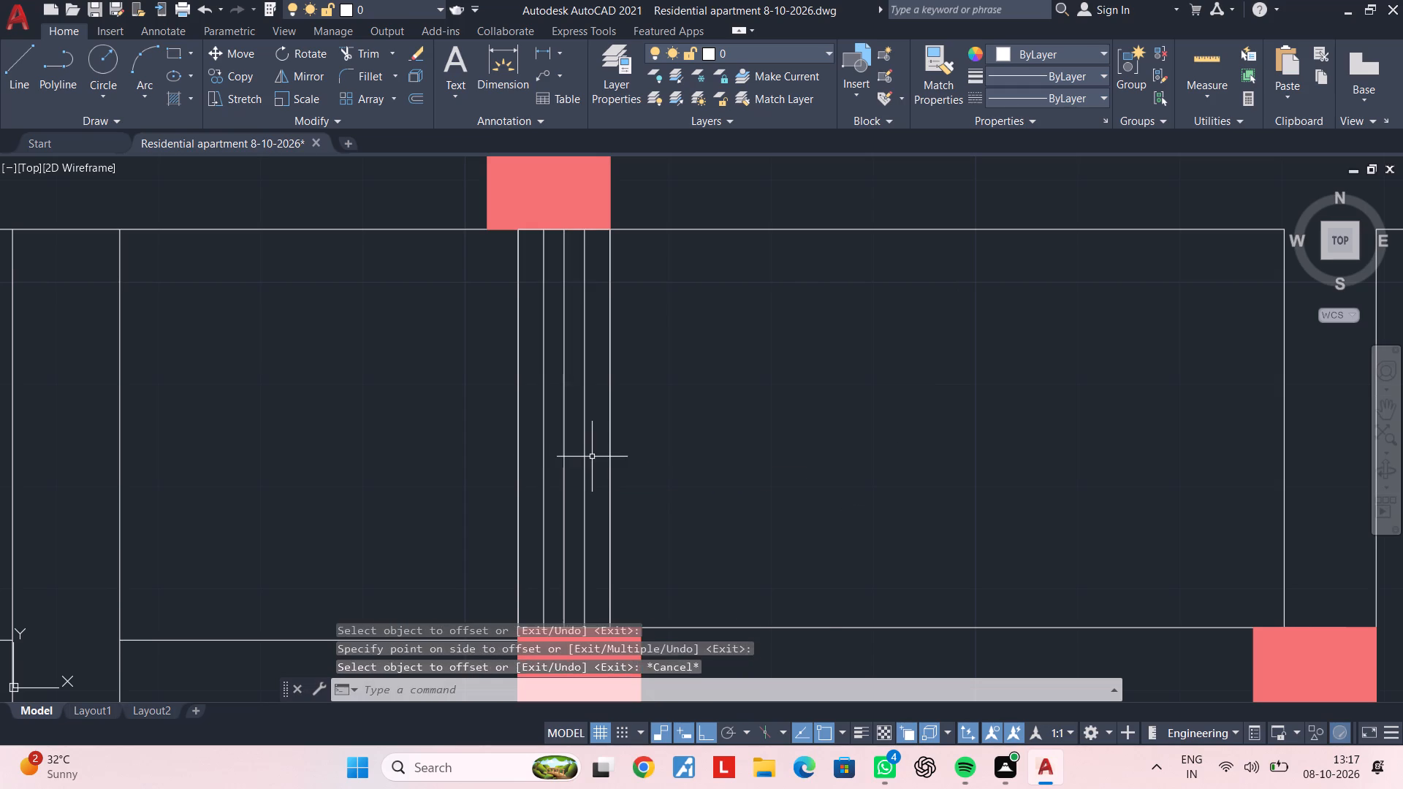
key("Escape")
key("Escape")
key("Escape")
key("Escape")
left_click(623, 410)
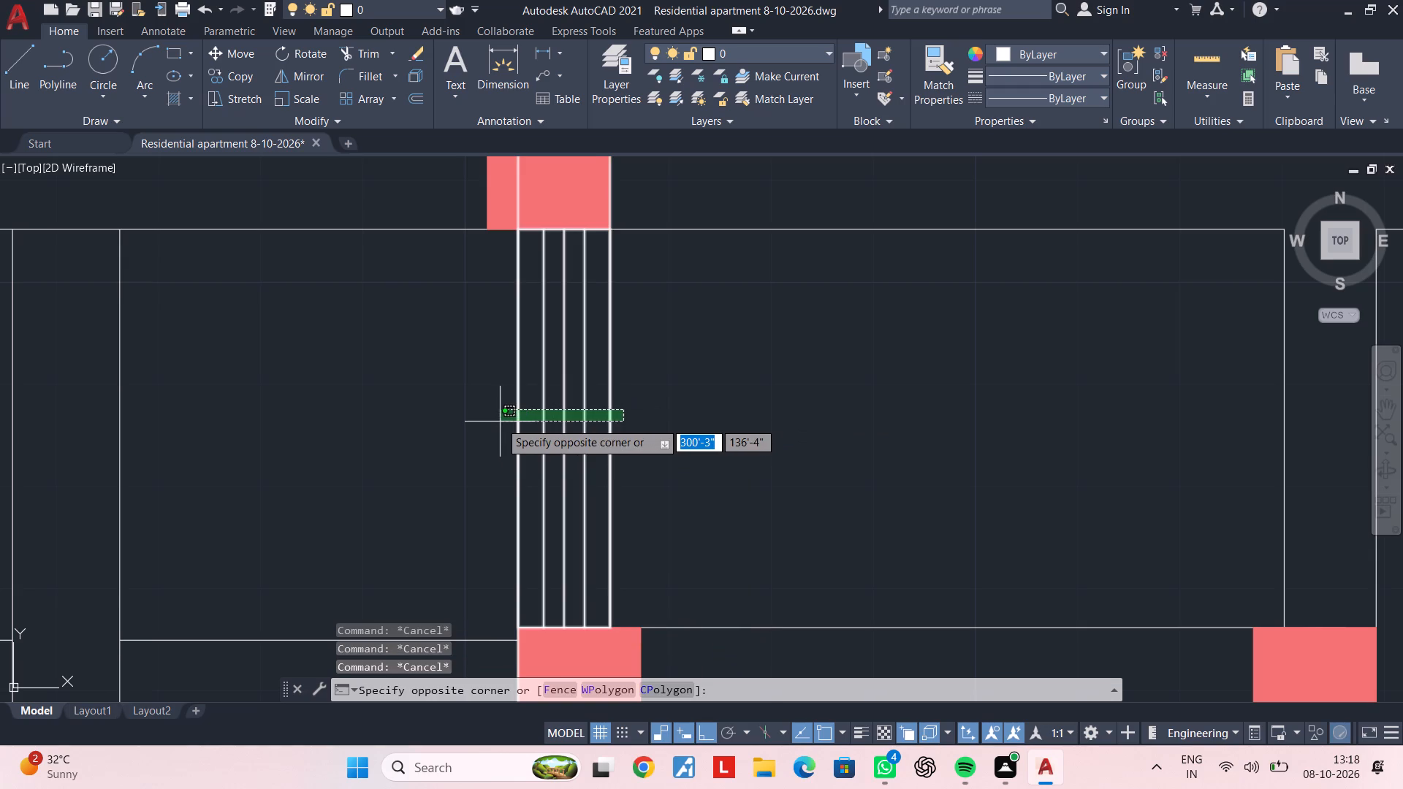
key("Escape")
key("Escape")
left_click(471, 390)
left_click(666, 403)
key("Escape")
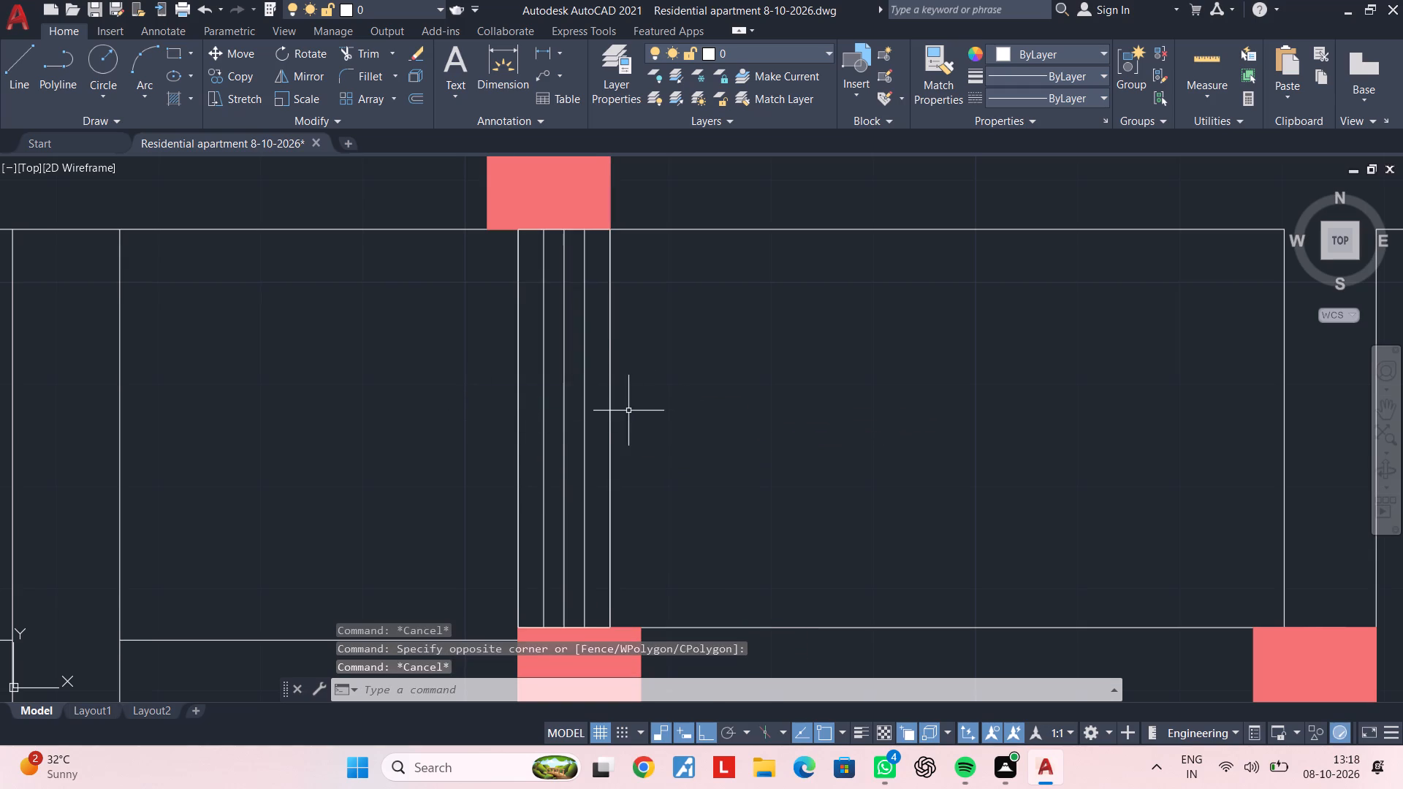
Move the new rectangle and its three inner vertical lines to the window layer.
left_click(611, 411)
left_click(595, 415)
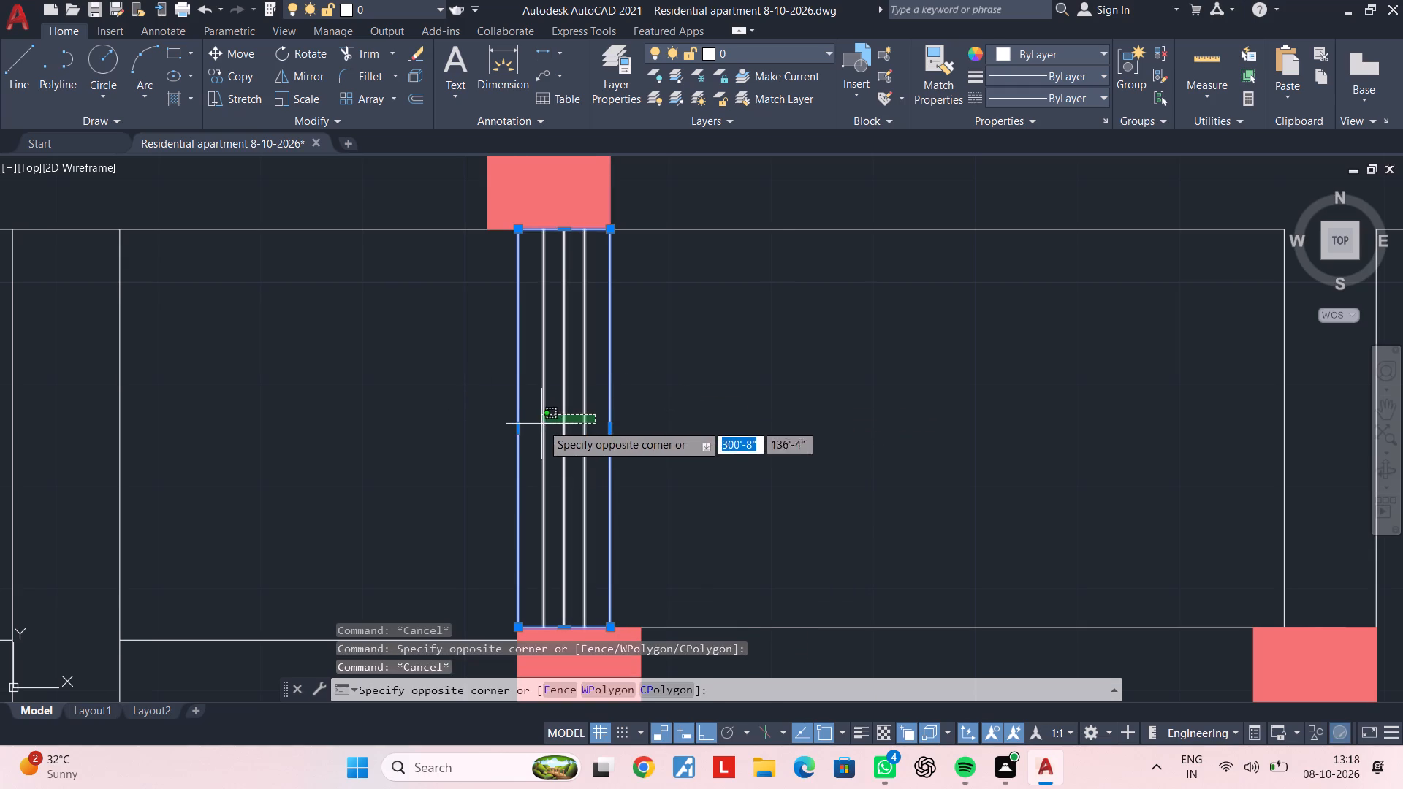
left_click(541, 424)
left_click(767, 50)
left_click(739, 139)
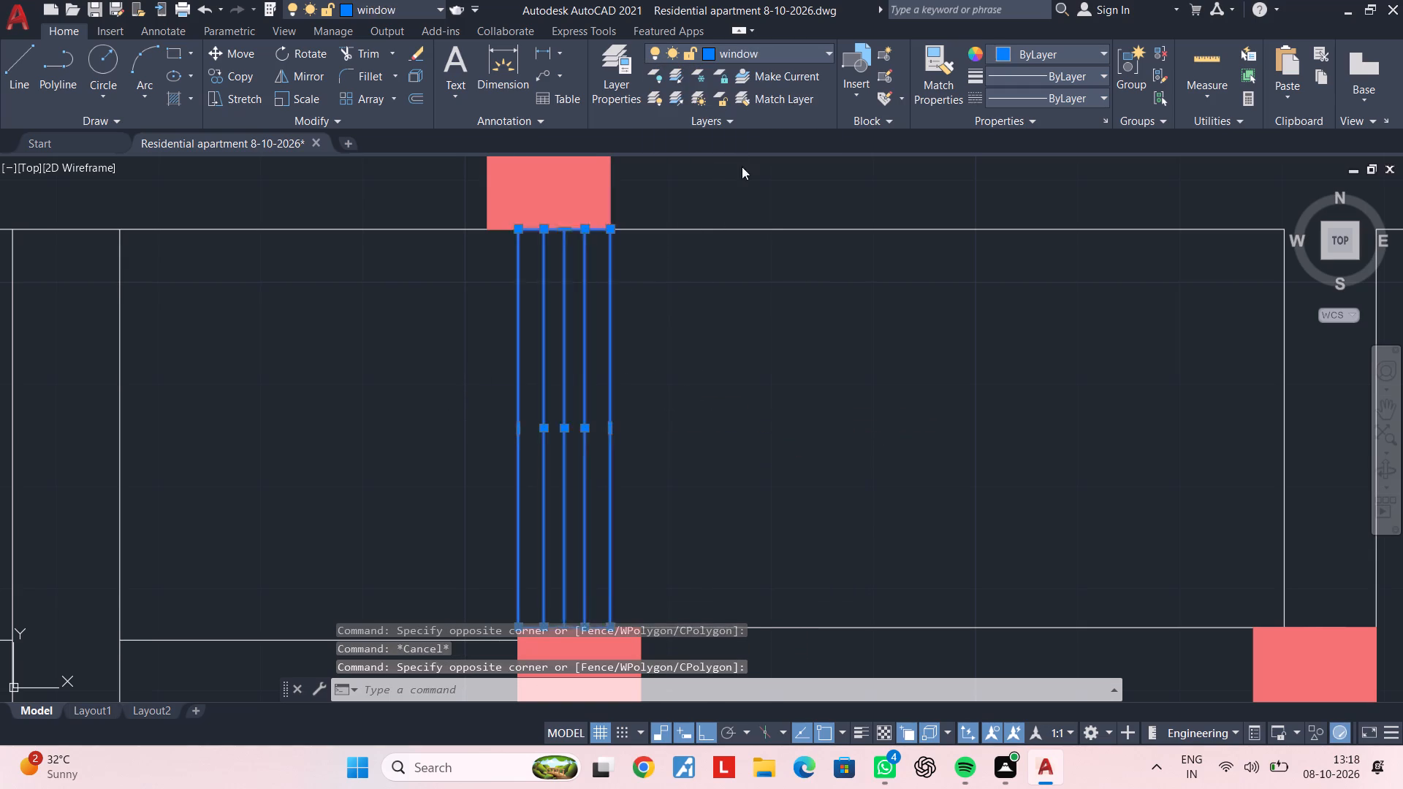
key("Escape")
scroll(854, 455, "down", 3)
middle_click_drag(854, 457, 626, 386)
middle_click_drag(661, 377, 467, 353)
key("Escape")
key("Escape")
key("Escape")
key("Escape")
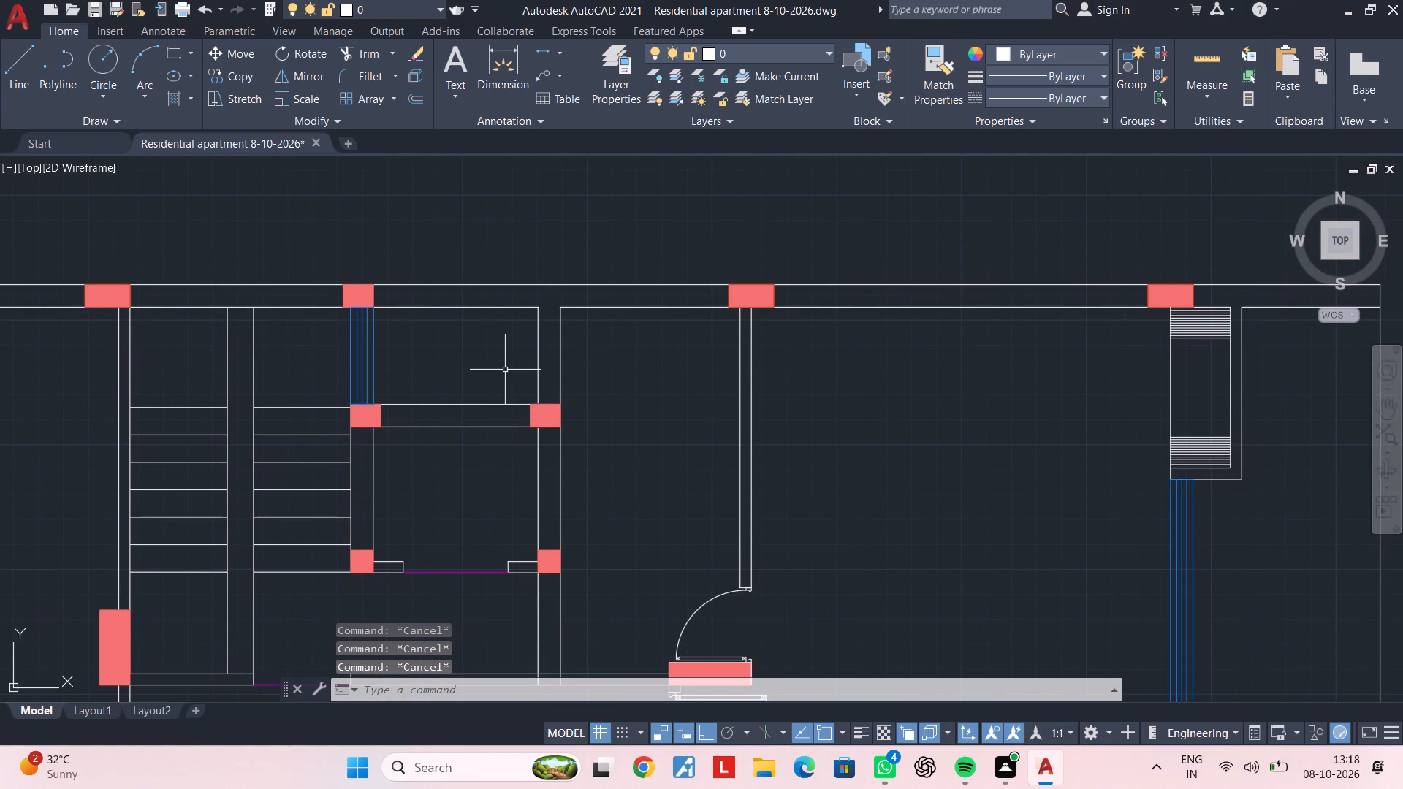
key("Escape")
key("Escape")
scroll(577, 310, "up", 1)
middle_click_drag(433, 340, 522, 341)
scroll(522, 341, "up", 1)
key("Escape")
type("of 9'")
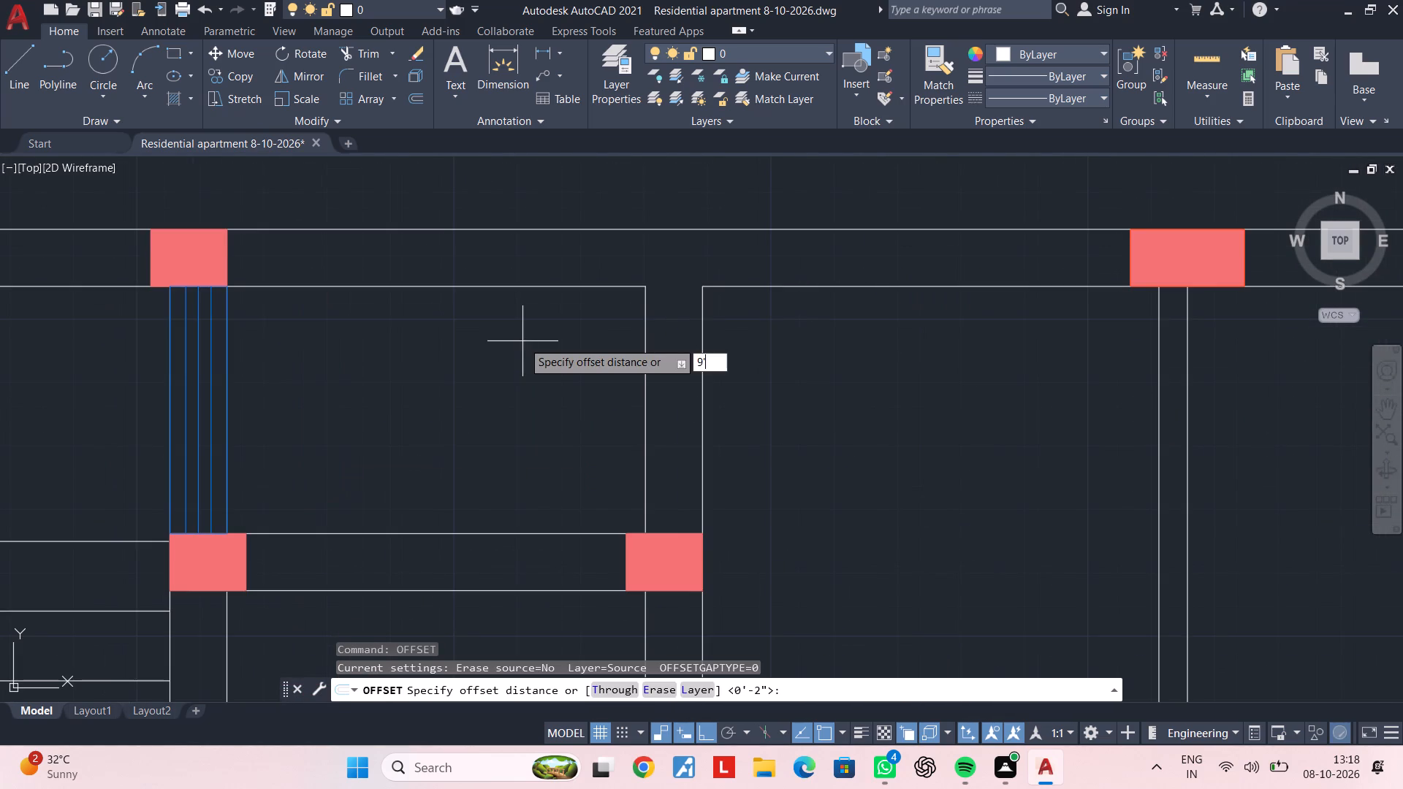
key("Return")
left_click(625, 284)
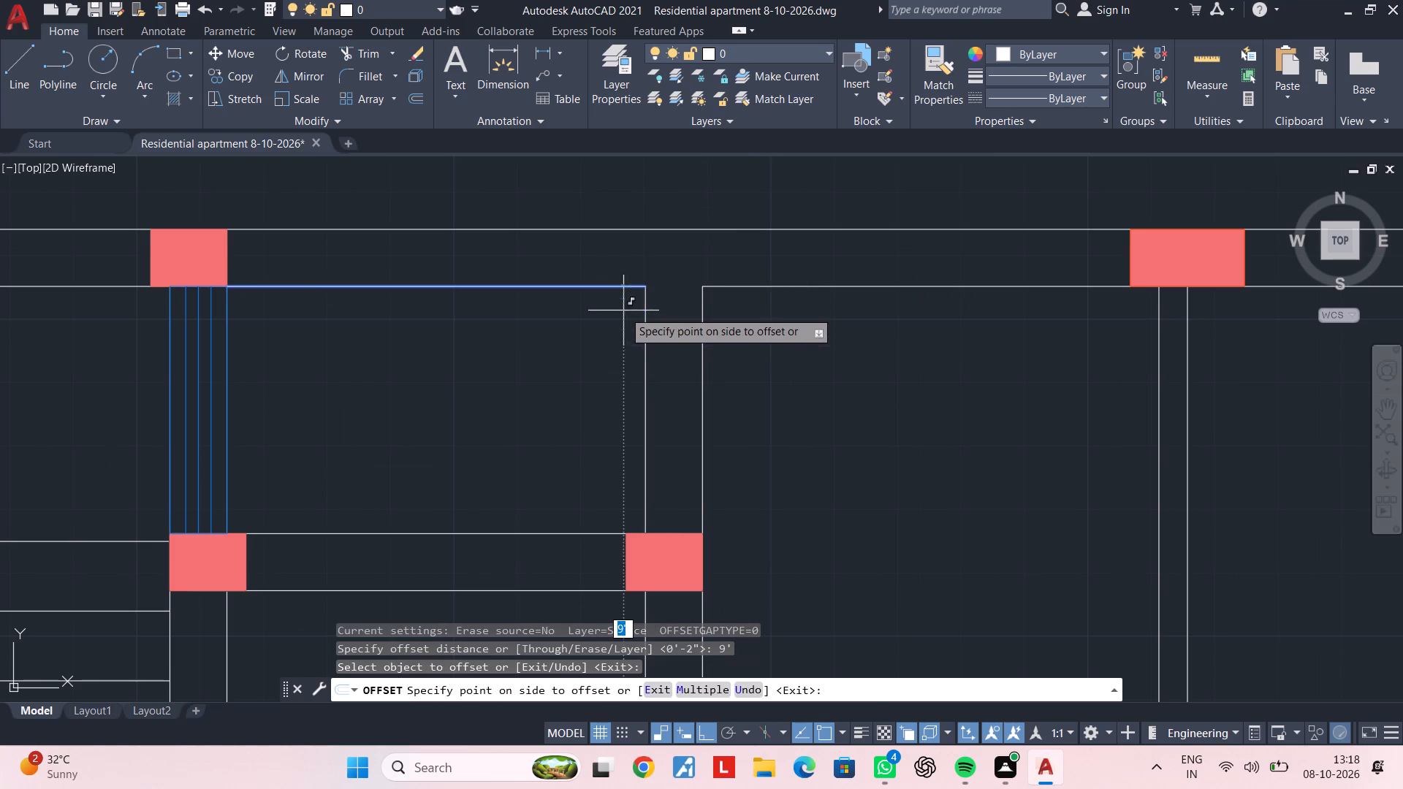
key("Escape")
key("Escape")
Offset the inner face of the north wall above the lift shaft 9" to the south.
type("of 9\"")
key("Return")
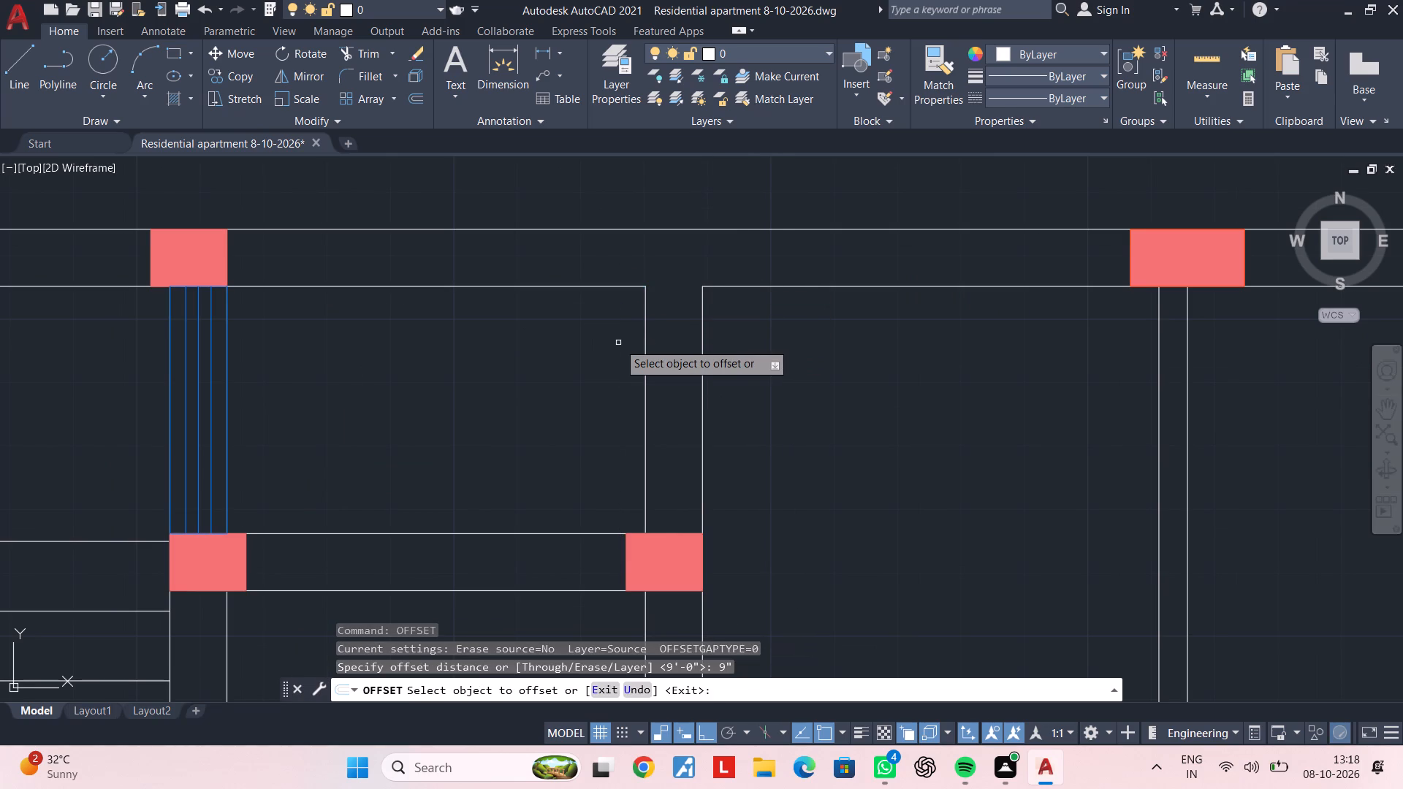
left_click(613, 288)
left_click_drag(612, 330, 612, 338)
key("Escape")
key("Escape")
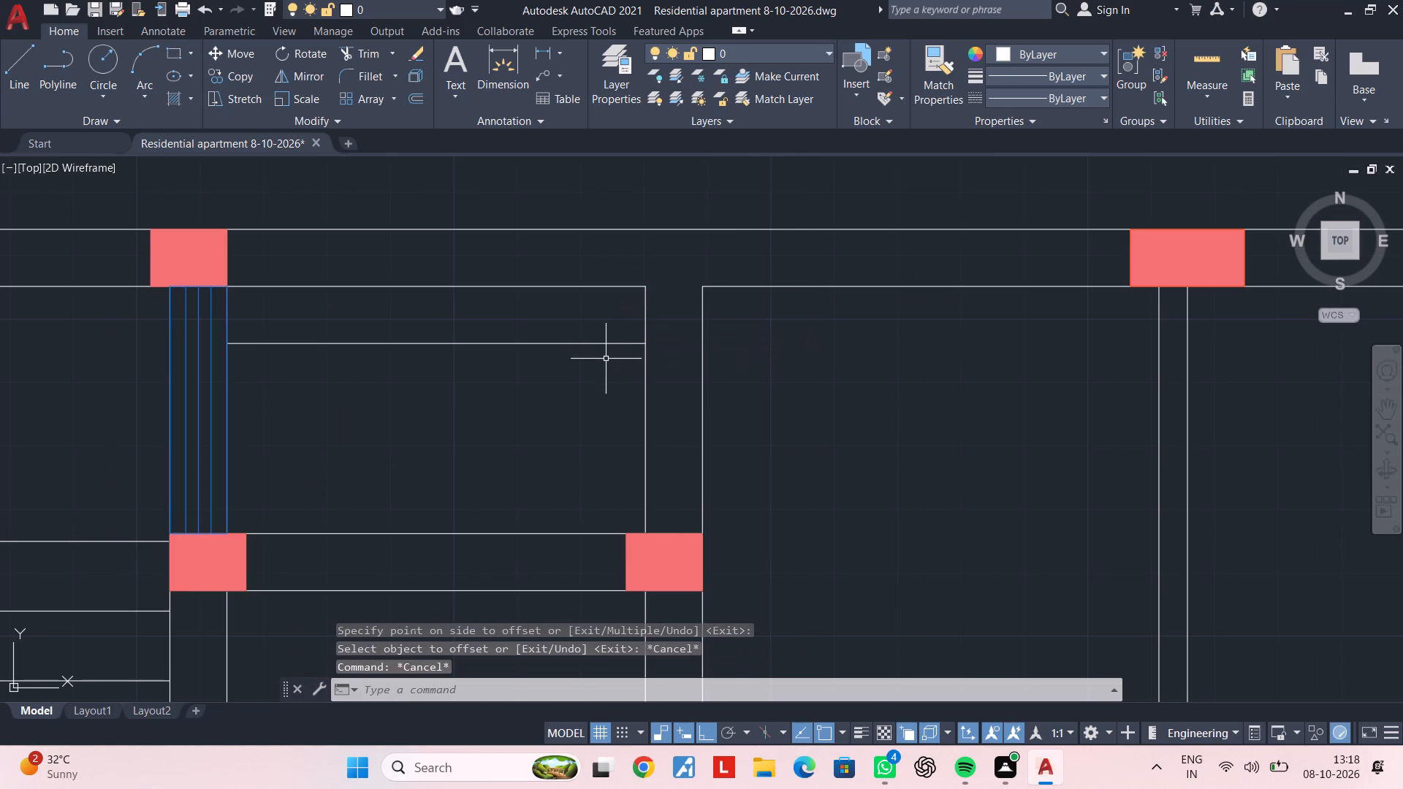
Offset the new horizontal line in the shaft 1'9" to the south.
type("of")
key("space")
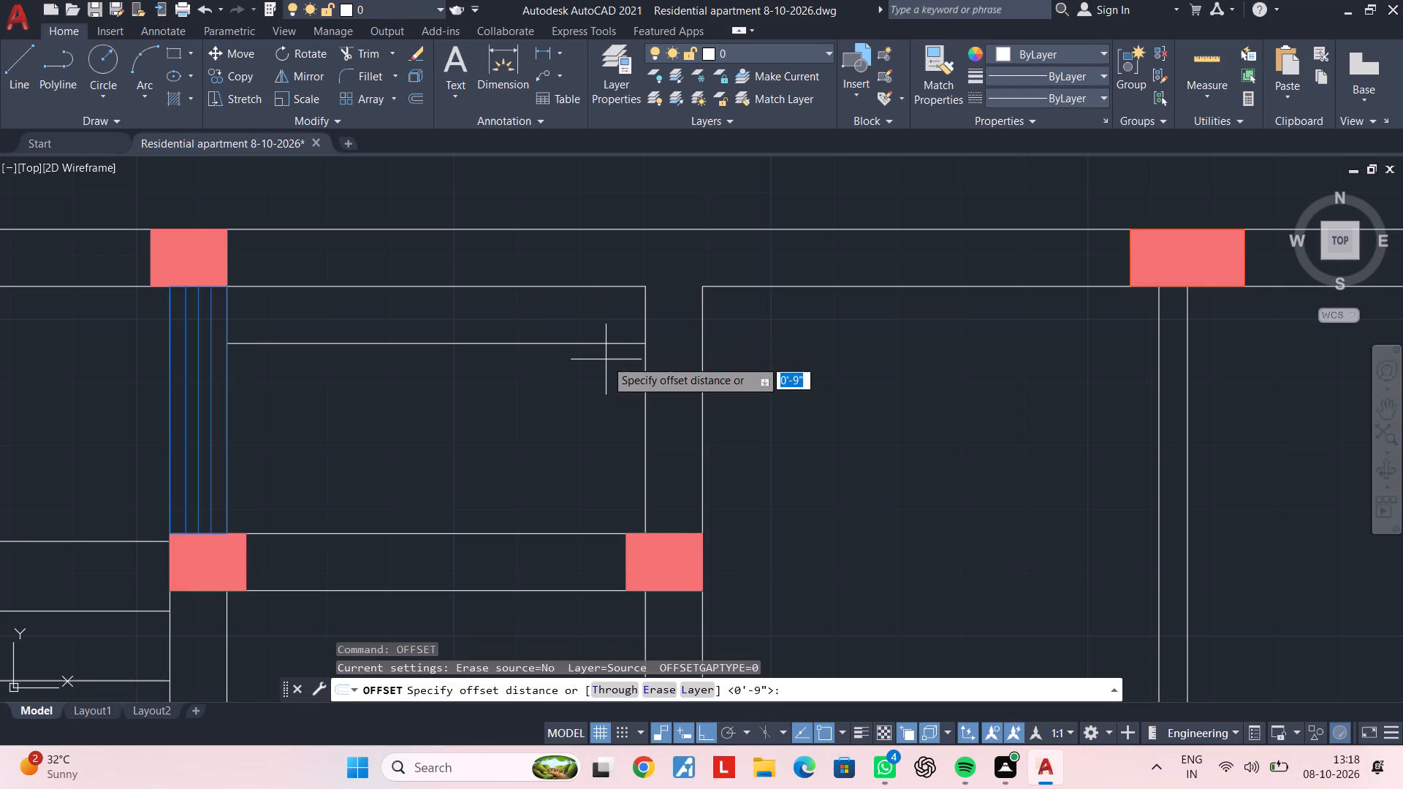
type("1'9\"")
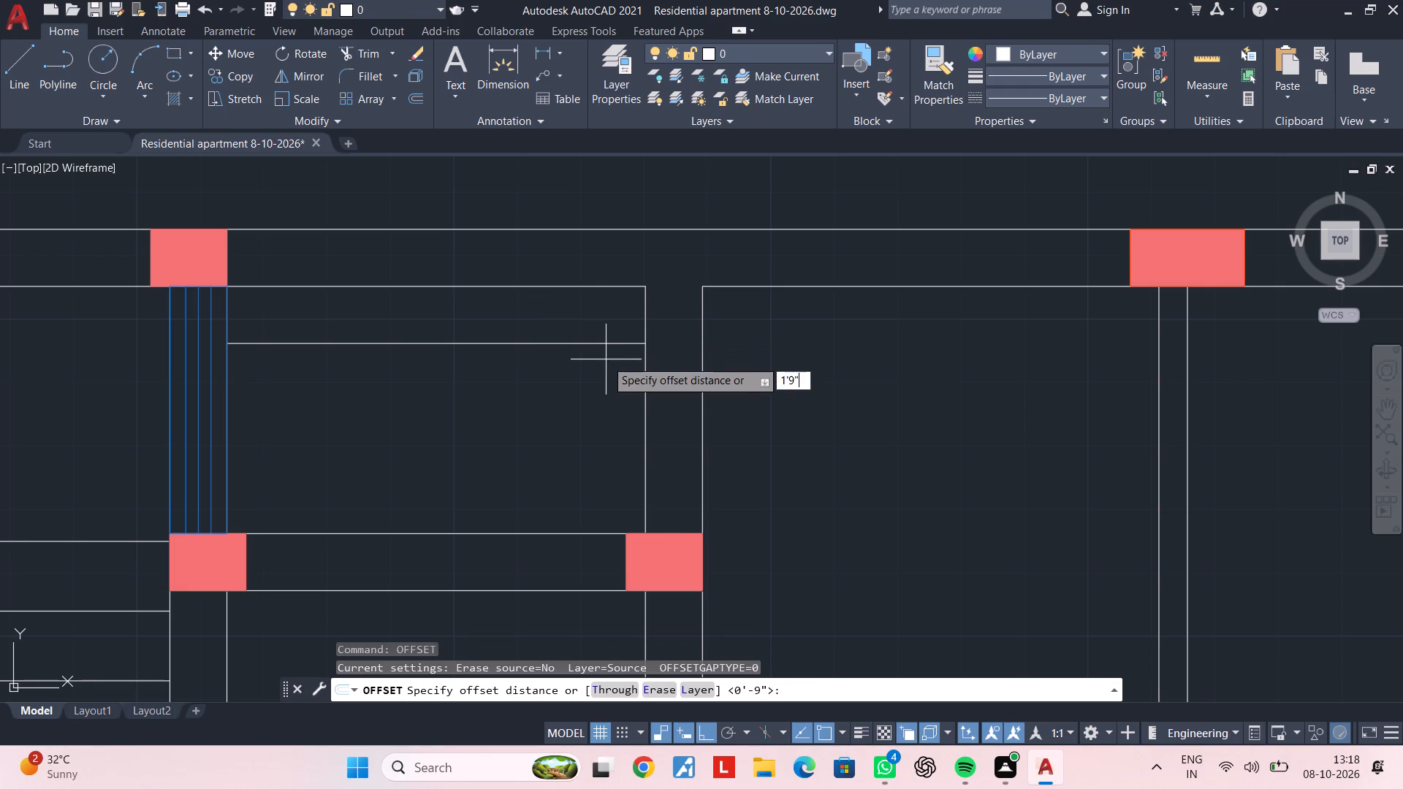
key("Return")
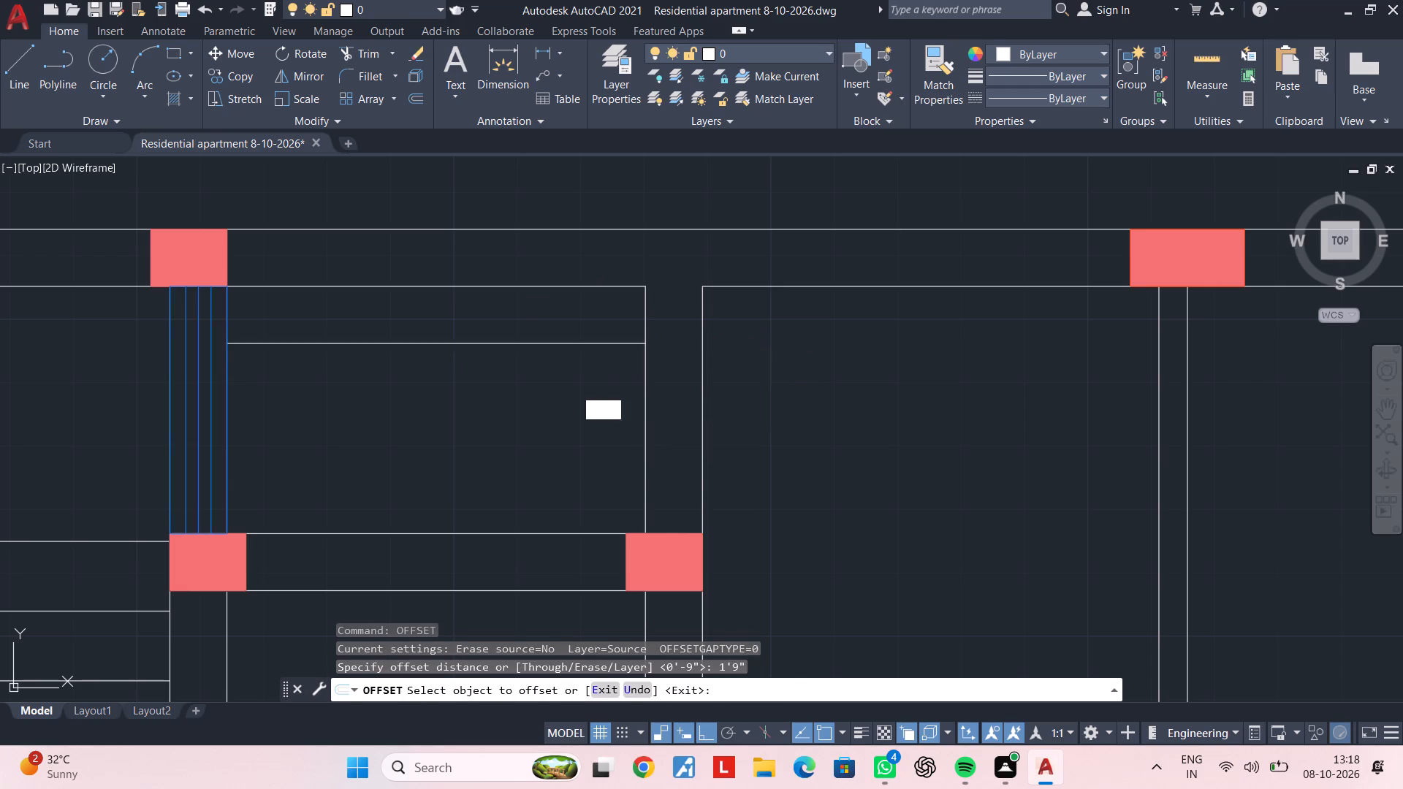
left_click(604, 343)
left_click(613, 446)
key("Escape")
key("Escape")
key("Escape")
Extend both horizontal offset lines to the outer face of the shaft's east wall.
type("ex")
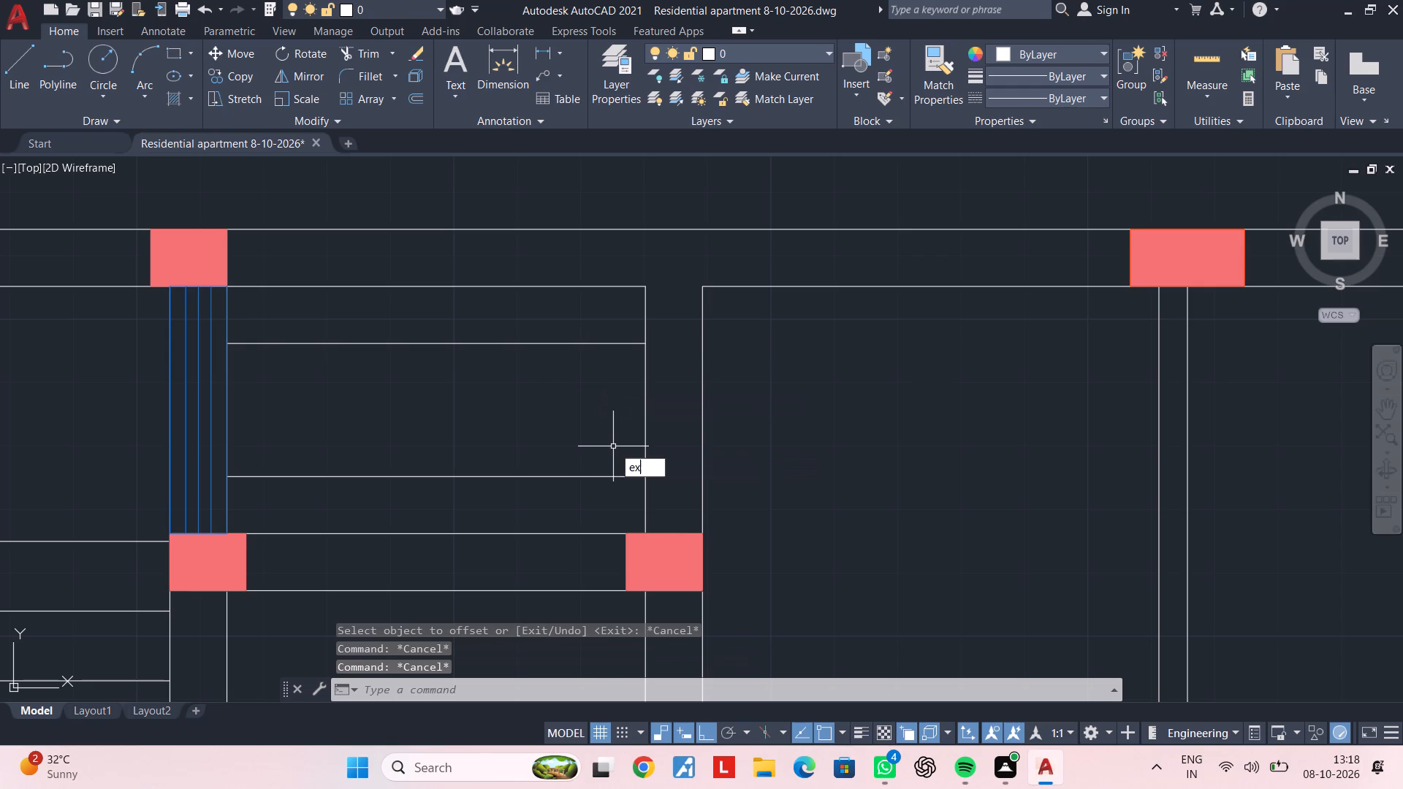
key("space")
left_click(615, 495)
left_click(599, 335)
key("Escape")
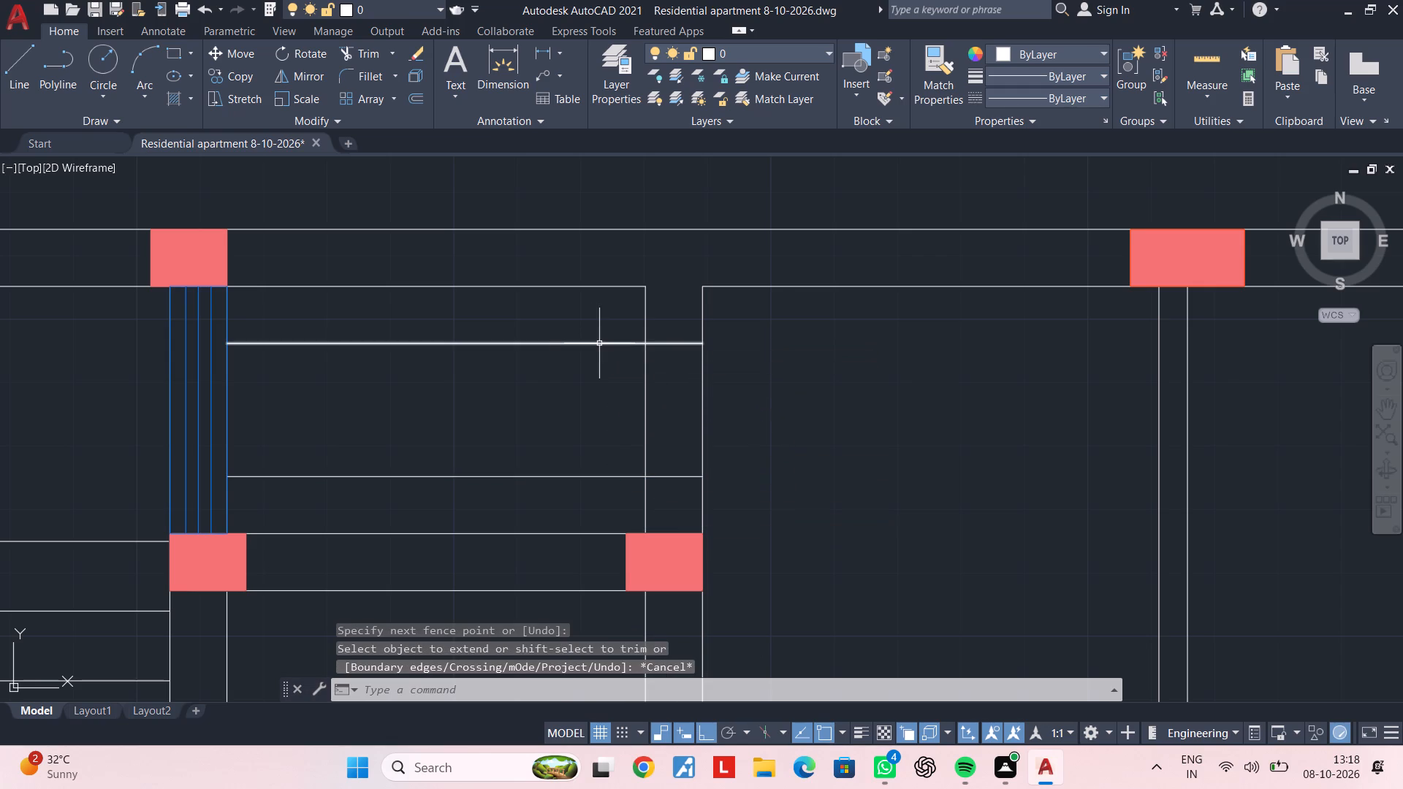
Trim both offset lines inside the shaft, keeping only the segments across the east wall's thickness.
key("t")
key("r")
key("space")
left_click(596, 322)
left_click(597, 492)
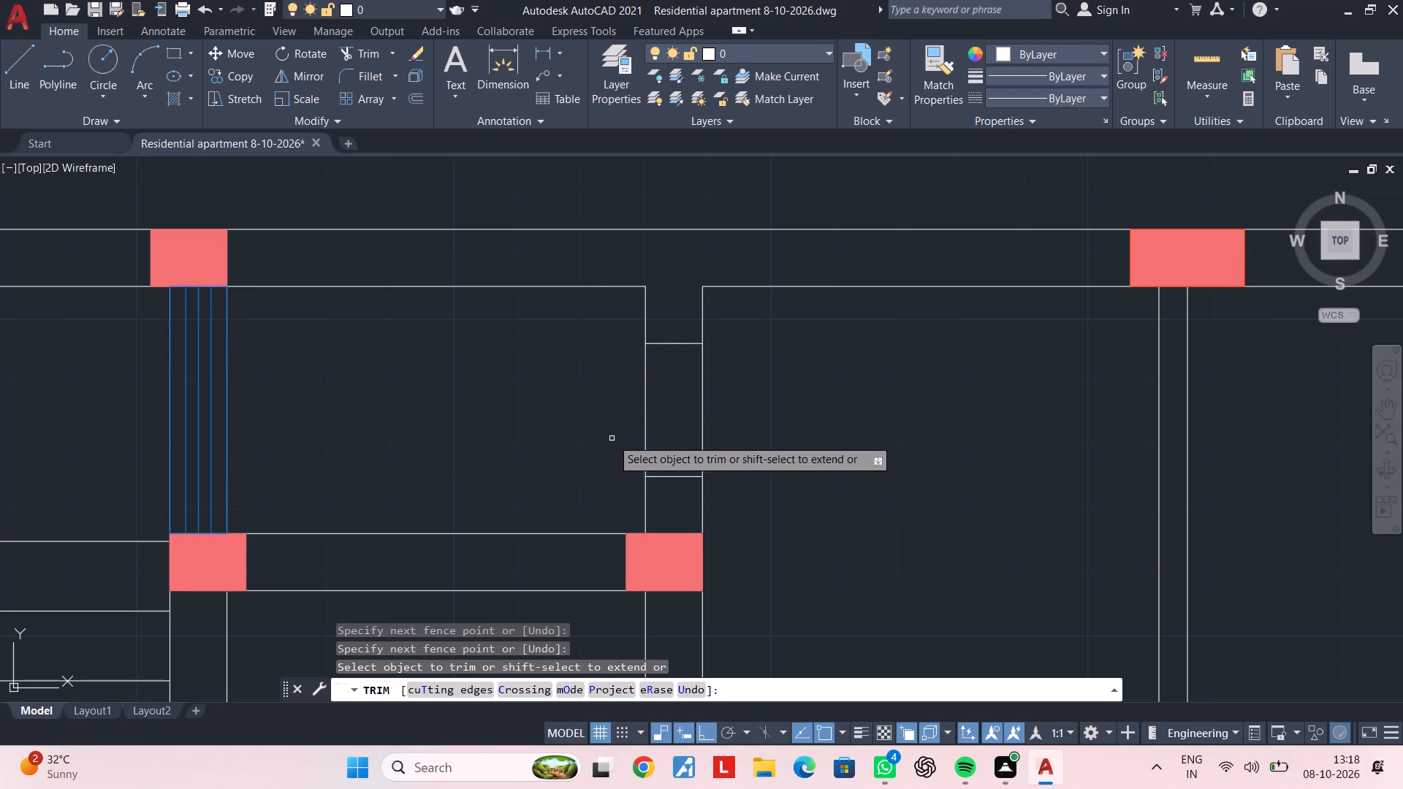
middle_click_drag(612, 408, 547, 402)
key("Escape")
key("Escape")
Draw a rectangle in the shaft's east wall, filling the opening between the two trimmed lines.
type("rec")
key("space")
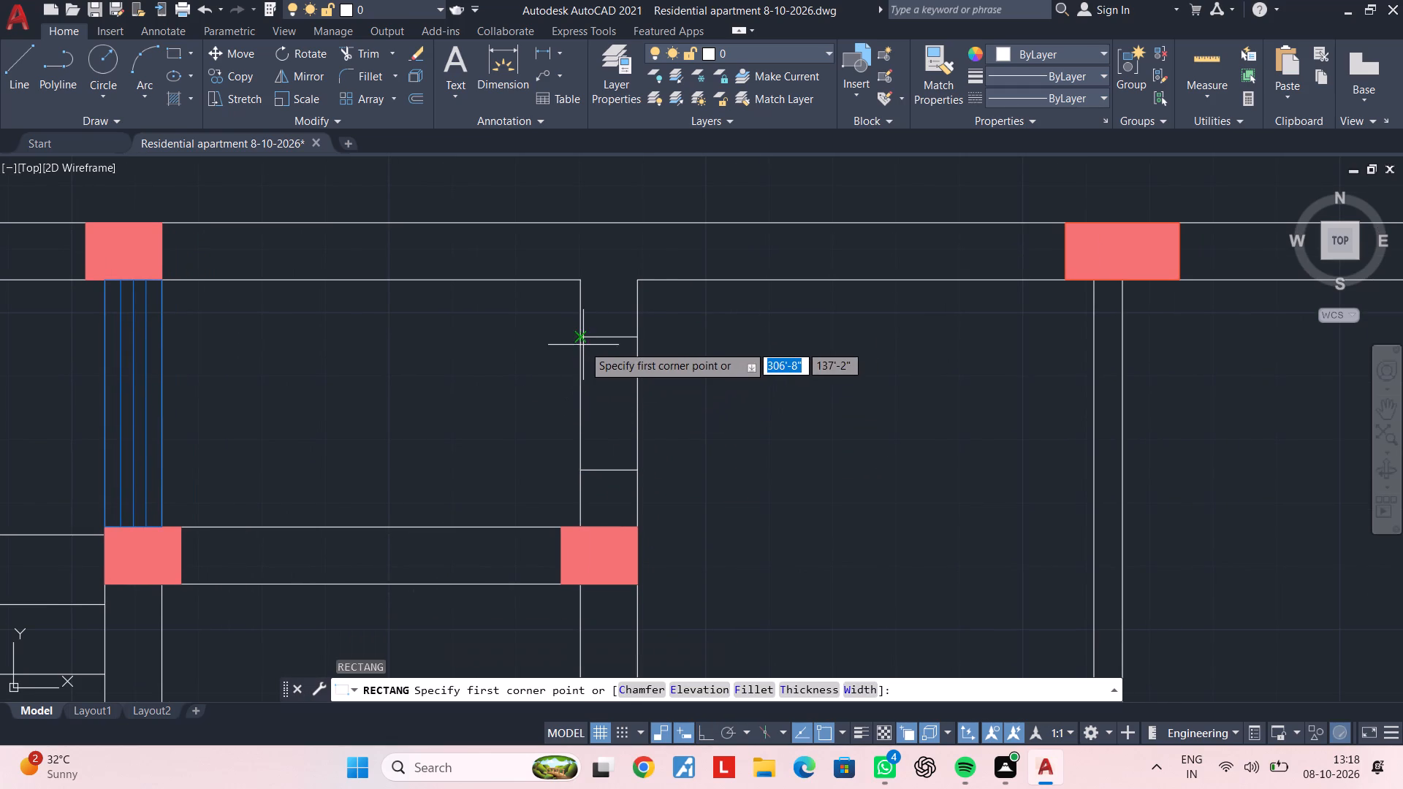
left_click(581, 340)
left_click(636, 471)
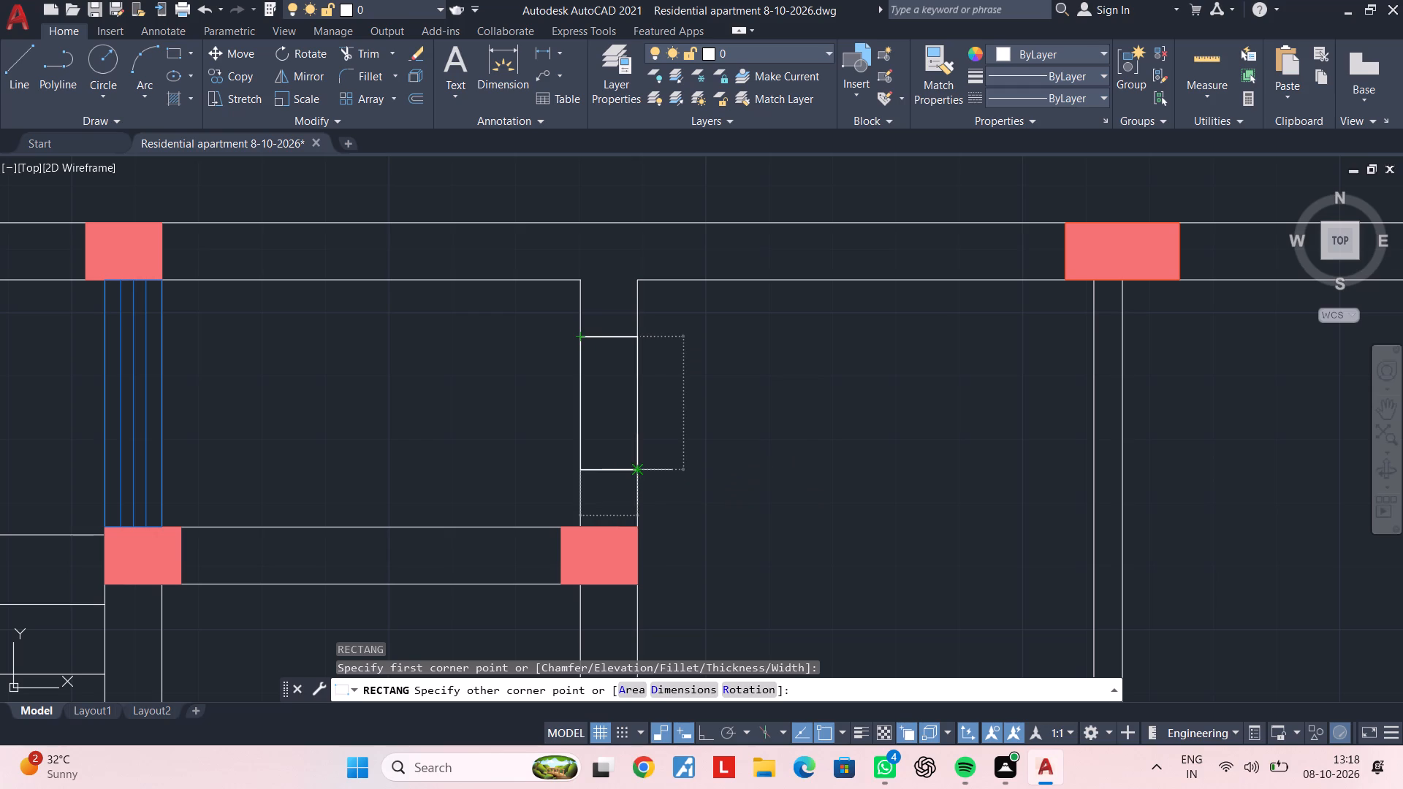
key("Escape")
key("Escape")
key("Escape")
key("Escape")
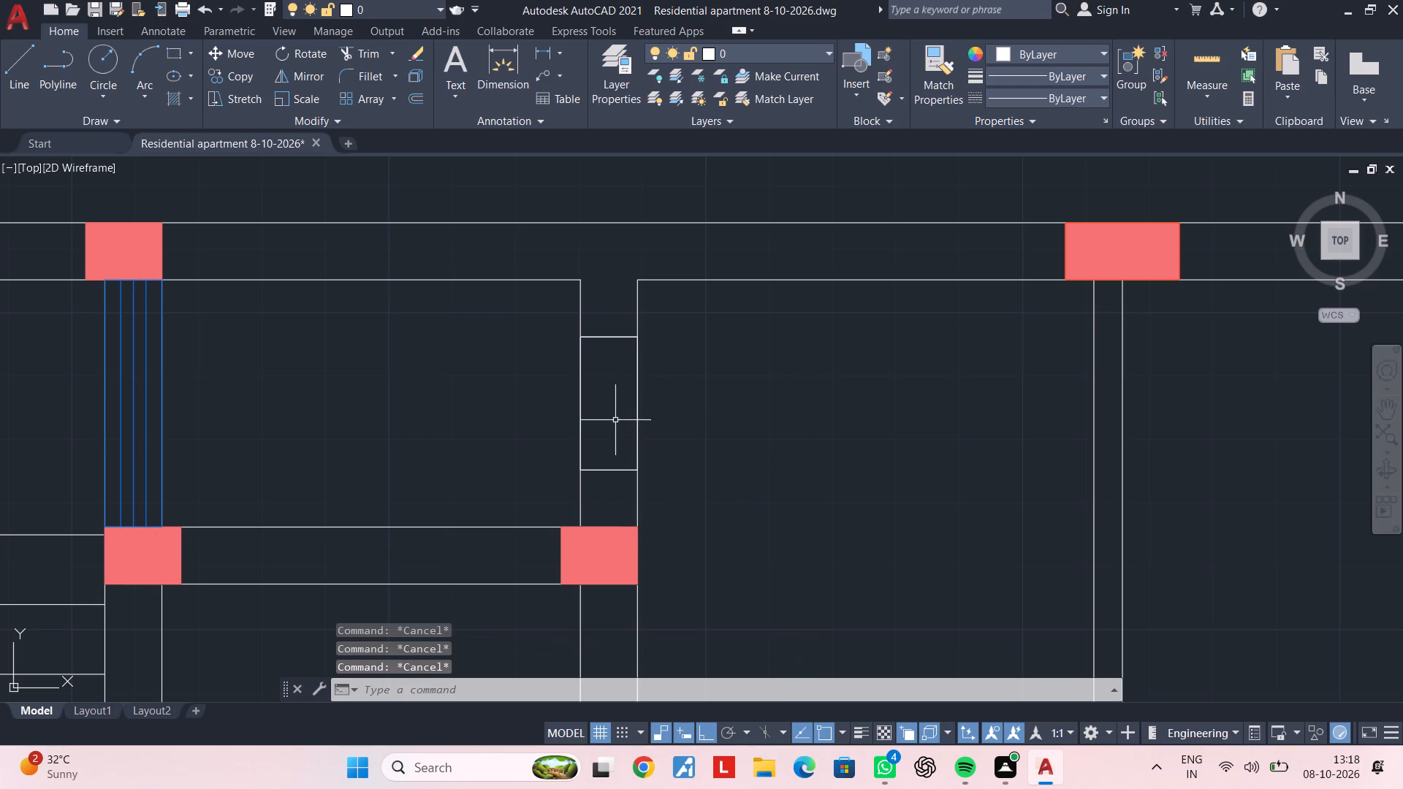
Draw a vertical centre line through the east wall rectangle, from its north edge midpoint to its south edge.
key("l")
key("space")
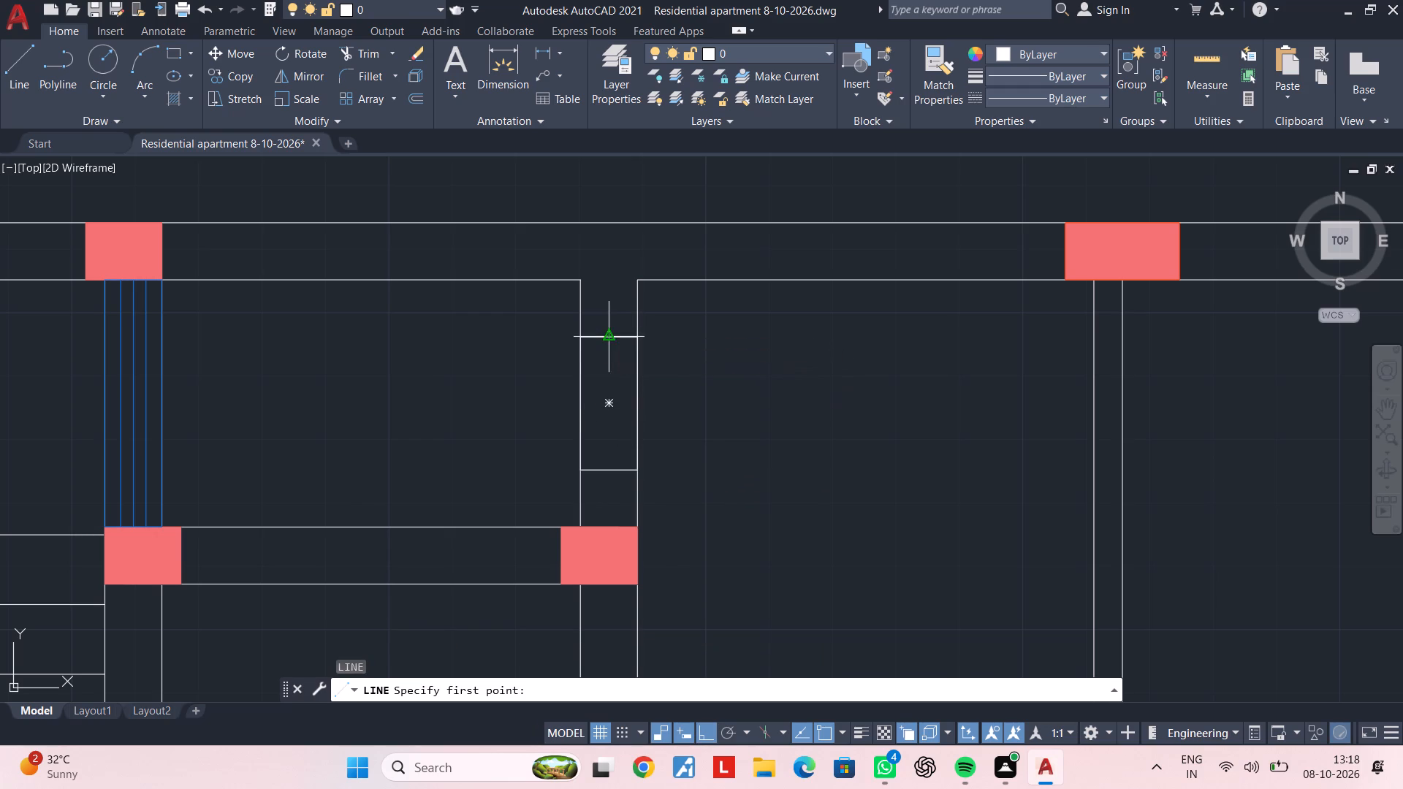
left_click(609, 332)
left_click(604, 473)
key("Escape")
key("Escape")
key("Escape")
key("Escape")
key("Escape")
key("Escape")
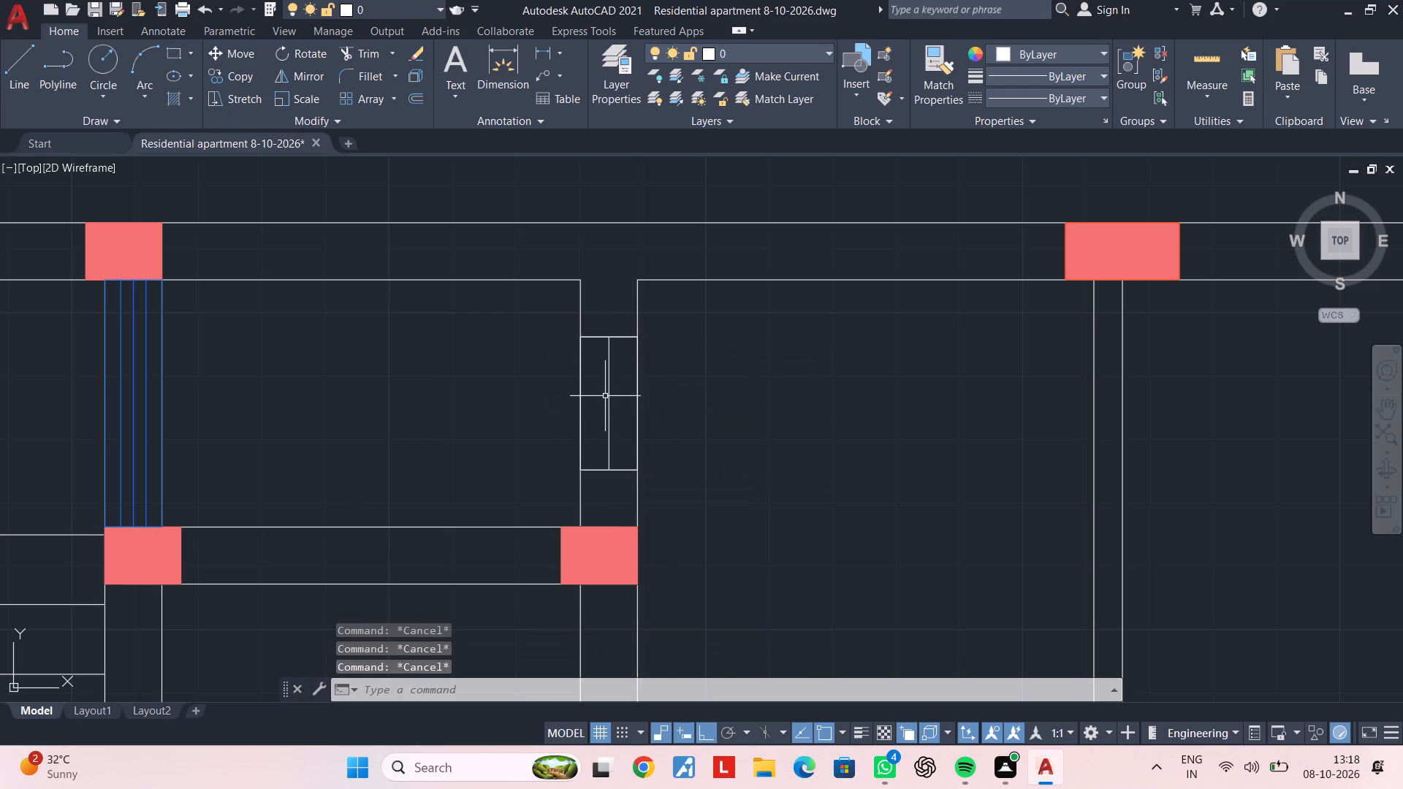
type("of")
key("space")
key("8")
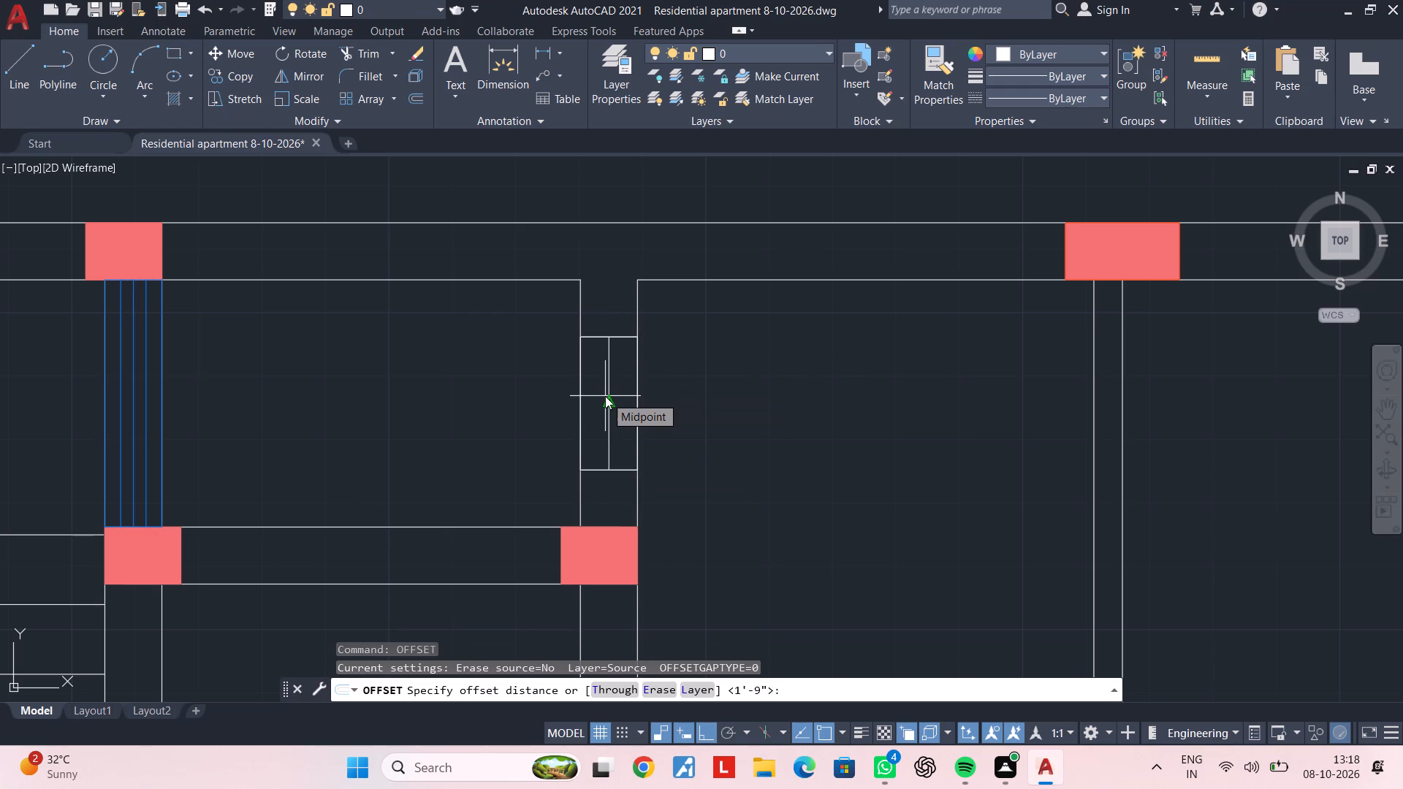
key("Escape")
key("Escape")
Offset the east wall rectangle's centre line 2" to both the west and the east.
type("of 2\"")
key("Return")
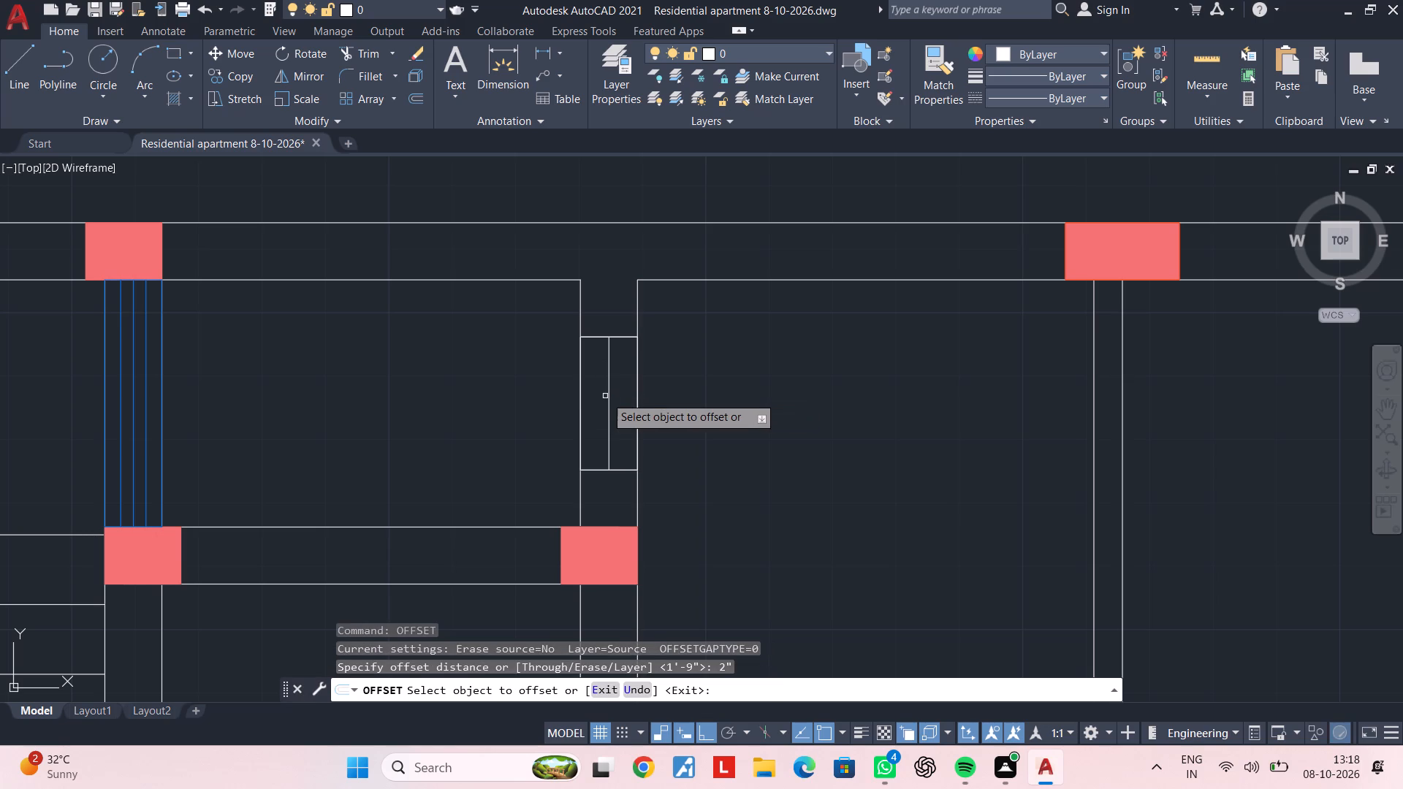
scroll(605, 396, "up", 1)
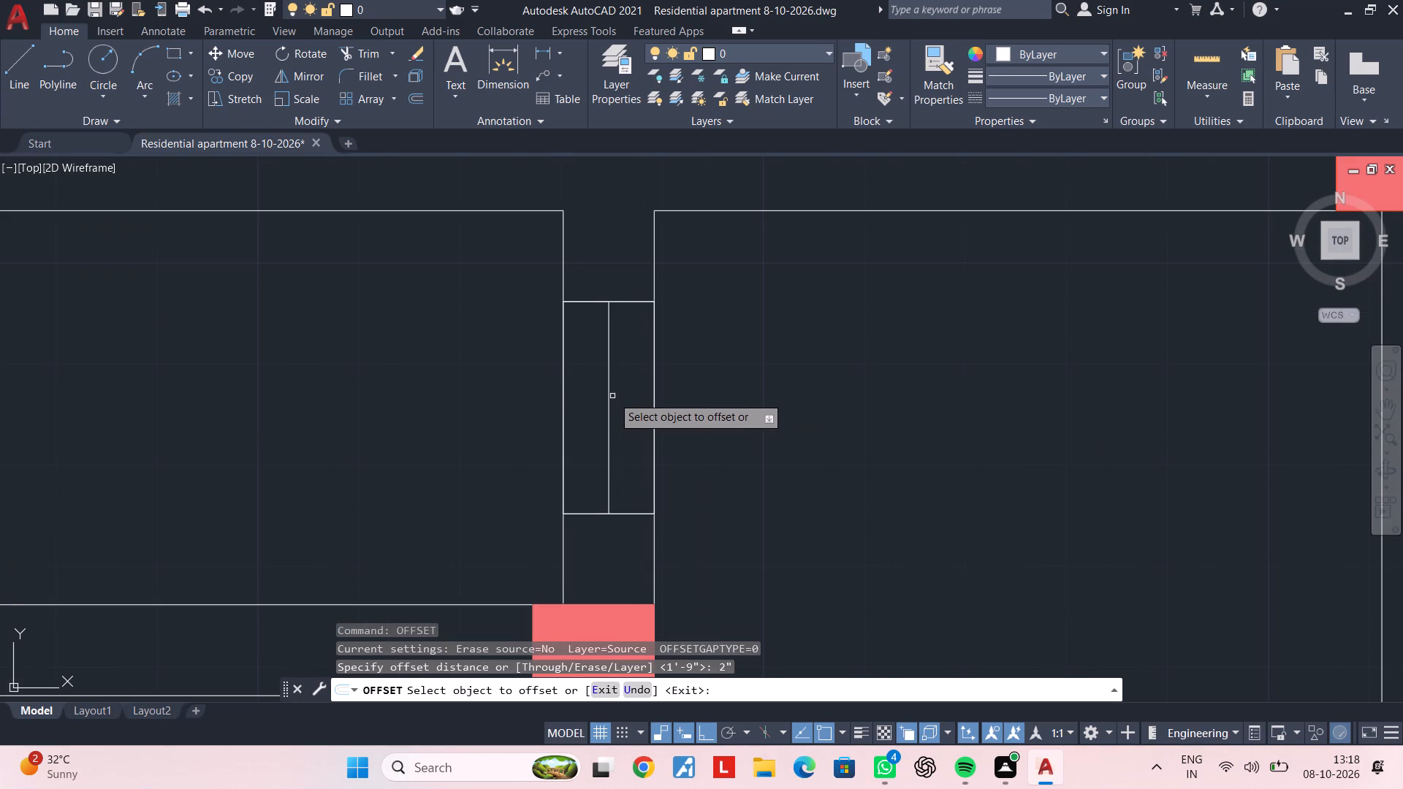
left_click(608, 396)
left_click(577, 397)
left_click(609, 394)
left_click(645, 393)
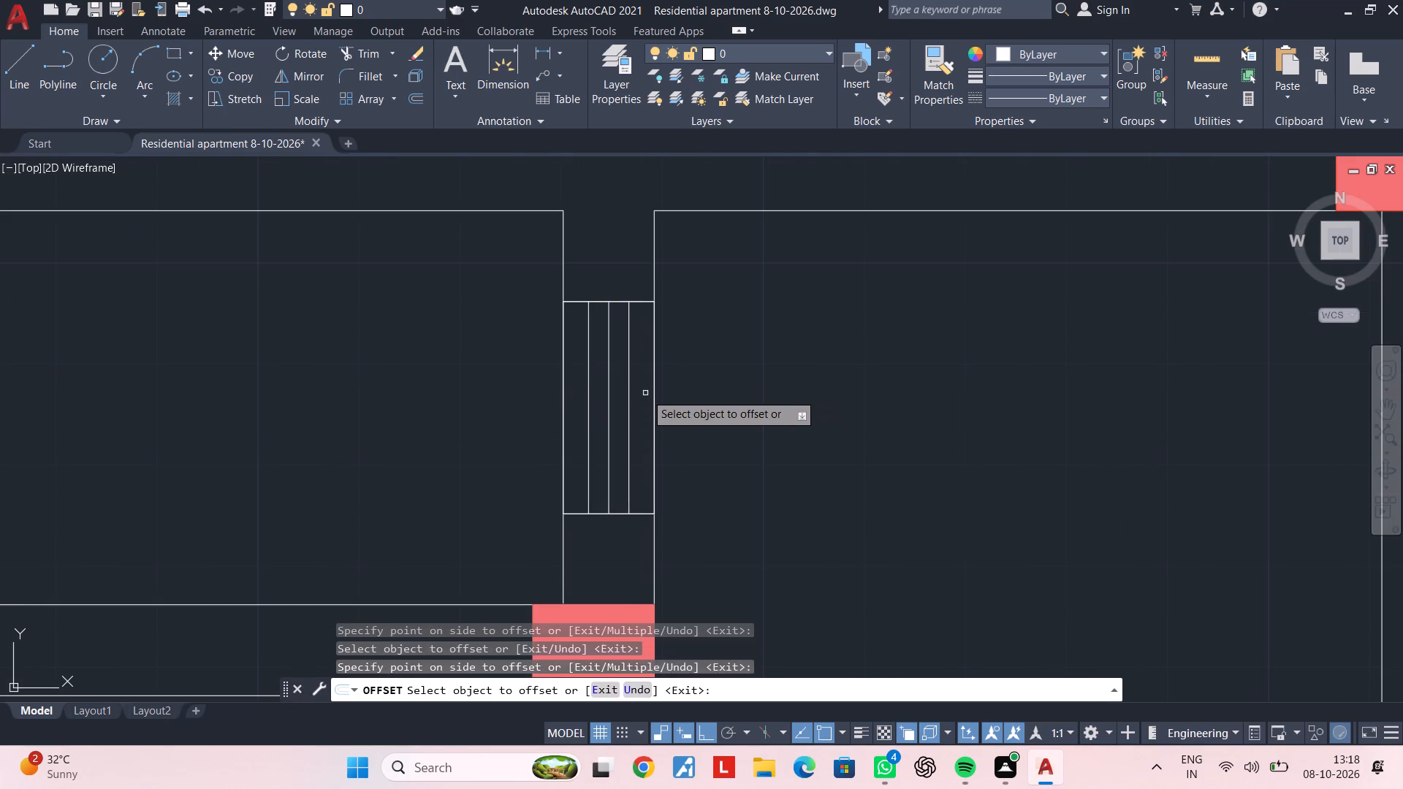
key("Escape")
key("Escape")
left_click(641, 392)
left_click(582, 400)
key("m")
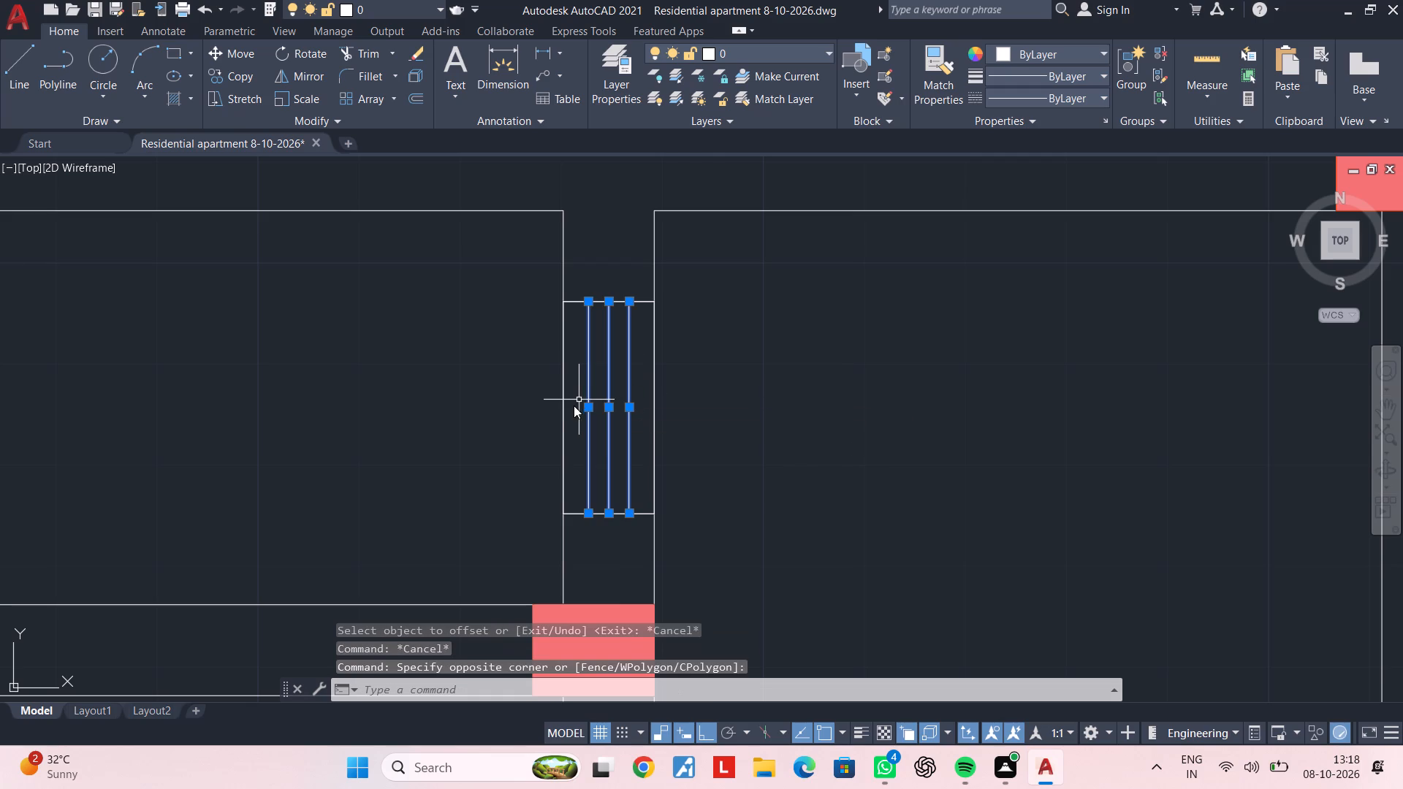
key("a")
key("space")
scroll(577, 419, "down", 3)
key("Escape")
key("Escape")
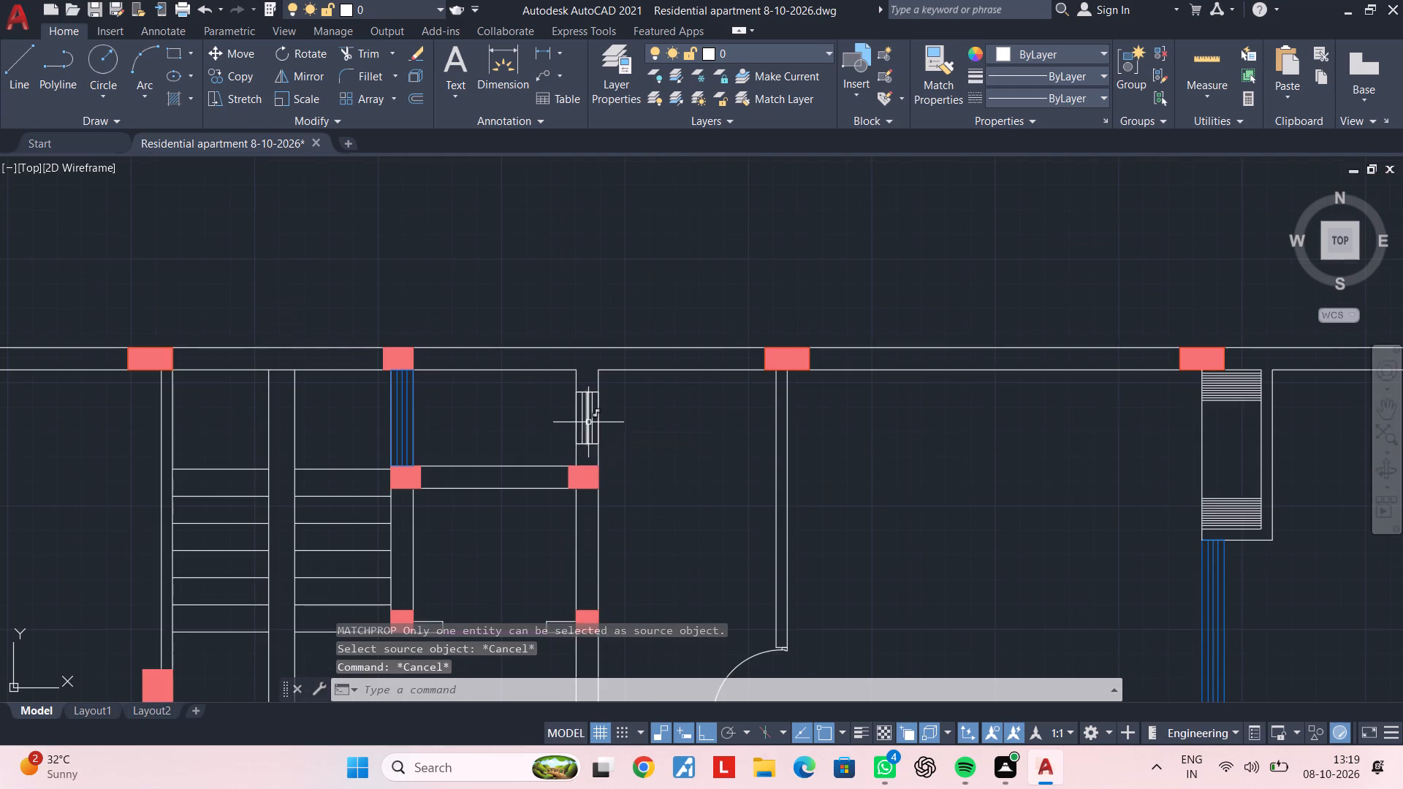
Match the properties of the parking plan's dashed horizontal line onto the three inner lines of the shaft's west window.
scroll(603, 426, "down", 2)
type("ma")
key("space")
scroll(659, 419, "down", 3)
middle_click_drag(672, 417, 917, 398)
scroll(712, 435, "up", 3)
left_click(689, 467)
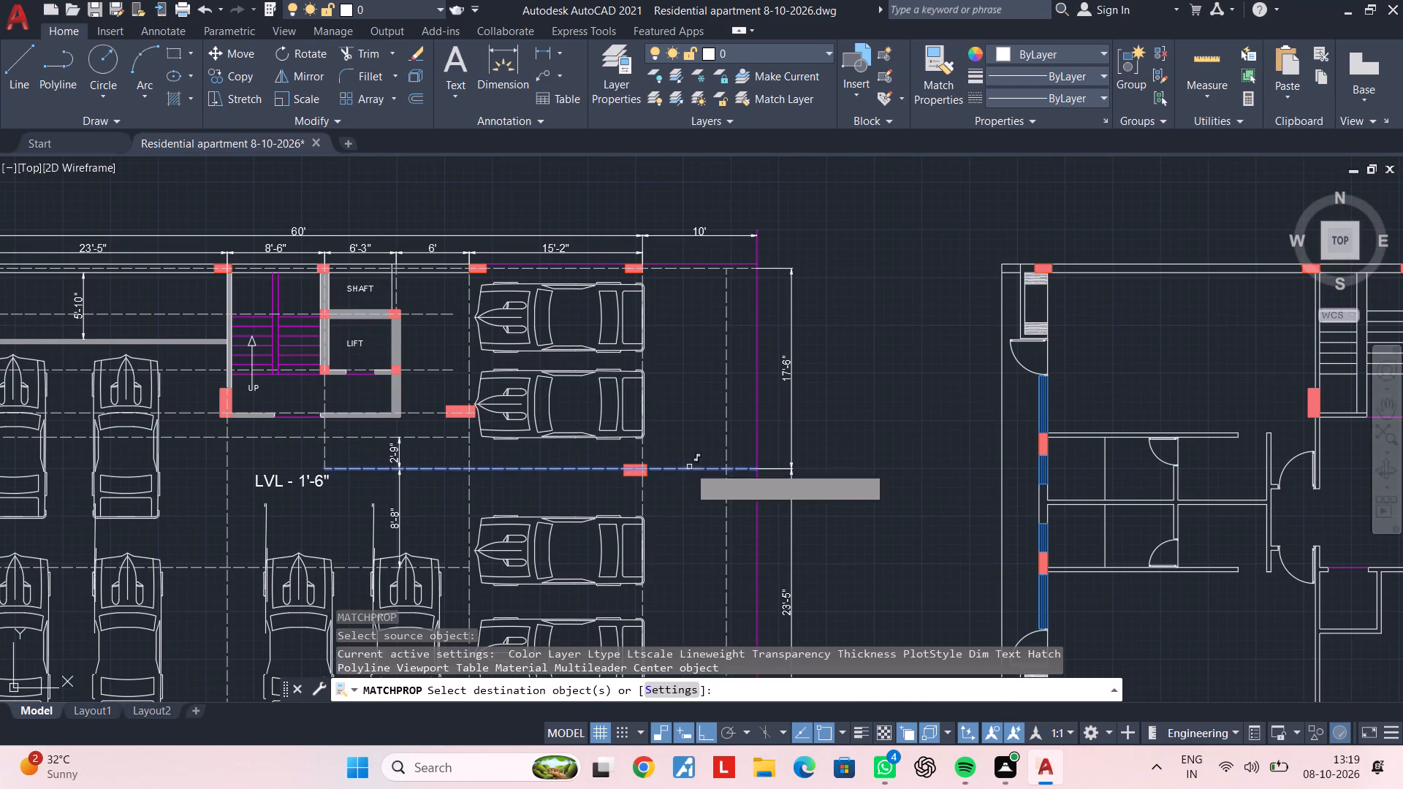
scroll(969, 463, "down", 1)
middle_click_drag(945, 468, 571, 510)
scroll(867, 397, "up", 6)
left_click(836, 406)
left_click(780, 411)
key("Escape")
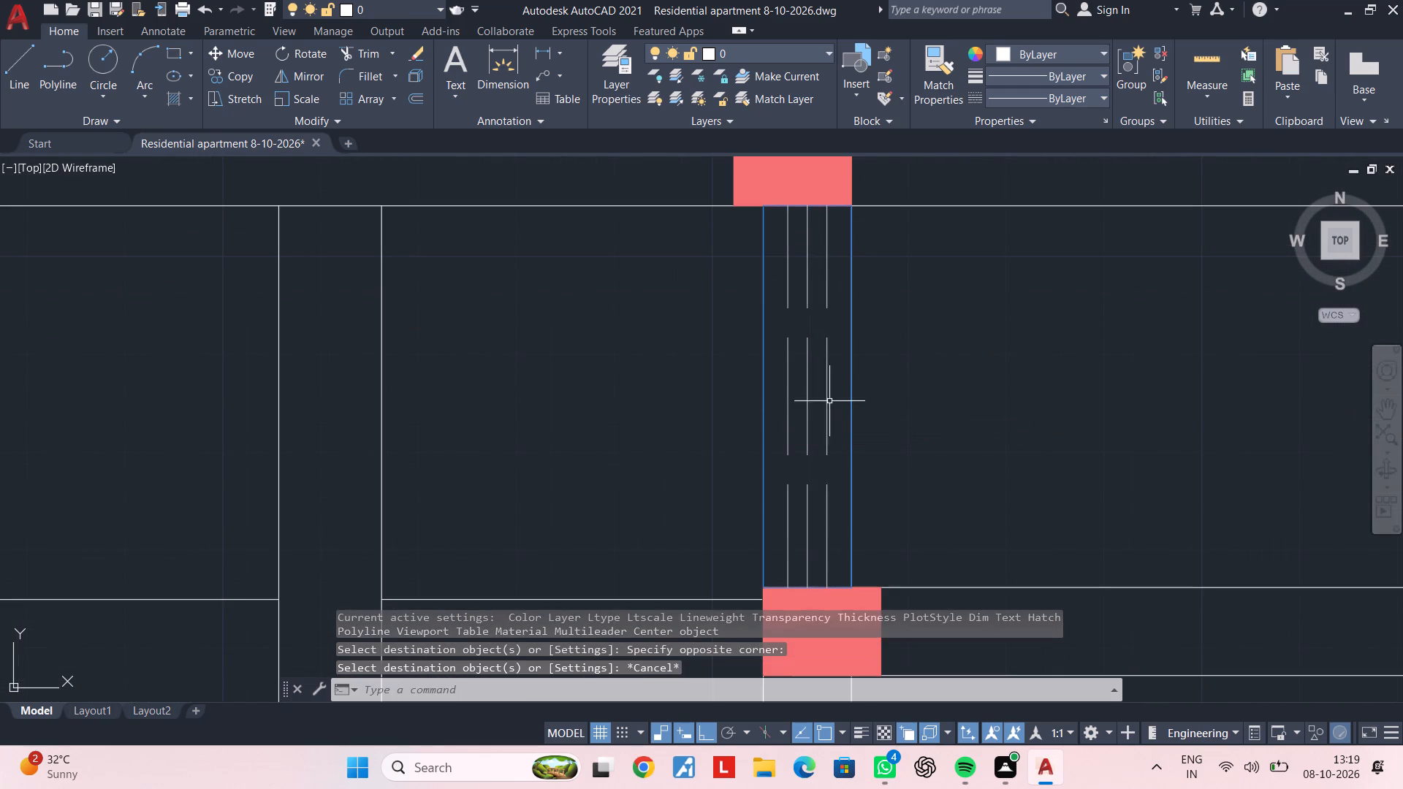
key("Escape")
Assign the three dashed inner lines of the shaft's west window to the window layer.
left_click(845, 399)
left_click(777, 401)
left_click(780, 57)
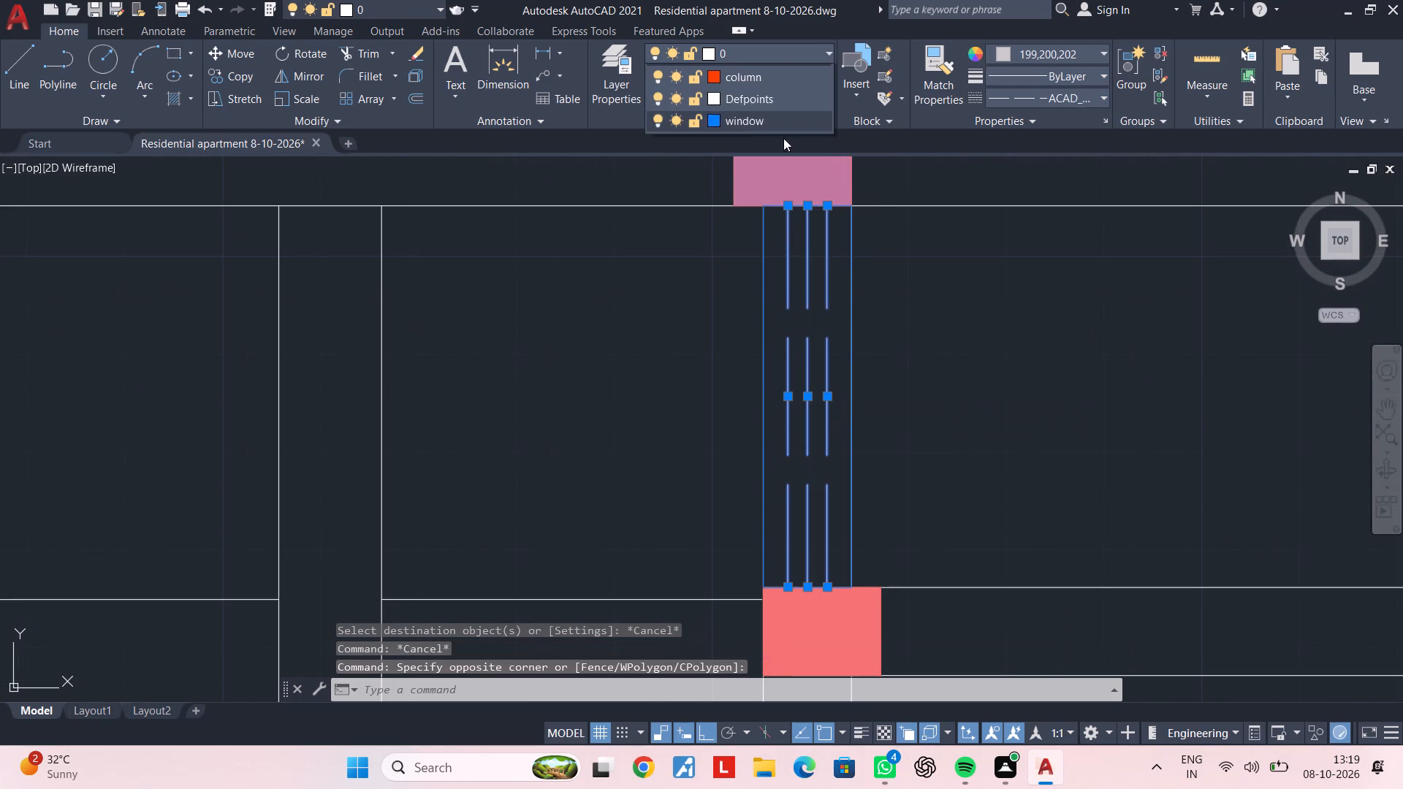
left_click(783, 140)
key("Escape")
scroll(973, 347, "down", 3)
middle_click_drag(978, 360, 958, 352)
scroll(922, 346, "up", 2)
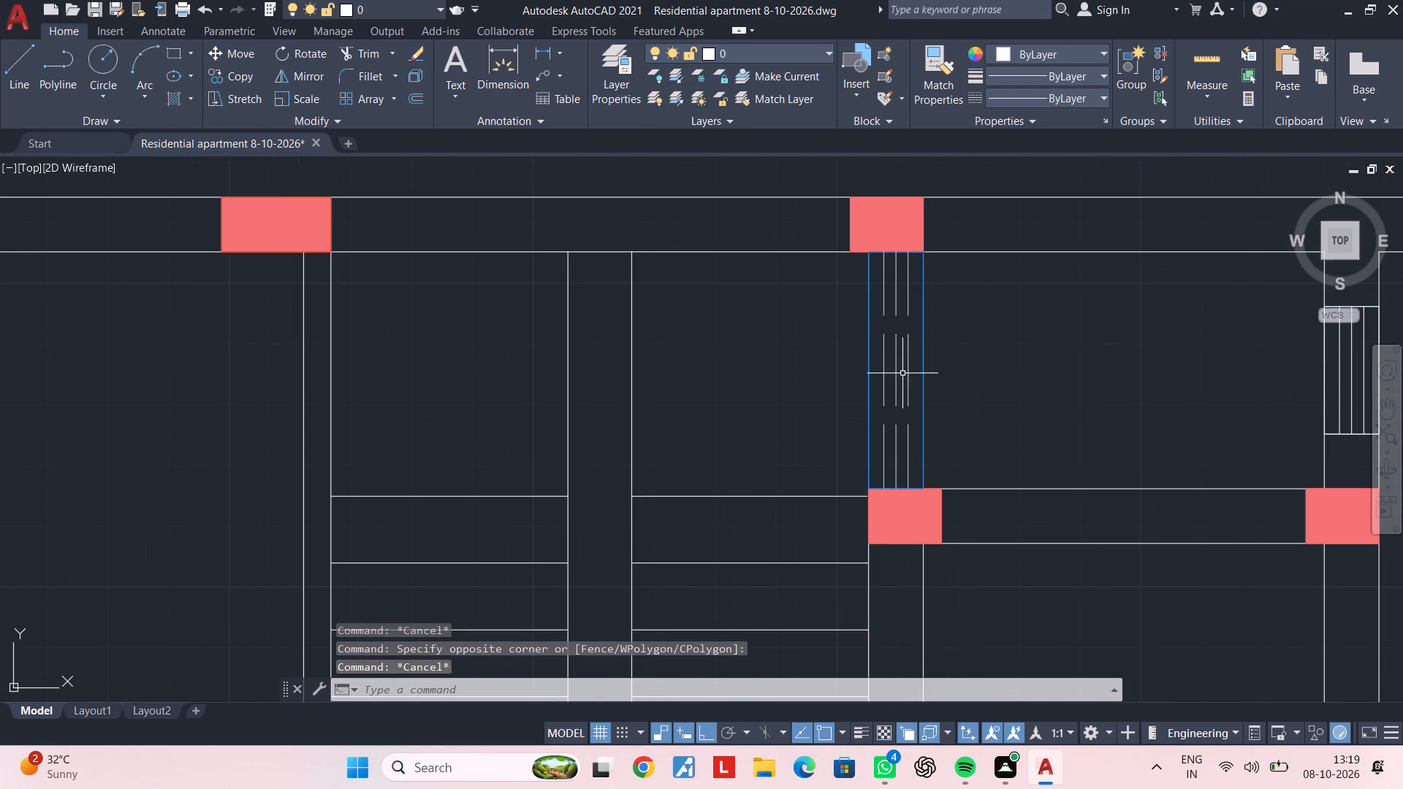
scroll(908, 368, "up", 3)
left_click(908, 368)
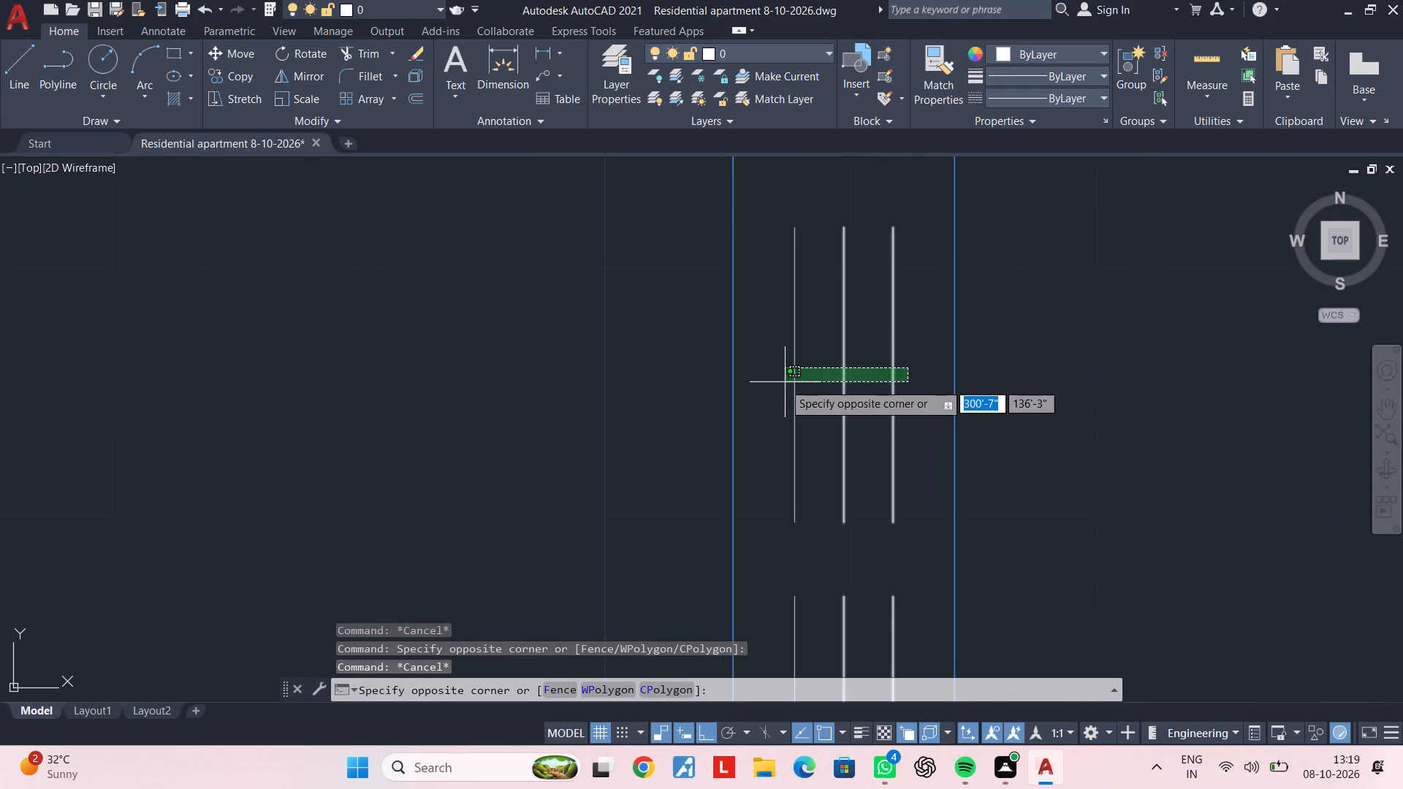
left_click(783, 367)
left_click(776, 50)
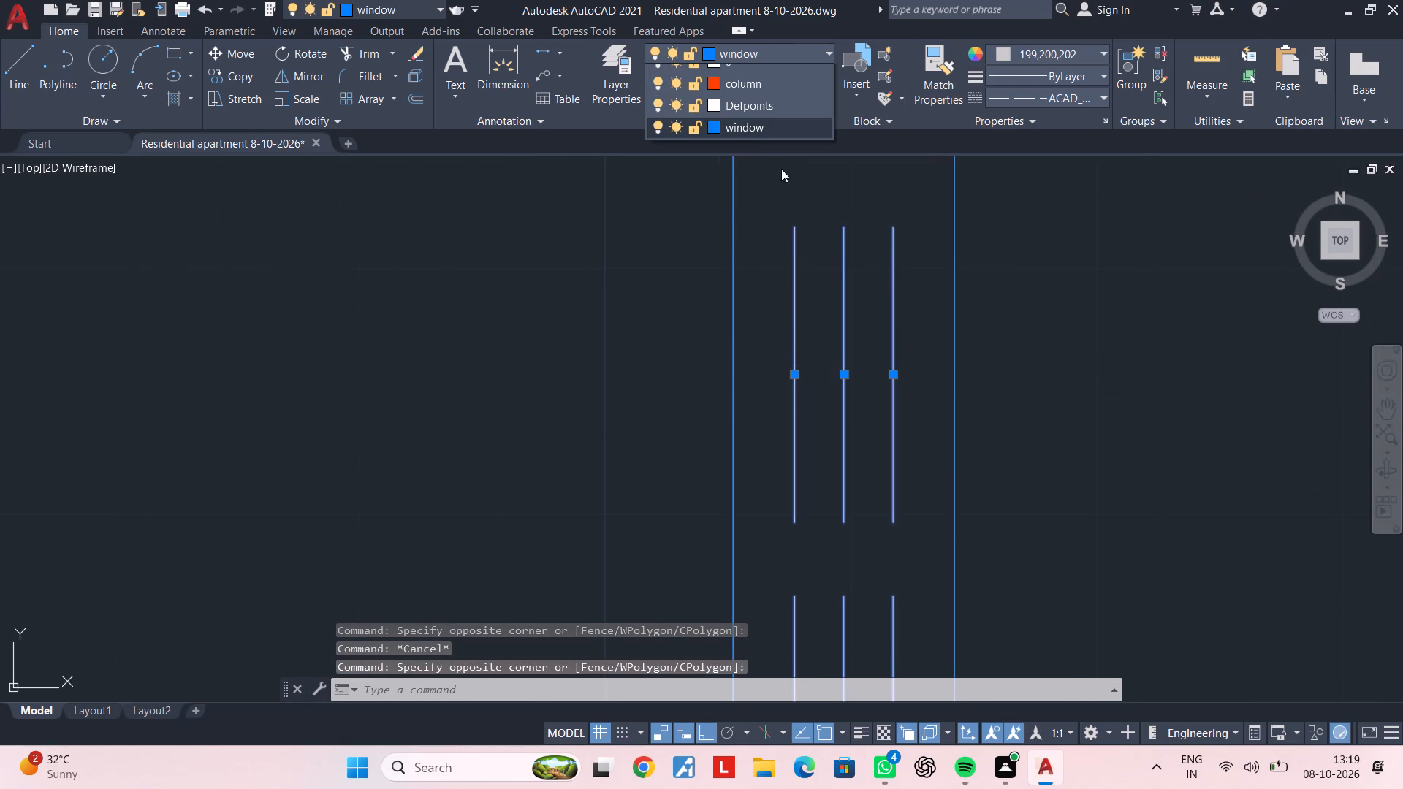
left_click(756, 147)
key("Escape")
Delete the three dashed inner lines of the shaft's west window.
scroll(921, 366, "down", 1)
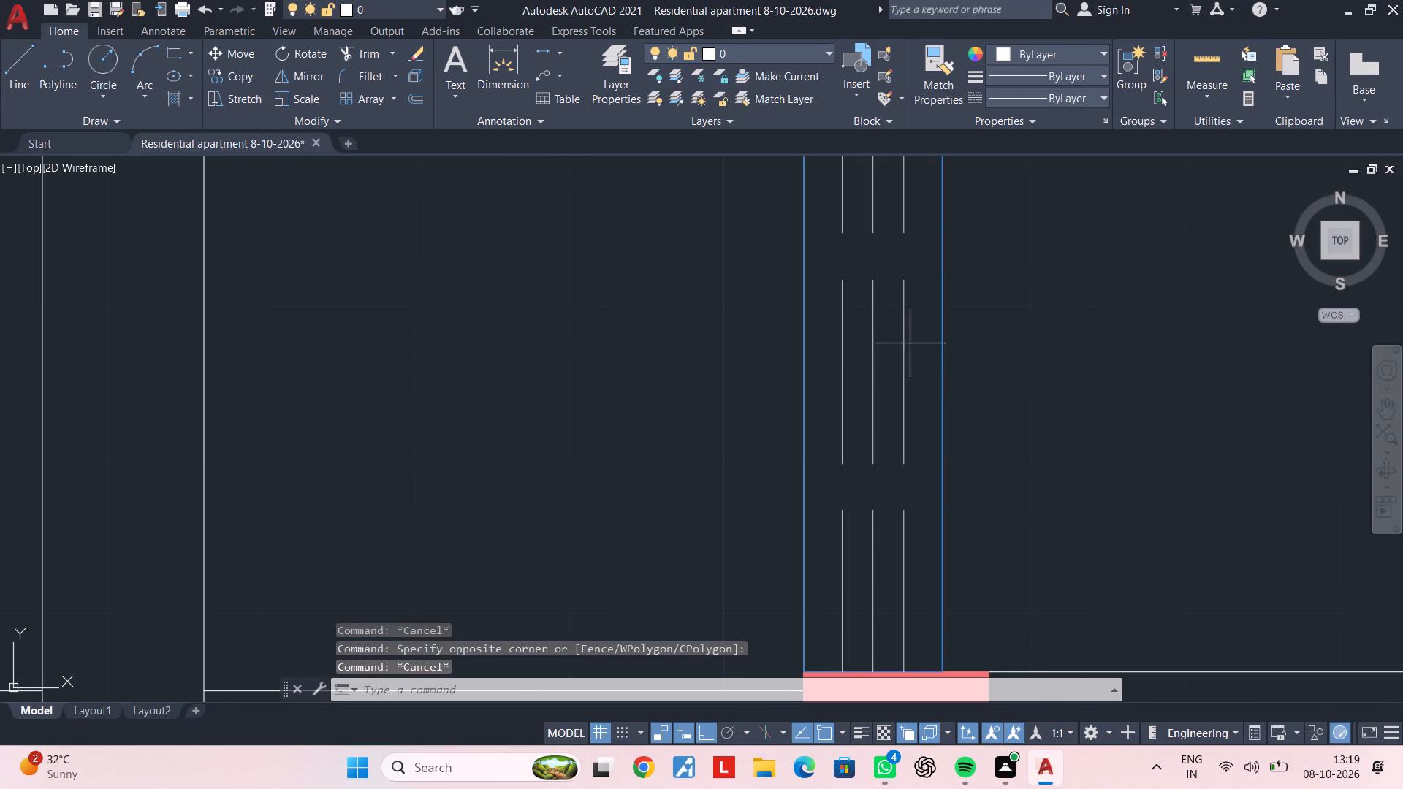
left_click(910, 343)
left_click(840, 361)
key("Delete")
Draw a vertical centre line through the shaft's west window, from its north edge midpoint to its south edge midpoint.
scroll(844, 363, "down", 2)
middle_click_drag(848, 364, 794, 409)
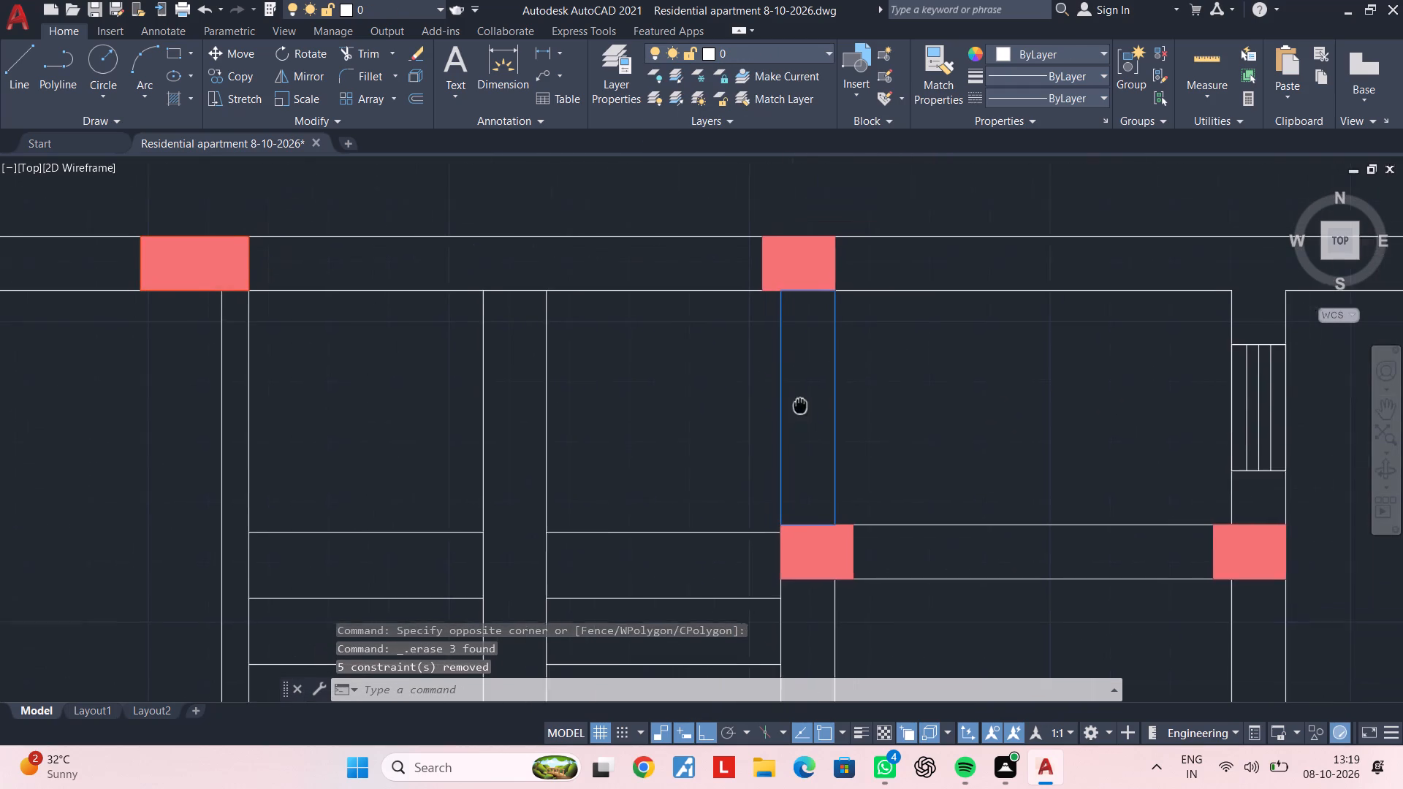
middle_click_drag(794, 409, 772, 427)
key("Escape")
key("Escape")
key("l")
key("space")
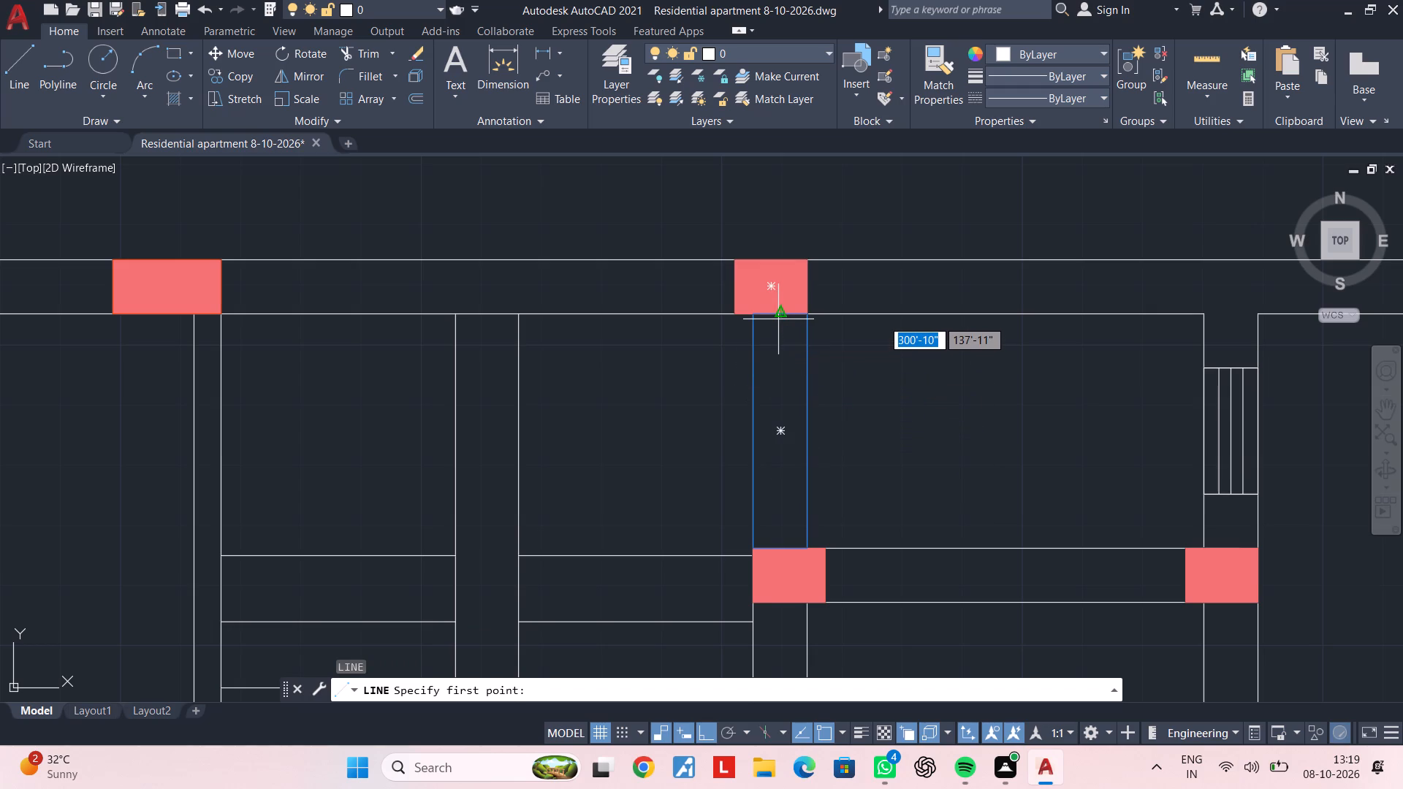
left_click(783, 314)
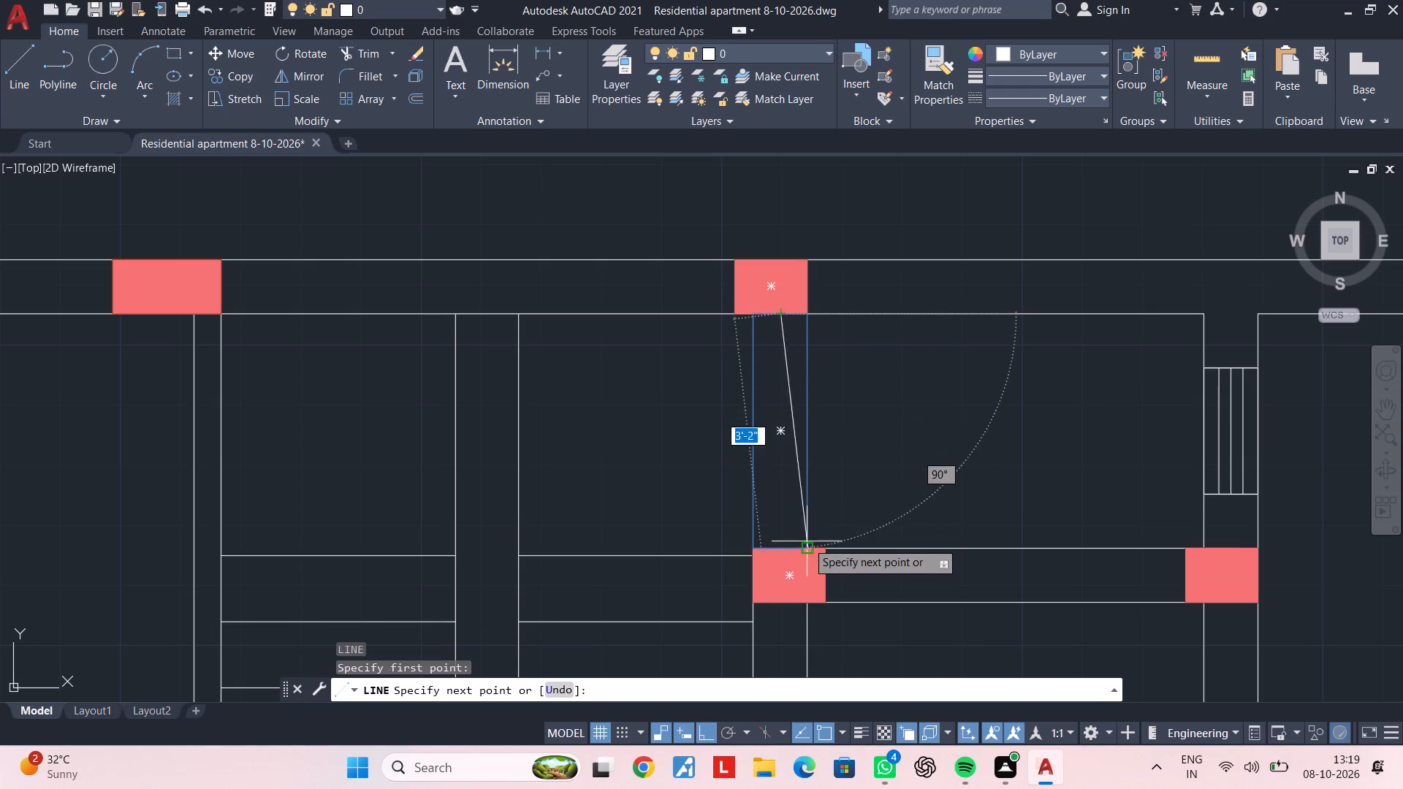
left_click(782, 549)
key("Escape")
key("Escape")
key("Escape")
key("Escape")
key("Escape")
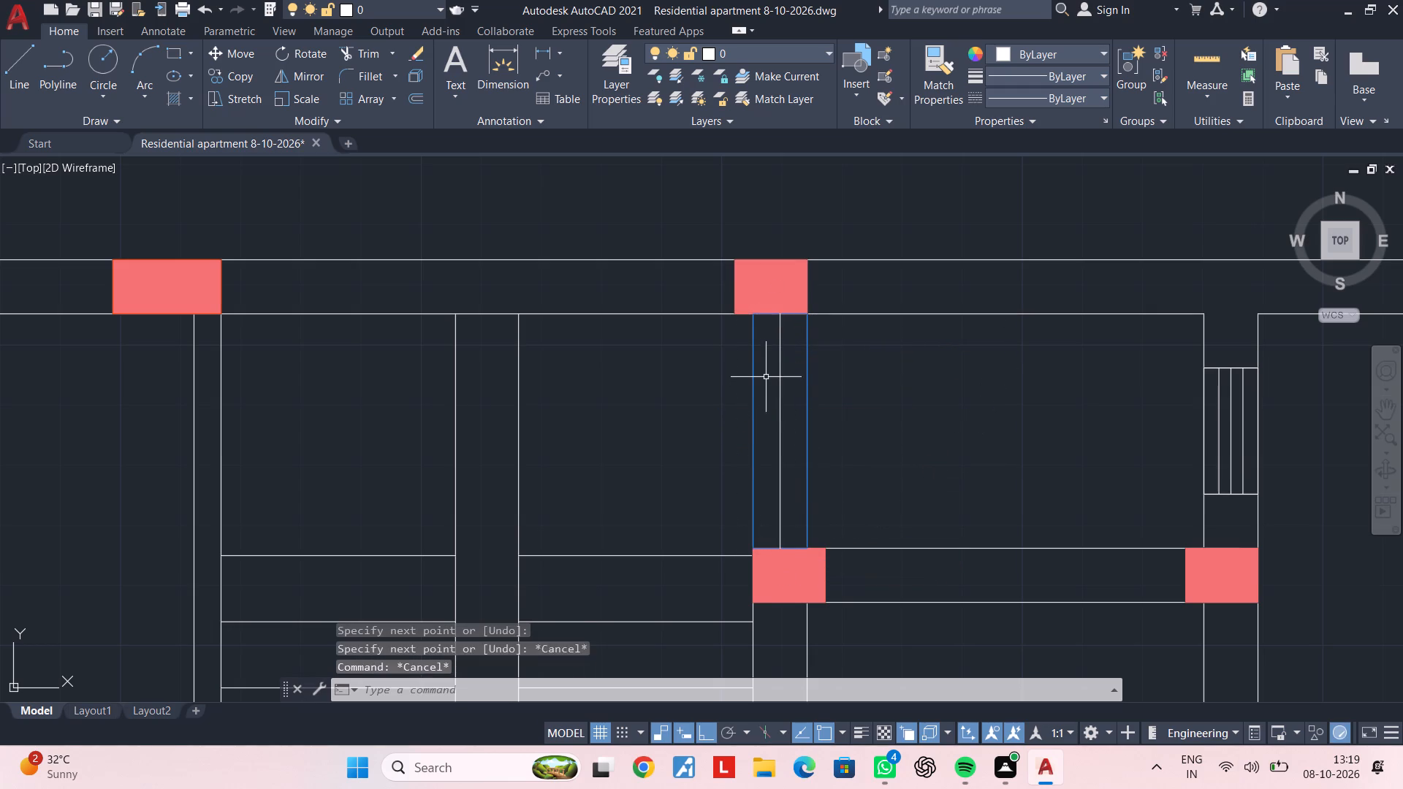
Offset the vertical centre line of the shaft's west window by 2" to both its west and east sides.
key("Escape")
key("Escape")
key("Escape")
type("of 2\"")
key("Return")
scroll(765, 371, "up", 2)
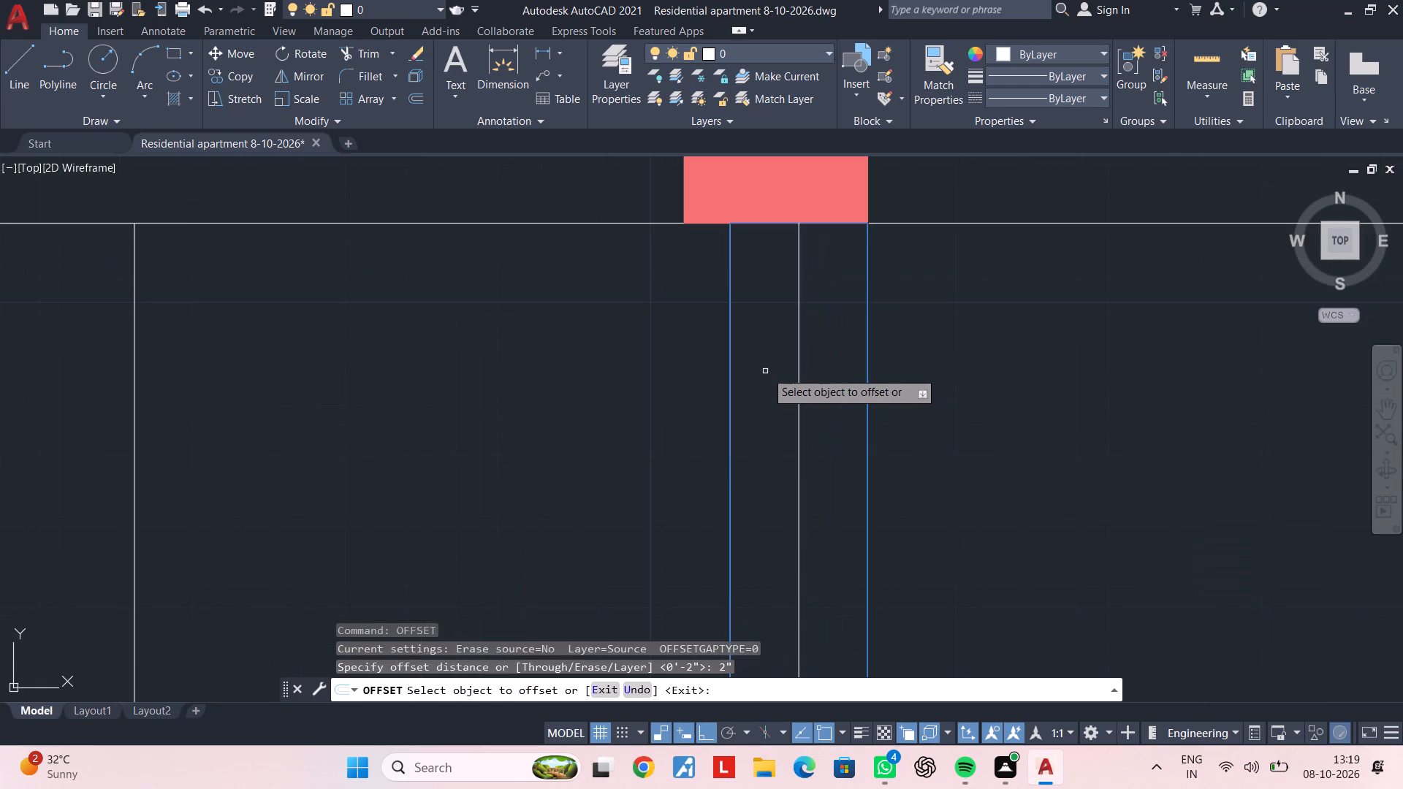
left_click(800, 355)
left_click(742, 360)
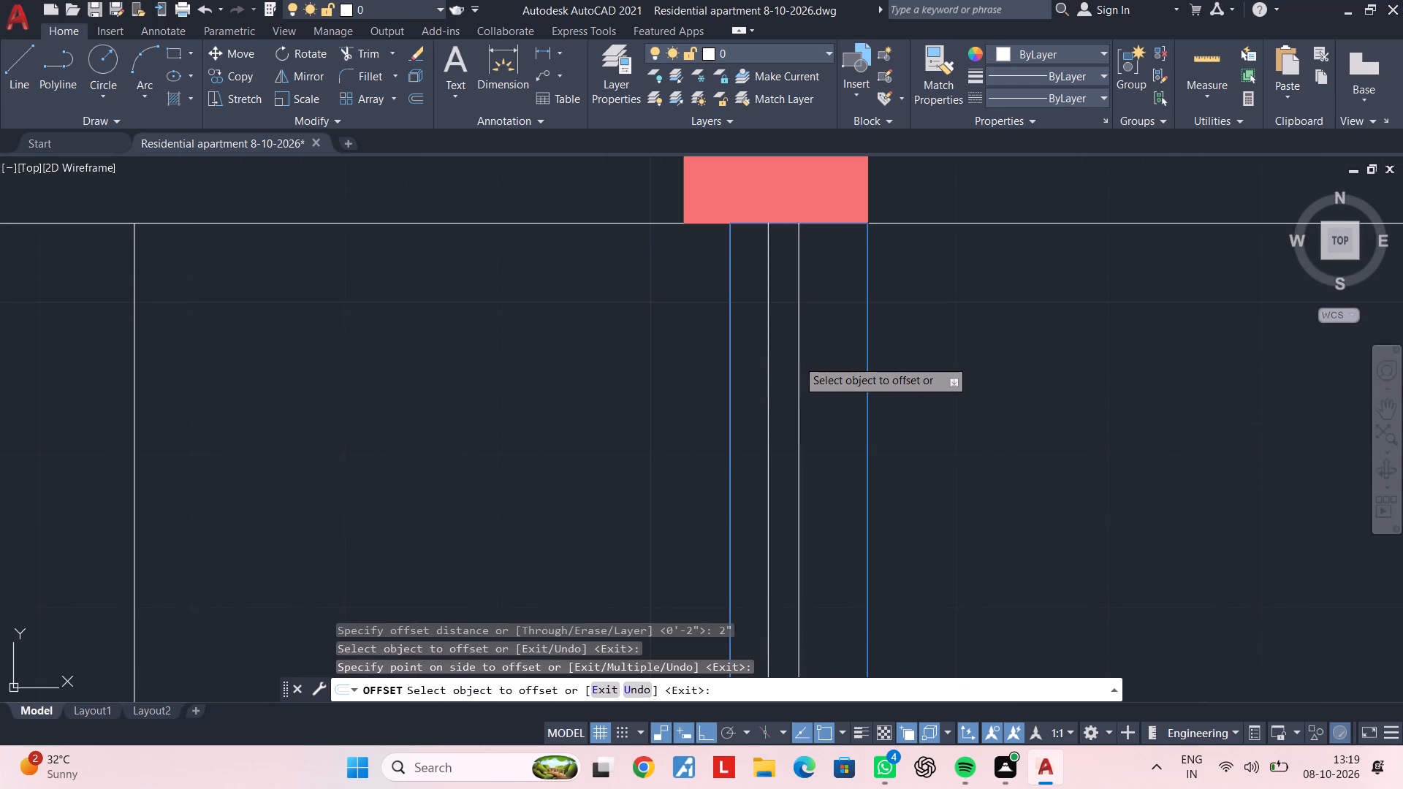
left_click(797, 359)
left_click(856, 358)
key("Escape")
key("Escape")
Match the properties of the west window's blue polyline outline onto its three inner lines.
type("ma")
key("space")
left_click(869, 358)
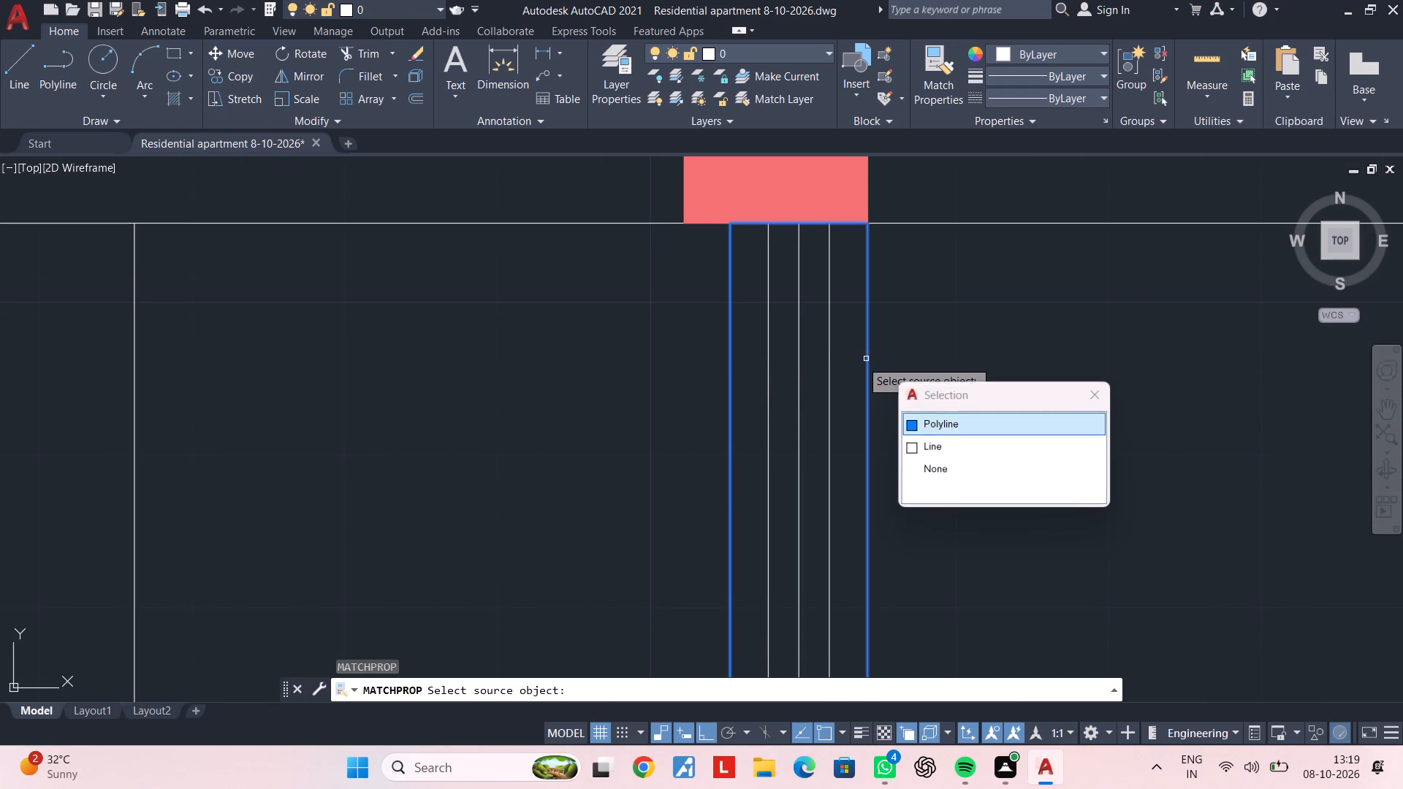
left_click(934, 427)
left_click(852, 424)
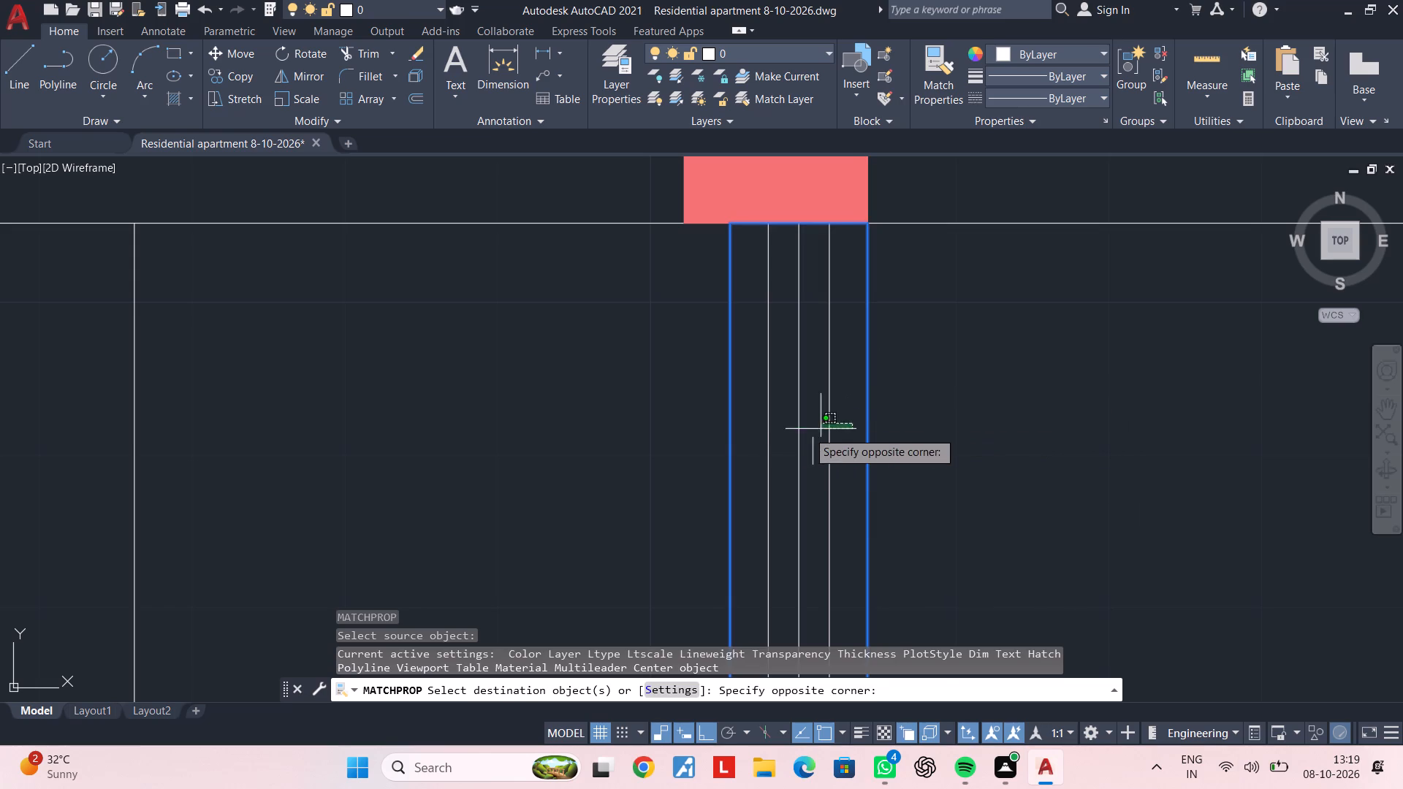
left_click(757, 438)
scroll(952, 432, "down", 3)
key("Escape")
Set the linetype of the three inner lines of the shaft's east window to ACAD_ISO02W100.
middle_click_drag(1077, 425, 733, 410)
key("Escape")
key("Escape")
scroll(827, 437, "up", 1)
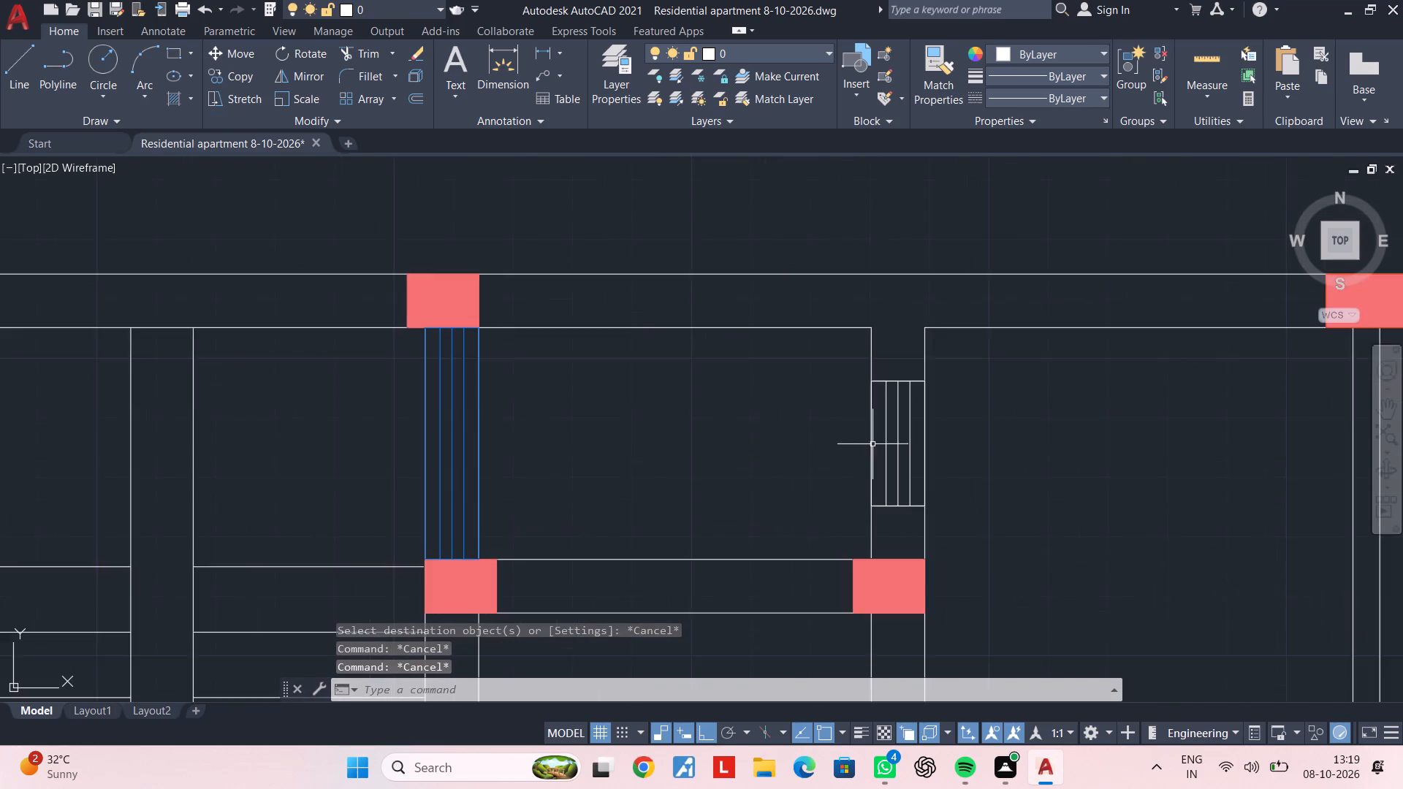
middle_click_drag(878, 444, 738, 419)
key("Escape")
scroll(781, 422, "up", 1)
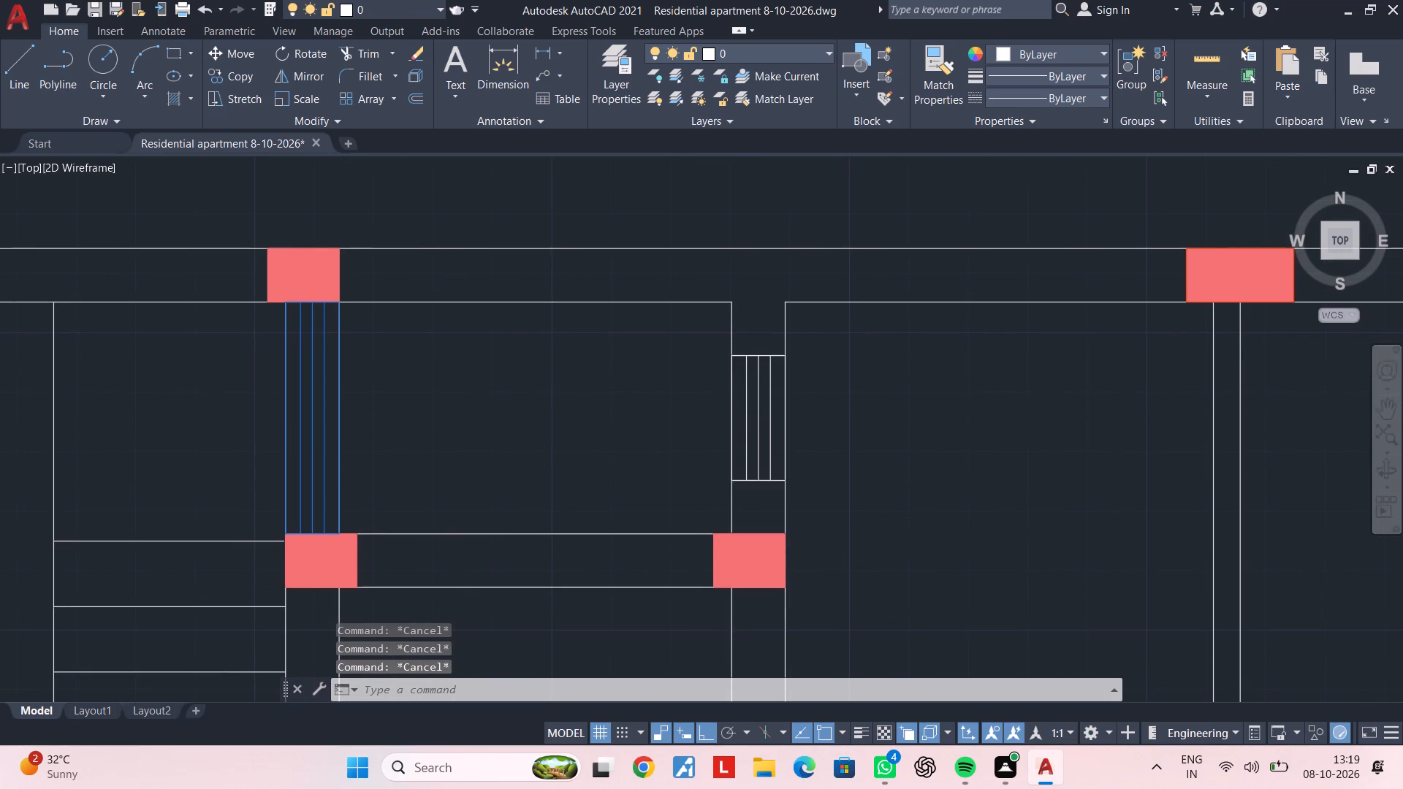
left_click(769, 416)
left_click(713, 421)
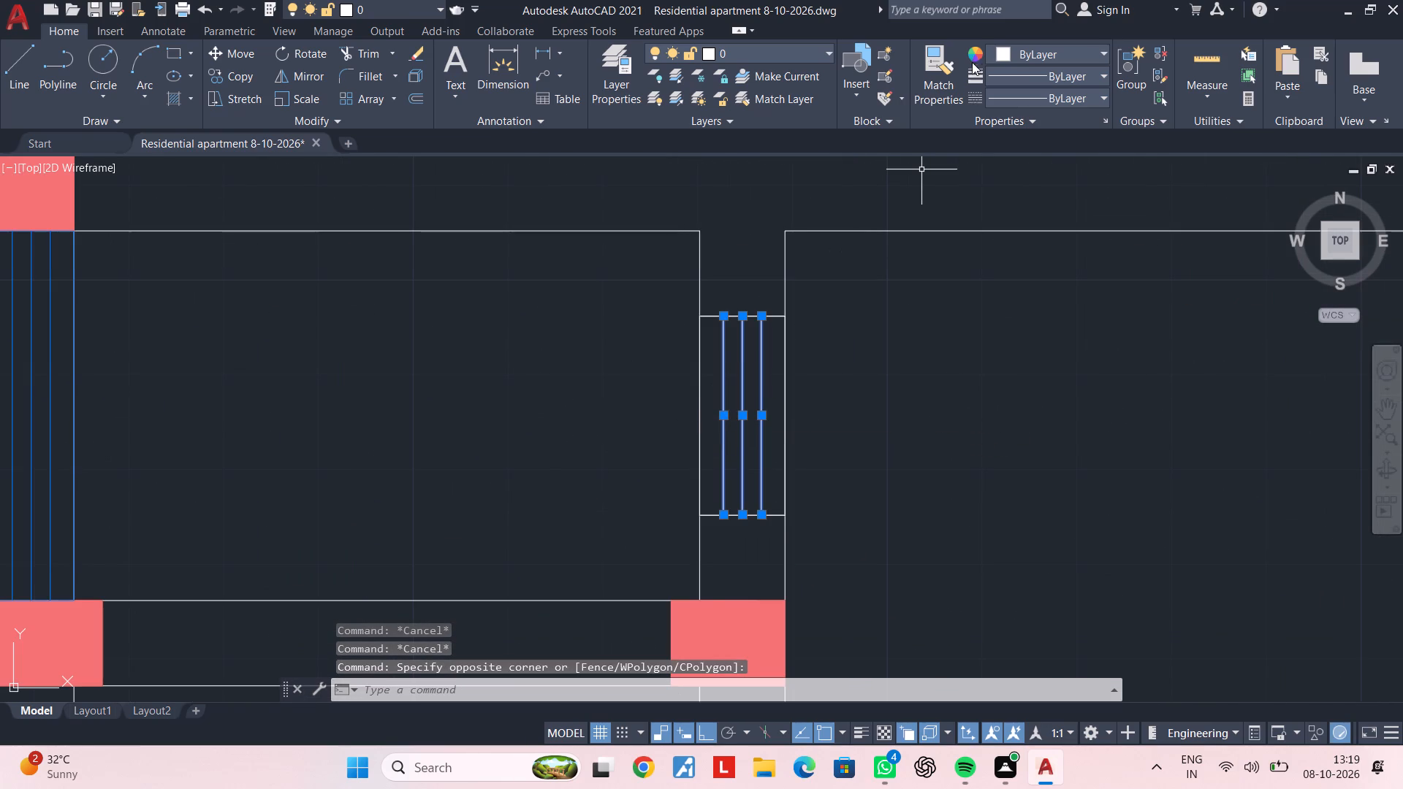
left_click(1038, 94)
left_click(1052, 165)
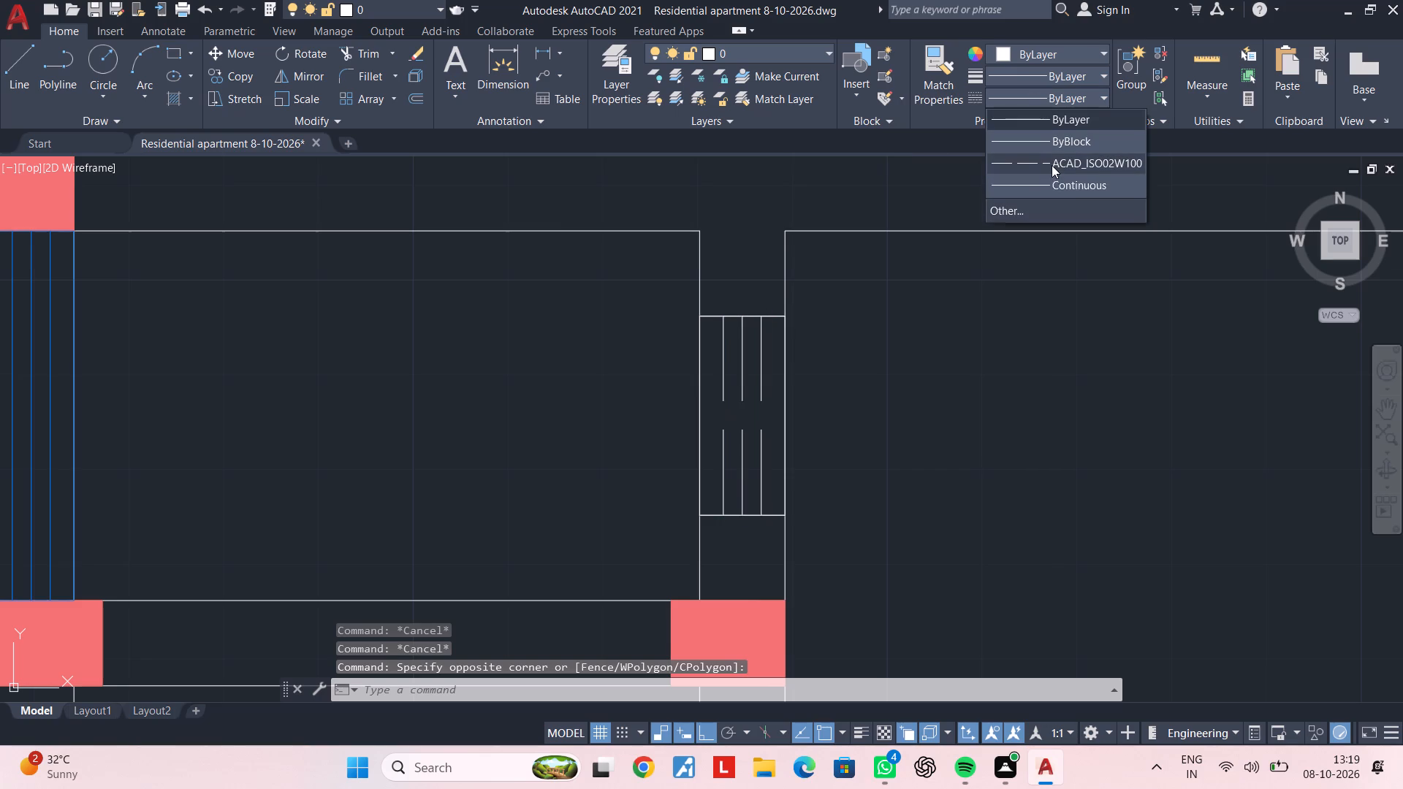
key("Escape")
key("Escape")
Assign the shaft's east window outline and its three inner lines to the window layer.
middle_click_drag(865, 391, 900, 344)
key("Escape")
key("Escape")
scroll(803, 297, "up", 1)
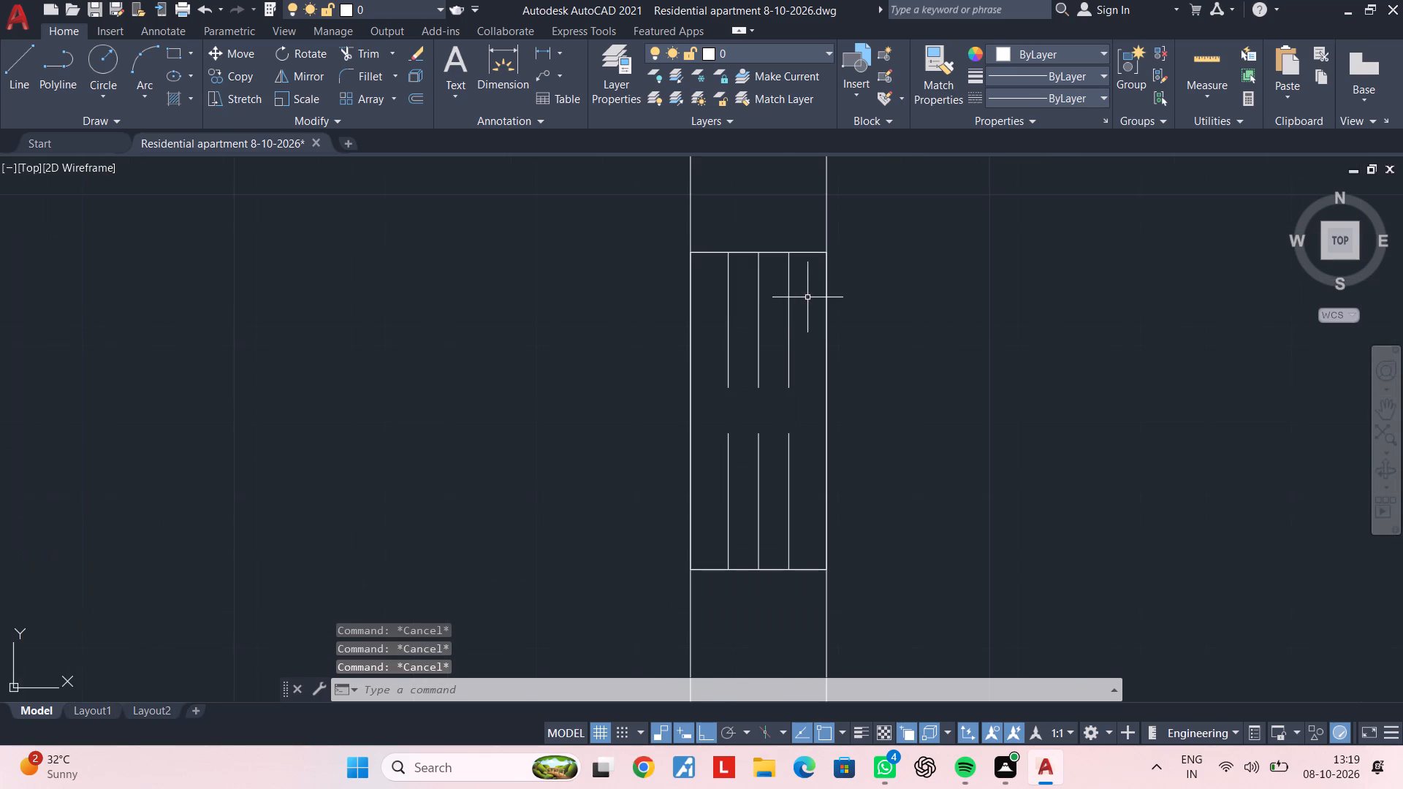
left_click(807, 297)
left_click(718, 311)
left_click(746, 266)
left_click(741, 233)
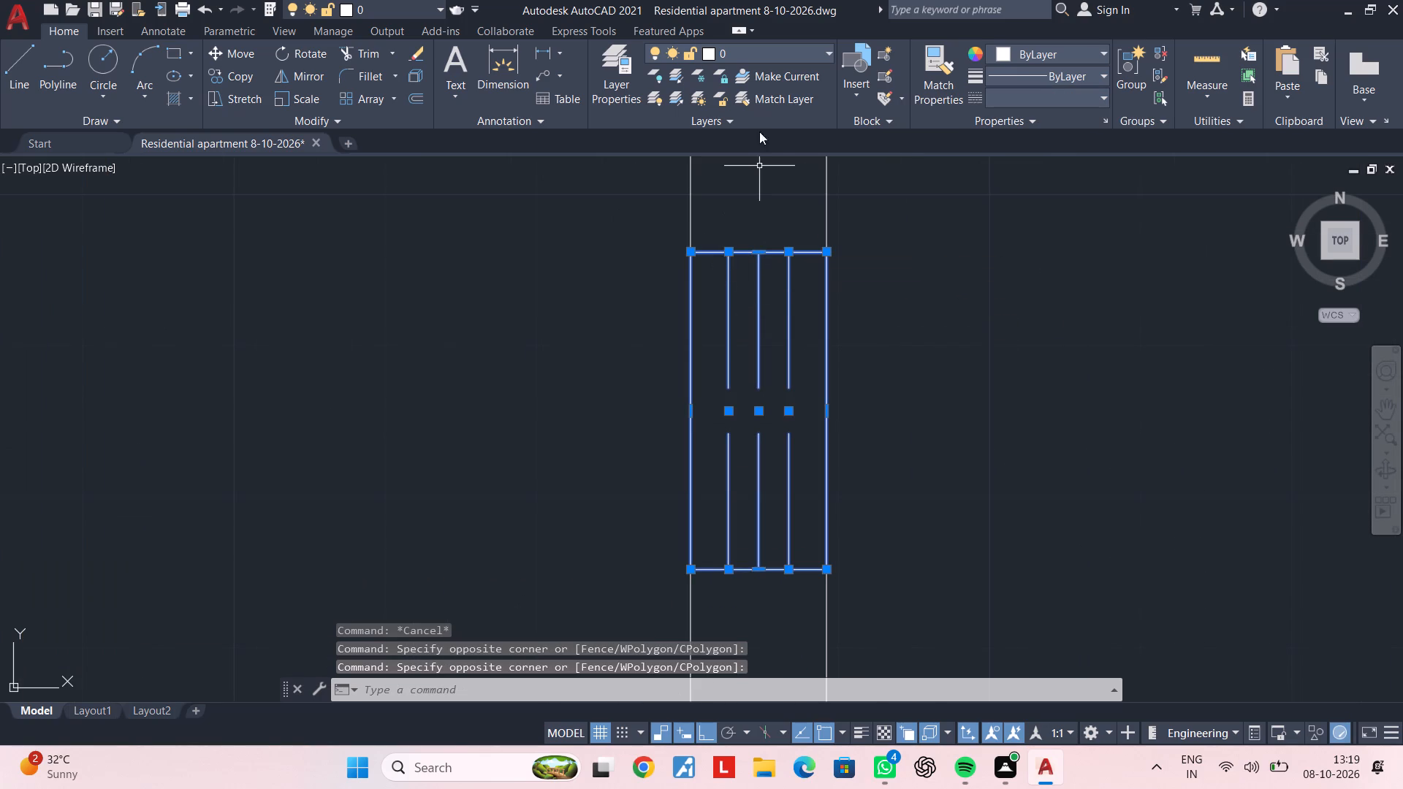
left_click(772, 50)
left_click(777, 140)
key("Escape")
Look over the shaft's windows and the surrounding stair, lift and rooms of the apartment floor plan.
scroll(894, 343, "down", 2)
middle_click_drag(896, 345, 815, 365)
key("Escape")
scroll(833, 409, "down", 2)
middle_click_drag(833, 409, 815, 327)
key("Escape")
middle_click_drag(843, 379, 861, 291)
key("Escape")
key("Escape")
middle_click_drag(857, 305, 817, 377)
key("Escape")
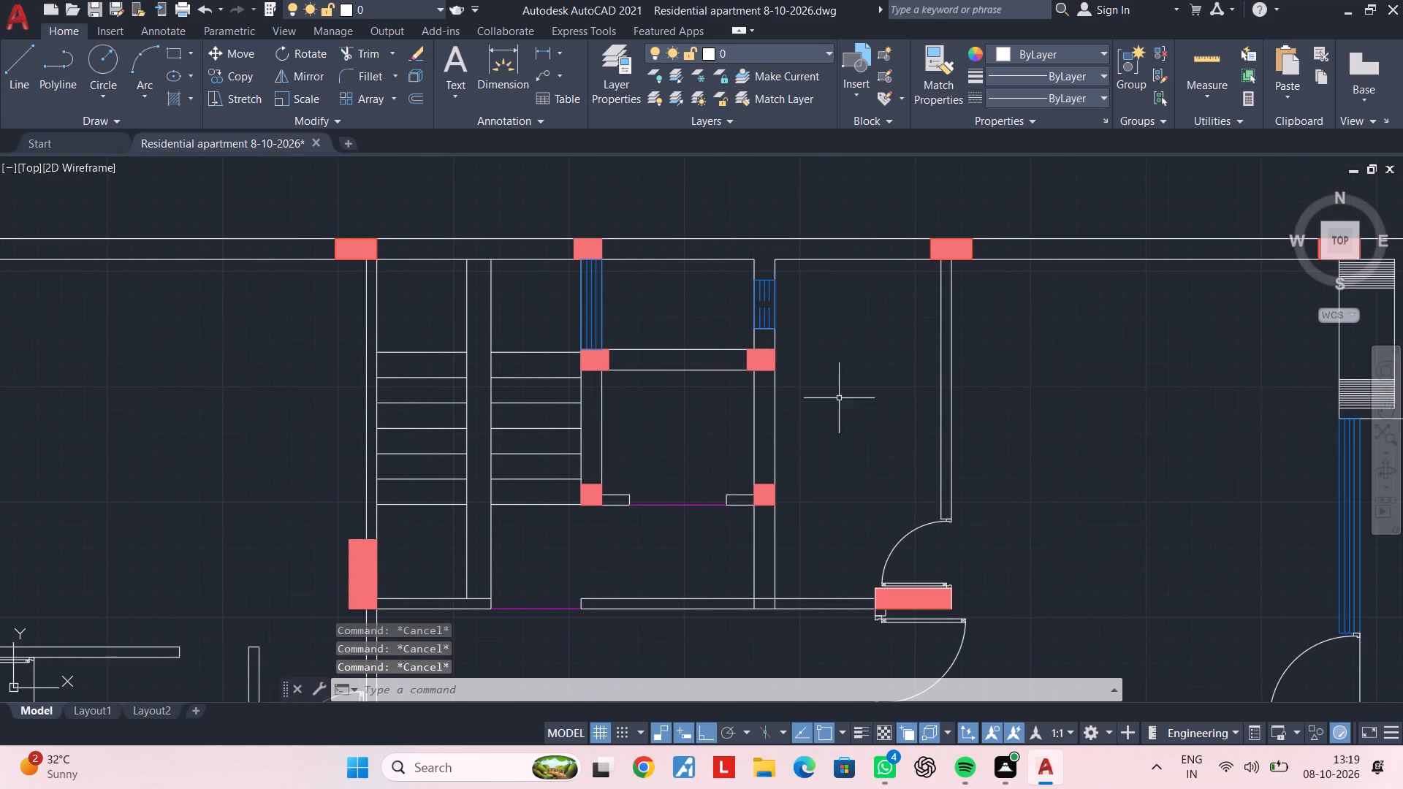
middle_click_drag(841, 373, 843, 357)
scroll(859, 436, "down", 2)
middle_click_drag(859, 436, 793, 405)
key("Escape")
middle_click_drag(781, 386, 794, 350)
key("Escape")
middle_click_drag(713, 426, 750, 384)
key("Escape")
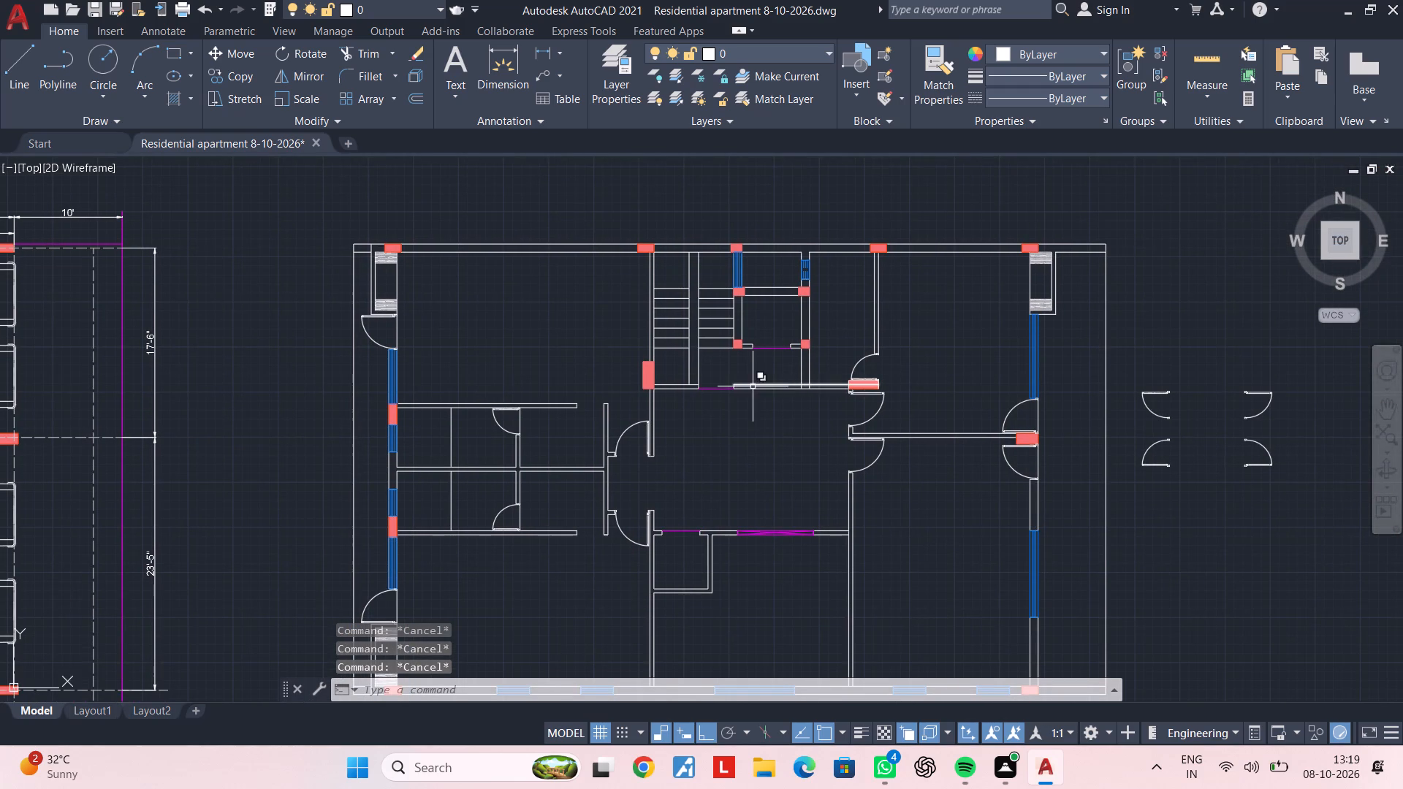
Save the drawing.
key("ctrl+s")
key("ctrl+s")
key("ctrl+s")
Delete the four spare door symbols standing outside the east side of the apartment floor plan.
scroll(752, 400, "down", 1)
middle_click_drag(897, 432, 683, 365)
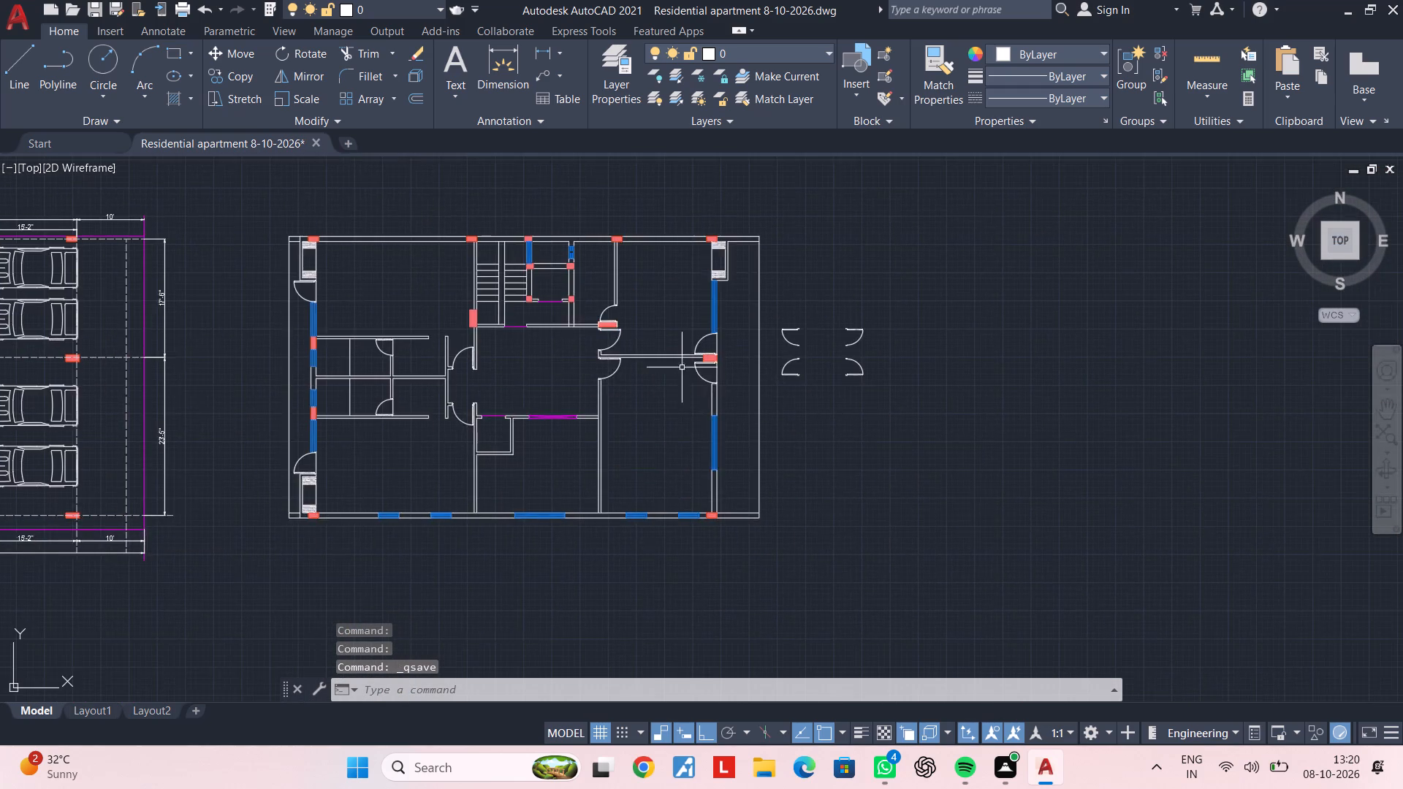
middle_click_drag(696, 393, 672, 435)
scroll(756, 356, "up", 1)
left_click(739, 362)
left_click(990, 506)
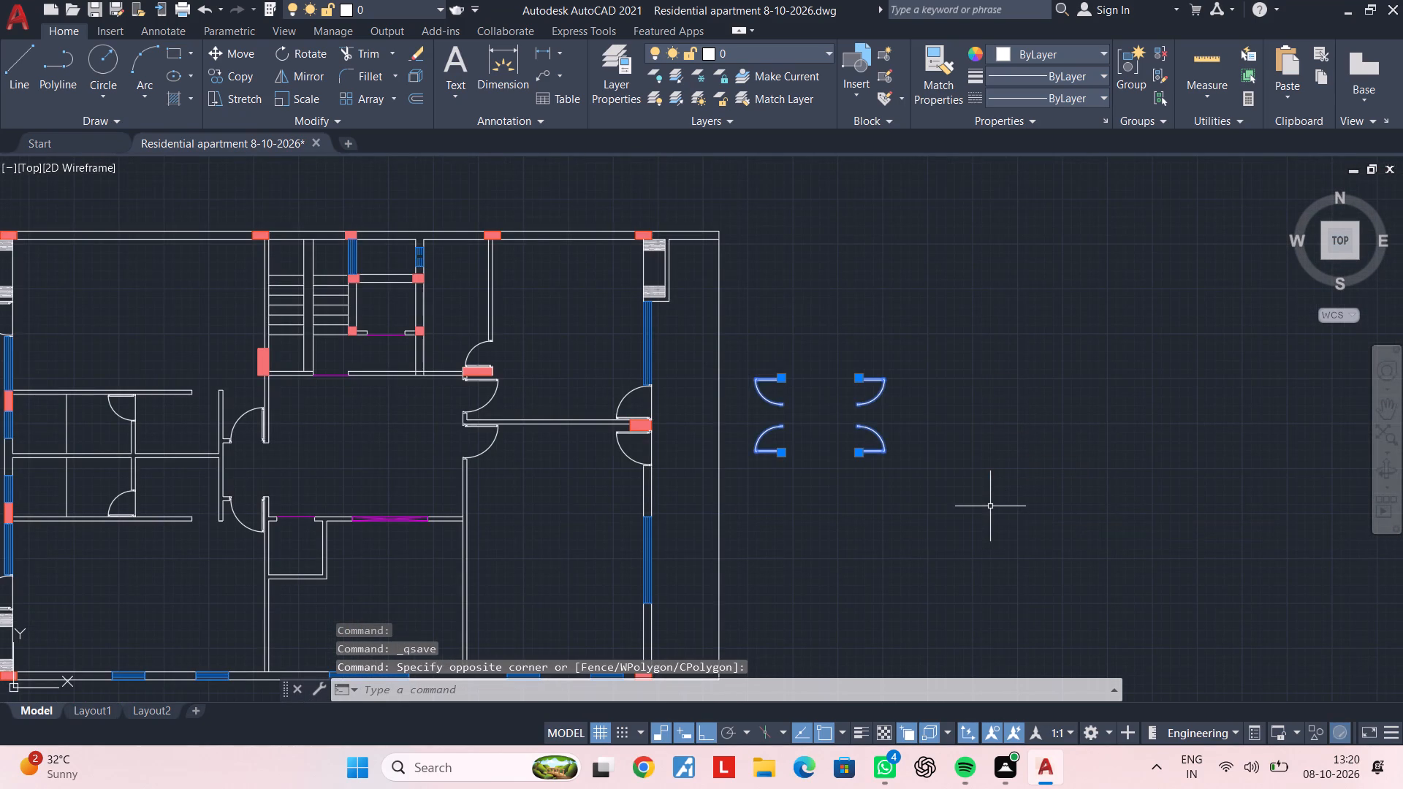
key("Delete")
middle_click_drag(887, 506, 772, 521)
scroll(769, 522, "down", 2)
middle_click_drag(772, 527, 783, 470)
key("Escape")
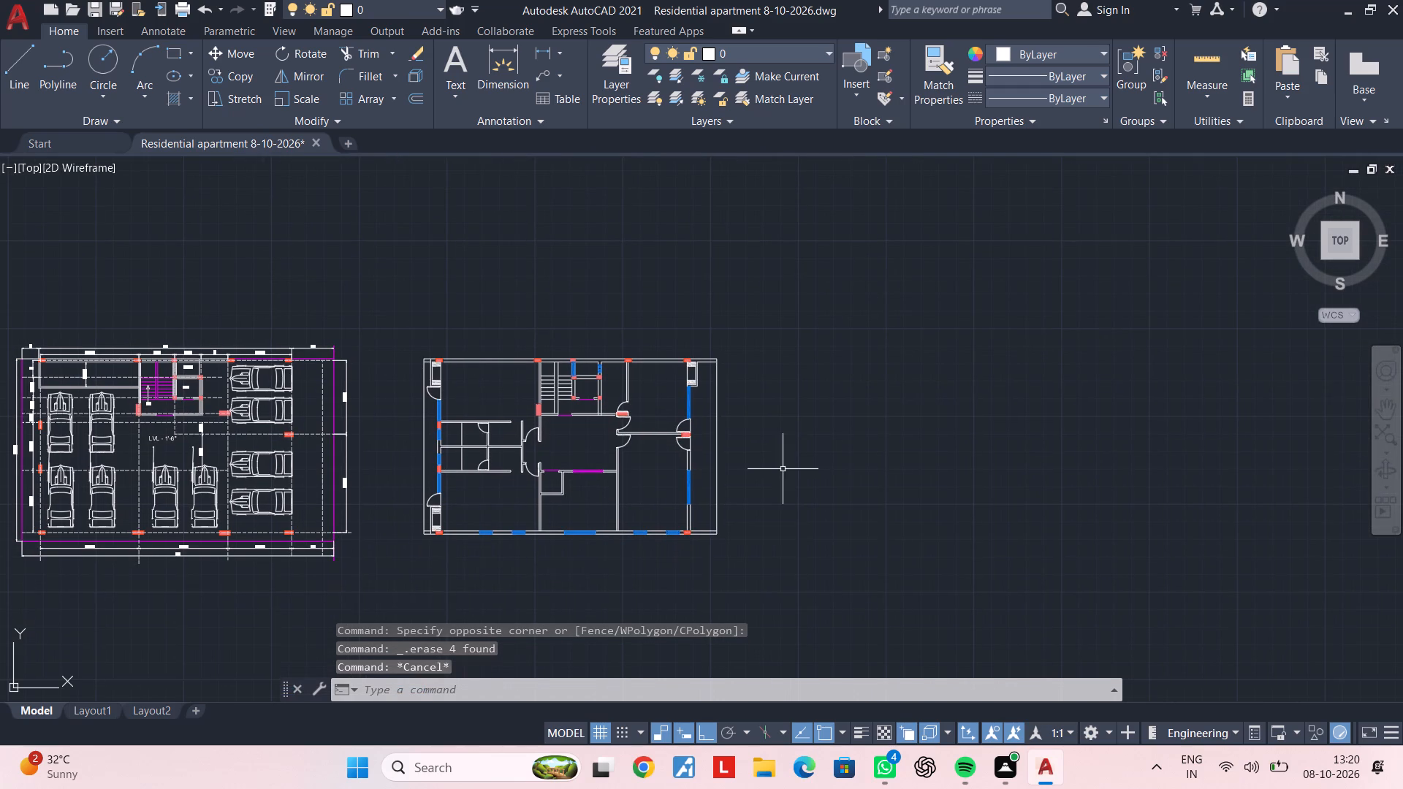
key("Escape")
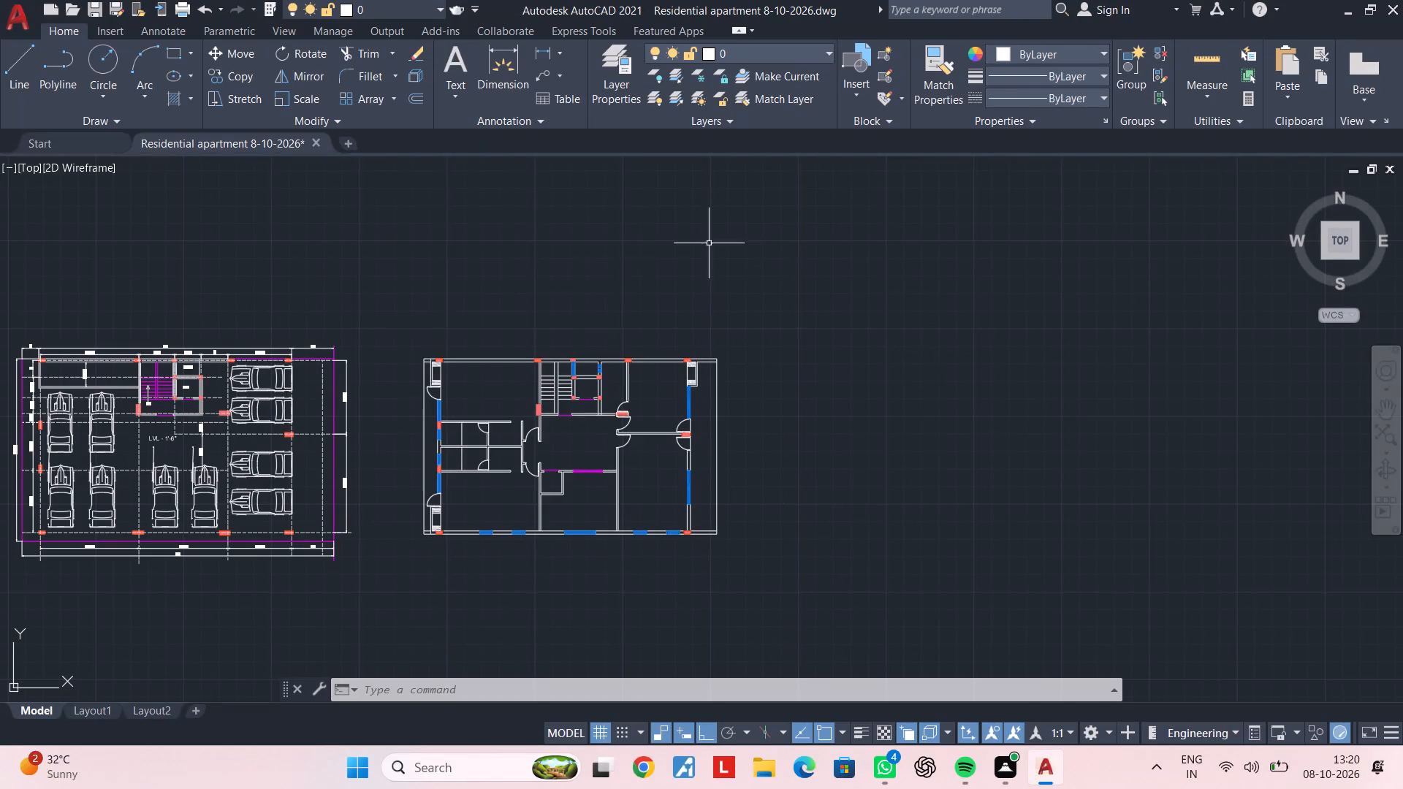
Copy the whole apartment floor plan three times in a row to the east, at about 86', 175' and 255' from the original.
left_click(379, 341)
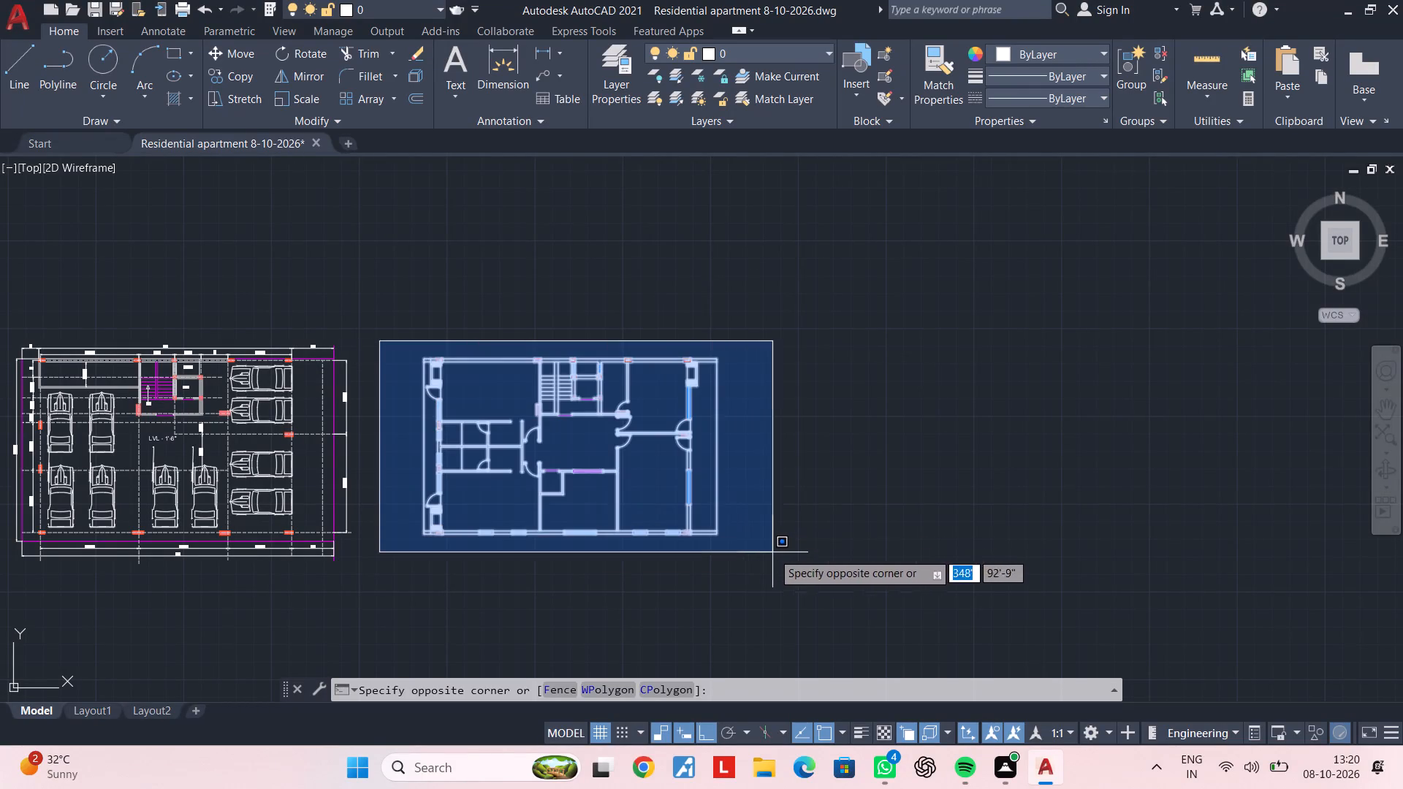
left_click(785, 560)
type("co")
key("space")
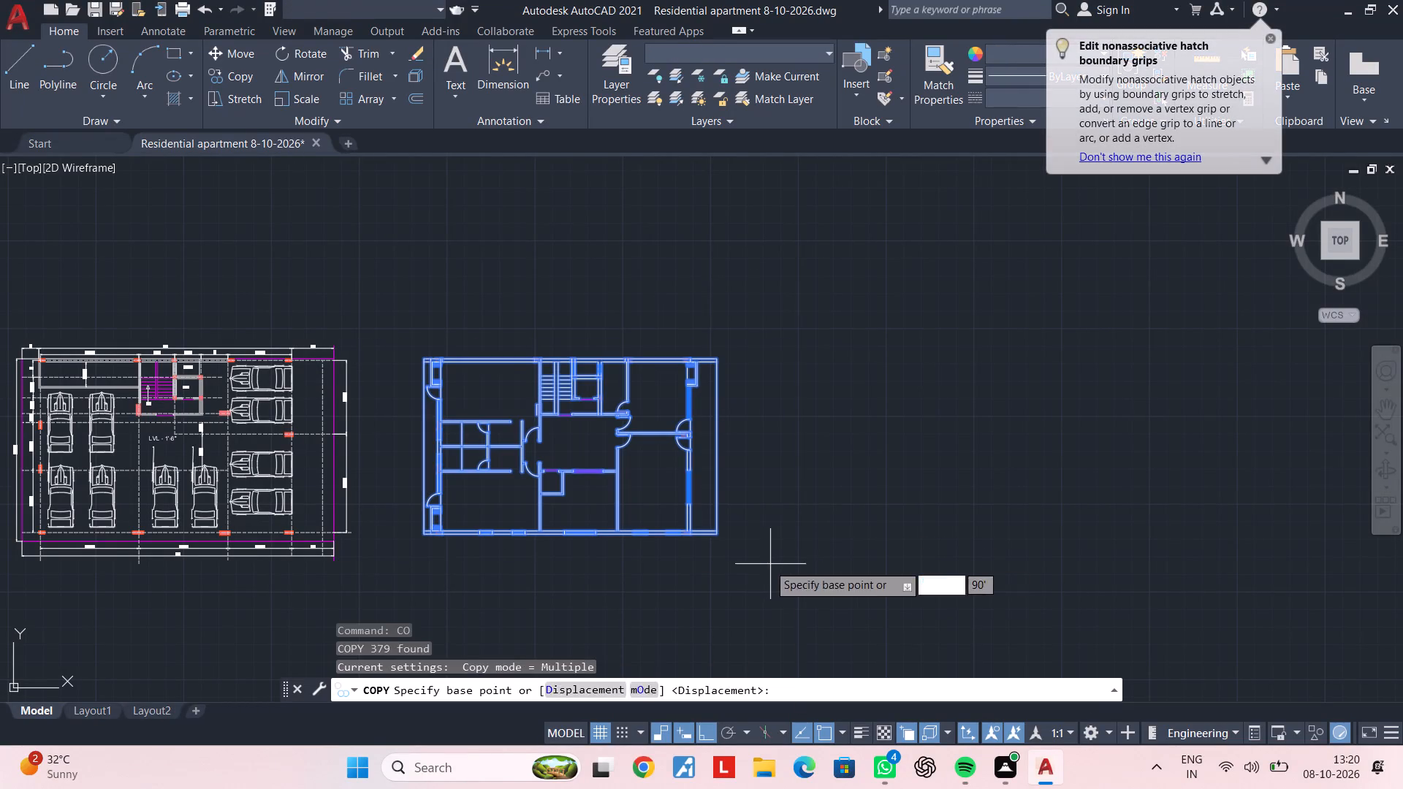
left_click_drag(761, 564, 772, 568)
middle_click_drag(985, 563, 871, 571)
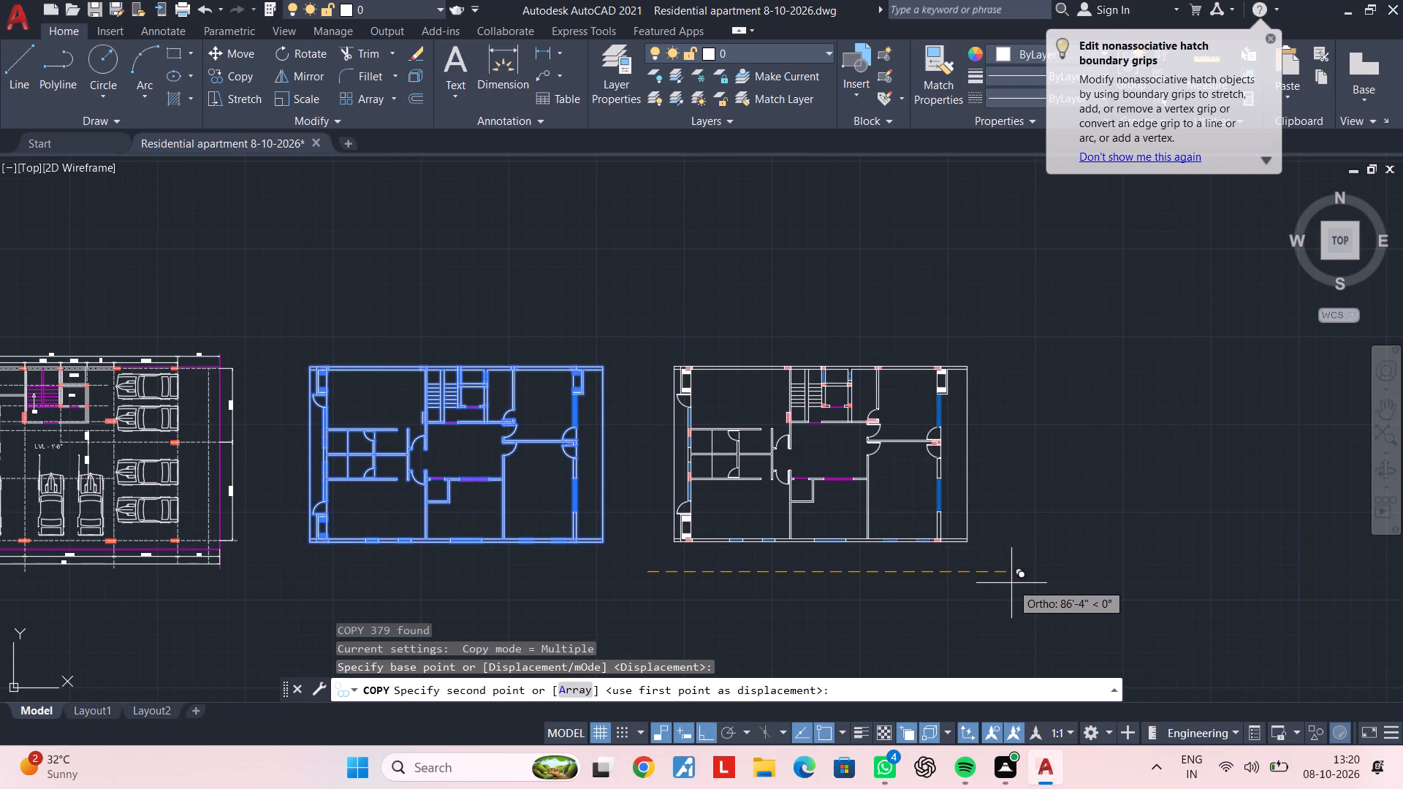
left_click(1011, 583)
middle_click_drag(1220, 566, 941, 609)
scroll(1122, 604, "down", 1)
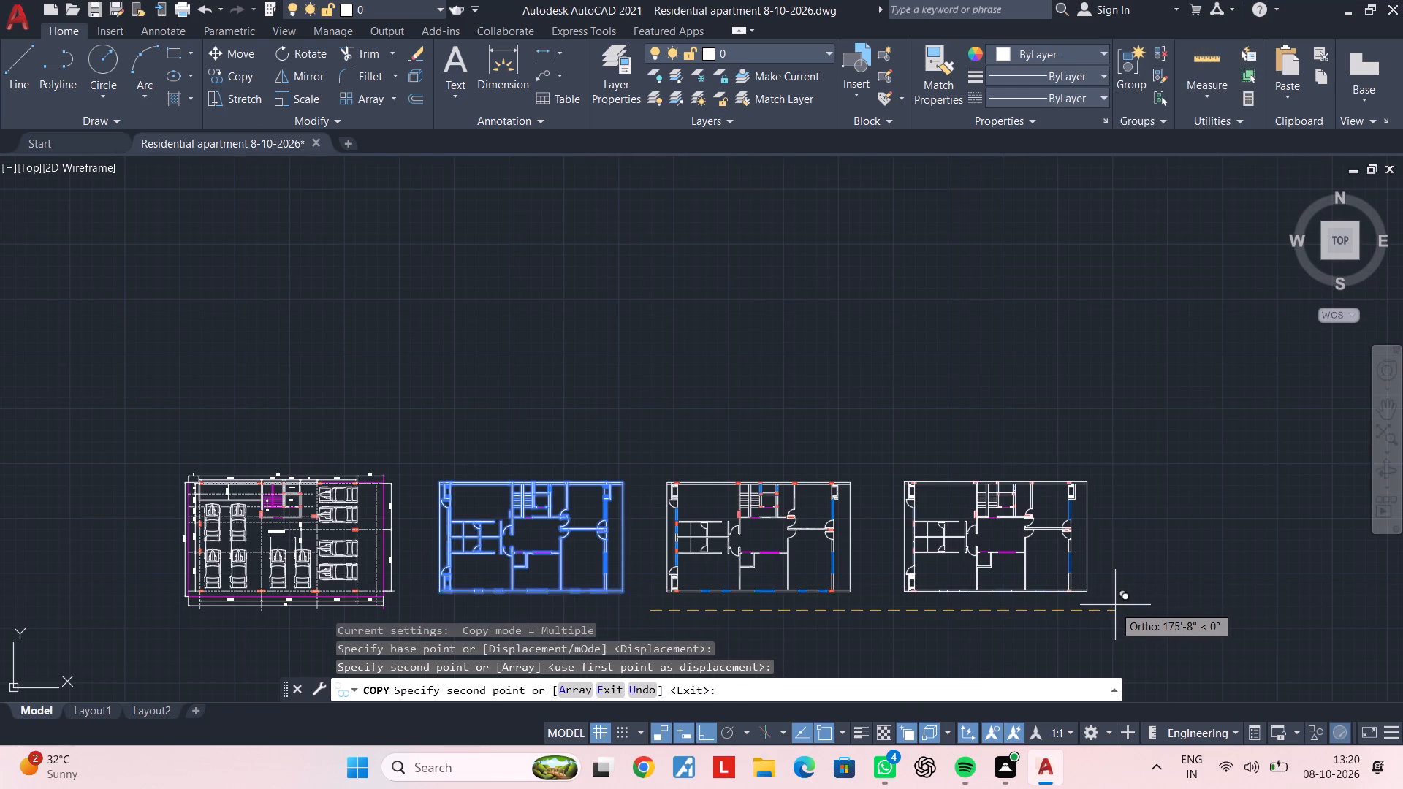
left_click(1113, 606)
middle_click_drag(1214, 604, 1023, 620)
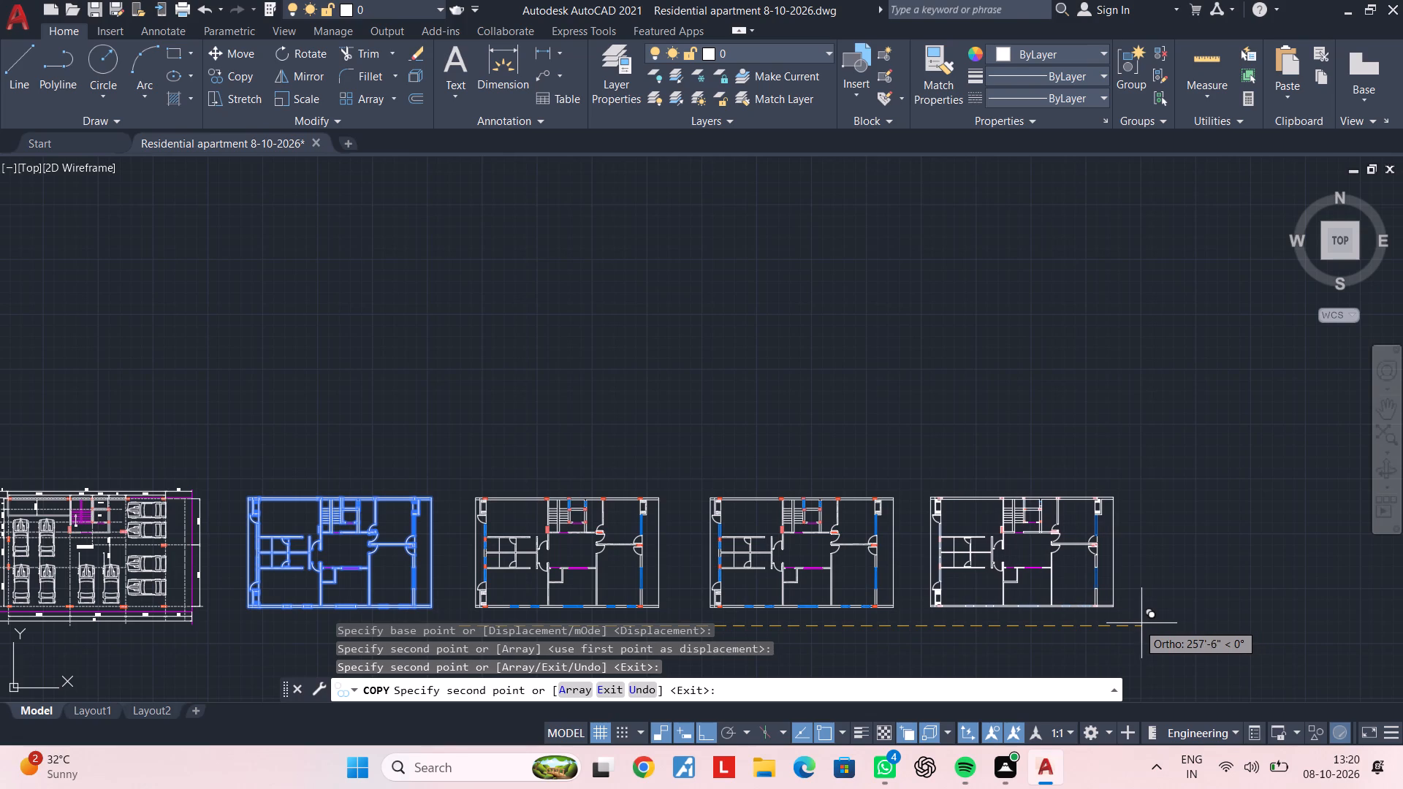
left_click(1136, 623)
key("Escape")
key("Escape")
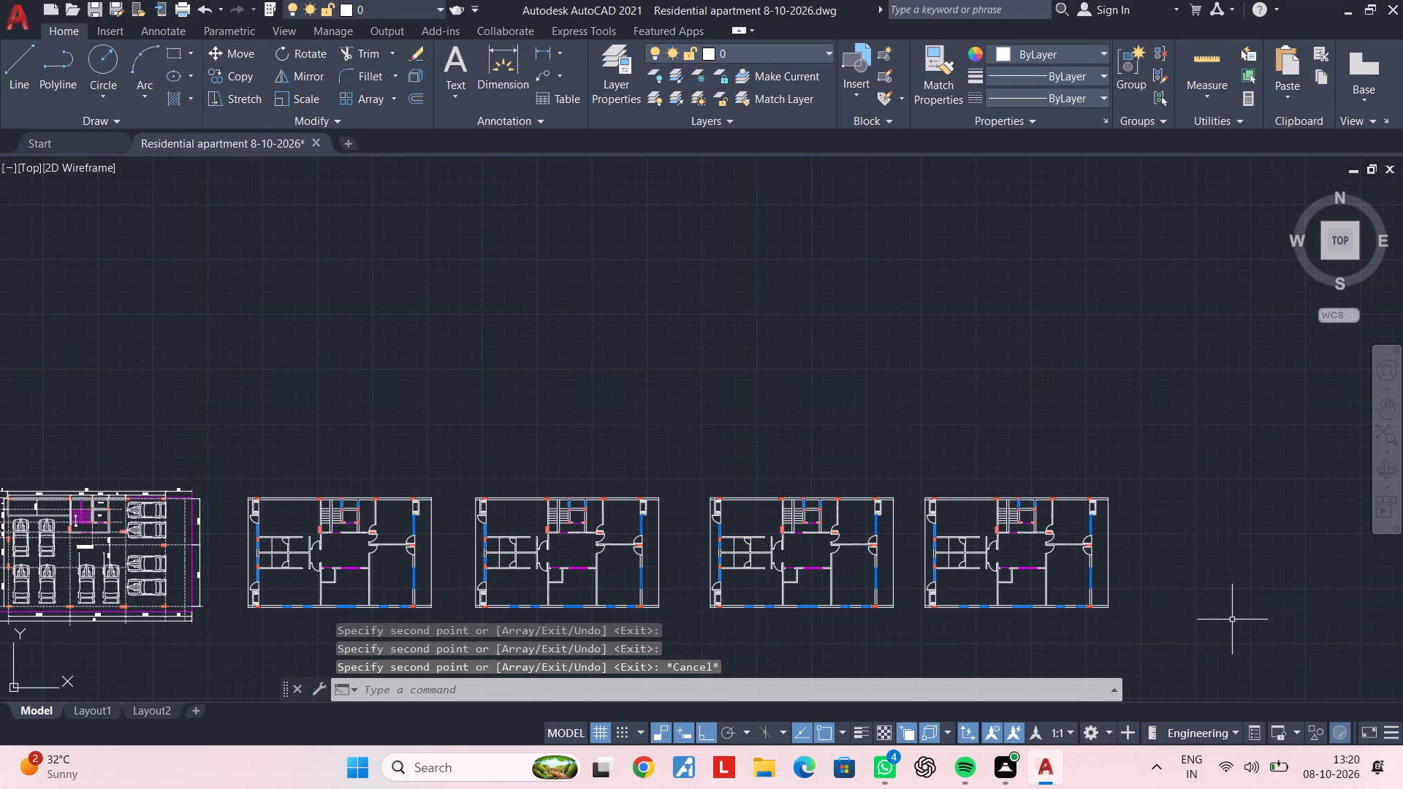
Look over the row of copied apartment floor plans.
middle_click_drag(1039, 620, 1063, 515)
middle_click_drag(830, 511, 893, 499)
middle_click_drag(710, 511, 834, 505)
scroll(826, 487, "up", 2)
middle_click_drag(696, 508, 906, 508)
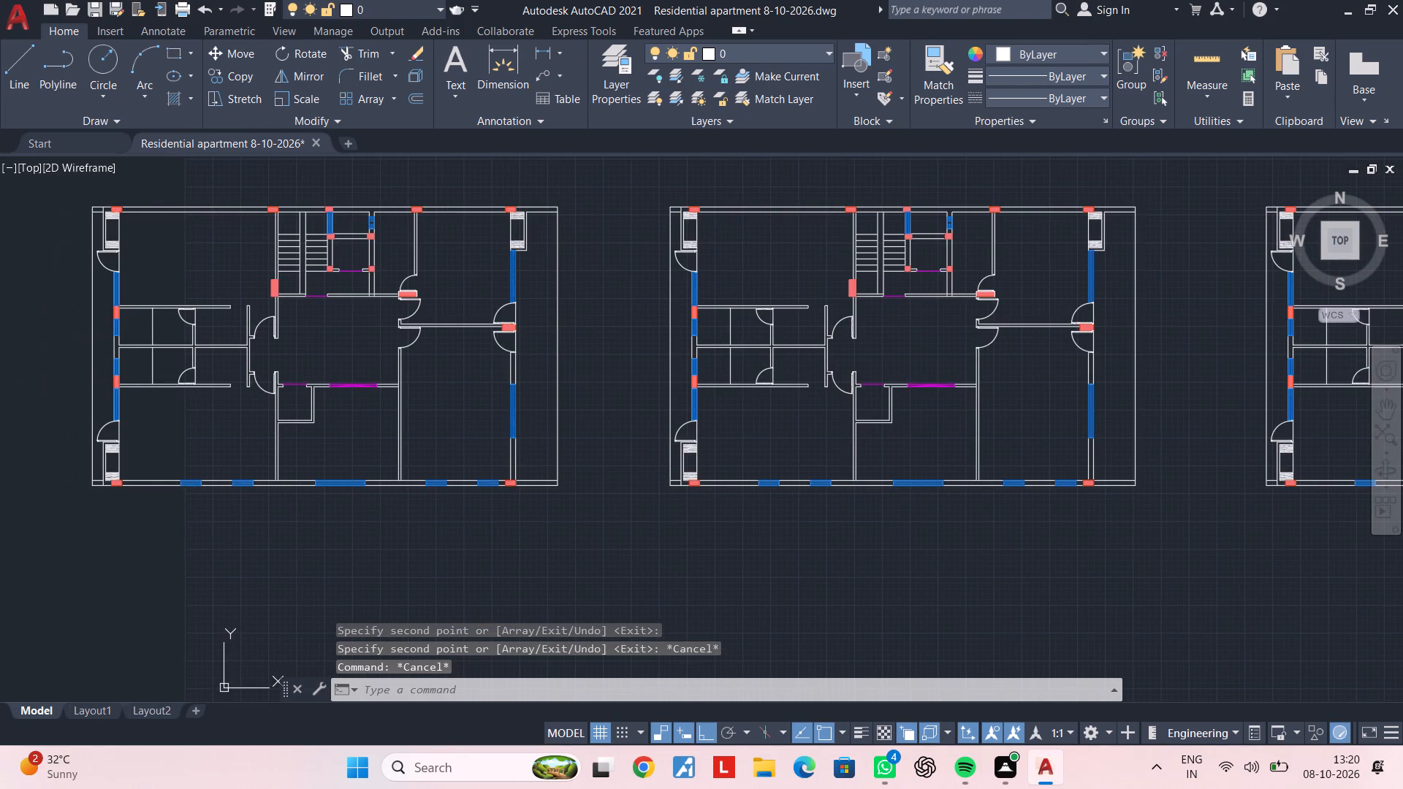
key("Escape")
key("Escape")
key("Escape")
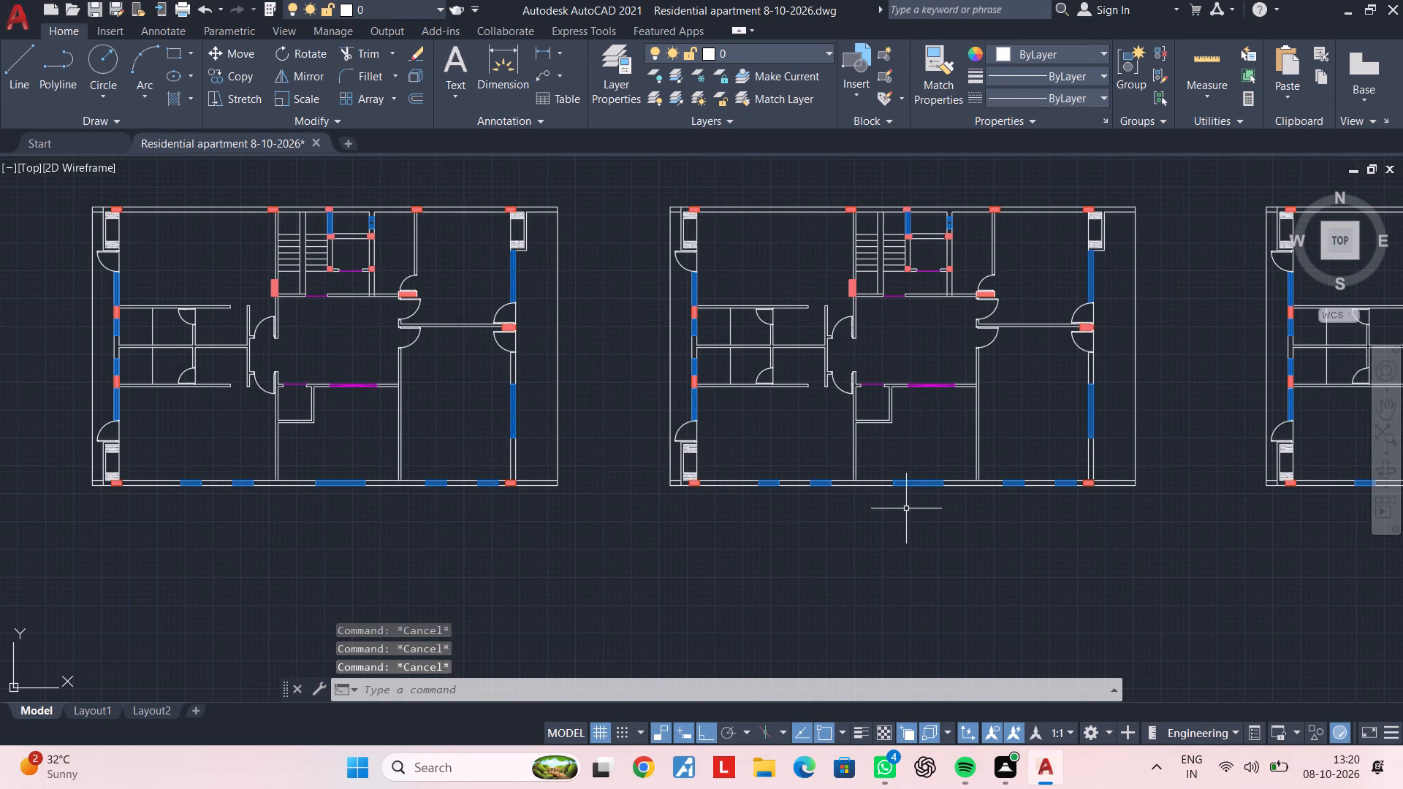
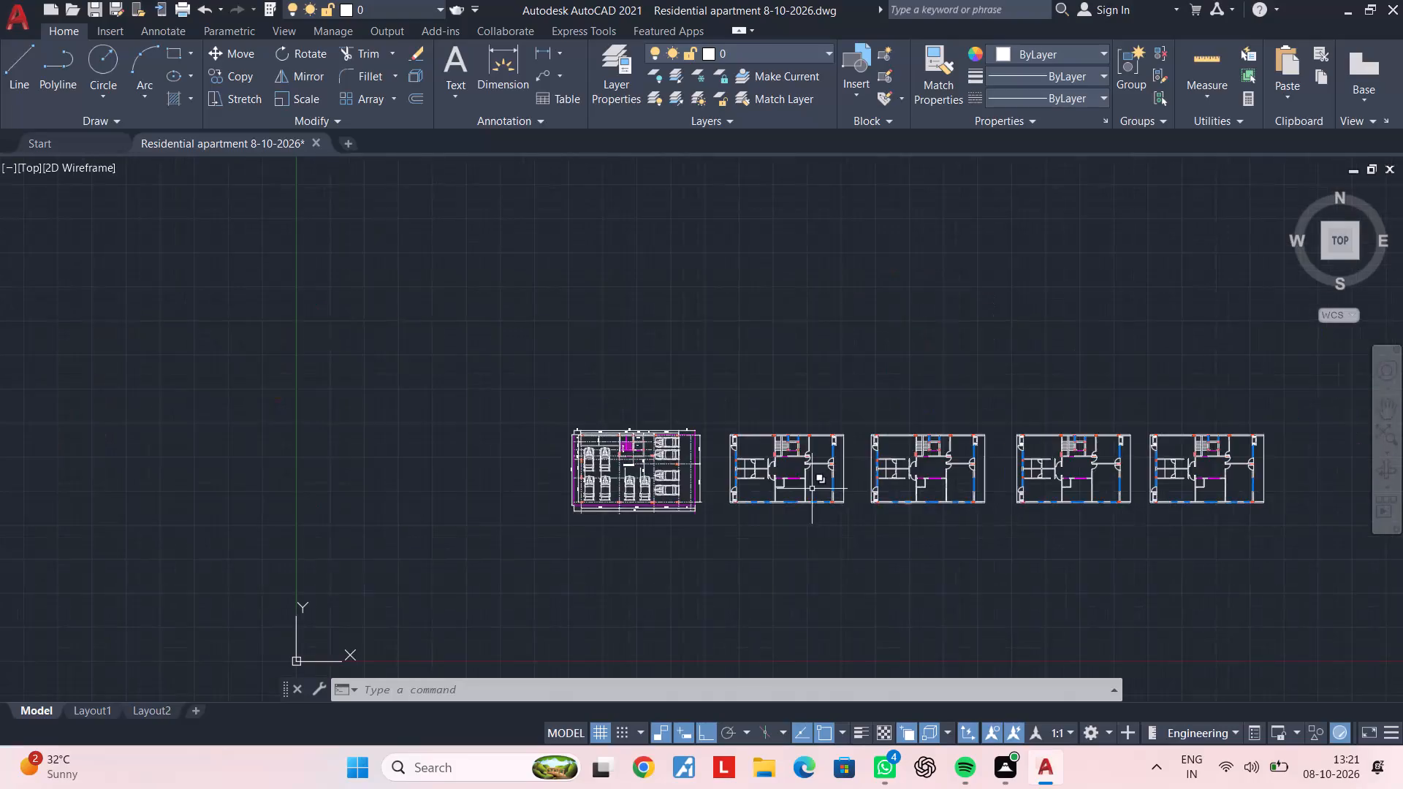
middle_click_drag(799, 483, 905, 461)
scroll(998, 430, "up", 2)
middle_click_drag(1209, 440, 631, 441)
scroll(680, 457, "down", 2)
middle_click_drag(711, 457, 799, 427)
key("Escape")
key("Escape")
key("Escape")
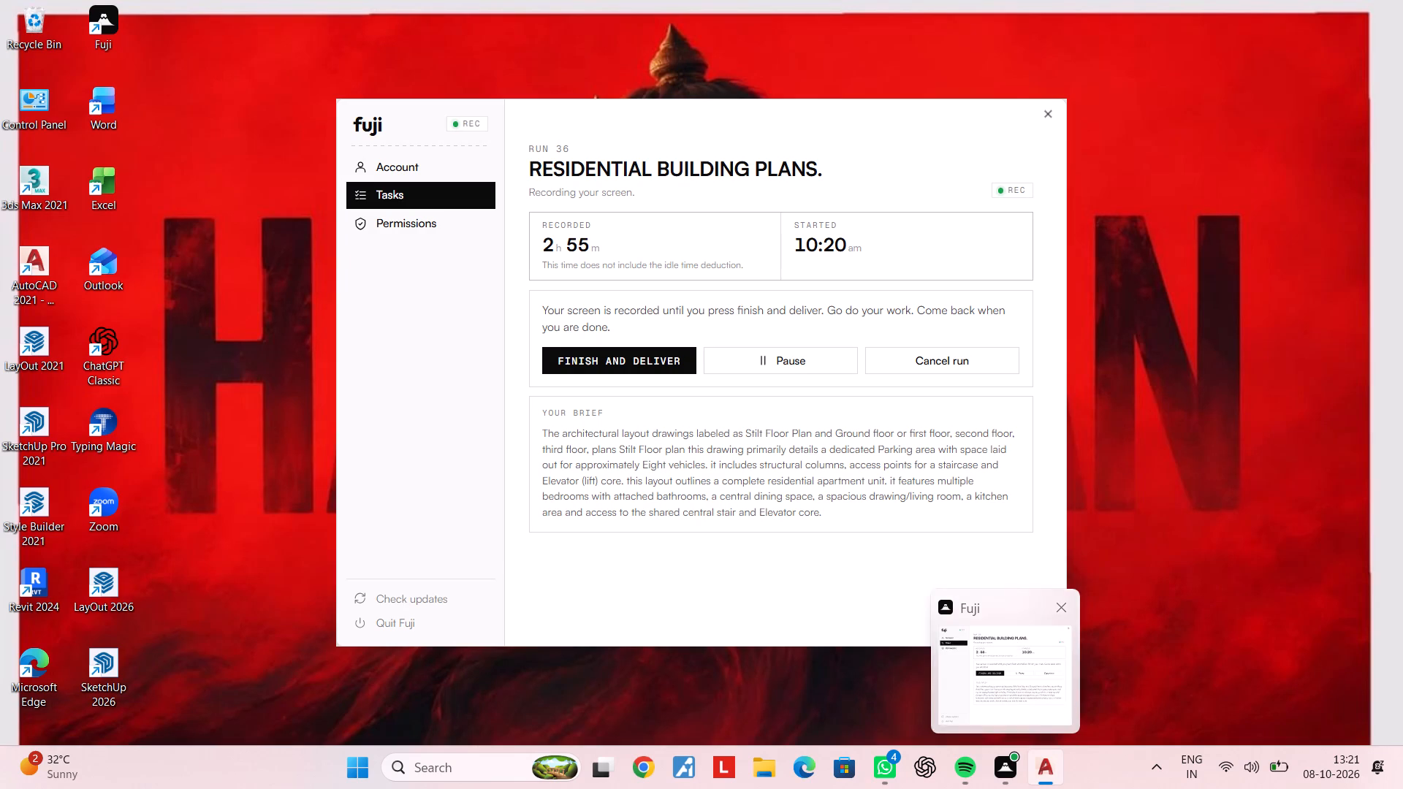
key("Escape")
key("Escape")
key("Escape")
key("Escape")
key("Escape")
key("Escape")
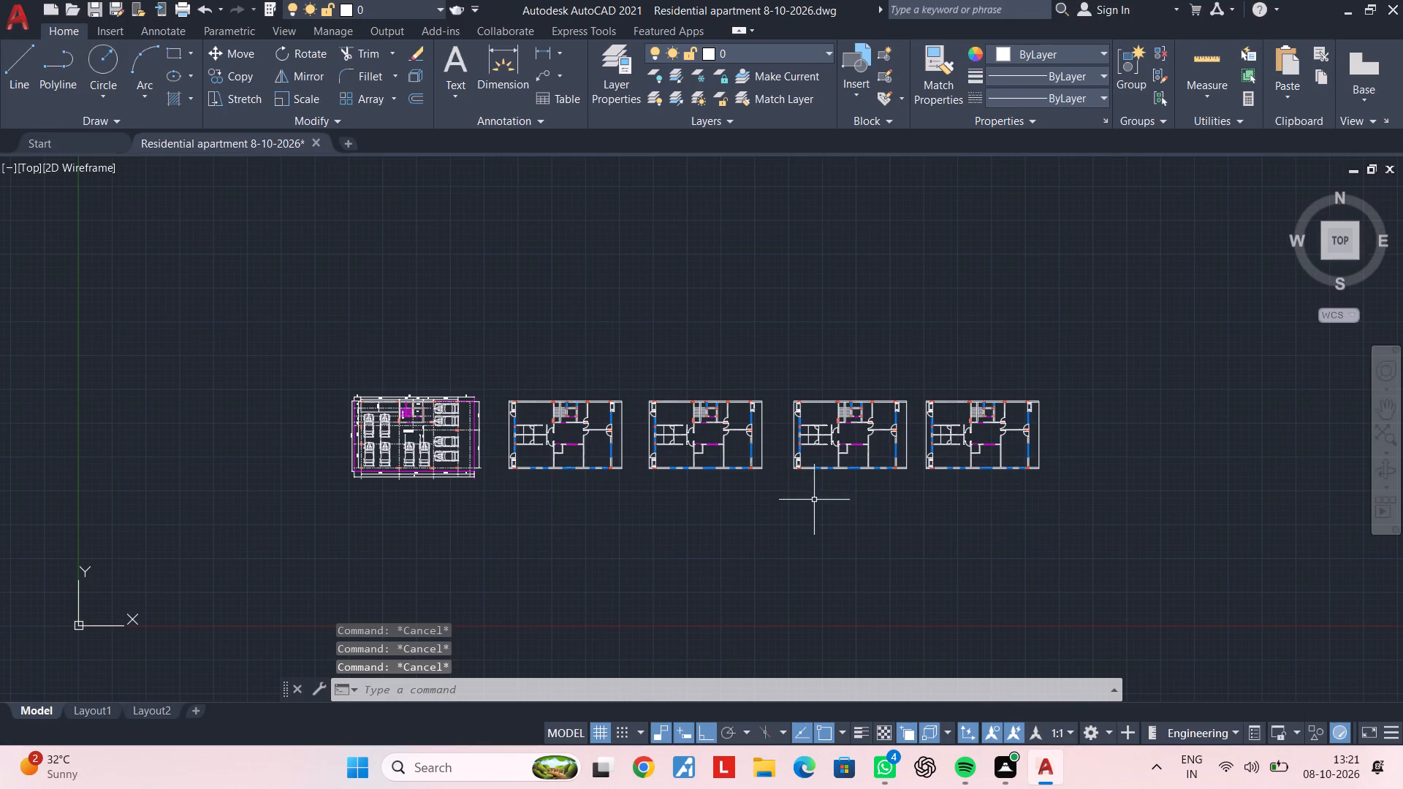
Inspect the staircase, lift core and surrounding rooms of the typical floor plan next to the stilt parking plan.
scroll(562, 416, "up", 2)
middle_click_drag(526, 429, 627, 409)
scroll(664, 399, "up", 3)
scroll(767, 400, "up", 1)
middle_click_drag(764, 401, 675, 447)
middle_click_drag(403, 485, 594, 455)
key("Escape")
key("Escape")
key("Escape")
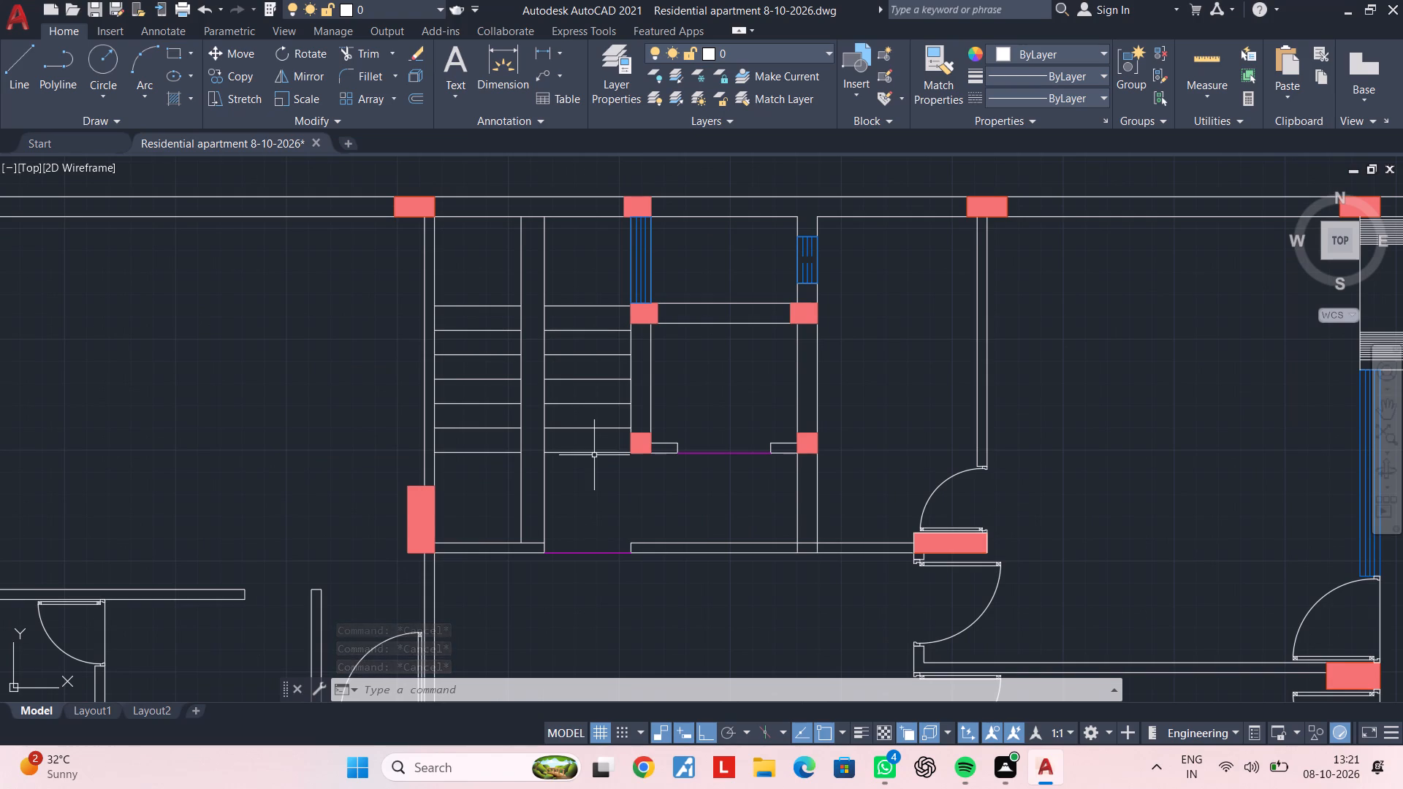
key("Escape")
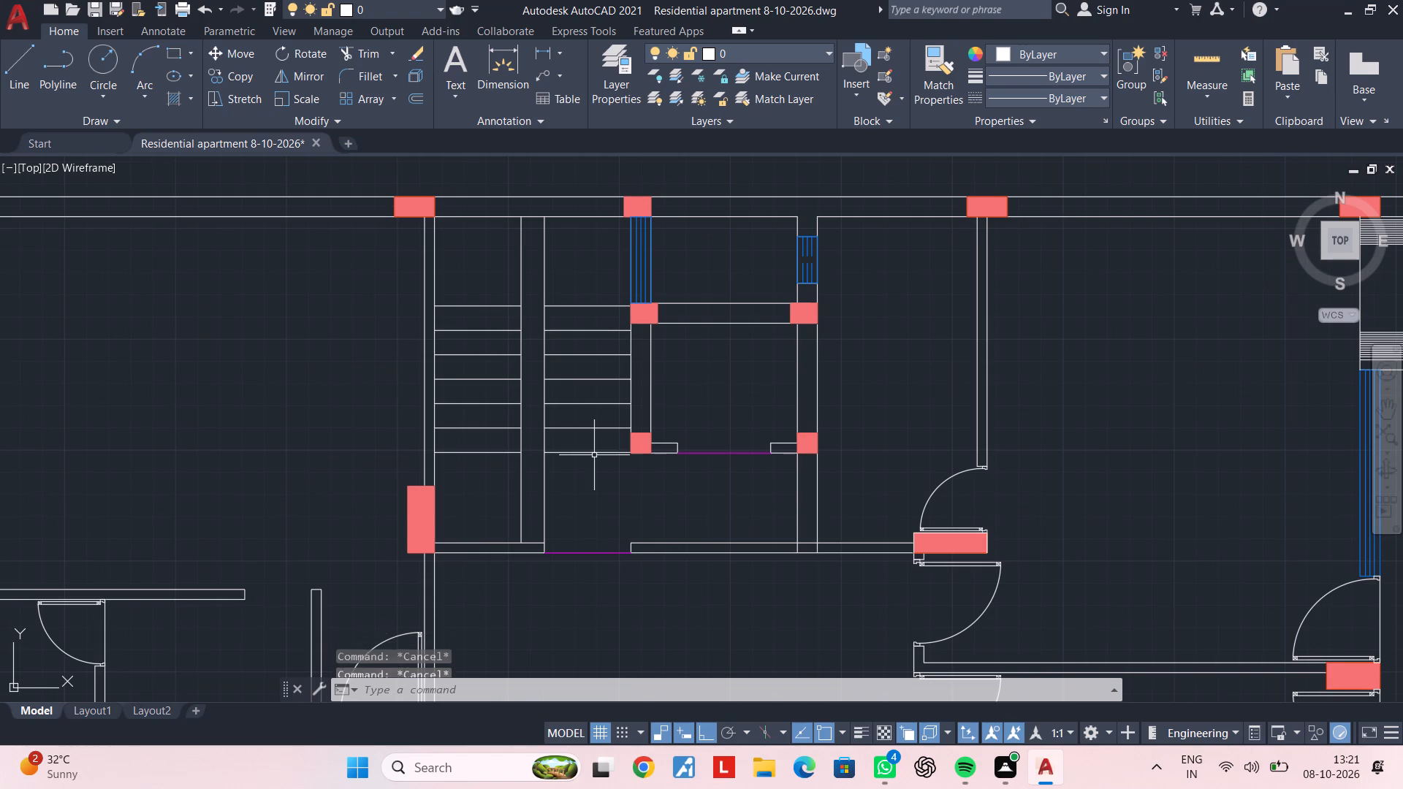
key("Escape")
key("Escape")
key("Escape")
key("Escape")
scroll(465, 116, "down", 3)
middle_click_drag(220, 262, 349, 277)
scroll(291, 301, "down", 2)
middle_click_drag(525, 262, 653, 235)
scroll(552, 254, "down", 1)
middle_click_drag(492, 310, 588, 294)
scroll(588, 294, "up", 1)
key("Escape")
key("Escape")
key("Escape")
middle_click_drag(579, 256, 527, 278)
scroll(525, 234, "up", 1)
middle_click_drag(492, 254, 490, 307)
key("Escape")
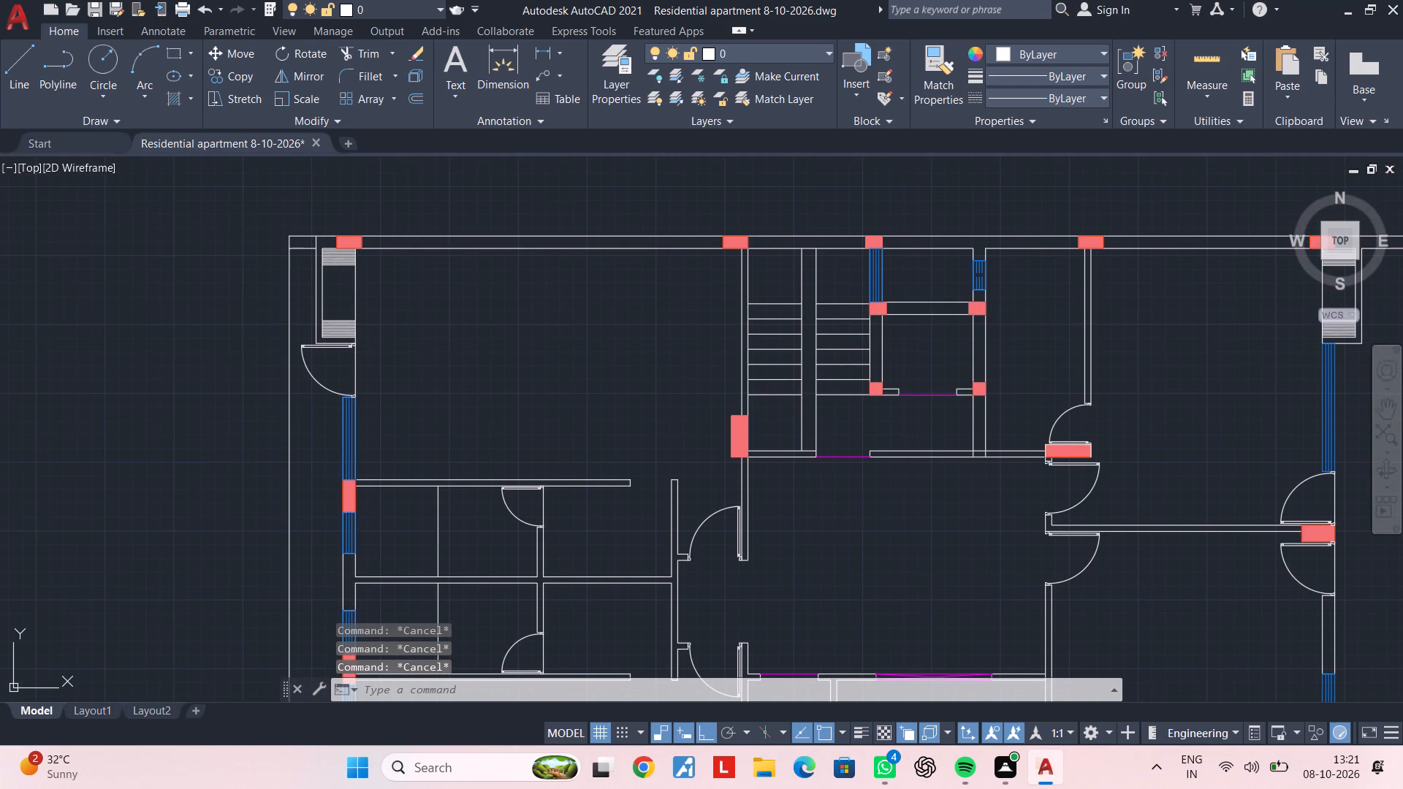
Load the blocks of 01-01-cad-blocks-net-beds.dwg from the Furnitures CAD Blocks\Bed block folder into DesignCenter.
type("adc")
key("space")
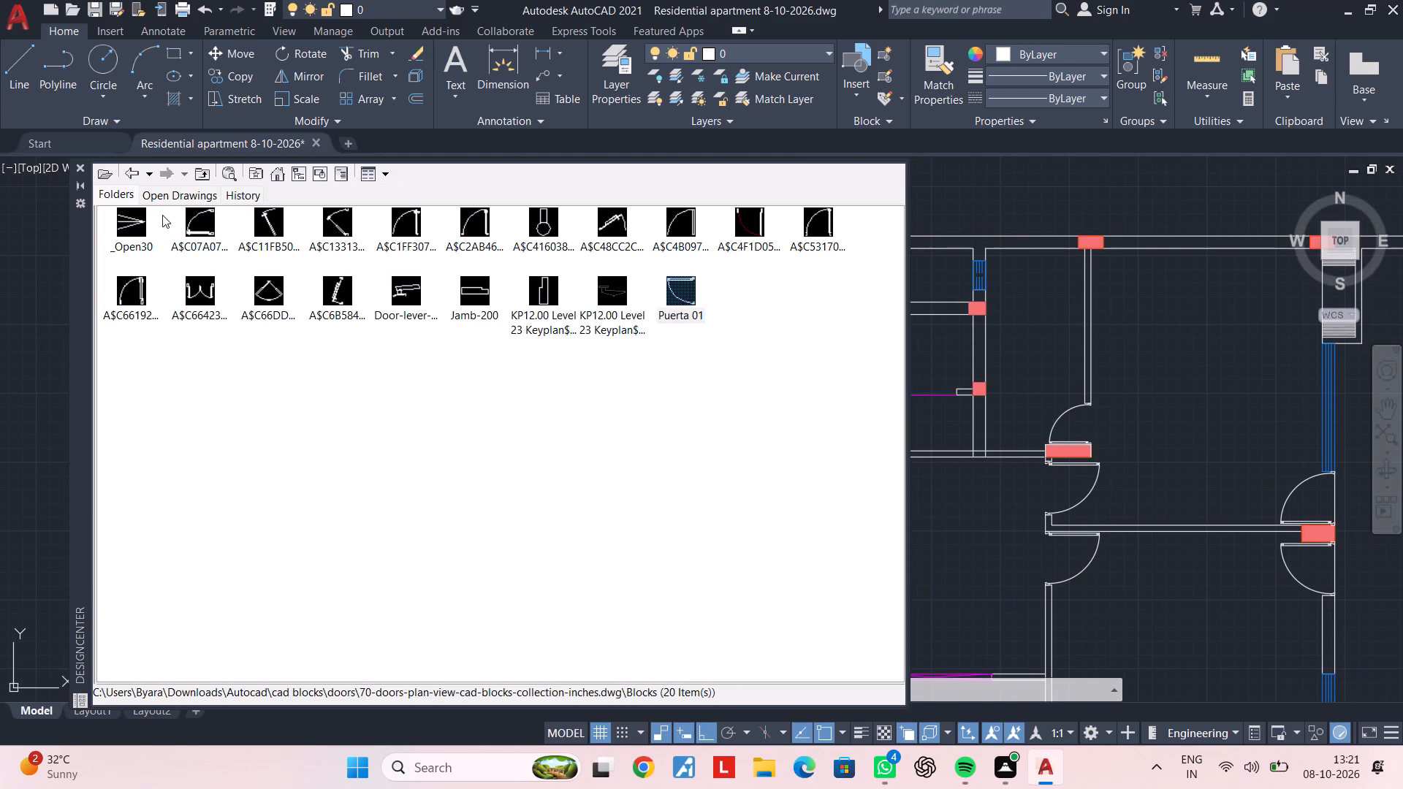
left_click(105, 173)
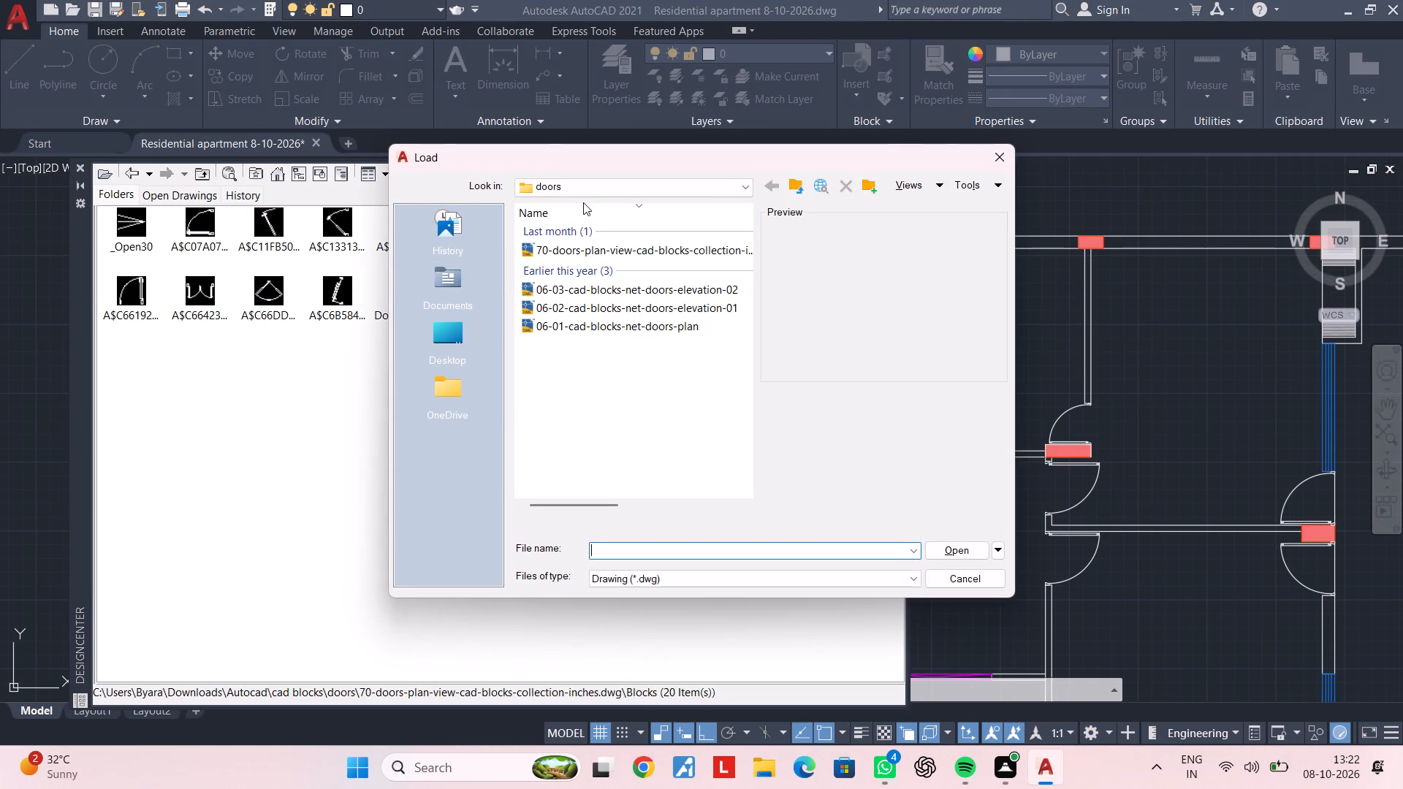
left_click(589, 185)
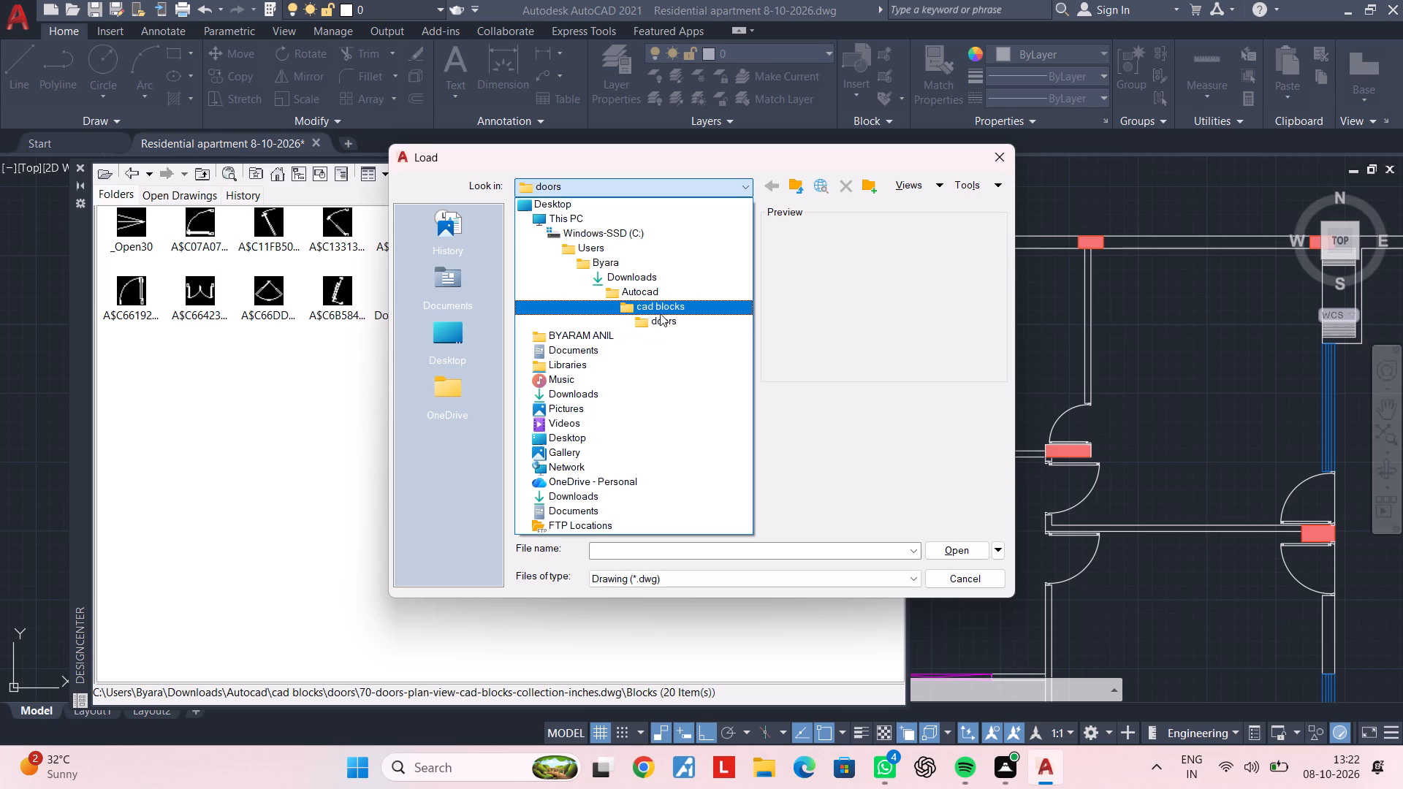
double_click(664, 309)
double_click(590, 289)
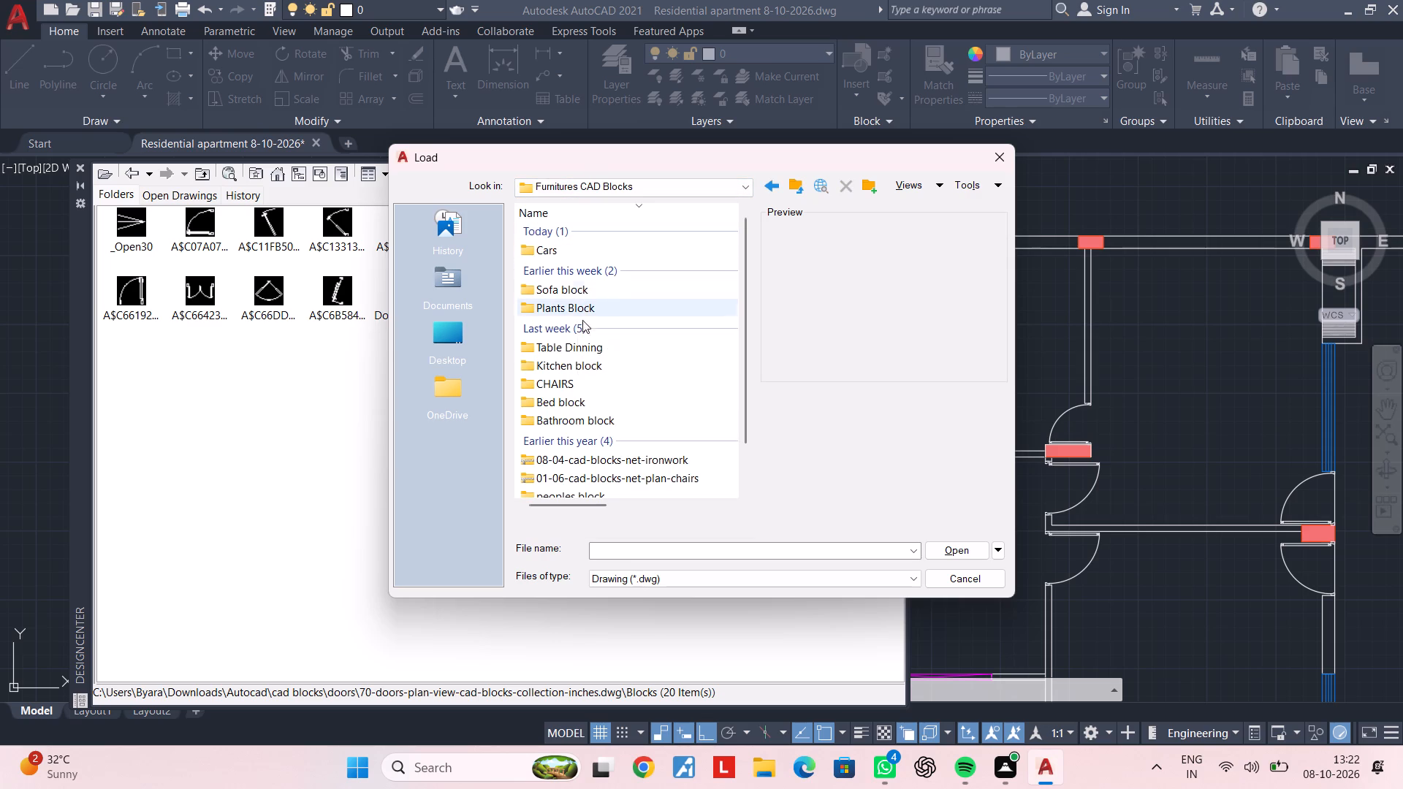
double_click(579, 406)
double_click(566, 253)
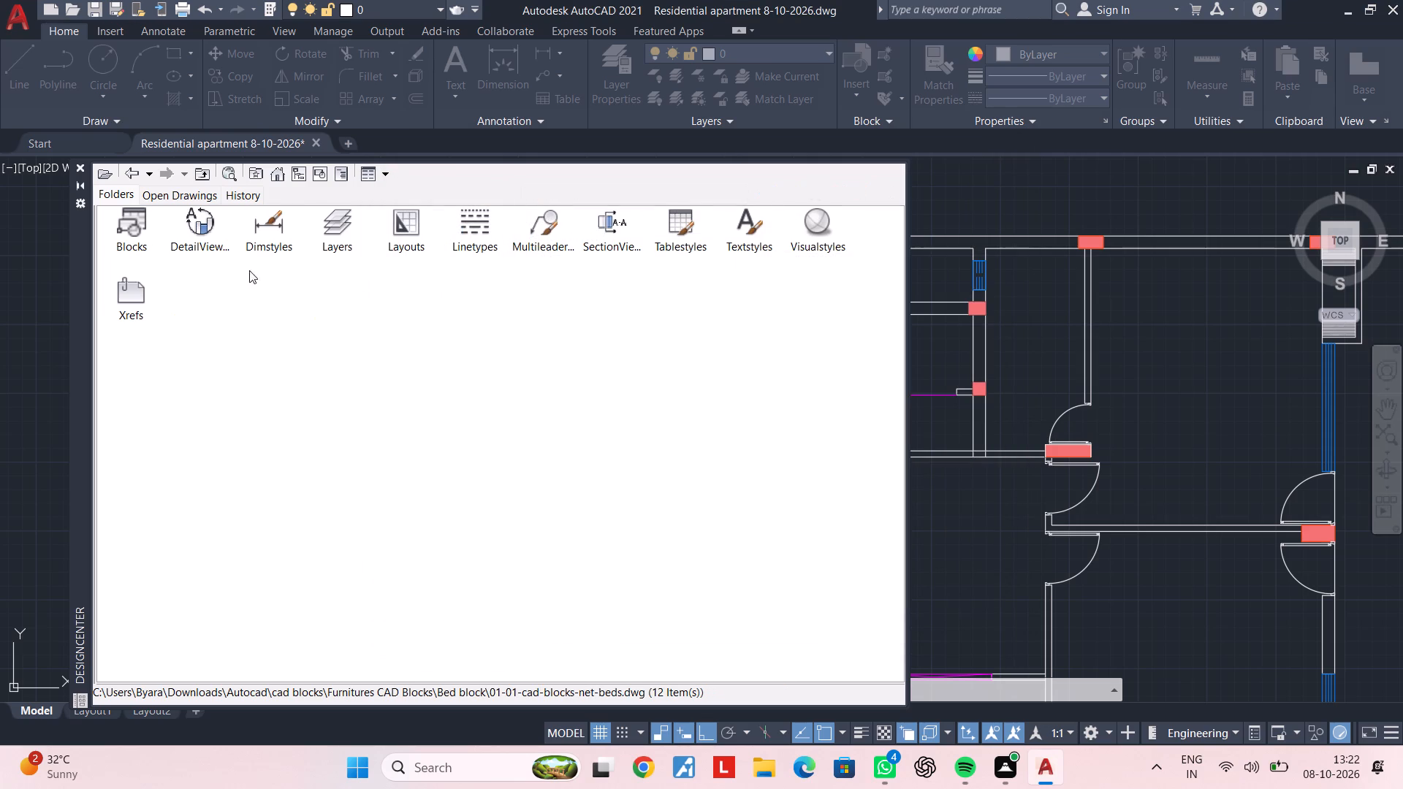
double_click(134, 240)
triple_click(129, 215)
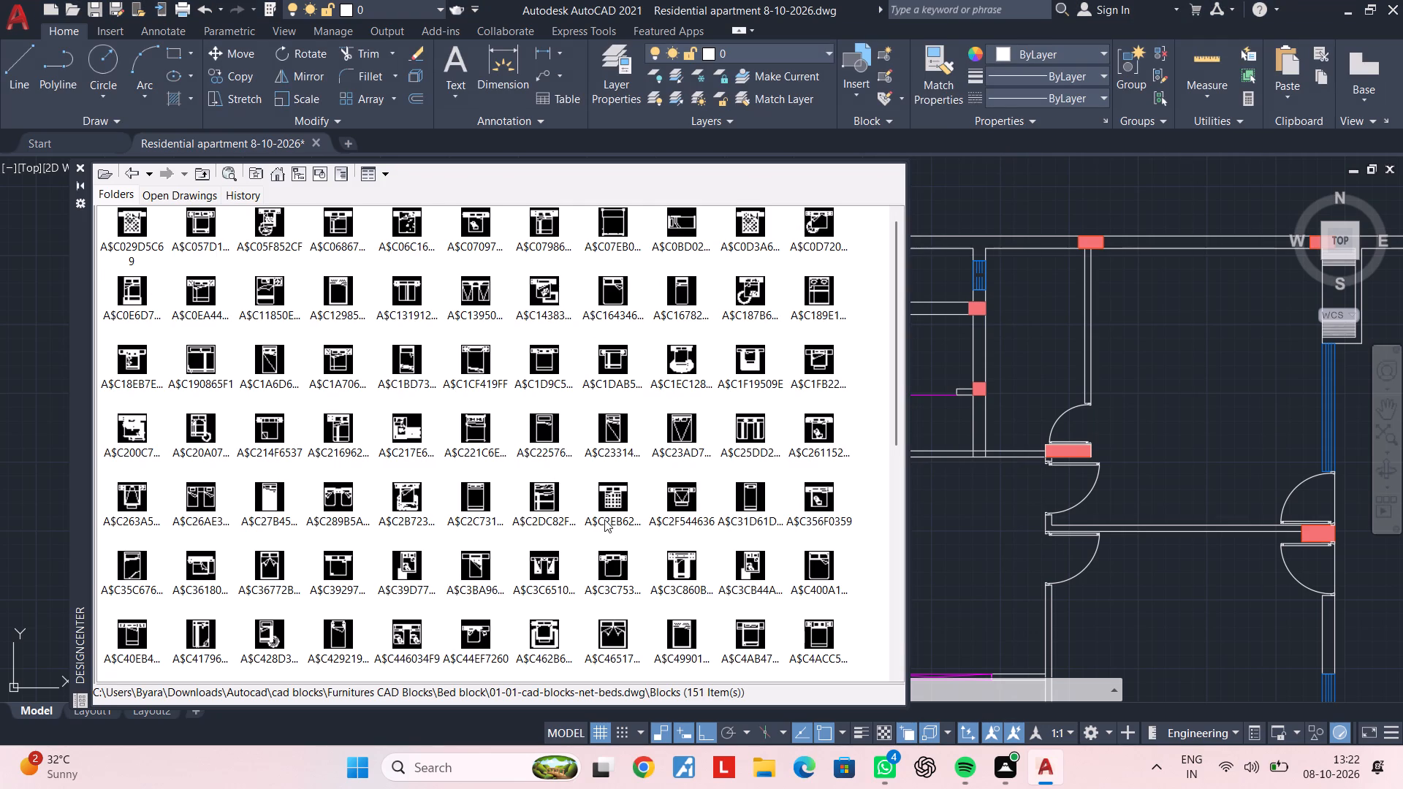
Browse the bed block collection for a suitable bed, previewing blocks A$C356F0359 and A$C6F88741C without inserting them.
double_click(811, 494)
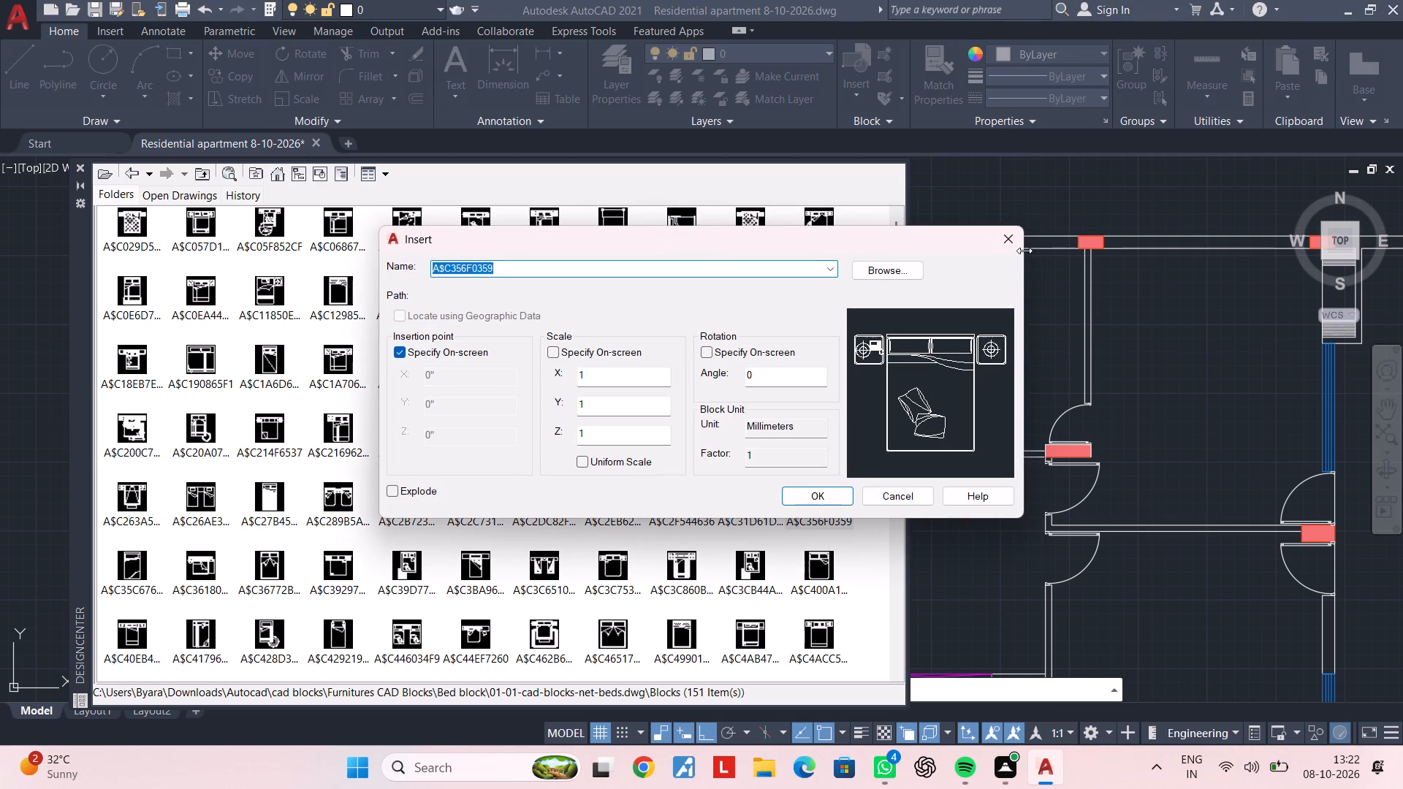
left_click(1016, 245)
scroll(710, 611, "down", 2)
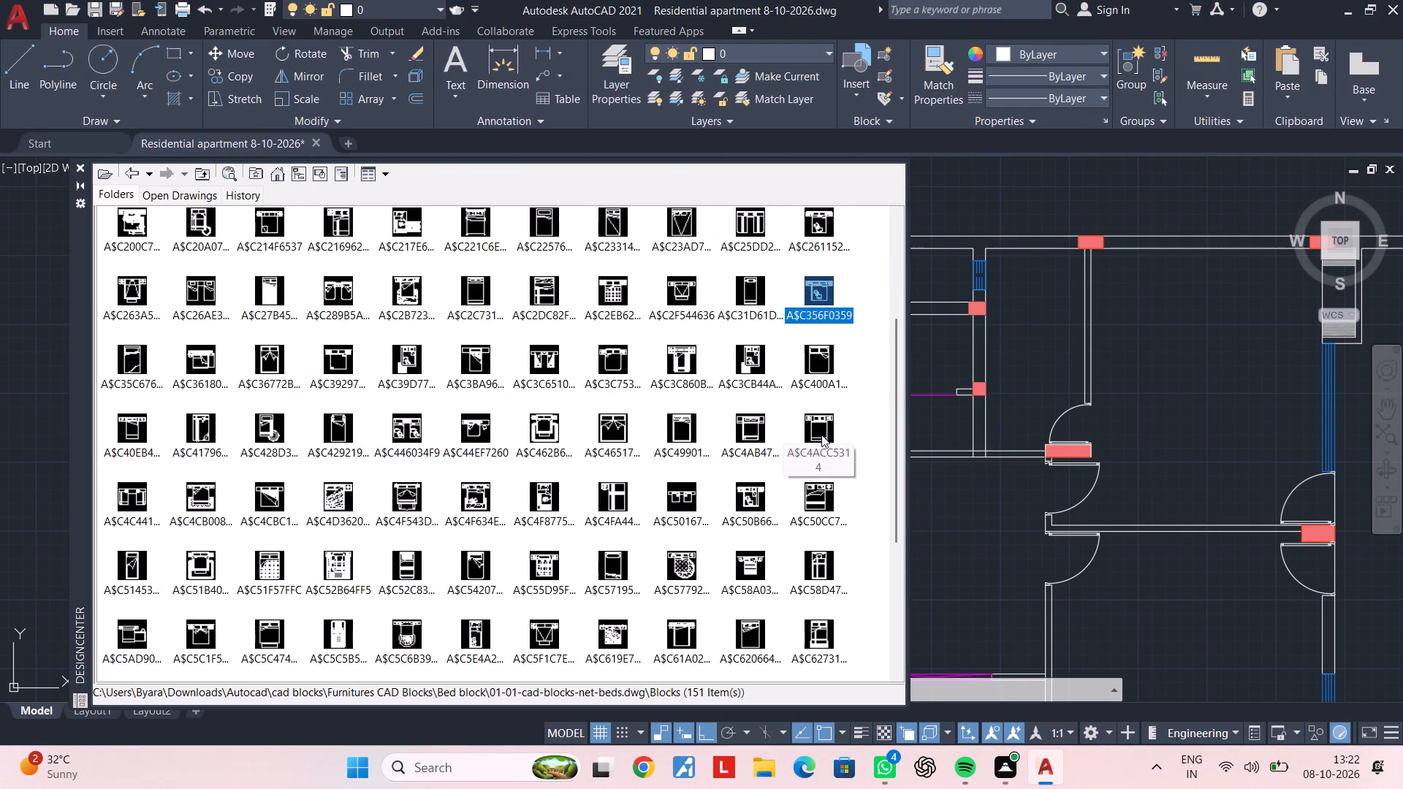
scroll(818, 553, "down", 1)
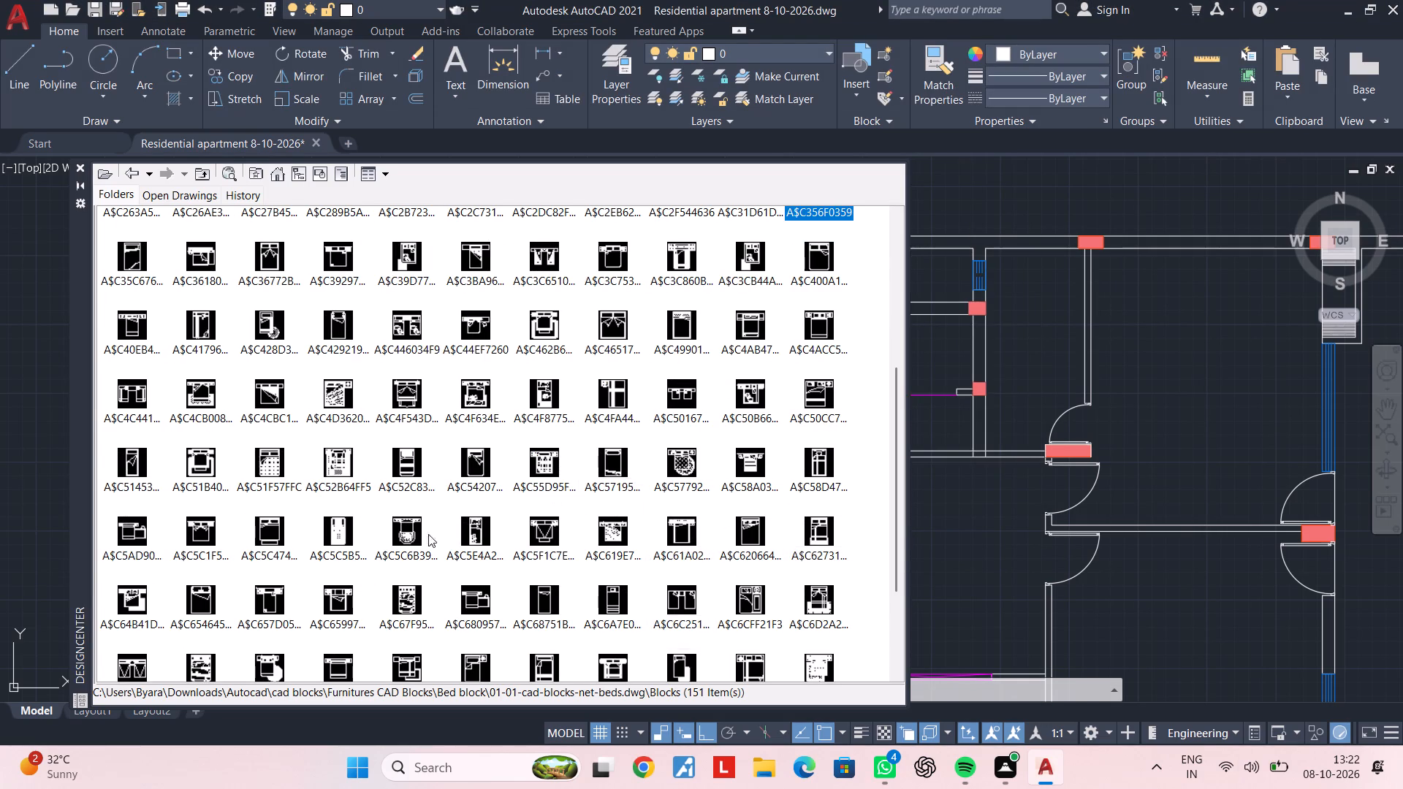
scroll(421, 536, "down", 2)
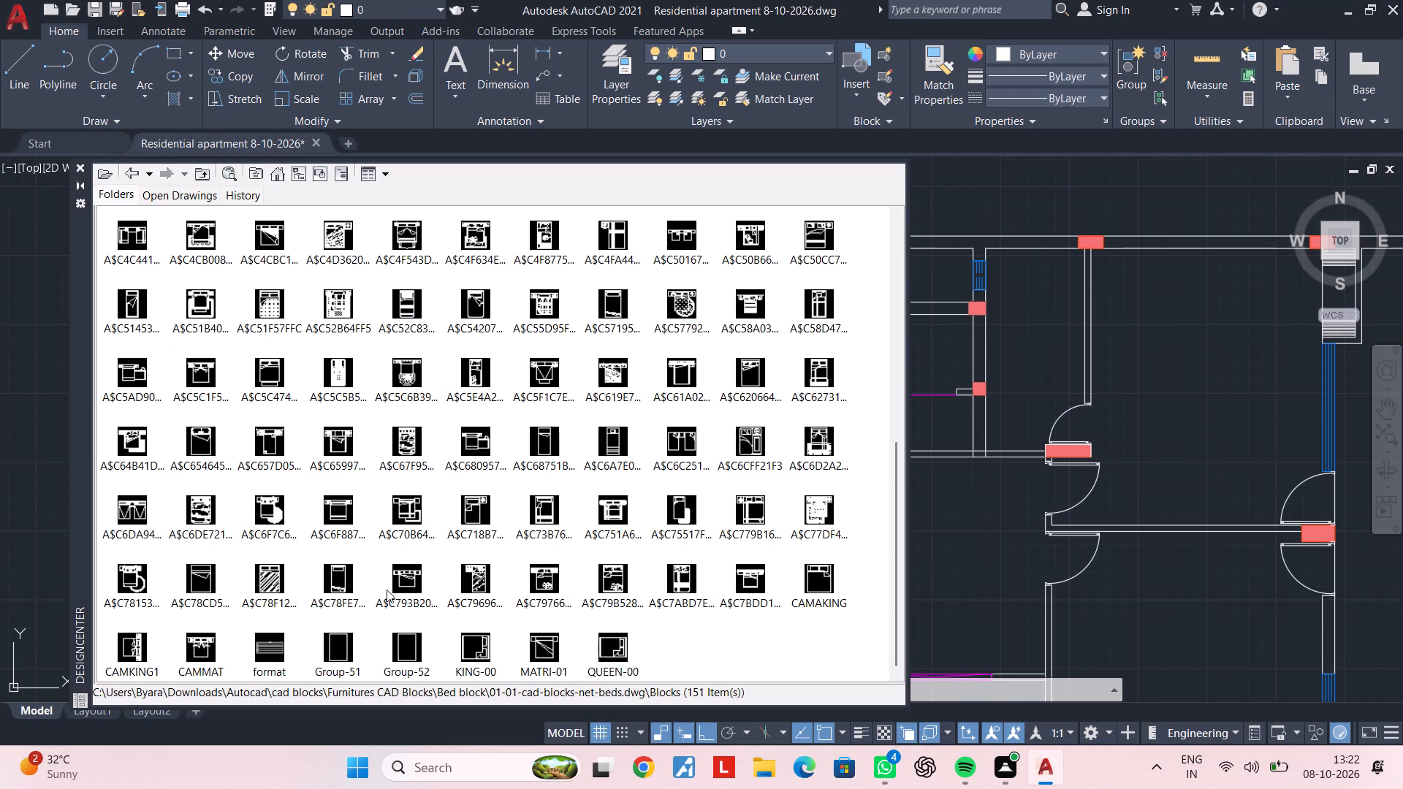
double_click(342, 506)
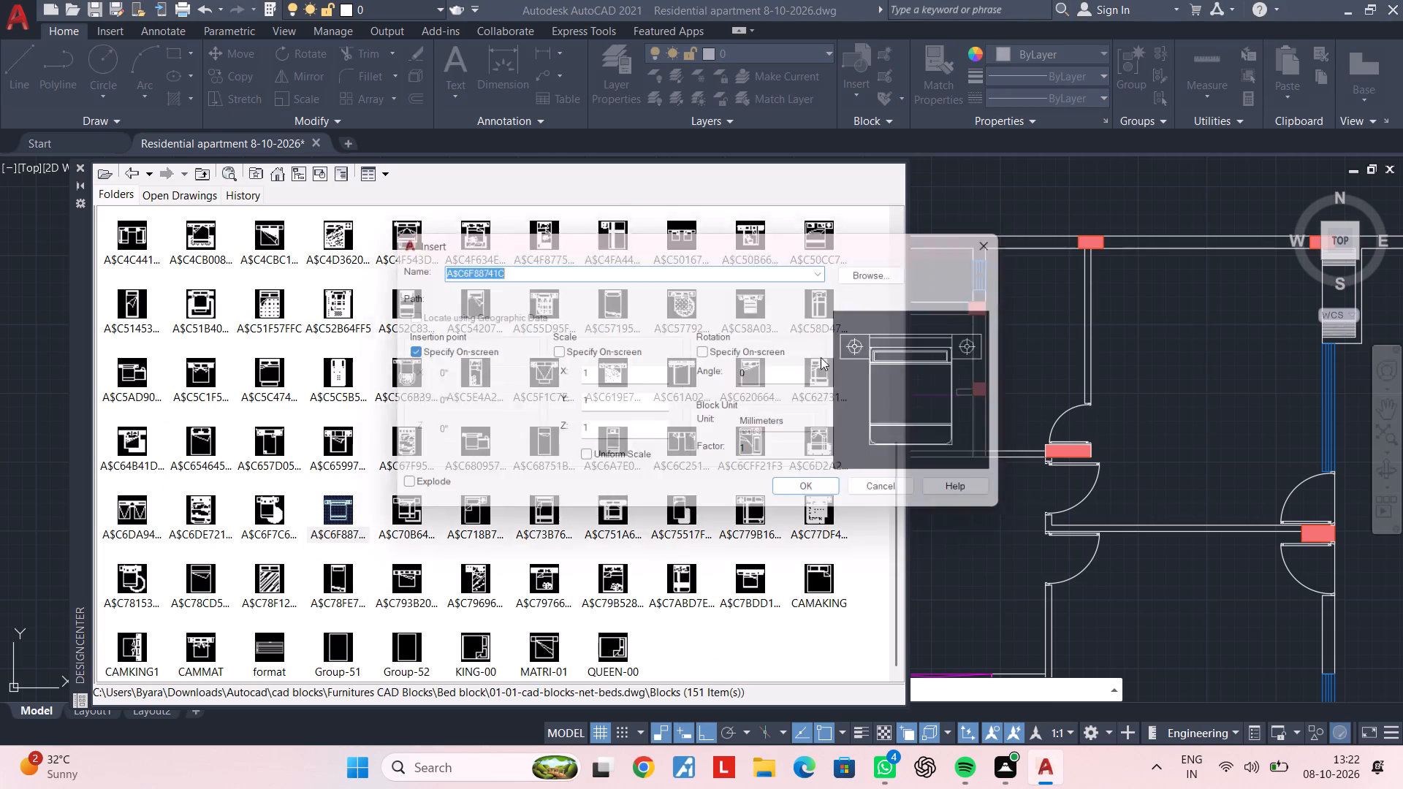
left_click(1004, 241)
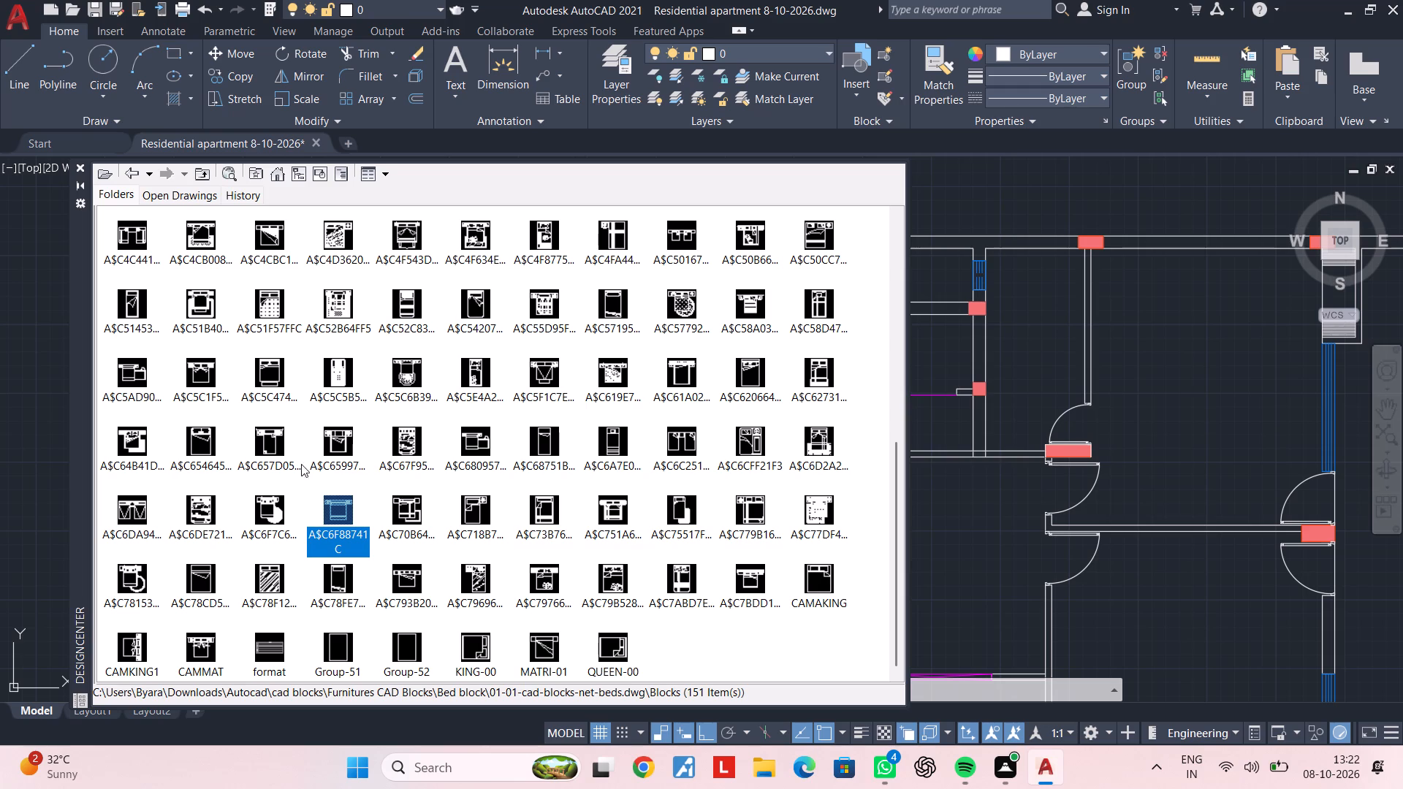
scroll(265, 441, "up", 2)
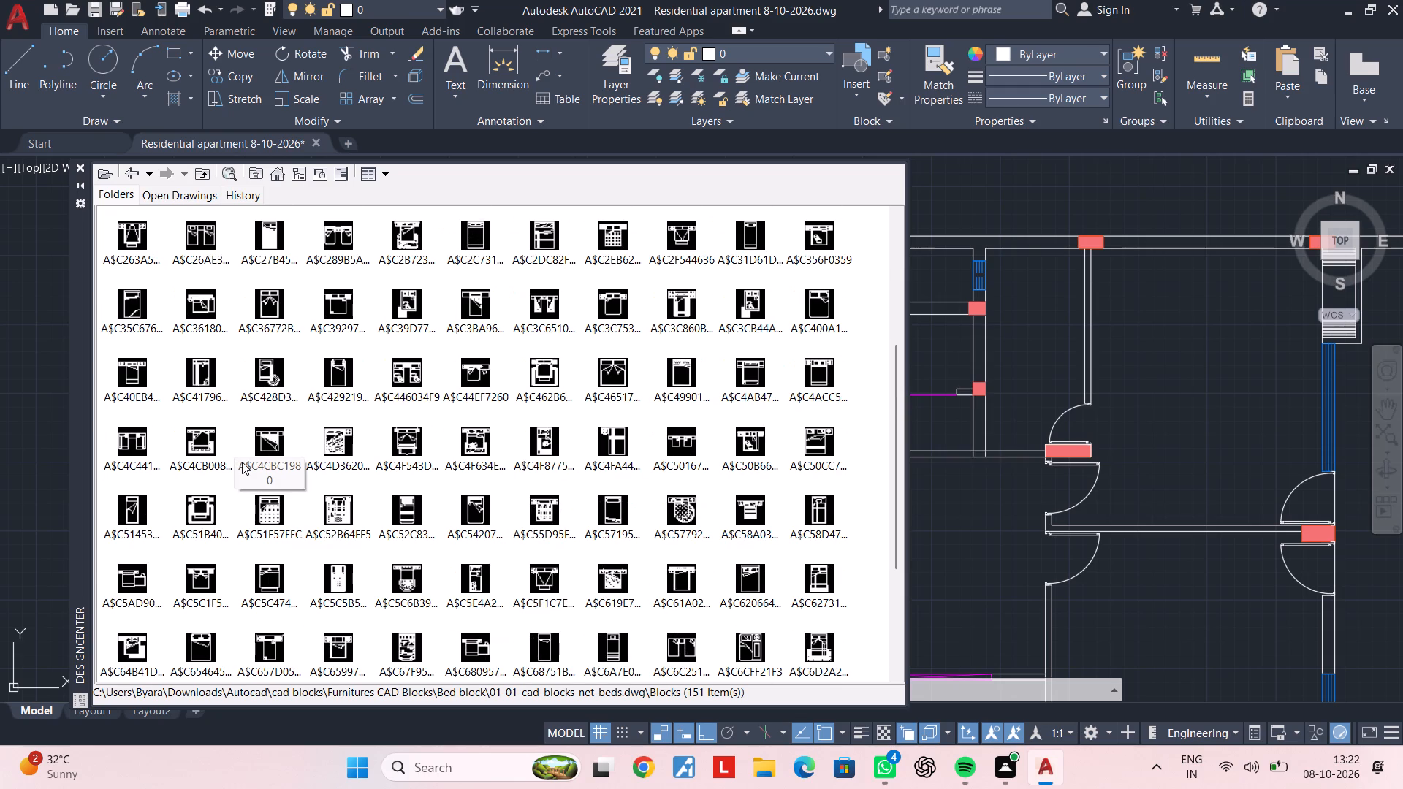
middle_click_drag(242, 481, 241, 521)
scroll(250, 489, "up", 2)
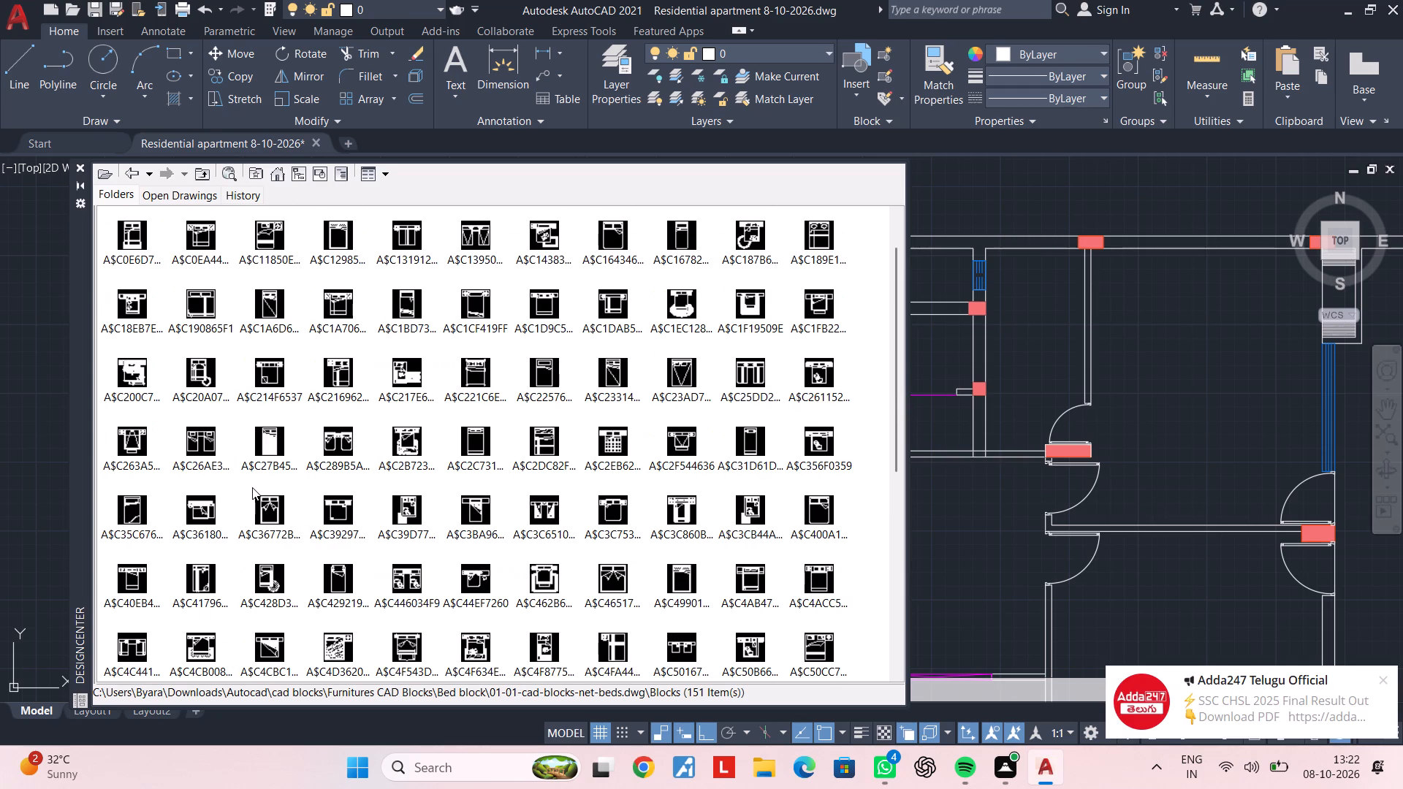
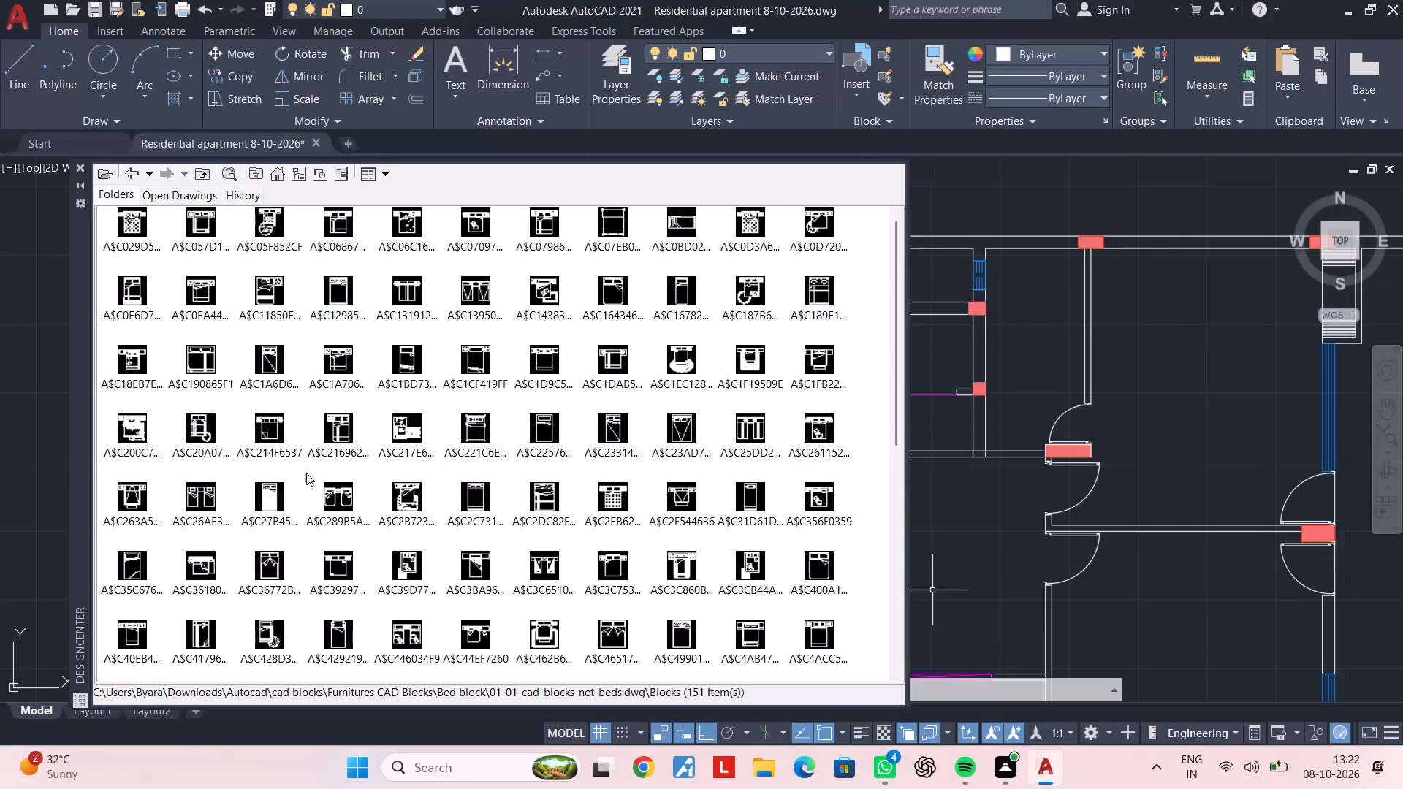
Browse the bed block collection for a suitable double bed, previewing candidates such as A$C1FB2205C, A$C18EB7ED0 and A$C4AB4758D without inserting them.
scroll(306, 479, "up", 2)
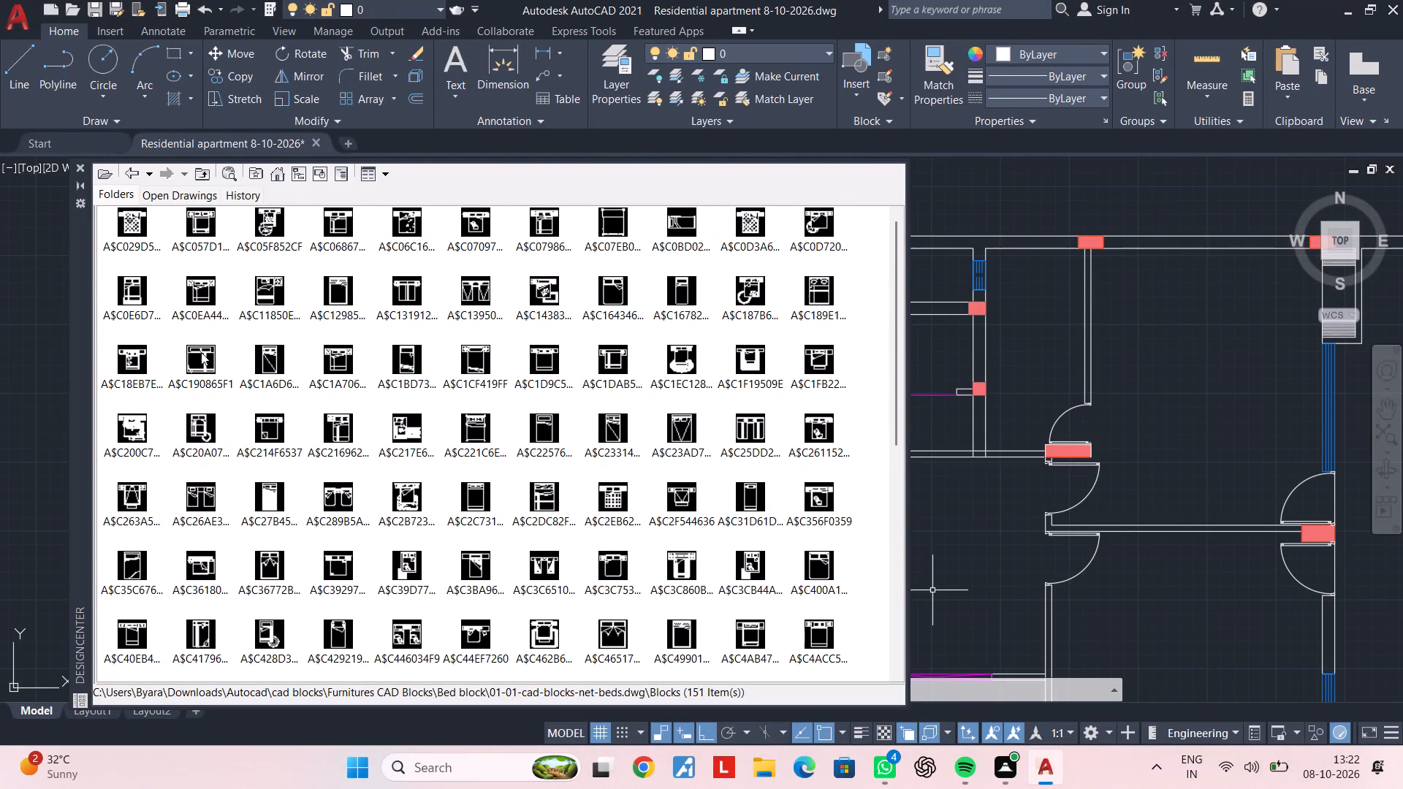
scroll(201, 352, "down", 2)
scroll(320, 376, "down", 5)
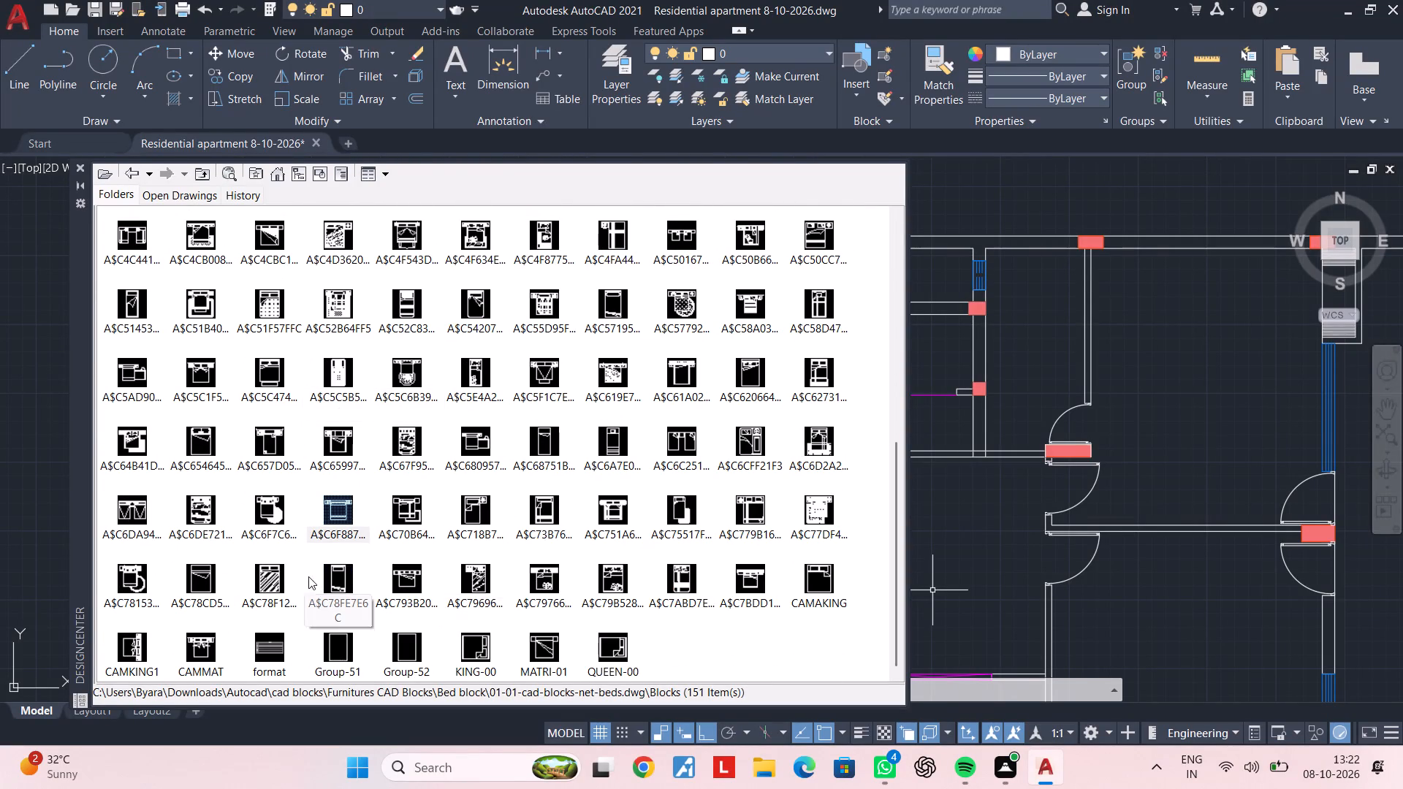
scroll(742, 499, "up", 5)
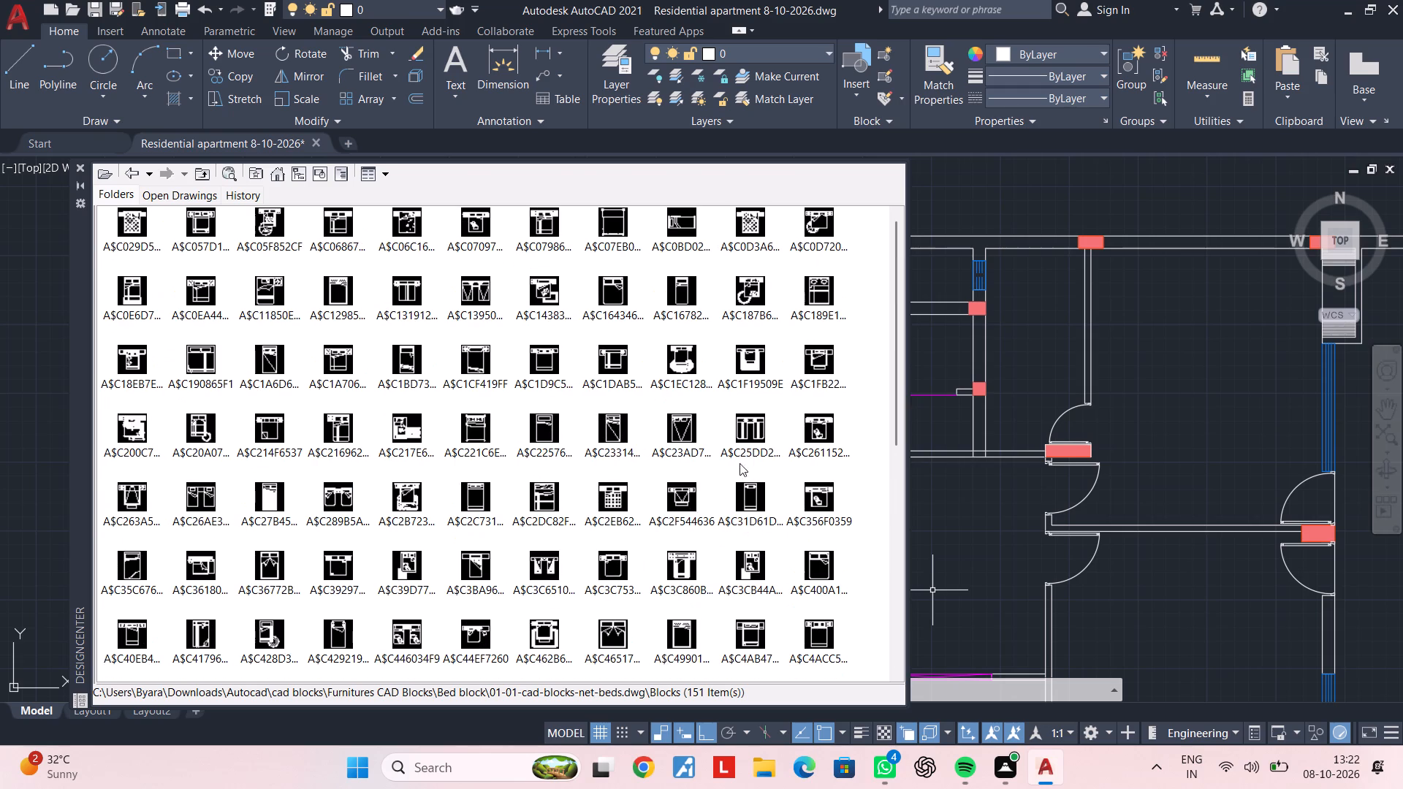
scroll(813, 405, "up", 2)
scroll(821, 343, "up", 2)
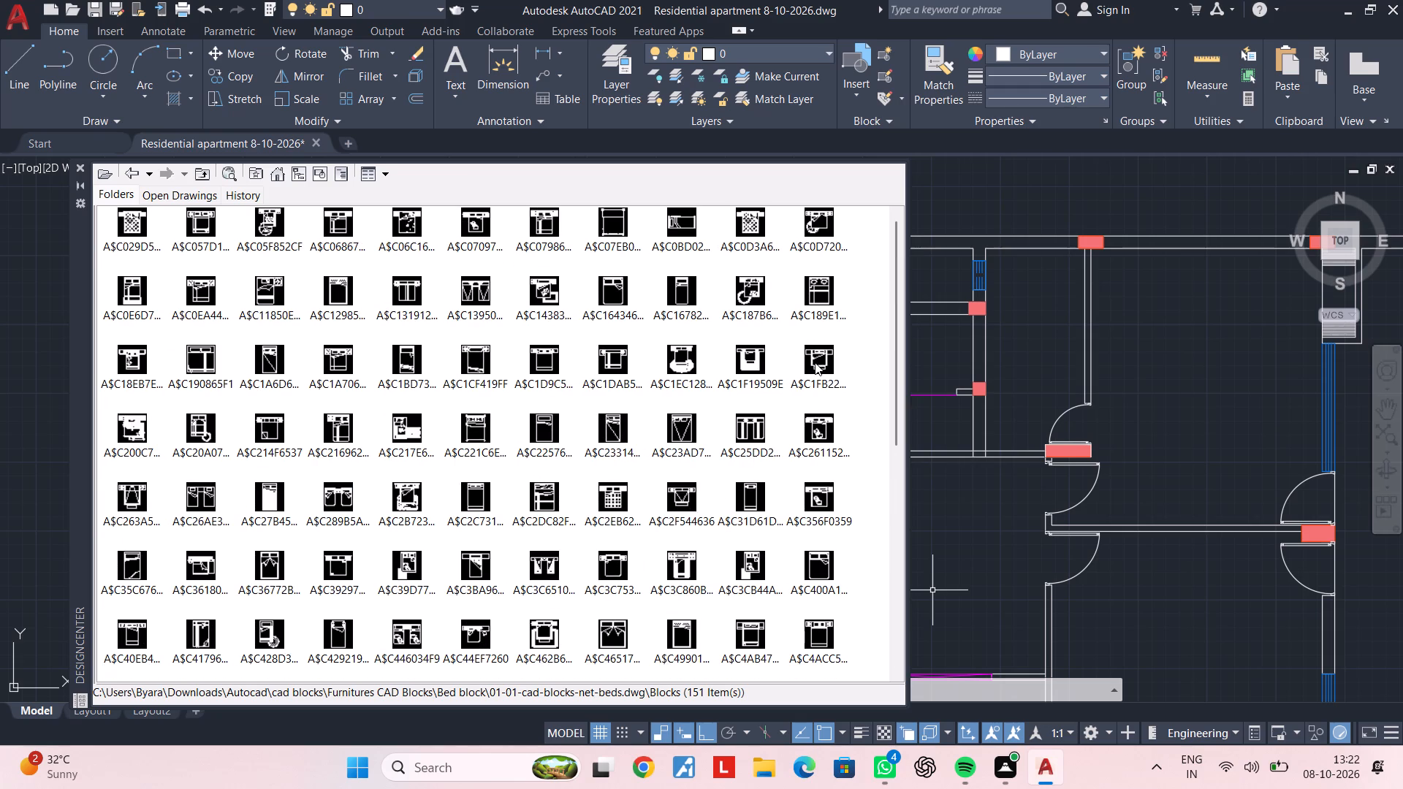
double_click(815, 362)
left_click(1014, 242)
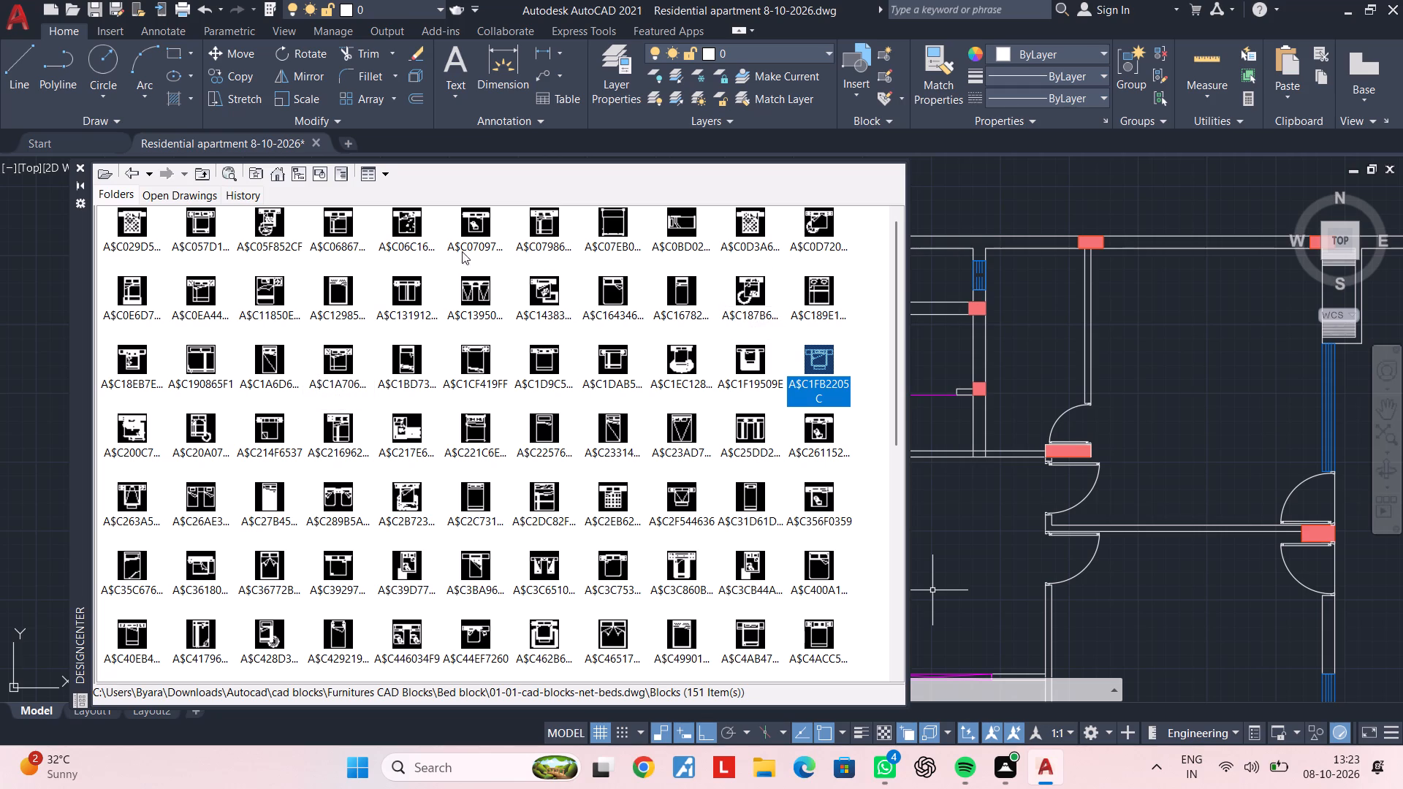
scroll(463, 251, "up", 2)
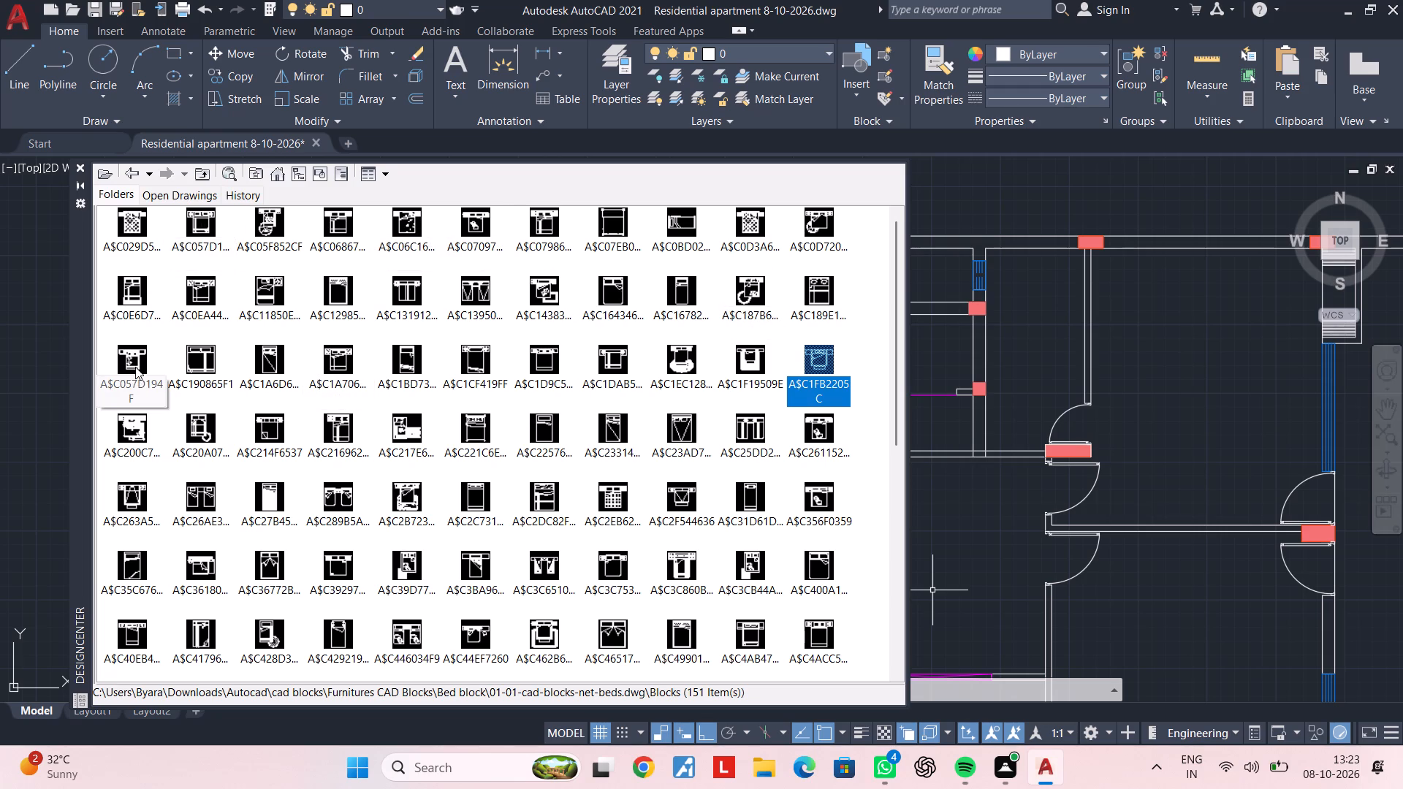
double_click(135, 367)
left_click(1008, 246)
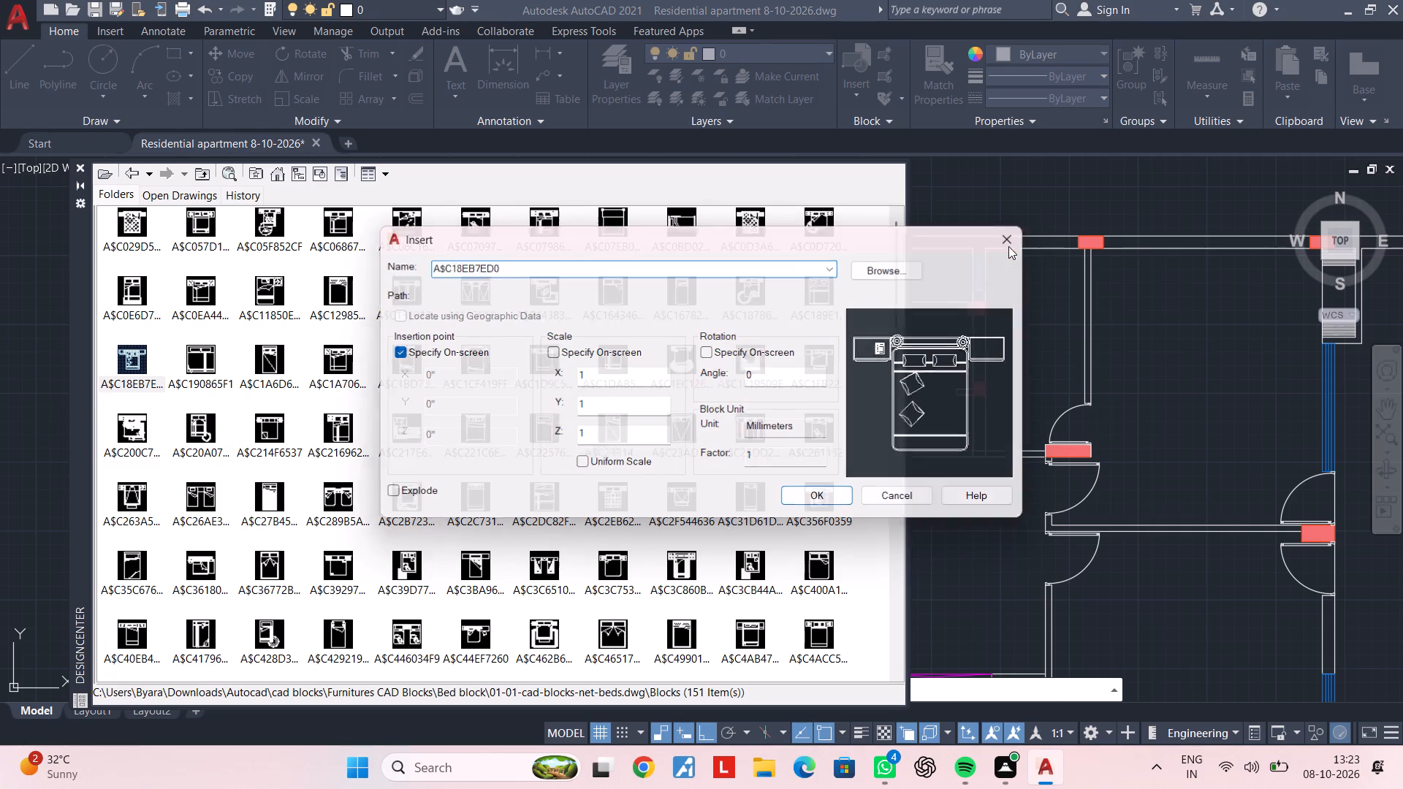
scroll(185, 615, "down", 4)
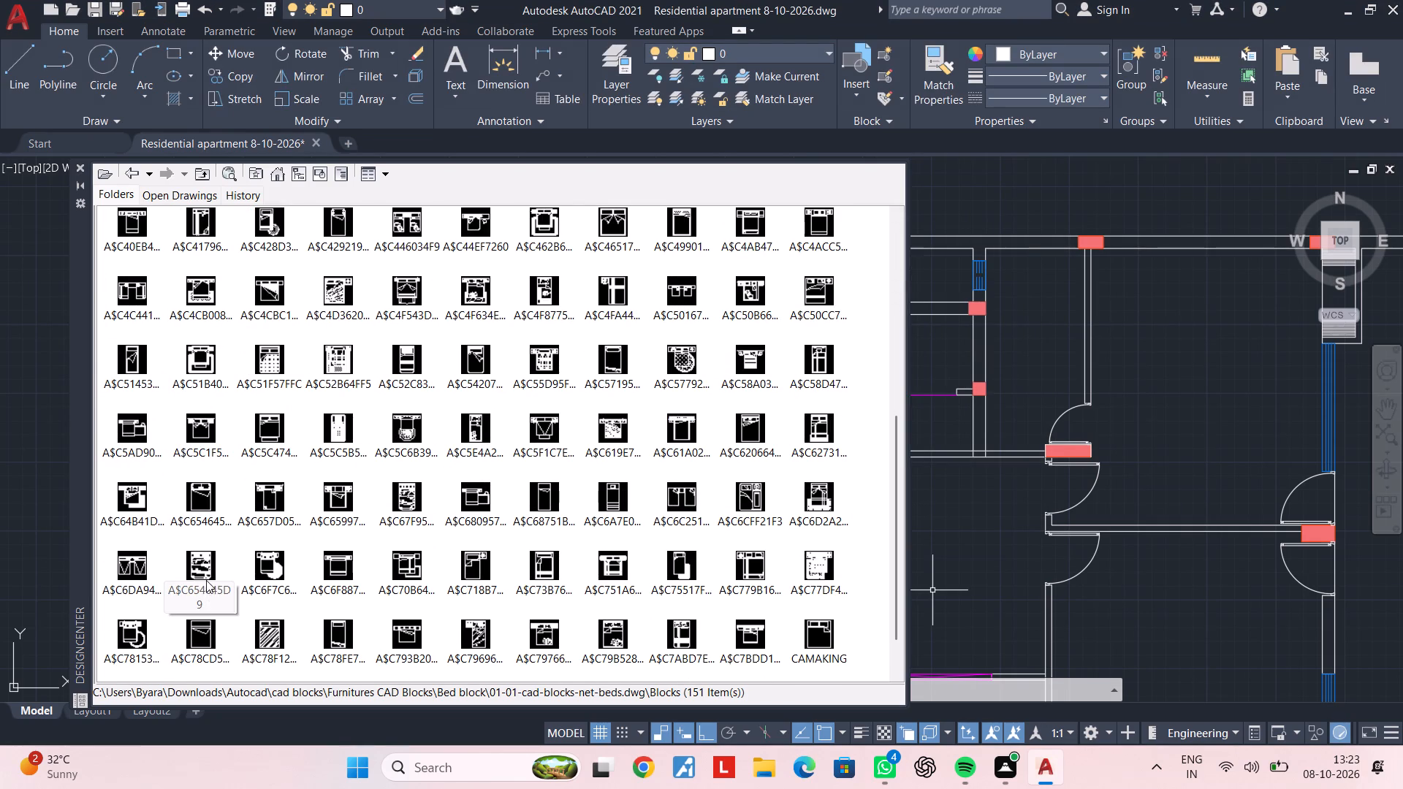
double_click(340, 495)
left_click(1008, 244)
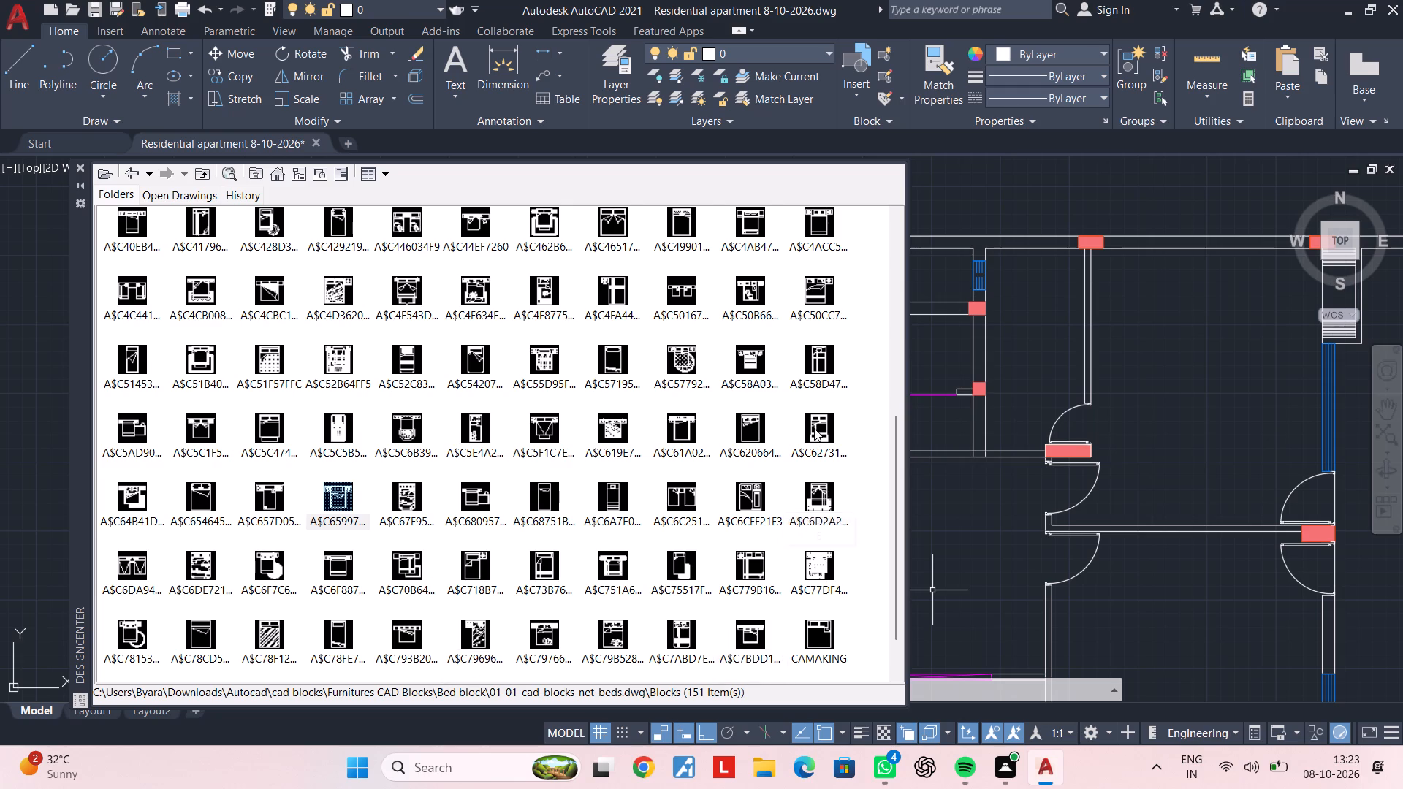
scroll(813, 427, "up", 1)
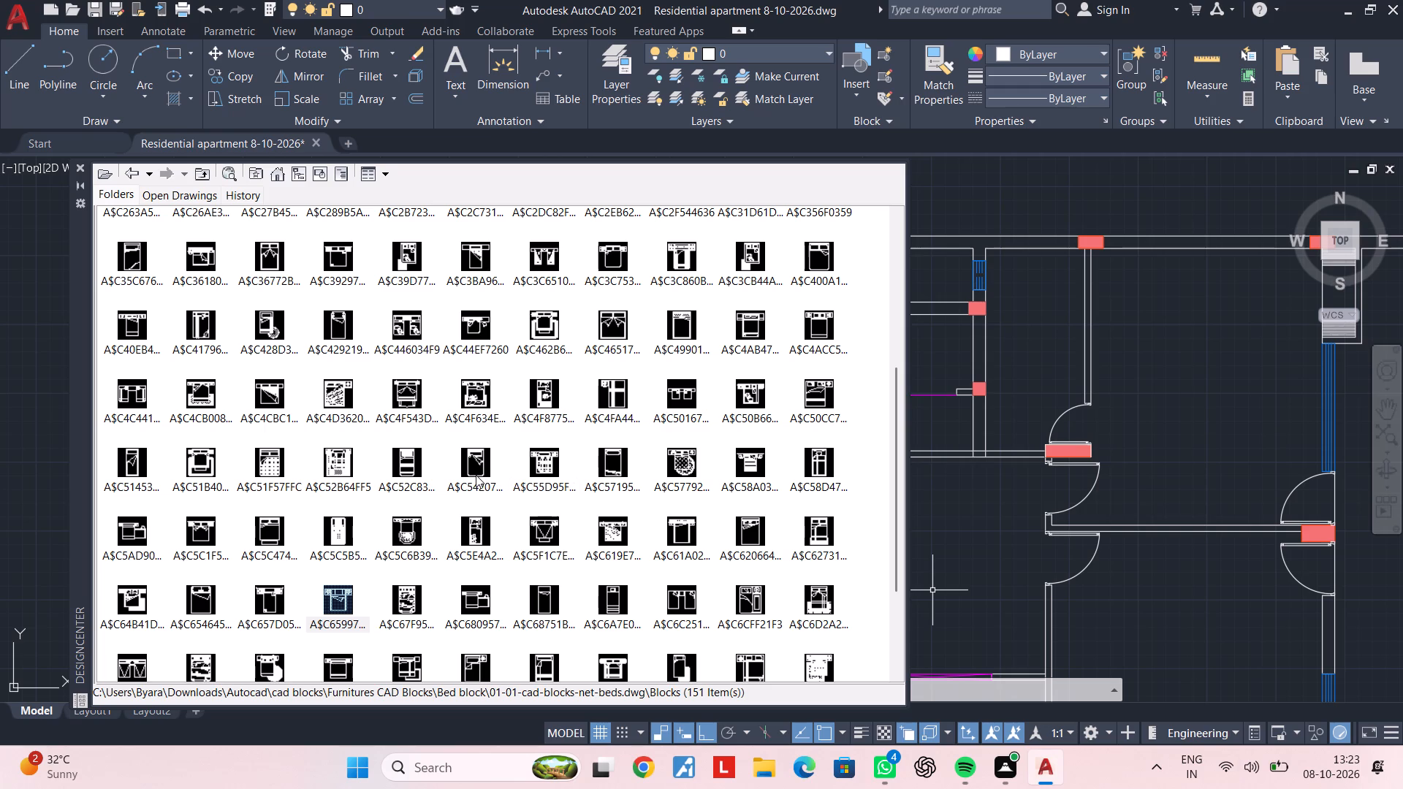
scroll(151, 468, "up", 1)
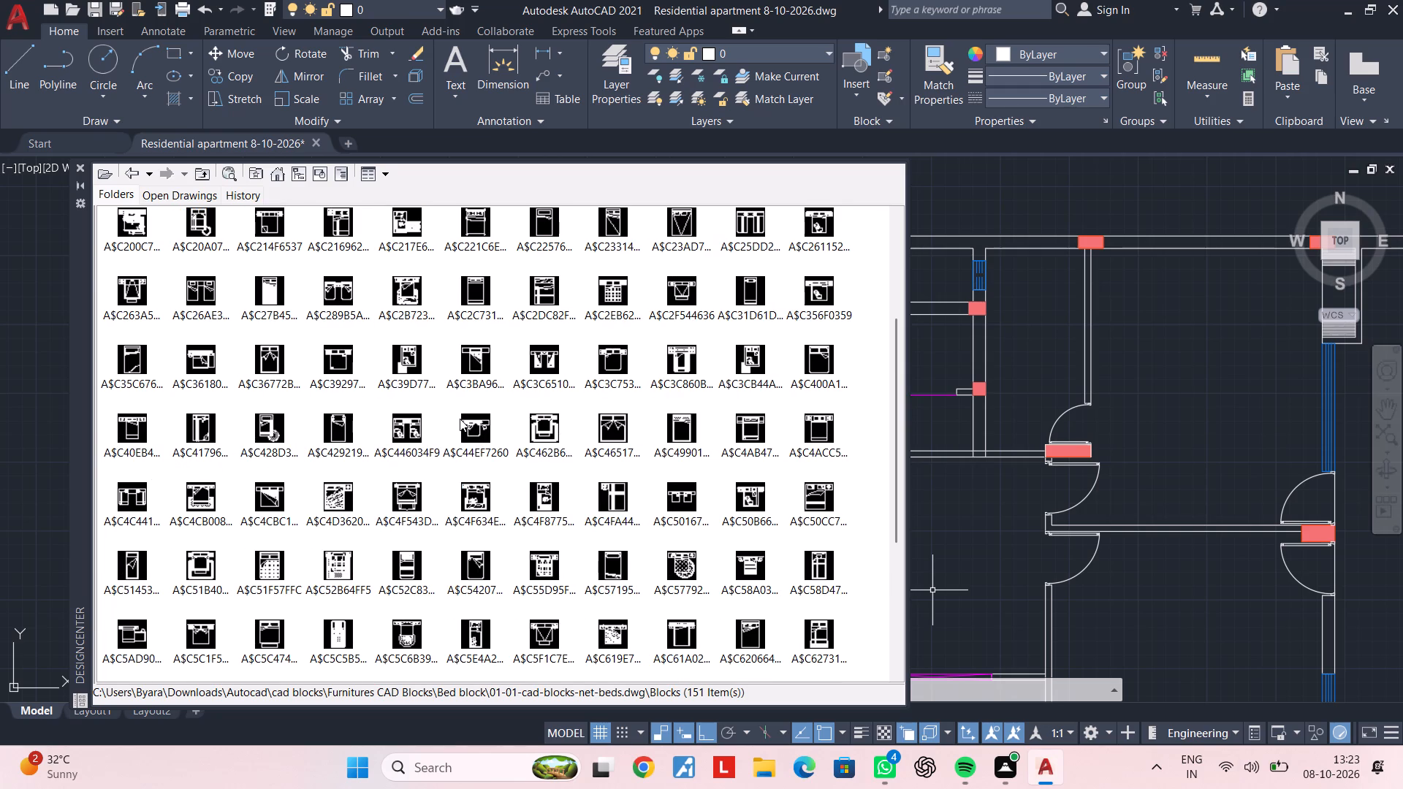
double_click(759, 418)
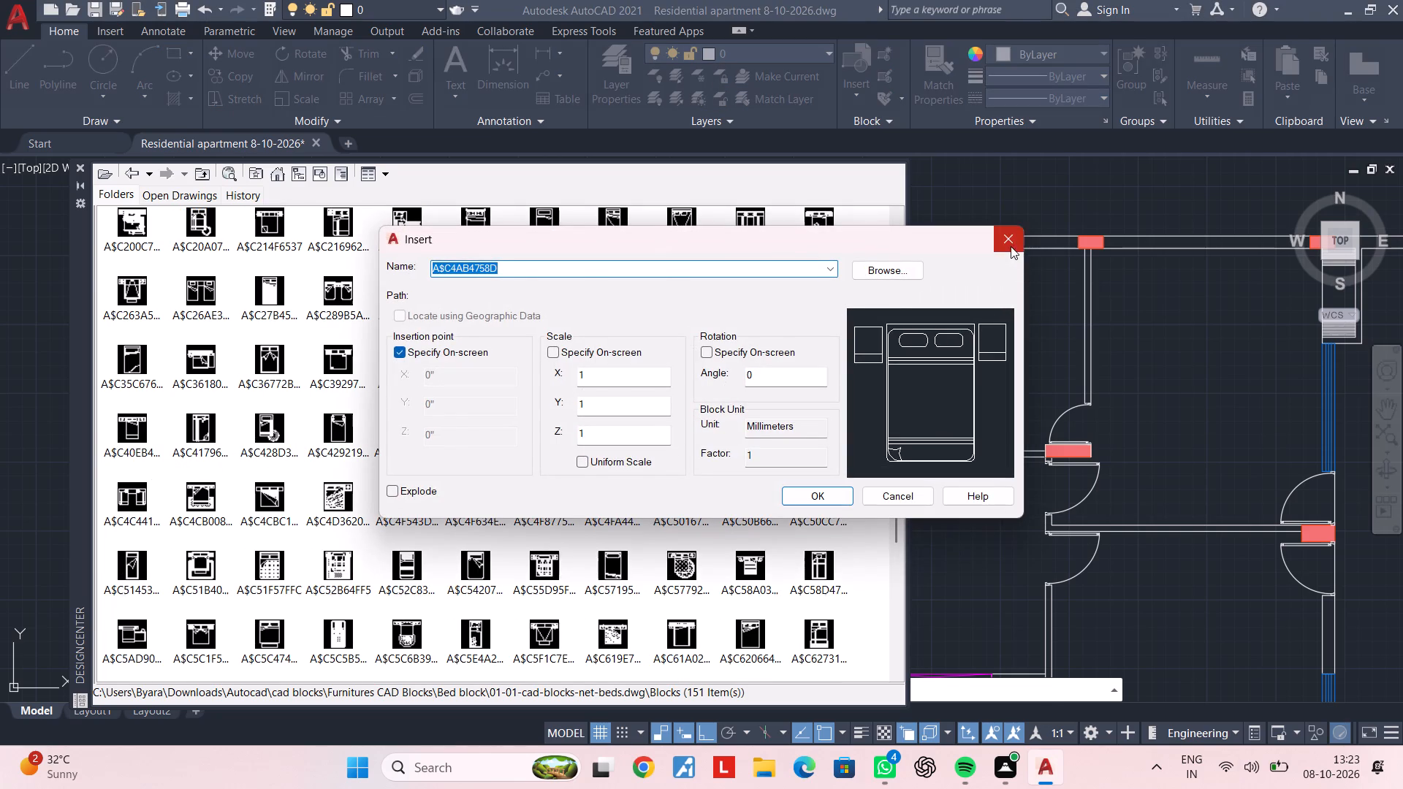
left_click(1011, 246)
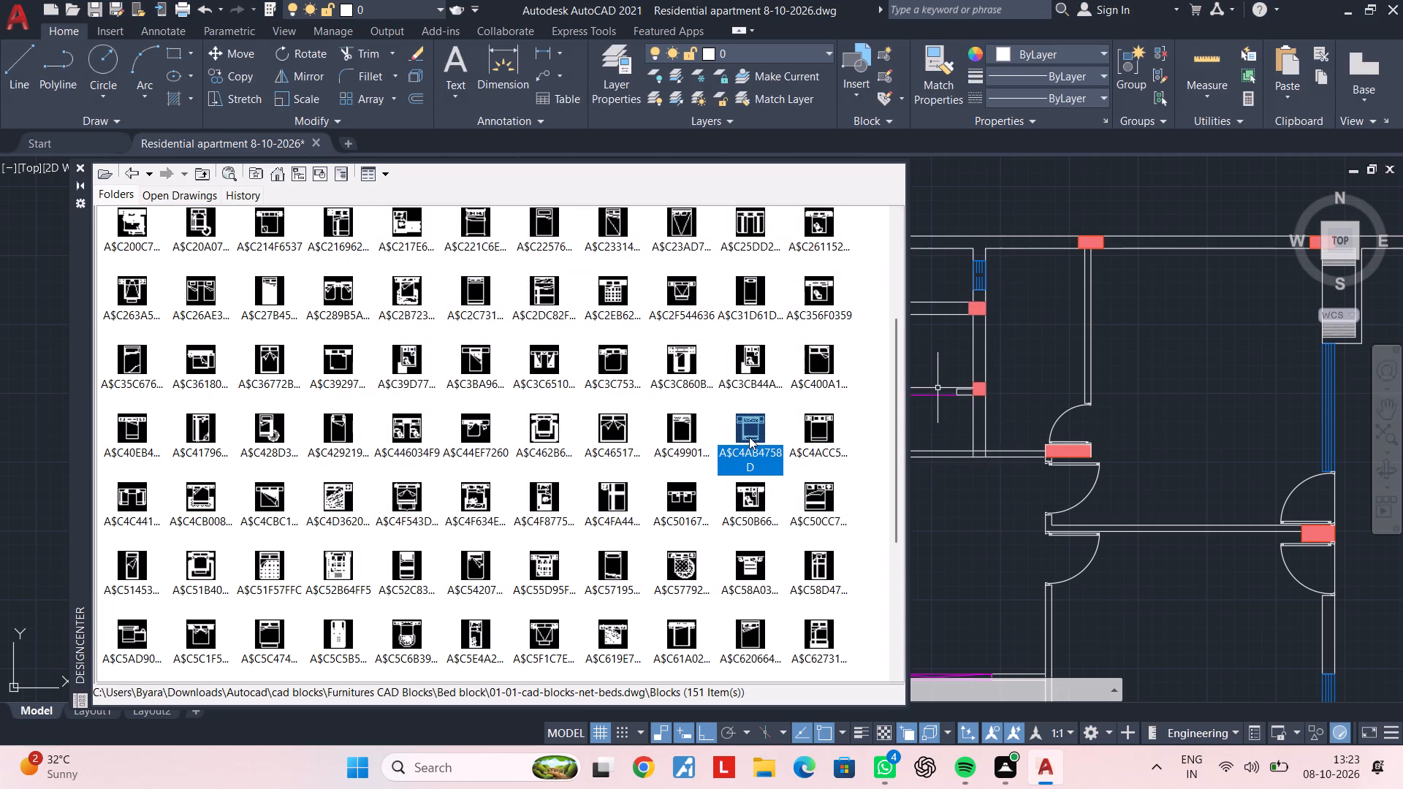
Insert bed block A$C4AB4758D in the upper-right room of the typical floor plan, near the door column, and close DesignCenter.
left_click_drag(749, 437, 1106, 436)
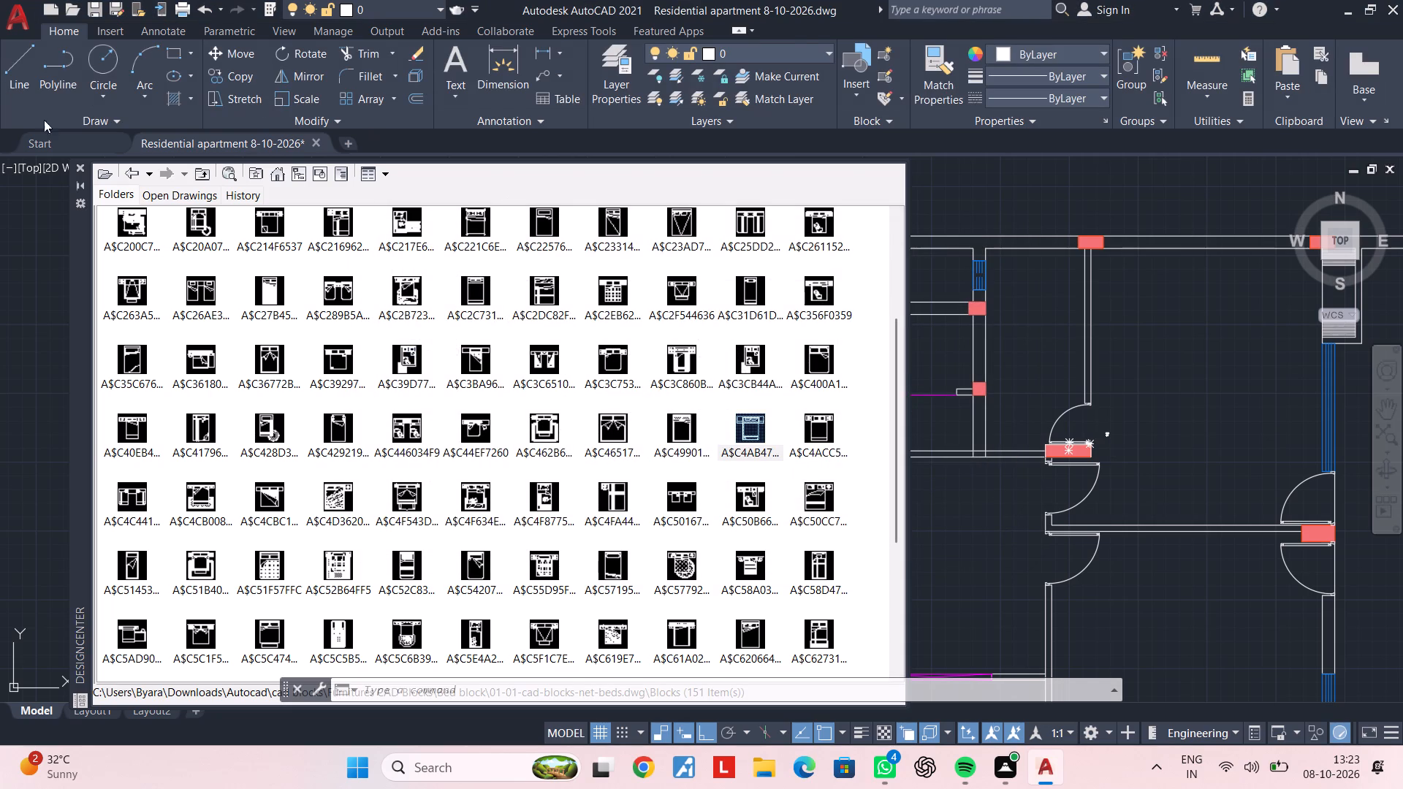
left_click(83, 169)
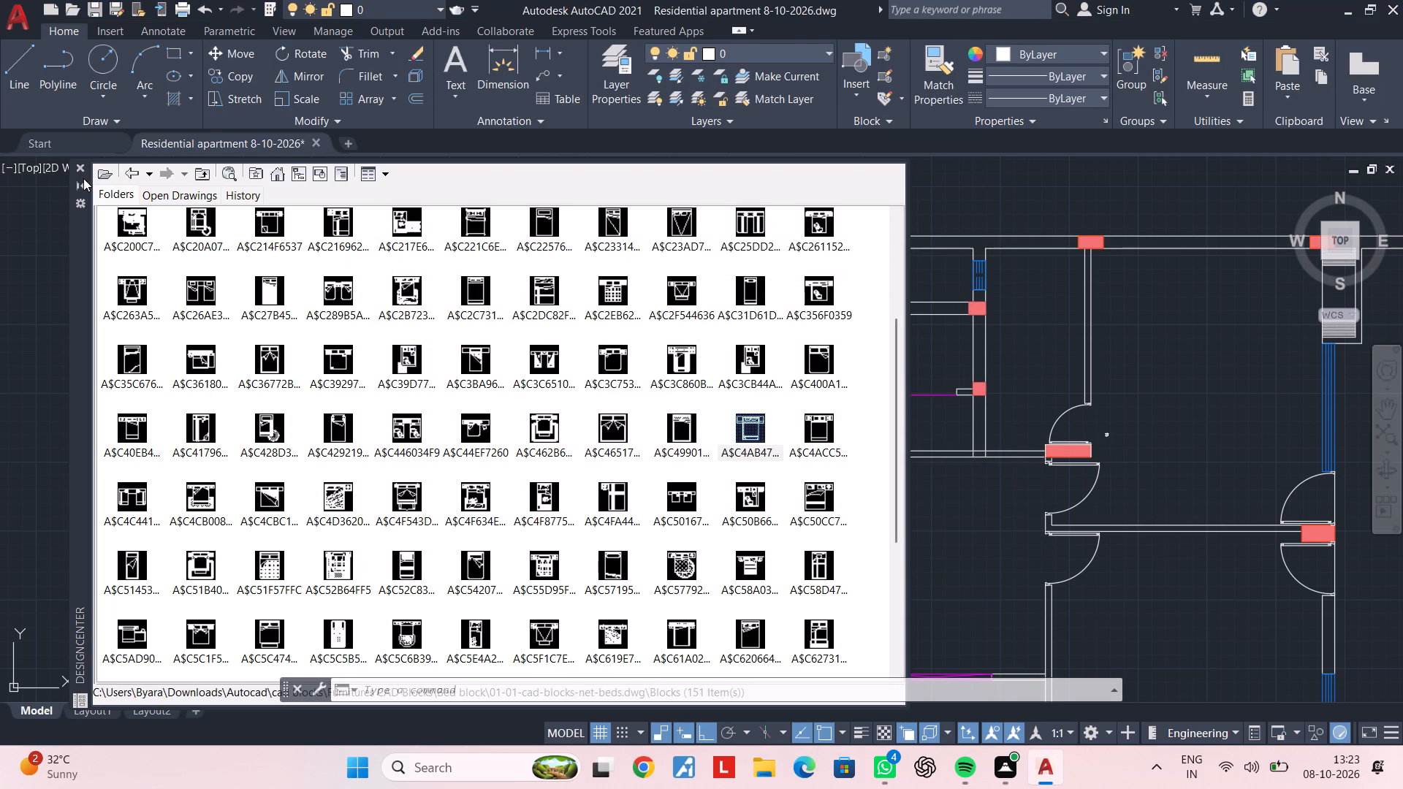
left_click(78, 163)
left_click(78, 163)
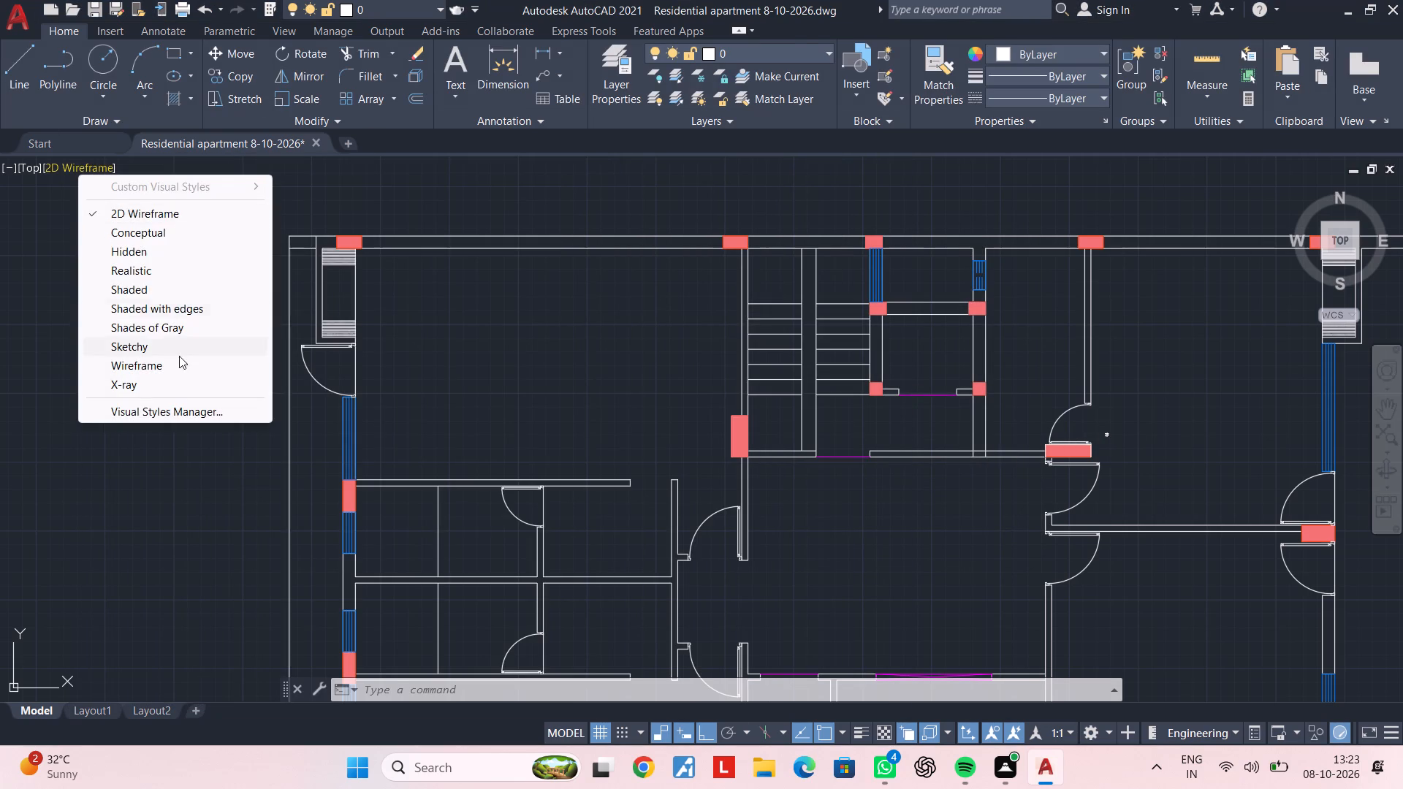
left_click(110, 444)
key("Escape")
key("Escape")
key("Escape")
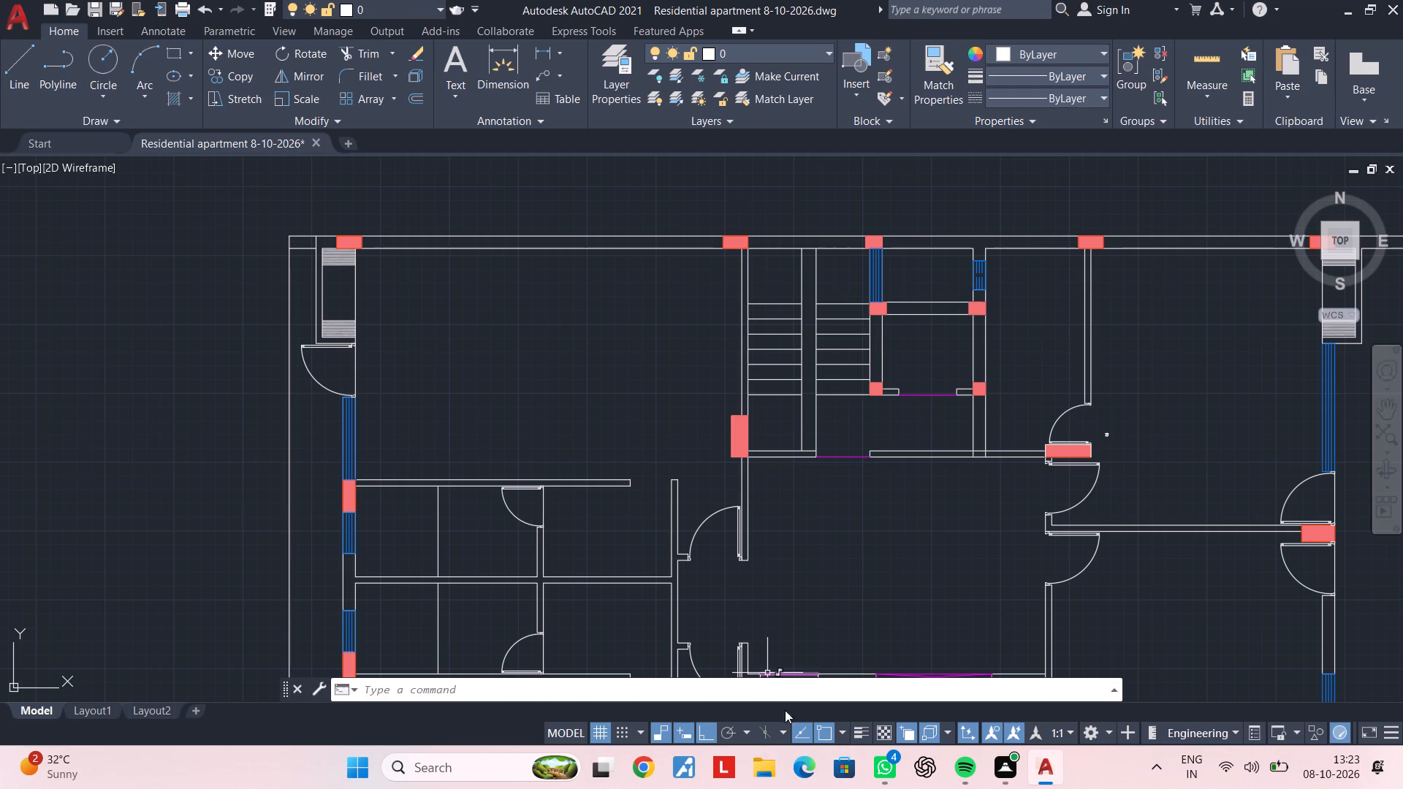
key("Escape")
key("Escape")
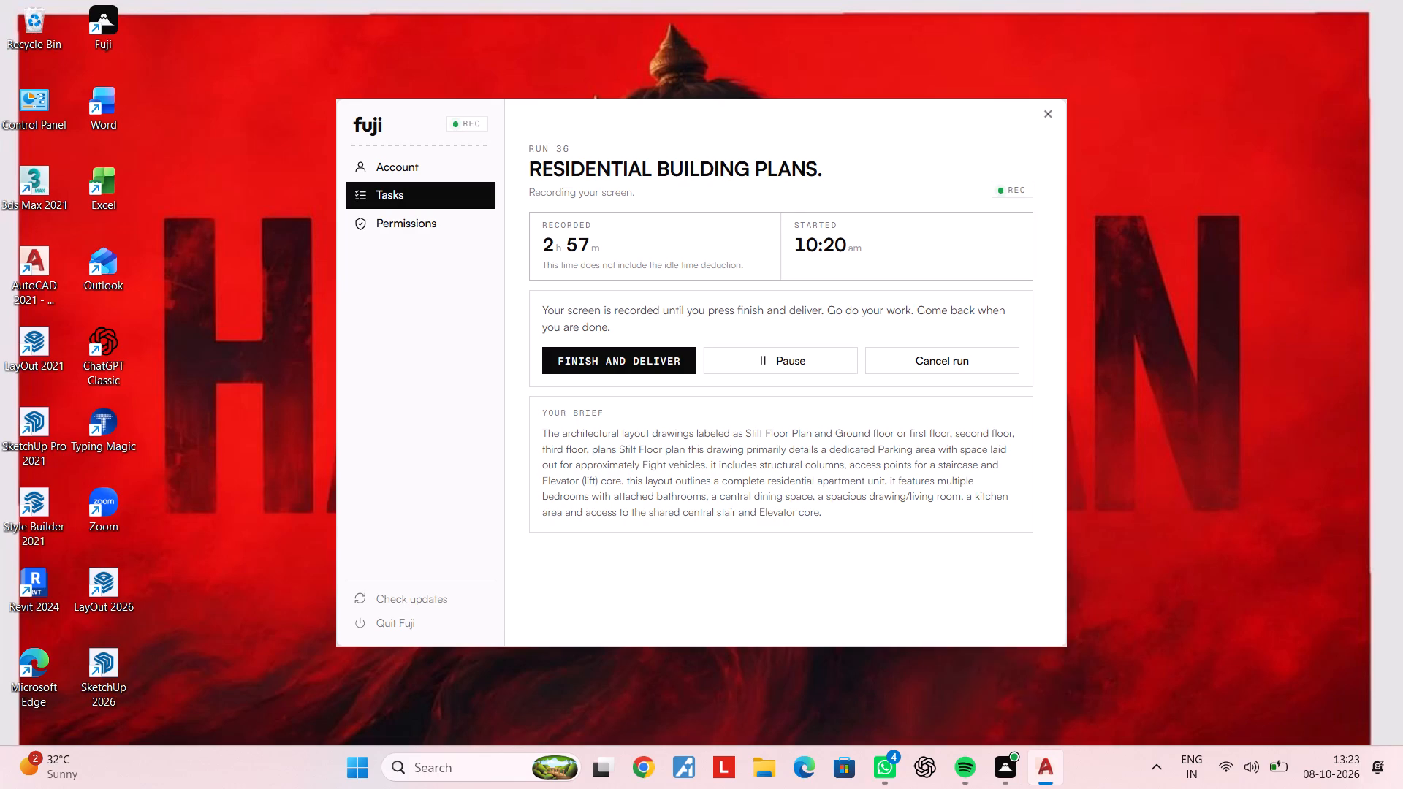
key("Escape")
Scale up the tiny inserted bed block freehand by a factor of about 1'-10" so it reads at furniture size in the room.
middle_click_drag(1160, 503, 975, 502)
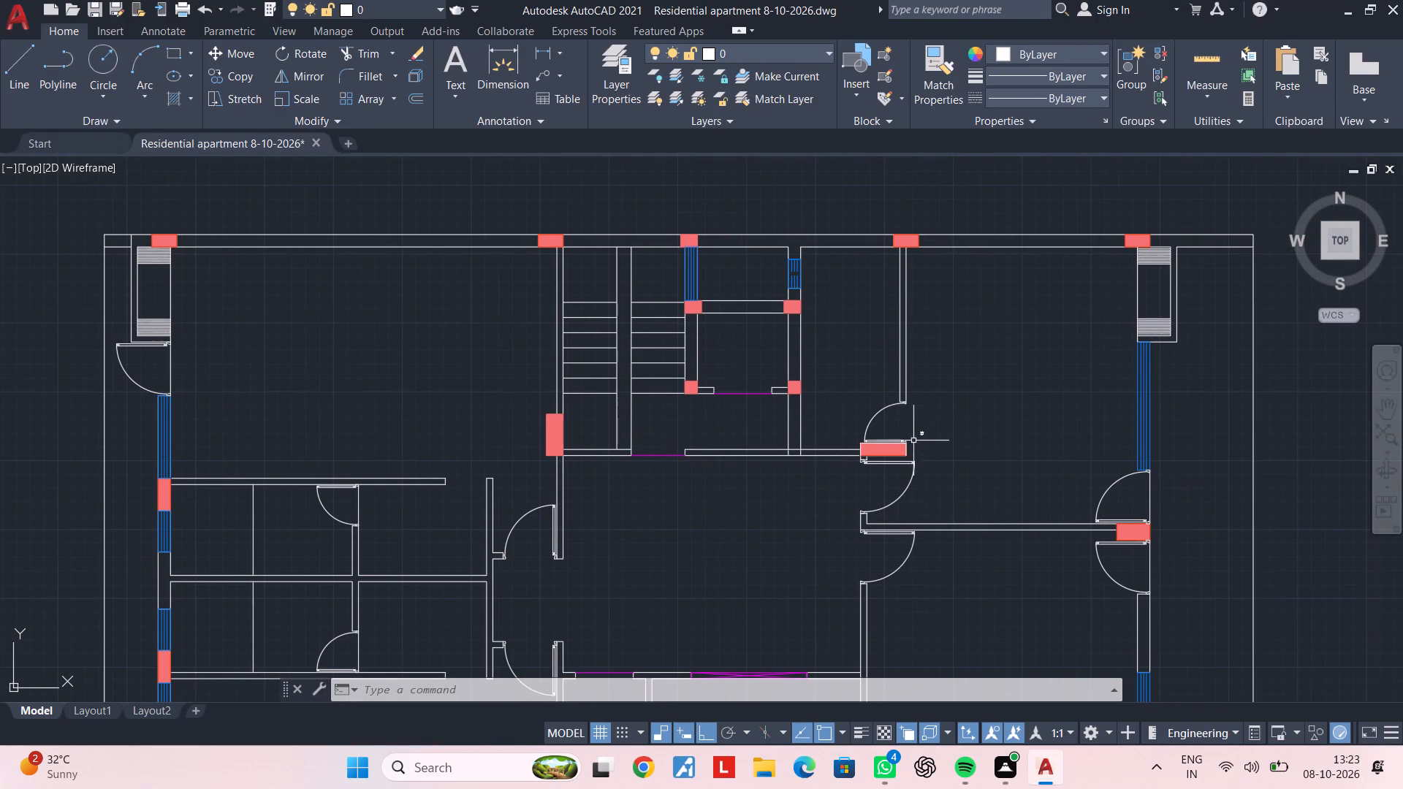
scroll(920, 435, "up", 5)
left_click_drag(907, 373, 900, 386)
left_click(812, 484)
type("sc")
key("space")
left_click_drag(855, 485, 853, 492)
scroll(831, 522, "down", 5)
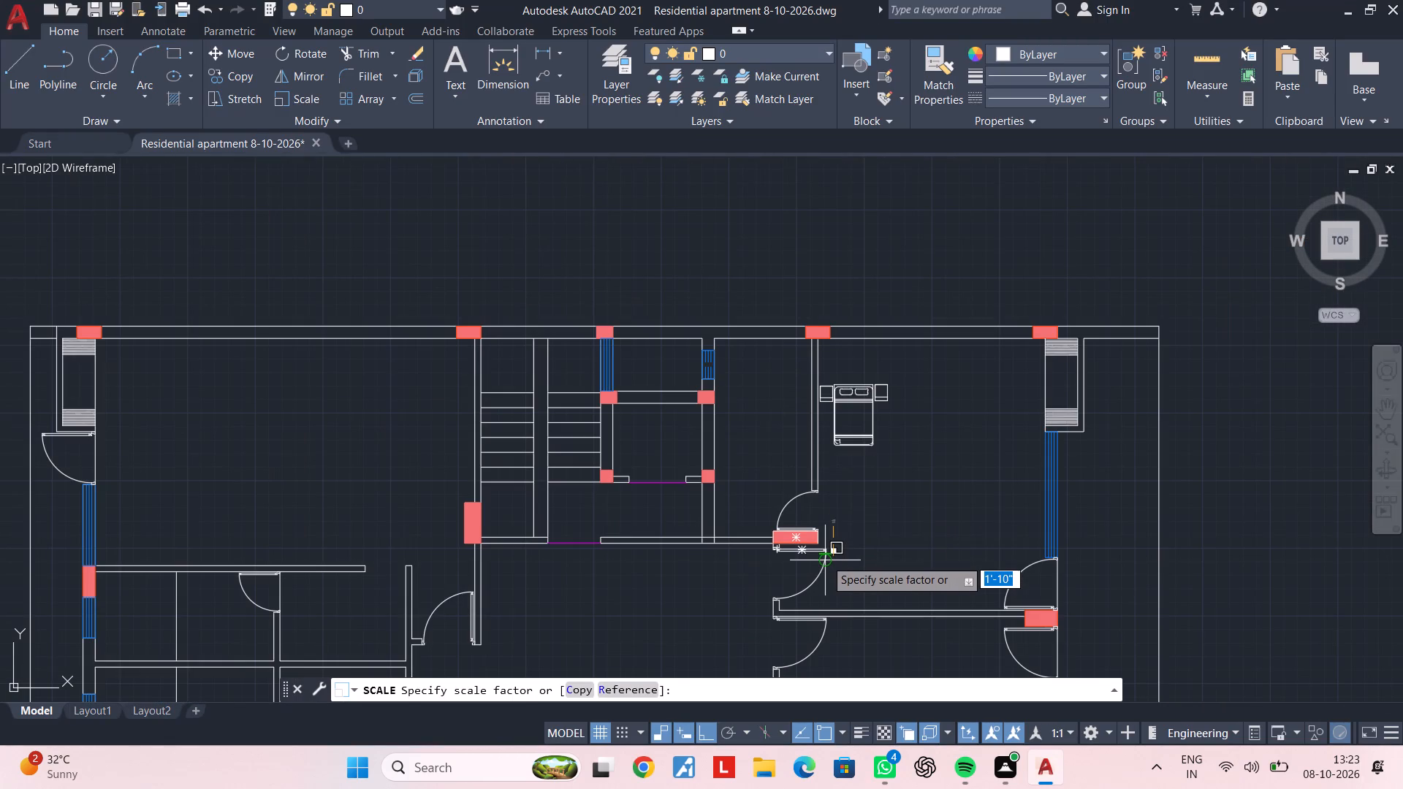
left_click(825, 561)
key("Escape")
key("Escape")
Move the bed about 38 feet across the plan into the upper-left bedroom, switching Ortho off to place it and back on.
left_click(871, 444)
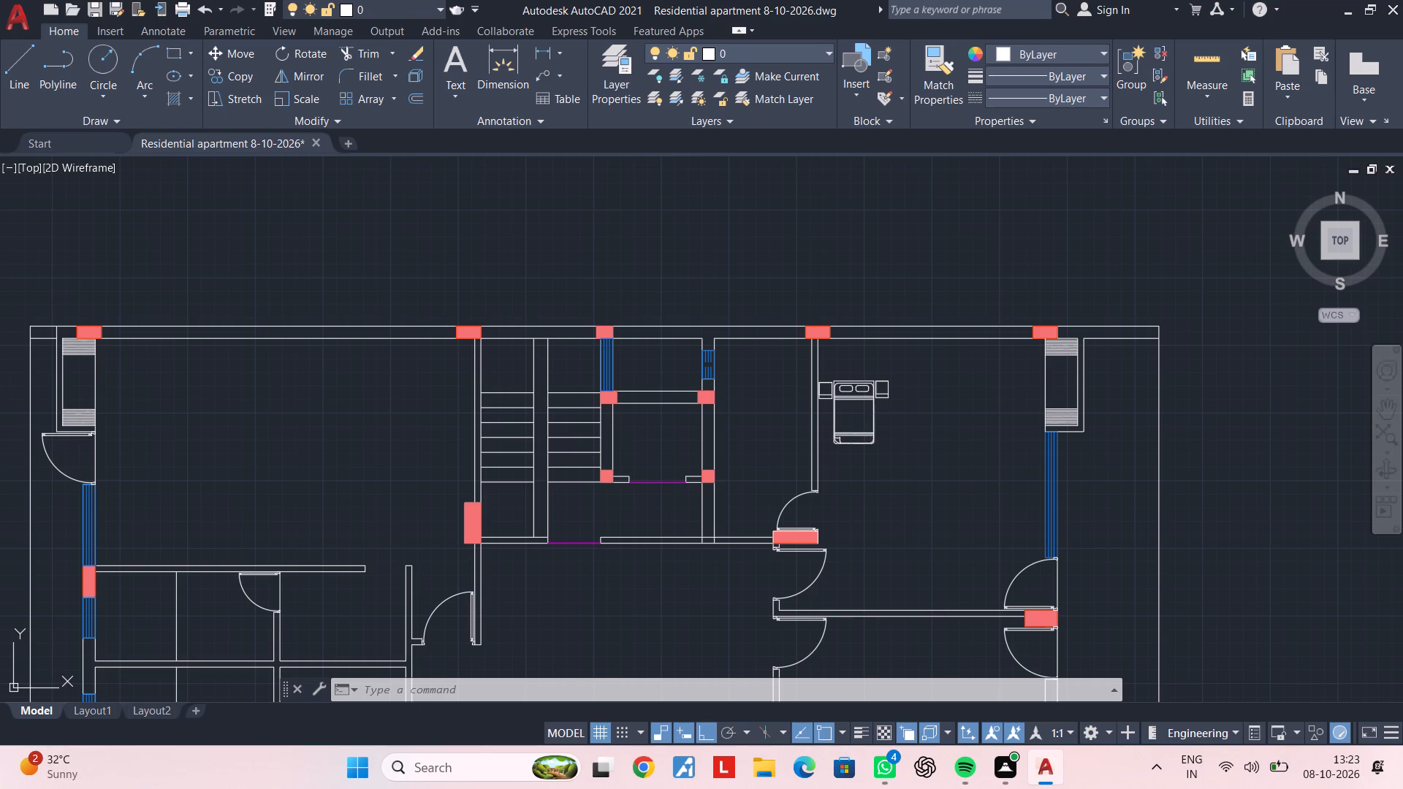
type("m")
key("space")
left_click(868, 424)
middle_click_drag(558, 458, 925, 460)
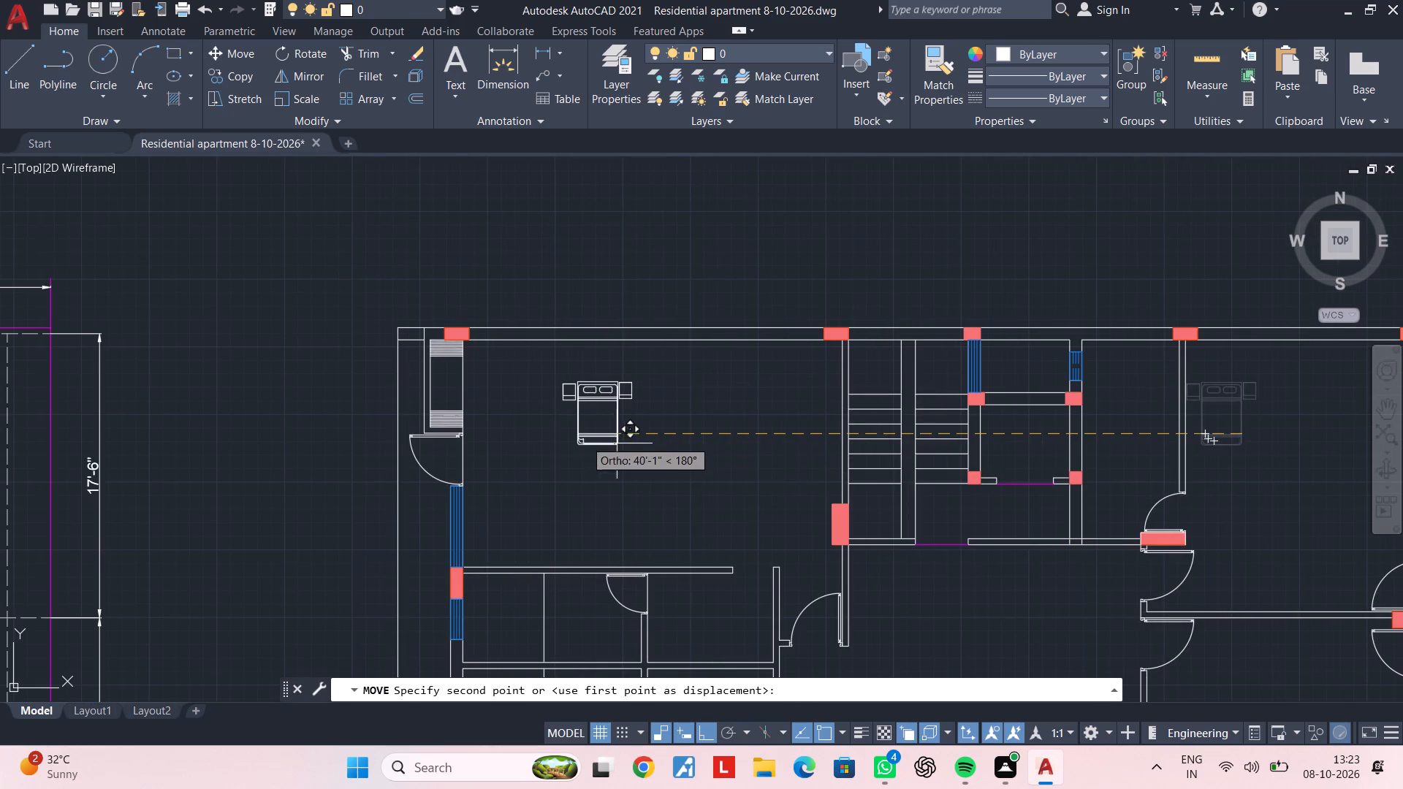
scroll(544, 422, "up", 1)
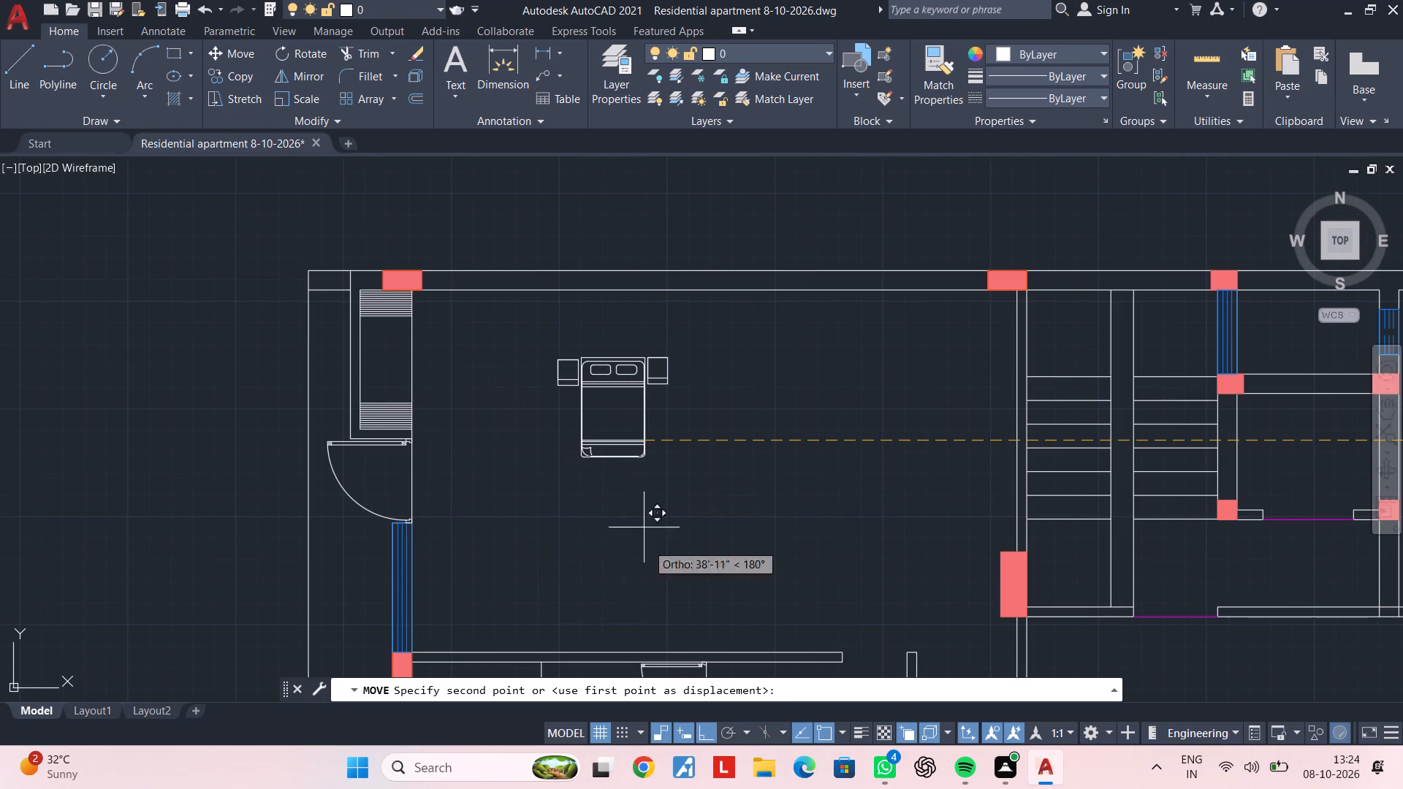
left_click(713, 730)
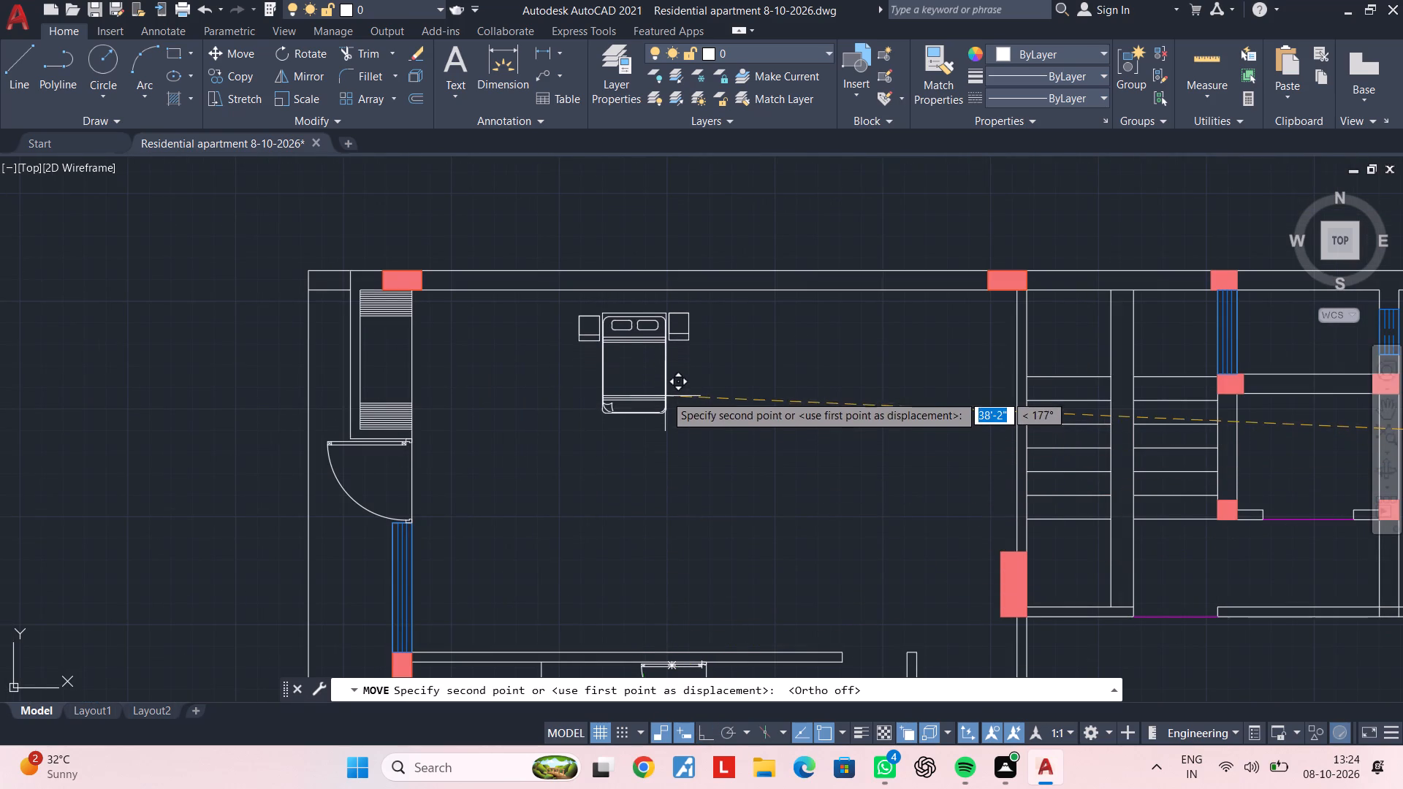
left_click(665, 390)
left_click(699, 728)
middle_click_drag(639, 508, 625, 584)
scroll(625, 584, "up", 1)
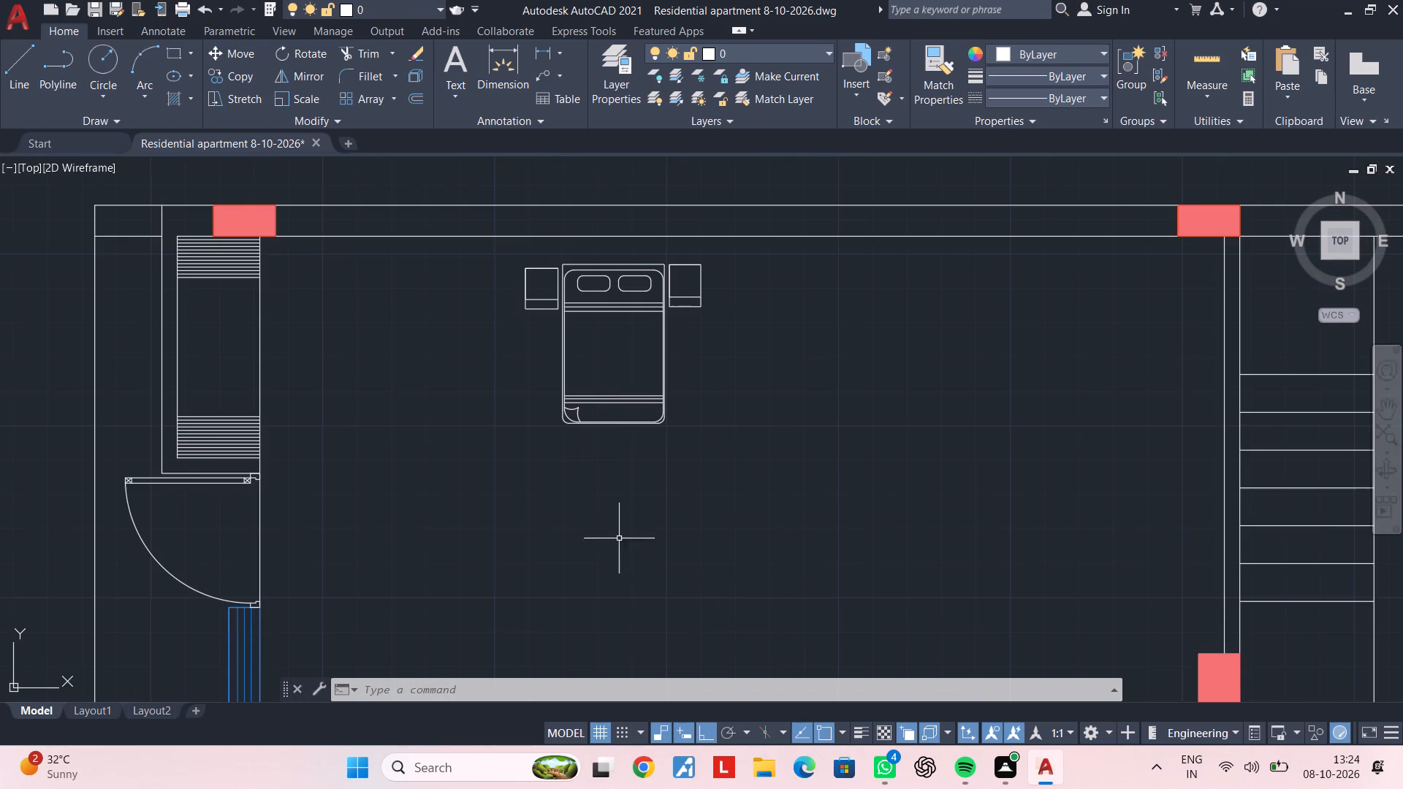
Enlarge the bed block freehand in the upper-left bedroom, scaling from the midpoint of its headboard edge.
key("Escape")
left_click(617, 422)
type("sc")
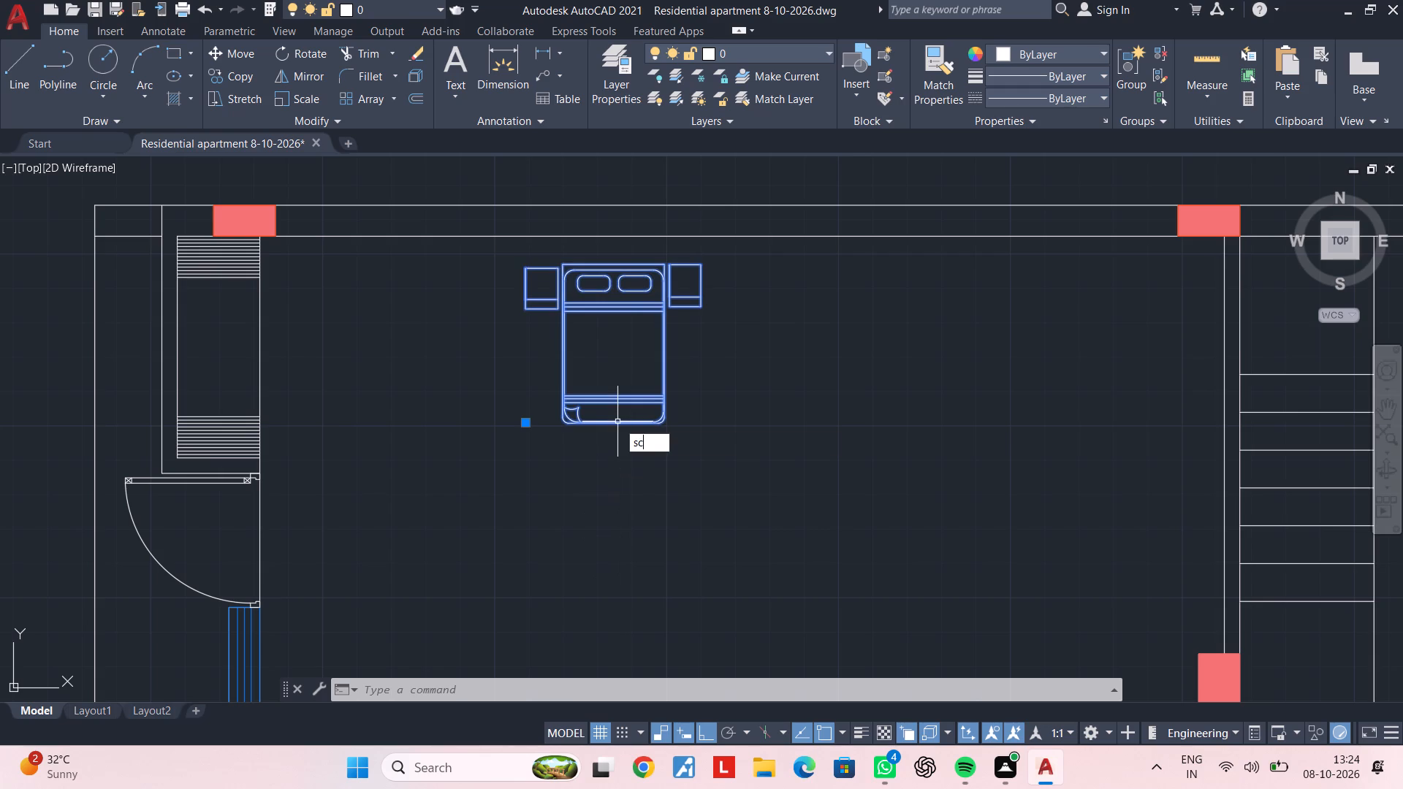
key("space")
scroll(601, 260, "up", 1)
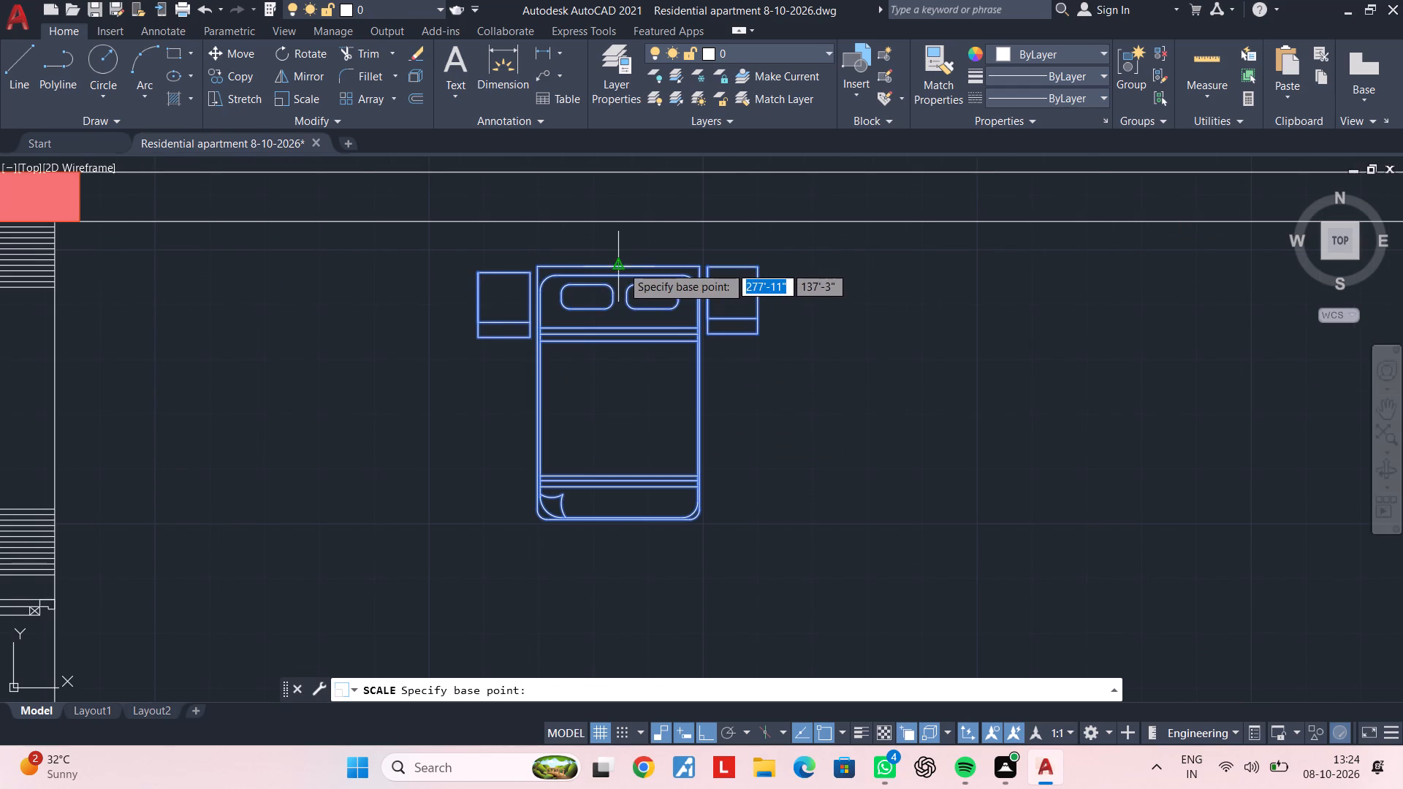
left_click(622, 266)
middle_click_drag(634, 479, 642, 380)
scroll(643, 401, "down", 3)
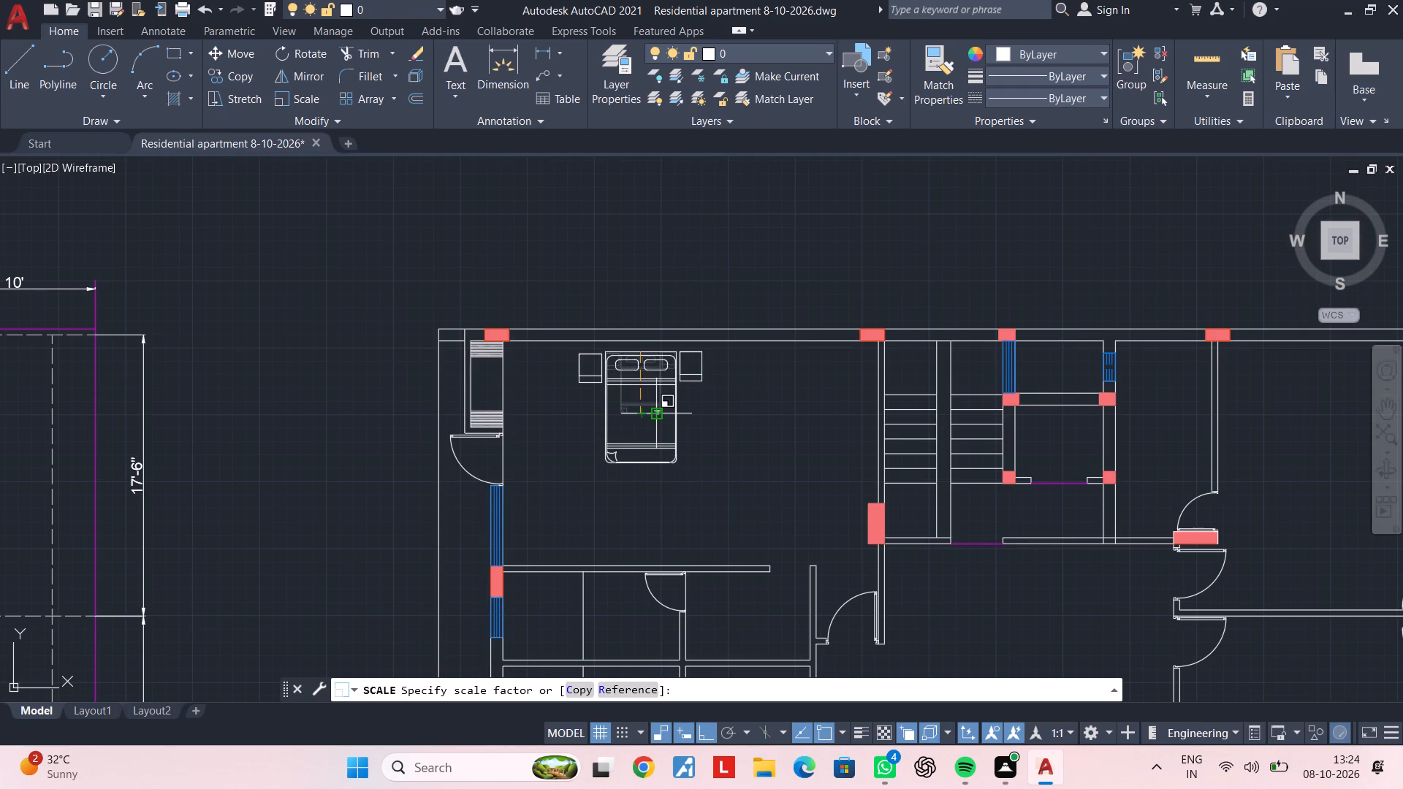
scroll(651, 417, "up", 1)
left_click(651, 417)
key("Escape")
key("Escape")
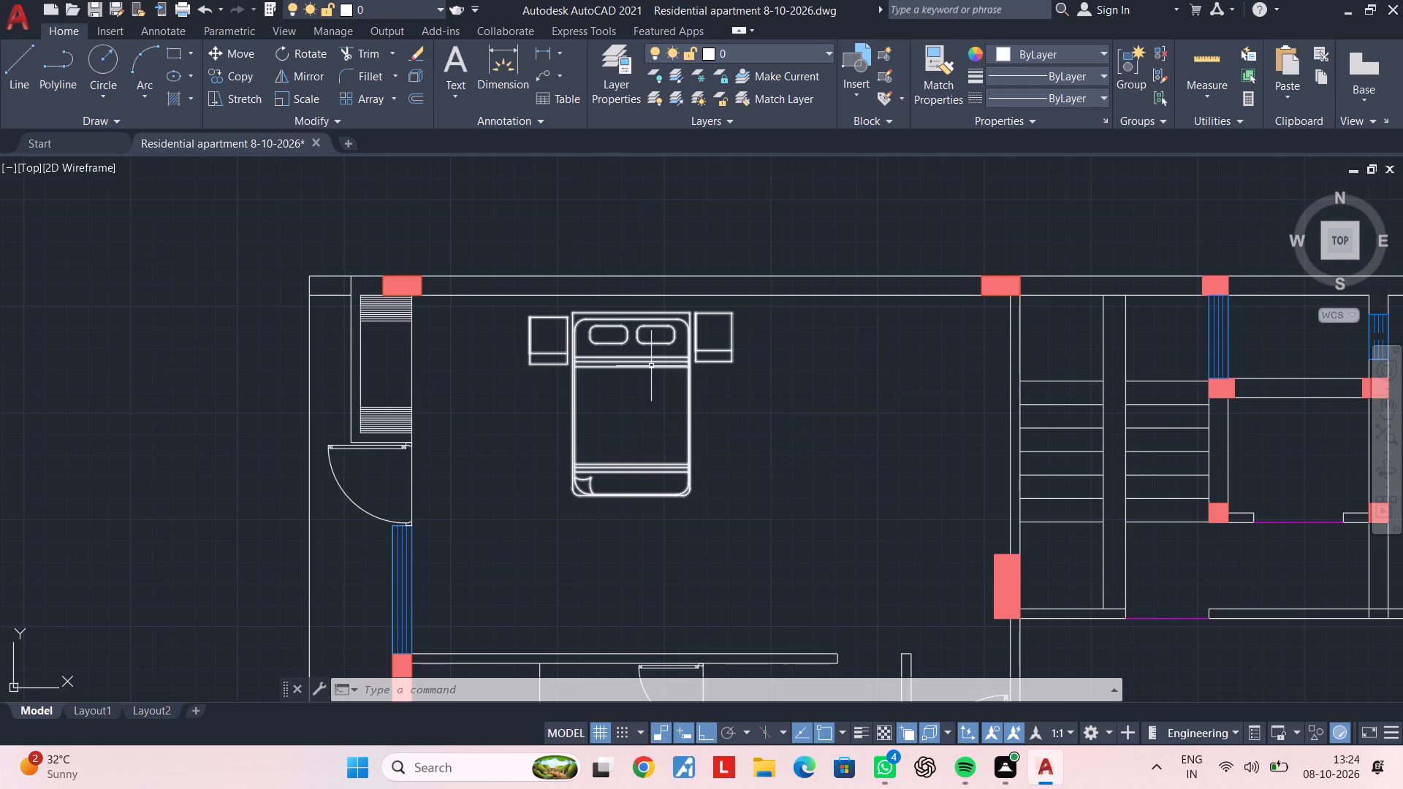
Shift the enlarged bed horizontally a little toward the left exterior wall of the upper-left bedroom.
left_click(651, 365)
key("m")
key("space")
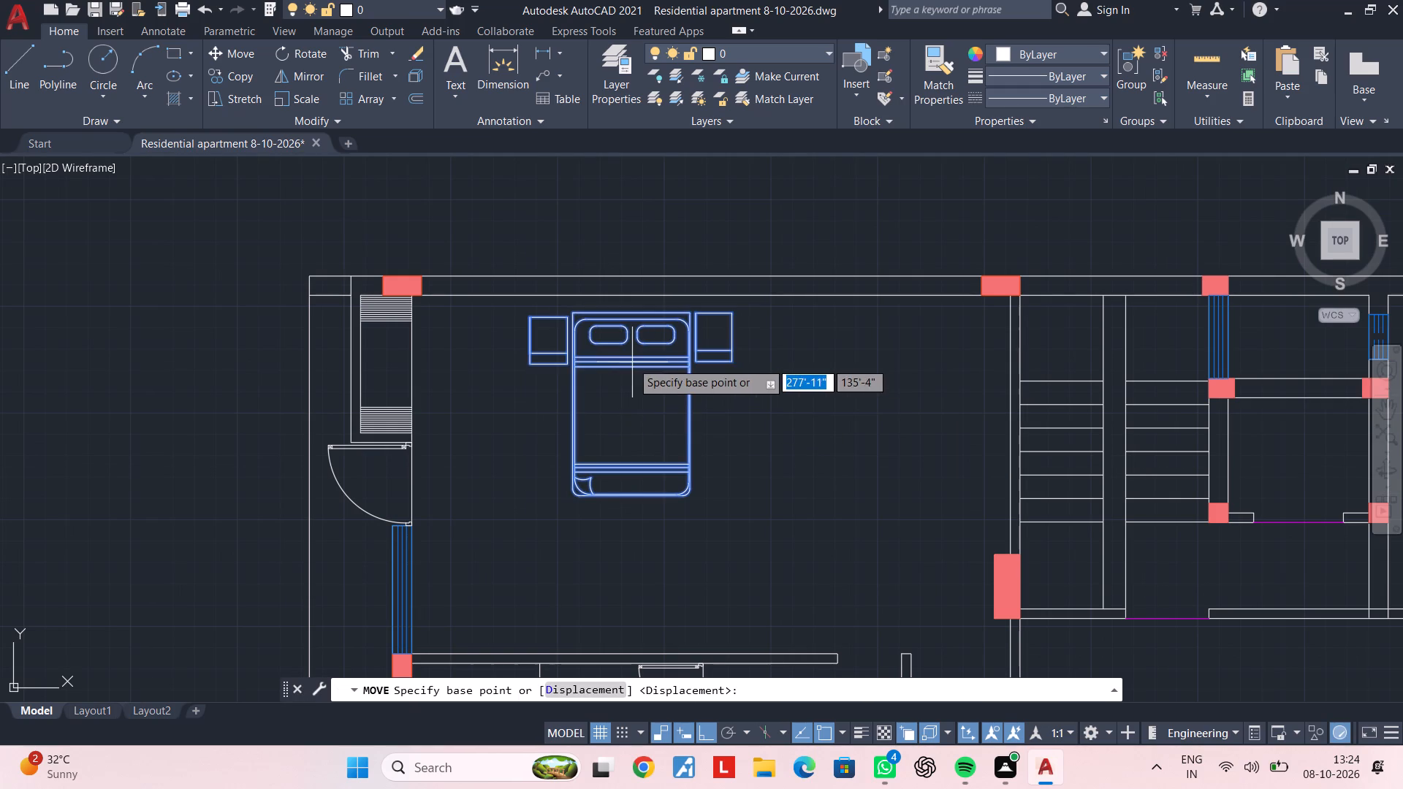
left_click(630, 360)
scroll(599, 337, "up", 3)
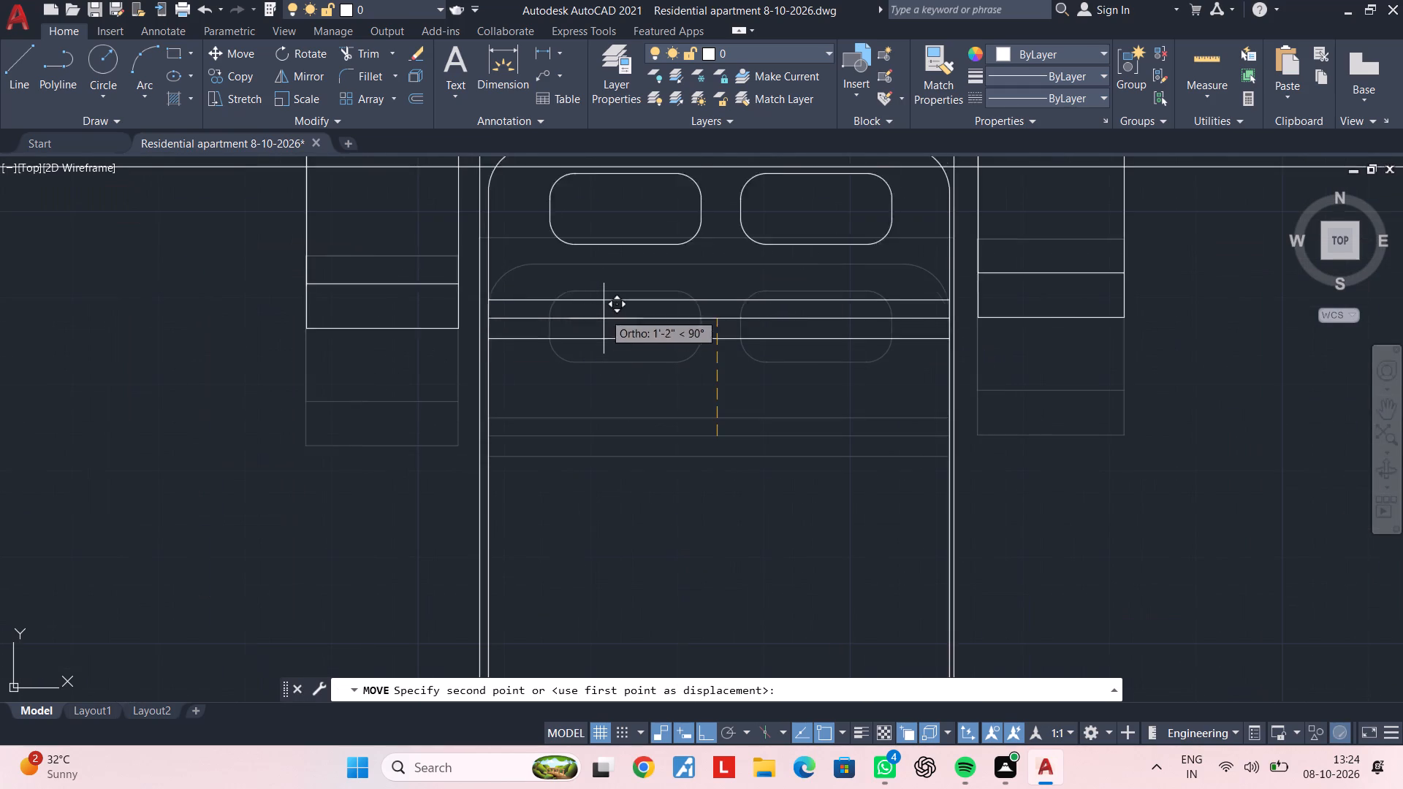
middle_click_drag(600, 329, 594, 455)
scroll(594, 455, "down", 1)
middle_click_drag(594, 455, 596, 436)
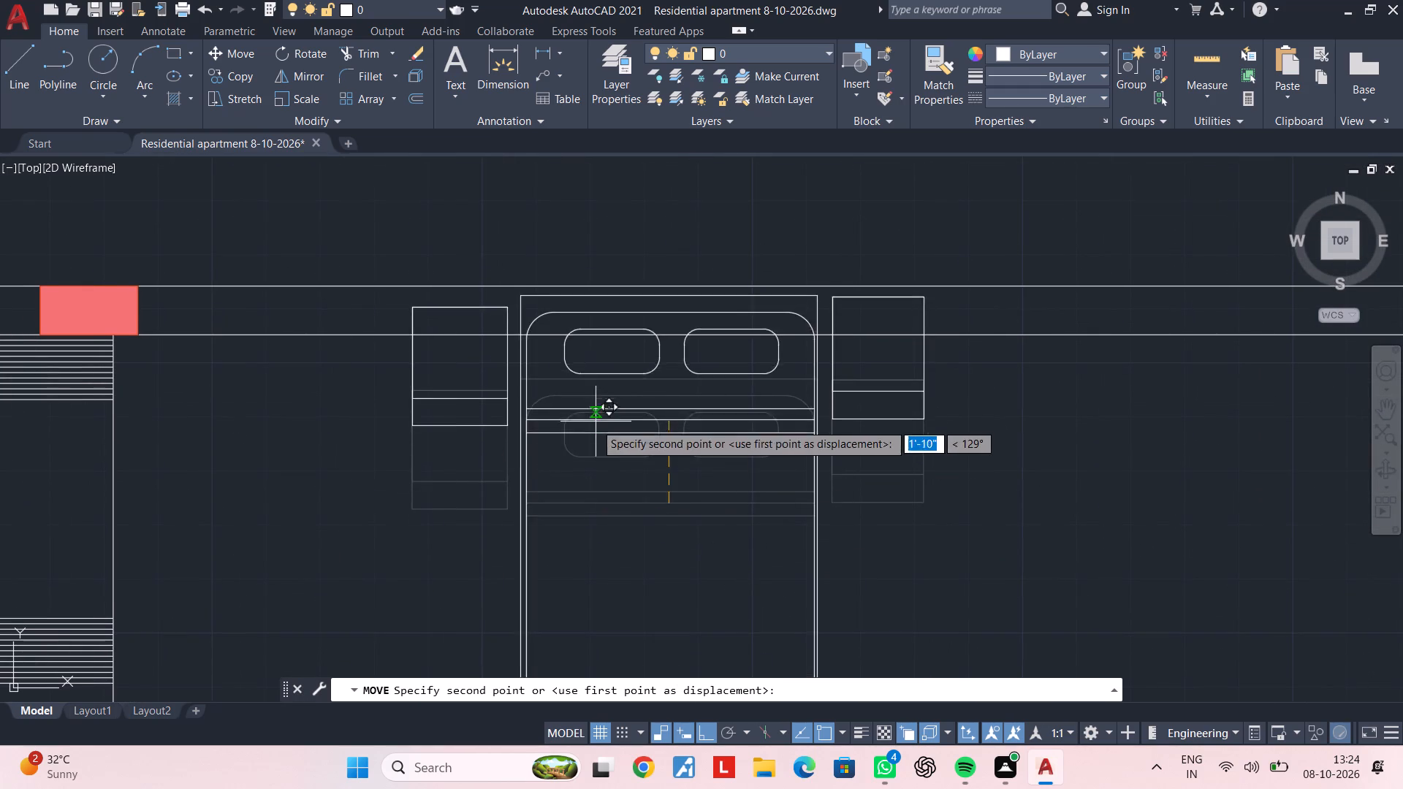
left_click(600, 439)
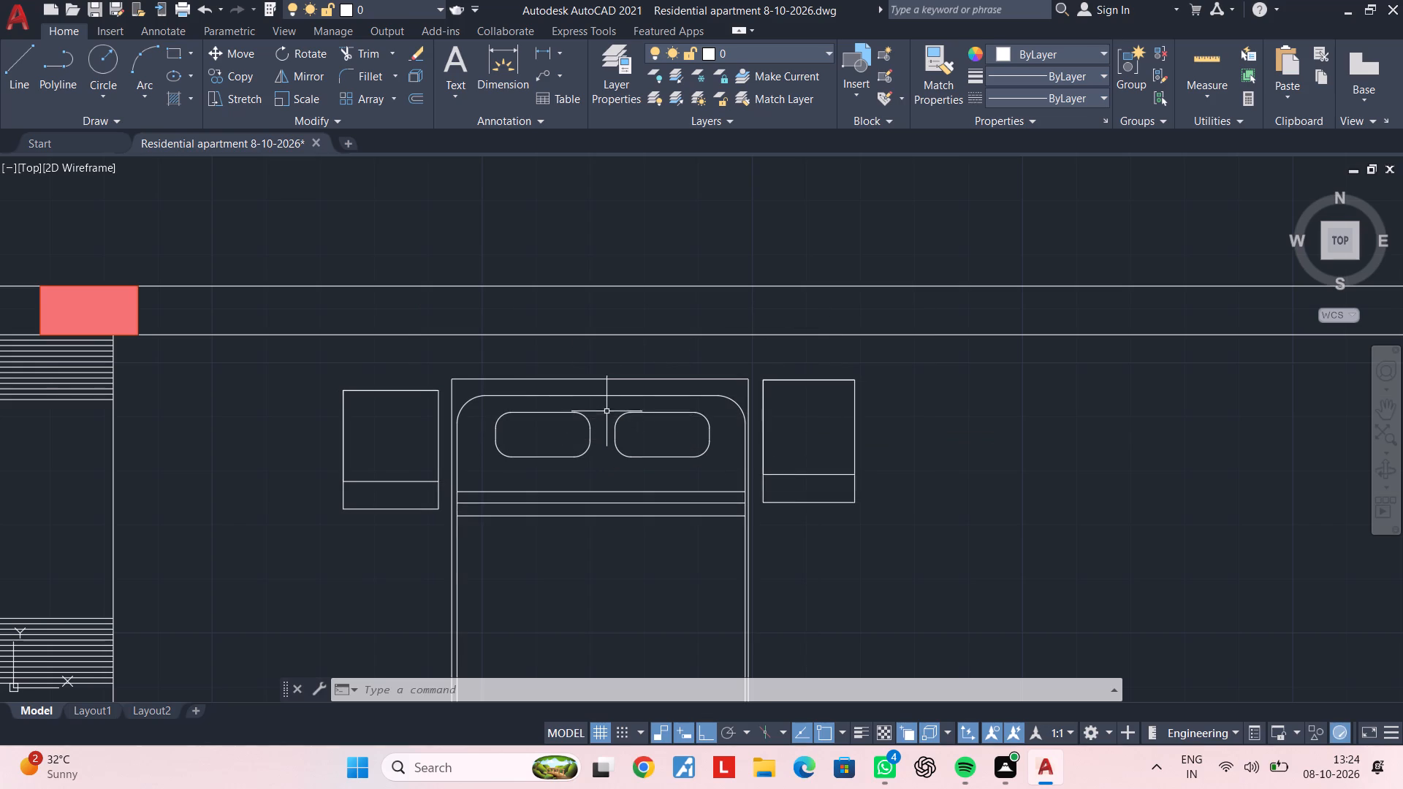
Move the bed straight up so its headboard sits close to the top wall of the upper-left bedroom.
key("Escape")
left_click(609, 378)
key("m")
key("space")
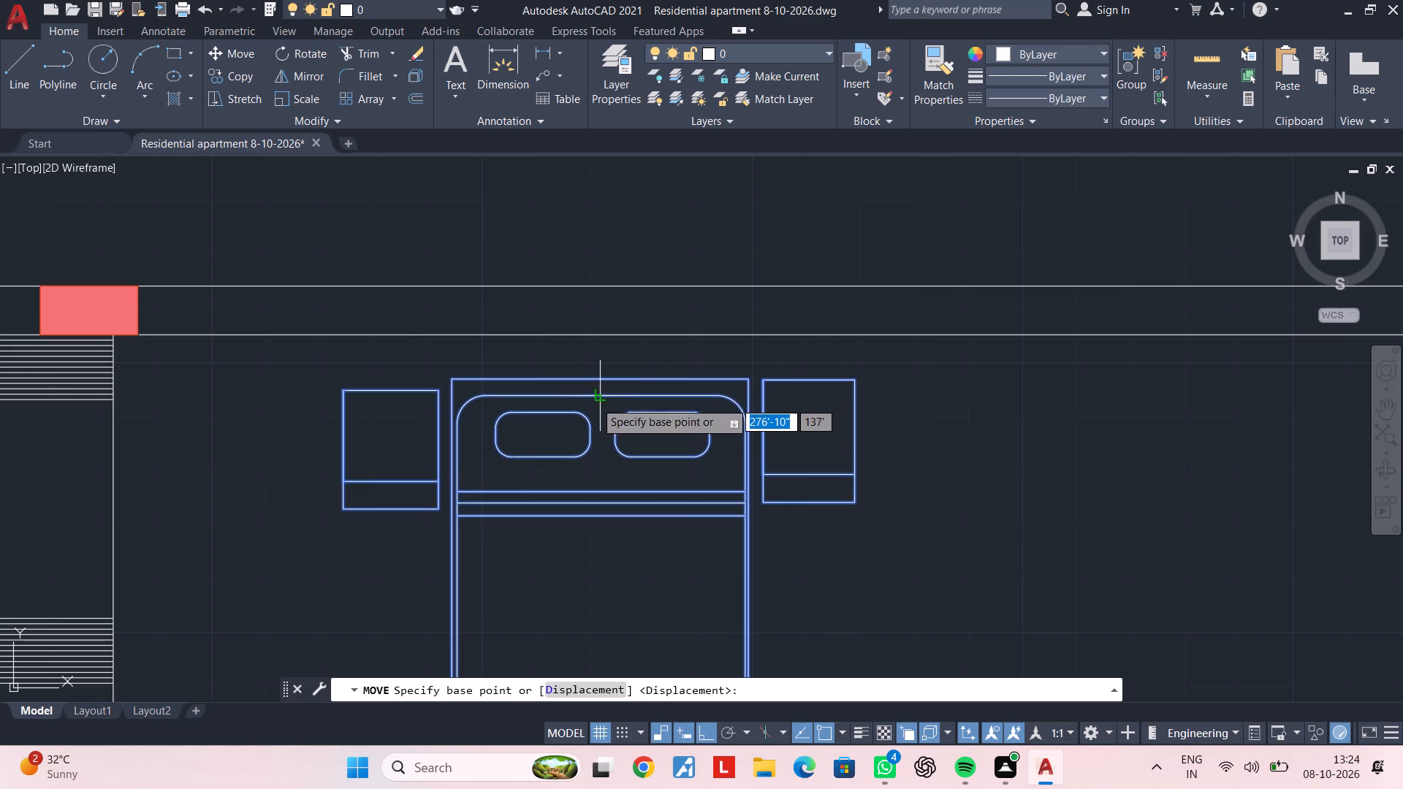
left_click(596, 373)
left_click(593, 346)
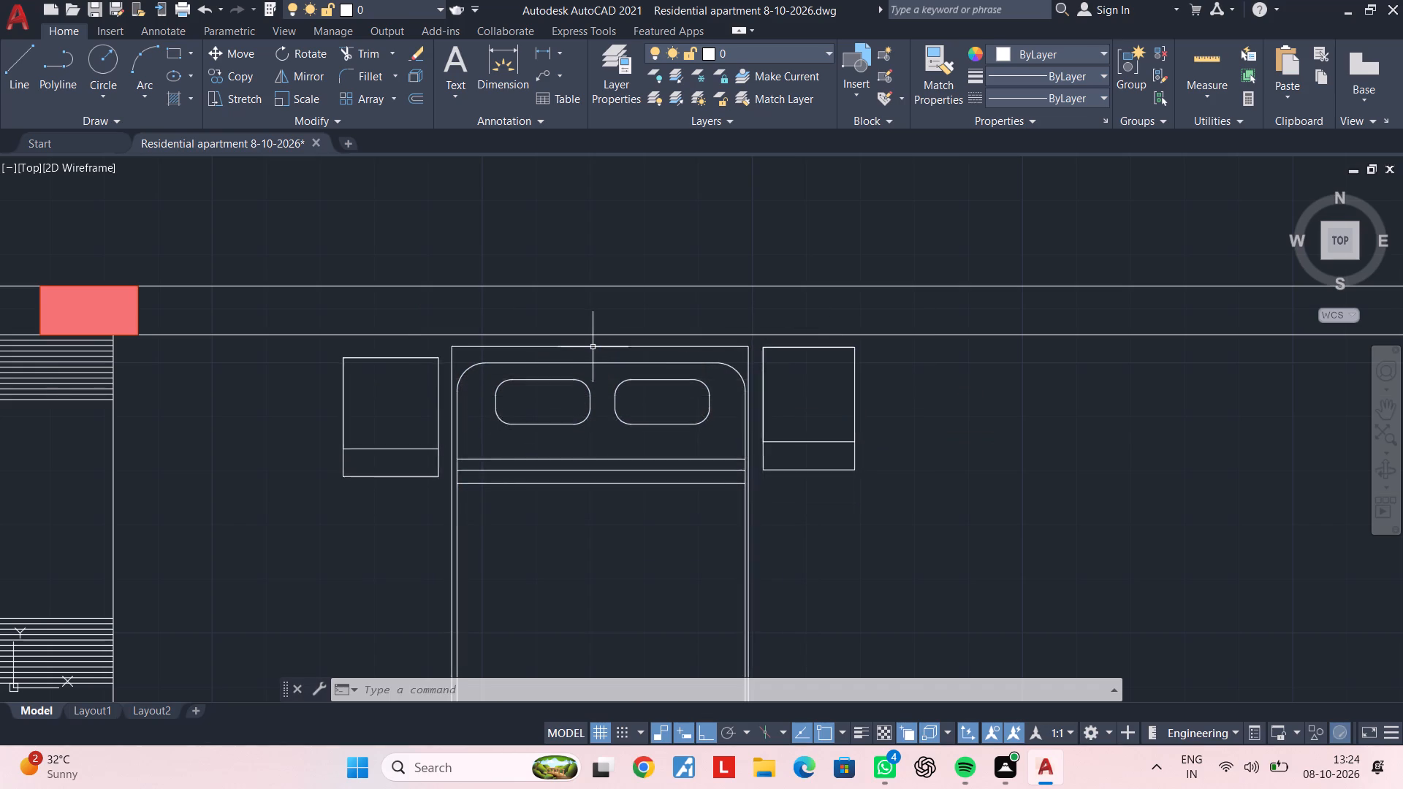
Mirror the upper-left bedroom's bed about a horizontal line between the two bathrooms into the lower-left bedroom, keeping the original.
scroll(626, 395, "down", 2)
middle_click_drag(632, 403, 623, 355)
key("Escape")
middle_click_drag(670, 403, 525, 394)
key("Escape")
key("Escape")
middle_click_drag(598, 448, 609, 376)
key("Escape")
key("Escape")
middle_click_drag(600, 407, 610, 401)
key("Escape")
key("Escape")
key("Escape")
key("Escape")
key("Escape")
key("Escape")
key("Escape")
key("Escape")
middle_click(598, 410)
key("Escape")
left_click(577, 388)
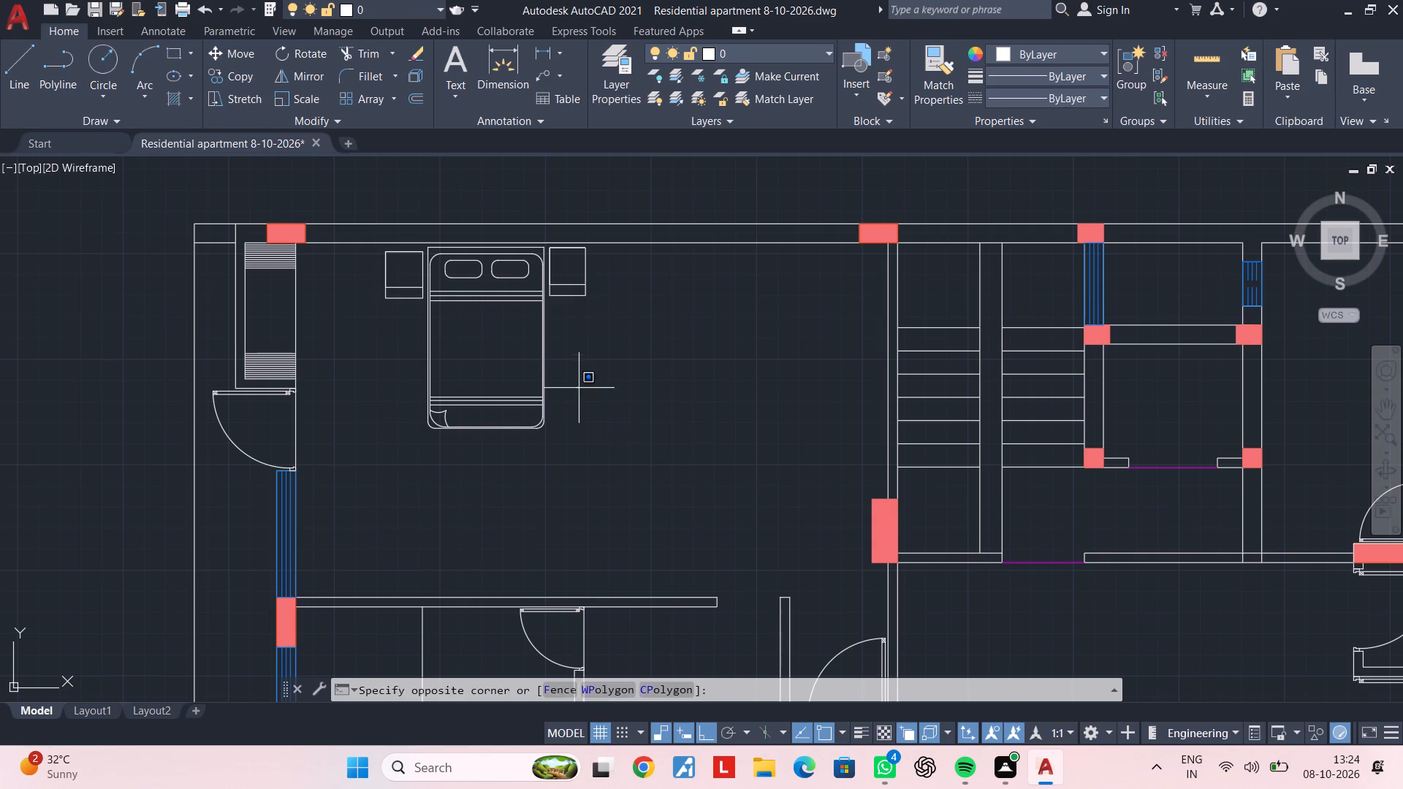
left_click(506, 403)
type("mi")
key("space")
scroll(499, 416, "down", 2)
middle_click_drag(499, 416, 530, 366)
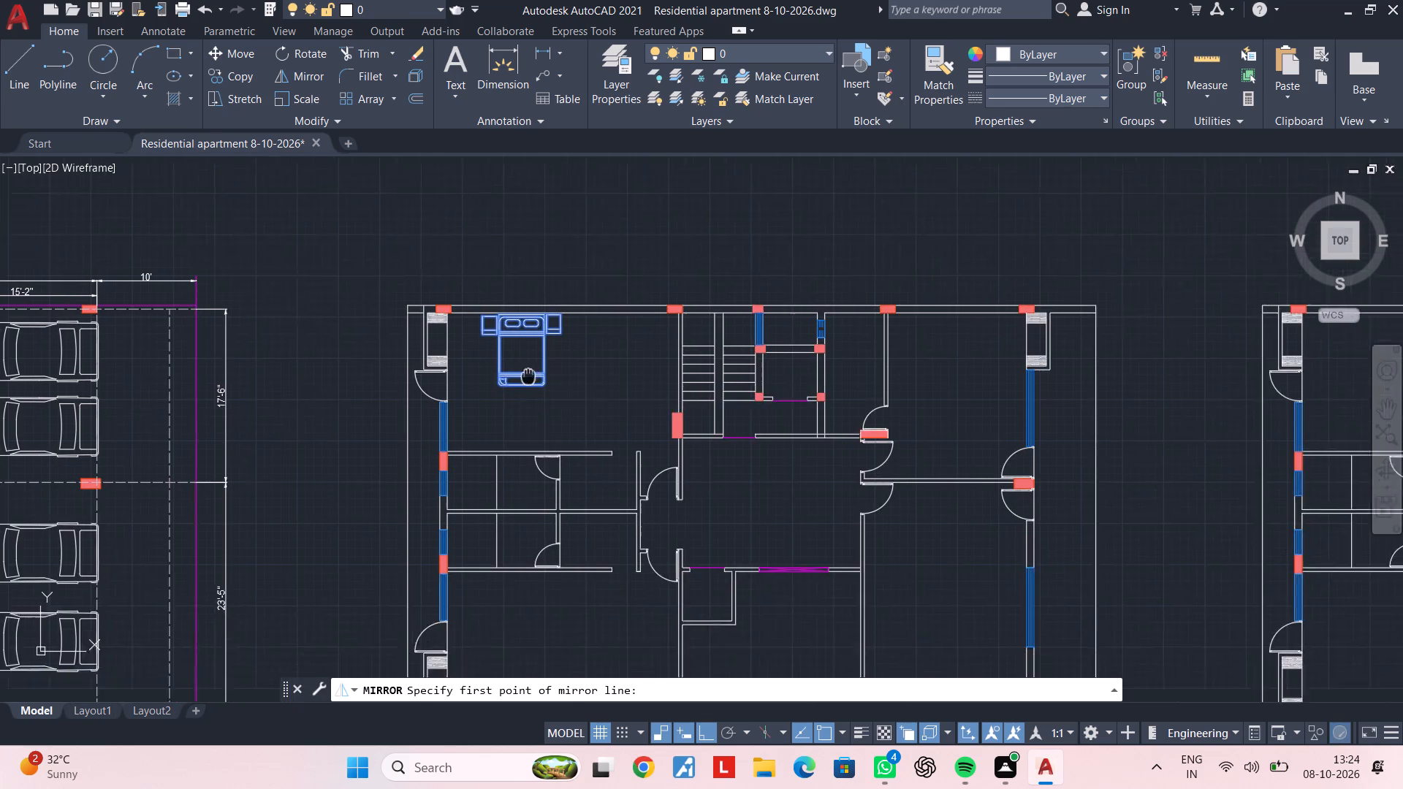
middle_click_drag(530, 366, 545, 332)
left_click(518, 450)
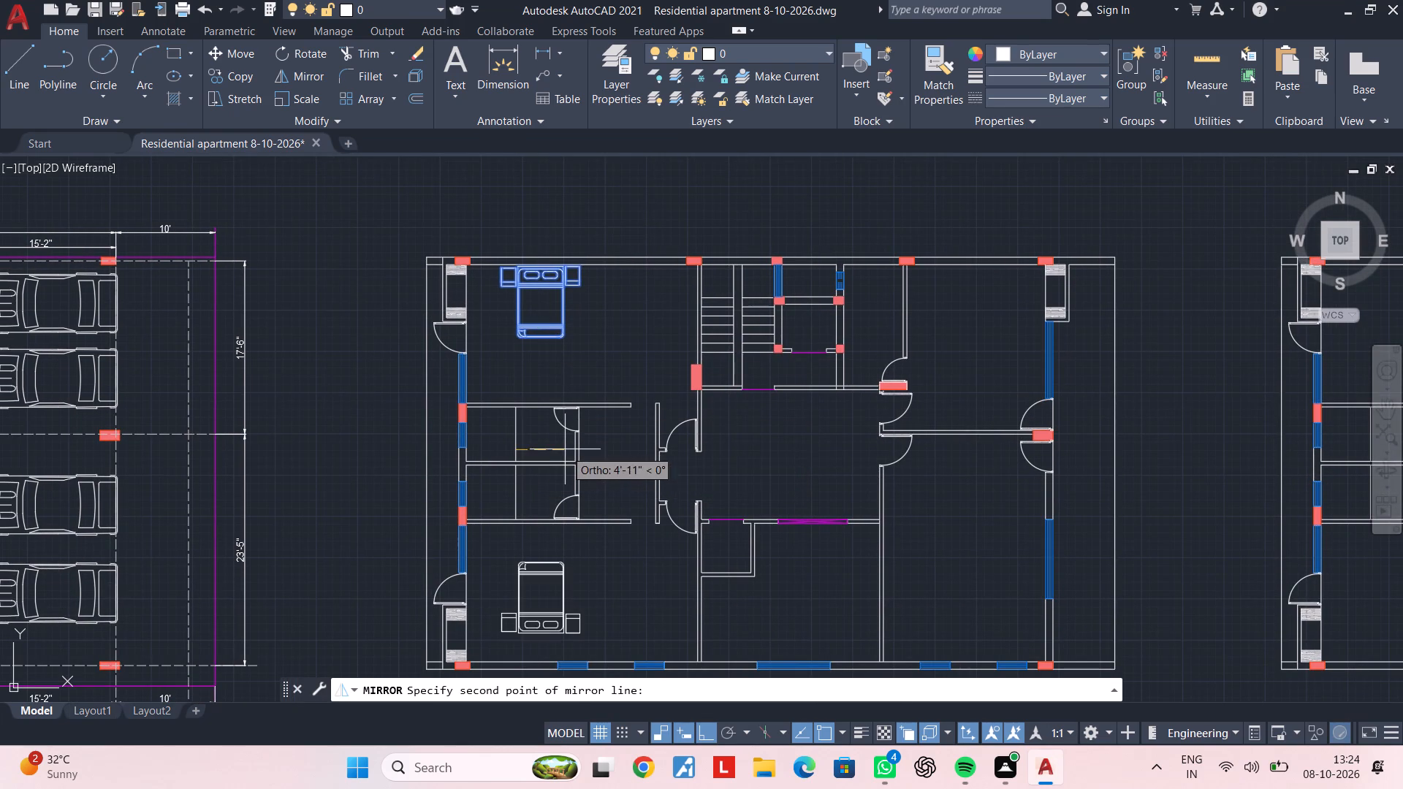
left_click(565, 449)
left_click_drag(607, 511, 565, 449)
middle_click_drag(556, 512, 577, 411)
key("Escape")
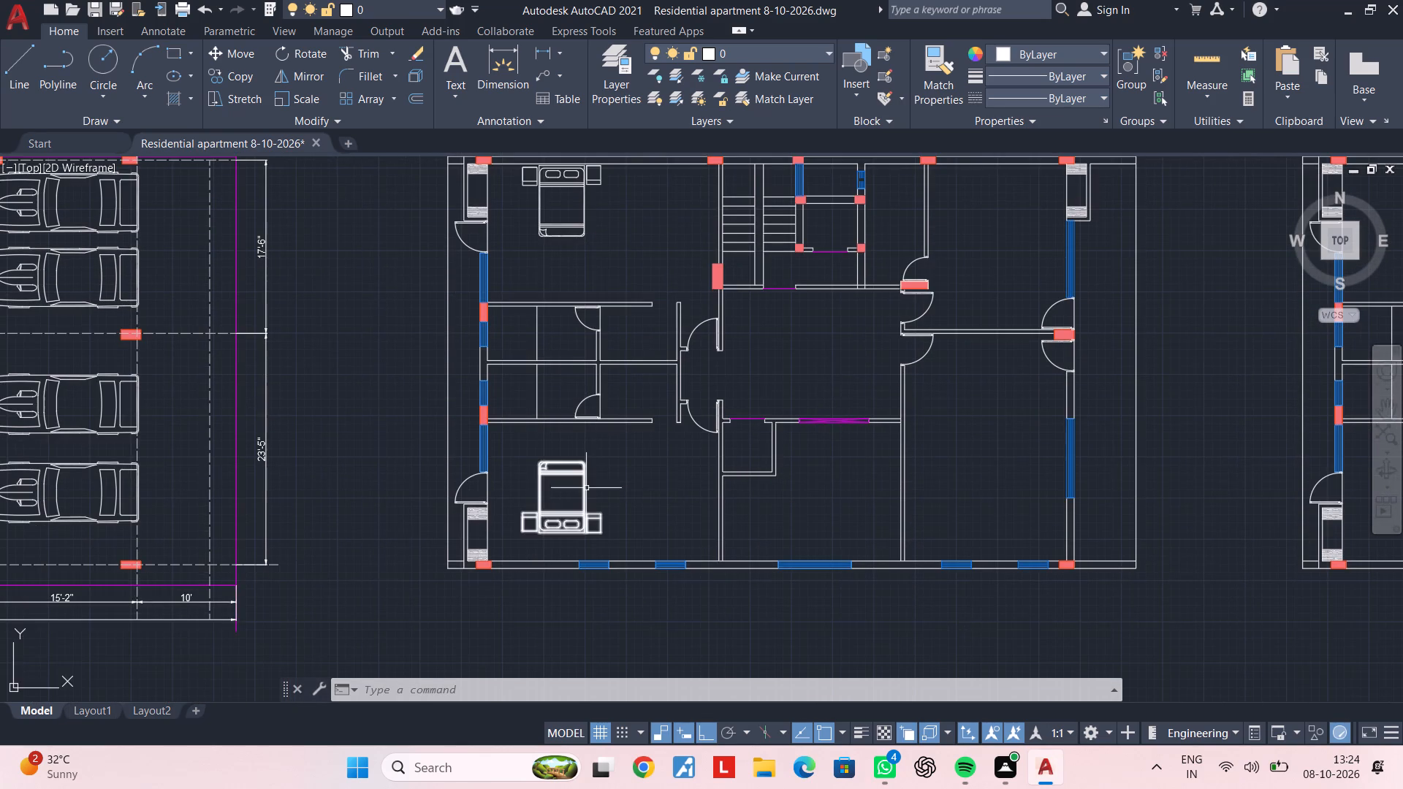
Move the mirrored bed straight down about 2'-5" so its headboard sits close to the lower-left bedroom's bottom wall.
scroll(586, 489, "up", 1)
left_click(586, 489)
left_click(574, 496)
type("m")
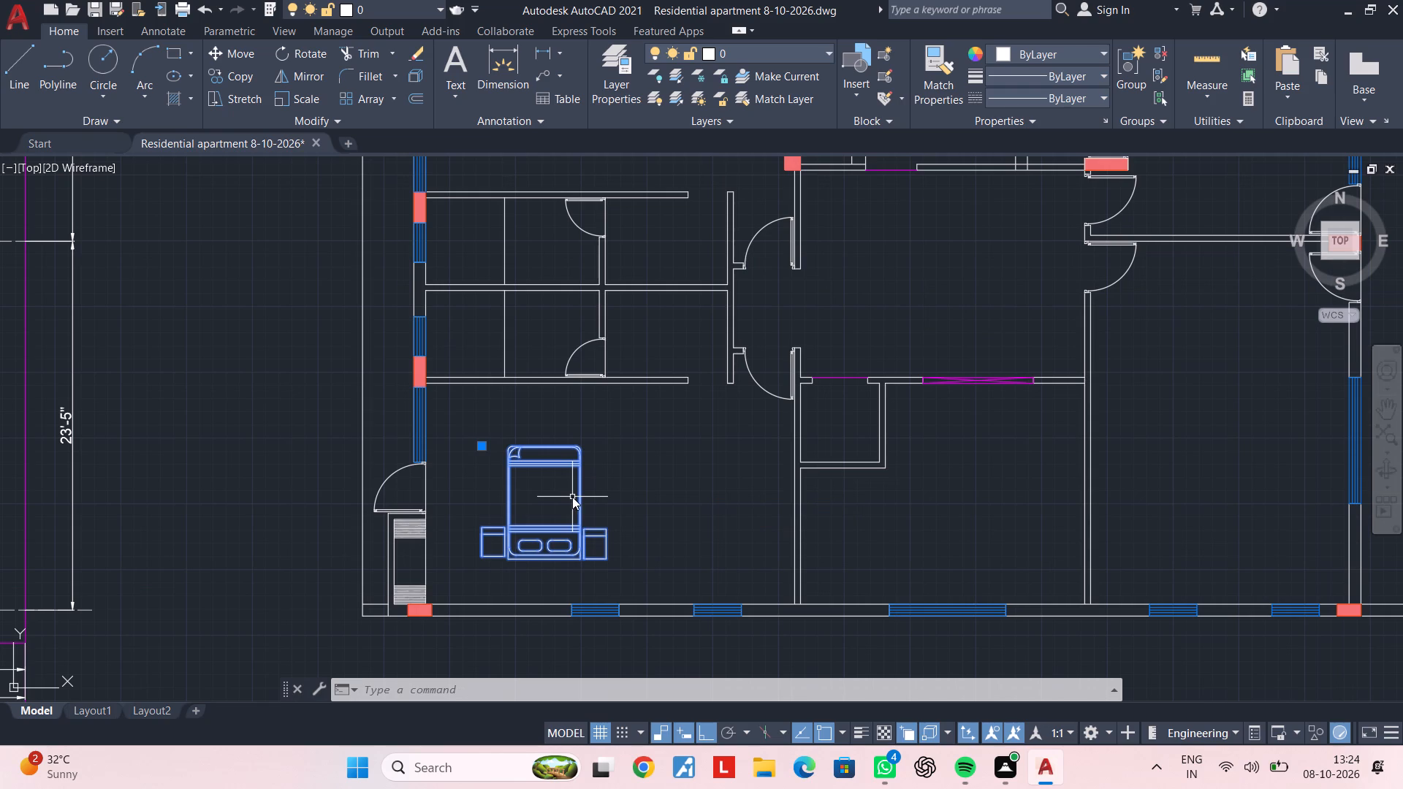
key("space")
scroll(541, 559, "up", 2)
left_click(542, 560)
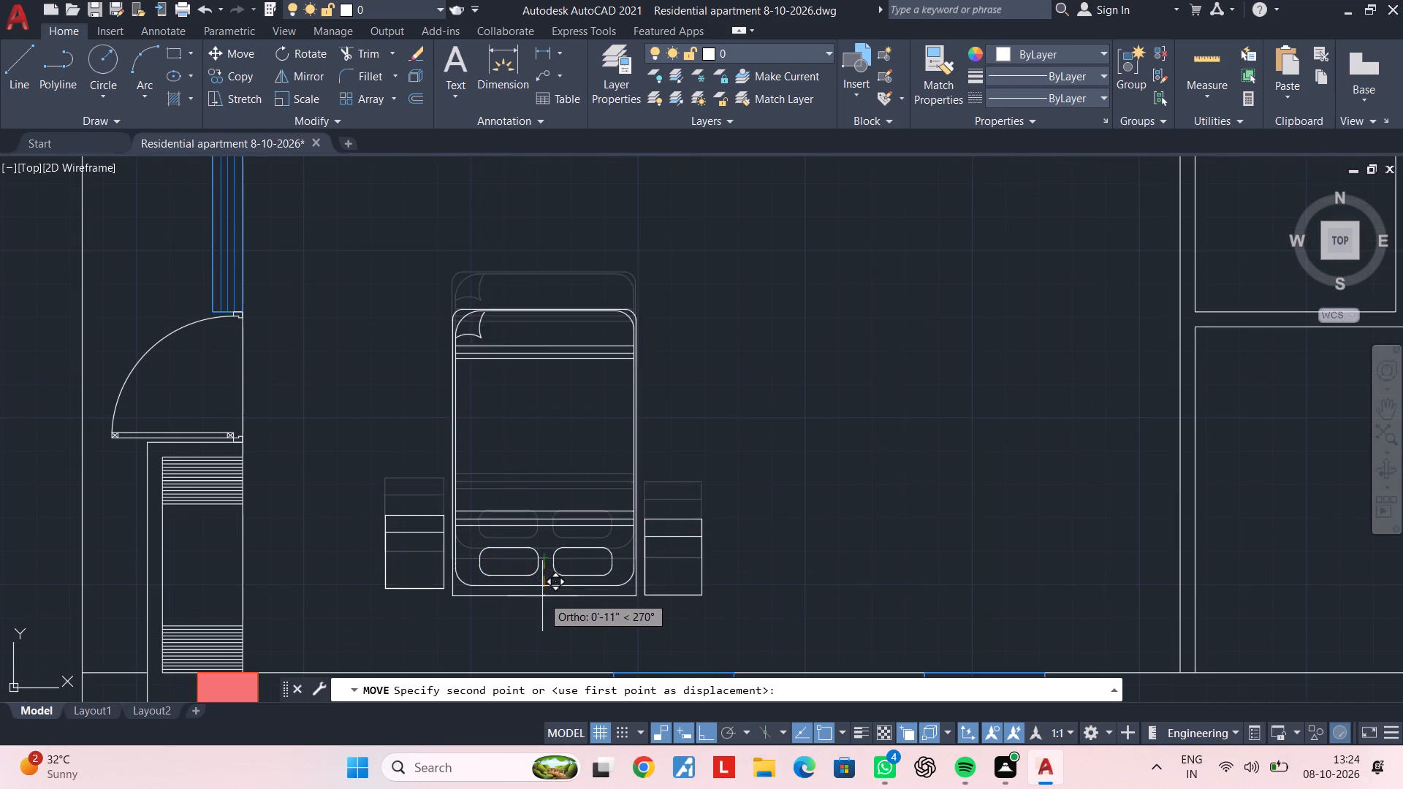
middle_click_drag(542, 597, 542, 473)
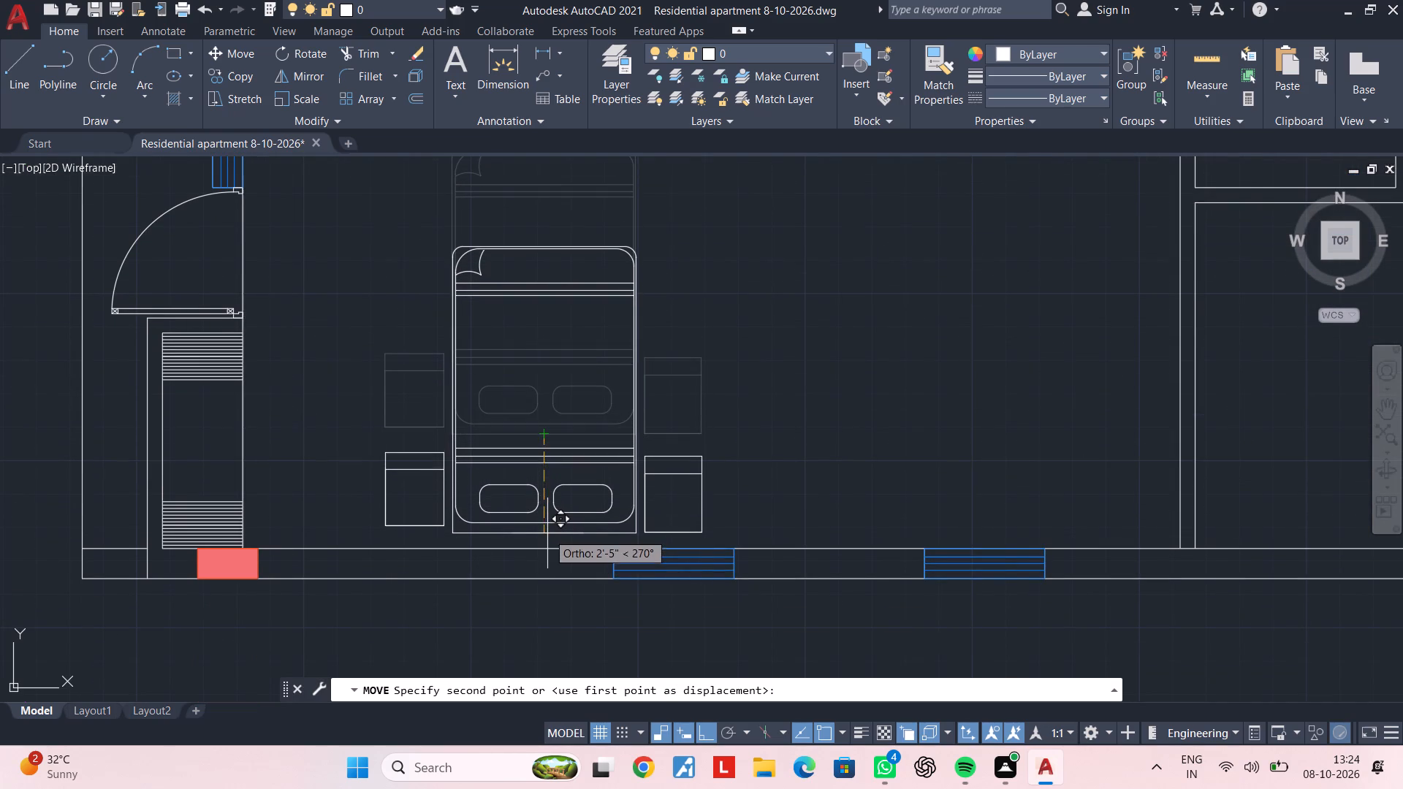
left_click(547, 533)
scroll(685, 475, "down", 2)
middle_click_drag(698, 468, 382, 462)
middle_click_drag(530, 452, 411, 457)
key("Escape")
key("Escape")
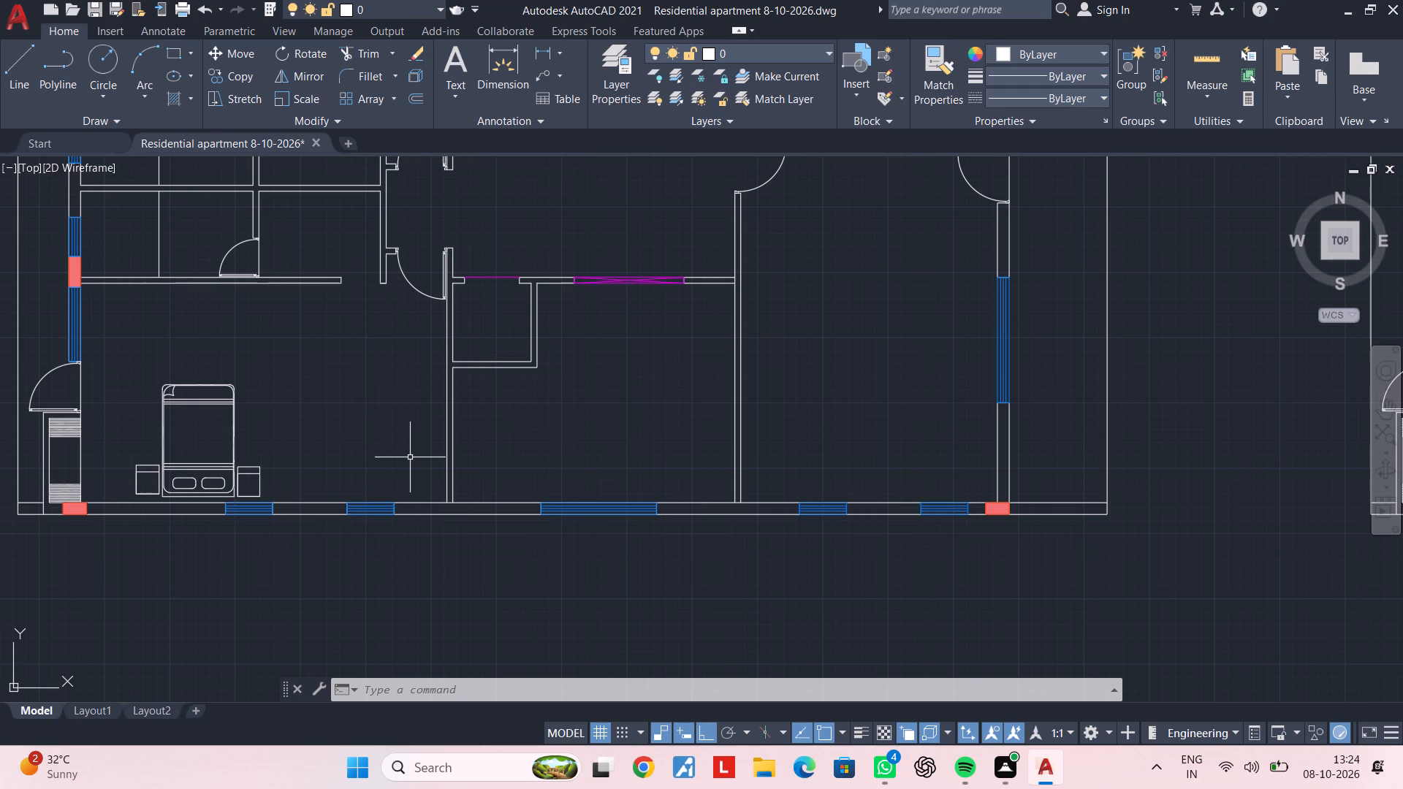
Copy the upper-left bedroom's bed from its headboard about 44'-11" horizontally into the upper-right bedroom, beside the wardrobe.
middle_click_drag(410, 457, 411, 564)
scroll(406, 502, "down", 2)
middle_click_drag(406, 502, 408, 576)
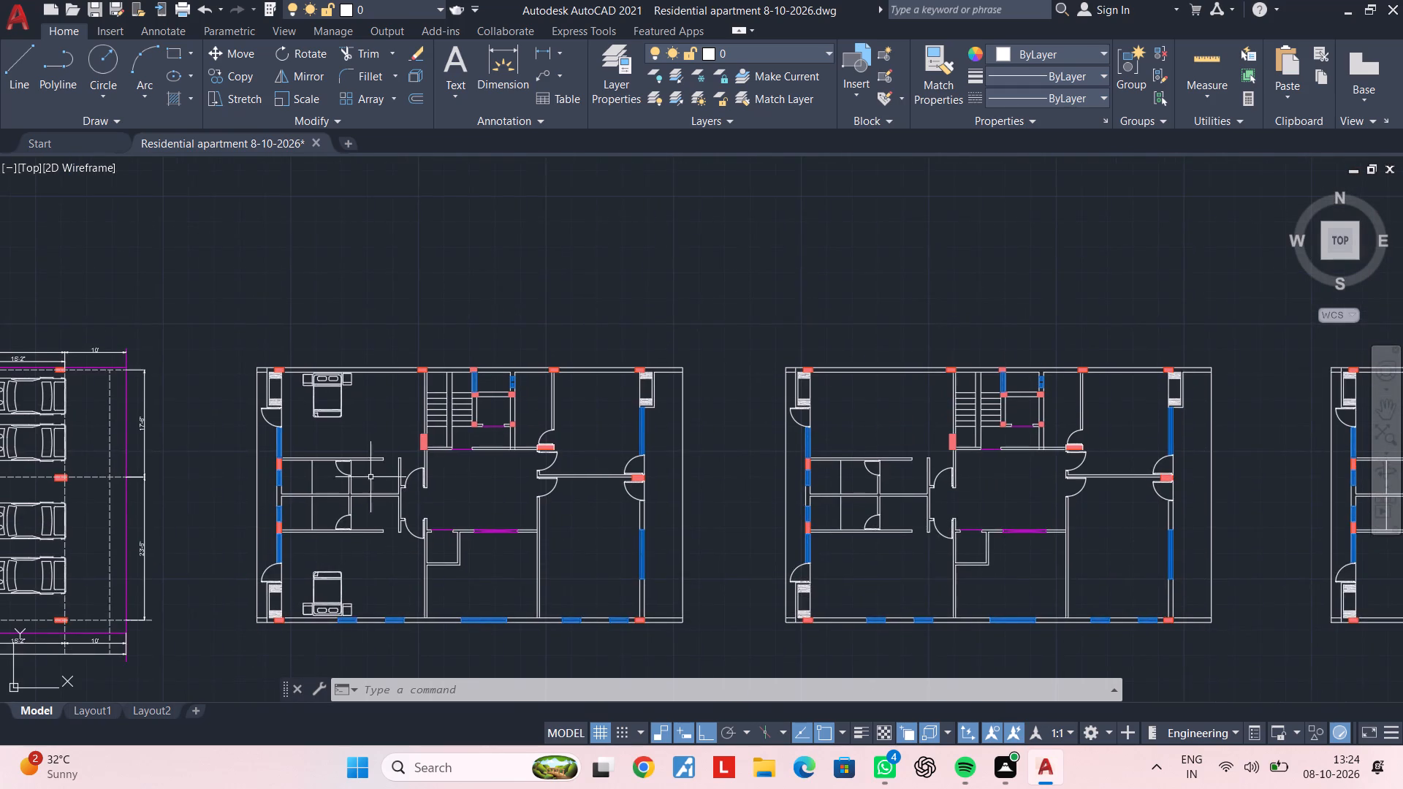
scroll(332, 449, "up", 2)
left_click(334, 365)
left_click(330, 374)
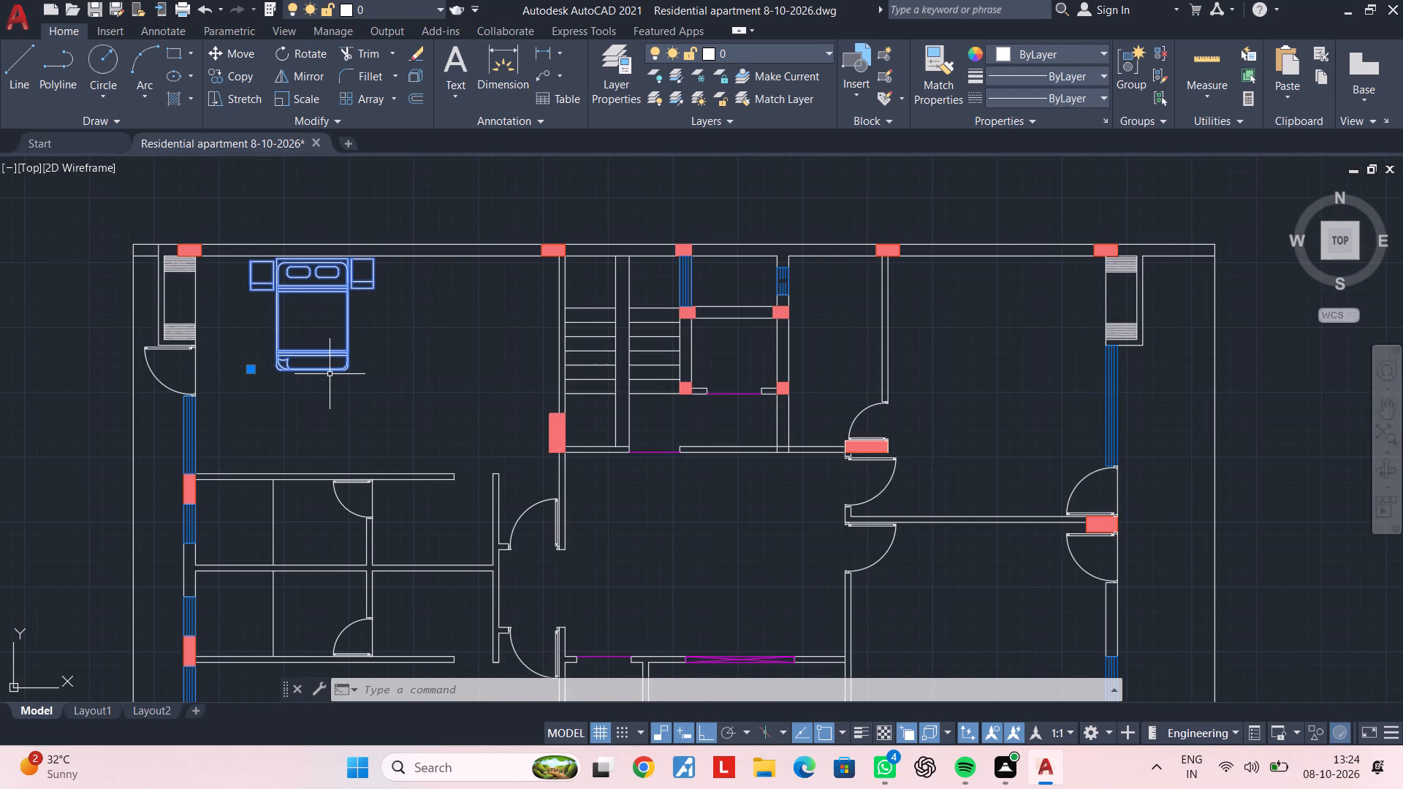
type("co")
key("space")
scroll(311, 237, "up", 2)
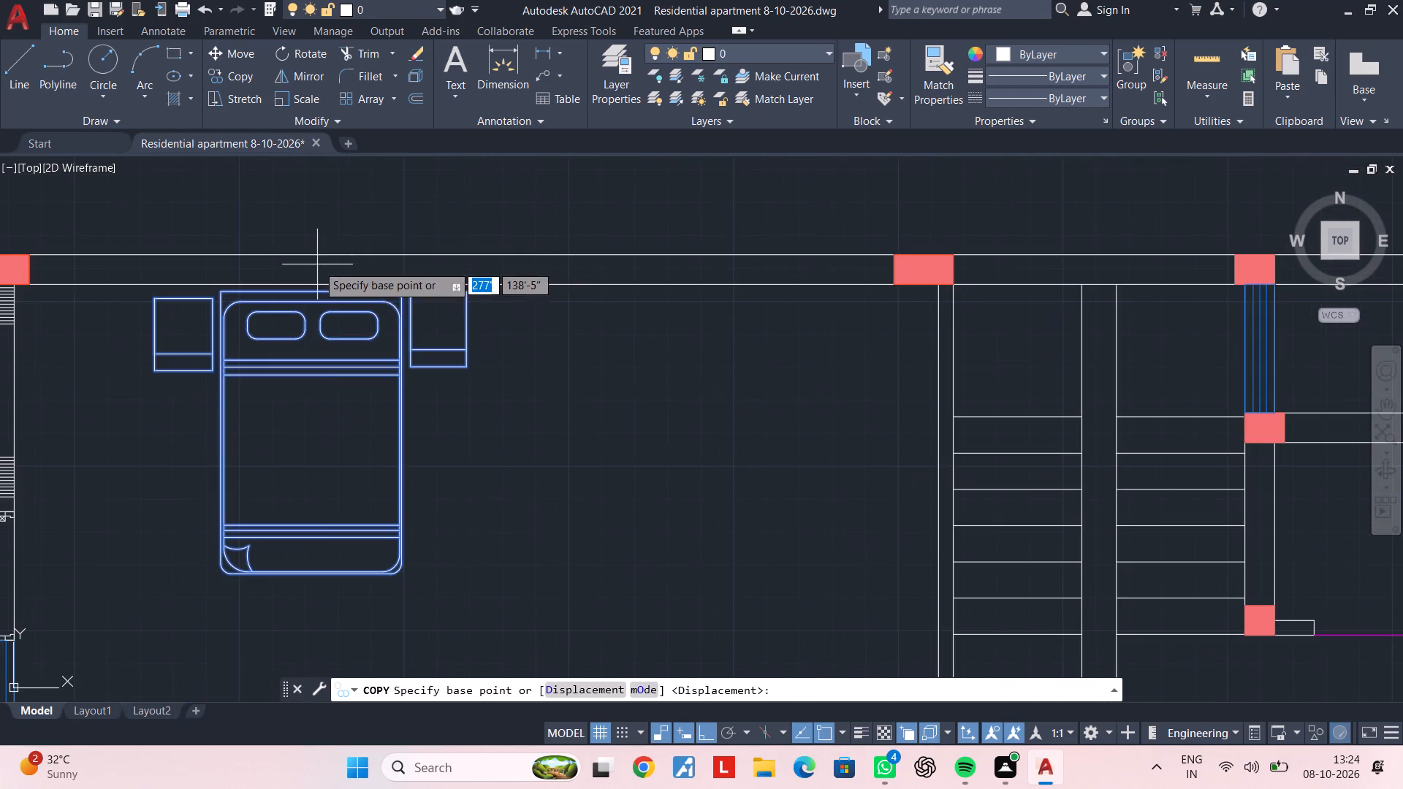
scroll(317, 296, "up", 1)
left_click(308, 289)
scroll(712, 341, "down", 3)
middle_click_drag(772, 351, 273, 346)
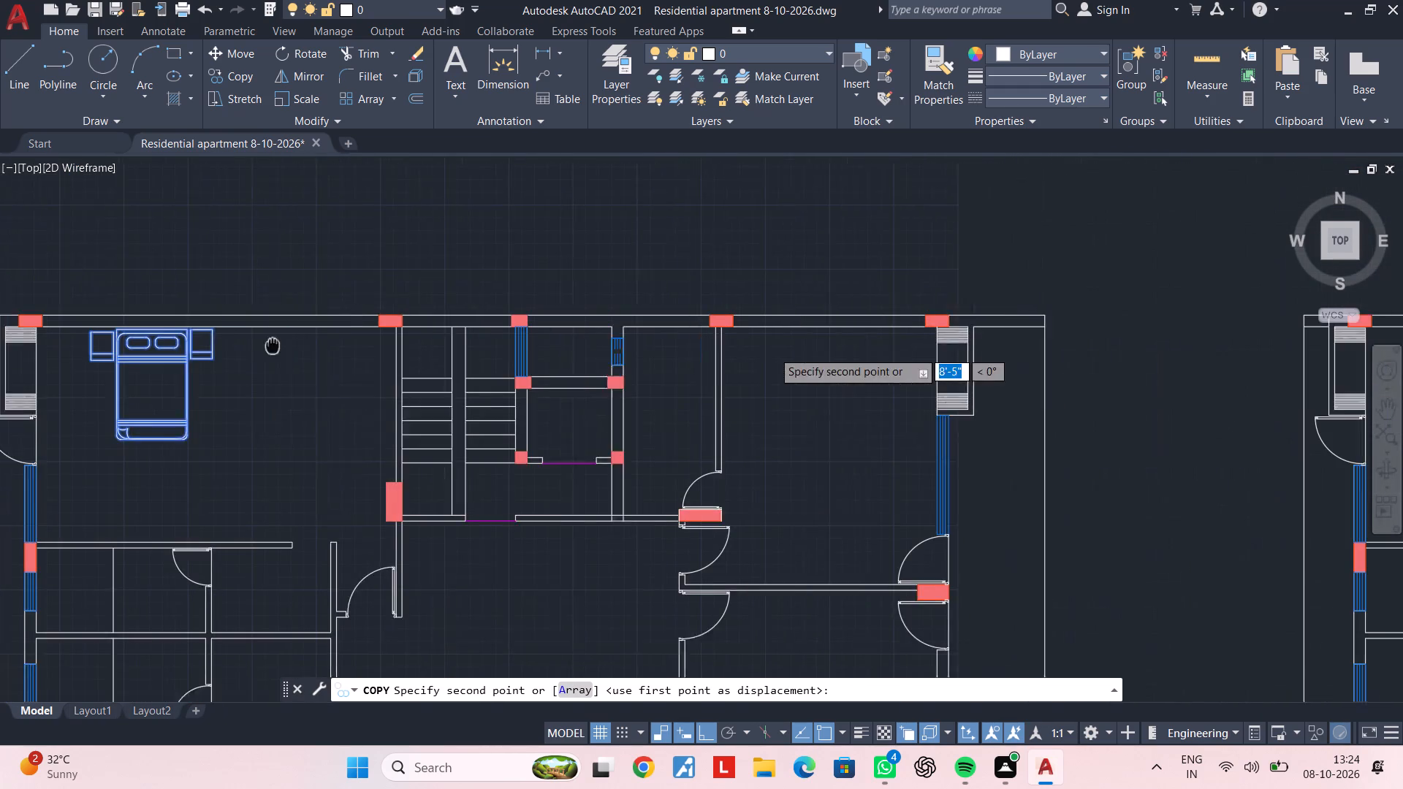
middle_click_drag(273, 346, 263, 346)
middle_click_drag(701, 353, 617, 359)
scroll(691, 365, "up", 2)
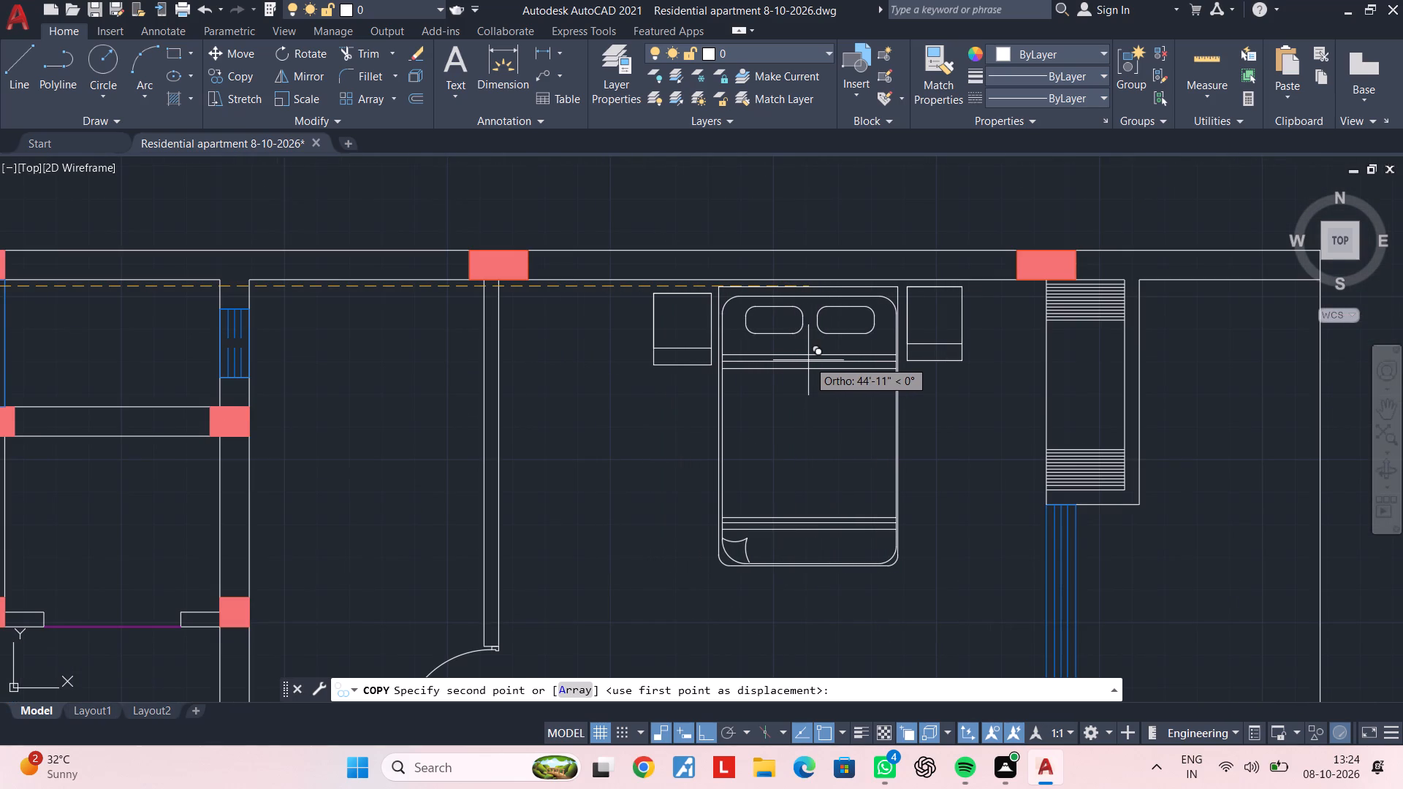
left_click(808, 360)
key("Escape")
key("Escape")
key("Escape")
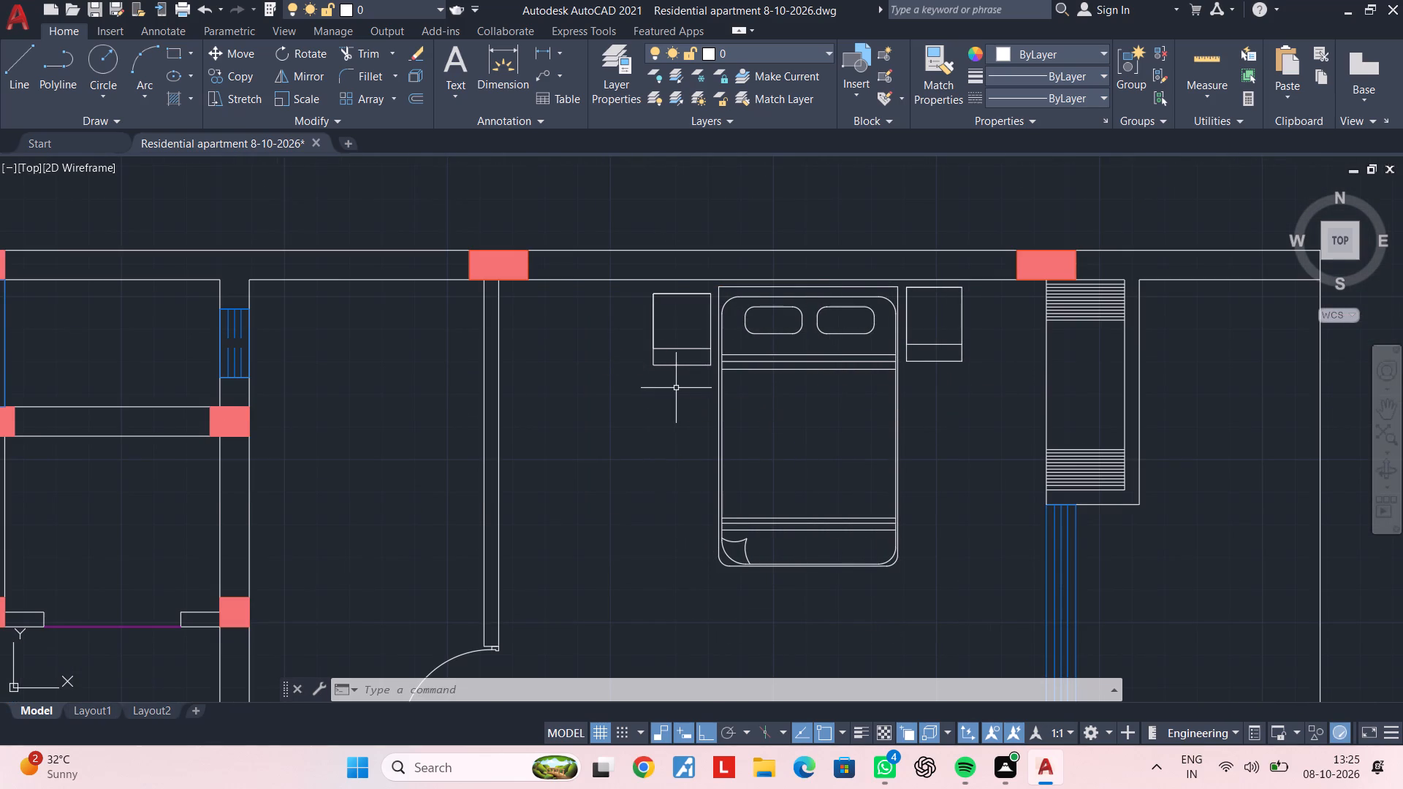
key("Escape")
key("Escape")
key("Escape")
Look over the plan from the upper-right bedroom down to the bottom-centre room.
middle_click_drag(708, 479, 709, 453)
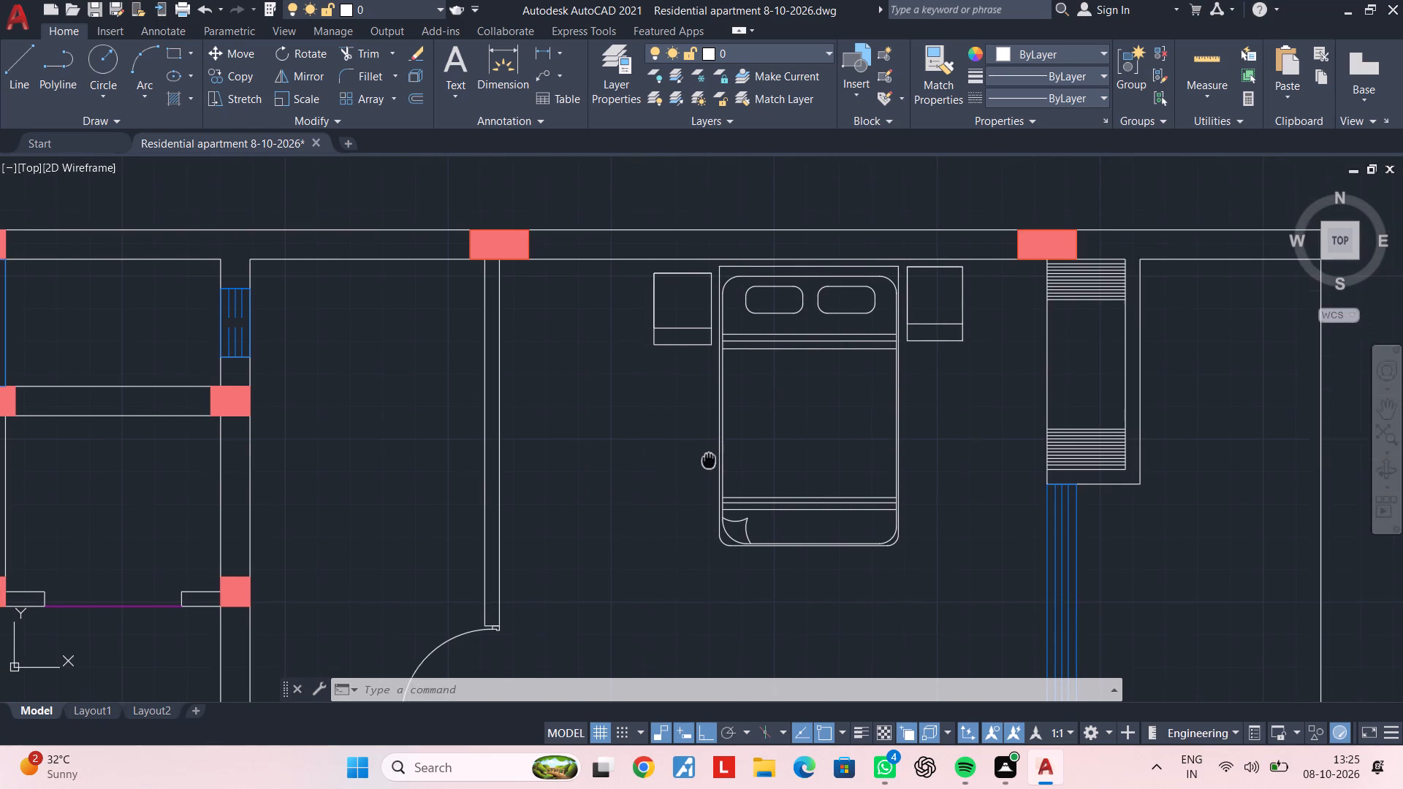
middle_click_drag(709, 453, 710, 414)
key("Escape")
scroll(766, 538, "down", 1)
middle_click_drag(766, 535, 723, 276)
middle_click_drag(725, 378, 727, 294)
key("Escape")
key("Escape")
key("Escape")
key("Escape")
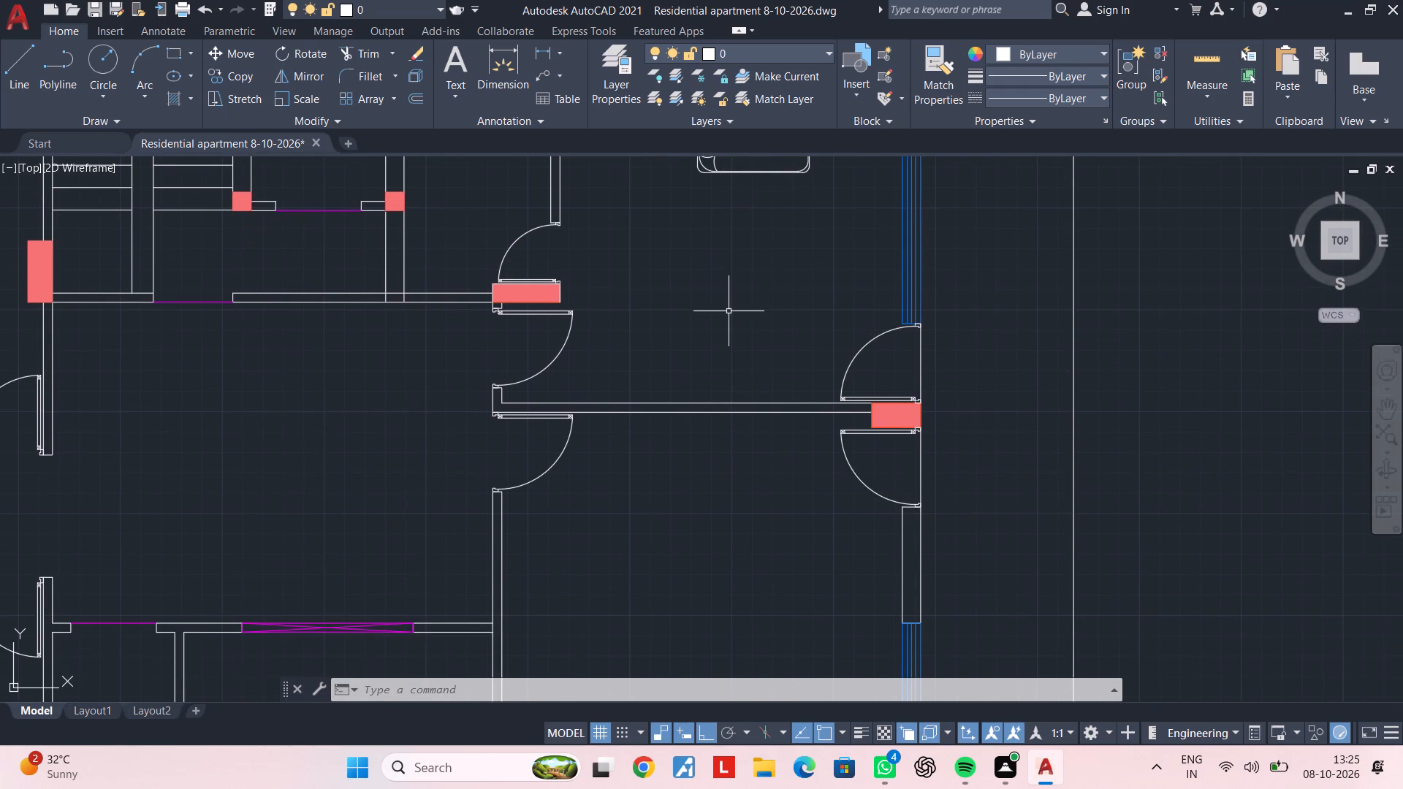
key("Escape")
key("Escape")
key("Escape")
key("Escape")
key("Escape")
key("Escape")
middle_click_drag(672, 336, 677, 336)
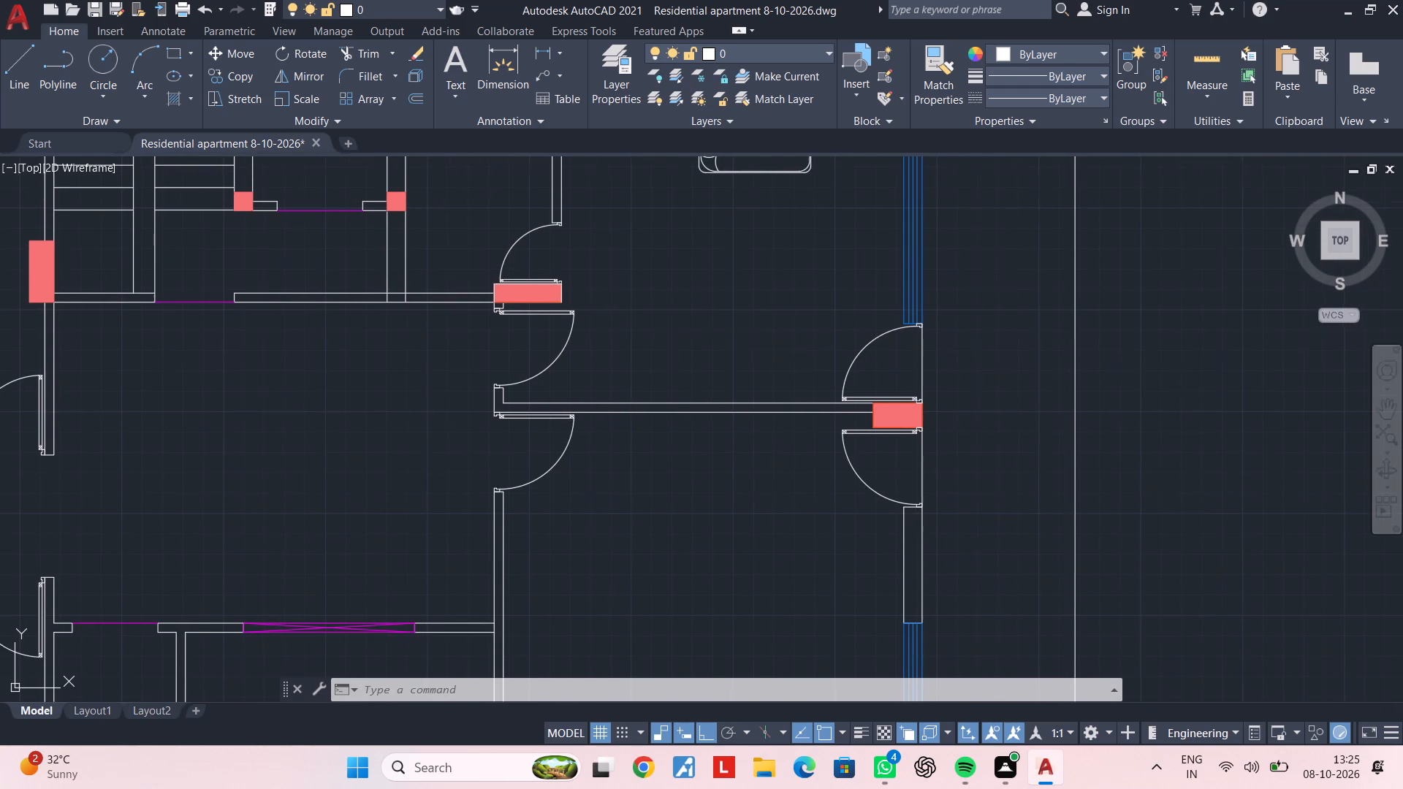
middle_click_drag(677, 336, 775, 291)
scroll(693, 437, "down", 1)
middle_click_drag(693, 438, 747, 275)
middle_click_drag(509, 468, 557, 403)
scroll(519, 468, "up", 1)
middle_click_drag(541, 440, 518, 448)
key("Escape")
key("Escape")
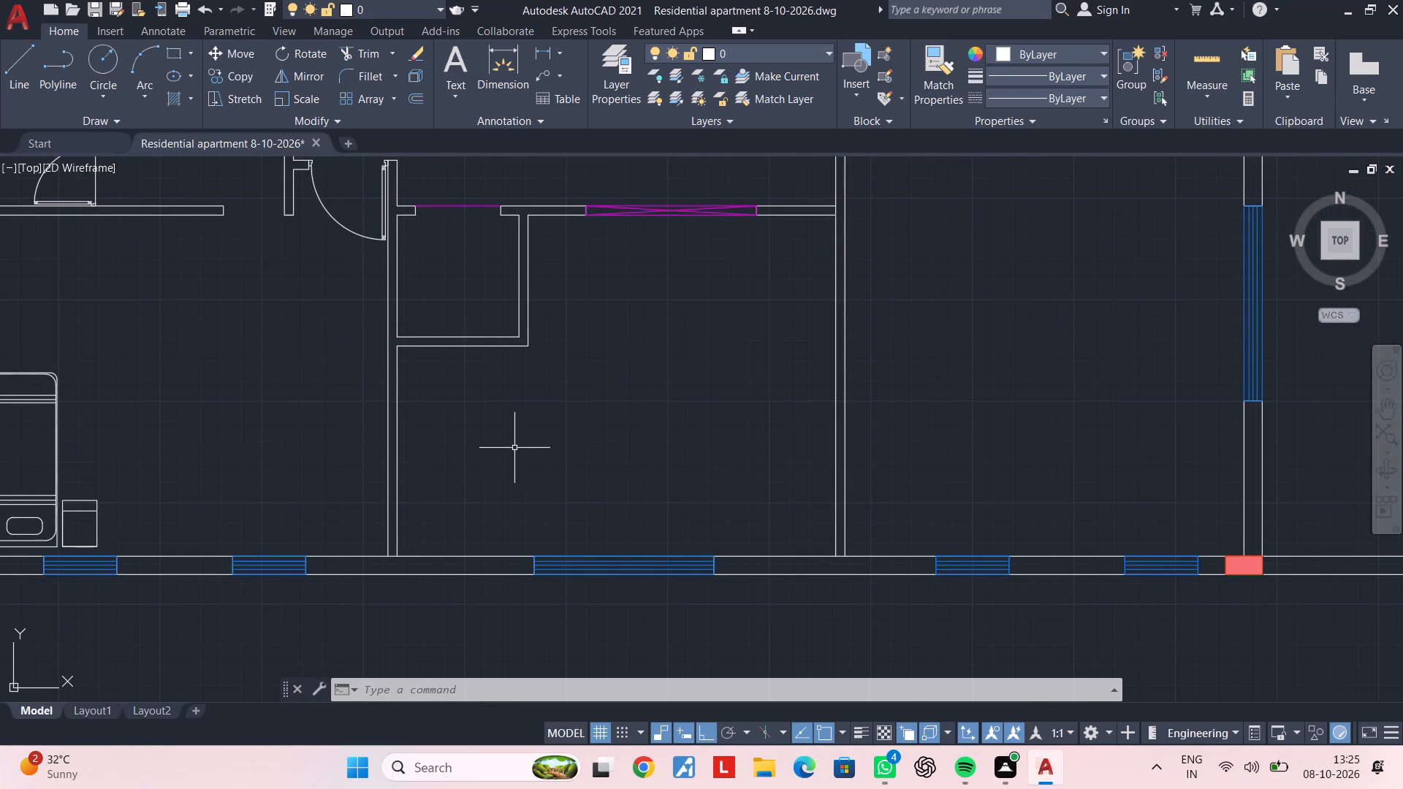
key("Escape")
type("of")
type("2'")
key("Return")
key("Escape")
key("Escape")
Offset the inner line of the bottom exterior wall 2' upward into the bottom-centre room.
type("of 2'")
key("Return")
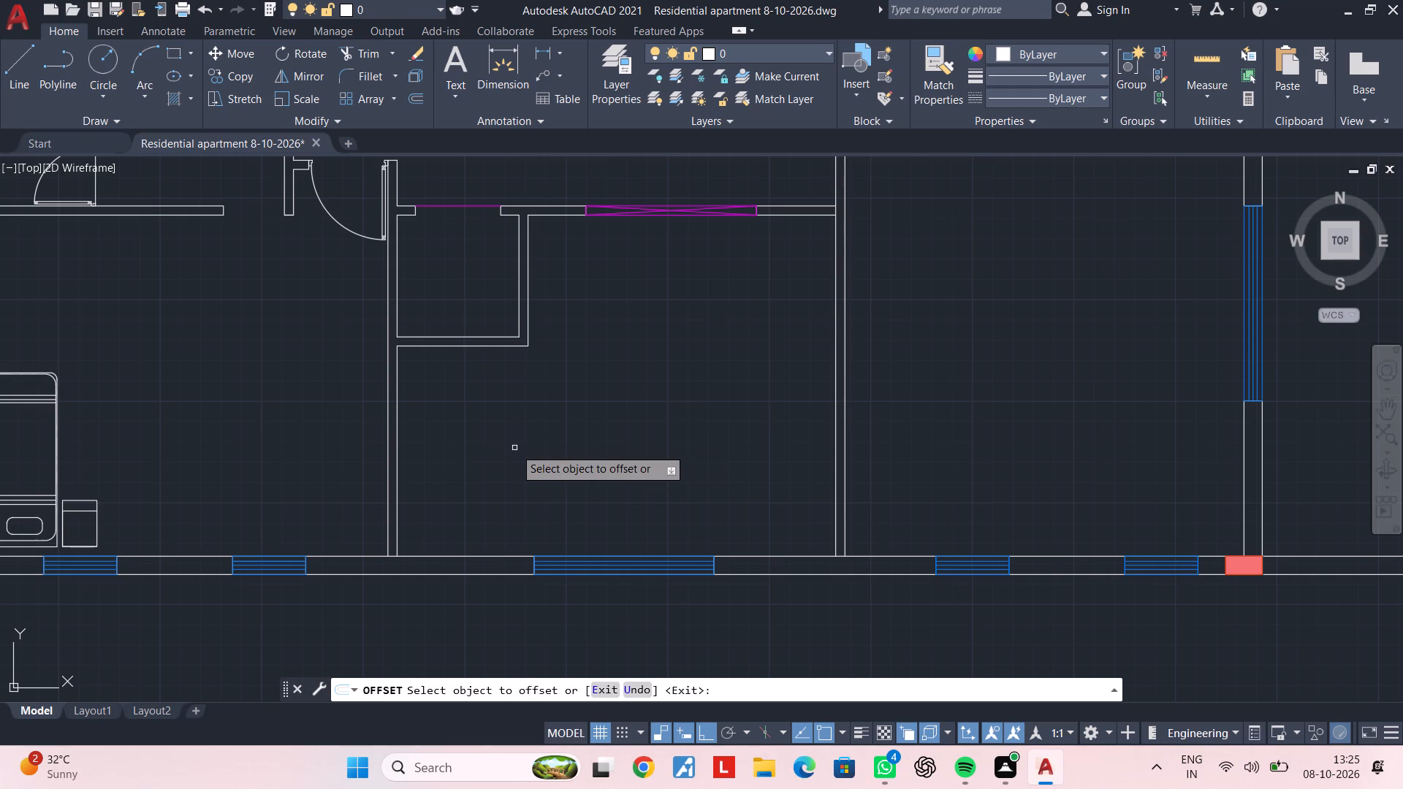
left_click(495, 555)
left_click(503, 493)
key("Escape")
key("Escape")
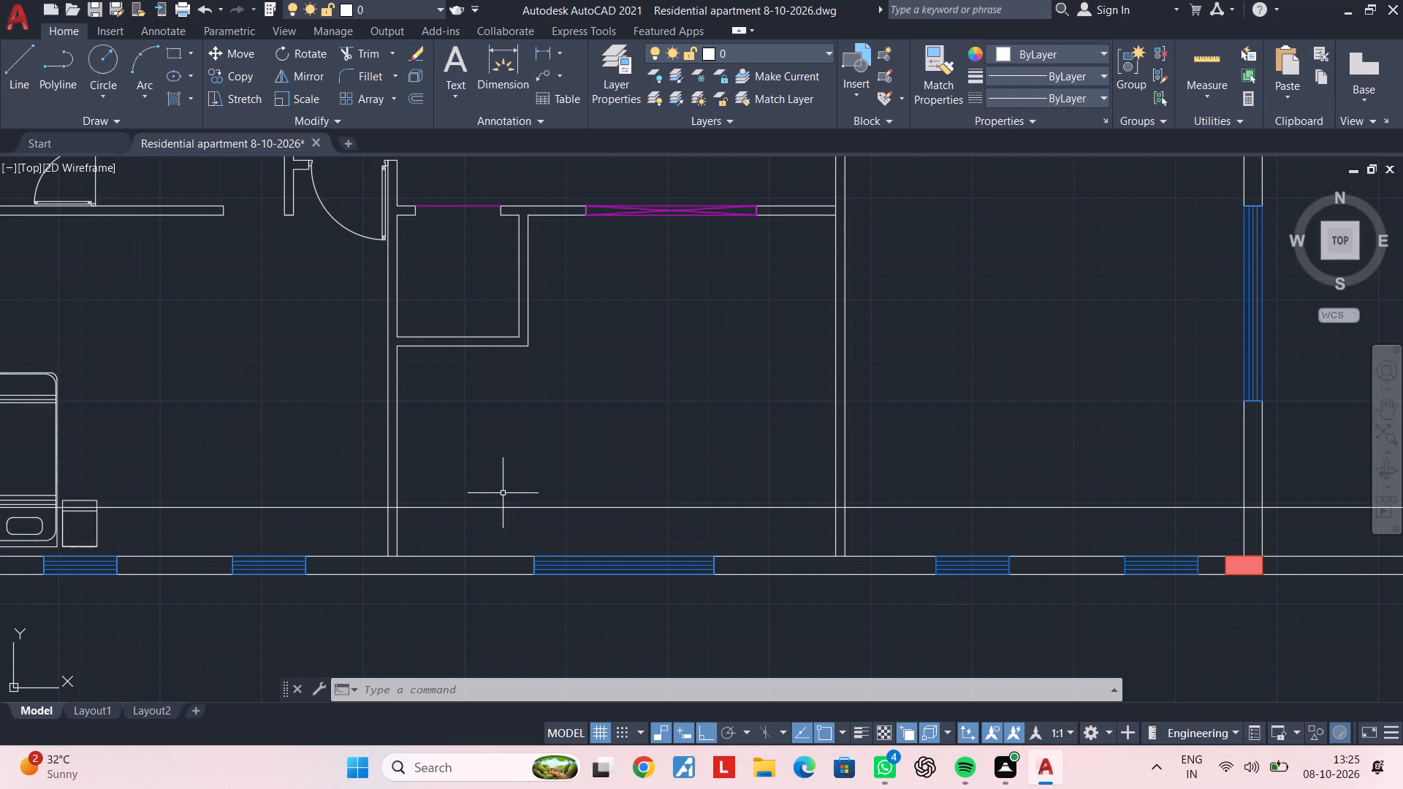
Trim the new offset line where it runs past the side walls of the bottom-centre room.
type("tr")
key("space")
left_click(368, 537)
left_click(340, 445)
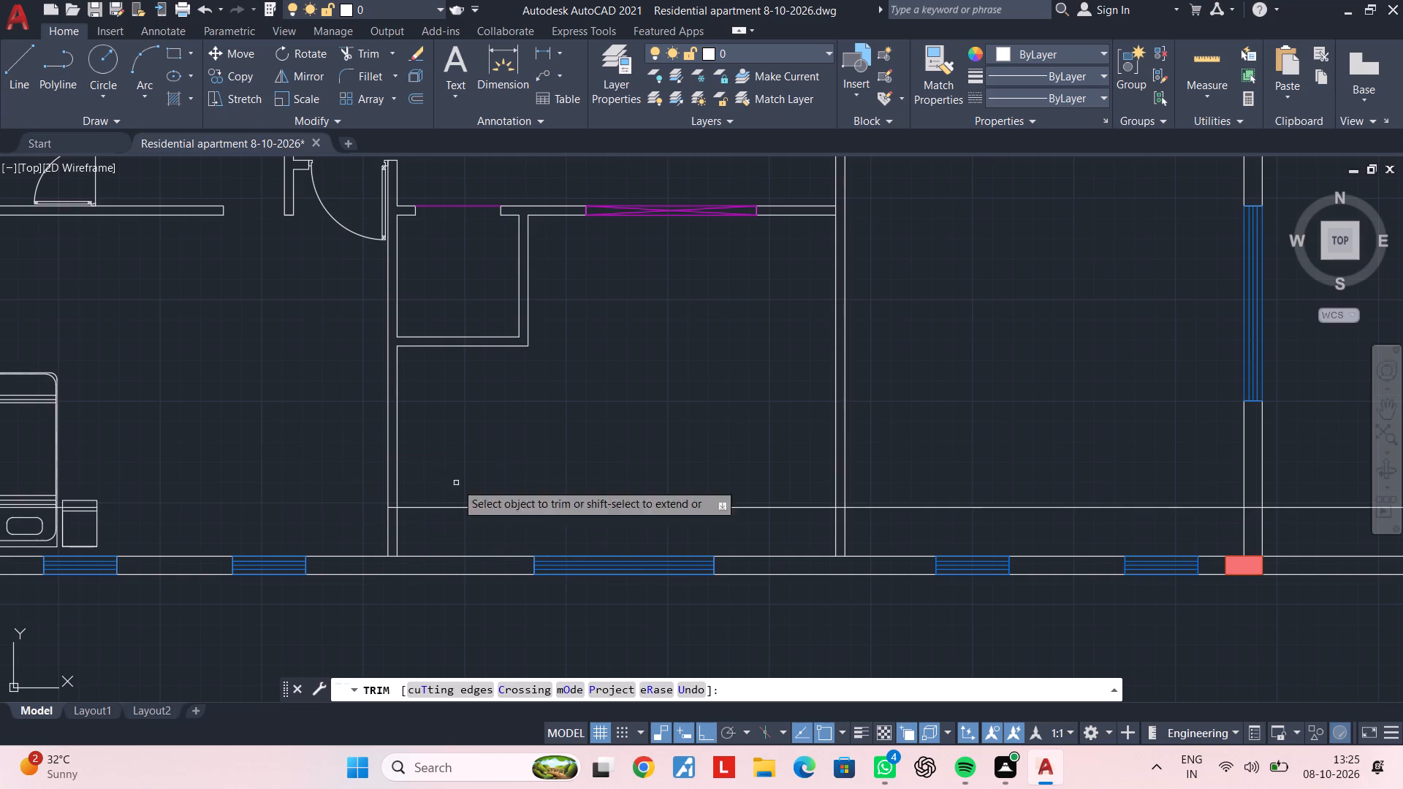
left_click(932, 524)
left_click(915, 409)
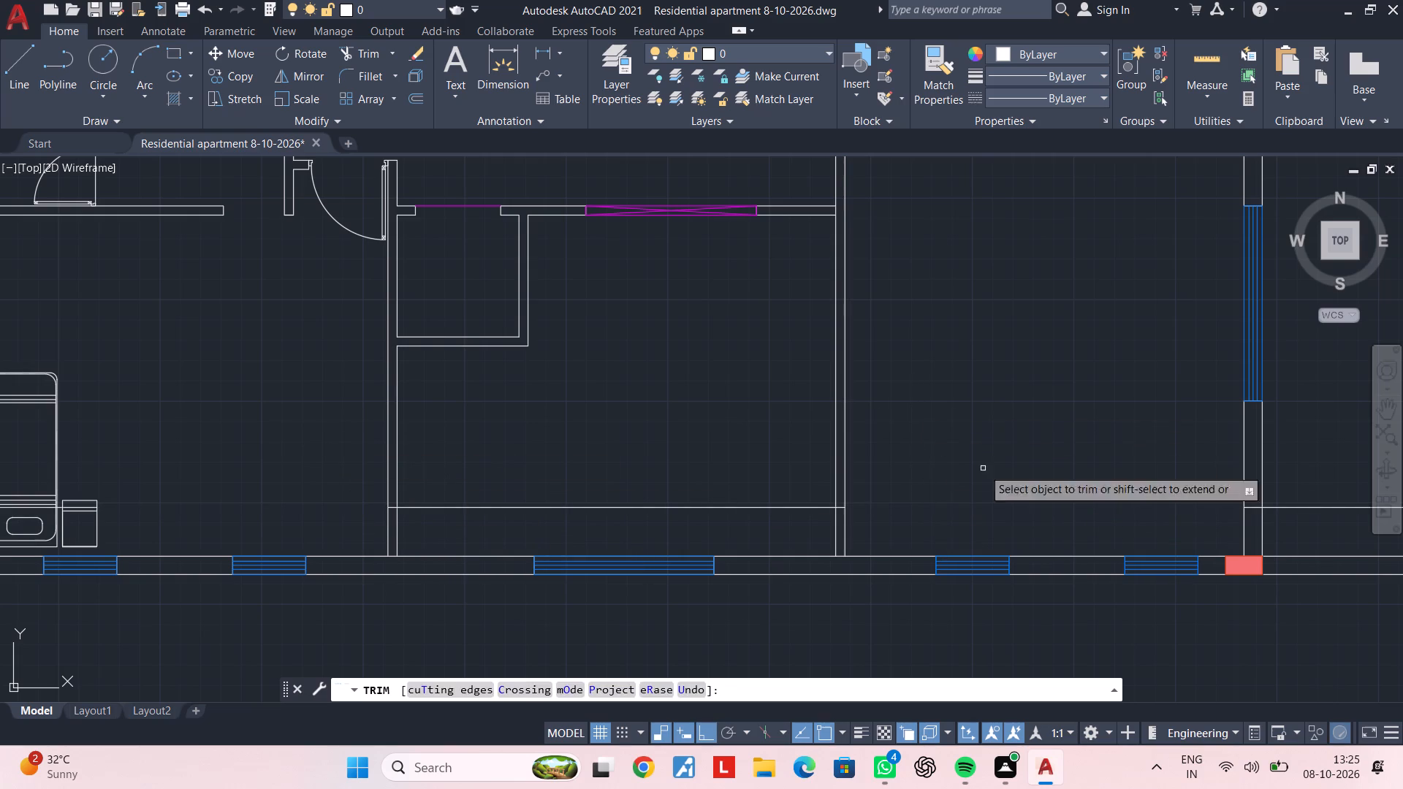
key("Escape")
key("Escape")
Delete the leftover pieces of the offset line beyond the right exterior wall and across the lower-left bedroom.
left_click(1298, 519)
left_click(1292, 494)
key("Delete")
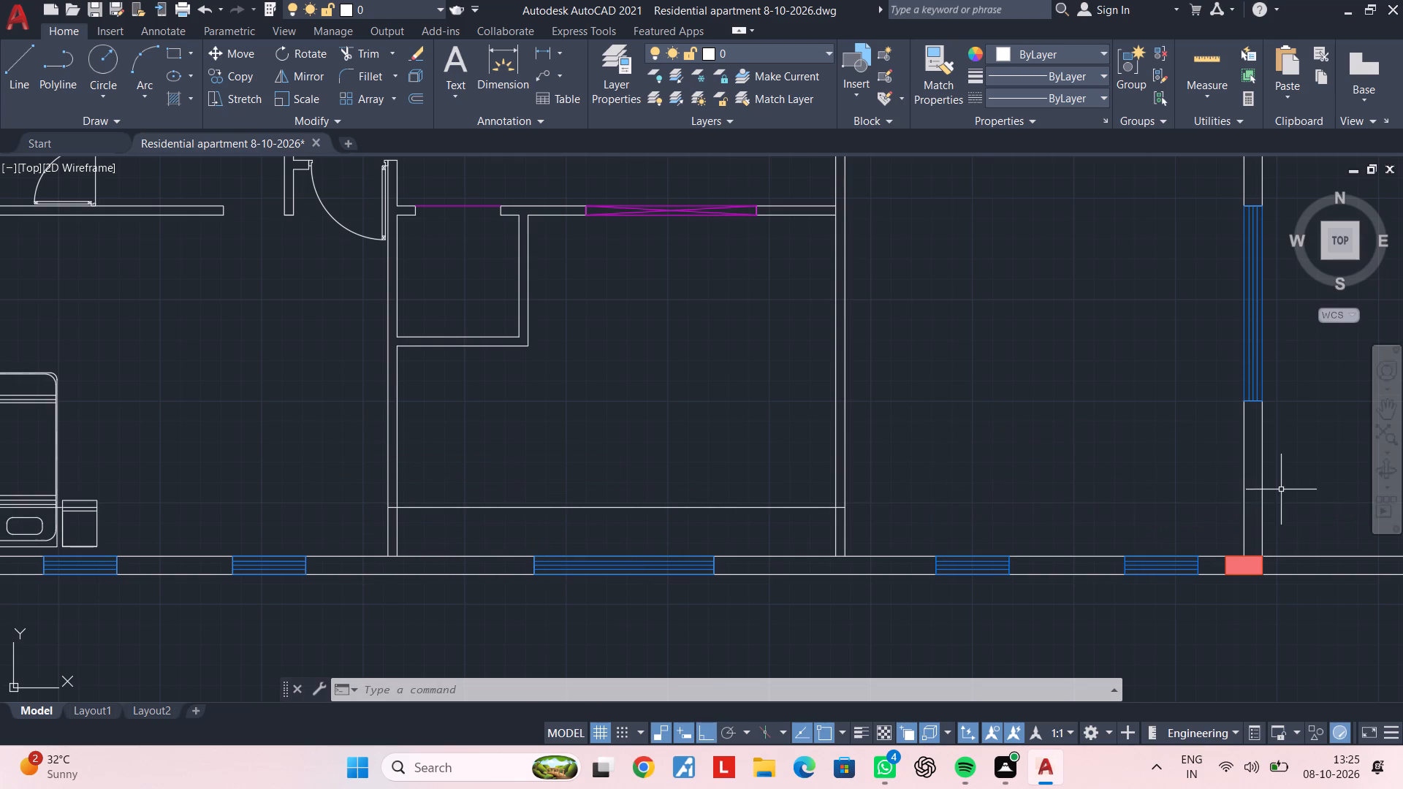
scroll(128, 560, "down", 2)
middle_click_drag(167, 549, 779, 487)
scroll(640, 494, "up", 5)
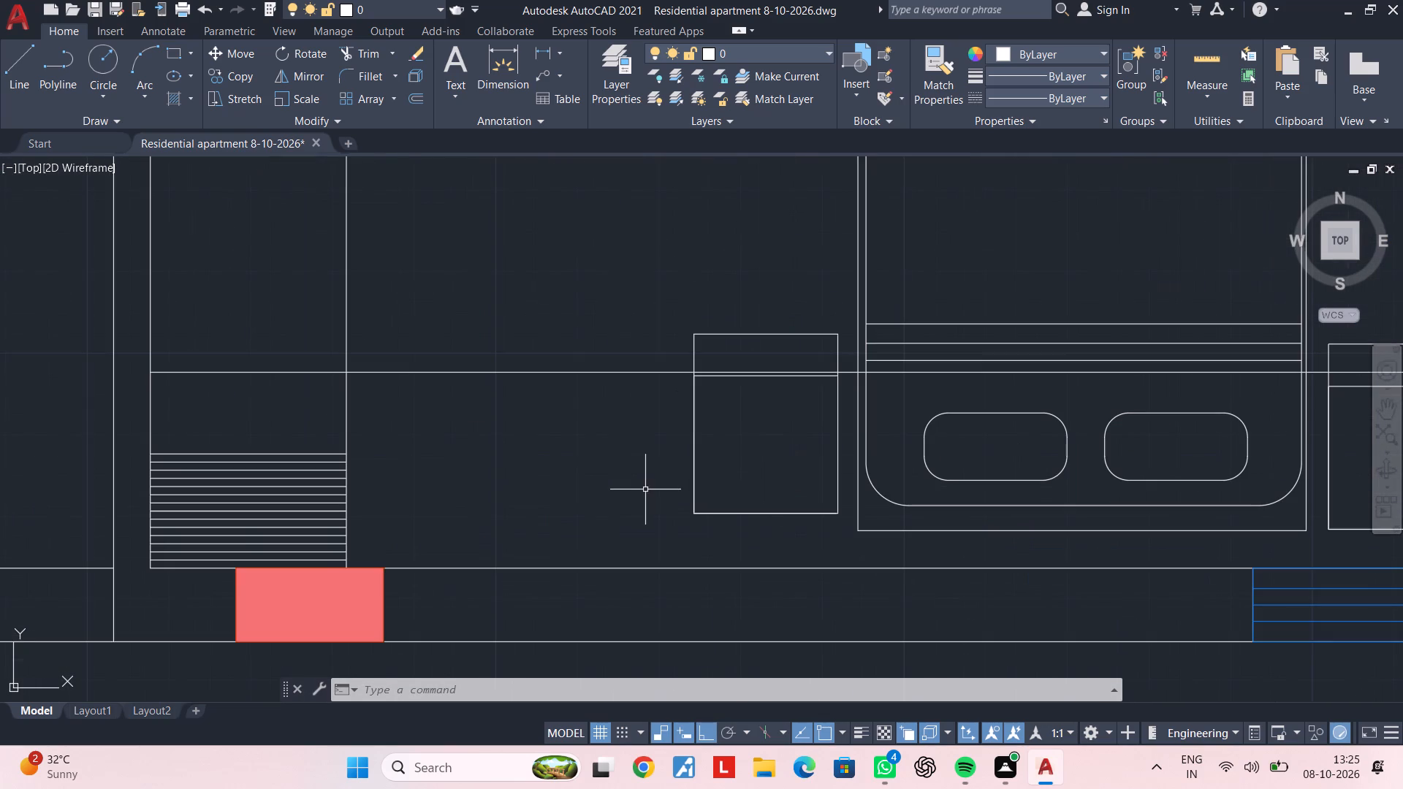
left_click(615, 460)
left_click(574, 347)
key("Delete")
key("Escape")
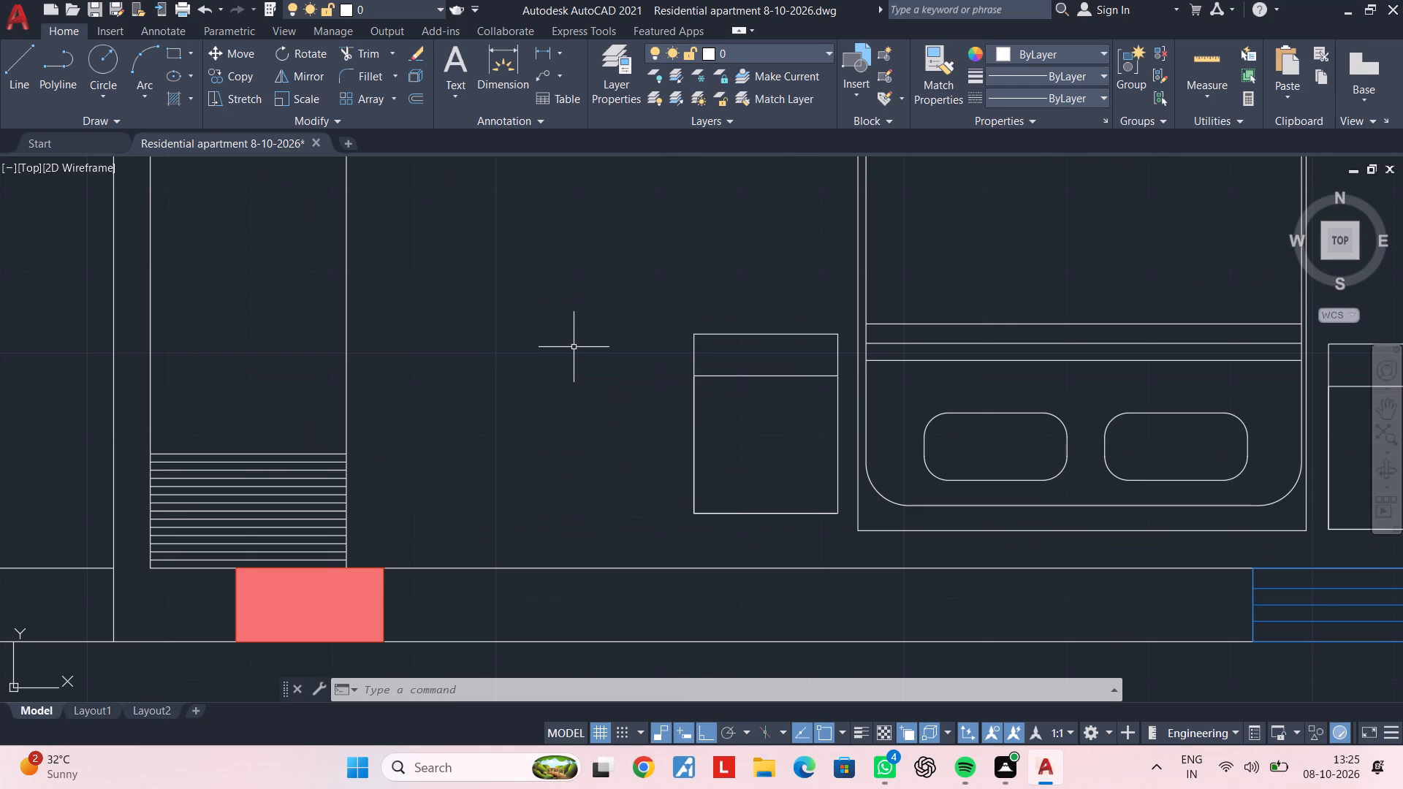
Offset the inner lines of the bottom-centre room's left and right walls 2' into the room.
scroll(574, 347, "down", 5)
middle_click_drag(1126, 389, 794, 442)
scroll(680, 434, "up", 3)
middle_click_drag(783, 375, 664, 476)
key("Escape")
key("Escape")
key("Escape")
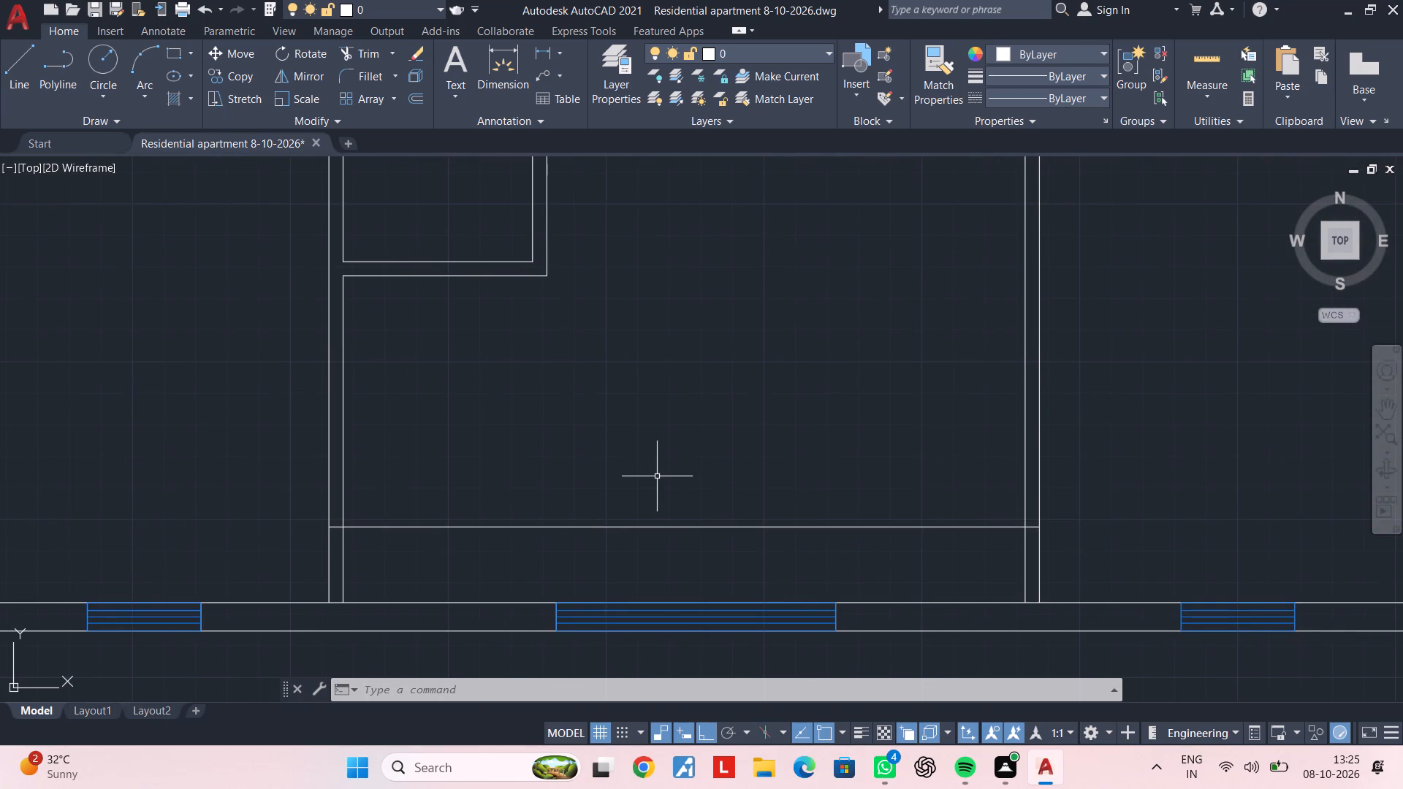
type("of 2'")
key("Return")
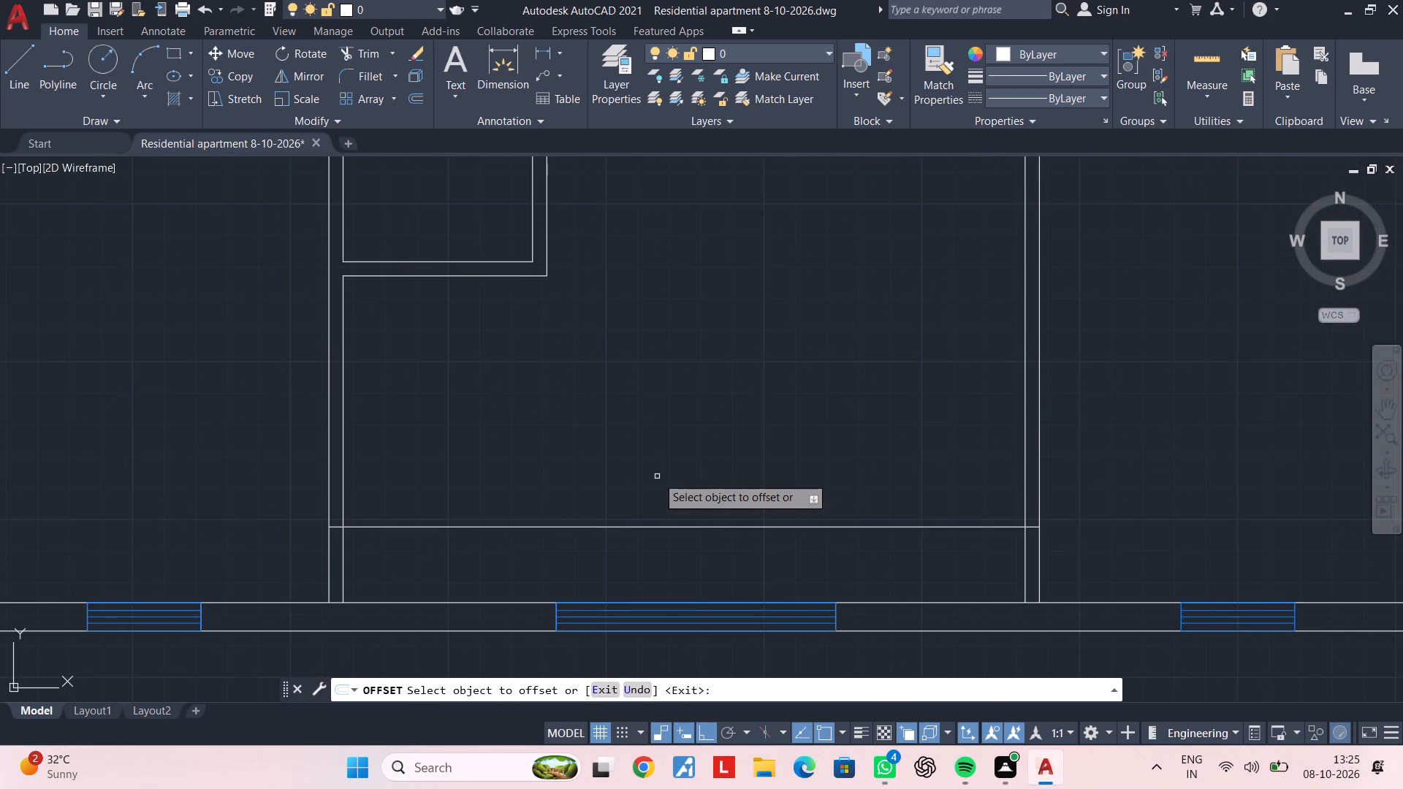
left_click(344, 456)
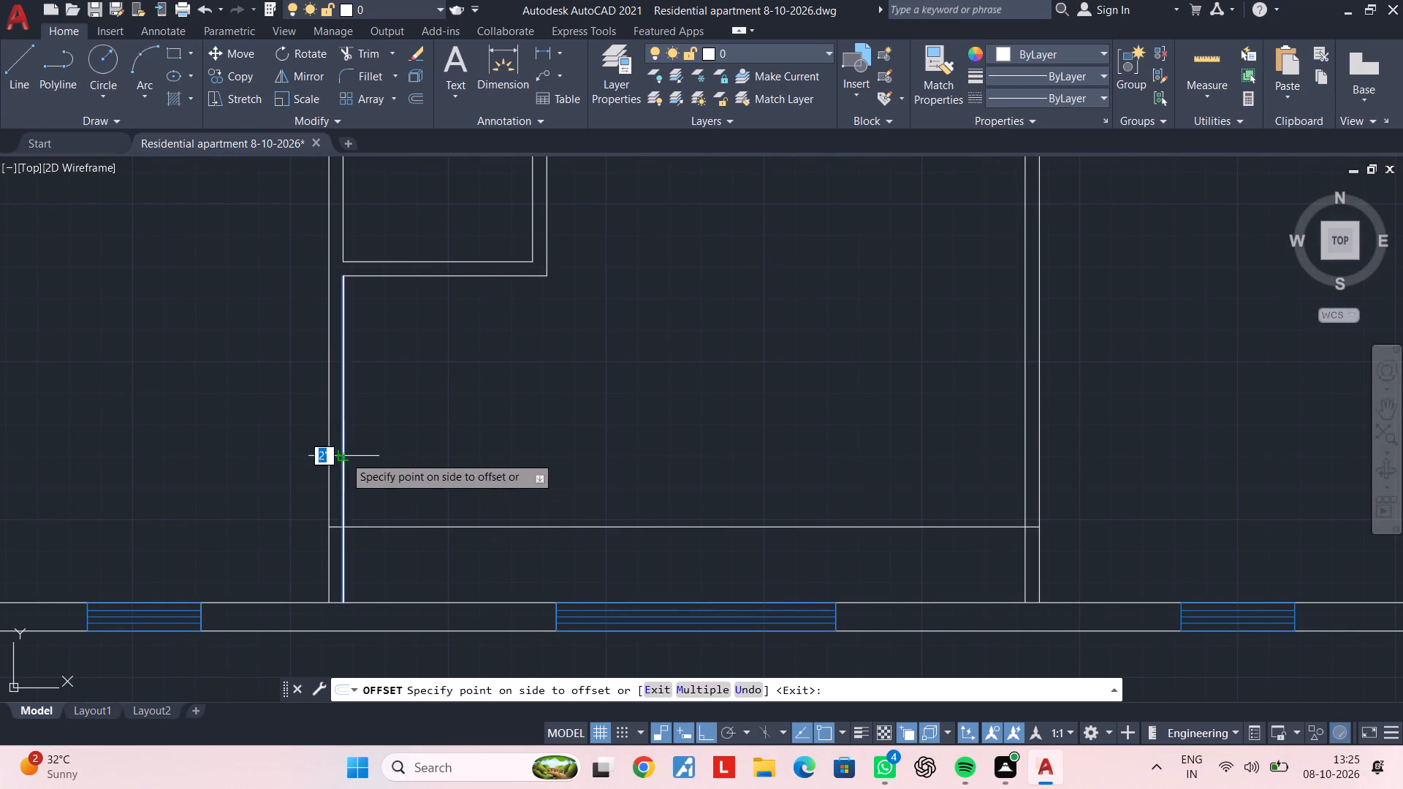
left_click(535, 446)
left_click(1024, 429)
left_click(916, 443)
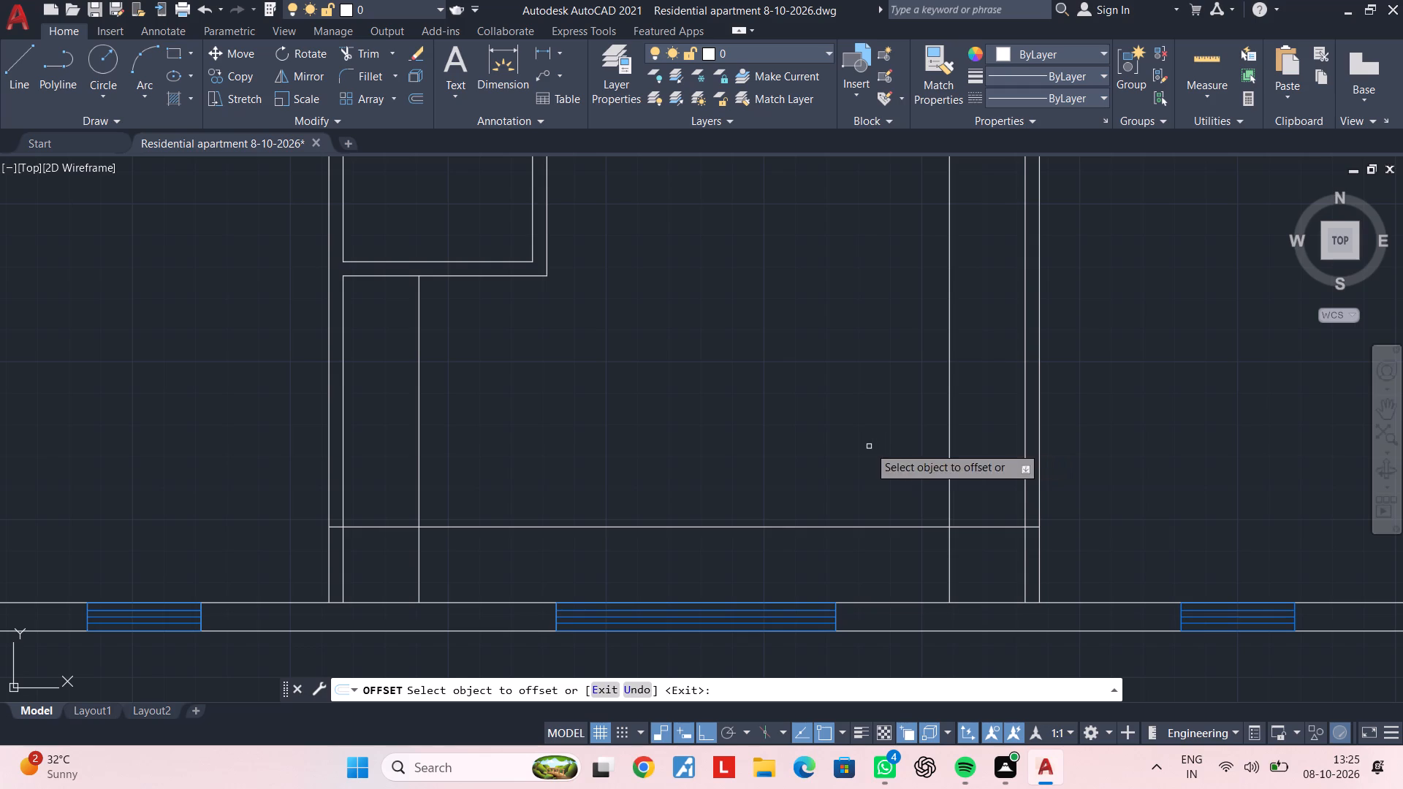
middle_click_drag(866, 438, 786, 498)
key("Escape")
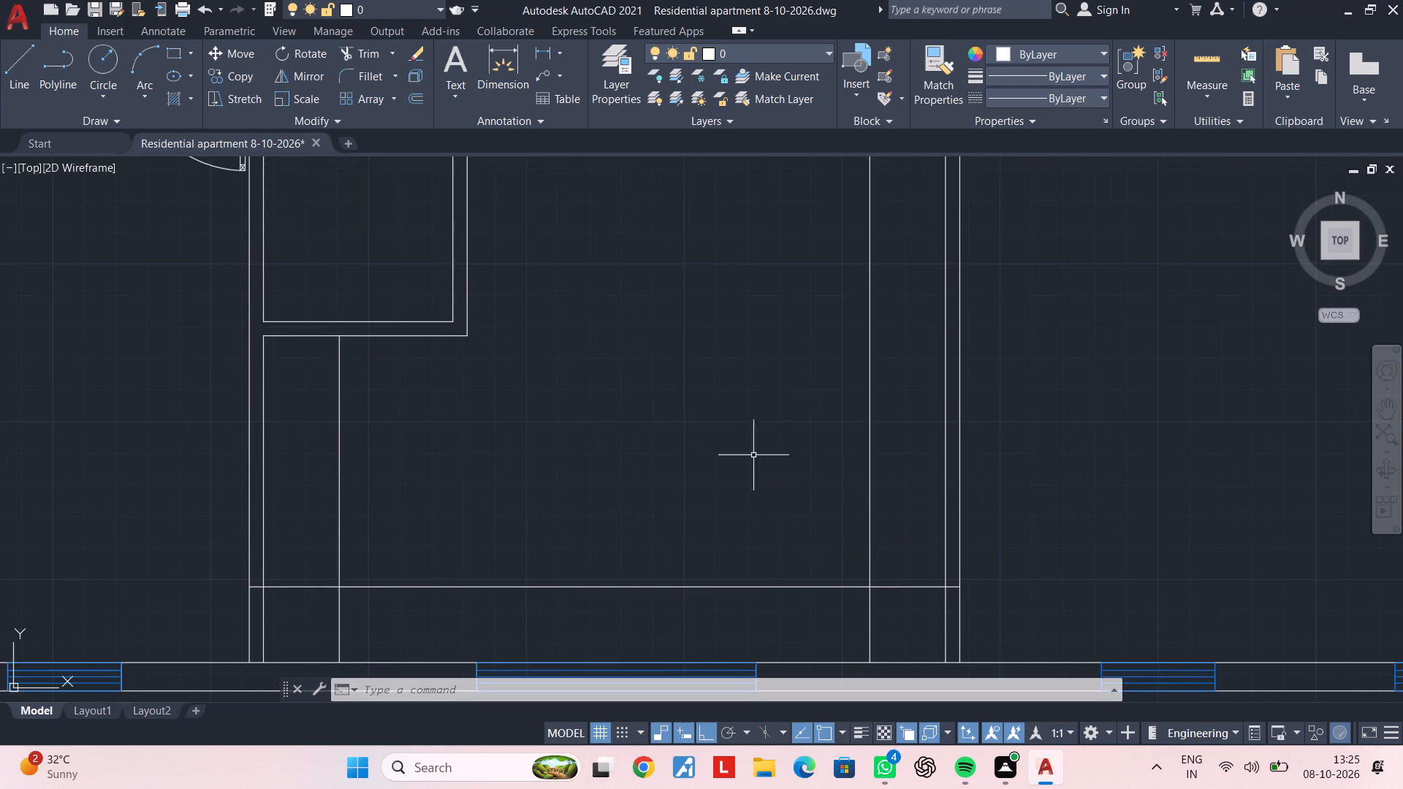
key("Escape")
Draw a short horizontal line from the right offset line to the right wall, level with the small enclosure's lower edge.
scroll(748, 406, "down", 1)
middle_click_drag(727, 416, 674, 445)
key("Escape")
key("Escape")
key("l")
key("space")
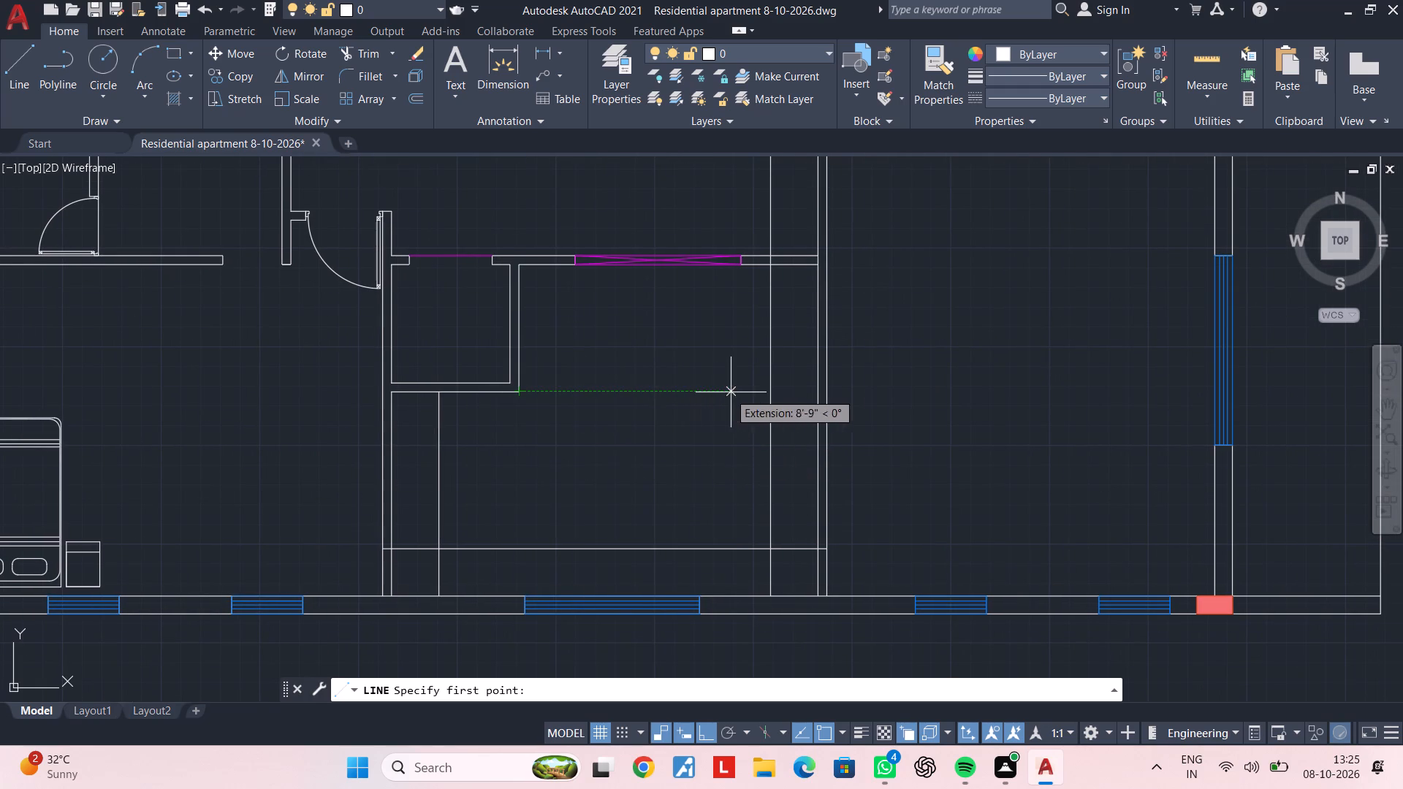
left_click(772, 392)
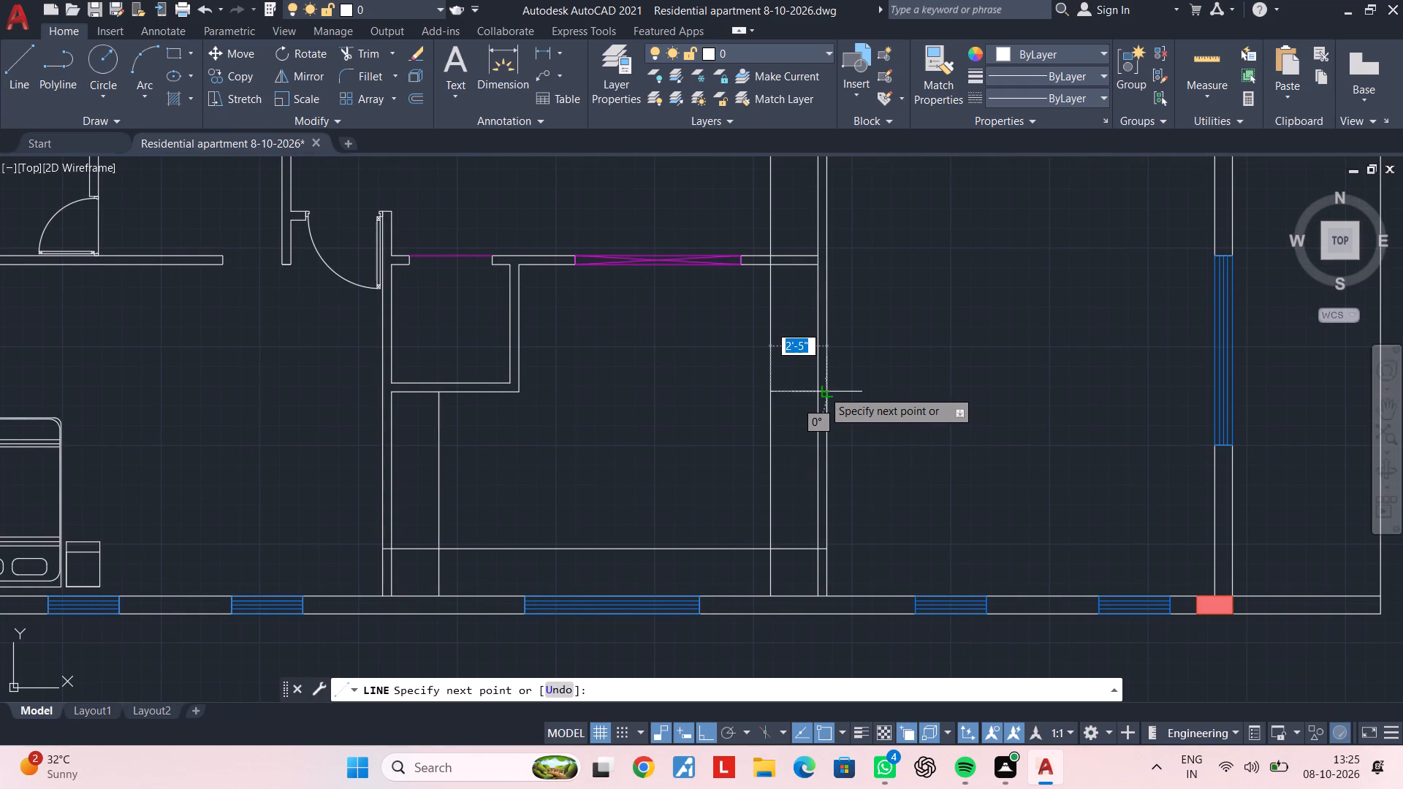
left_click(818, 391)
key("Escape")
key("Escape")
key("Escape")
key("Escape")
key("Escape")
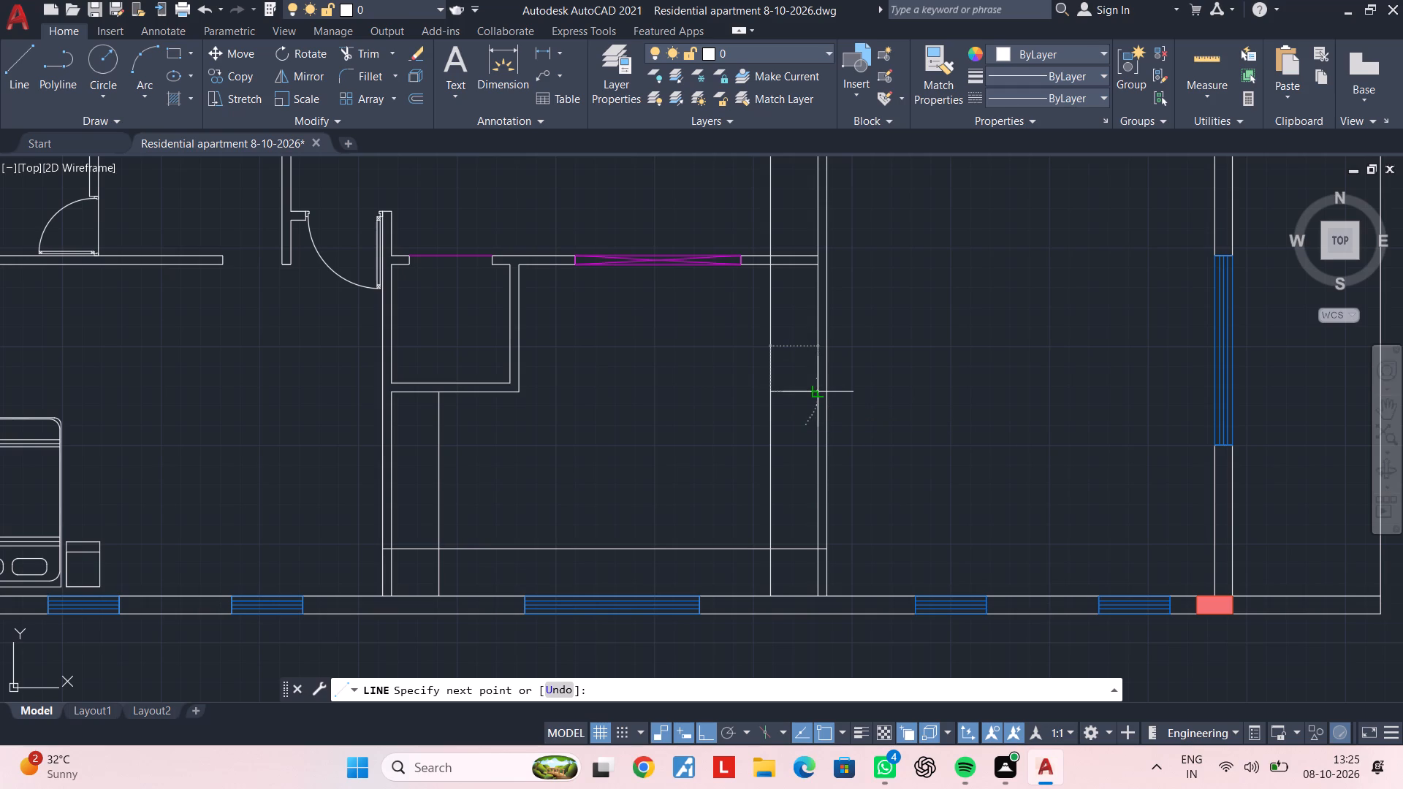
key("Escape")
key("Escape")
Trim the right offset line above the short horizontal line and delete its leftover piece beyond the room's upper wall.
type("tr")
key("space")
left_click(782, 335)
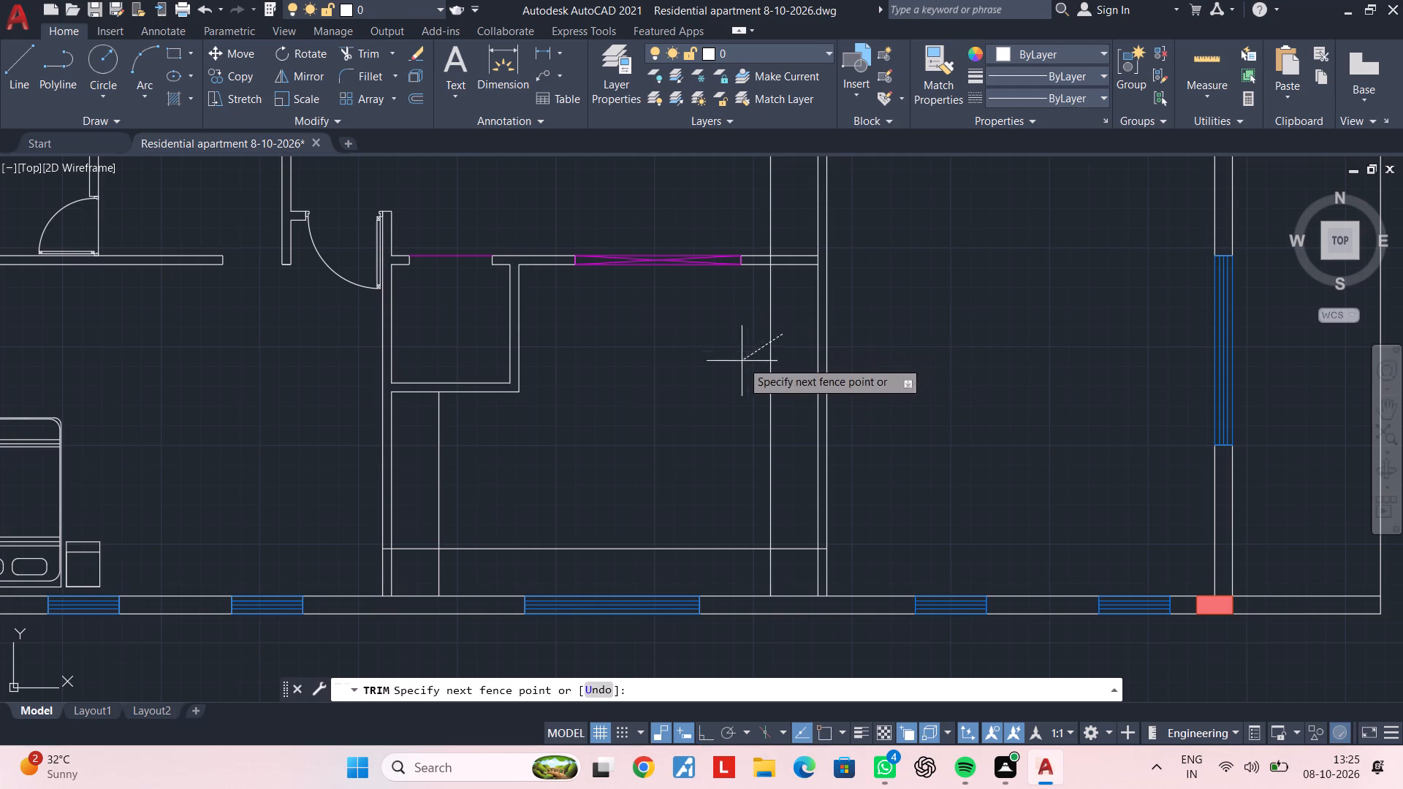
left_click(742, 362)
scroll(750, 346, "down", 1)
middle_click_drag(750, 353, 722, 429)
key("Escape")
scroll(745, 348, "up", 1)
left_click(748, 340)
left_click(685, 353)
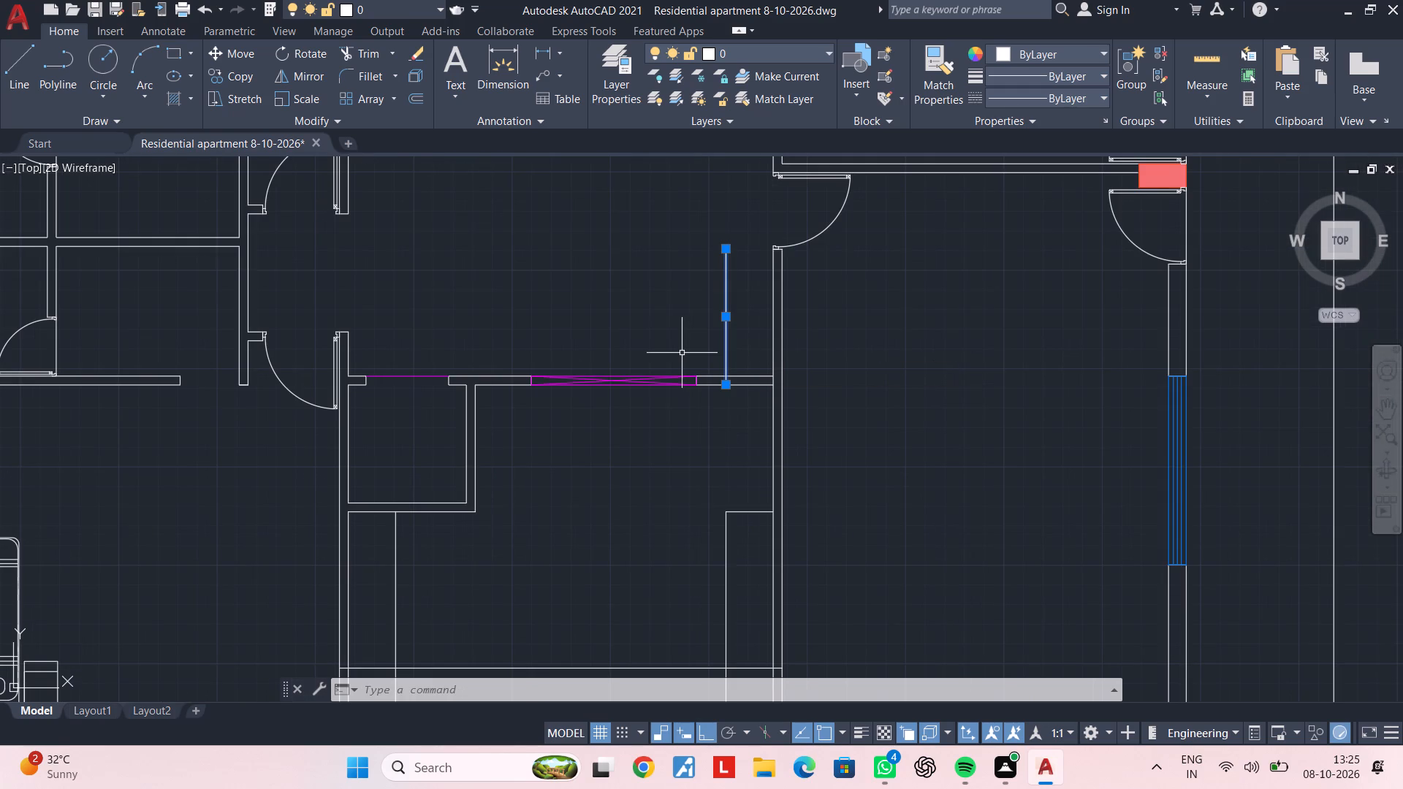
key("Delete")
key("Escape")
key("Escape")
Trim the offset lines where they cross at both lower corners of the bottom-centre room so they form clean counter corners.
scroll(764, 621, "down", 1)
middle_click_drag(764, 621, 758, 441)
key("Escape")
scroll(726, 490, "up", 2)
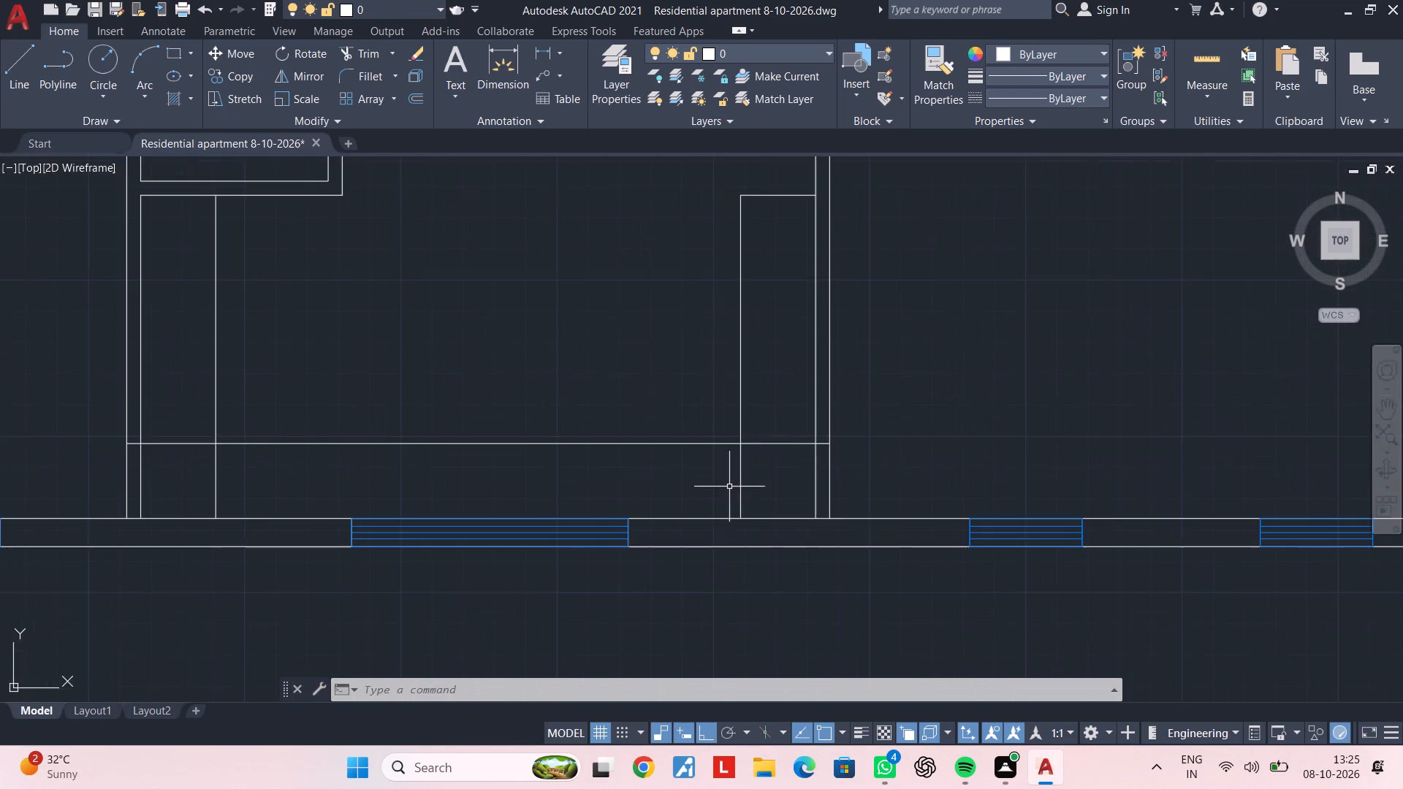
middle_click_drag(740, 472, 750, 463)
key("Escape")
key("Escape")
key("t")
key("r")
key("space")
scroll(758, 463, "up", 1)
left_click(791, 397)
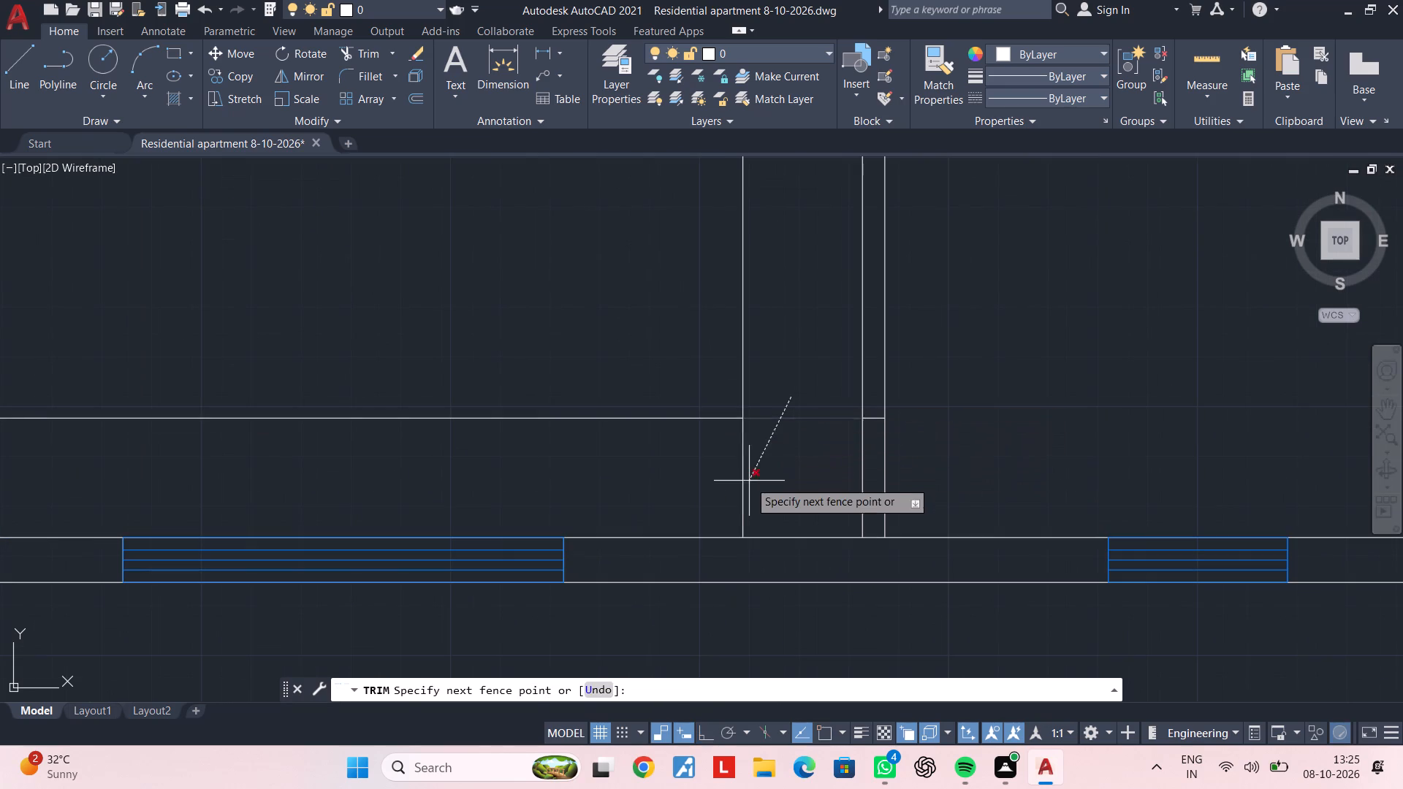
left_click(731, 482)
middle_click_drag(682, 477, 1022, 483)
middle_click_drag(585, 505, 963, 464)
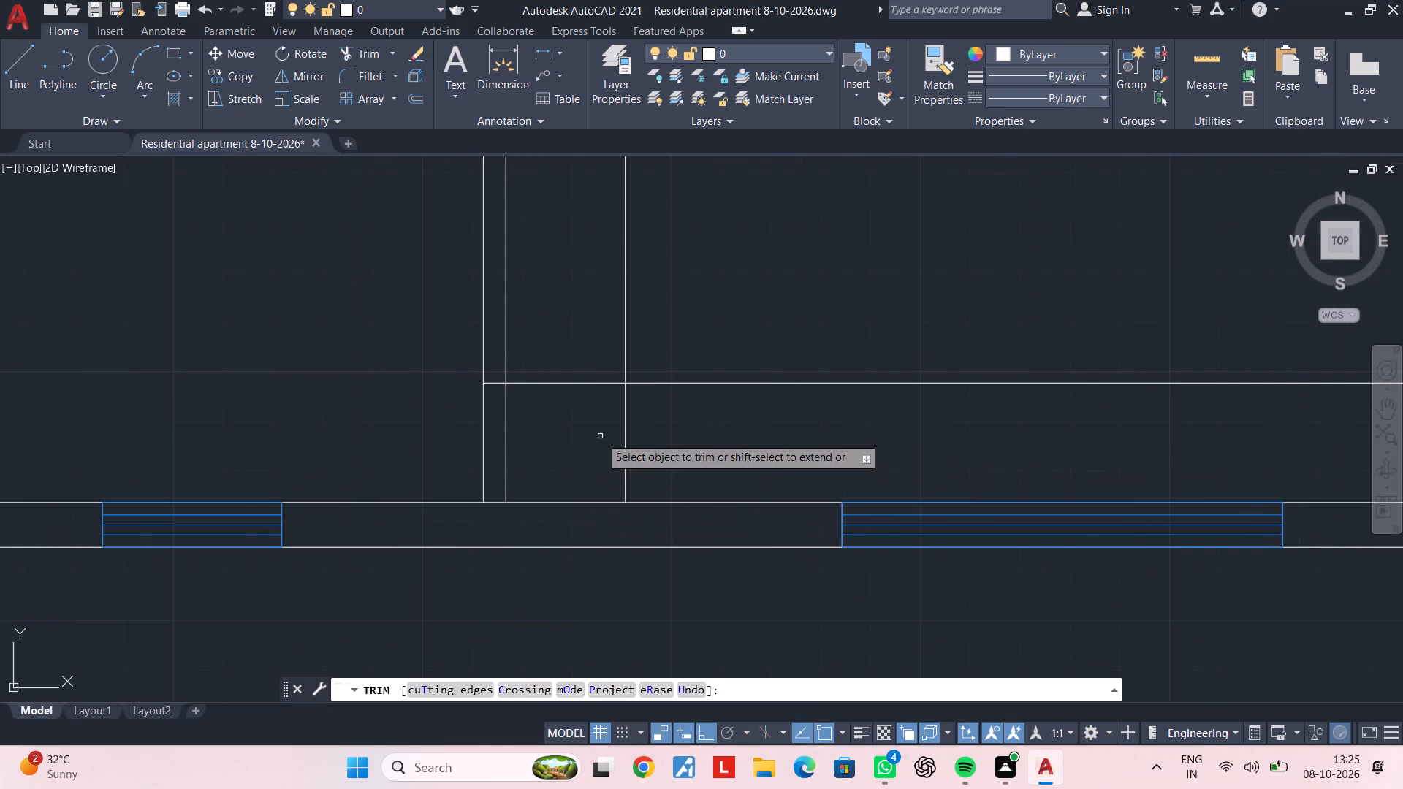
left_click_drag(566, 362, 571, 370)
left_click(639, 441)
Delete the leftover offset-line stubs at the bottom-centre room's left and right walls.
scroll(641, 441, "down", 3)
key("Escape")
scroll(627, 431, "up", 2)
left_click(538, 392)
left_click(639, 459)
key("Delete")
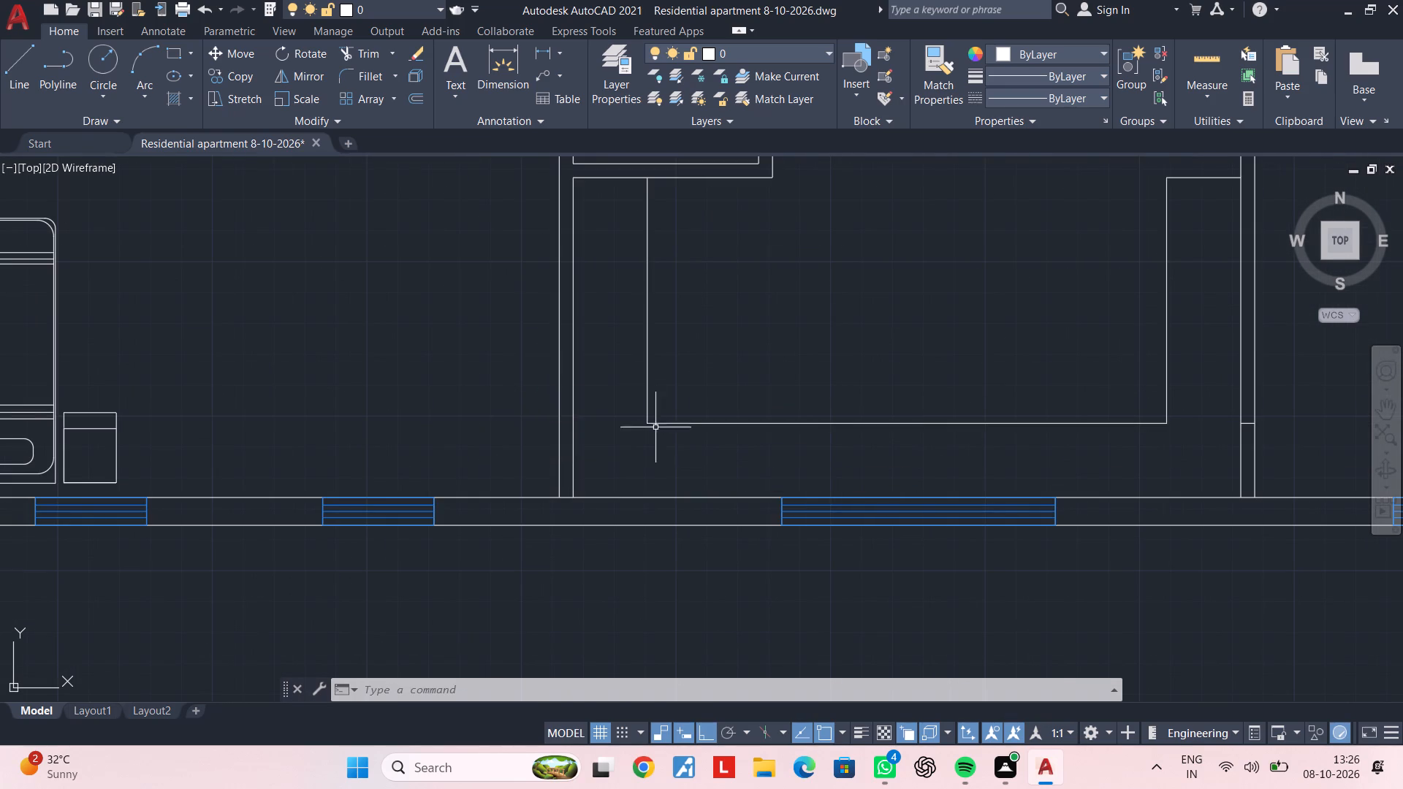
scroll(677, 470, "down", 2)
middle_click_drag(840, 466, 739, 447)
scroll(780, 445, "up", 2)
left_click(854, 416)
left_click(927, 465)
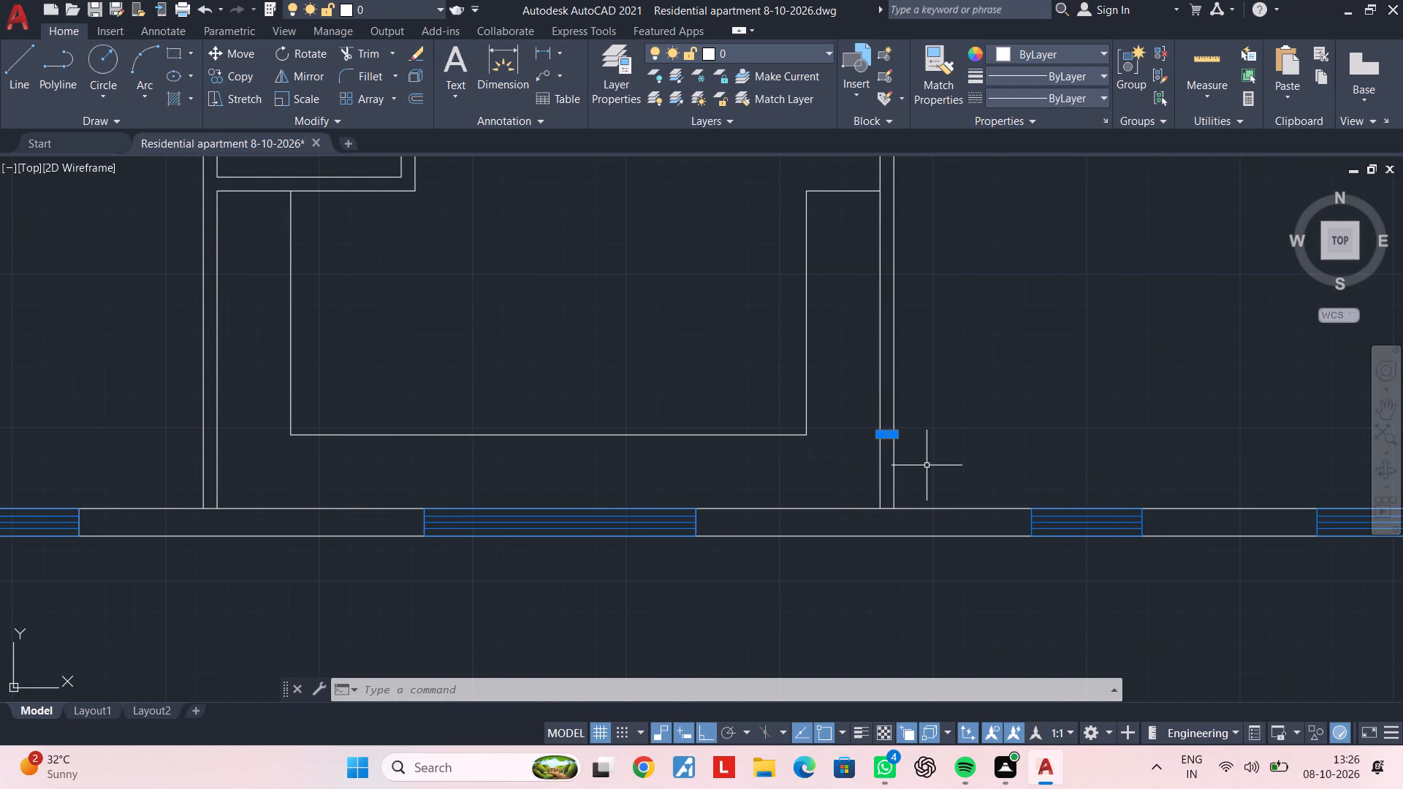
key("Delete")
Join the four counter edge lines in the bottom-centre room into one polyline.
scroll(783, 467, "down", 1)
middle_click(783, 467)
left_click_drag(808, 275, 808, 287)
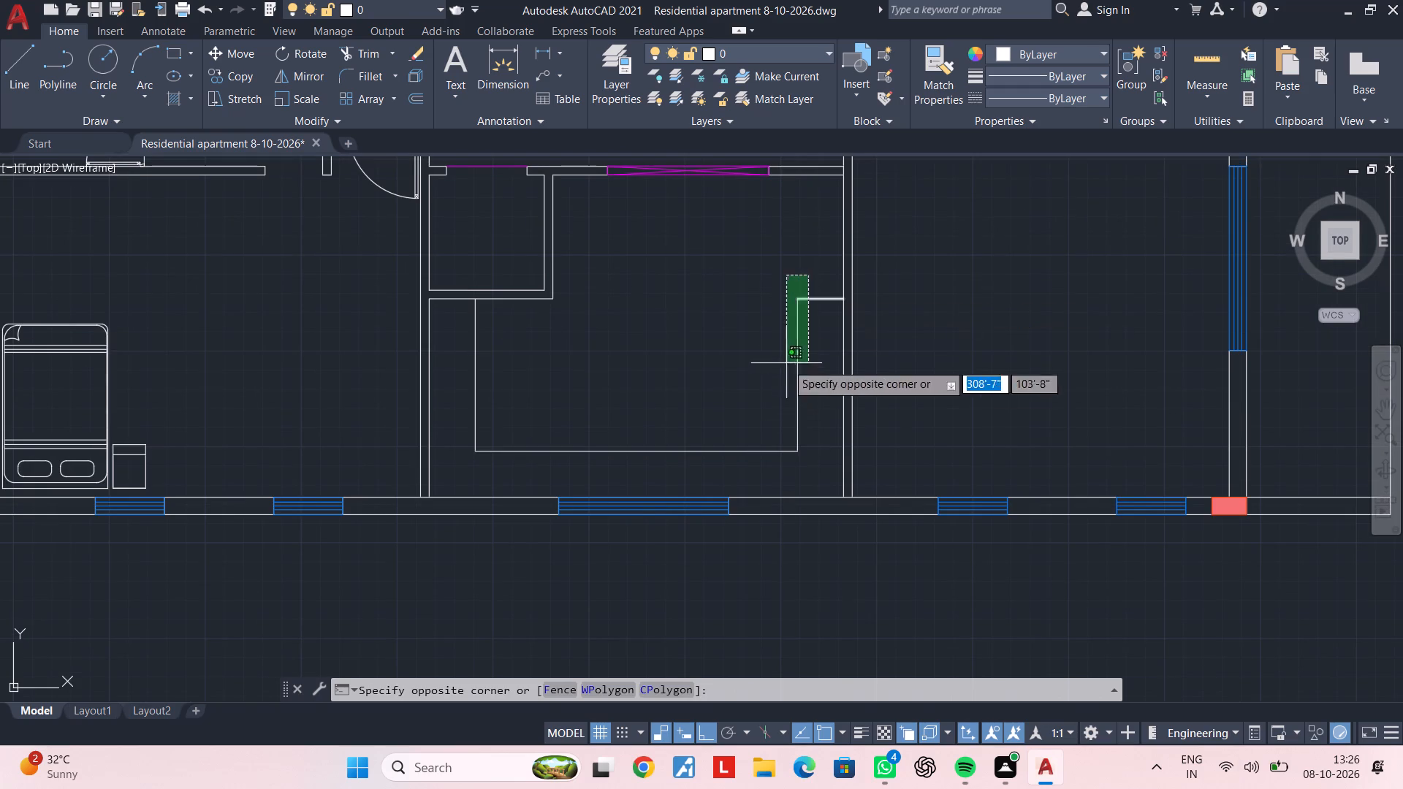
left_click(761, 462)
middle_click_drag(579, 394, 665, 404)
left_click(599, 376)
left_click(547, 384)
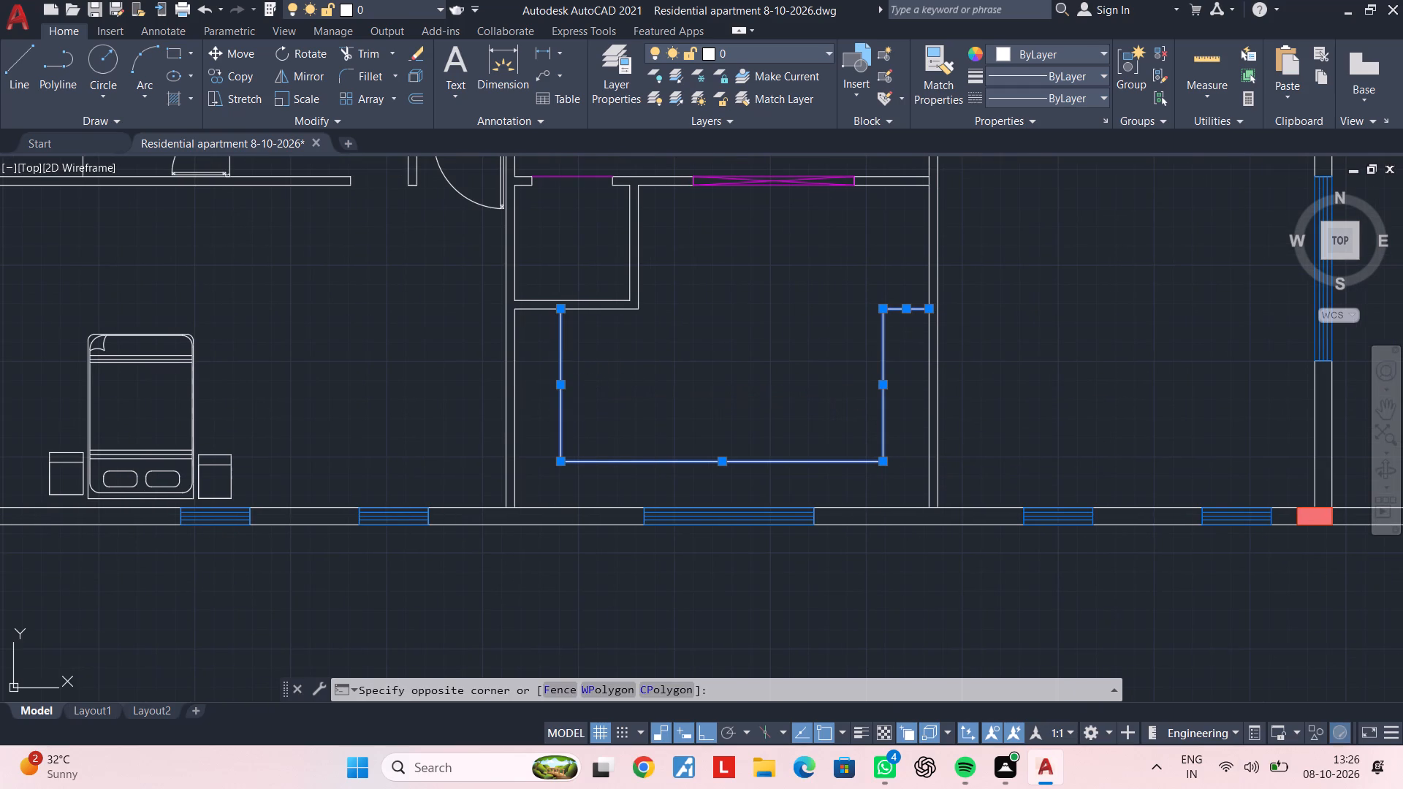
key("j")
key("space")
scroll(658, 402, "down", 1)
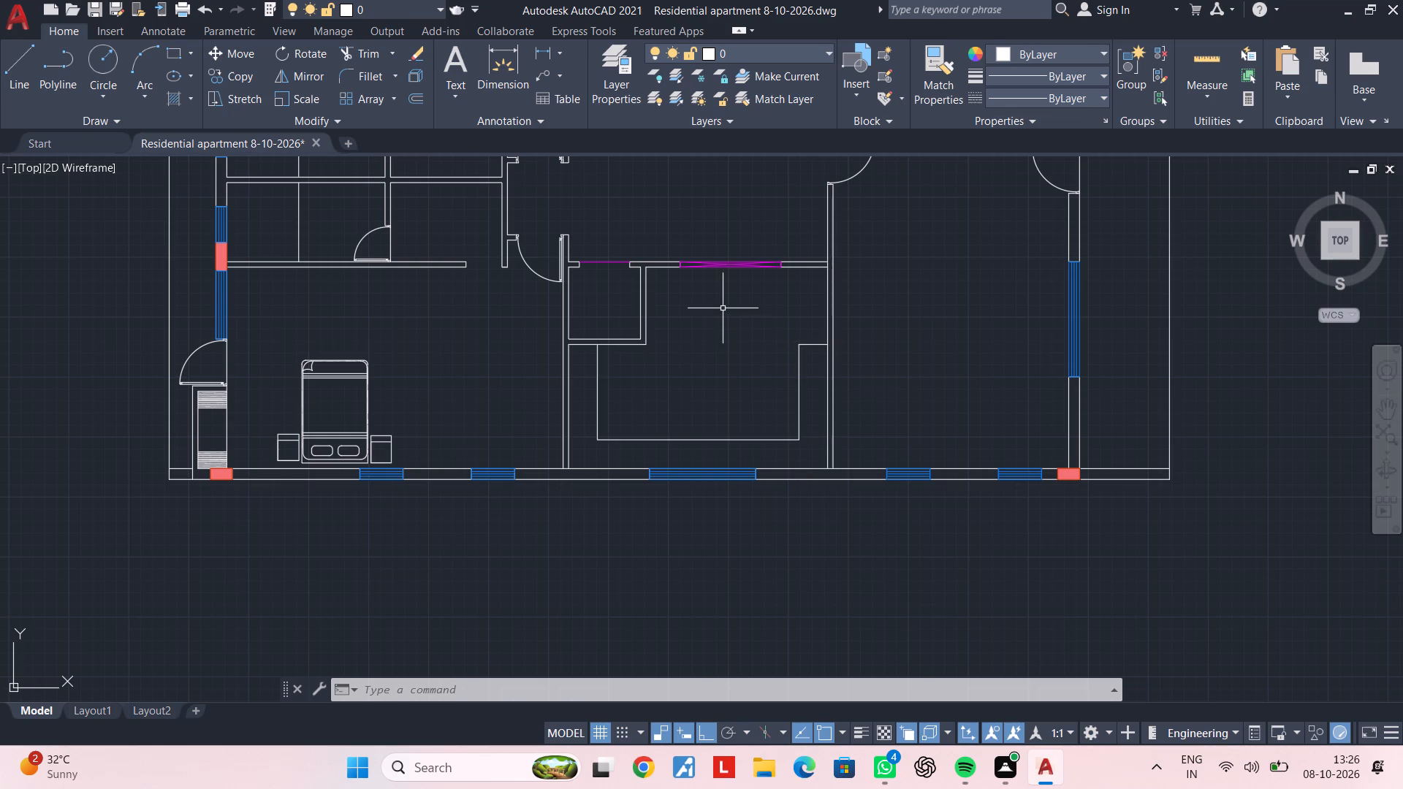
Match the counter outline's properties to the magenta line across the small enclosure's opening.
middle_click_drag(715, 320, 675, 376)
key("Escape")
key("Escape")
scroll(622, 406, "up", 2)
middle_click_drag(750, 397, 572, 414)
key("Escape")
key("Escape")
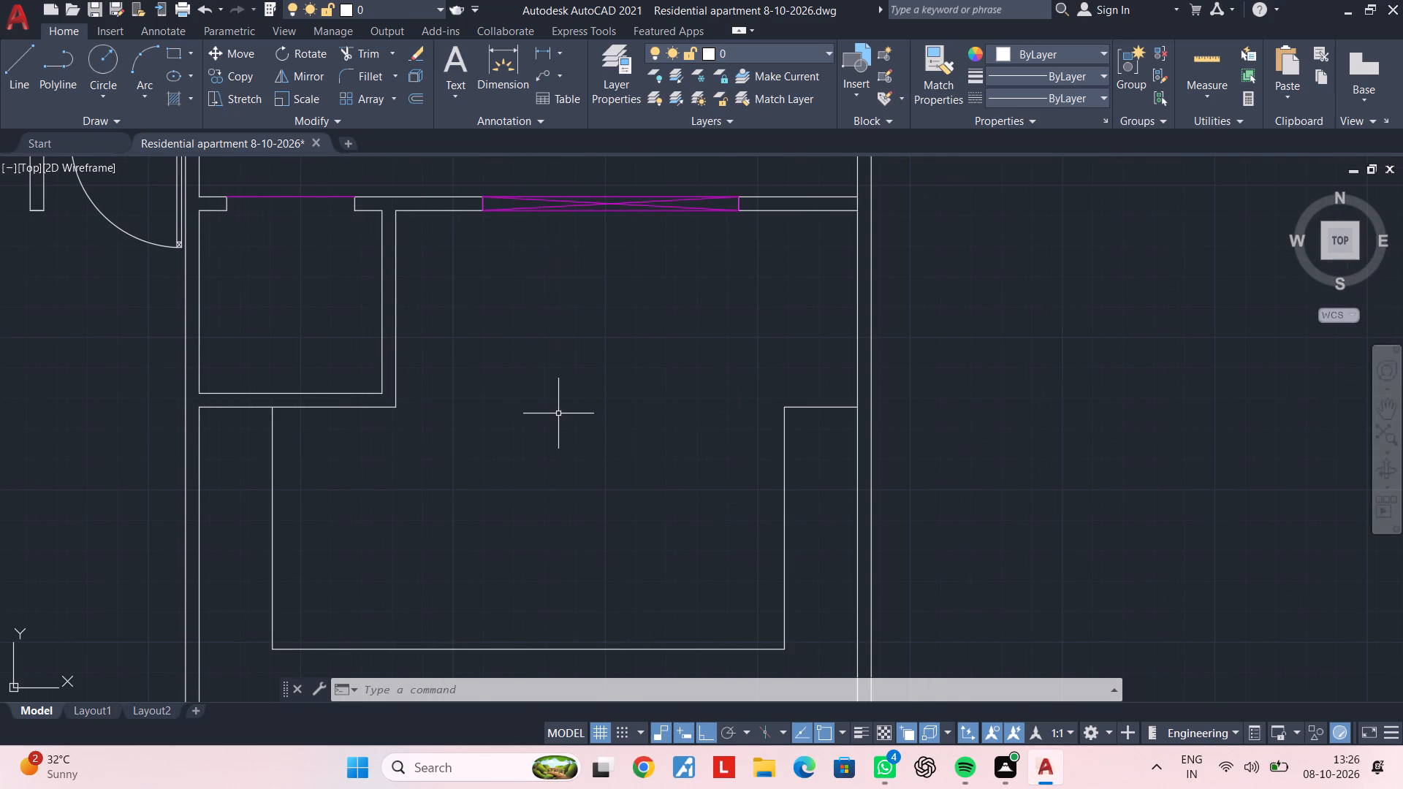
key("Escape")
key("Escape")
scroll(607, 487, "down", 1)
type("ma")
key("space")
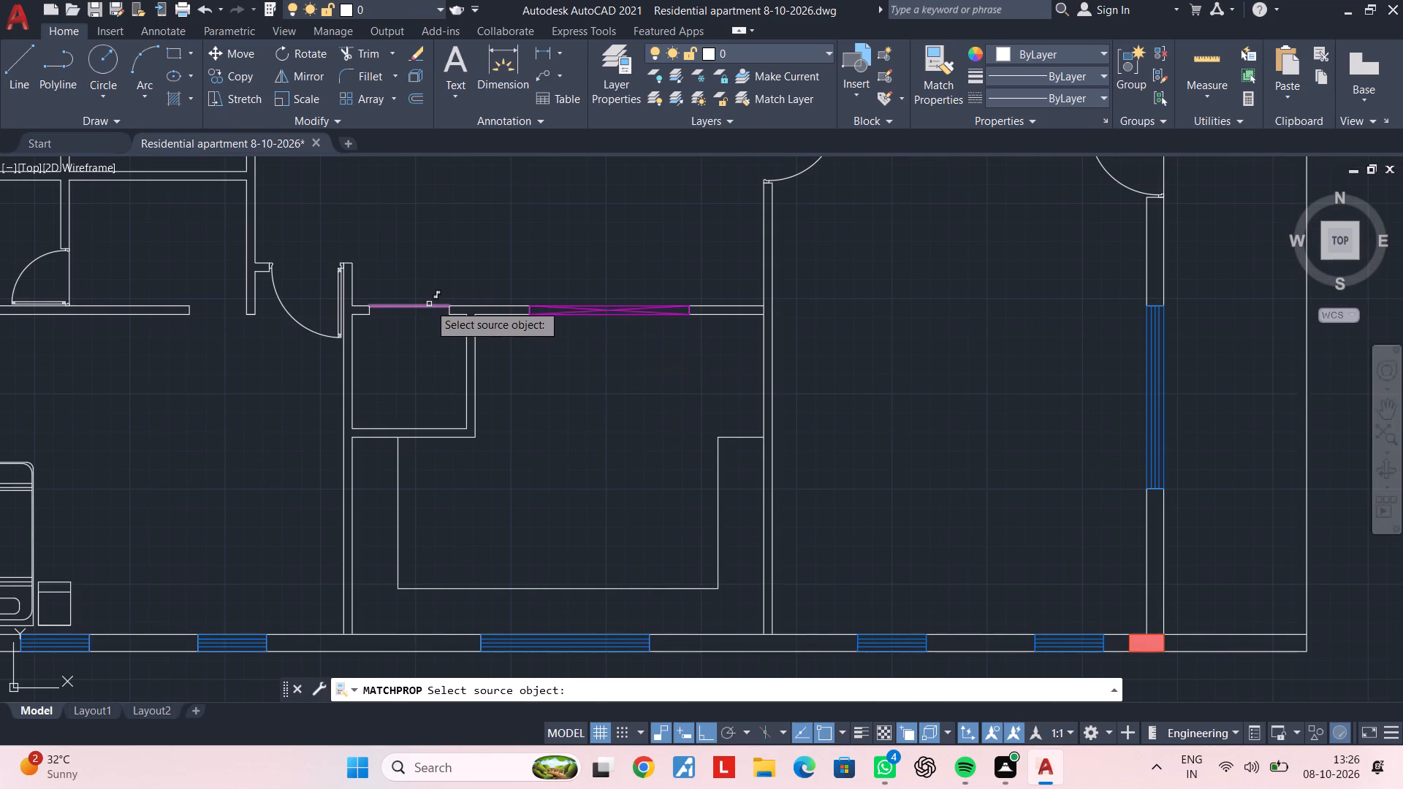
left_click(429, 304)
middle_click_drag(560, 517, 557, 415)
left_click(568, 488)
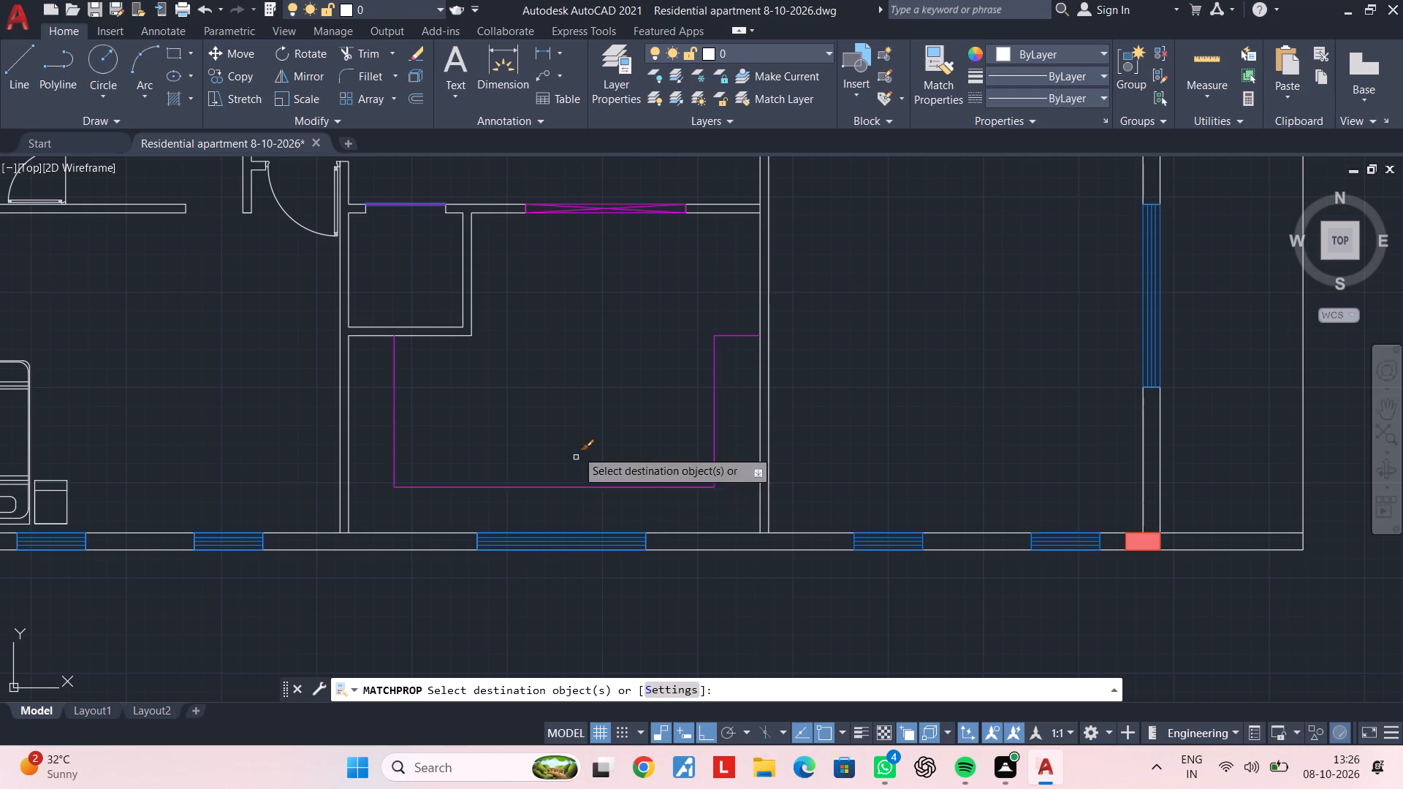
key("Escape")
key("Escape")
key("Escape")
key("Escape")
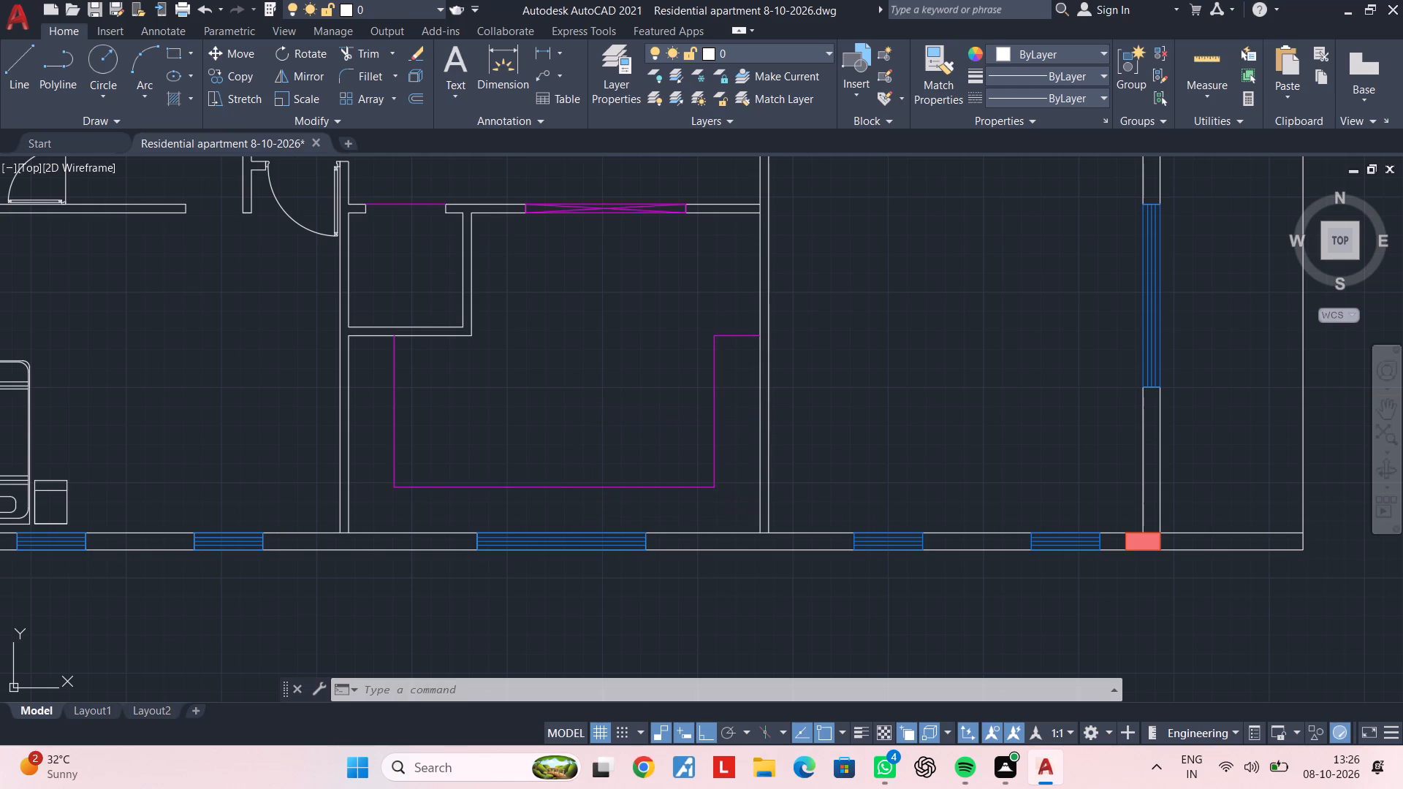
Save the drawing.
scroll(588, 433, "down", 2)
middle_click_drag(590, 448, 593, 520)
key("ctrl+s")
key("ctrl+s")
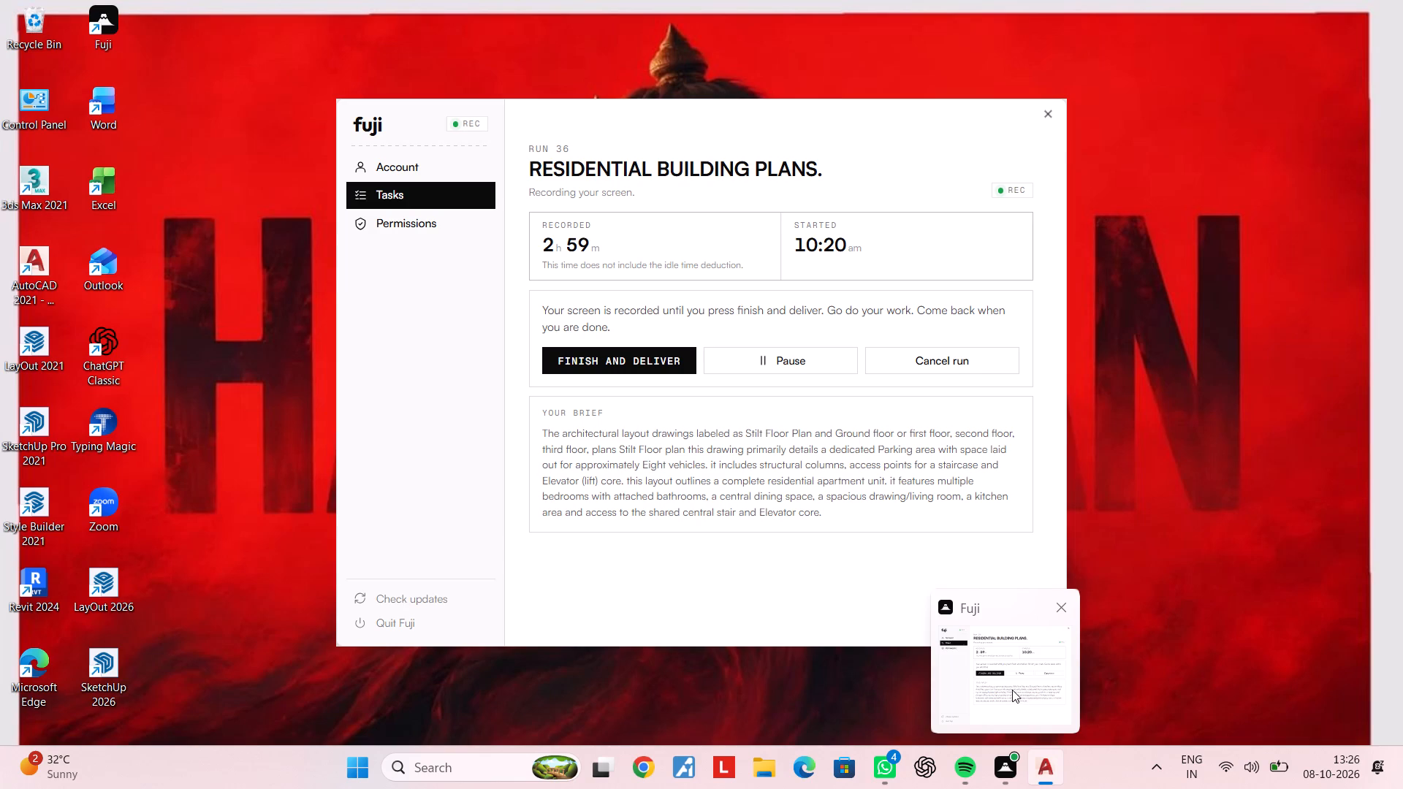
key("Escape")
key("Escape")
Review the partly furnished apartment plan, its neighbouring floor plan copies and the parking plan with its cars.
middle_click_drag(558, 427, 551, 494)
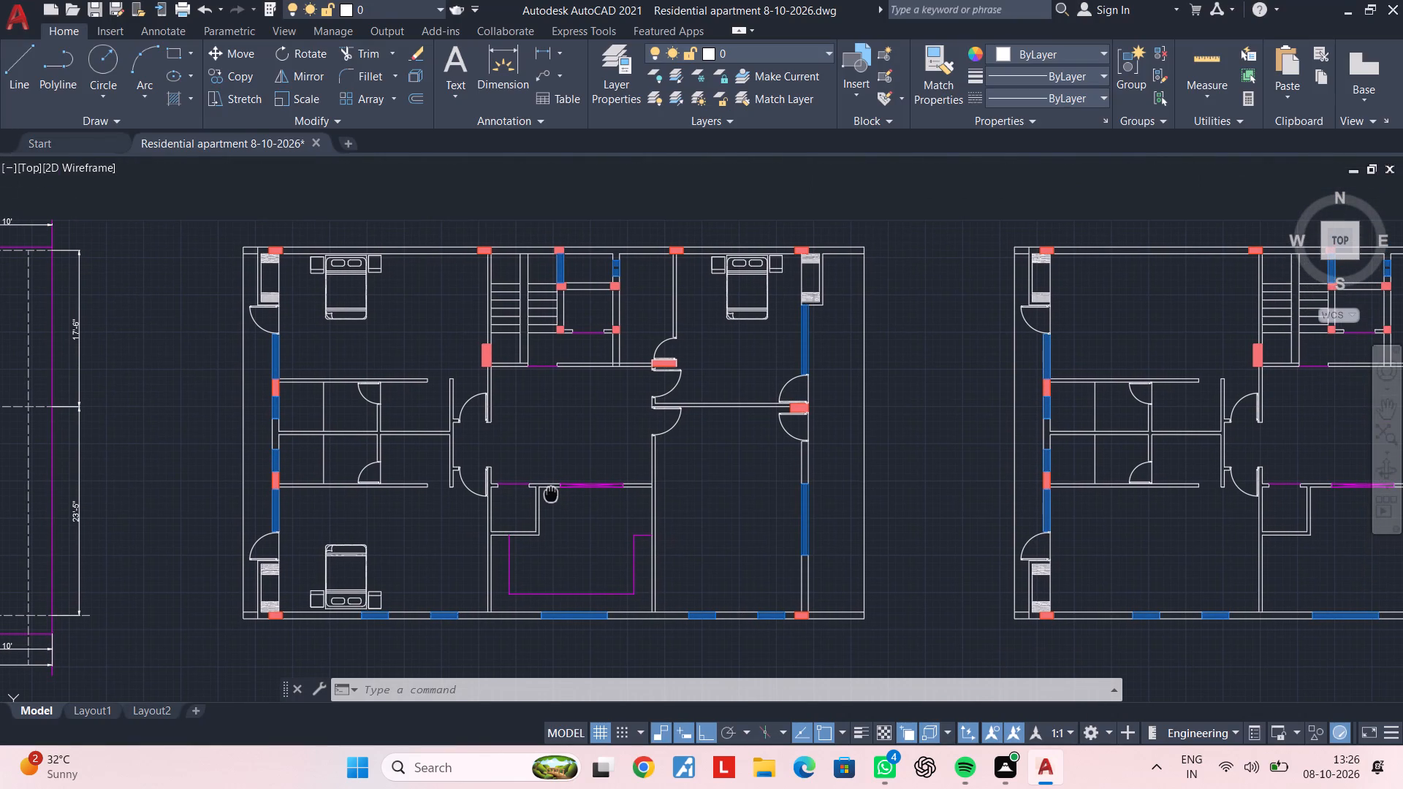
scroll(544, 498, "up", 1)
middle_click_drag(546, 502, 667, 514)
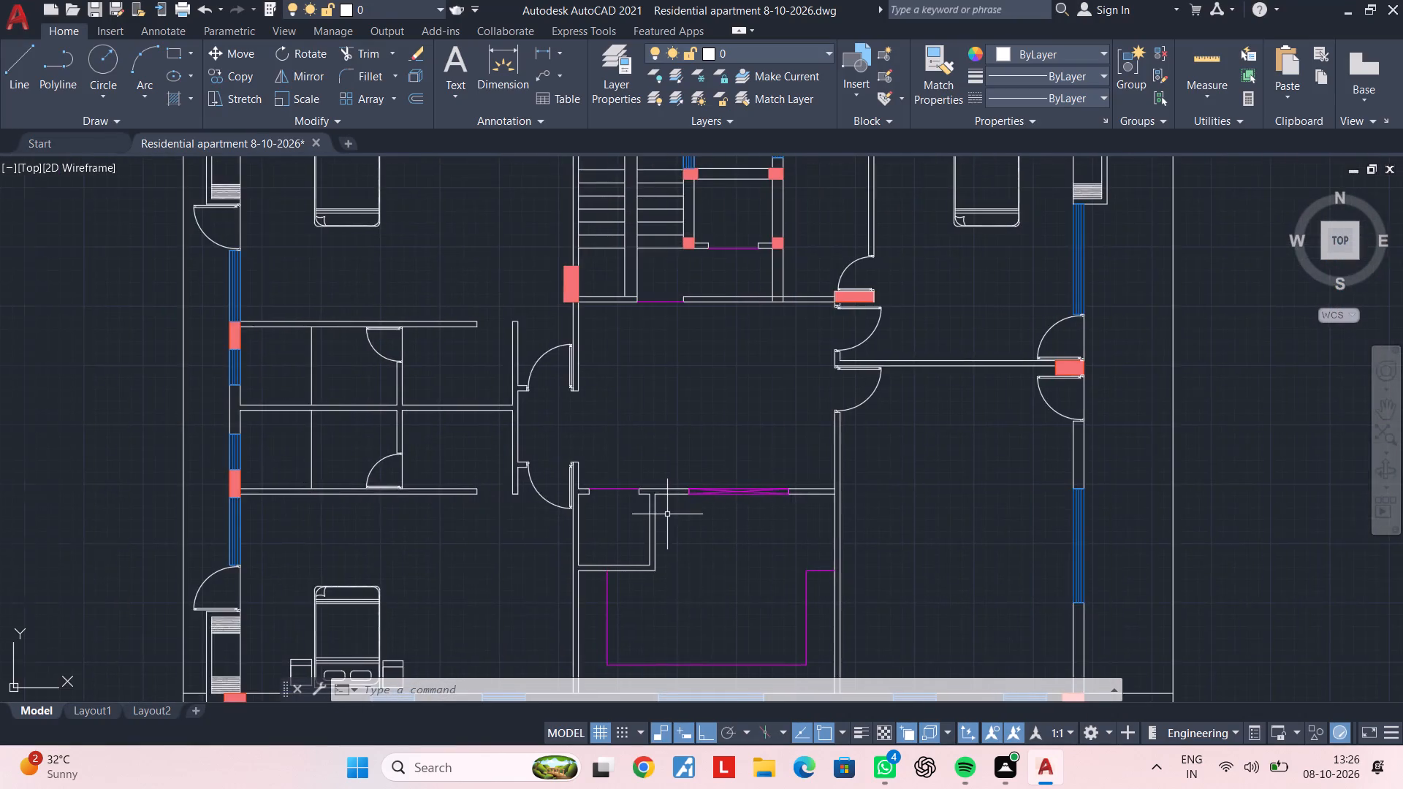
scroll(668, 514, "down", 2)
middle_click_drag(678, 517, 522, 505)
middle_click_drag(471, 503, 659, 461)
scroll(660, 461, "down", 1)
middle_click_drag(696, 465, 412, 481)
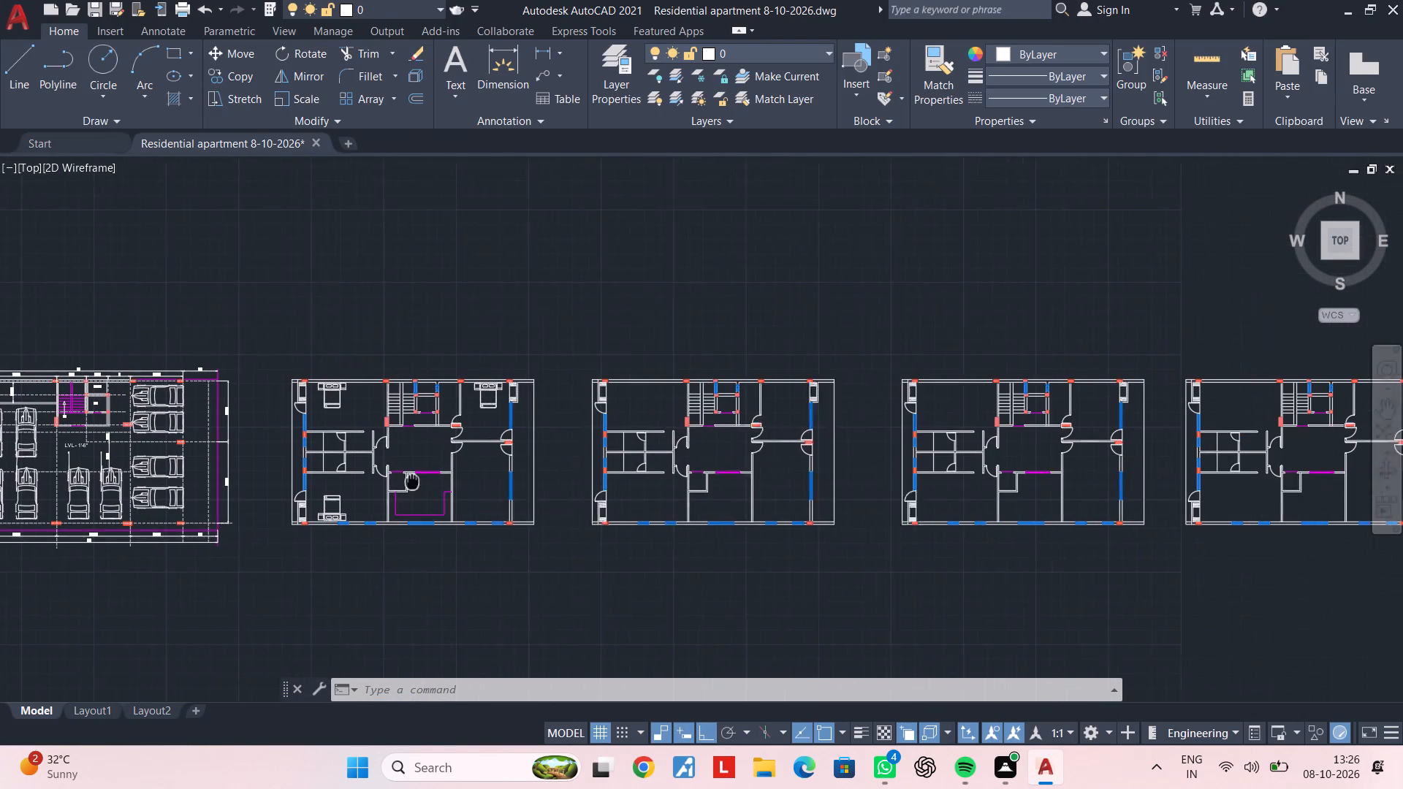
middle_click_drag(412, 481, 289, 473)
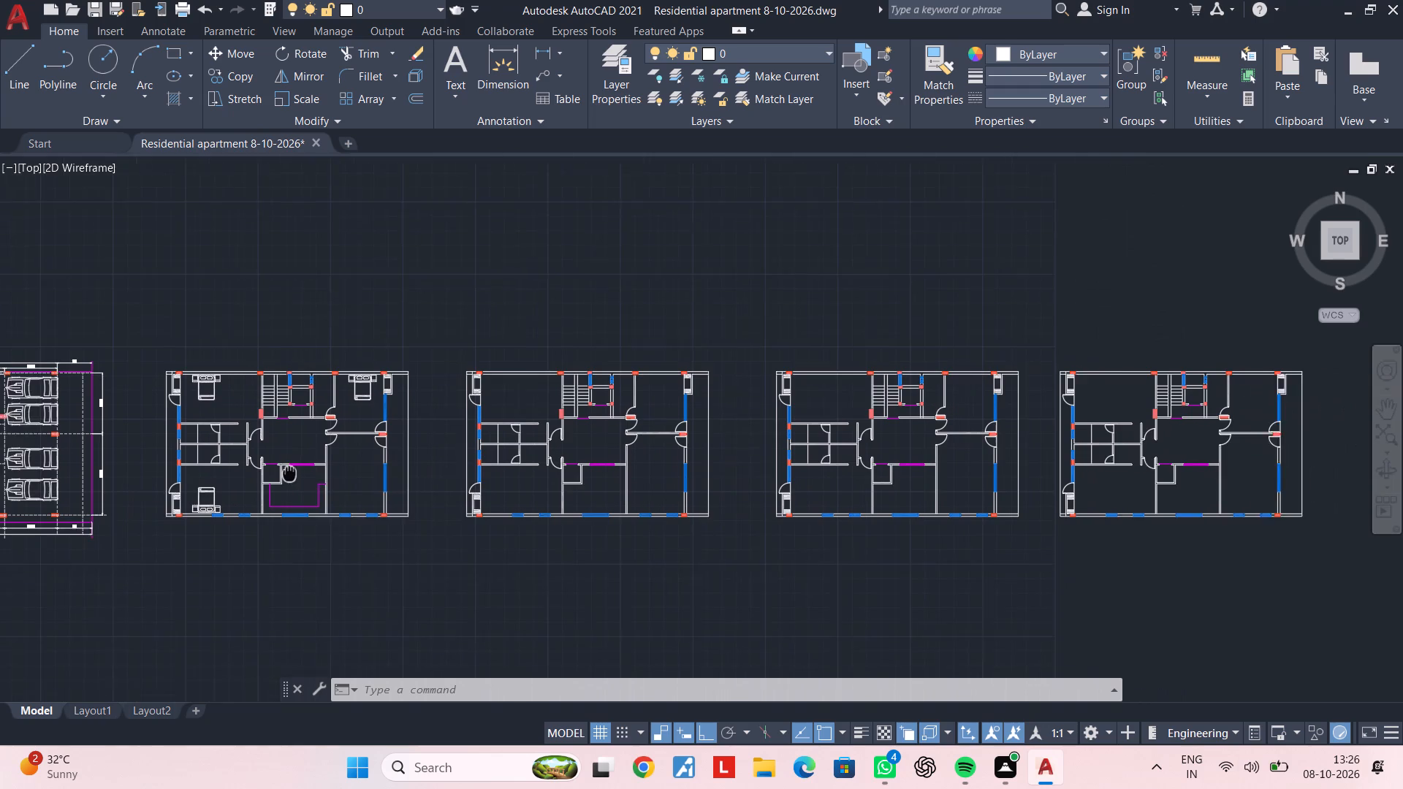
middle_click_drag(289, 473, 503, 462)
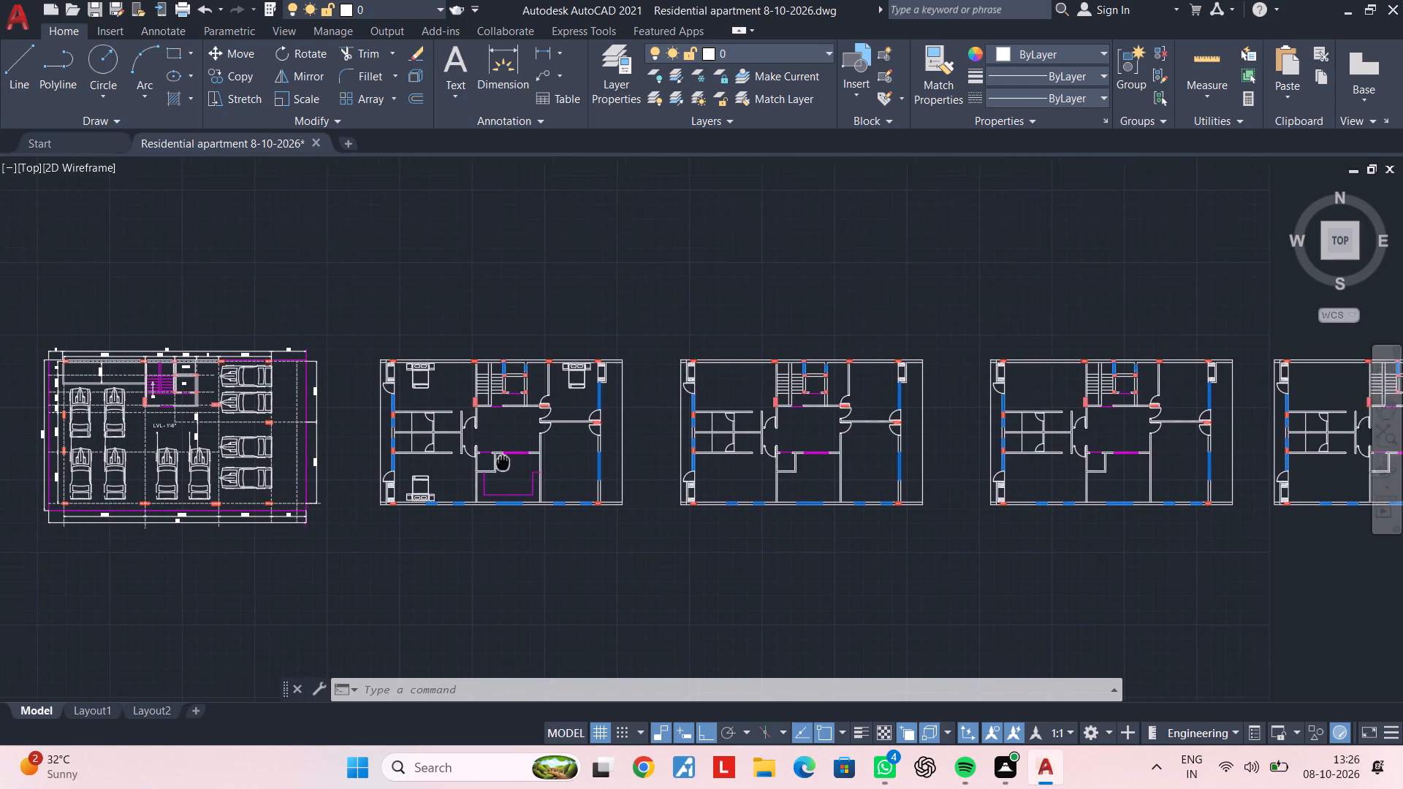
middle_click_drag(503, 462, 528, 470)
scroll(543, 465, "up", 2)
middle_click_drag(498, 470, 709, 490)
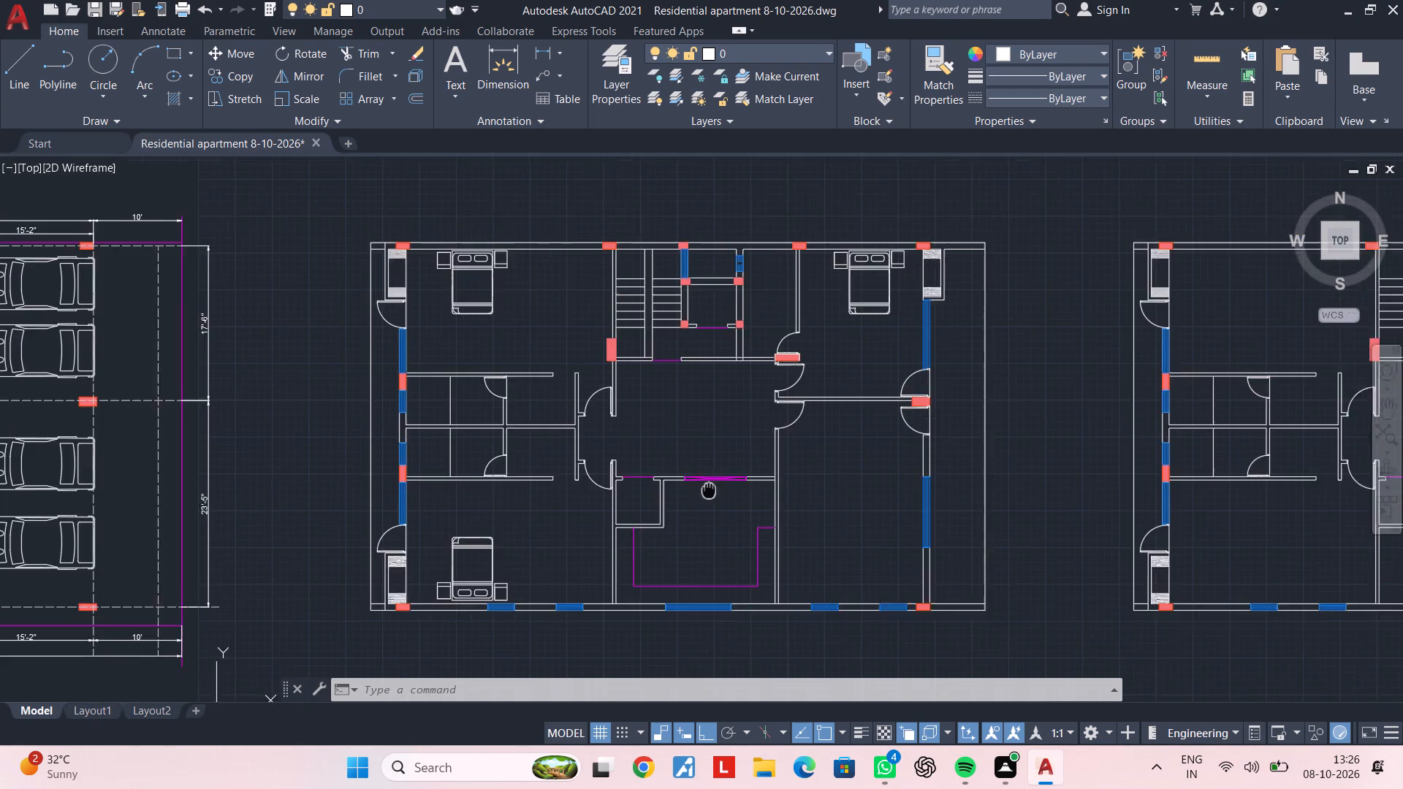
middle_click_drag(709, 490, 719, 492)
scroll(425, 468, "up", 2)
scroll(668, 484, "up", 2)
middle_click_drag(400, 481, 883, 460)
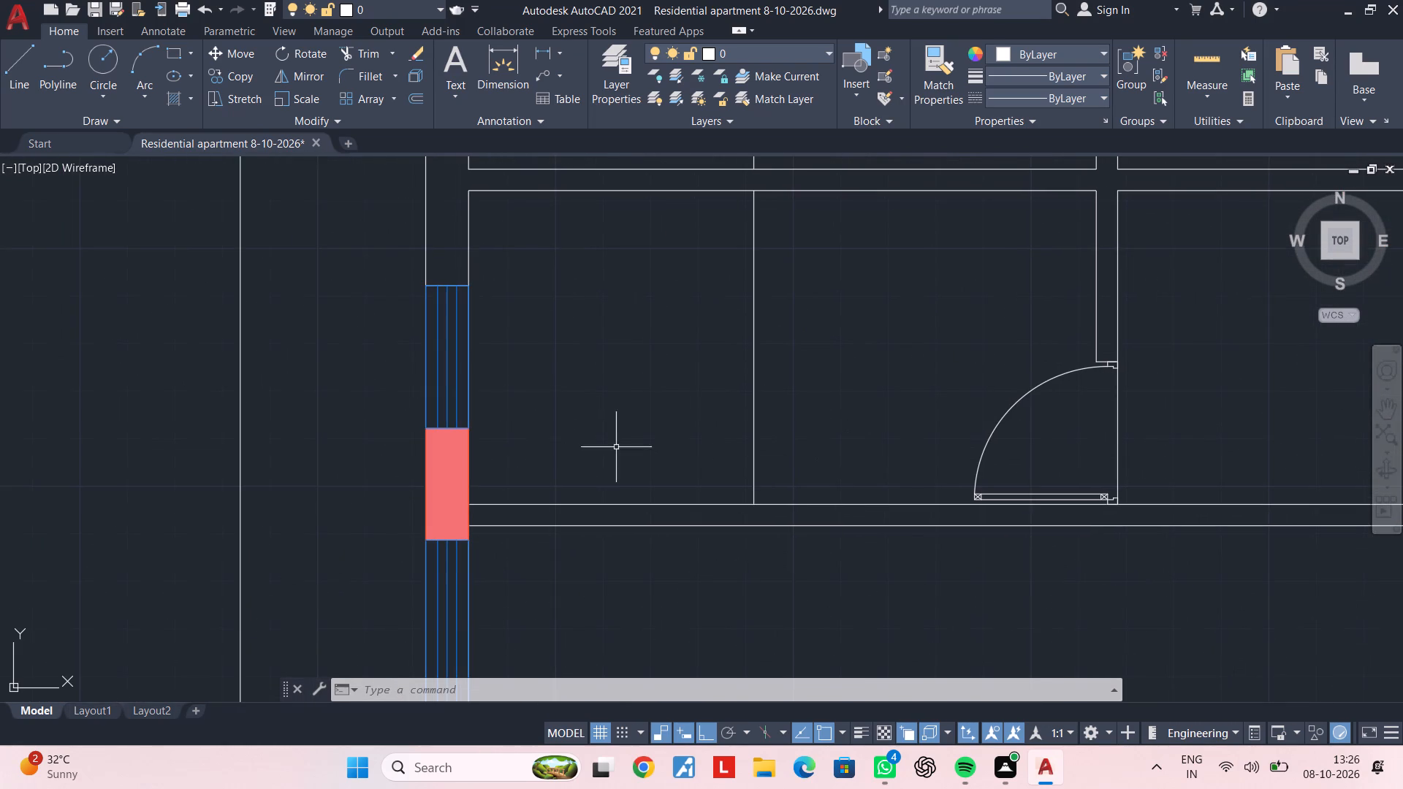
middle_click_drag(574, 394, 470, 639)
middle_click_drag(559, 415, 460, 607)
middle_click_drag(663, 336, 558, 552)
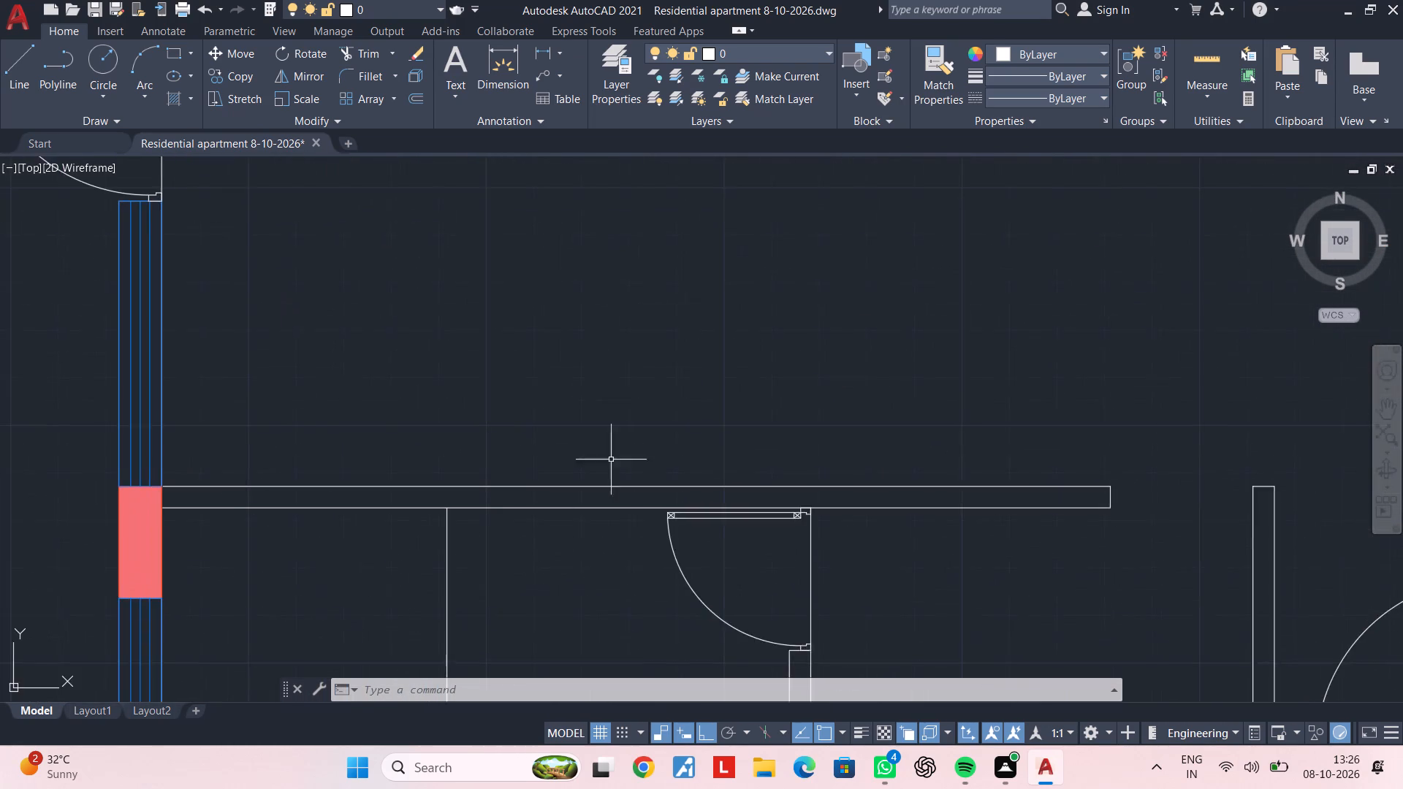
scroll(719, 263, "down", 3)
middle_click_drag(771, 259, 601, 598)
middle_click_drag(753, 340, 678, 384)
scroll(872, 475, "up", 1)
middle_click_drag(872, 475, 520, 419)
scroll(540, 467, "down", 2)
middle_click_drag(542, 468, 542, 461)
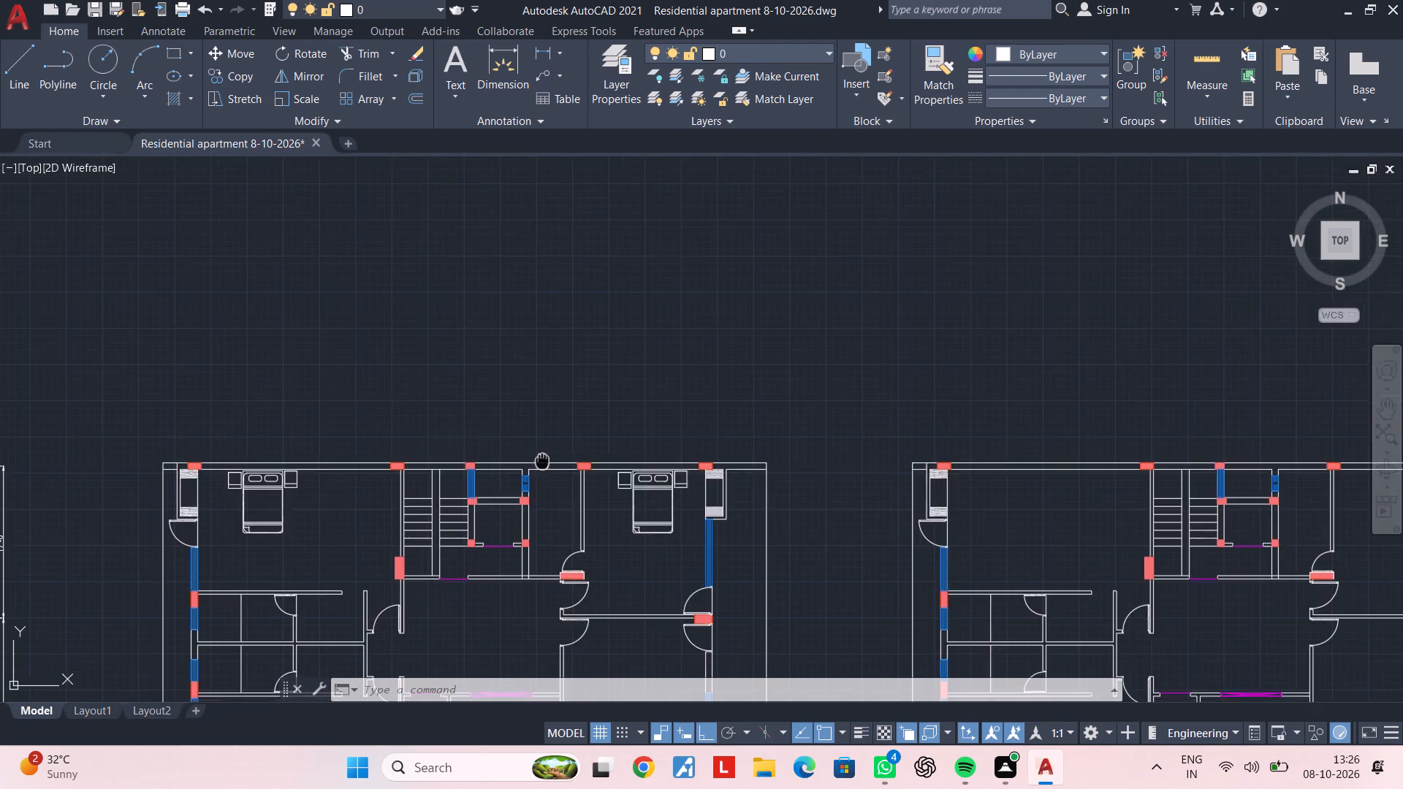
middle_click_drag(542, 461, 558, 307)
middle_click_drag(552, 480, 647, 363)
middle_click_drag(501, 460, 767, 412)
middle_click_drag(383, 470, 878, 438)
scroll(705, 468, "down", 2)
middle_click_drag(699, 481, 631, 529)
scroll(531, 512, "up", 2)
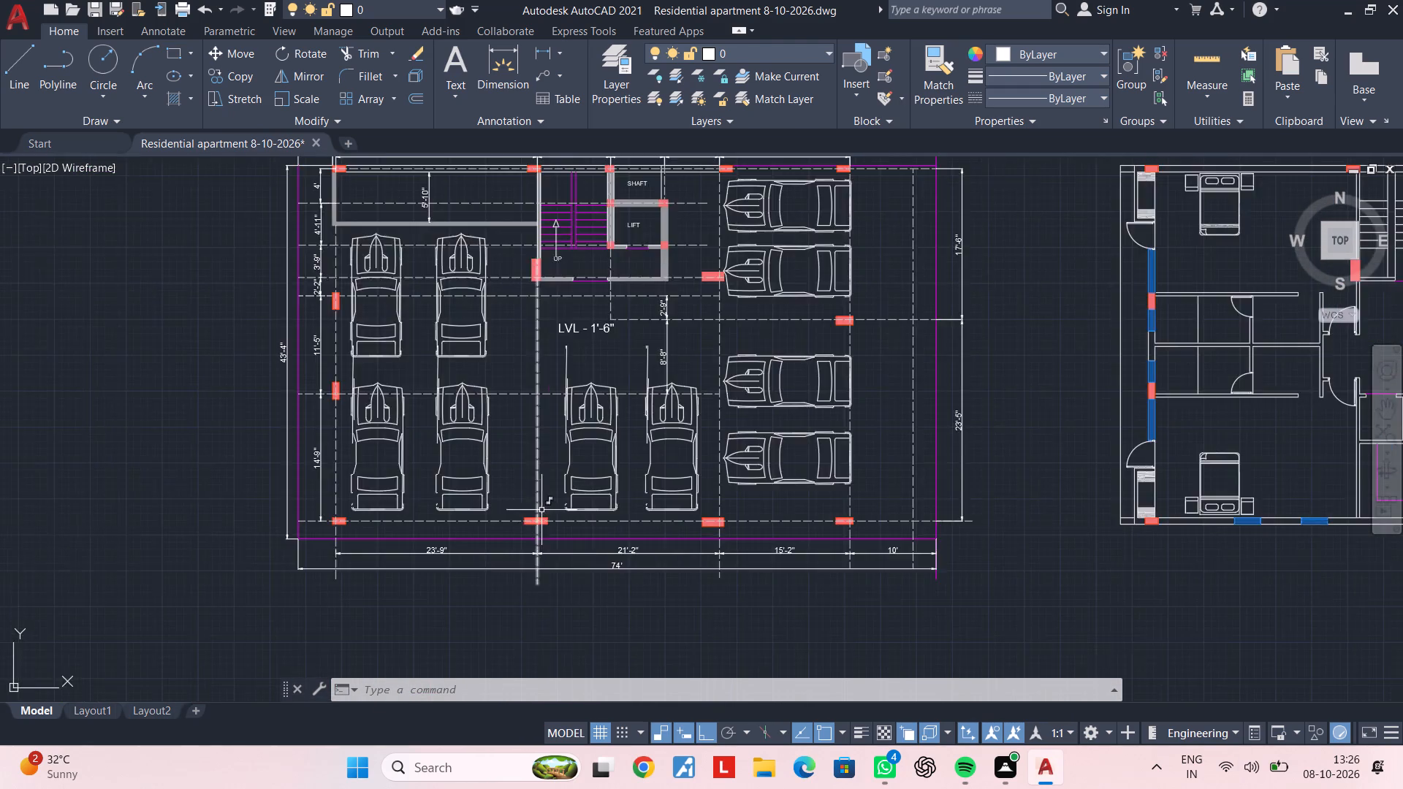
middle_click_drag(484, 494, 646, 494)
scroll(781, 407, "up", 2)
middle_click_drag(723, 426, 688, 565)
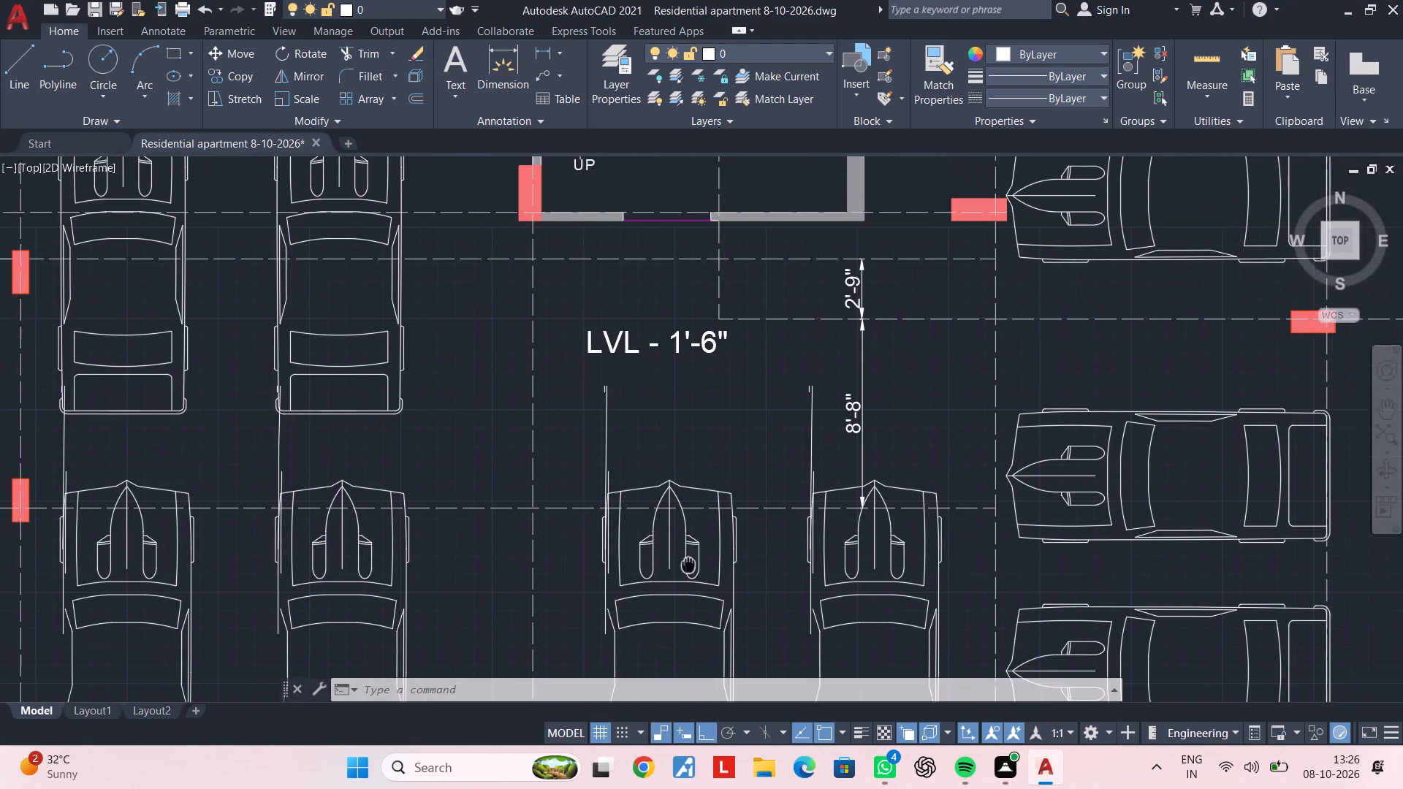
middle_click_drag(688, 565, 686, 575)
scroll(600, 433, "up", 1)
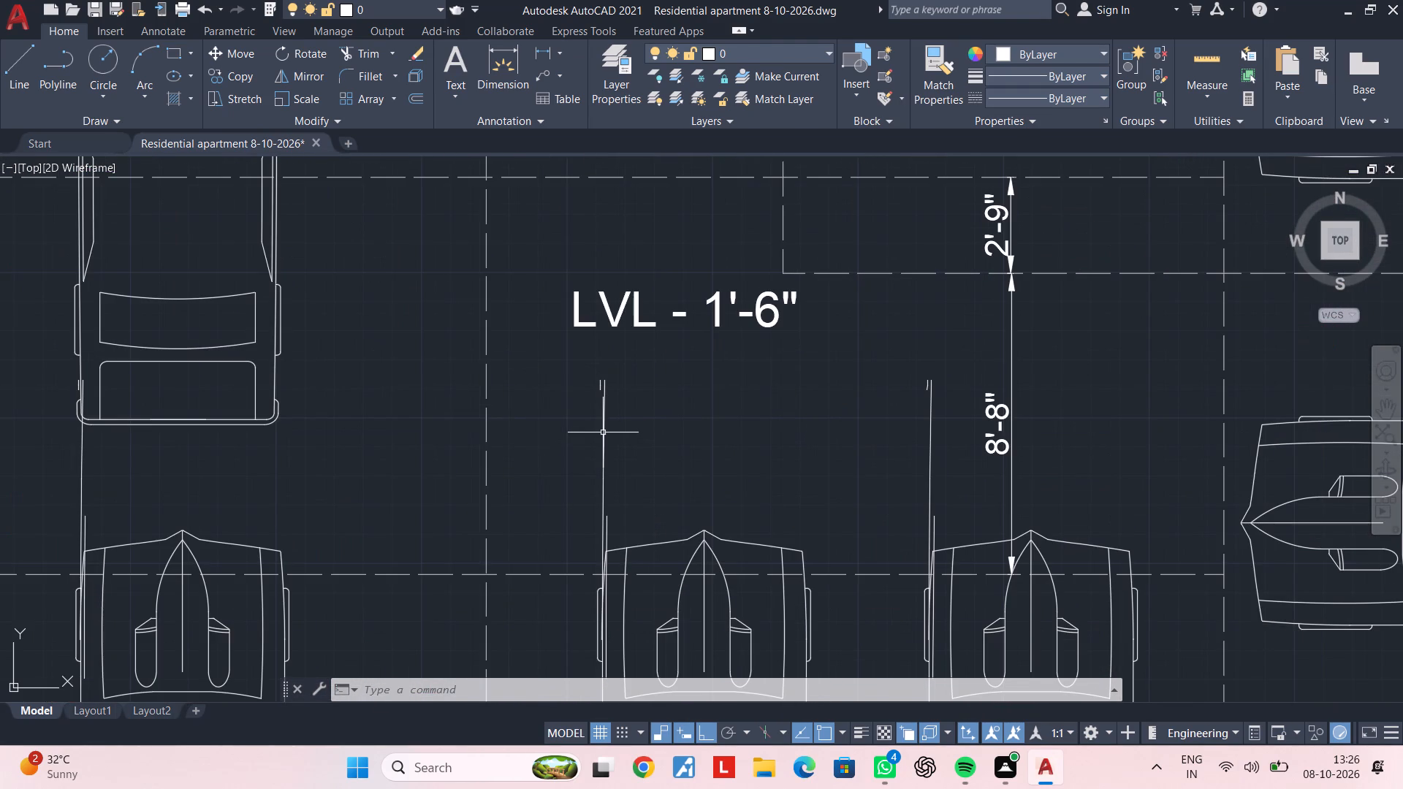
Inspect the stray vertical lines projecting ahead of the two middle cars and check whether they belong to the car blocks.
left_click(602, 432)
left_click(593, 441)
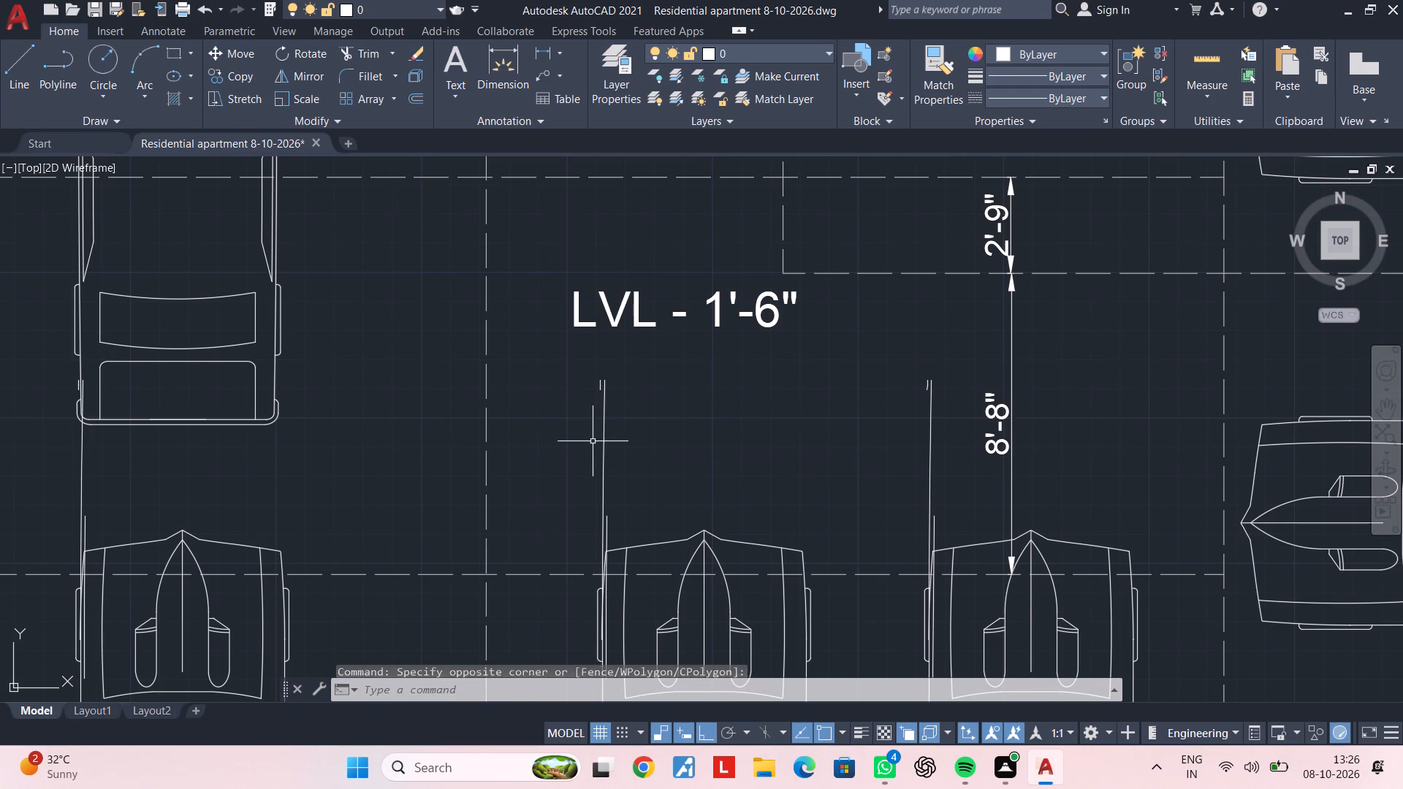
key("Escape")
left_click(636, 411)
left_click(578, 430)
scroll(631, 451, "down", 2)
middle_click_drag(634, 452, 632, 423)
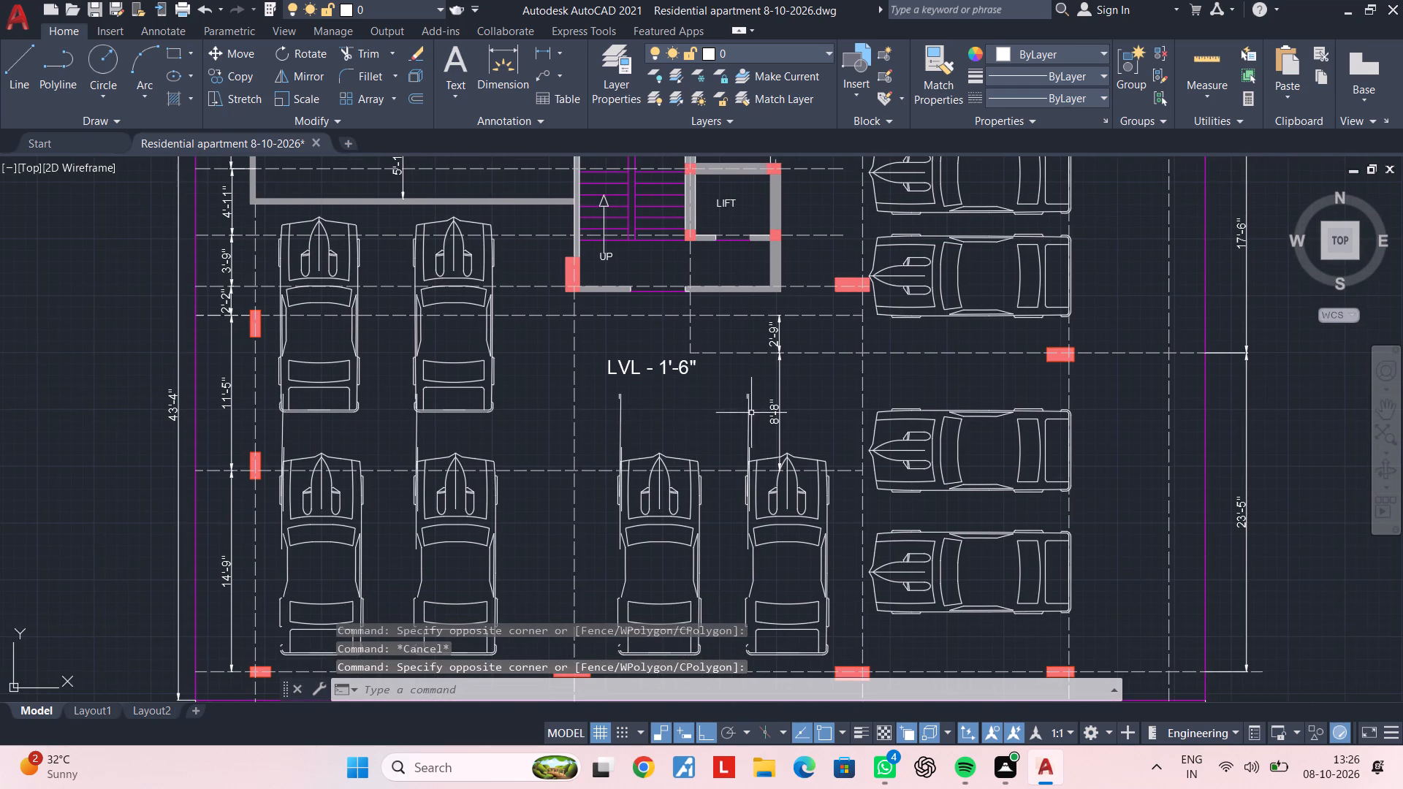
scroll(752, 413, "up", 1)
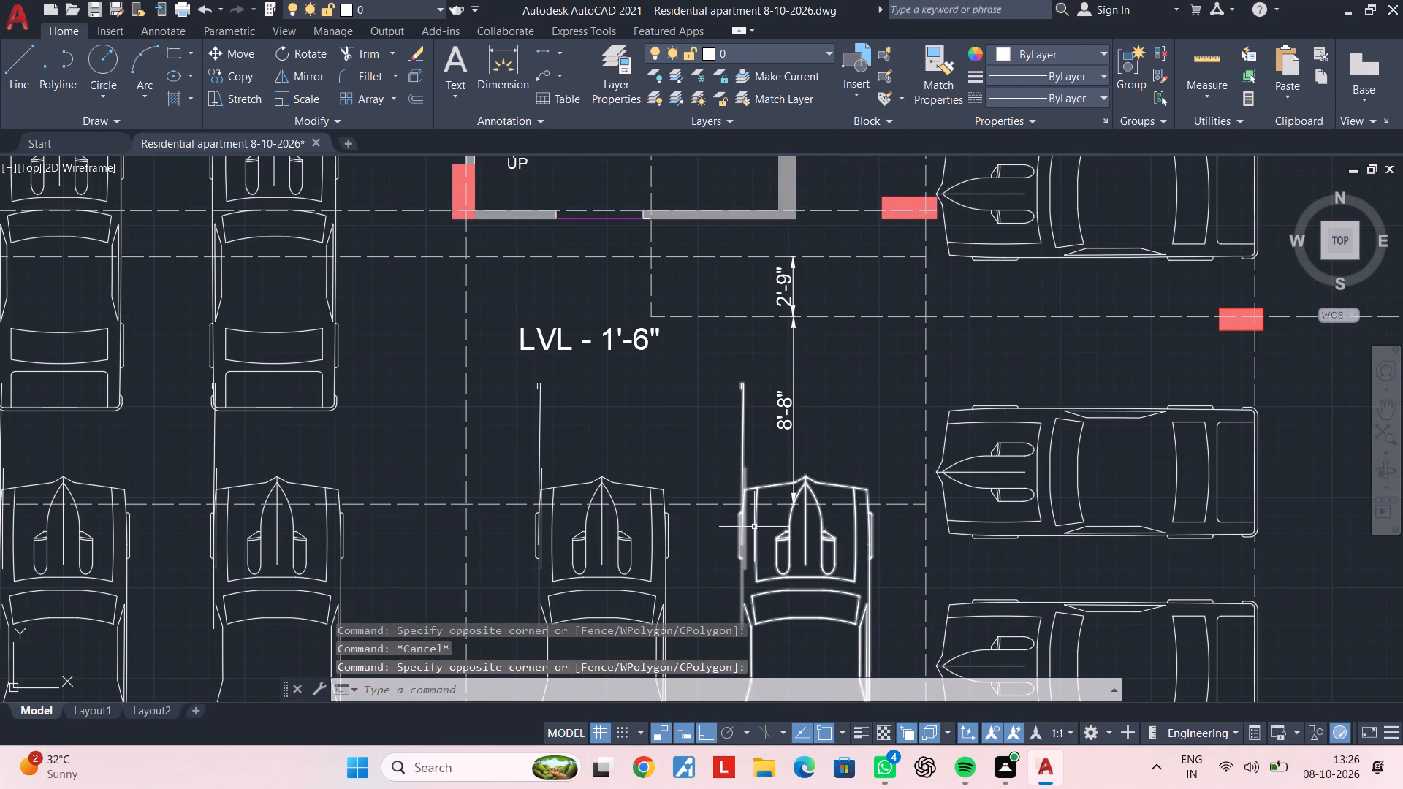
left_click(754, 527)
left_click(740, 386)
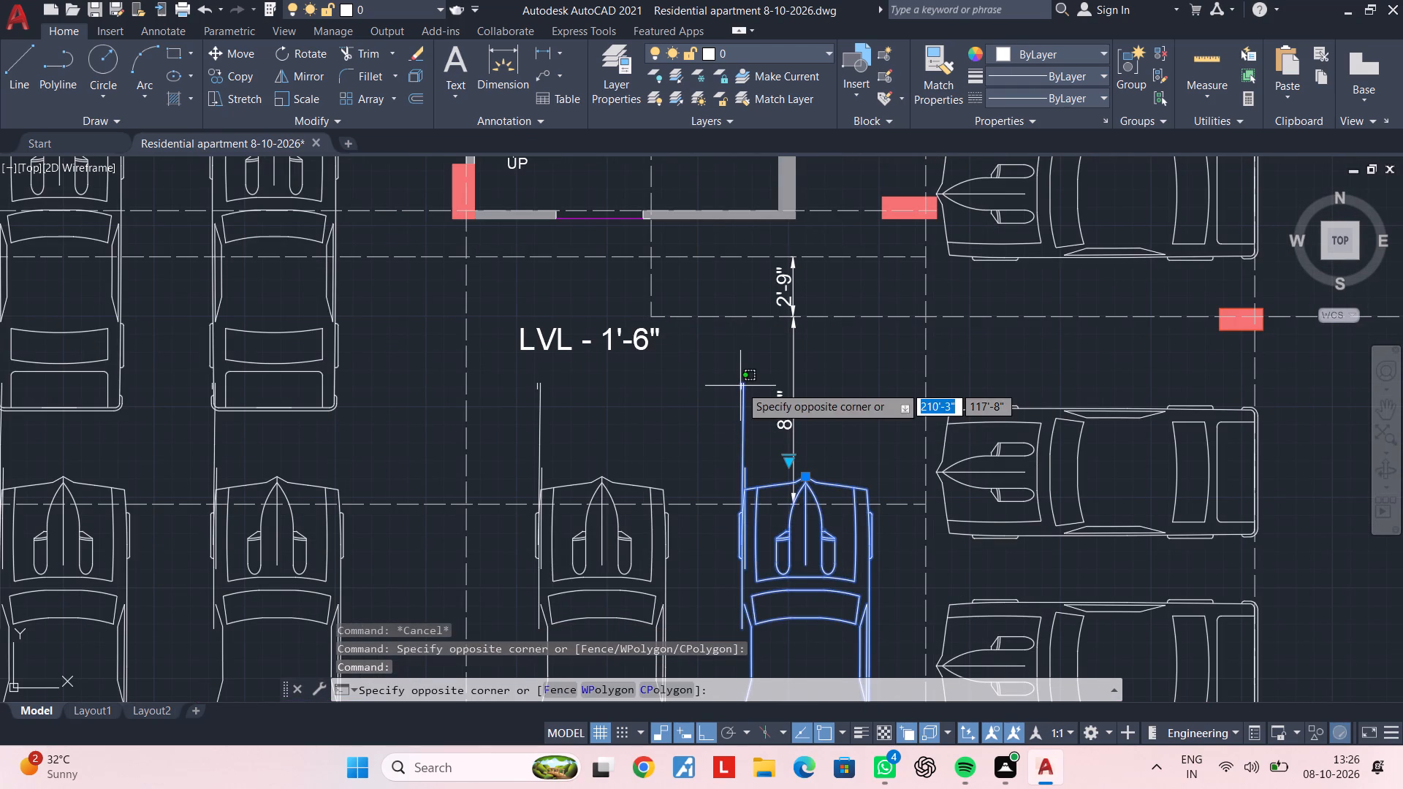
left_click(743, 457)
key("Escape")
key("Escape")
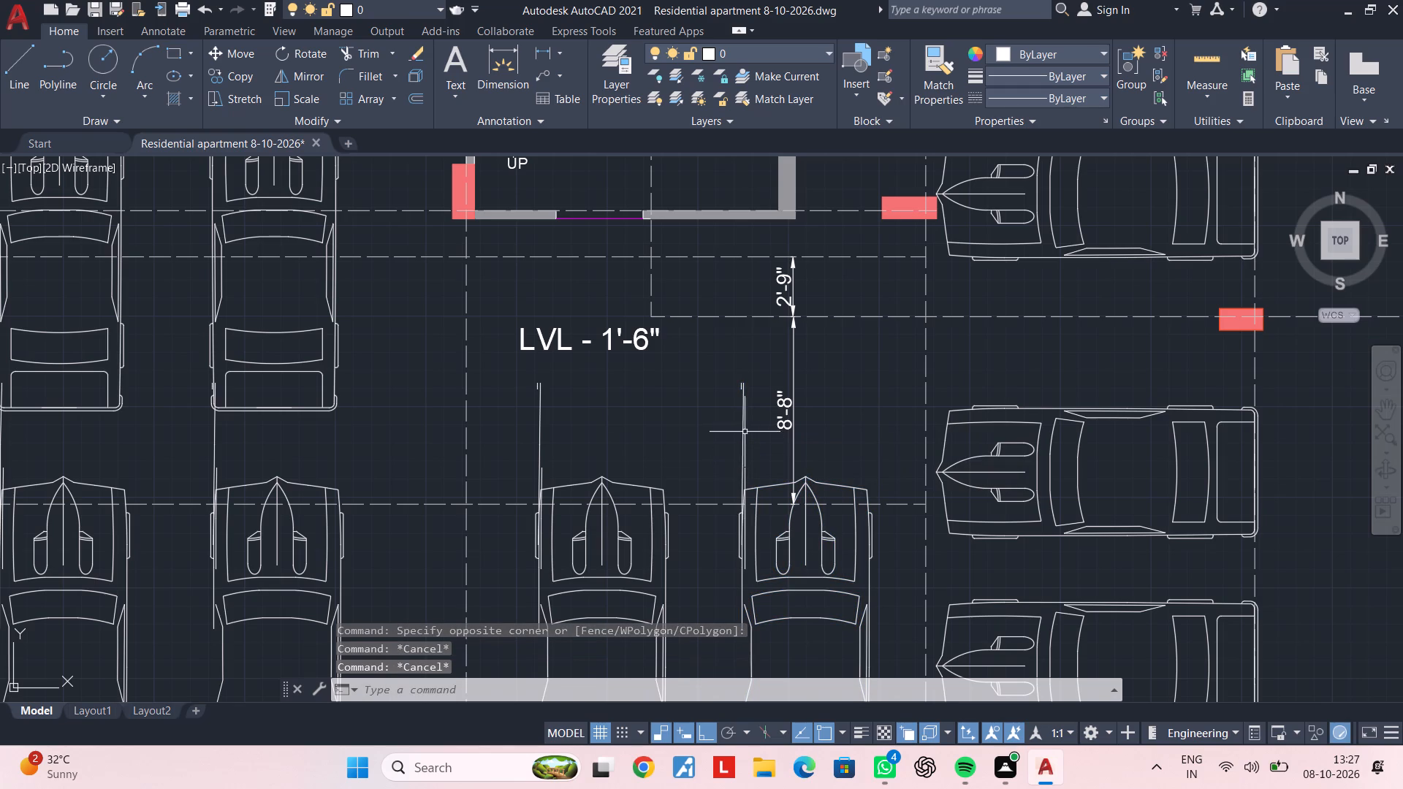
left_click(742, 432)
key("Escape")
scroll(734, 520, "down", 1)
middle_click_drag(734, 520, 780, 403)
key("Escape")
key("Escape")
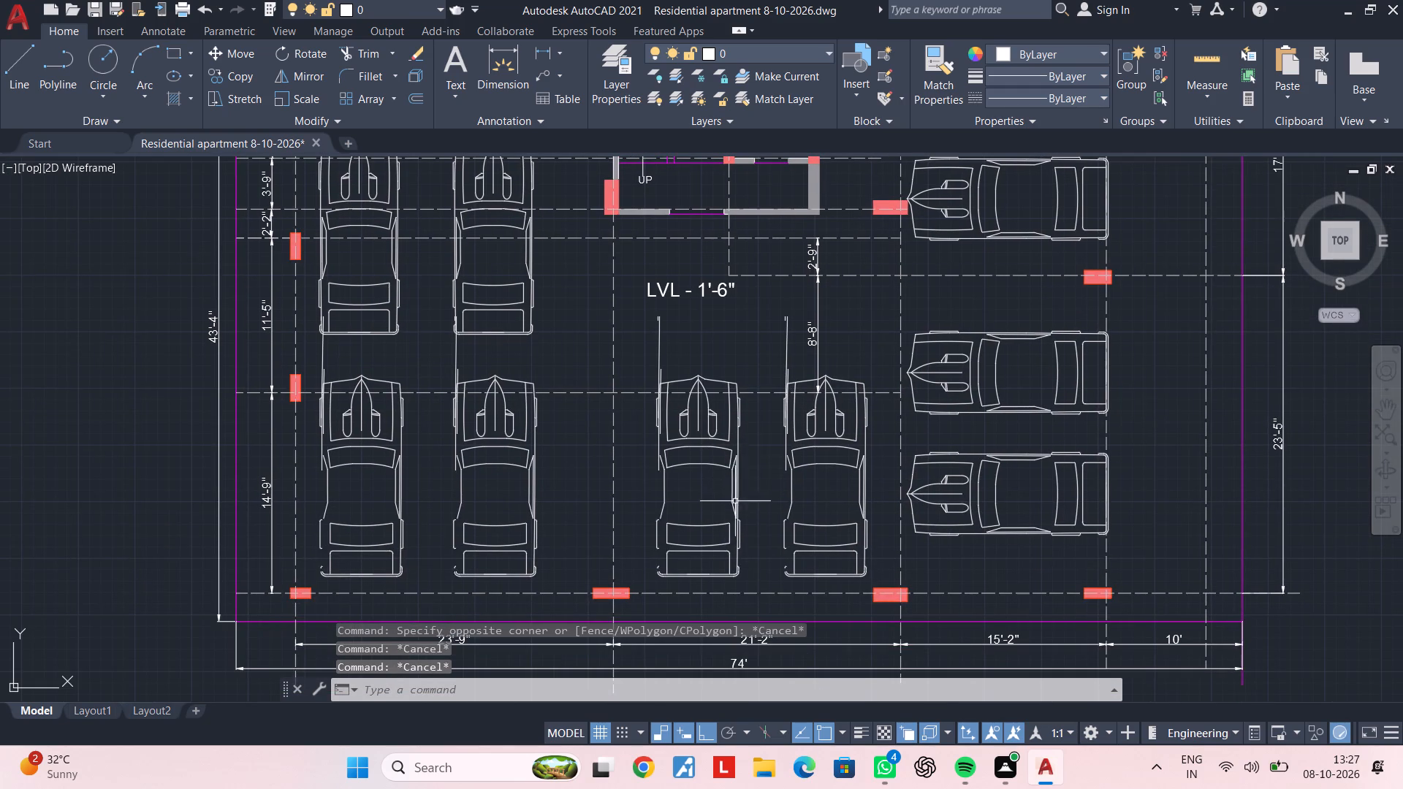
scroll(726, 527, "down", 1)
middle_click_drag(726, 527, 728, 552)
scroll(728, 552, "up", 2)
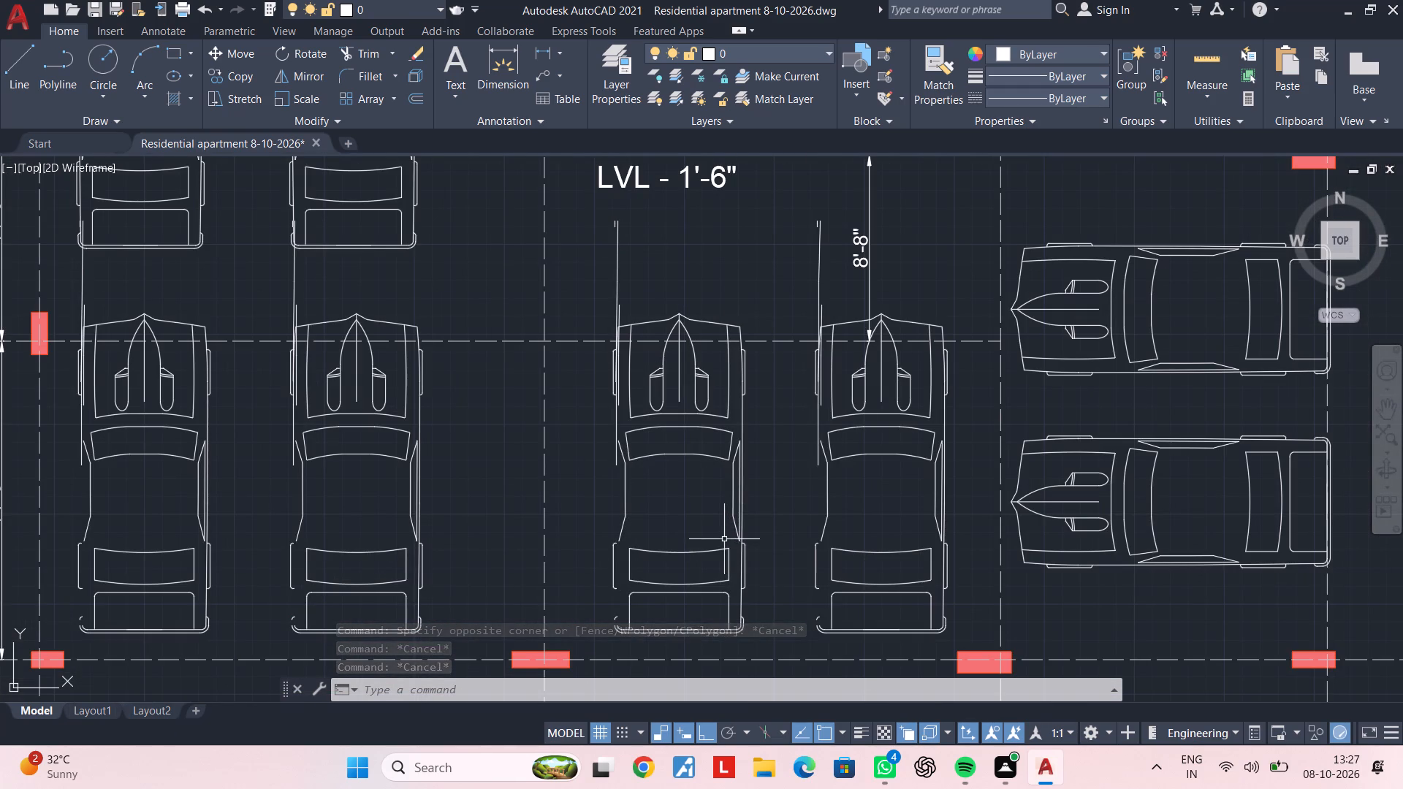
Delete the four cars in the parking plan's bottom row that have stray vertical lines projecting from them.
left_click(720, 549)
key("Delete")
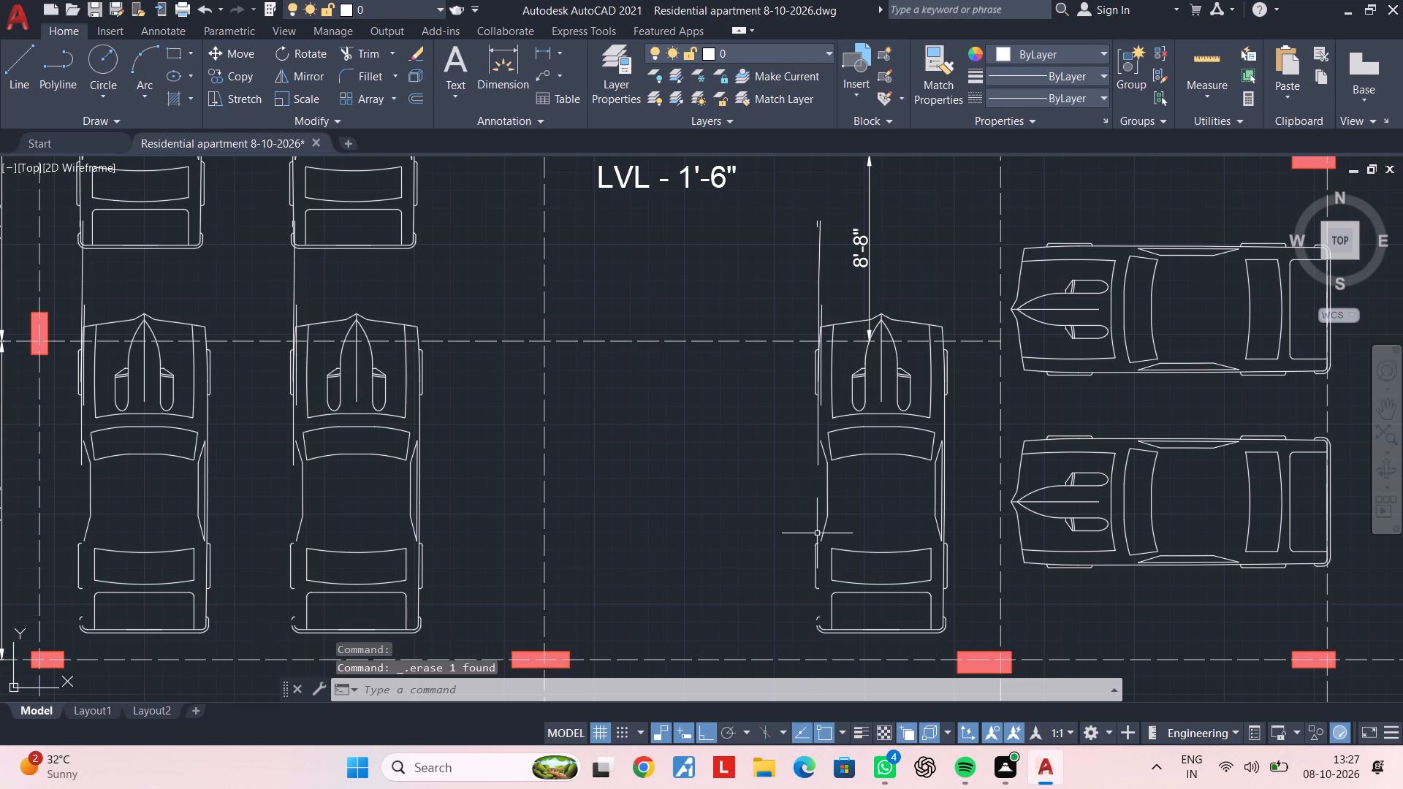
left_click(832, 546)
key("Delete")
scroll(752, 550, "down", 2)
middle_click_drag(752, 550, 916, 535)
scroll(752, 532, "up", 1)
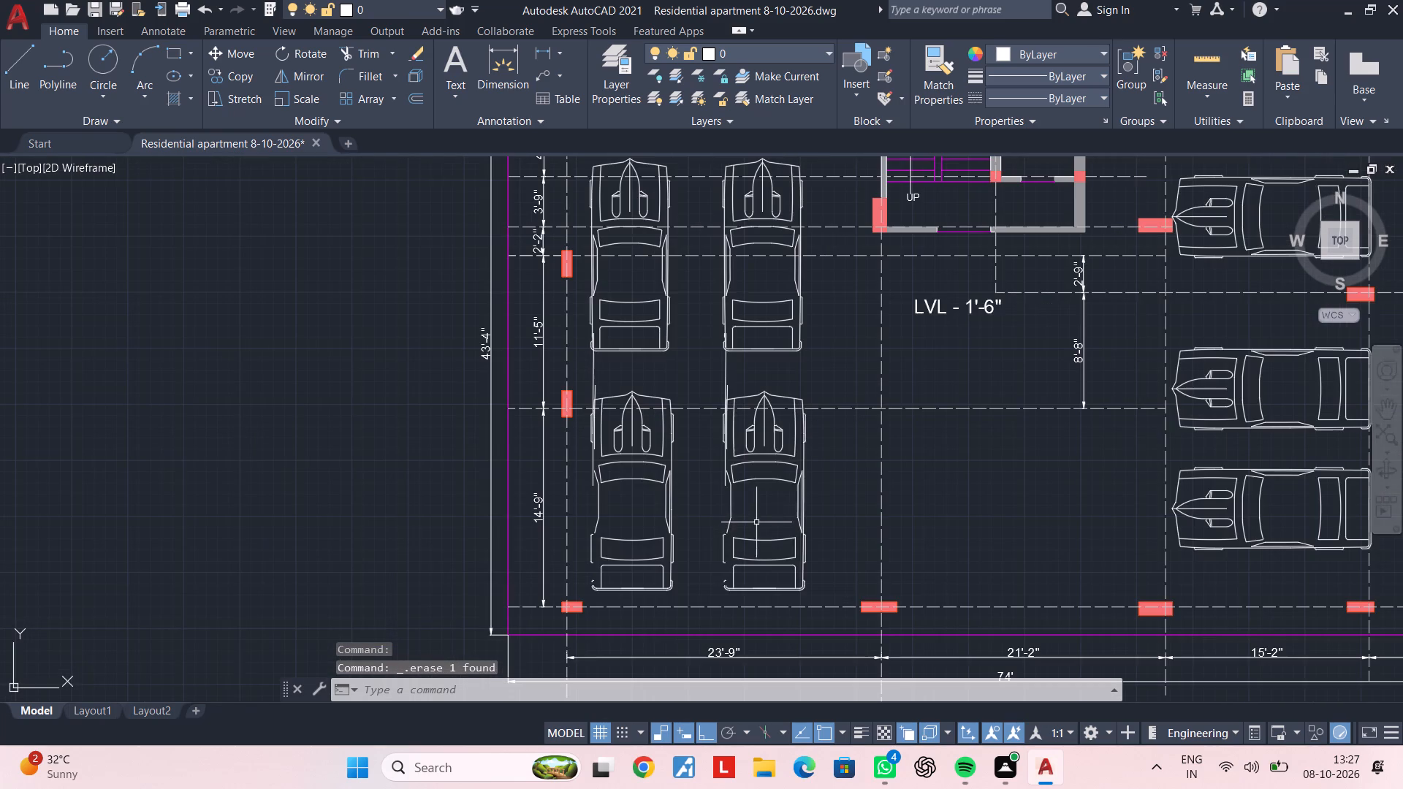
left_click(775, 478)
key("Delete")
left_click(666, 485)
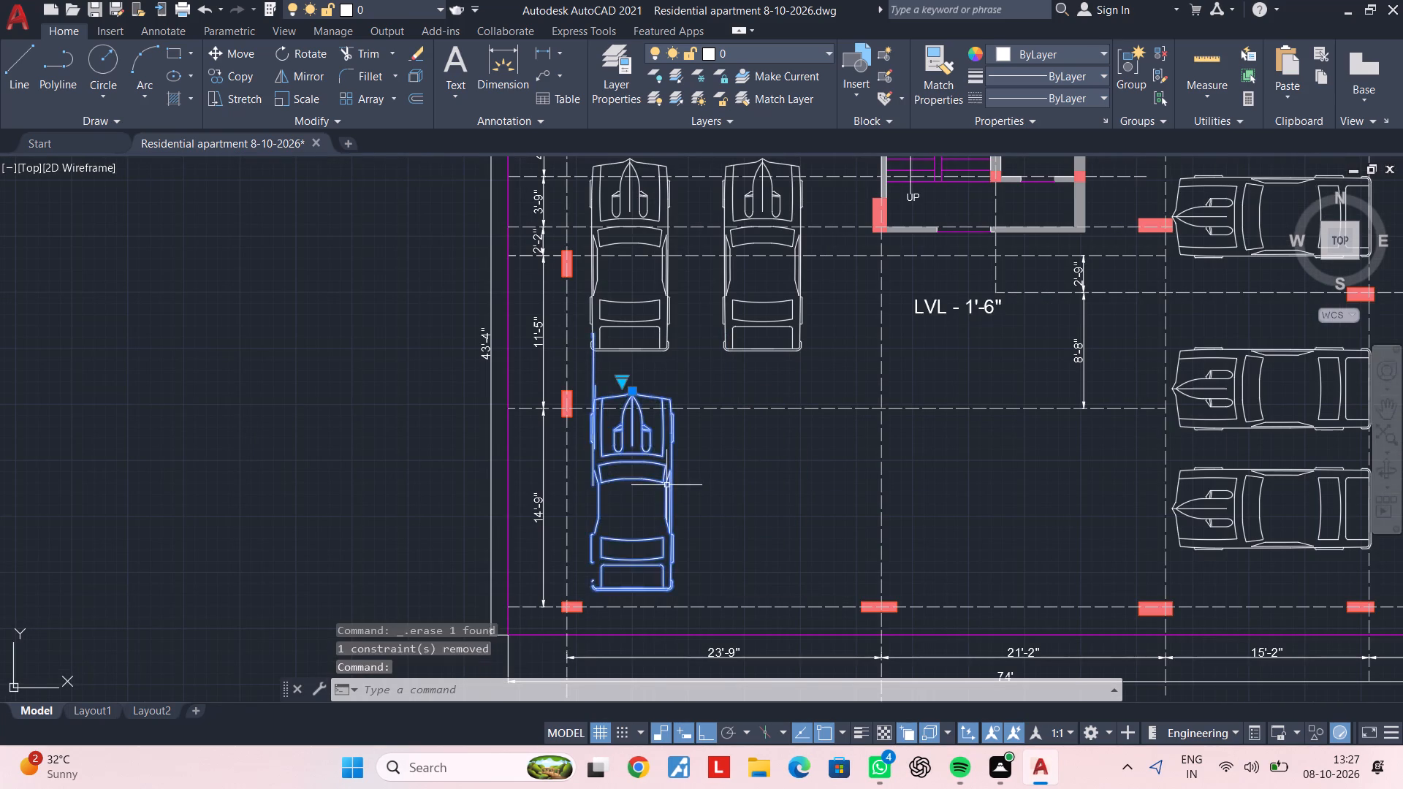
key("Delete")
Copy the clean upper-left car straight down into the leftmost space of the parking plan's bottom row.
middle_click_drag(661, 486, 685, 571)
left_click(664, 438)
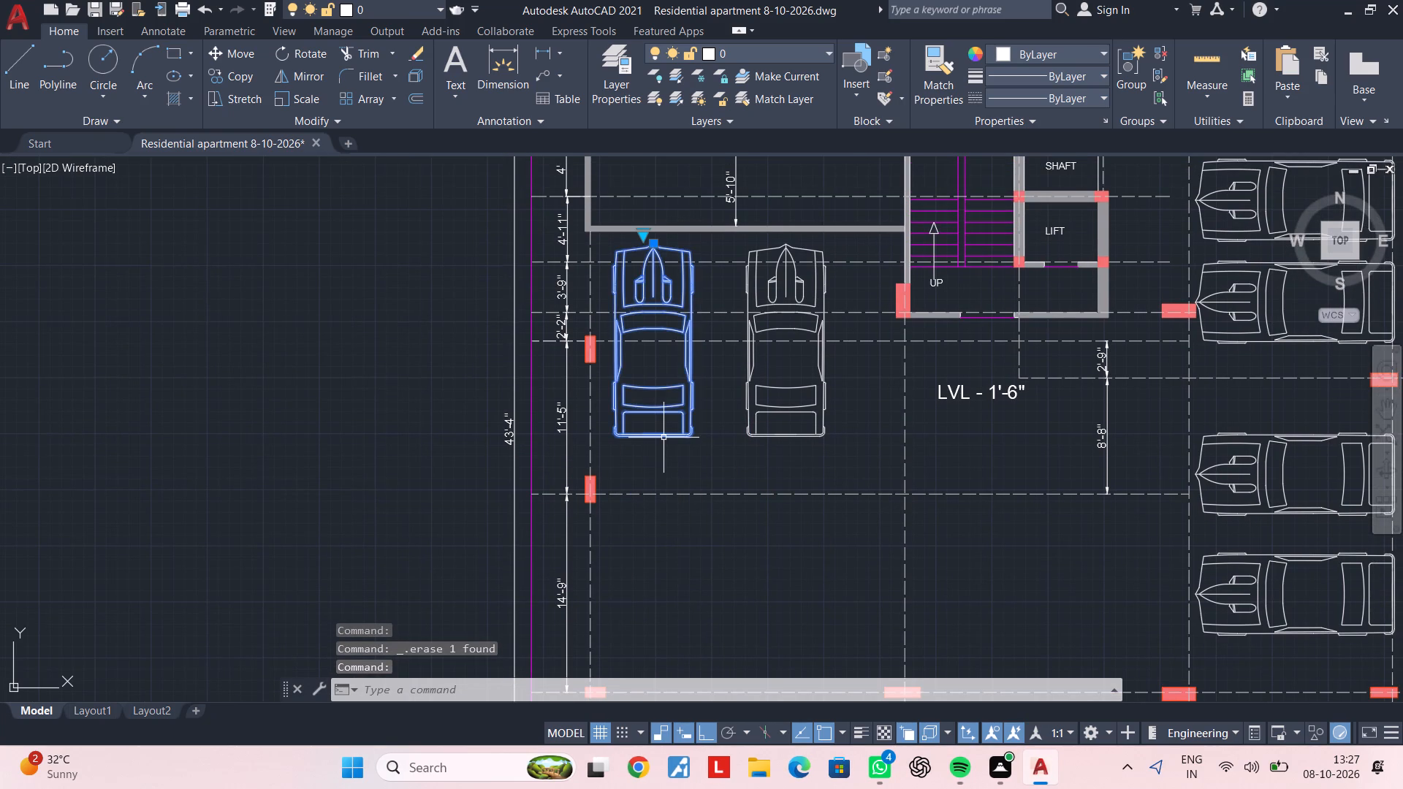
type("co")
key("space")
left_click(661, 408)
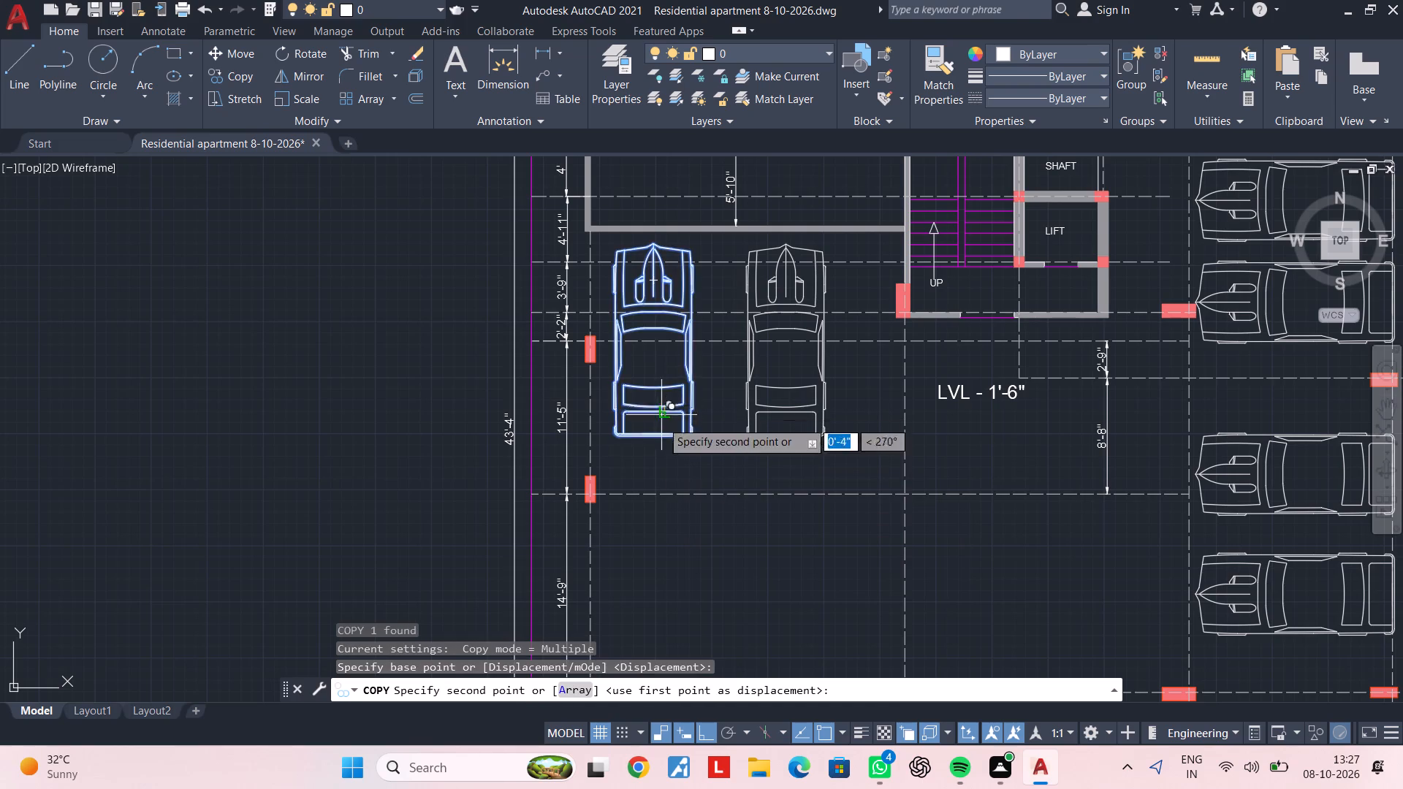
middle_click_drag(662, 543, 672, 416)
scroll(693, 535, "up", 1)
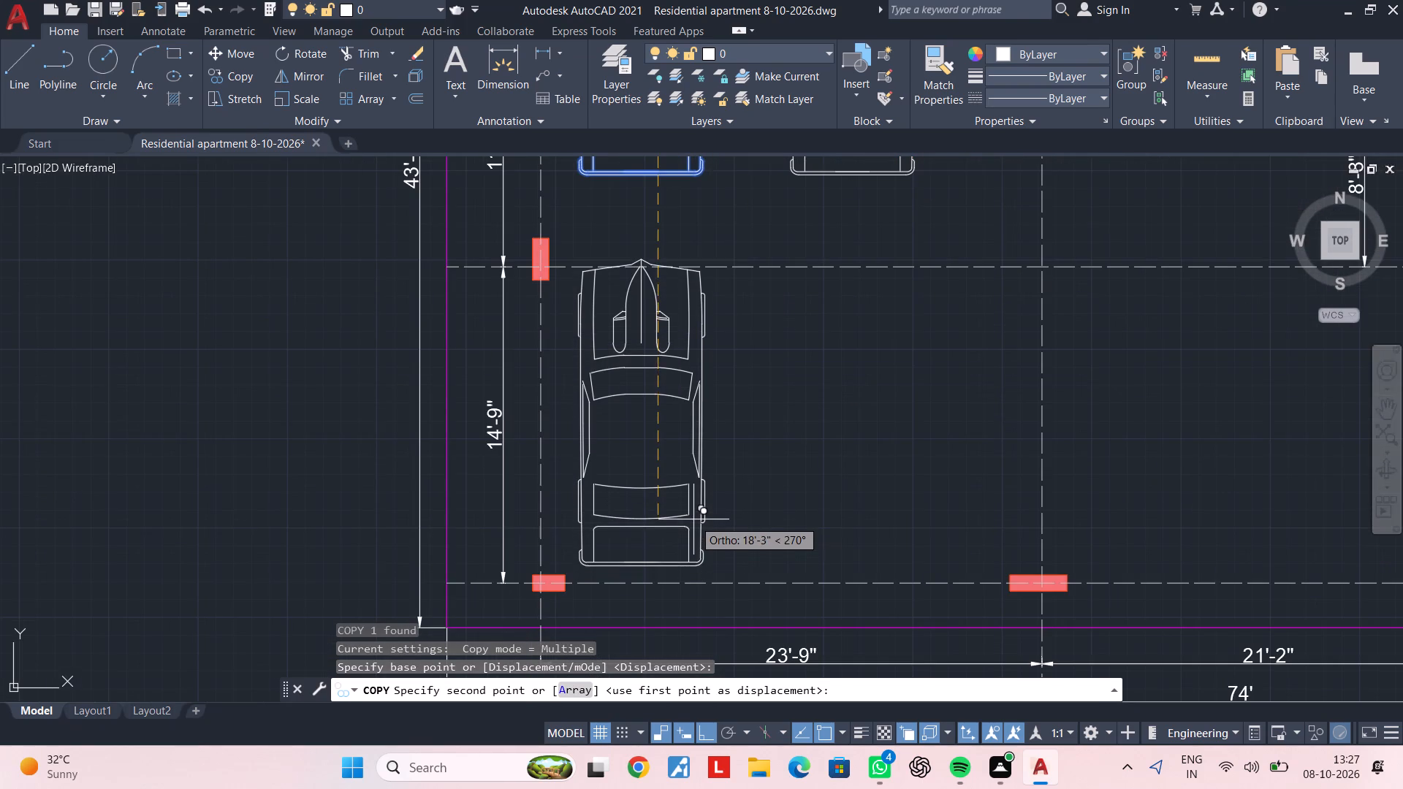
left_click(693, 508)
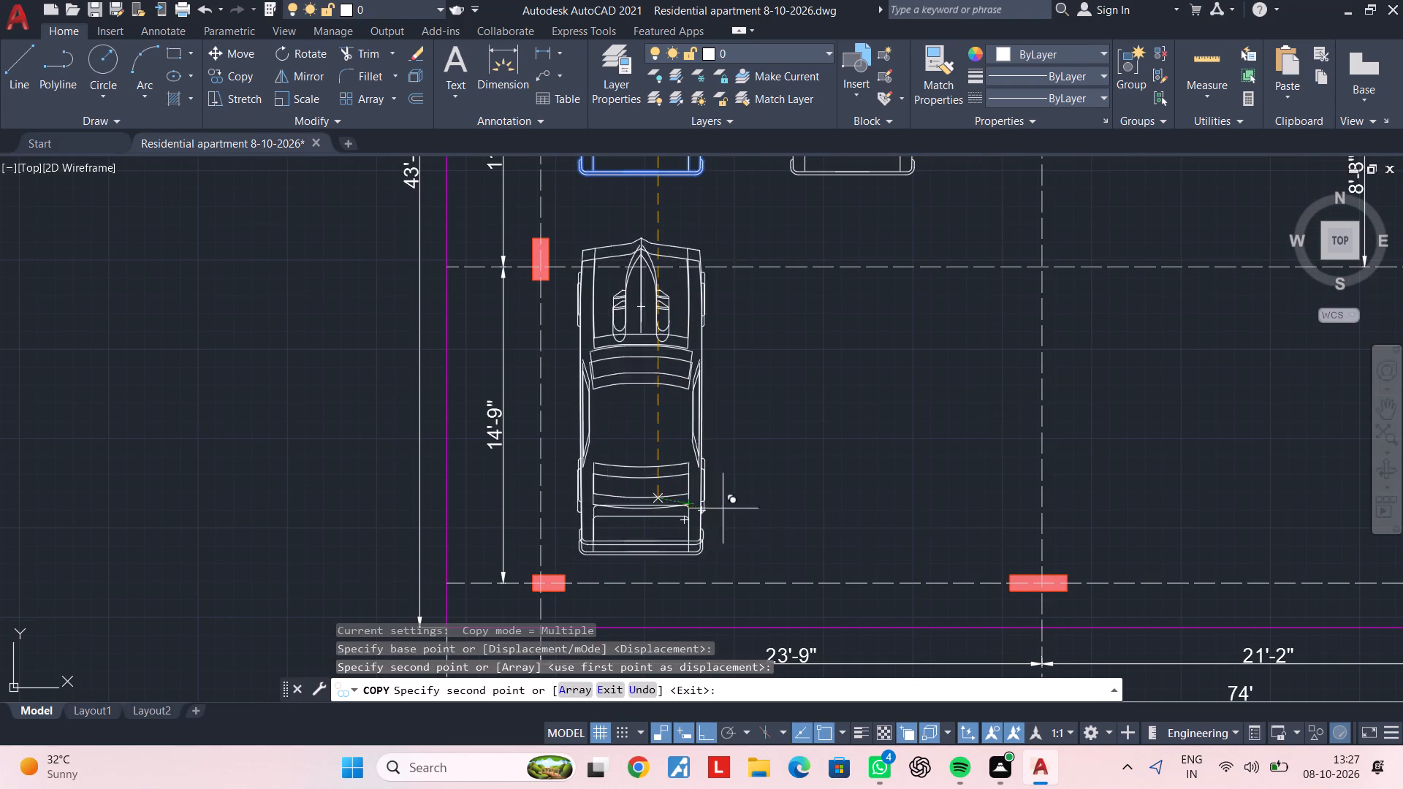
middle_click_drag(786, 507, 742, 534)
key("Escape")
key("Escape")
key("Escape")
key("Escape")
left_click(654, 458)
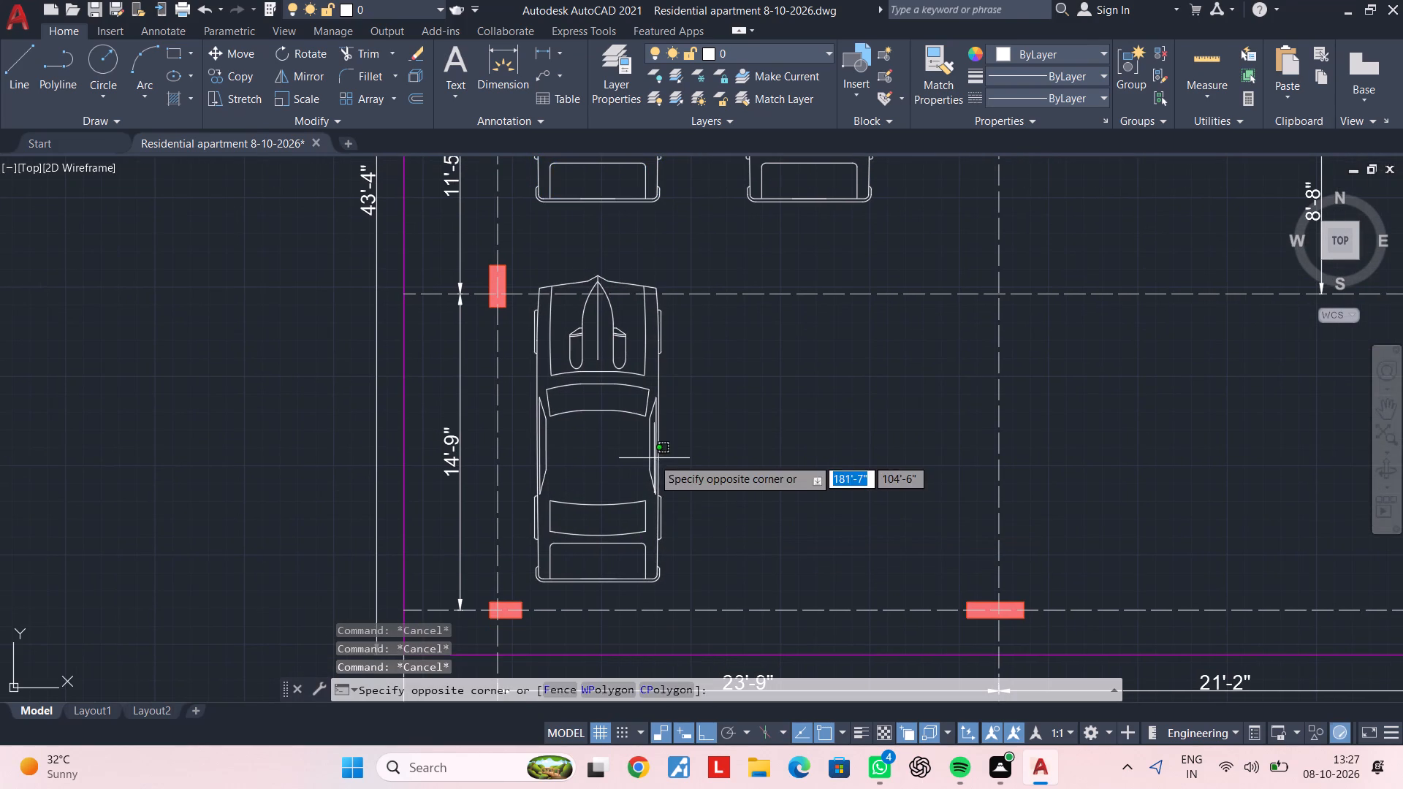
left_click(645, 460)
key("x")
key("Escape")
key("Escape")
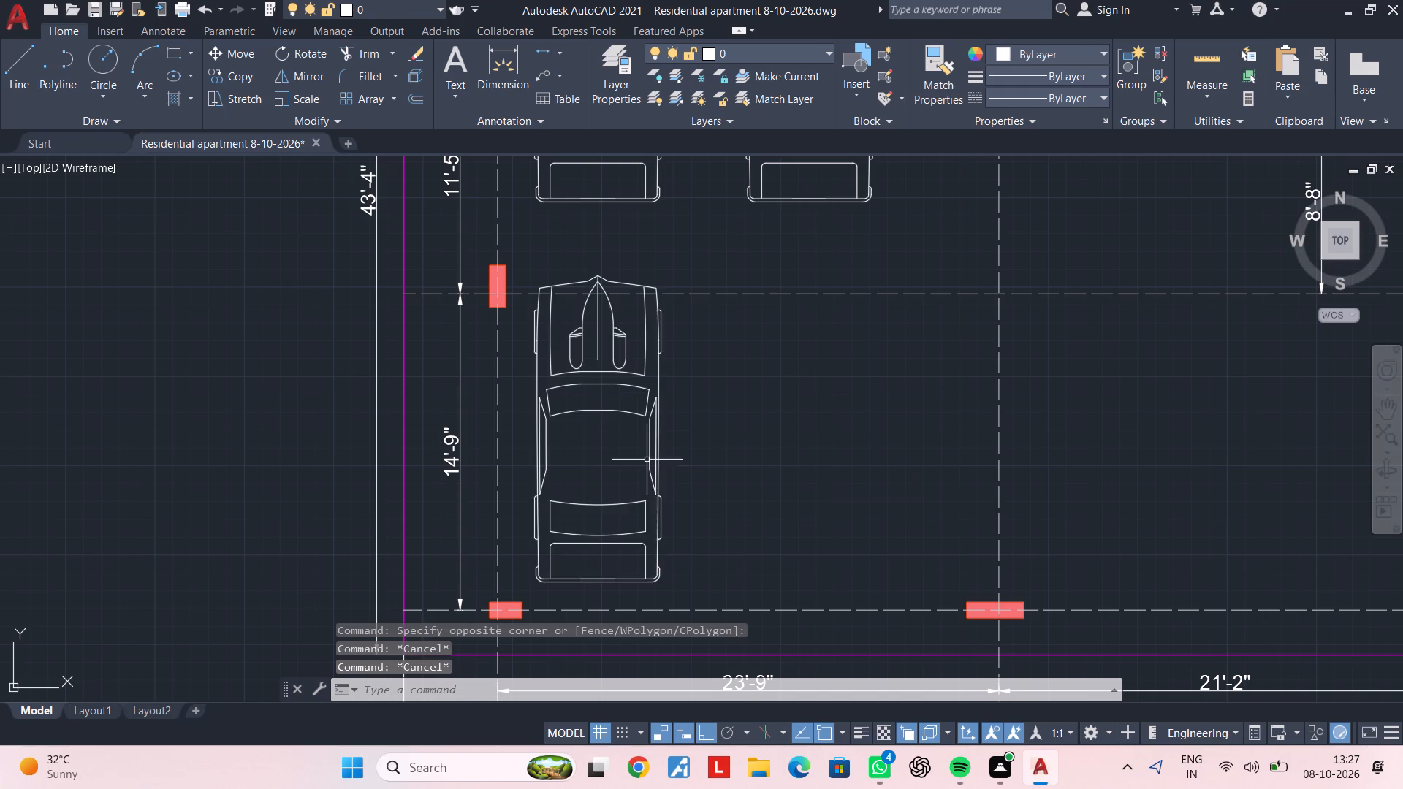
Copy the bottom row's leftmost car horizontally three times along the row, at about 10'-5", 23'-6" and 32'-3" from the original.
left_click(648, 459)
type("co")
key("space")
left_click(609, 462)
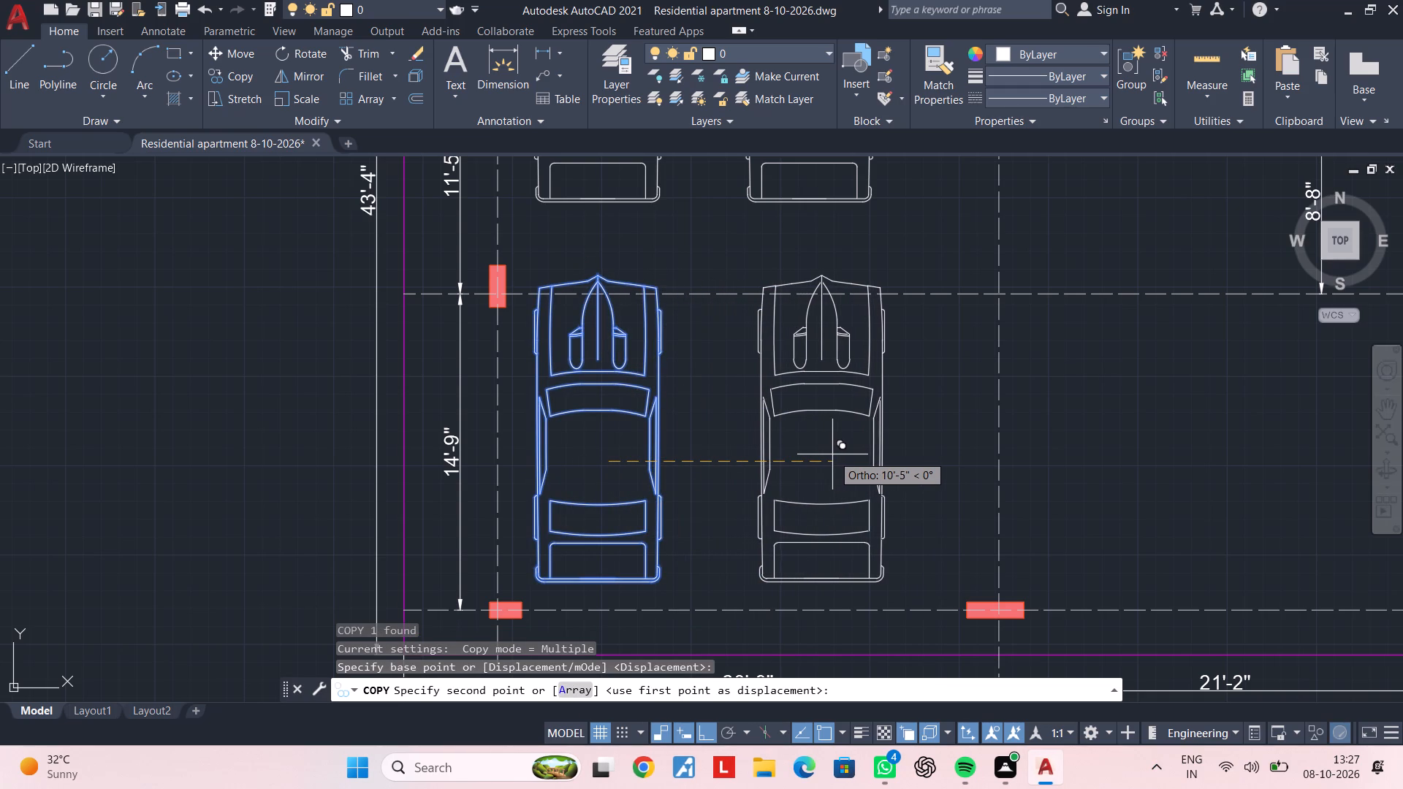
left_click(832, 454)
middle_click_drag(1029, 453, 702, 476)
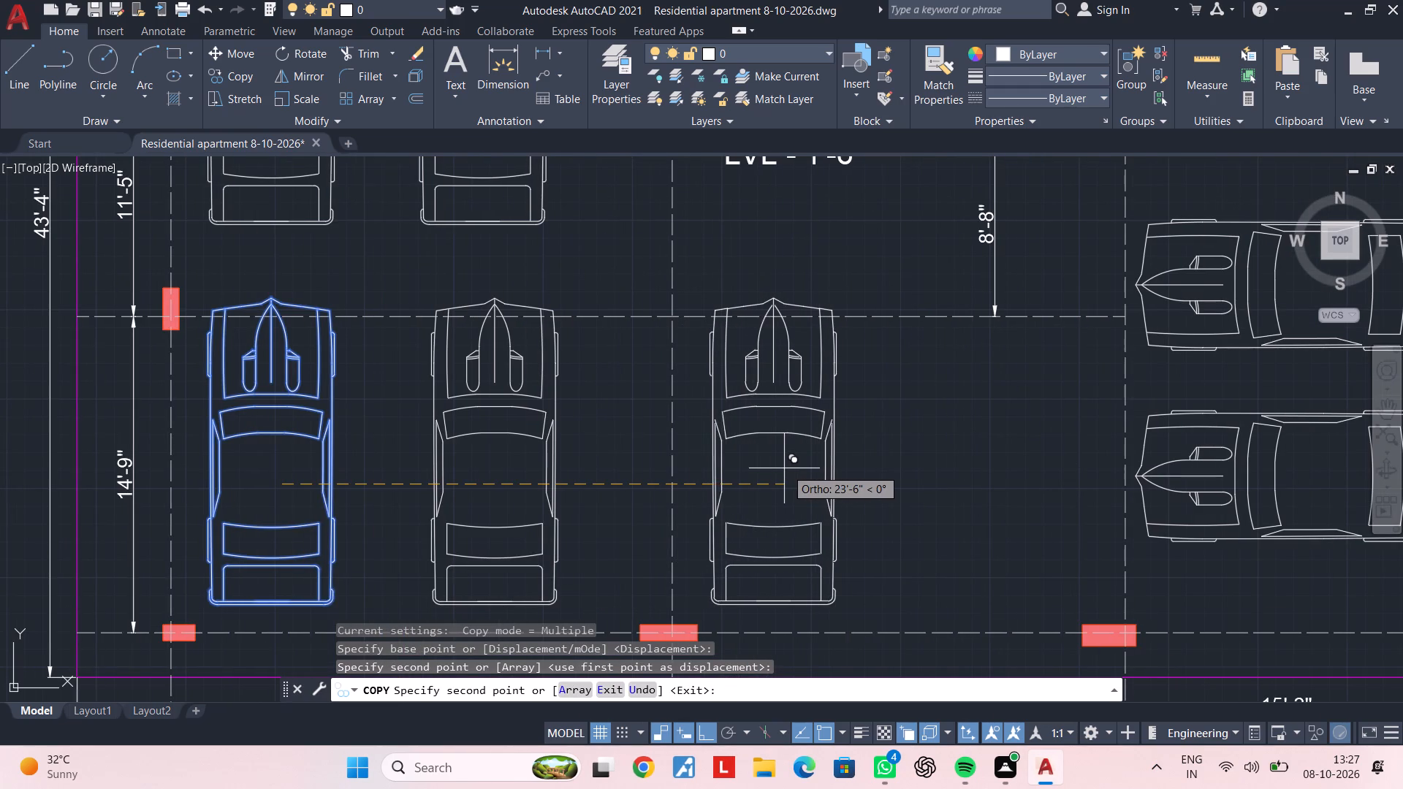
left_click(787, 468)
middle_click_drag(946, 468, 785, 479)
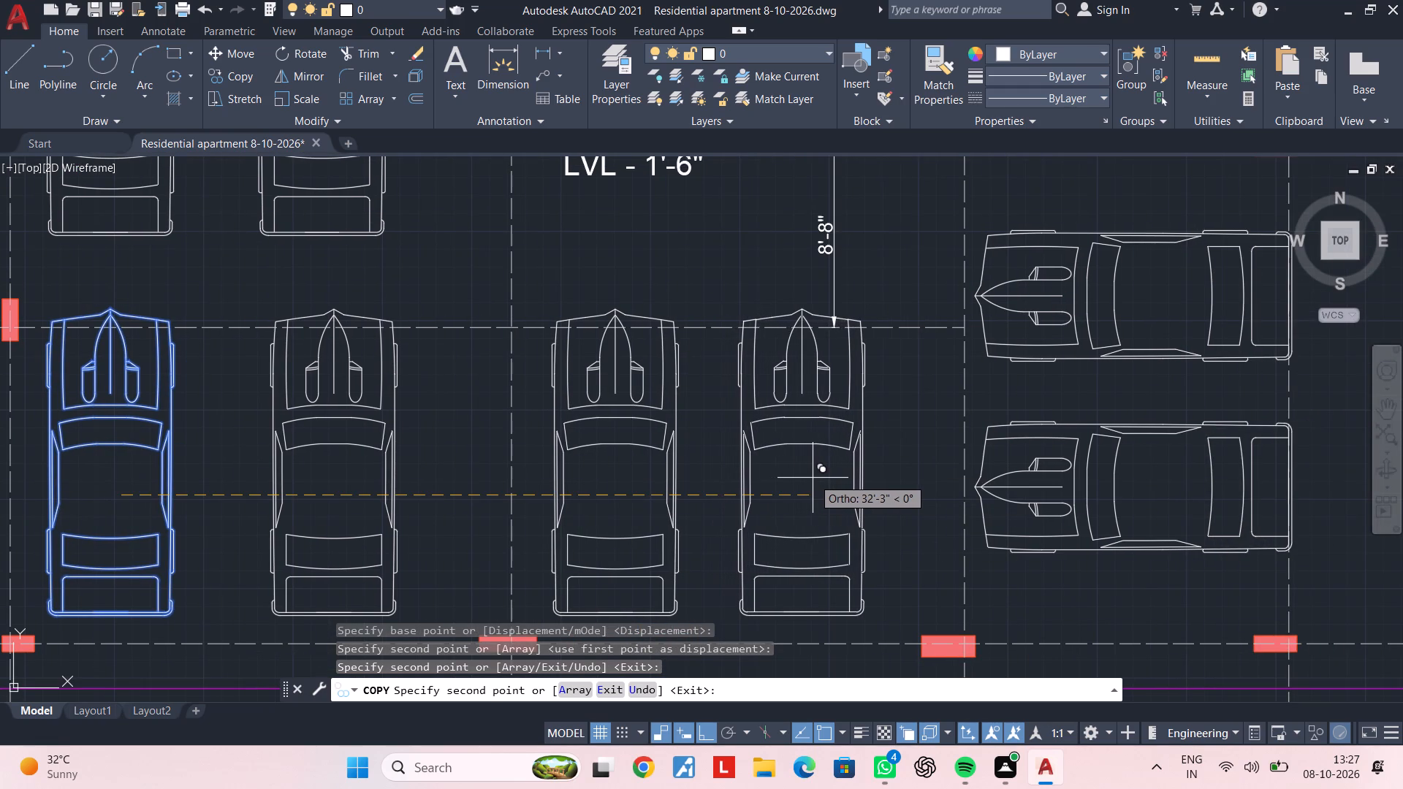
left_click(813, 478)
key("Escape")
key("Escape")
scroll(748, 501, "down", 2)
middle_click_drag(747, 502, 749, 454)
key("Escape")
key("Escape")
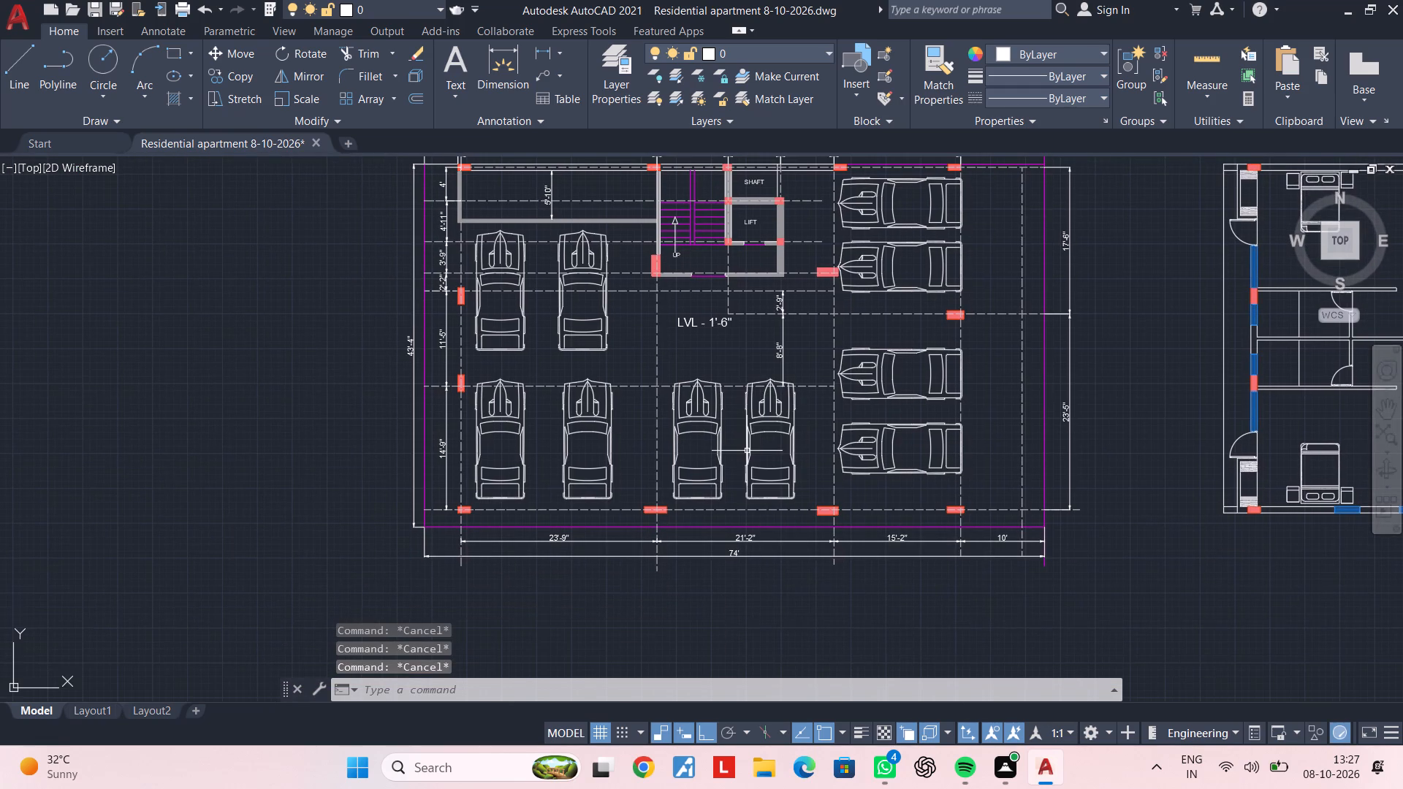
Save the drawing.
key("ctrl+s")
key("ctrl+s")
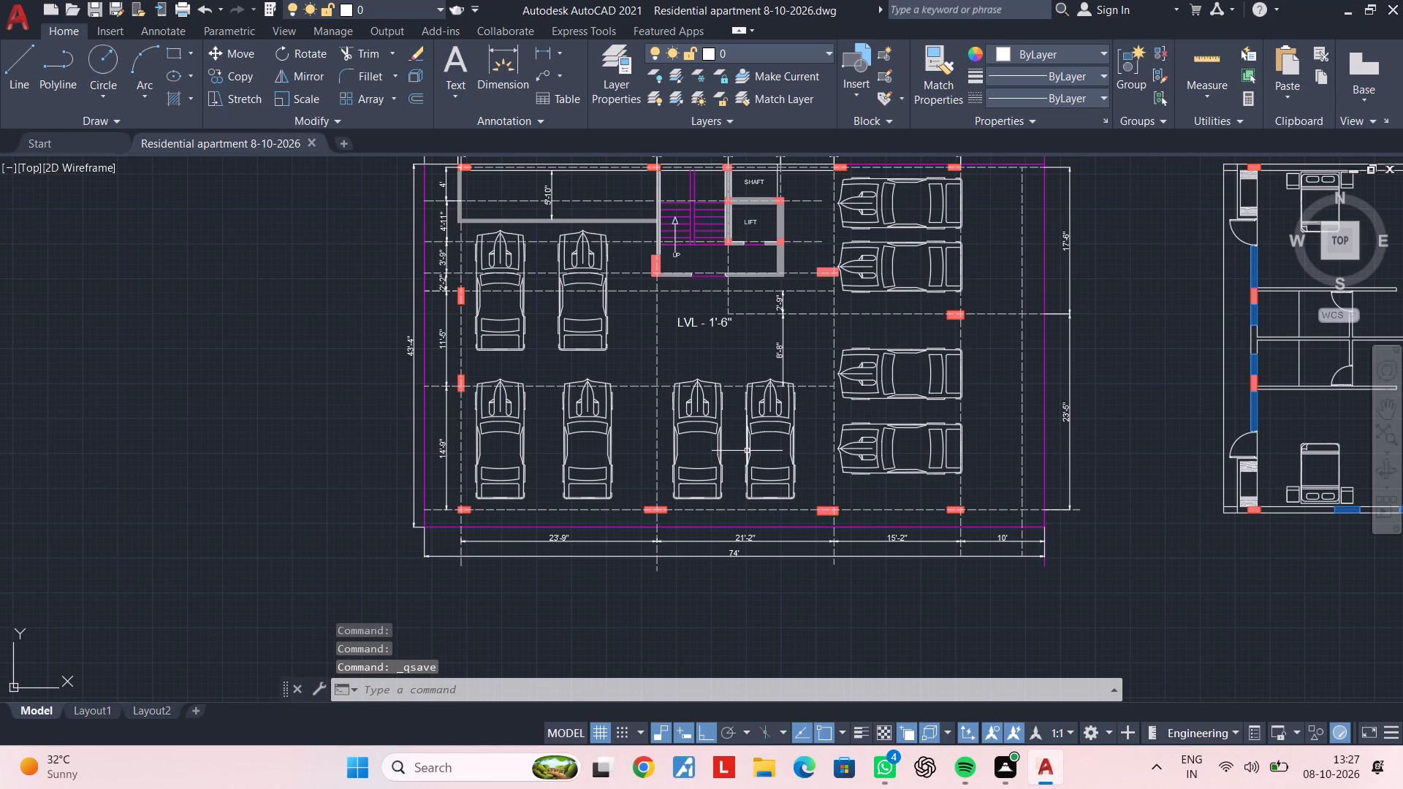
middle_click_drag(931, 457, 622, 459)
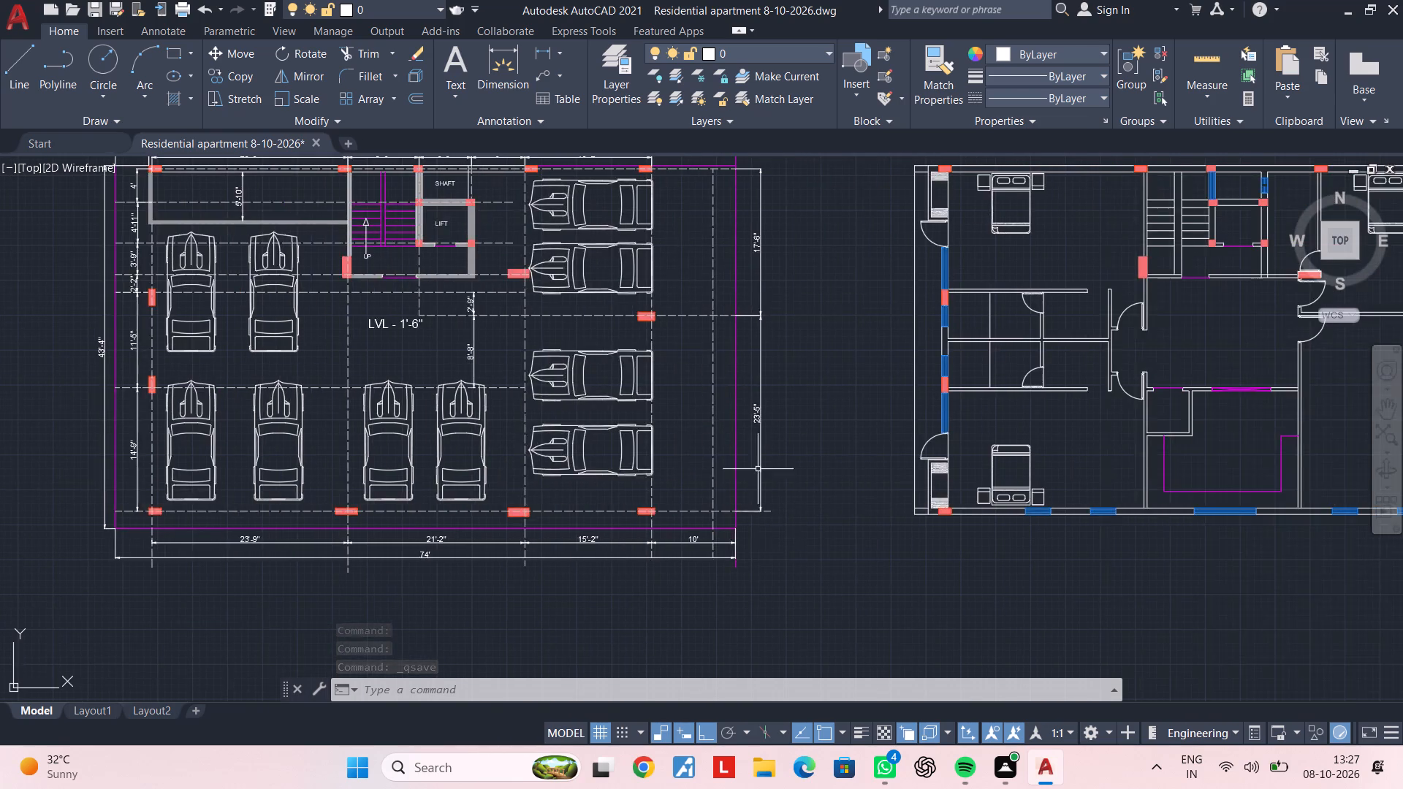
scroll(889, 460, "down", 1)
middle_click_drag(879, 460, 734, 470)
key("ctrl+s")
key("ctrl+s")
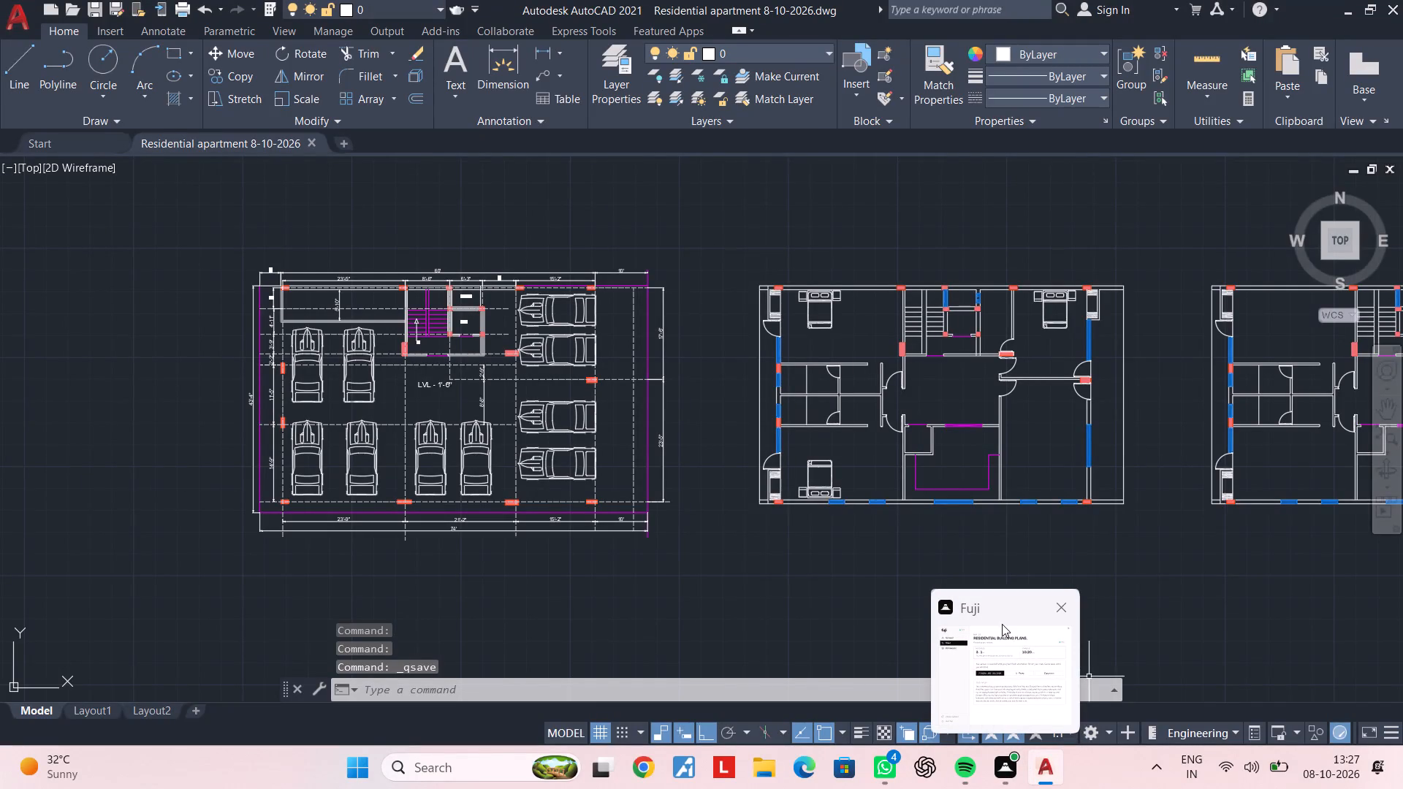
key("Escape")
key("Escape")
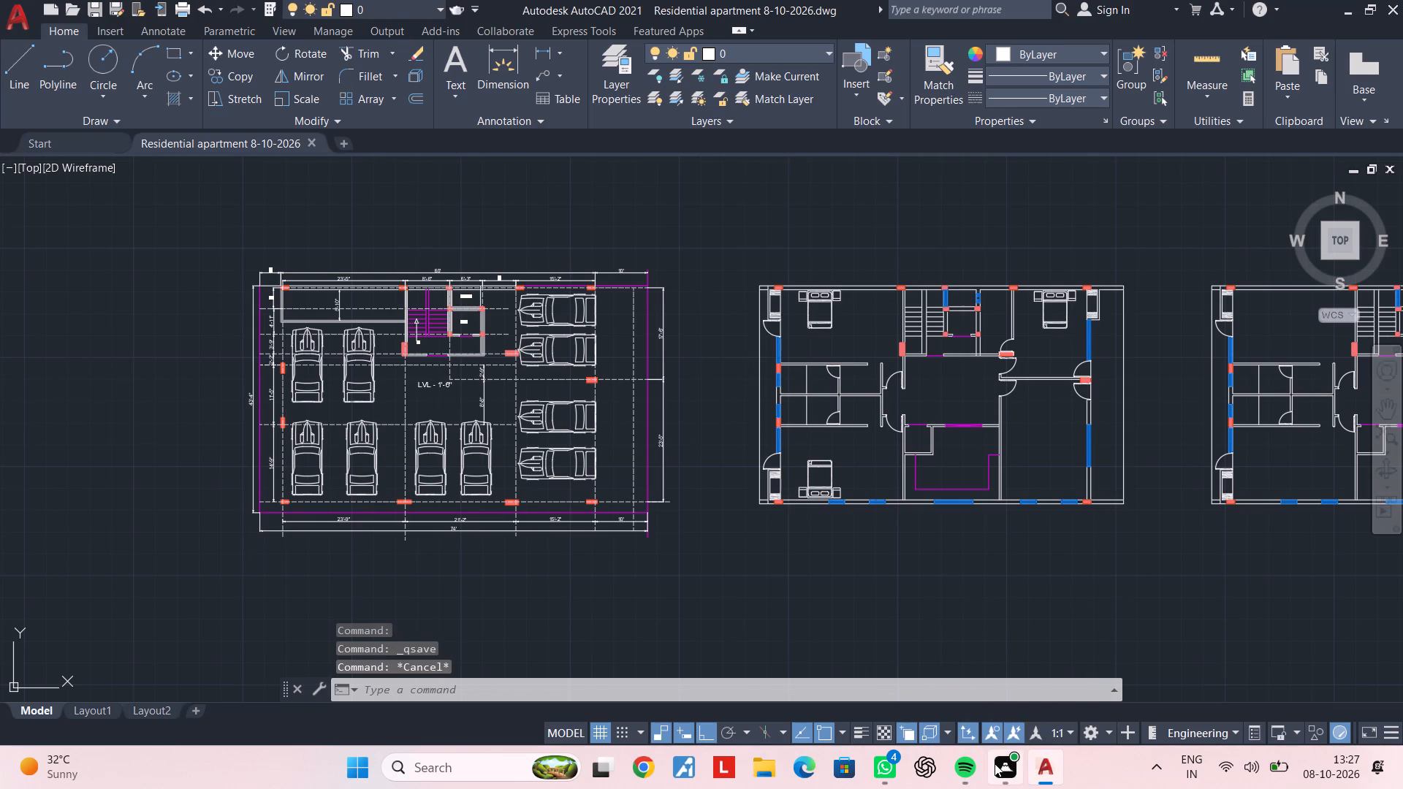
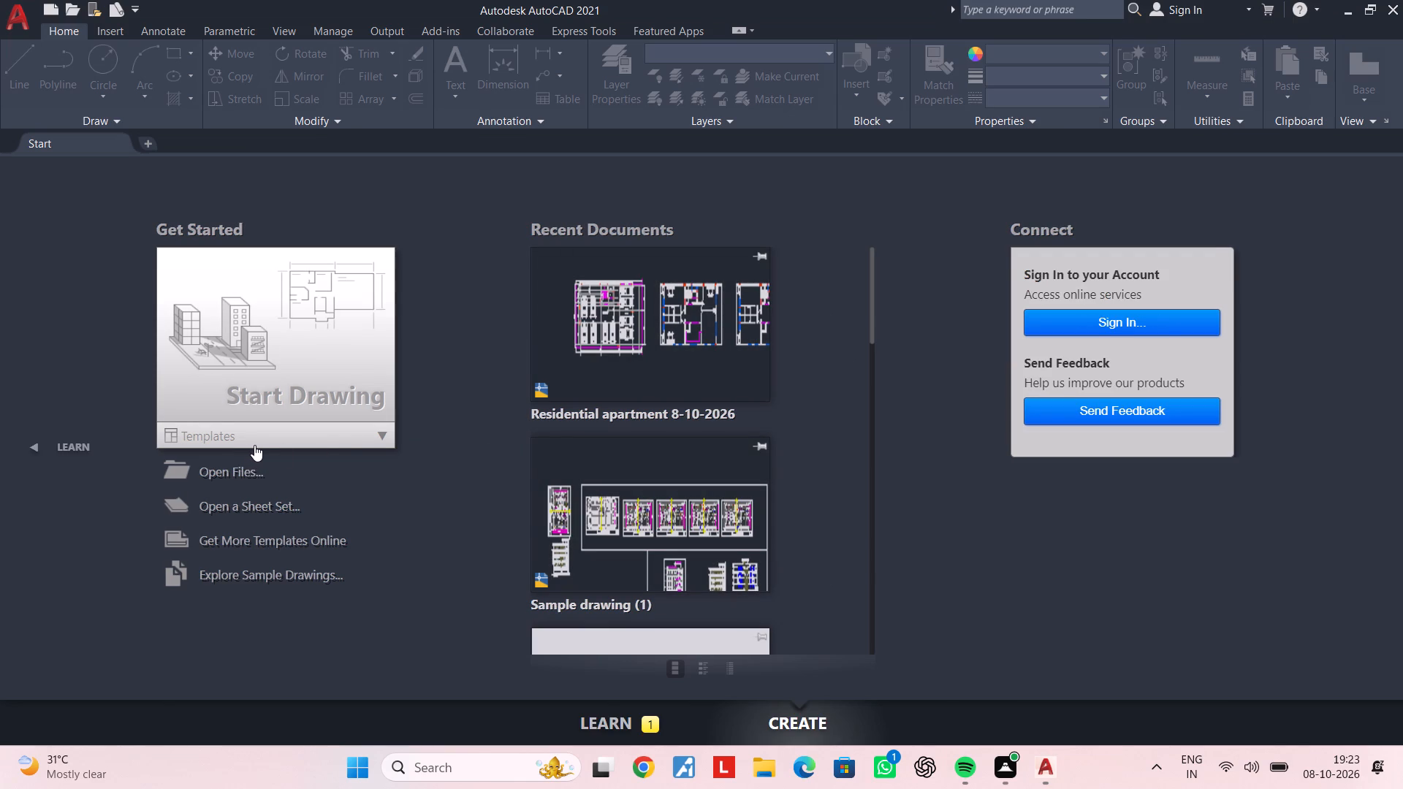
Open the recent drawing Residential apartment 8-10-2026.
left_click(627, 364)
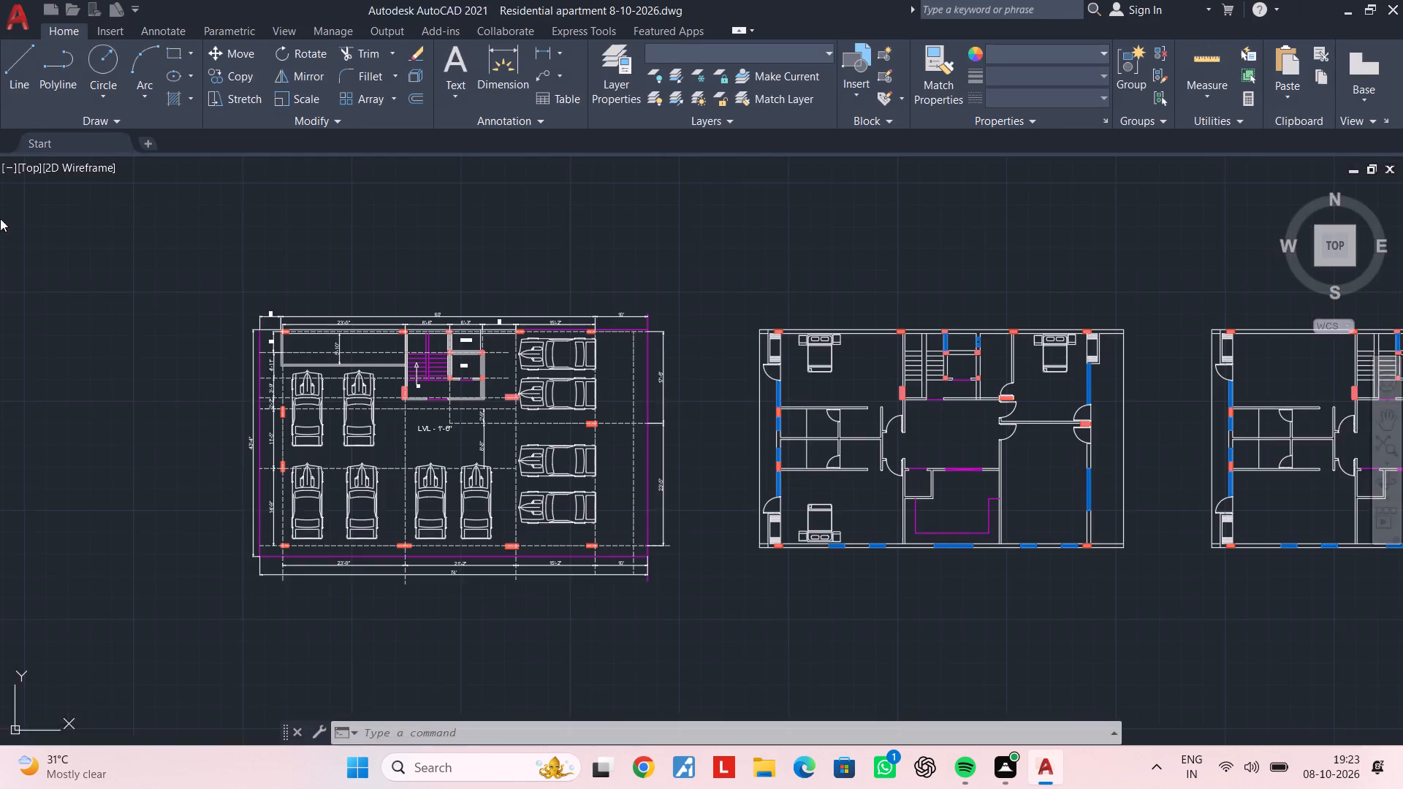
Examine the parking plan and the row of apartment floor plans, closing in on the furnished plan's staircase and lift area.
scroll(979, 457, "up", 2)
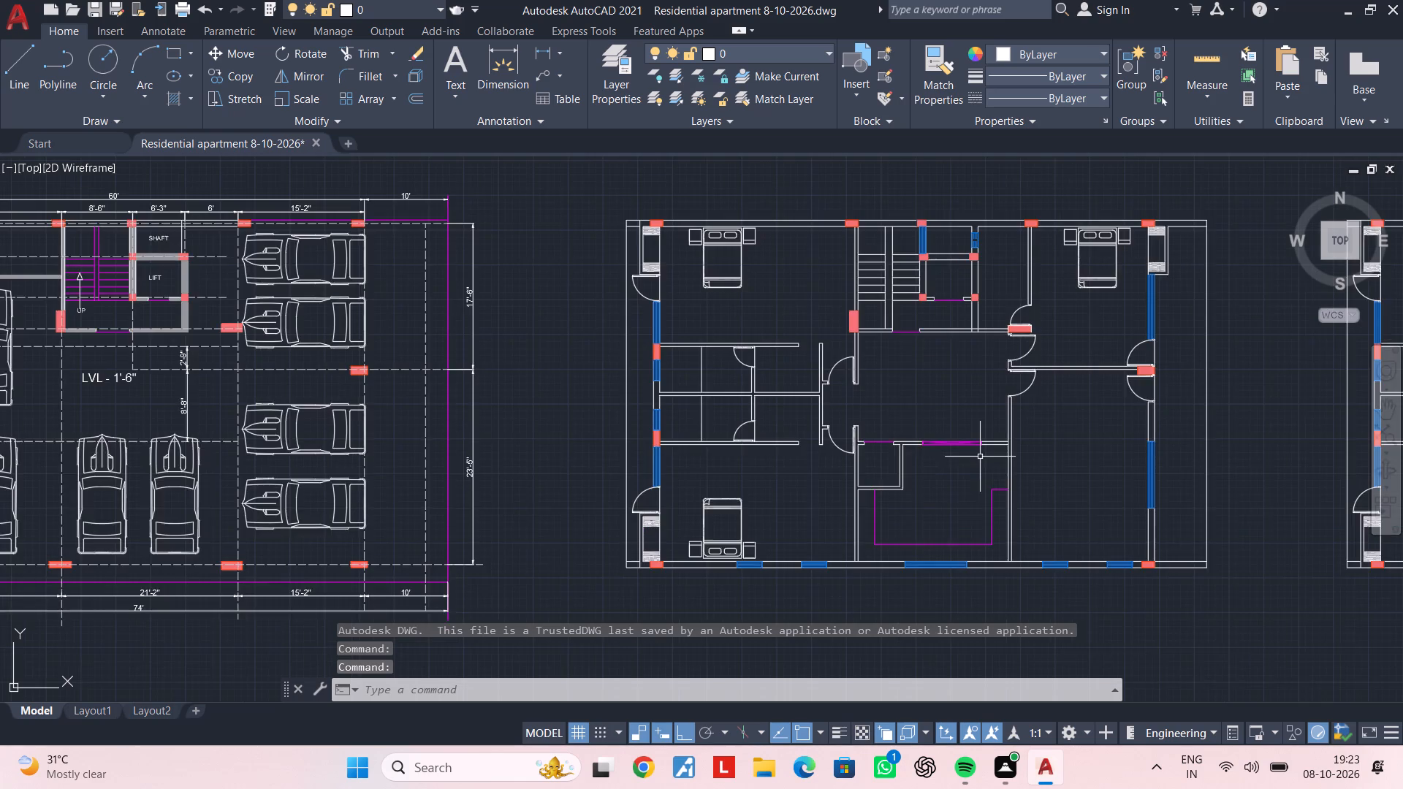
scroll(982, 457, "up", 1)
middle_click_drag(903, 479, 731, 537)
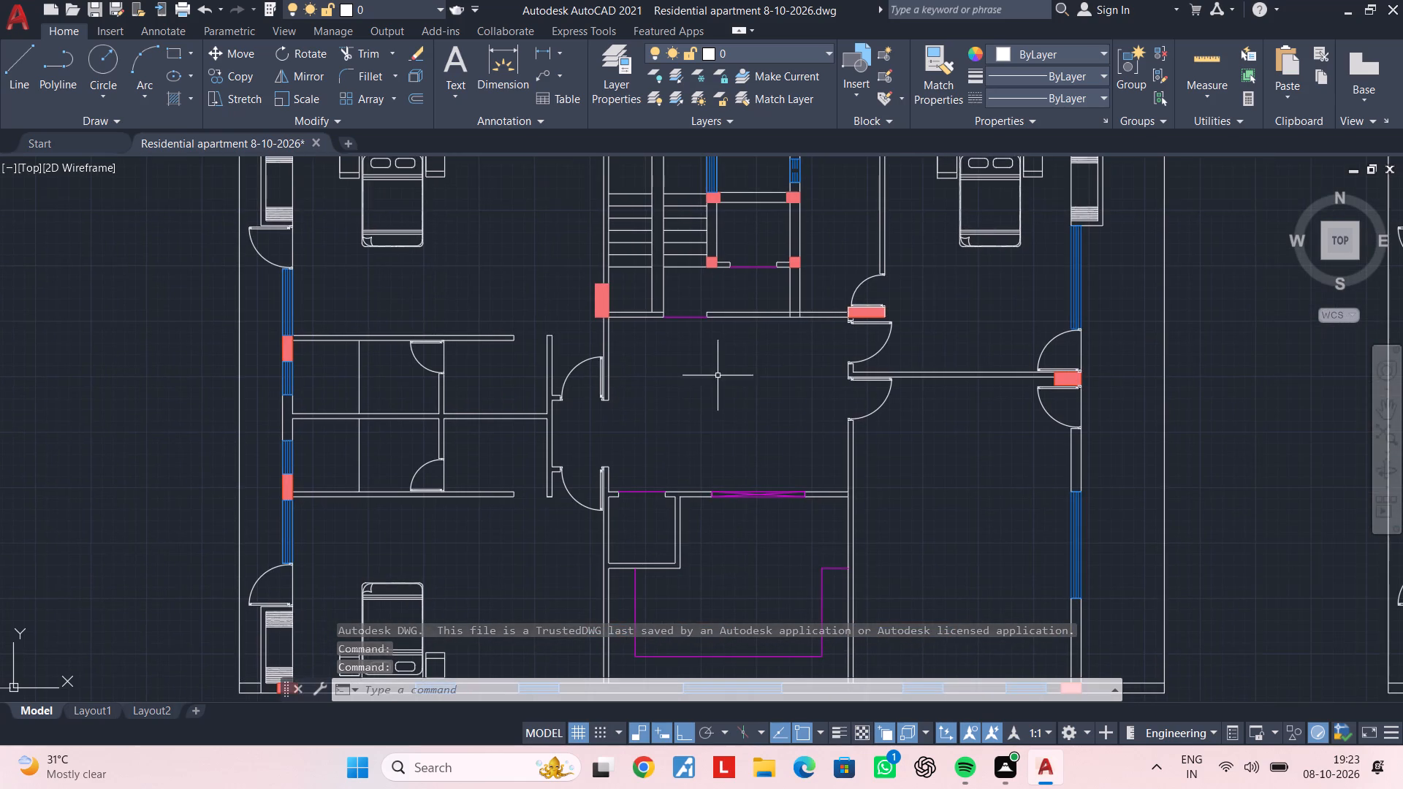
scroll(718, 390, "down", 1)
middle_click_drag(718, 391, 707, 484)
middle_click_drag(755, 392, 612, 394)
scroll(590, 429, "down", 2)
middle_click_drag(602, 430, 903, 343)
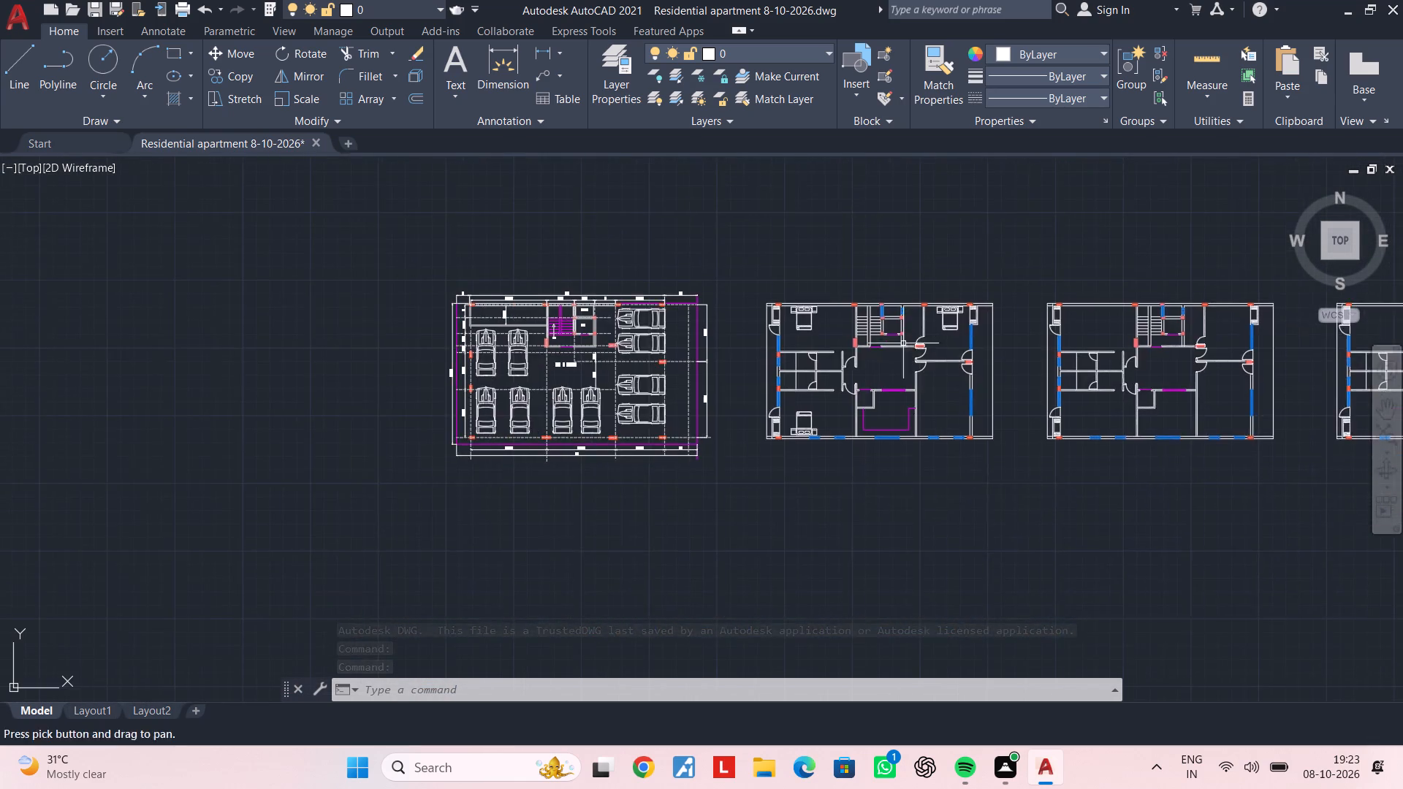
scroll(499, 344, "up", 3)
scroll(499, 344, "down", 3)
middle_click_drag(878, 387, 482, 373)
middle_click_drag(922, 364, 532, 378)
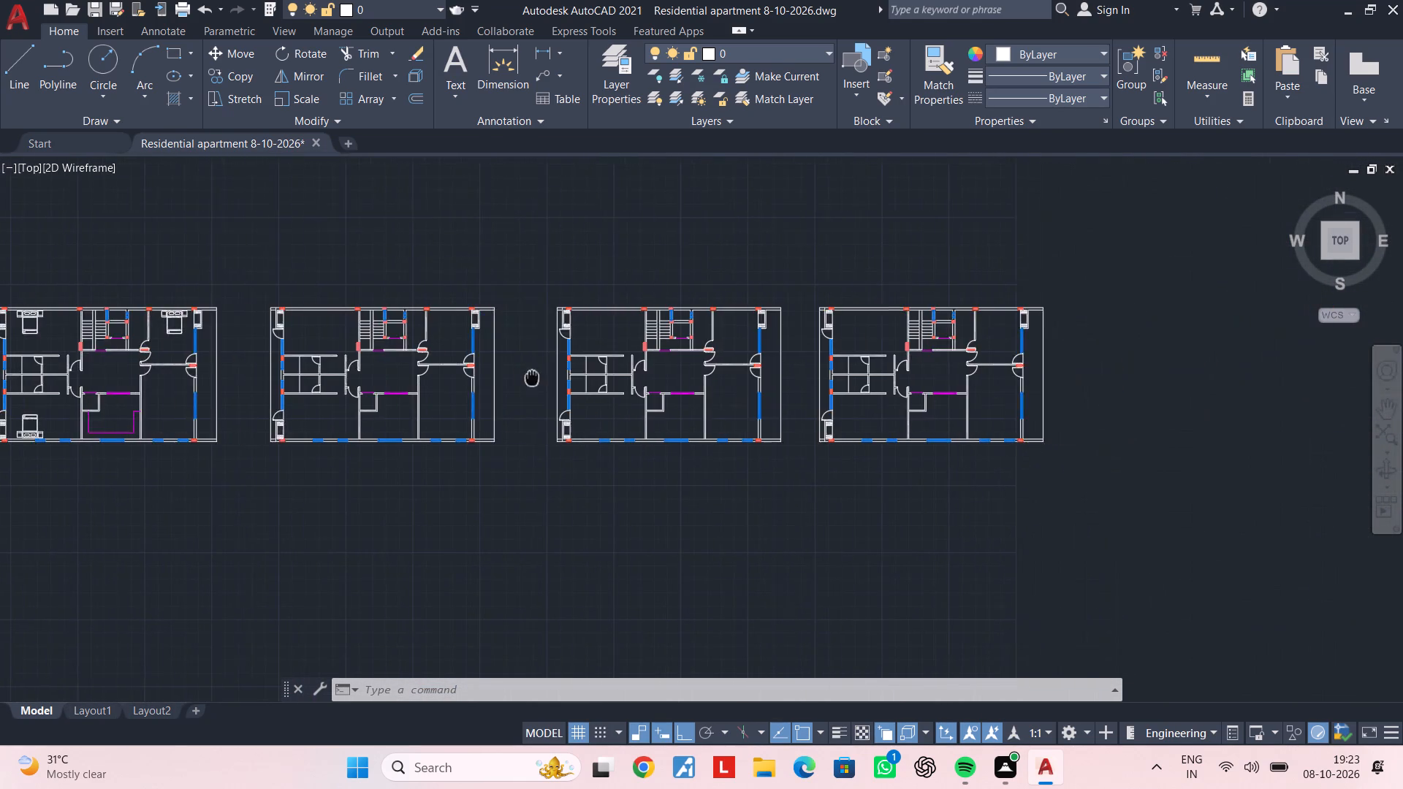
middle_click_drag(532, 378, 531, 378)
middle_click_drag(508, 379, 986, 446)
scroll(550, 397, "up", 3)
scroll(631, 386, "up", 2)
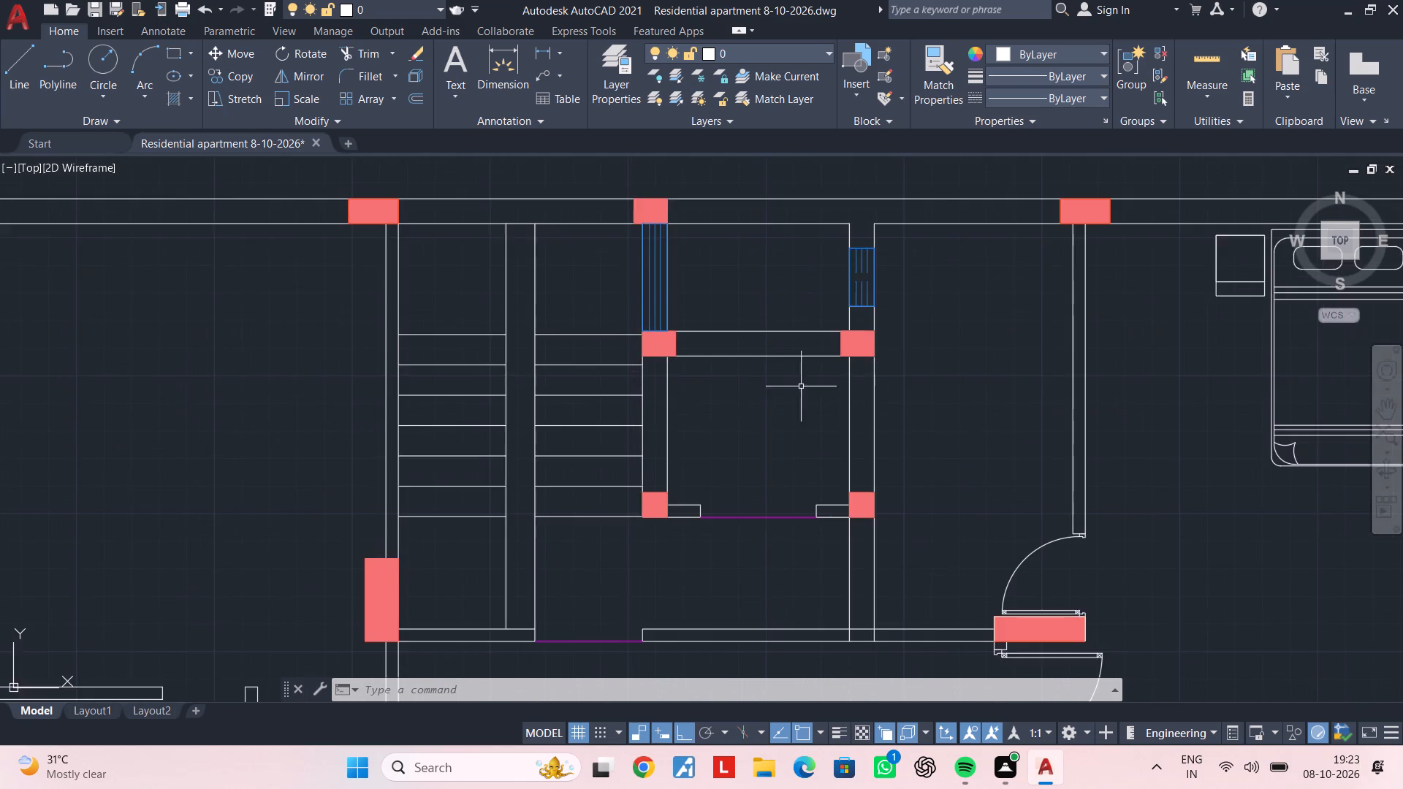
middle_click_drag(840, 387, 651, 390)
key("Escape")
key("Escape")
key("Escape")
key("Escape")
key("Escape")
key("Escape")
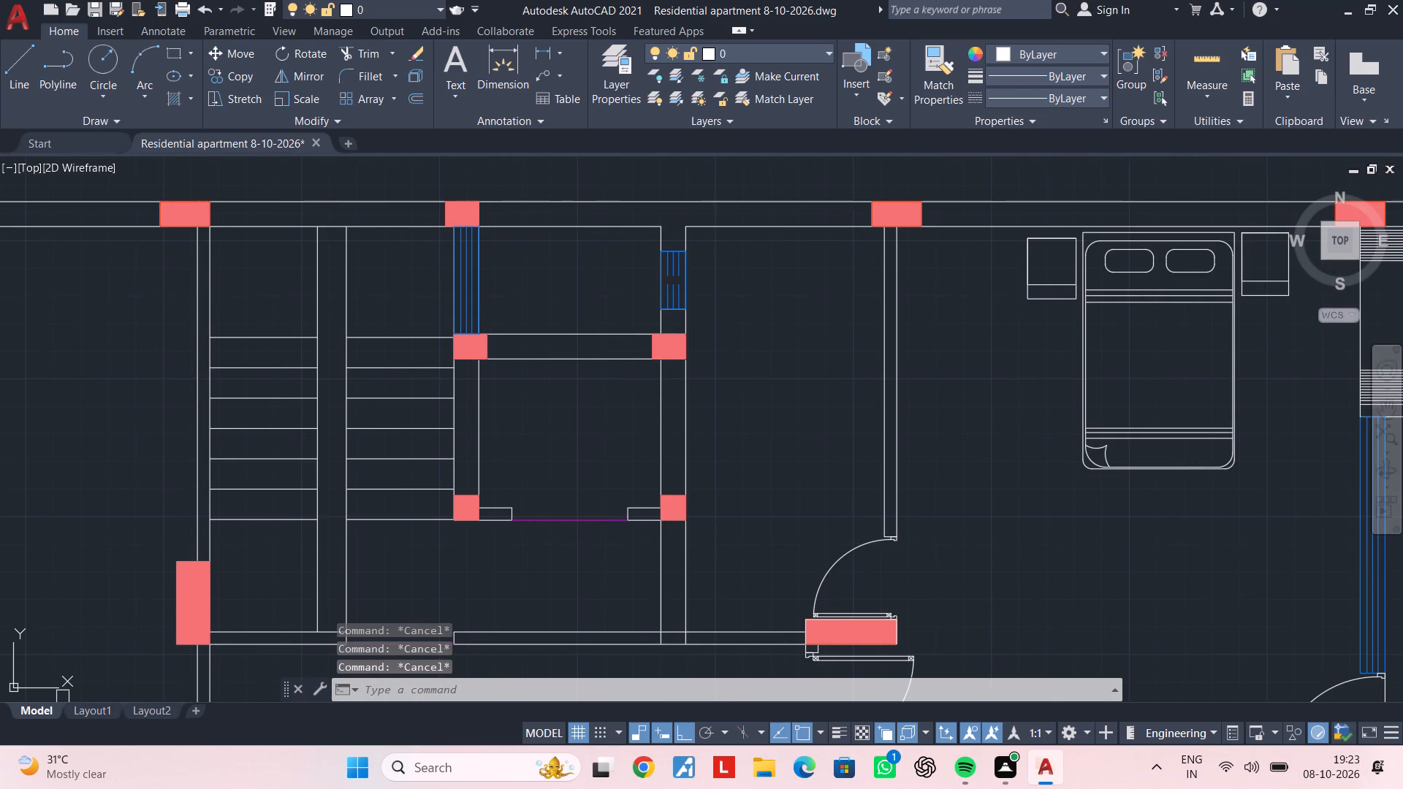
key("Escape")
key("Escape")
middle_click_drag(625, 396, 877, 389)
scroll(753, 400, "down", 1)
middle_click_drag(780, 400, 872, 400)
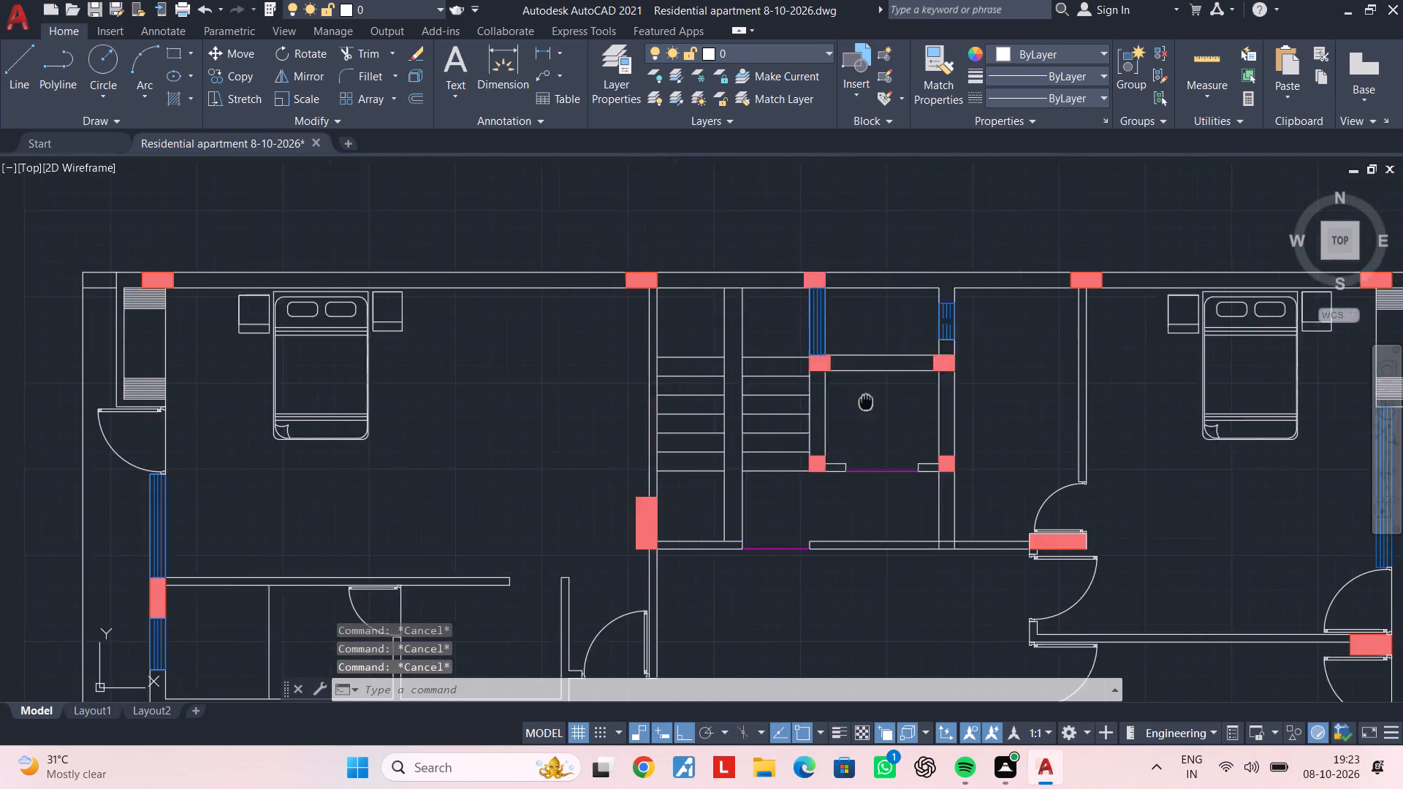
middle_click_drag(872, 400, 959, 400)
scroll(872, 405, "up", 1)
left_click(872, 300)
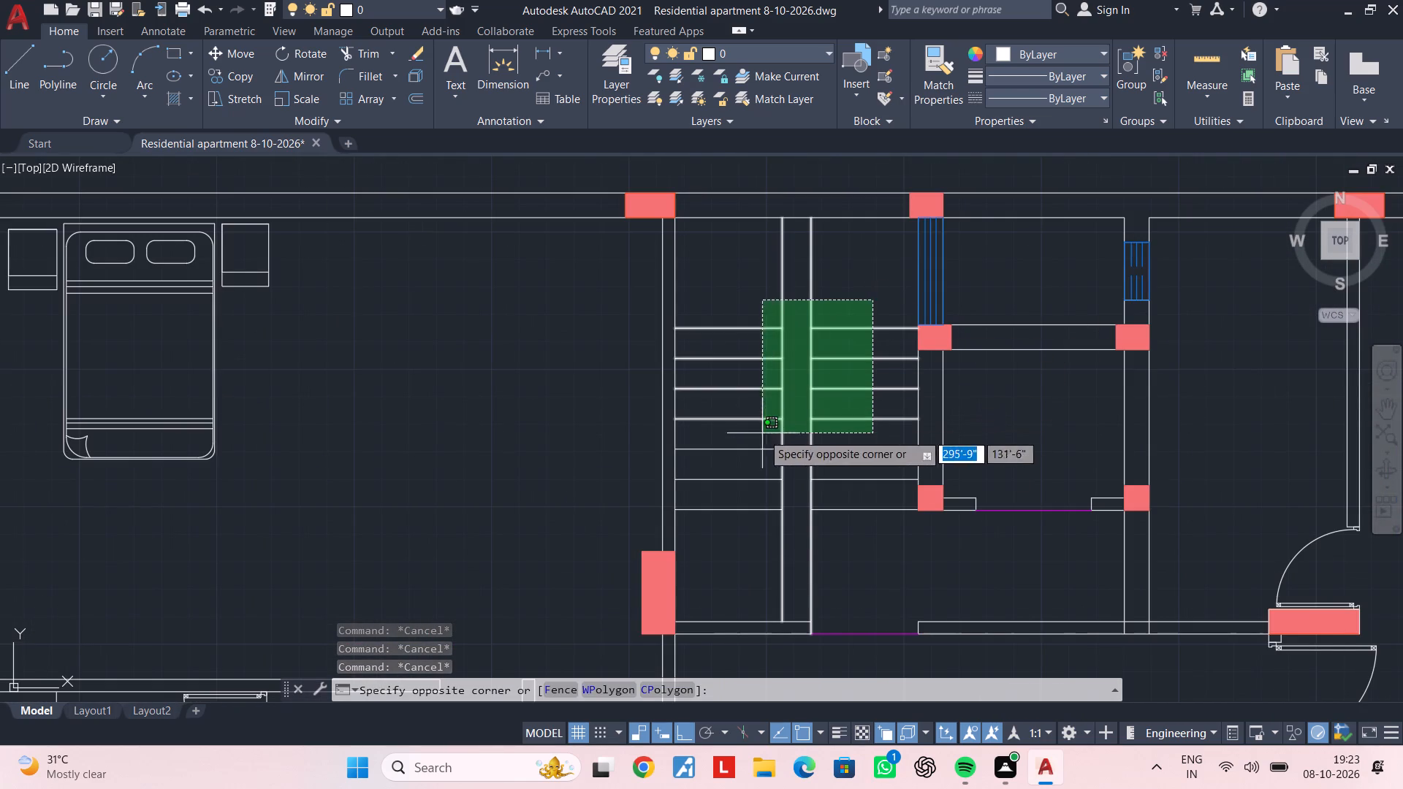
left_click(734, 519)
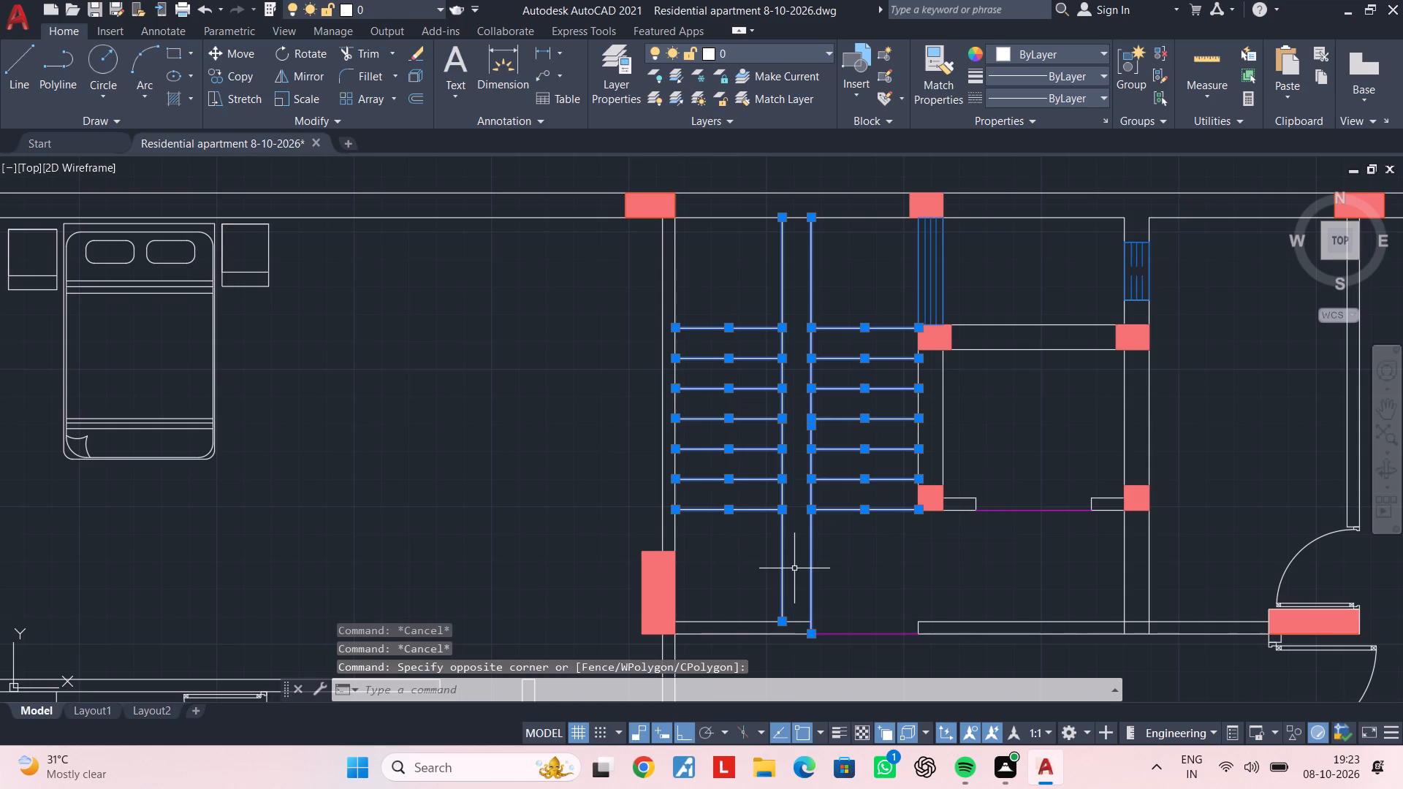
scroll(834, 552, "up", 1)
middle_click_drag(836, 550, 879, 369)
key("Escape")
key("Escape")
Trim the staircase's long dividing line where it crosses the end of the wall beside the stair entrance opening.
scroll(831, 492, "up", 3)
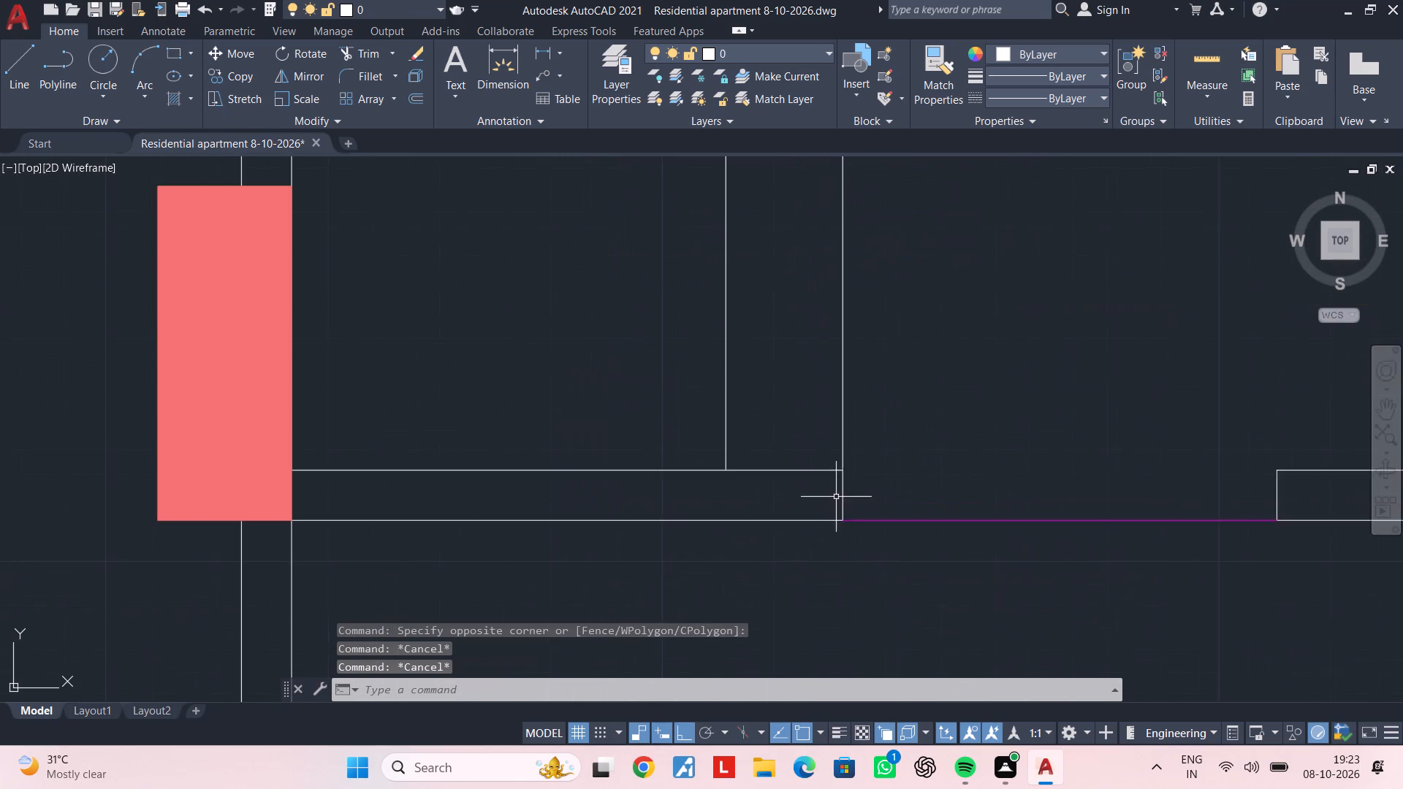
left_click(845, 497)
key("t")
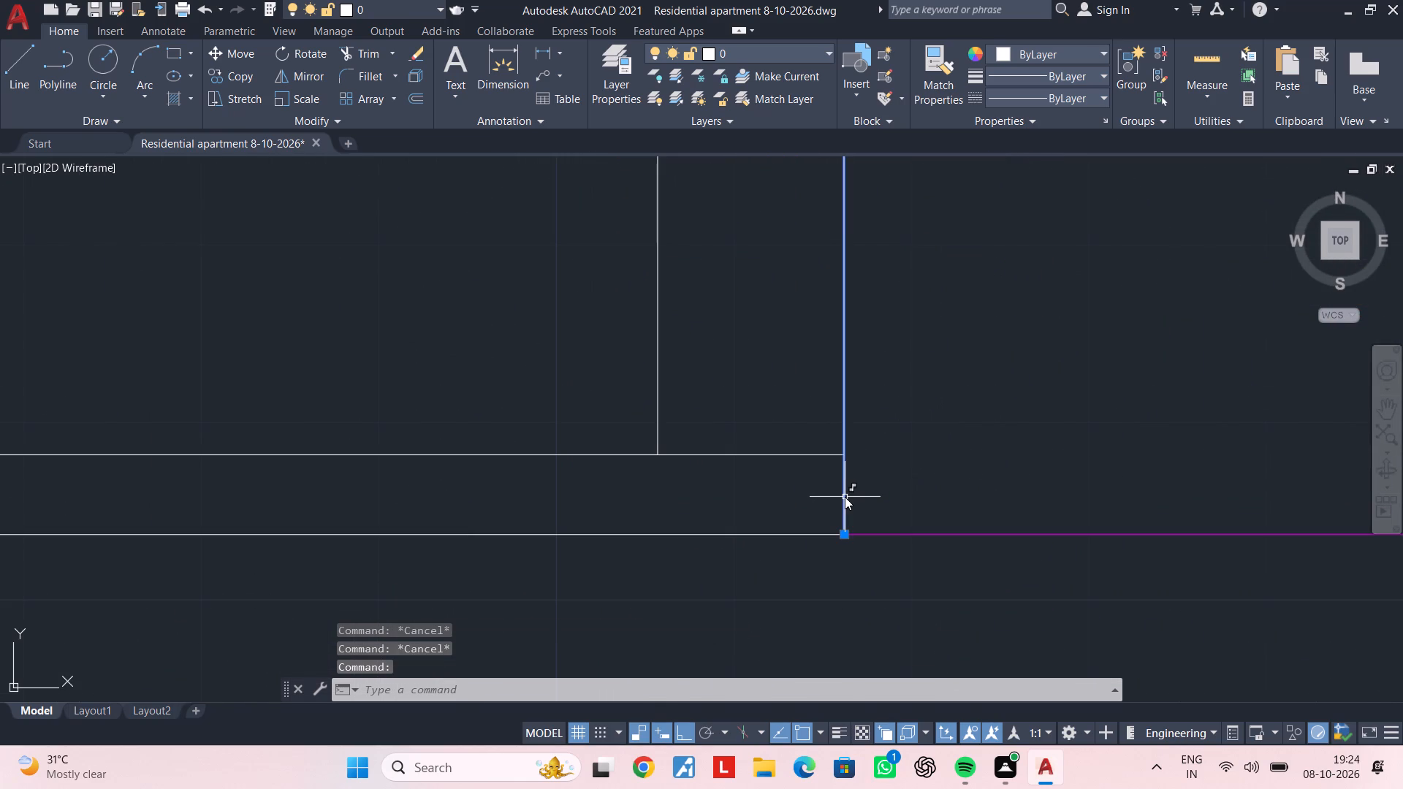
key("Escape")
key("Escape")
type("tr")
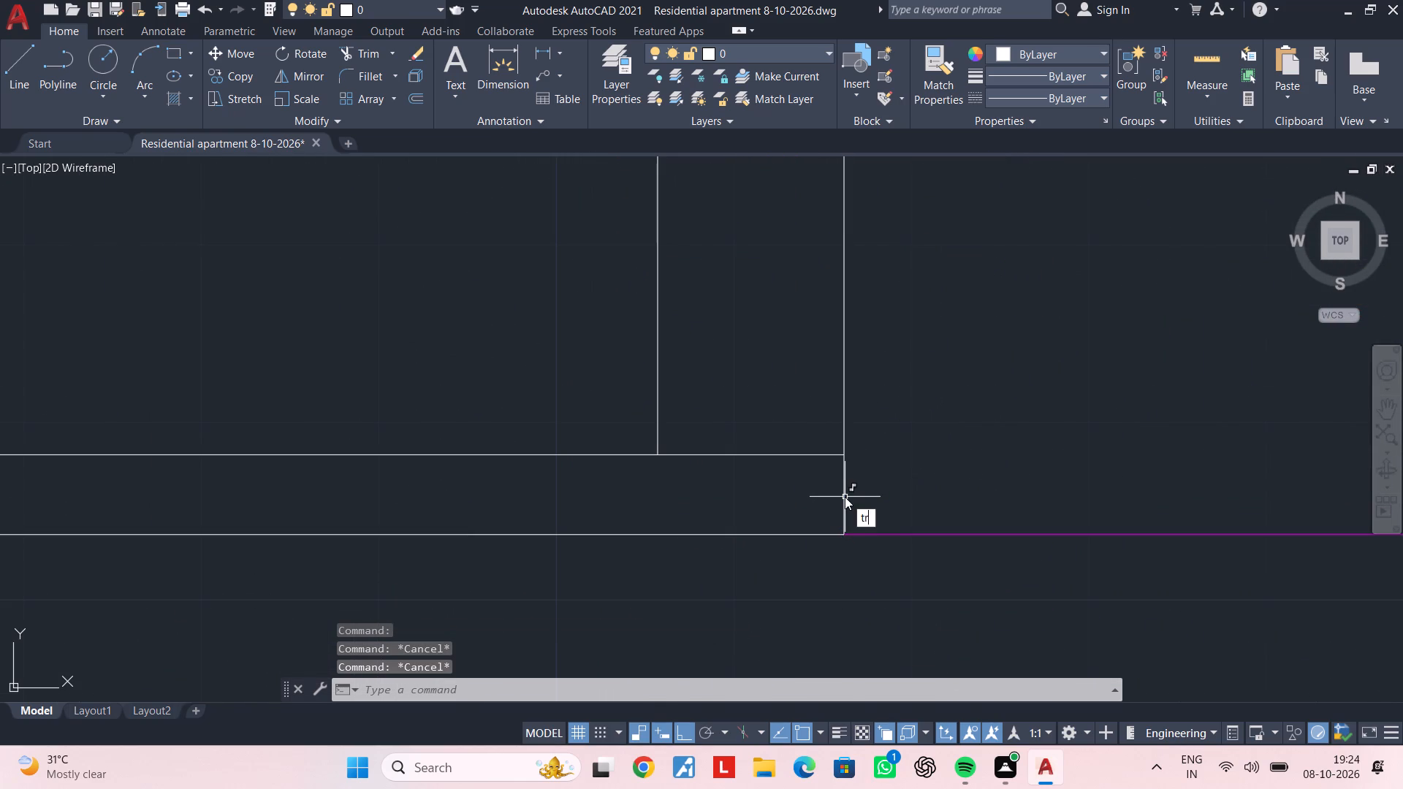
key("space")
left_click(844, 501)
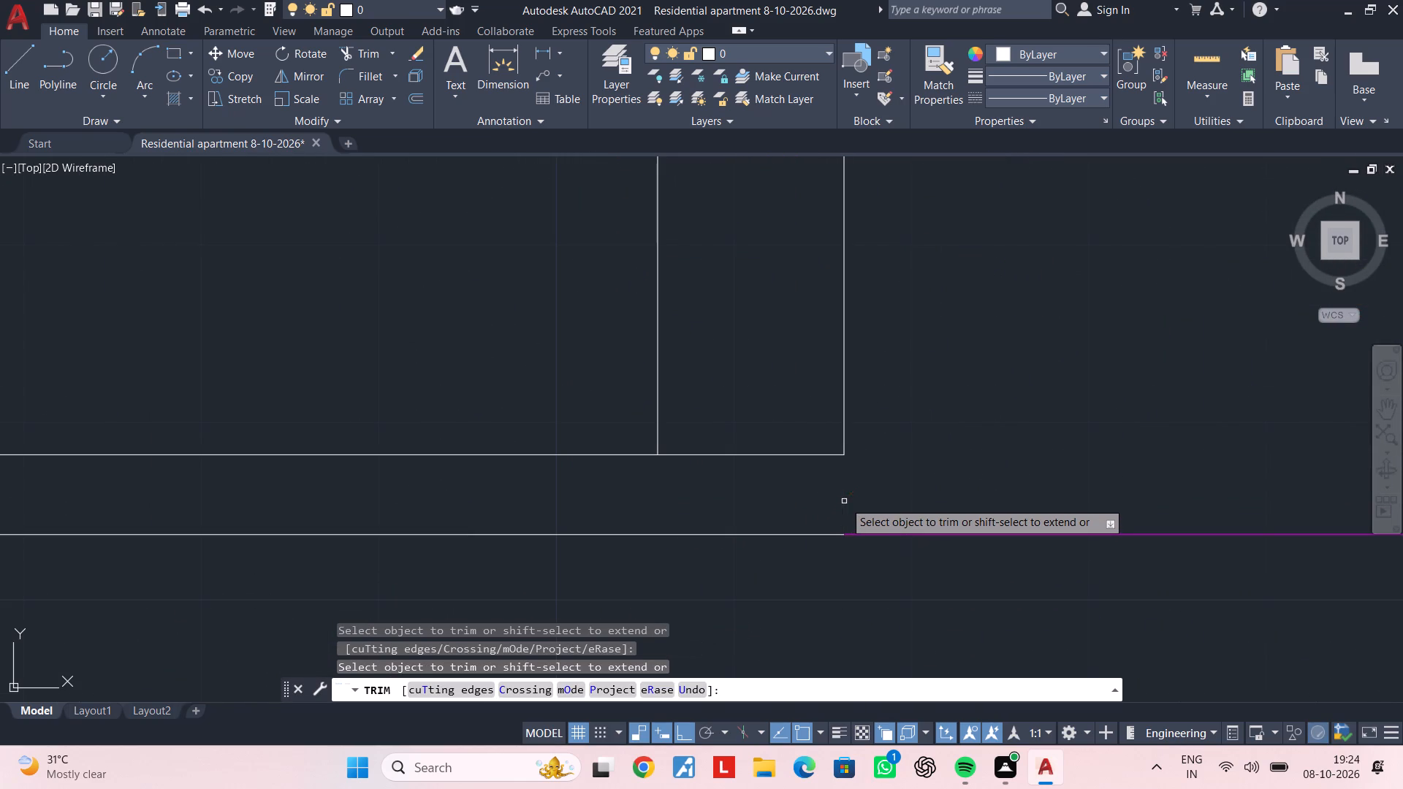
key("Escape")
key("Escape")
key("Escape")
key("Escape")
key("Escape")
Draw a separate 5" vertical line closing the wall end beside the stair entrance opening.
key("l")
key("space")
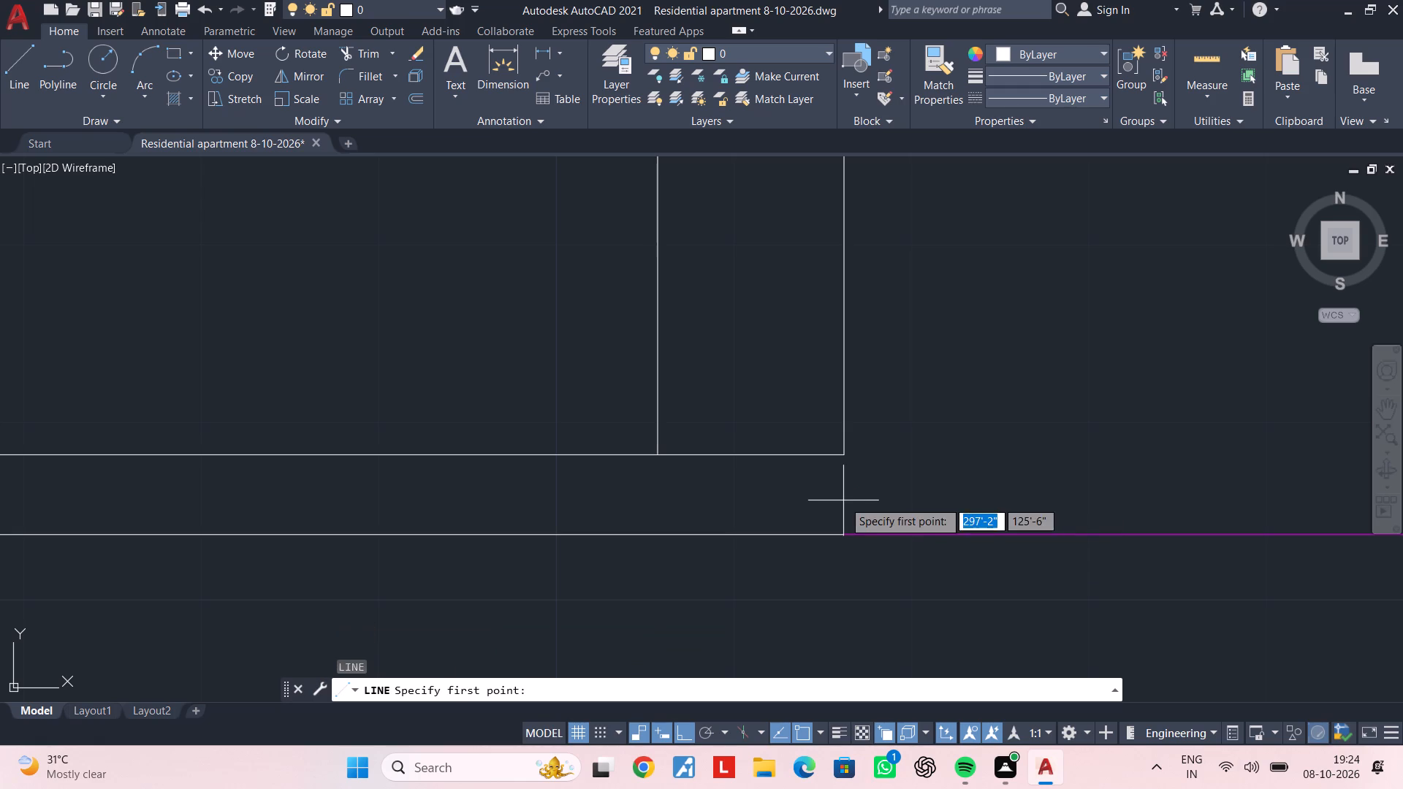
left_click(843, 460)
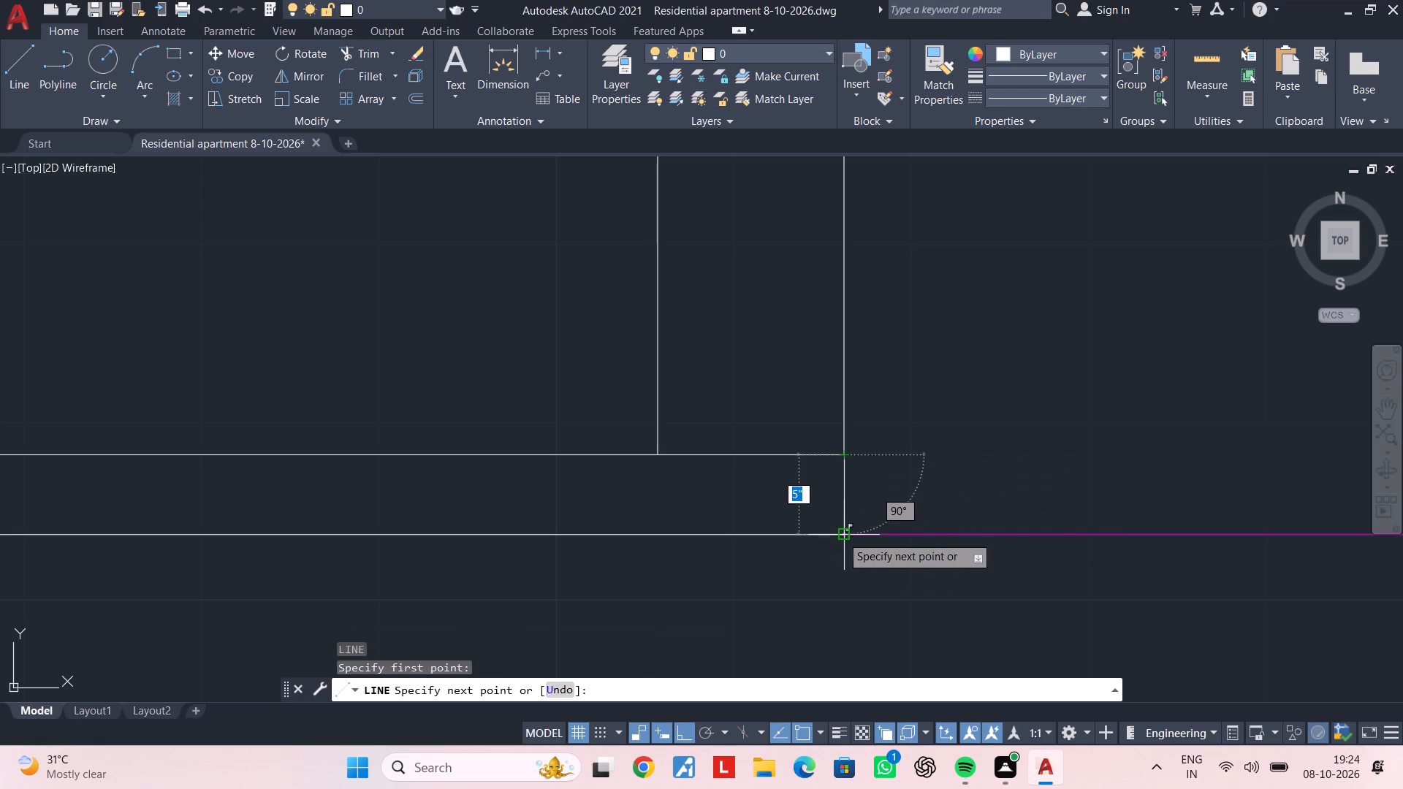
left_click(841, 535)
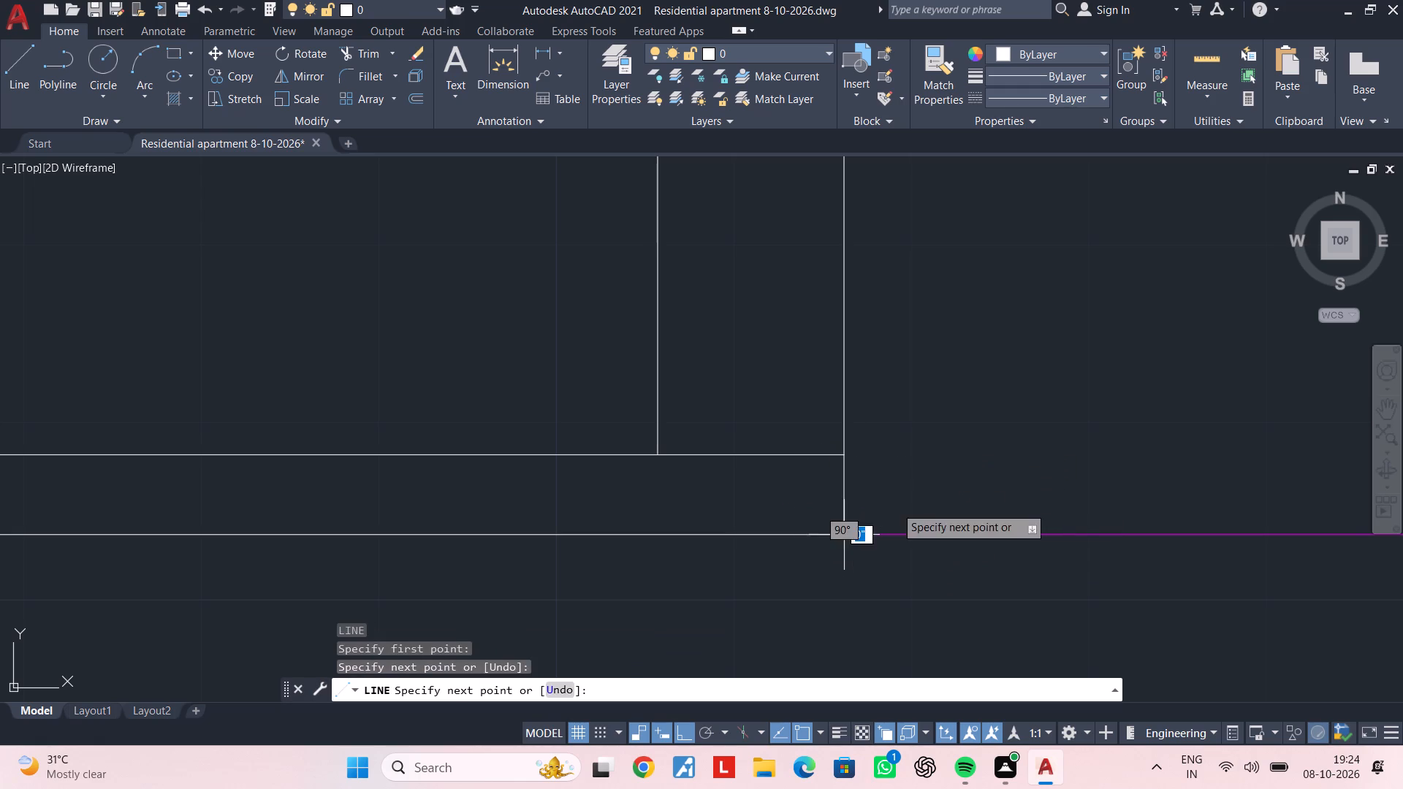
key("Escape")
key("Escape")
Change the colour of the furnished plan's stair treads and two long dividing lines to magenta.
scroll(921, 468, "down", 2)
middle_click_drag(909, 519, 900, 551)
key("Escape")
left_click_drag(965, 403, 959, 405)
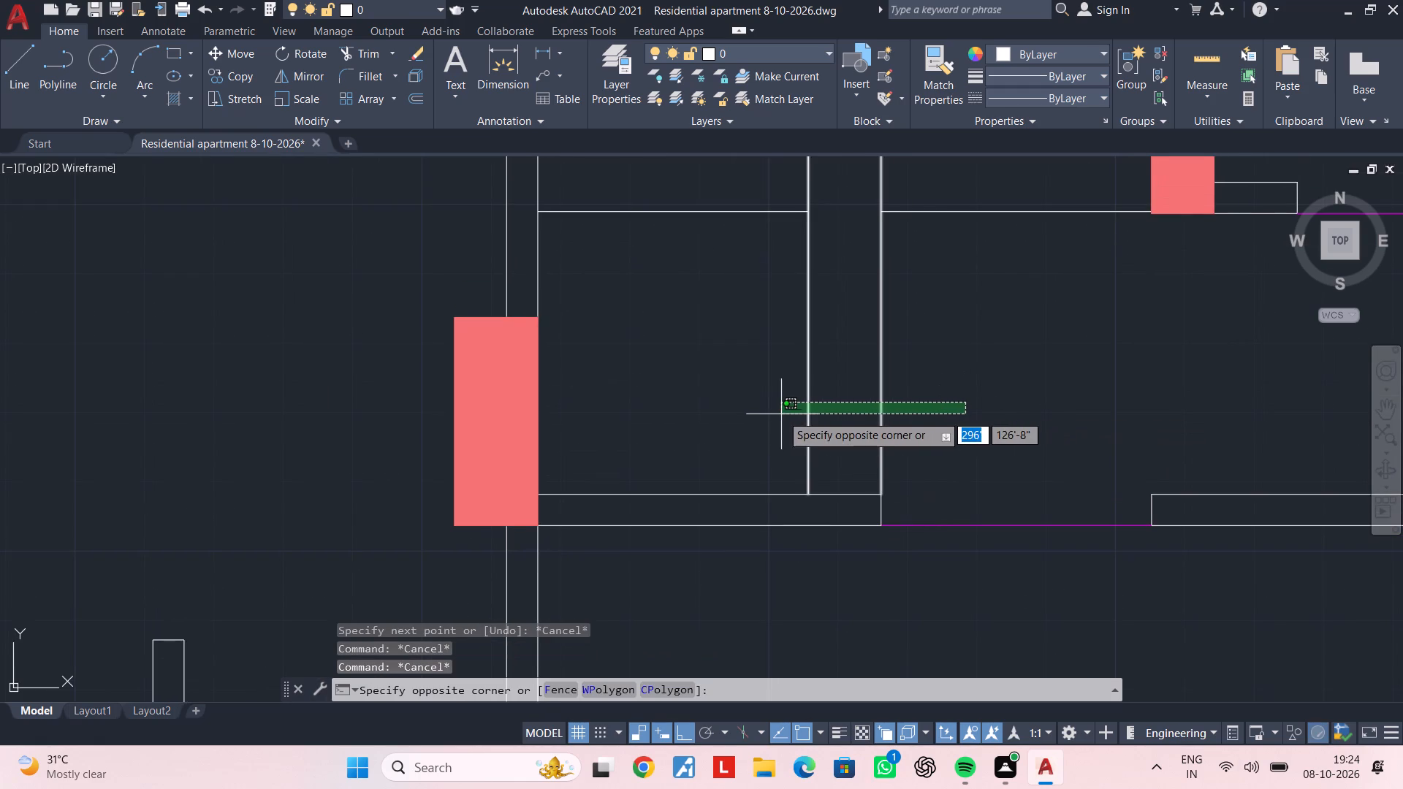
left_click(779, 414)
scroll(950, 401, "down", 2)
middle_click_drag(952, 403, 919, 504)
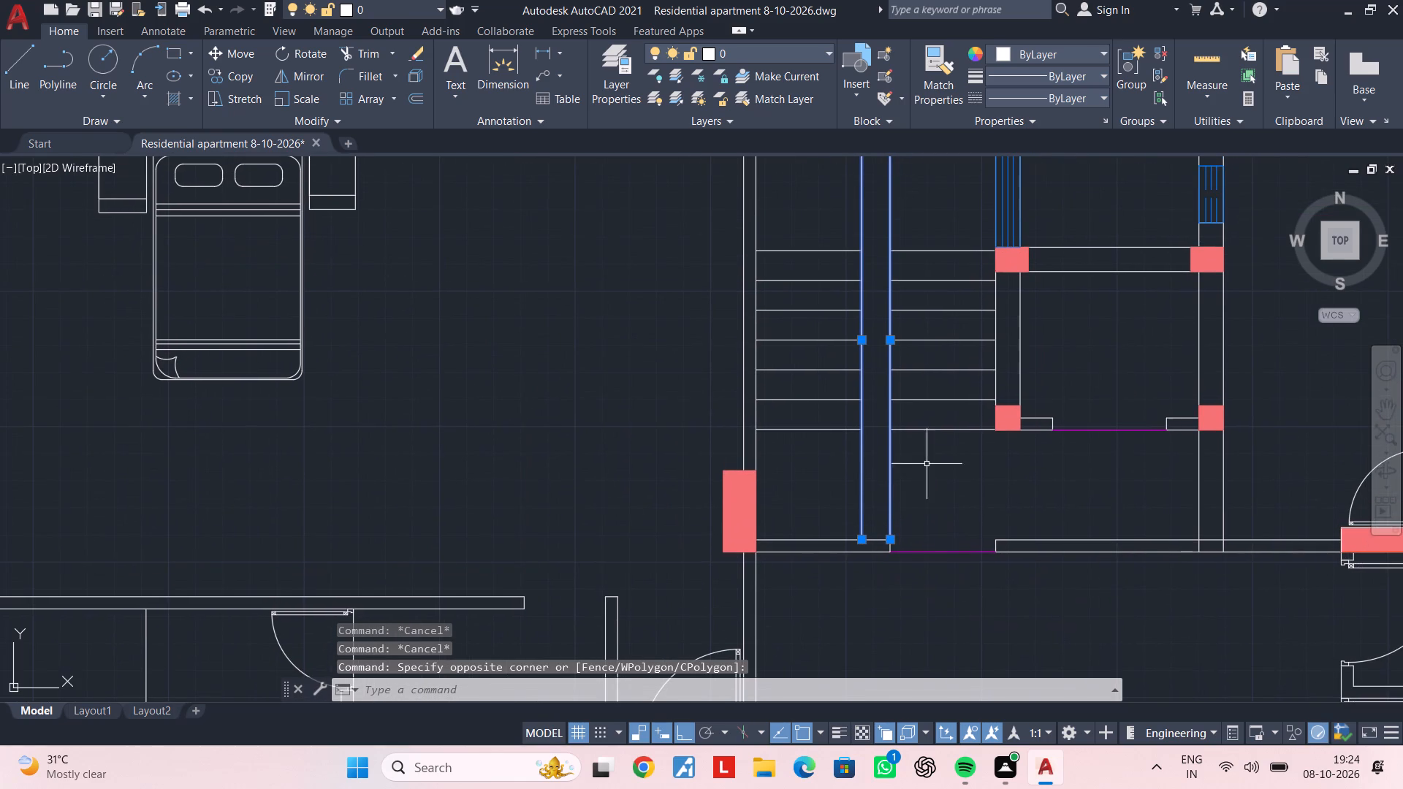
left_click(929, 451)
middle_click_drag(867, 341, 865, 404)
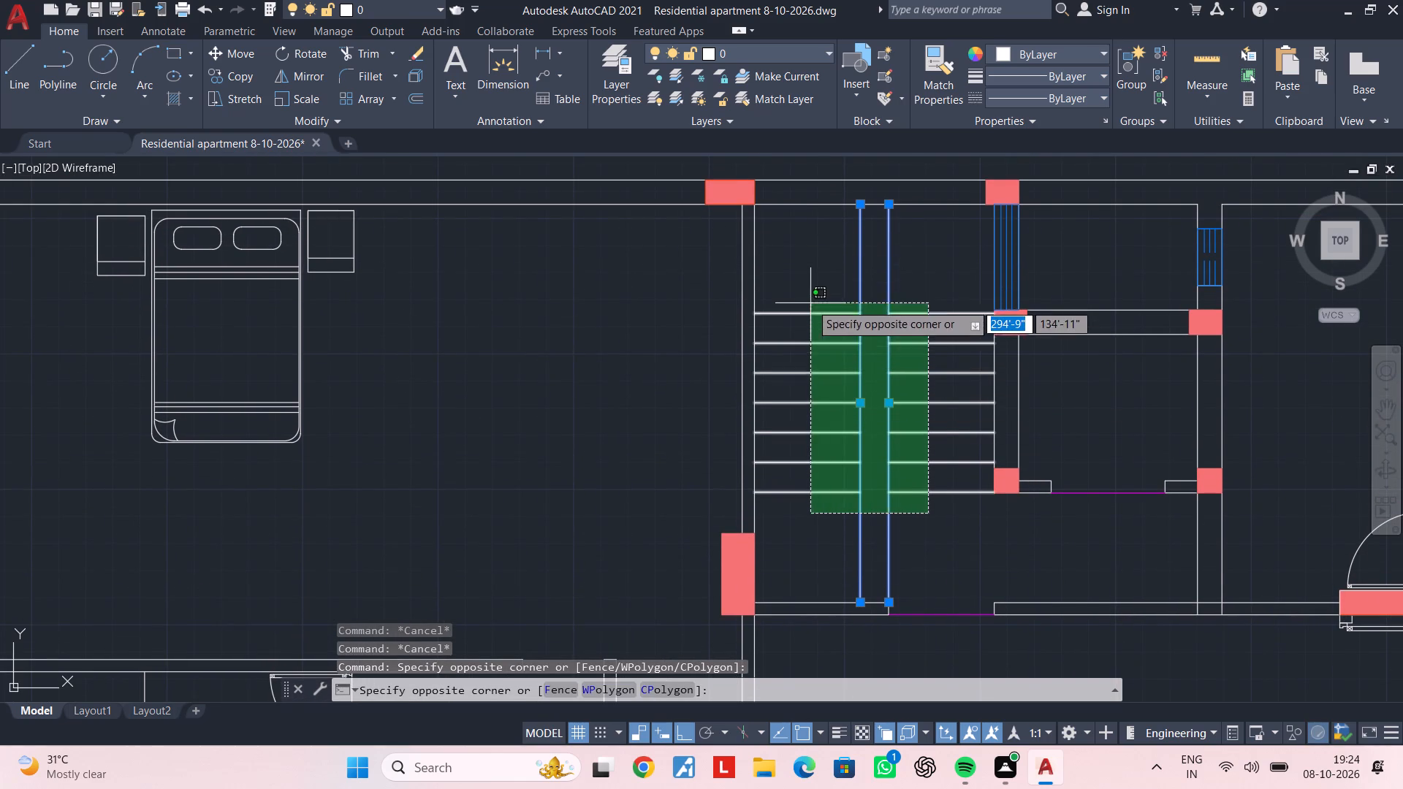
left_click(810, 303)
left_click(1051, 55)
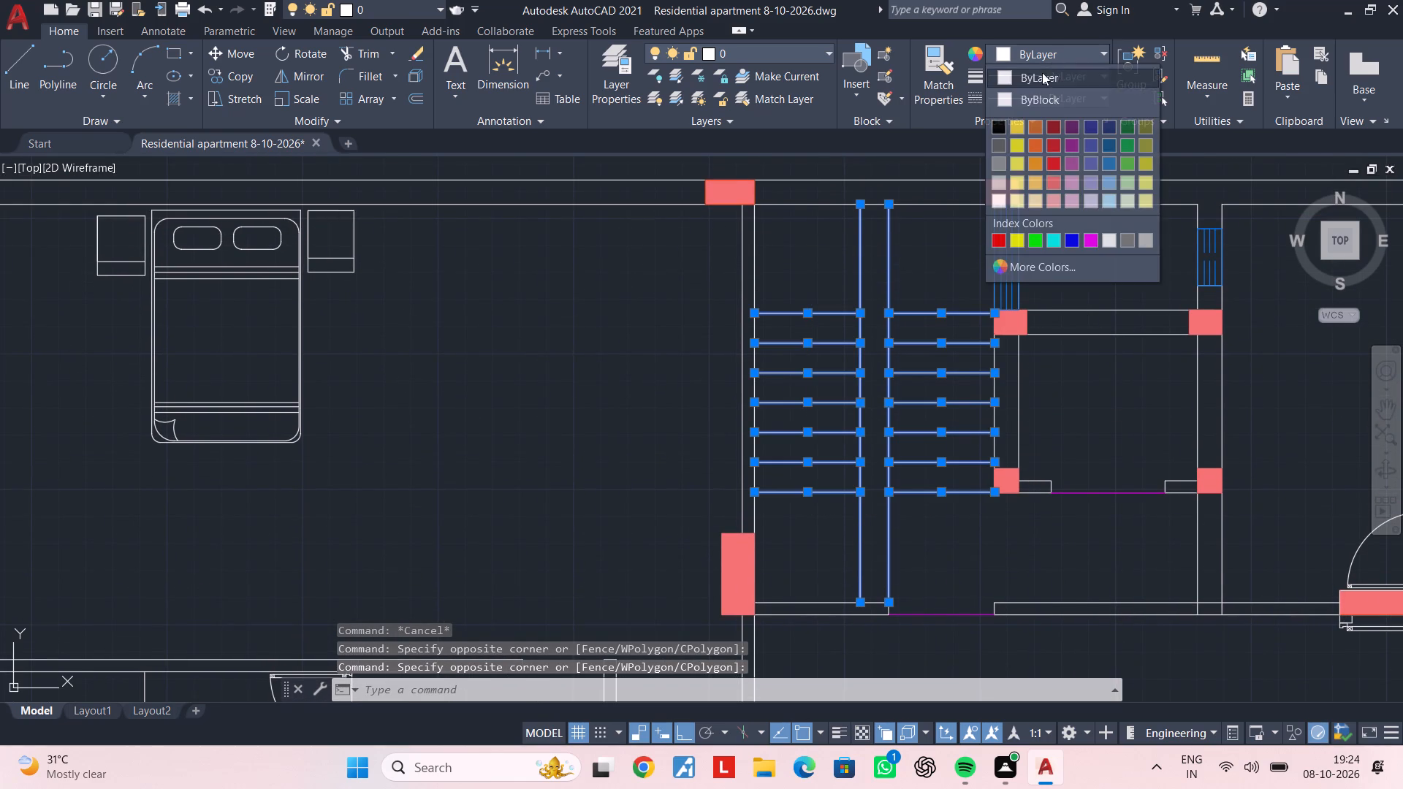
left_click(1091, 233)
key("Escape")
key("Escape")
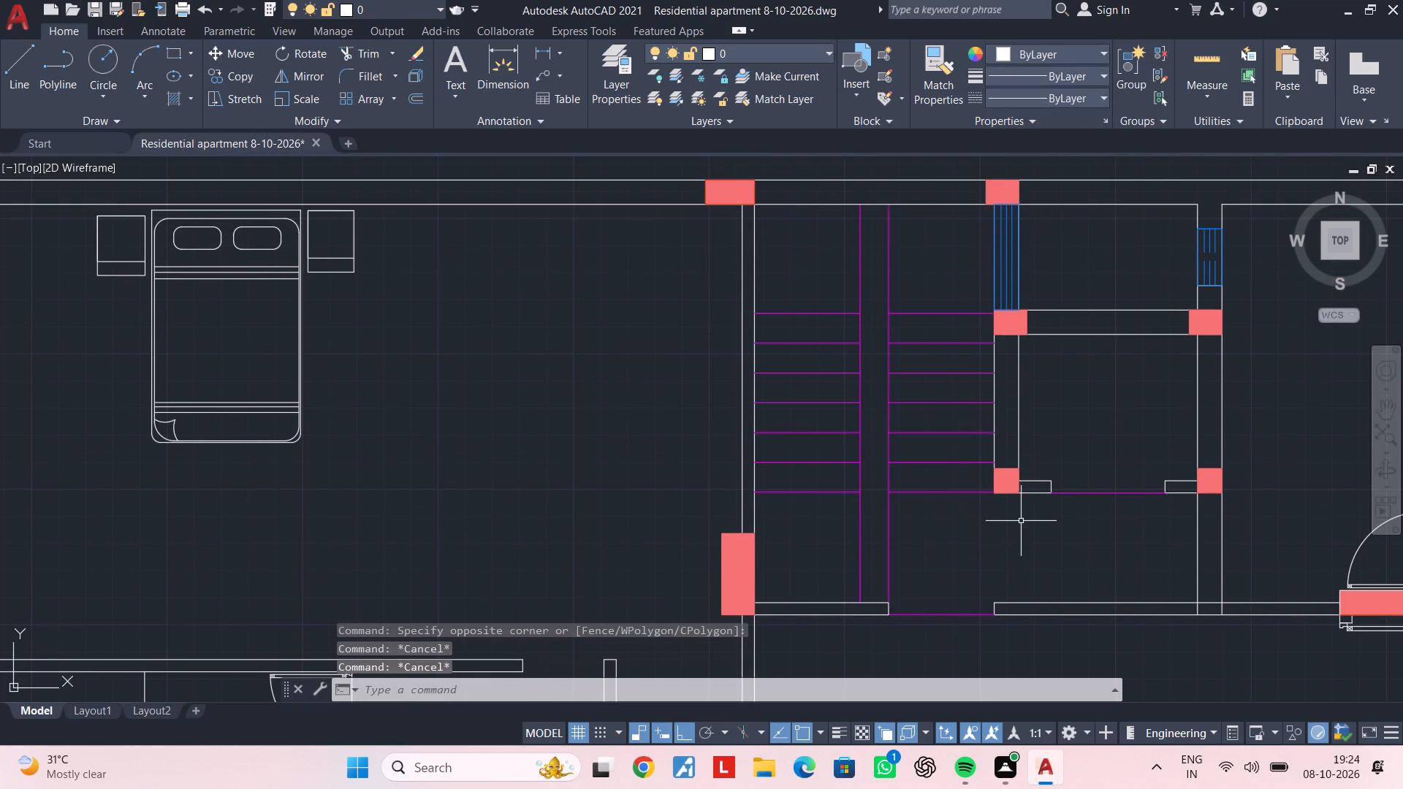
Examine the furnished plan's bedrooms, wardrobes, toilets and door openings for remaining work.
scroll(1028, 522, "down", 1)
middle_click_drag(1028, 522, 894, 479)
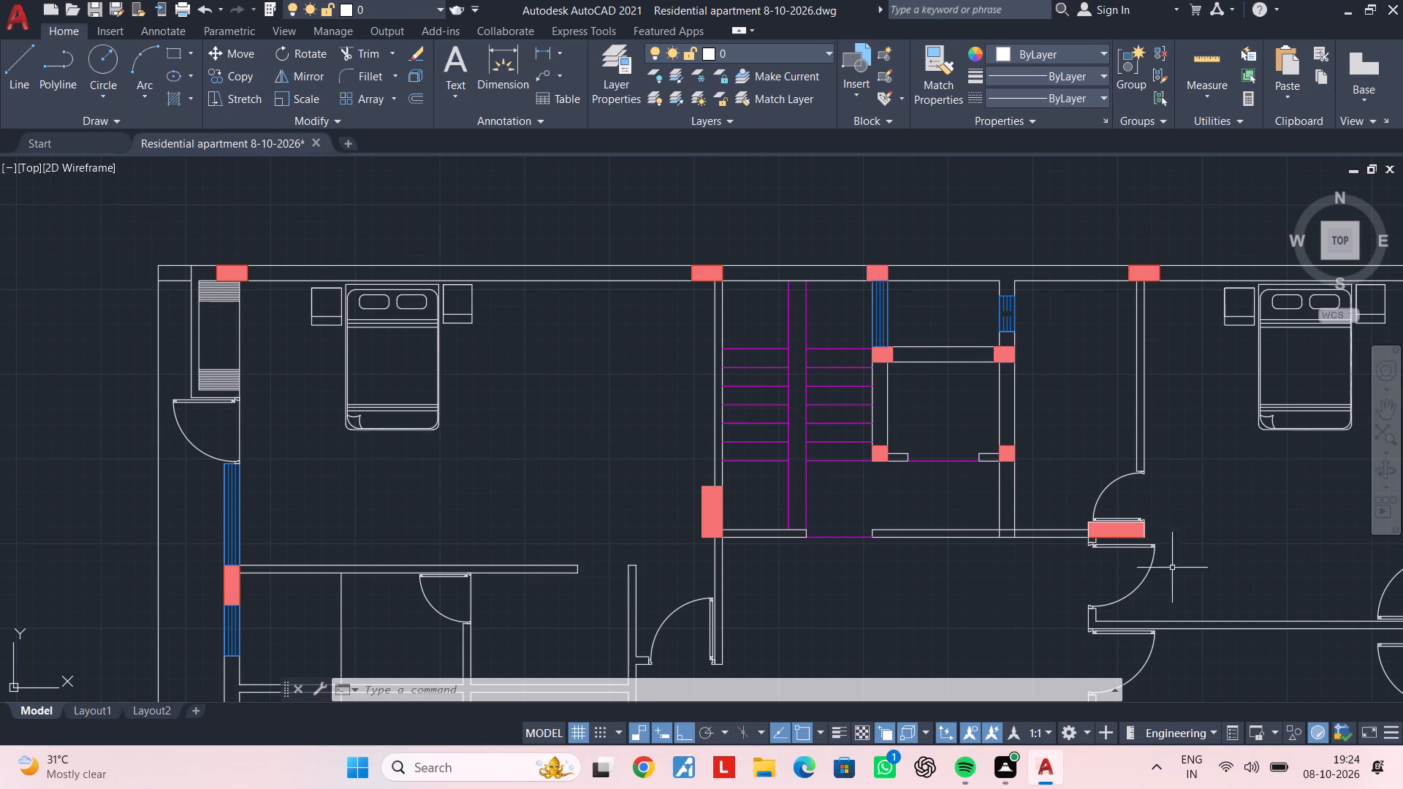
middle_click_drag(1088, 539, 782, 365)
scroll(889, 403, "down", 2)
middle_click_drag(894, 405, 932, 302)
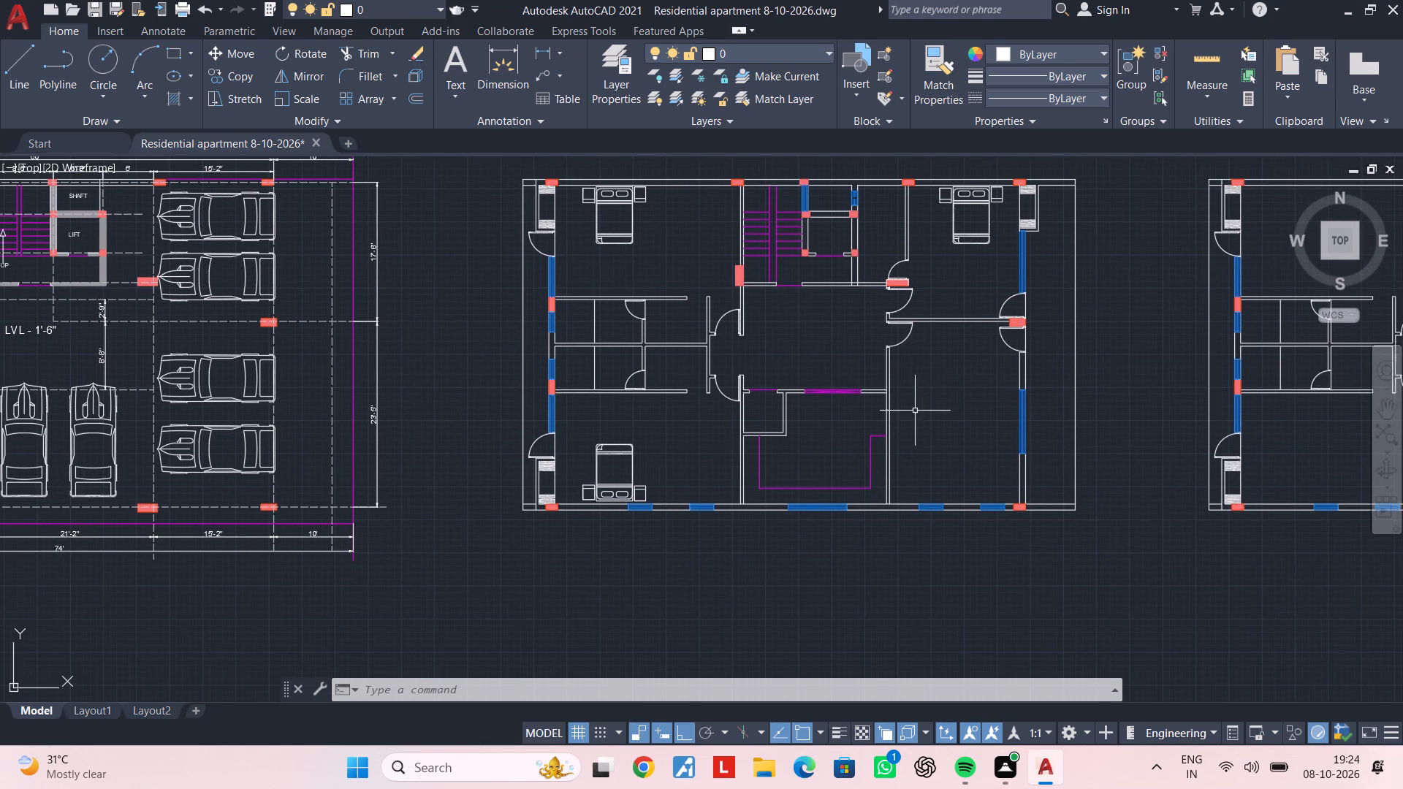
middle_click_drag(921, 408, 984, 403)
middle_click_drag(1061, 386, 1005, 500)
scroll(1028, 336, "up", 2)
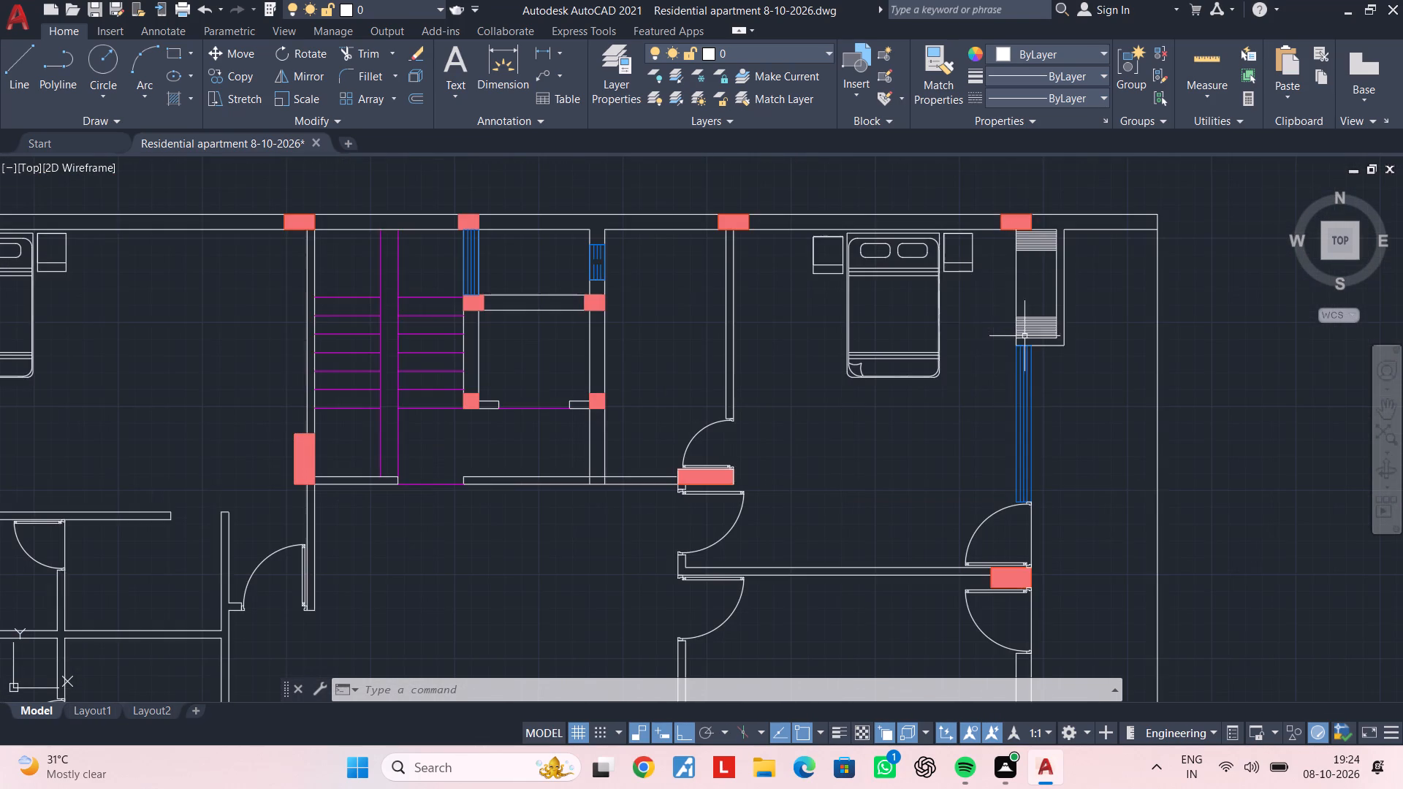
scroll(1054, 313, "up", 1)
scroll(960, 348, "down", 2)
middle_click_drag(1059, 338, 1211, 296)
middle_click_drag(896, 368, 1106, 316)
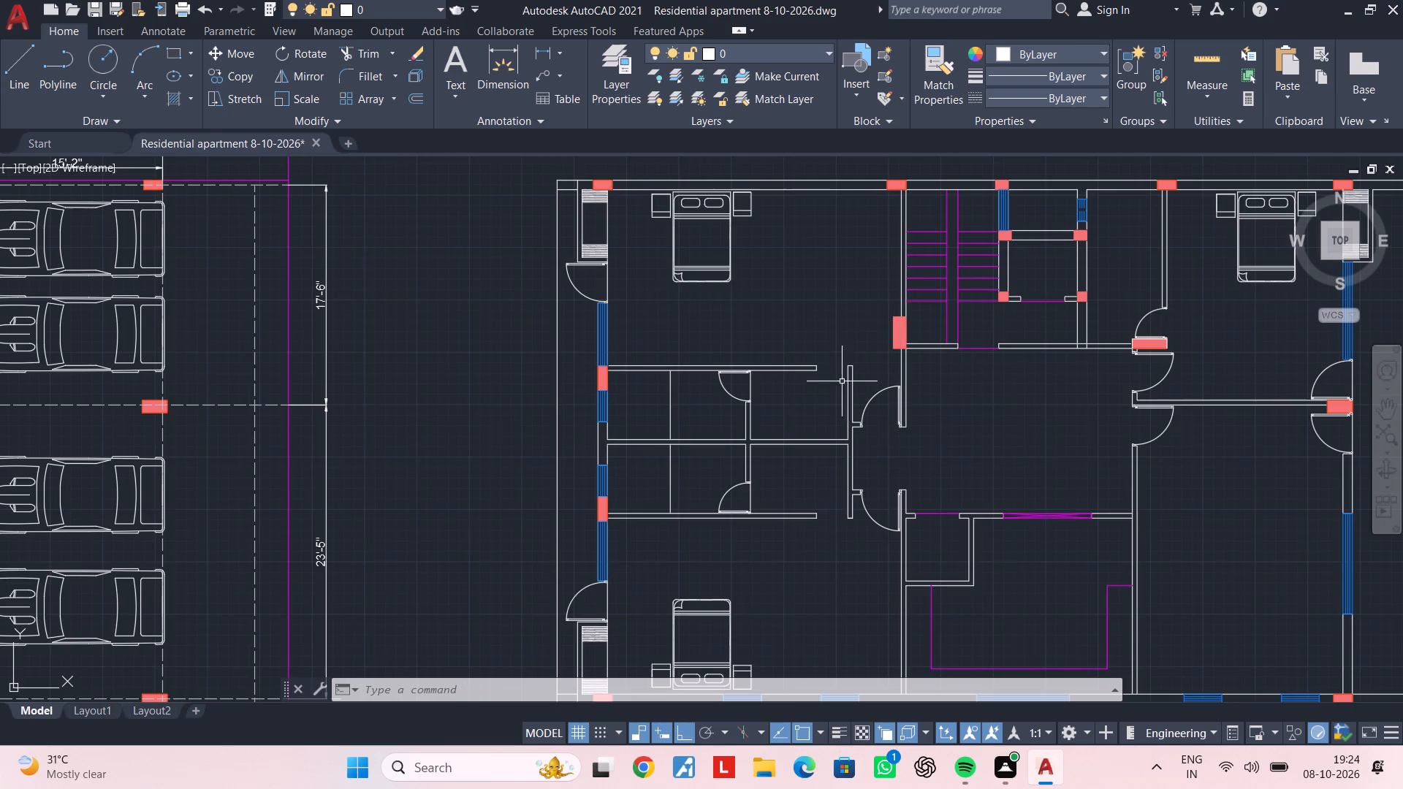
middle_click_drag(780, 386, 1131, 329)
scroll(1043, 354, "down", 2)
middle_click_drag(1043, 354, 583, 364)
scroll(694, 350, "up", 2)
middle_click_drag(602, 353, 734, 332)
scroll(668, 373, "up", 2)
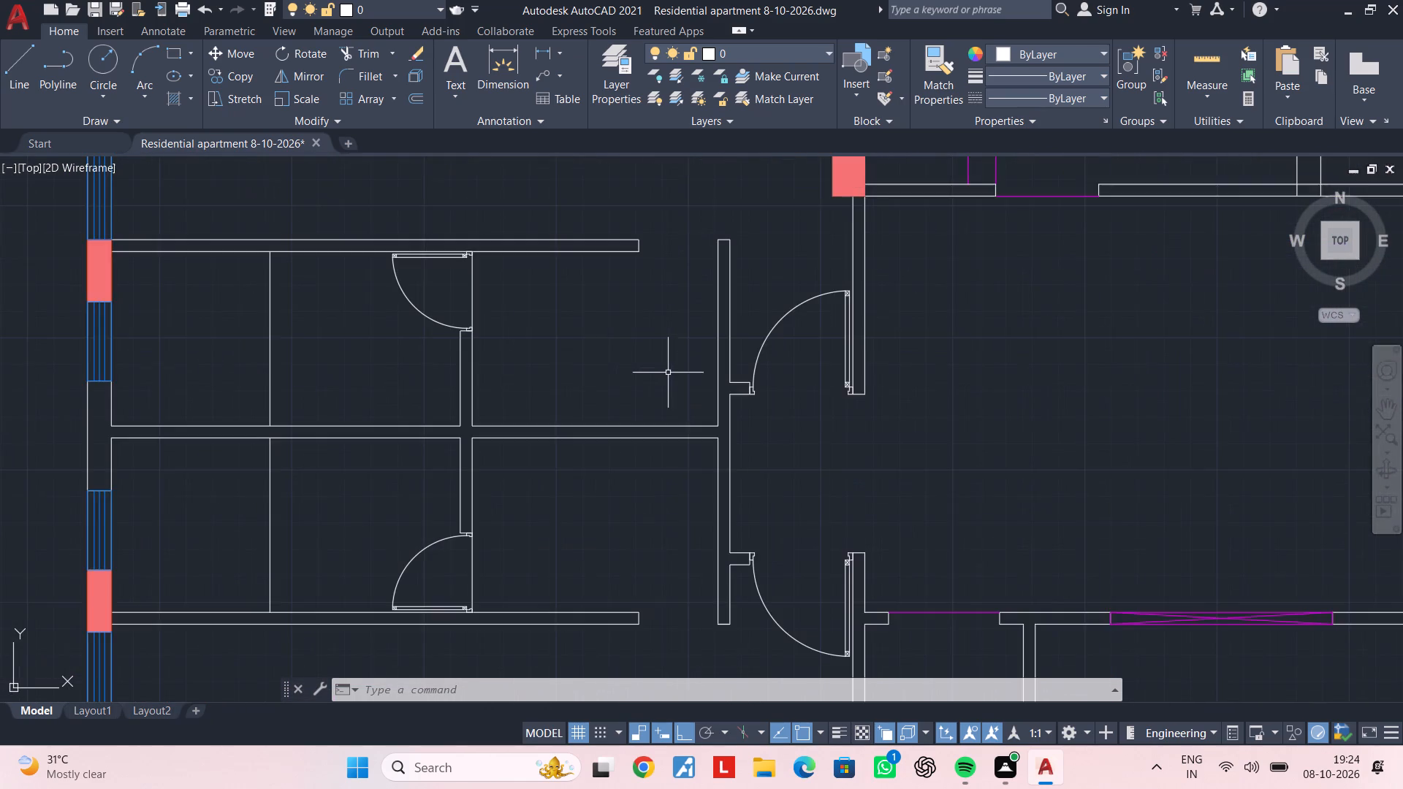
middle_click_drag(585, 350, 676, 329)
key("Escape")
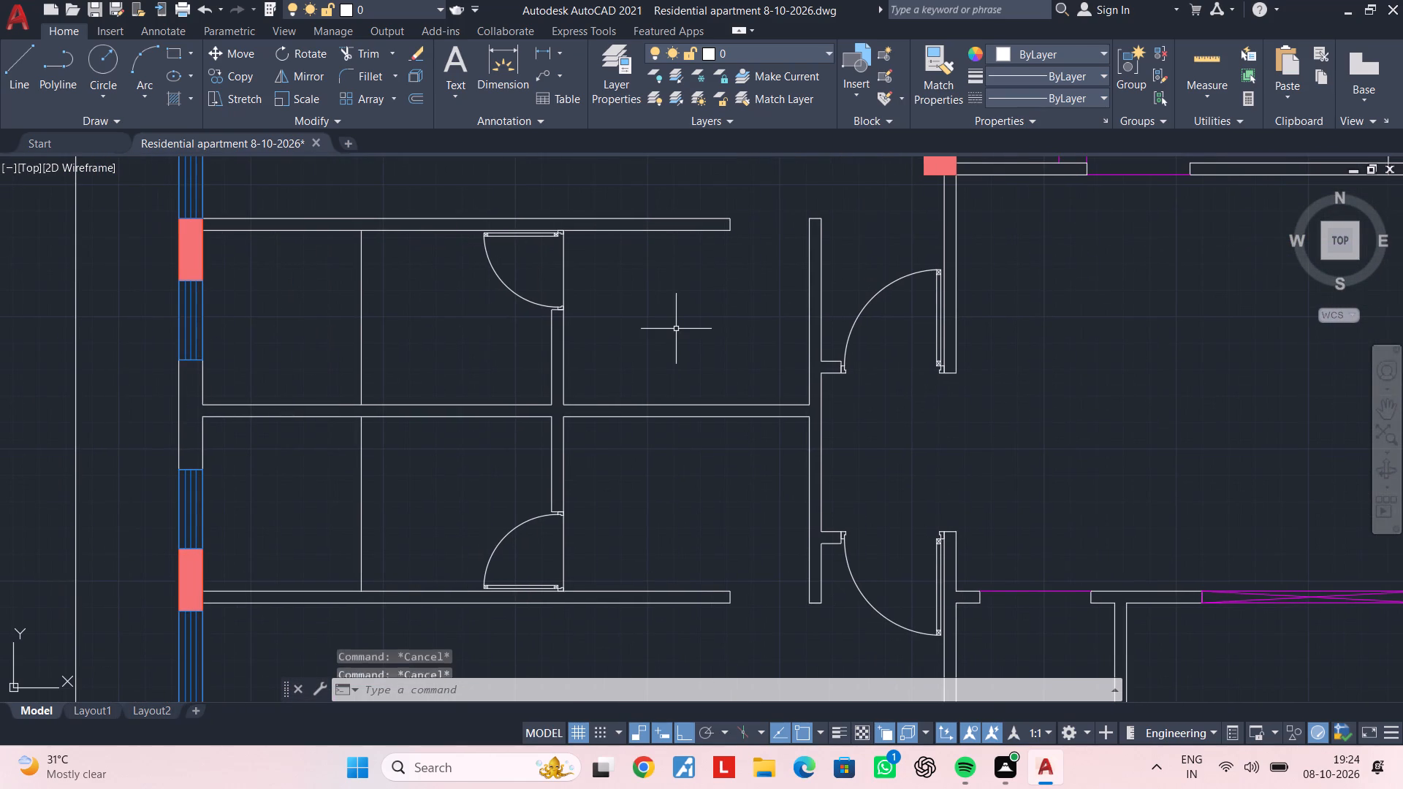
key("Escape")
key("Escape")
key("Escape")
key("Escape")
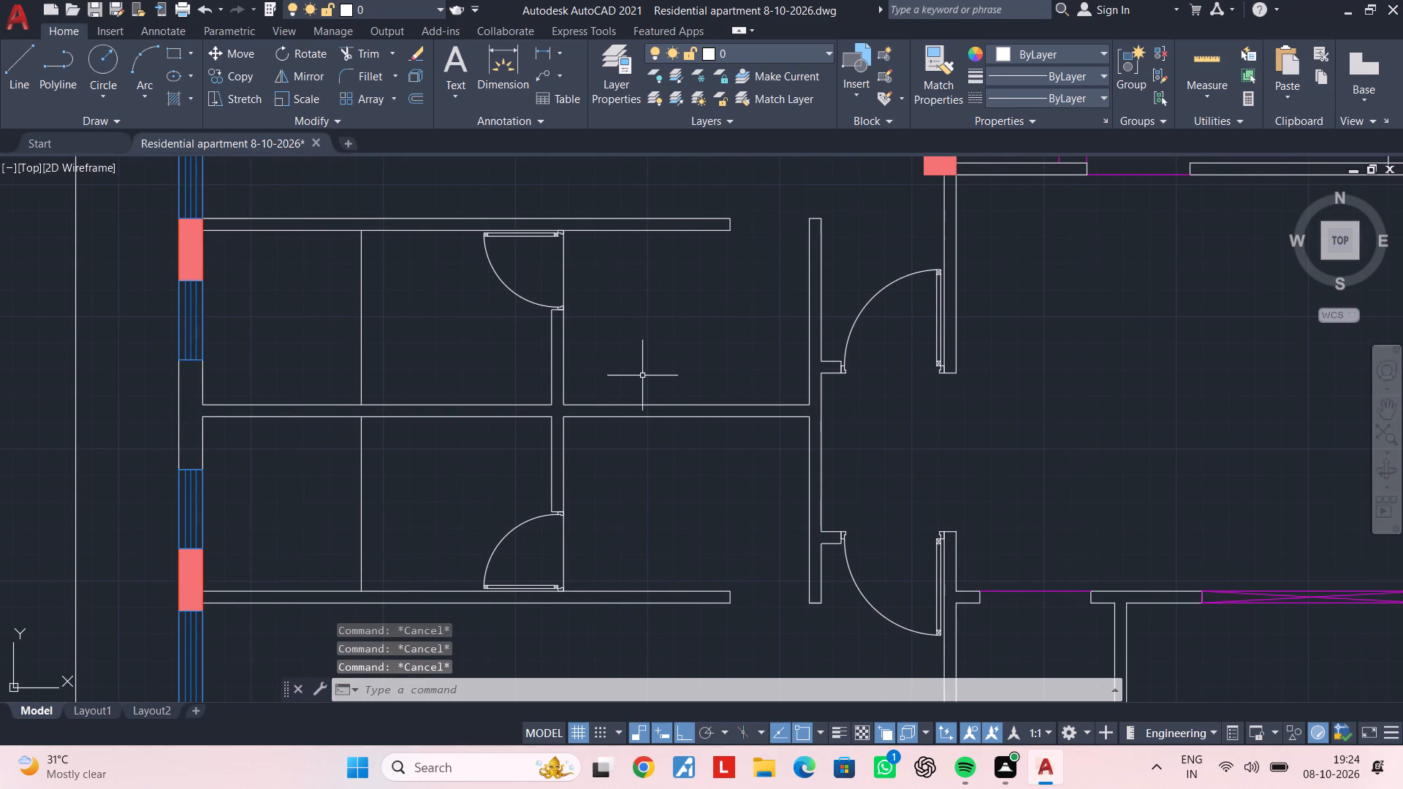
middle_click_drag(642, 391, 642, 400)
scroll(643, 390, "down", 2)
middle_click_drag(665, 369, 655, 462)
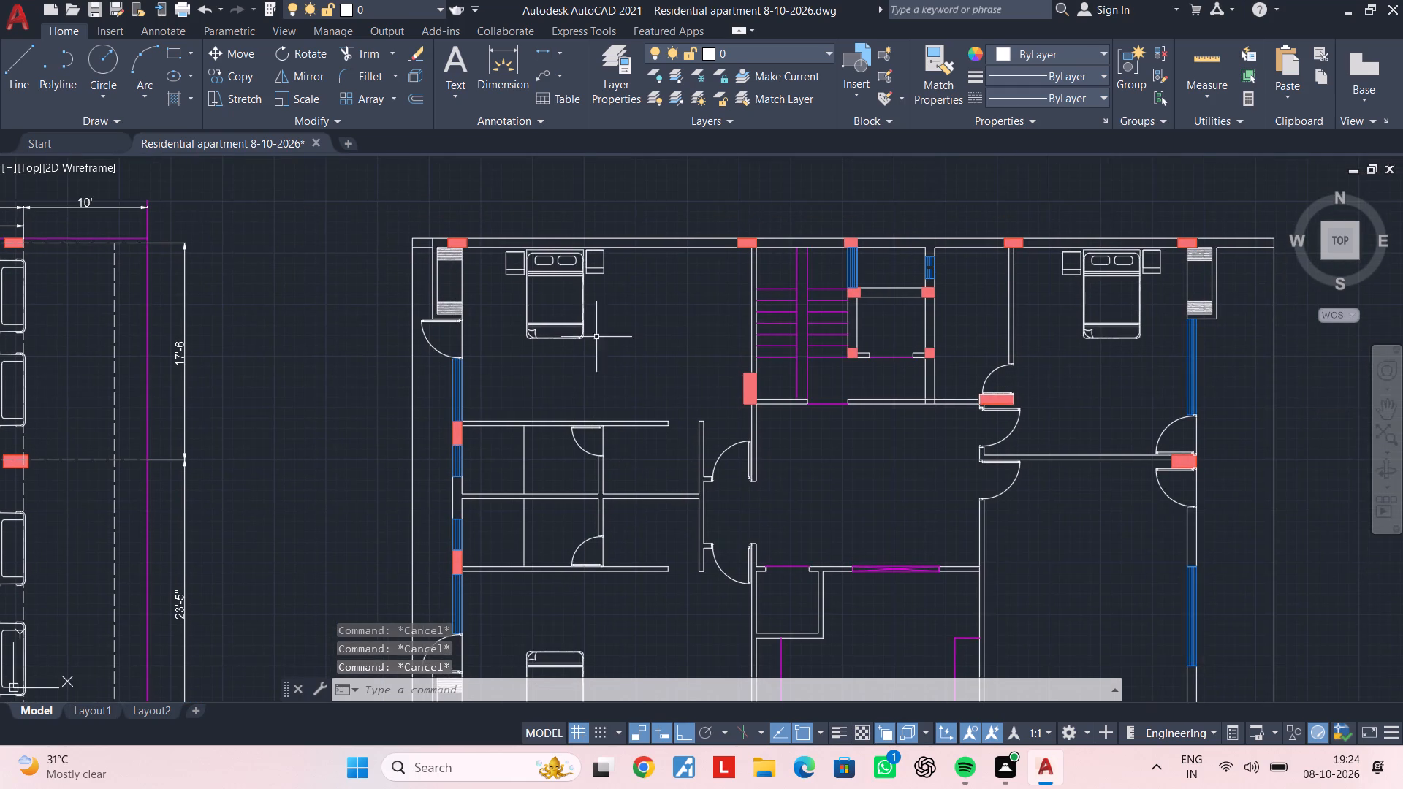
scroll(578, 297, "up", 3)
scroll(578, 297, "down", 1)
middle_click_drag(645, 289, 636, 396)
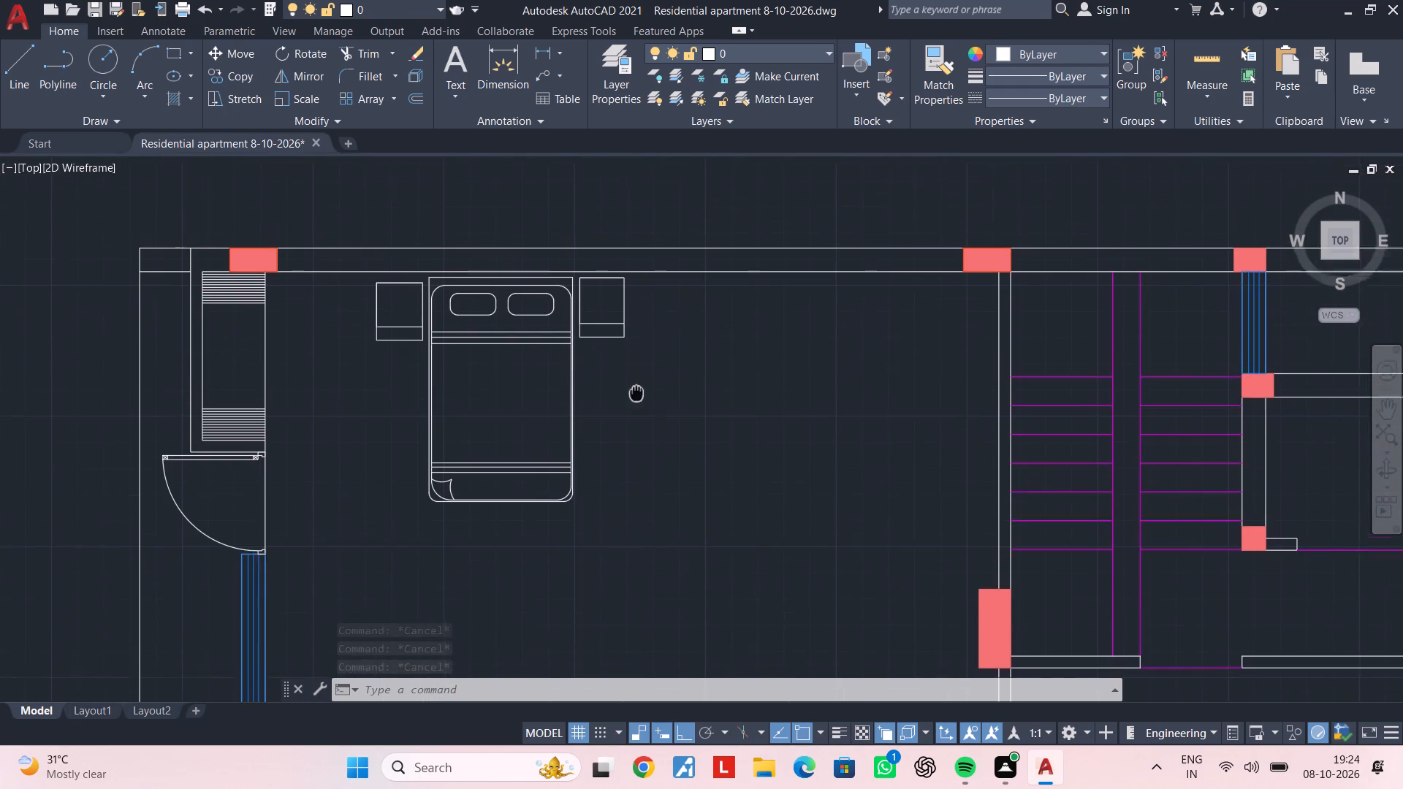
middle_click_drag(636, 396, 636, 404)
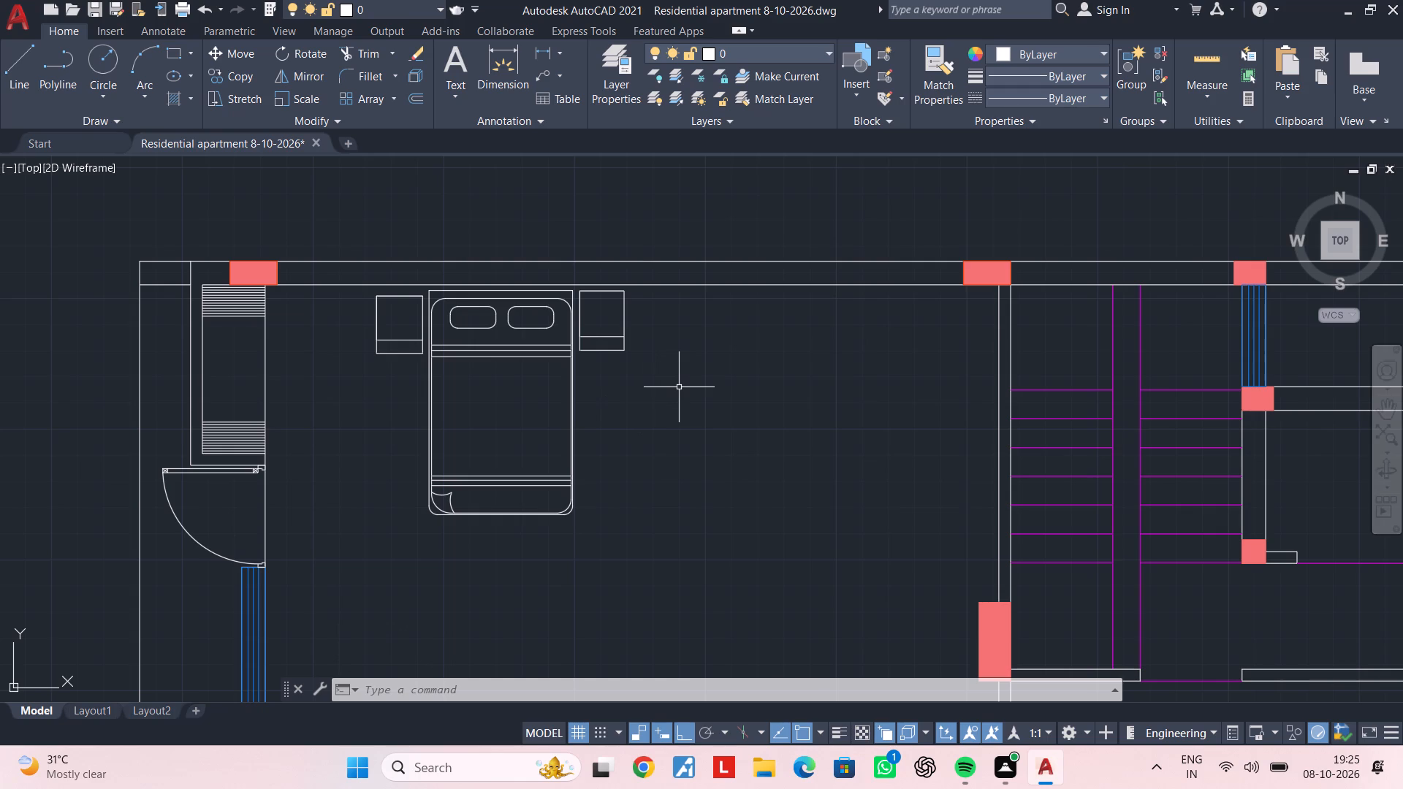
Examine the magenta crossed opening in the wall above the counter outline and the small adjoining room.
scroll(679, 387, "down", 3)
middle_click_drag(870, 408, 693, 270)
scroll(694, 269, "up", 1)
middle_click_drag(718, 507, 832, 355)
scroll(842, 468, "up", 1)
middle_click_drag(765, 370, 783, 515)
scroll(773, 390, "up", 1)
scroll(789, 451, "up", 2)
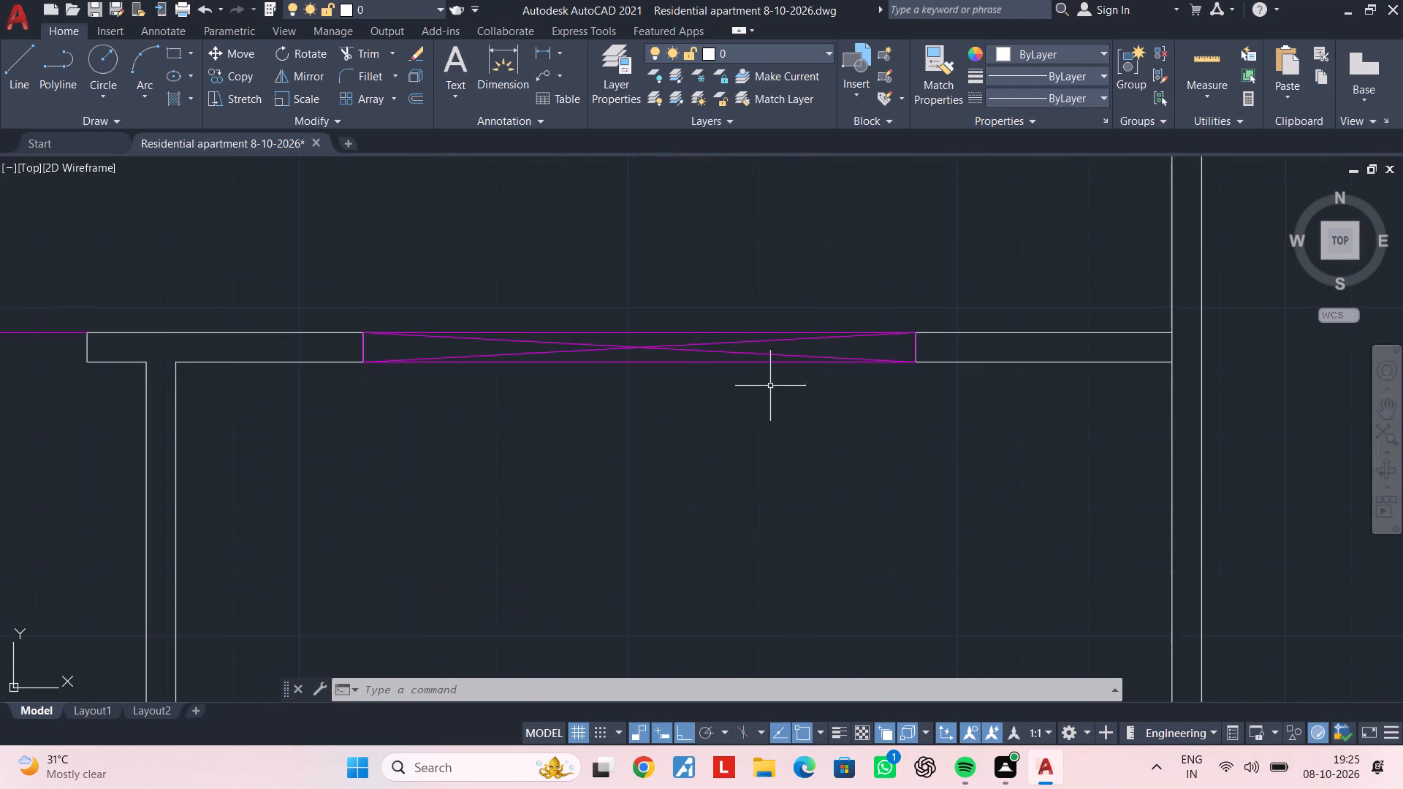
scroll(762, 360, "up", 2)
scroll(734, 322, "down", 1)
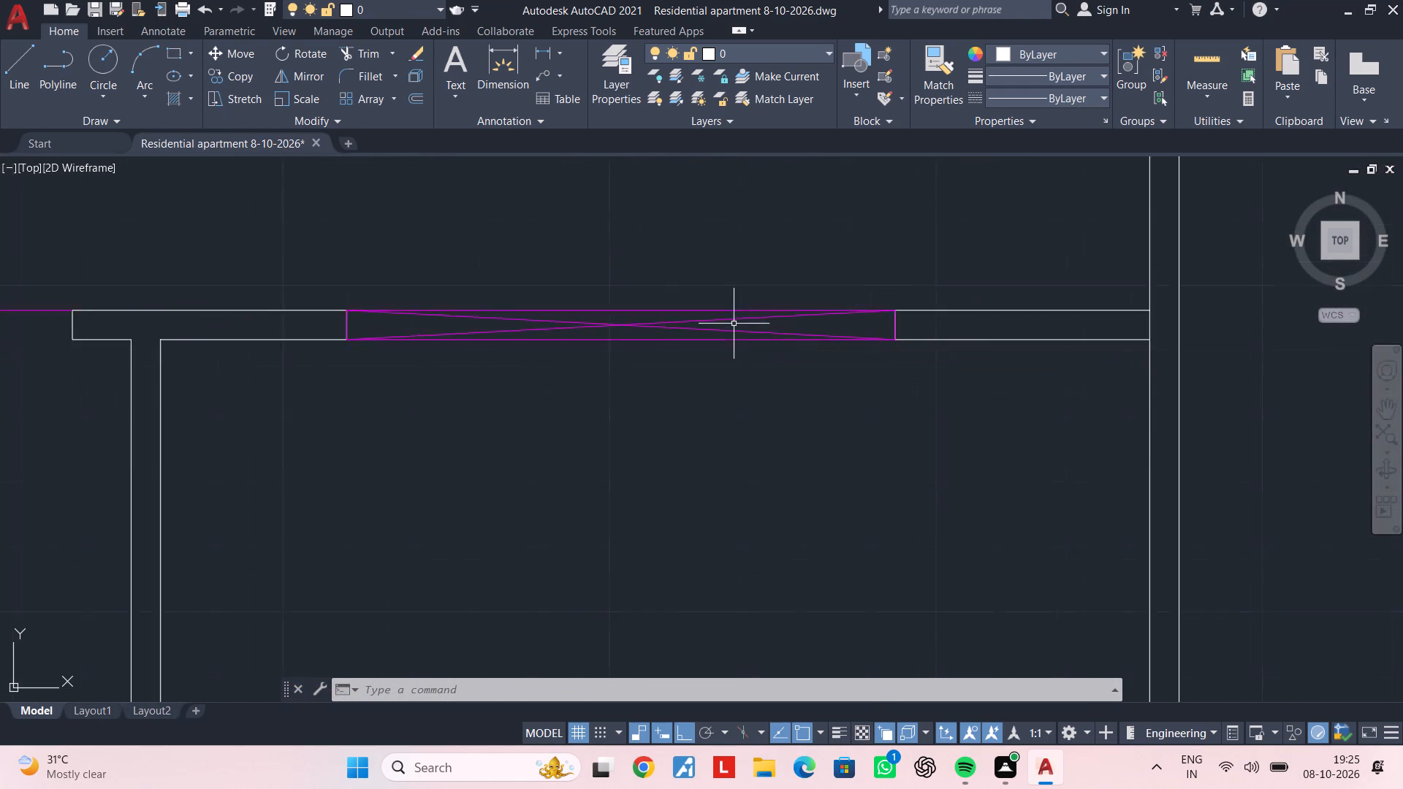
scroll(734, 324, "down", 2)
middle_click_drag(665, 357, 772, 373)
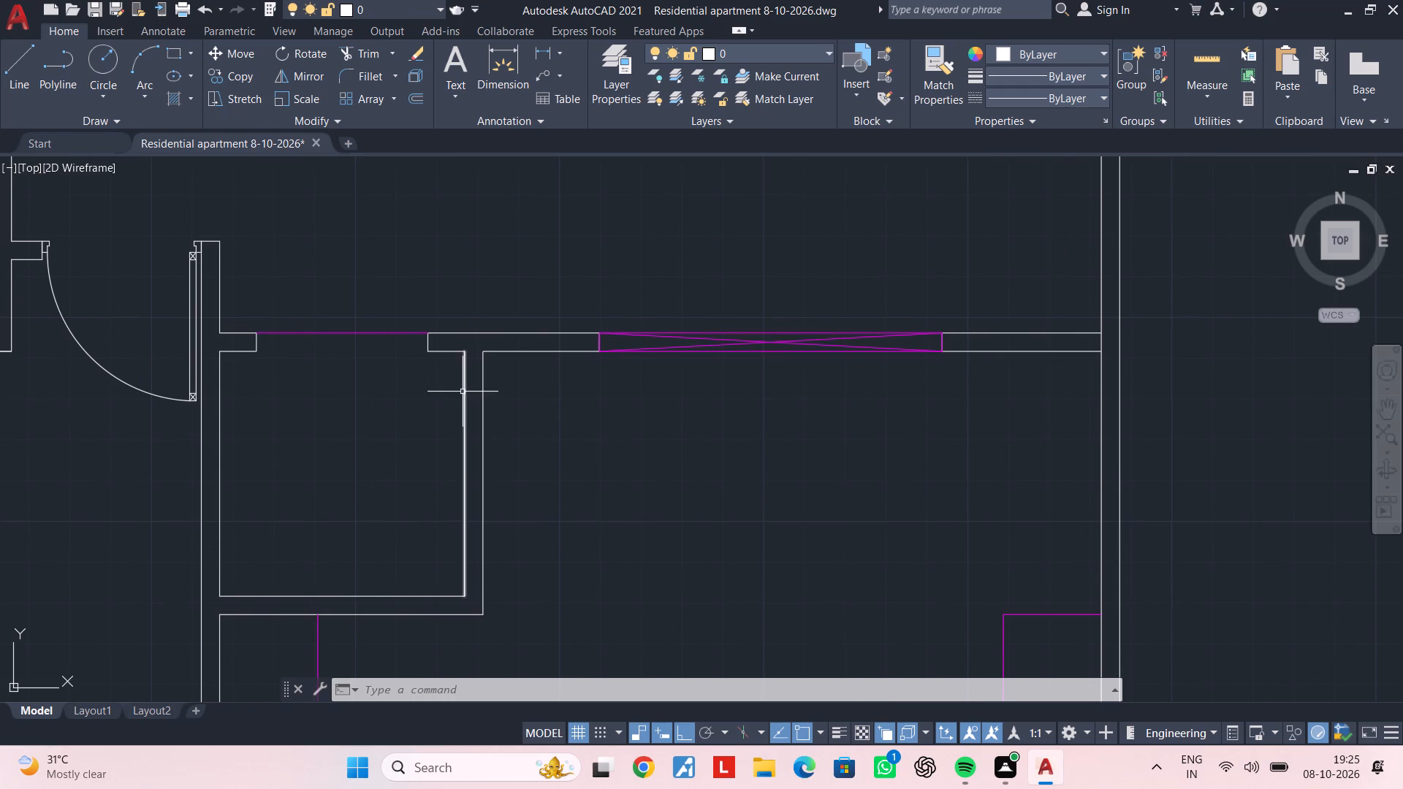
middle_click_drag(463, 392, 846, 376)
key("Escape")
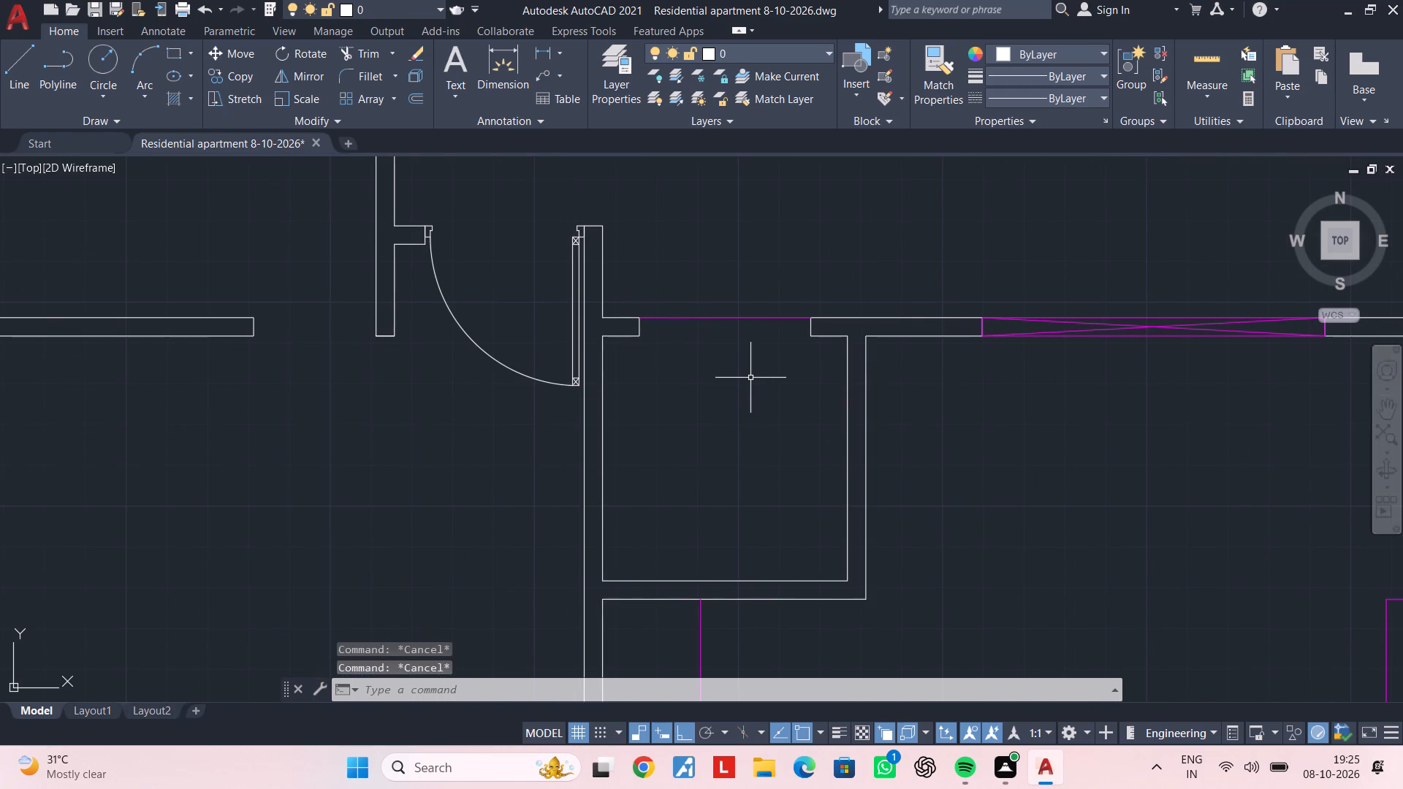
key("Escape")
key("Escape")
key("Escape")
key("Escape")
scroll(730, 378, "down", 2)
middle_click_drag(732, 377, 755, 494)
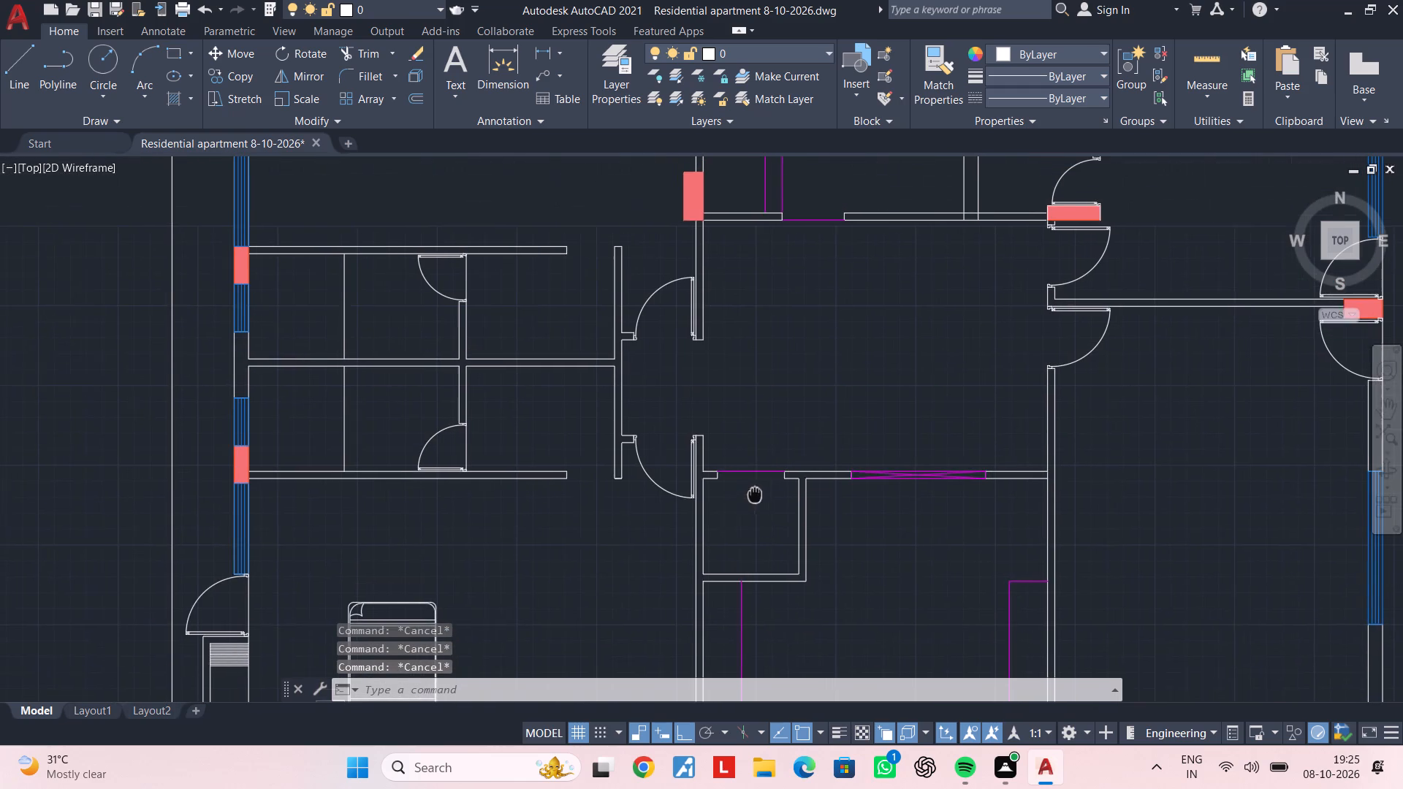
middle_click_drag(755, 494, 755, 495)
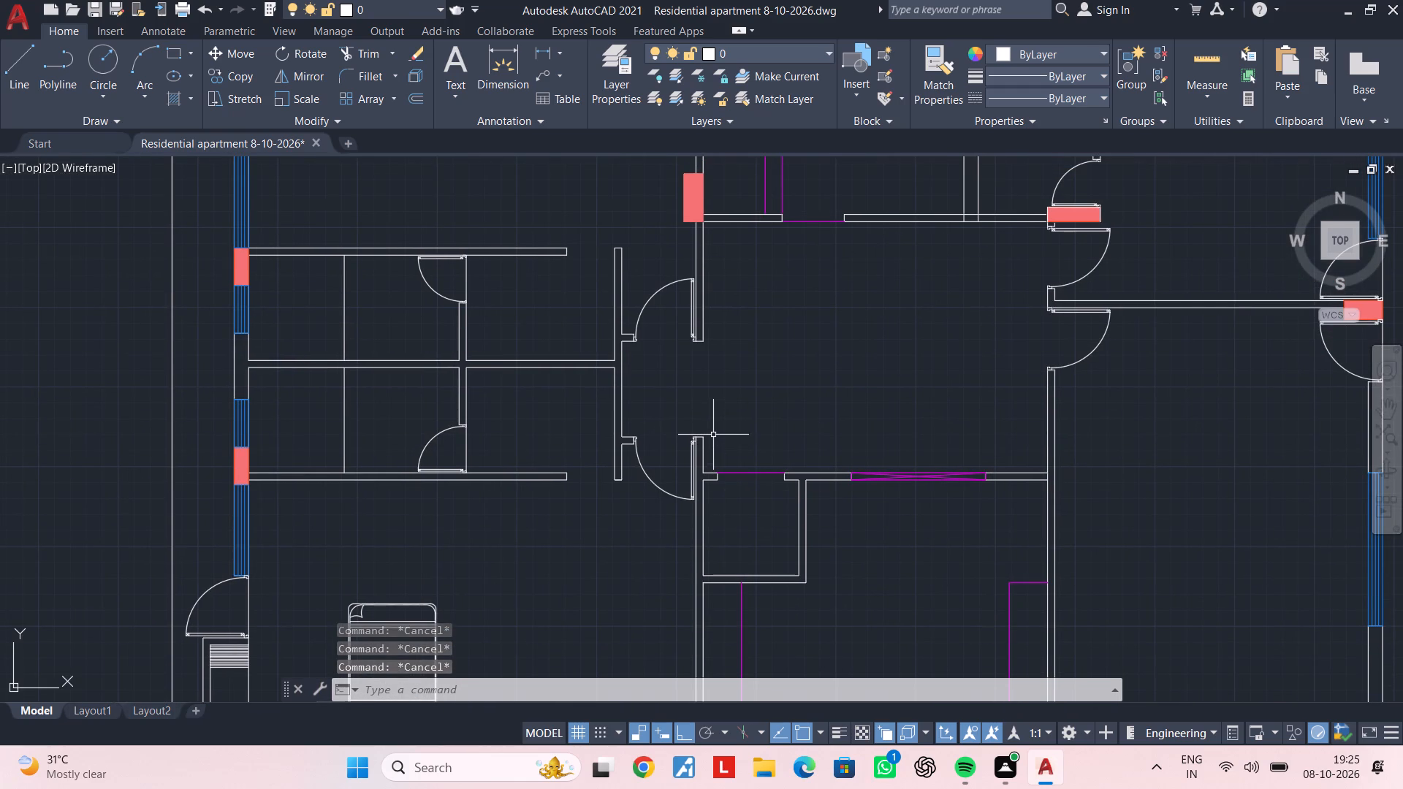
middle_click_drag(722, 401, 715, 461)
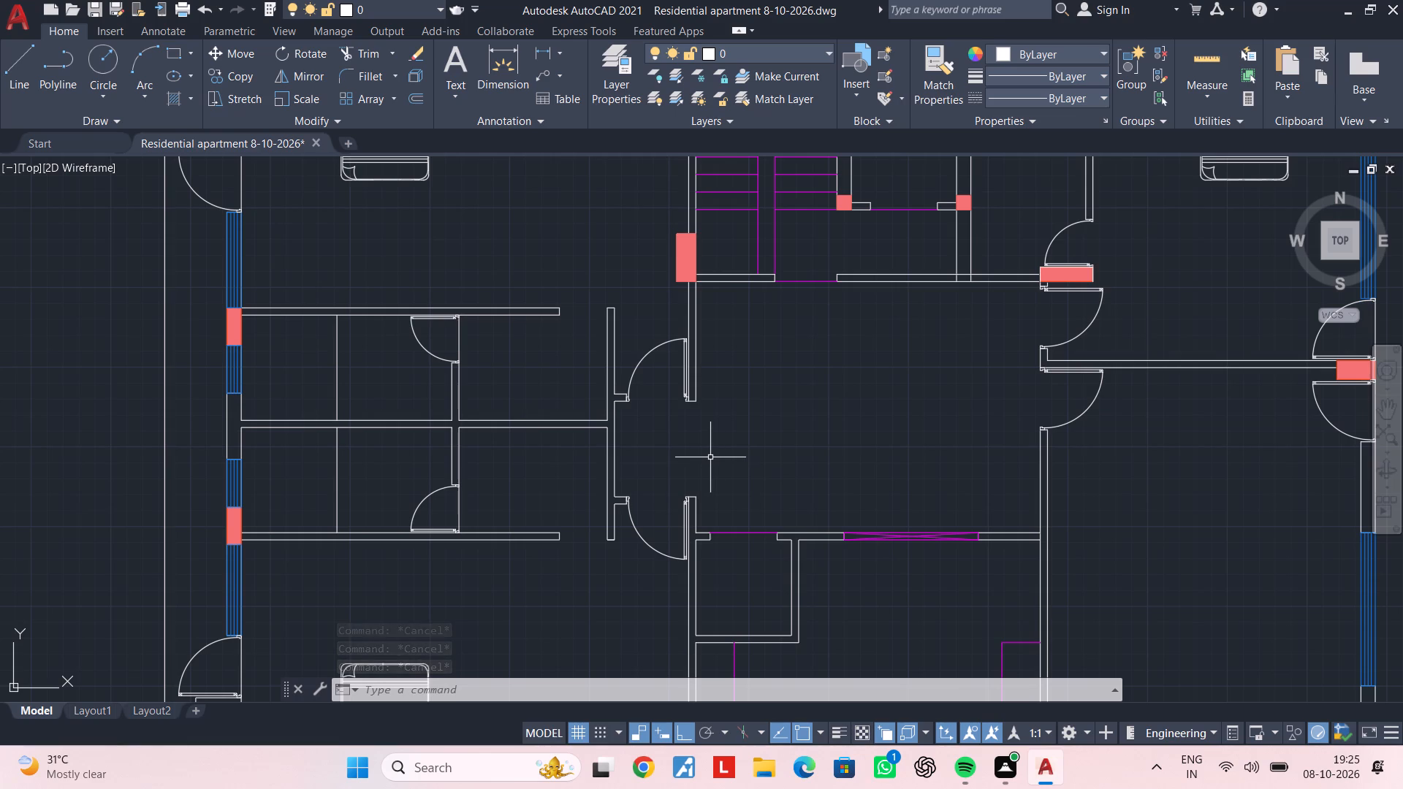
Load the 36-kitchen-furnitures-equipment-accesories-inches drawing into DesignCenter from the Kitchen block folder of Furnitures CAD Blocks.
type("adc")
key("space")
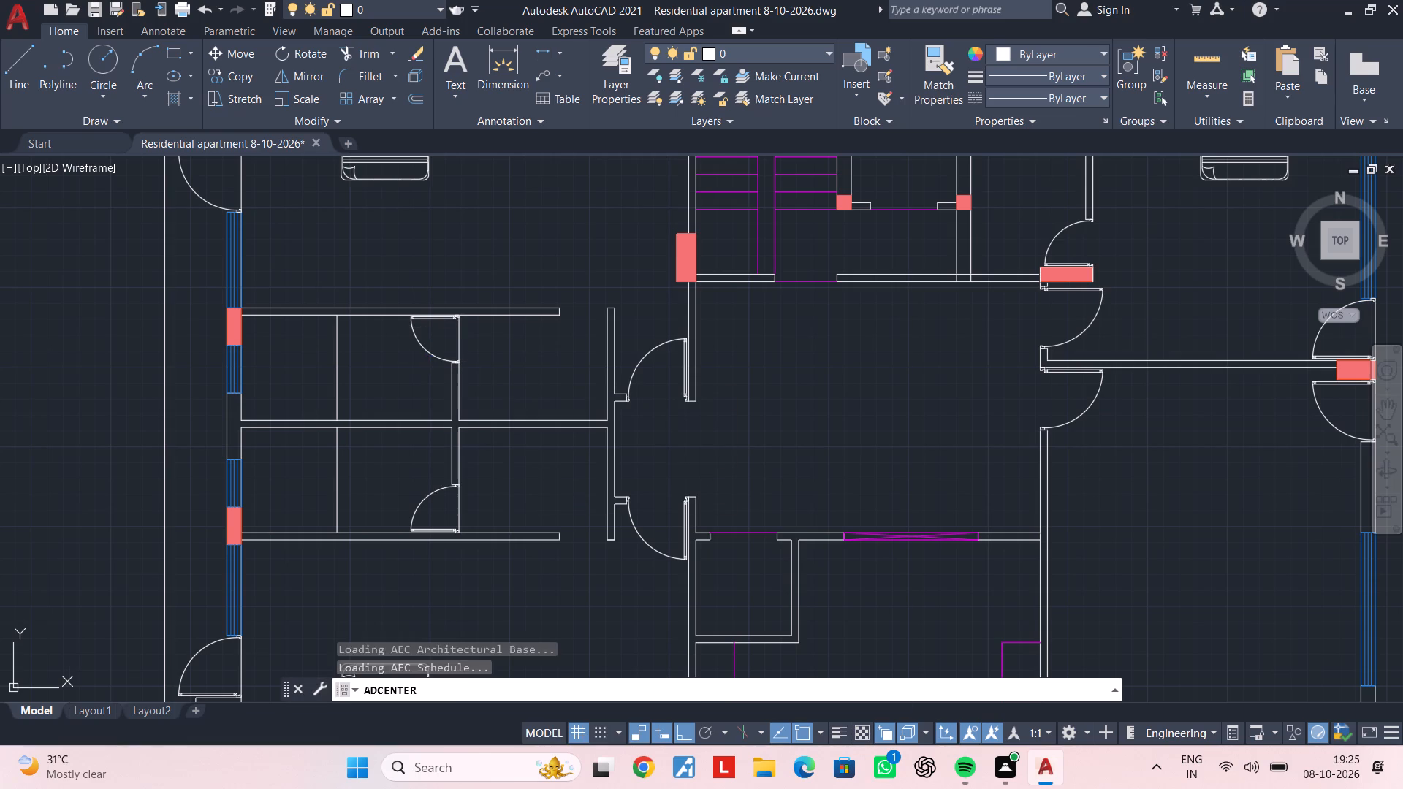
left_click(102, 173)
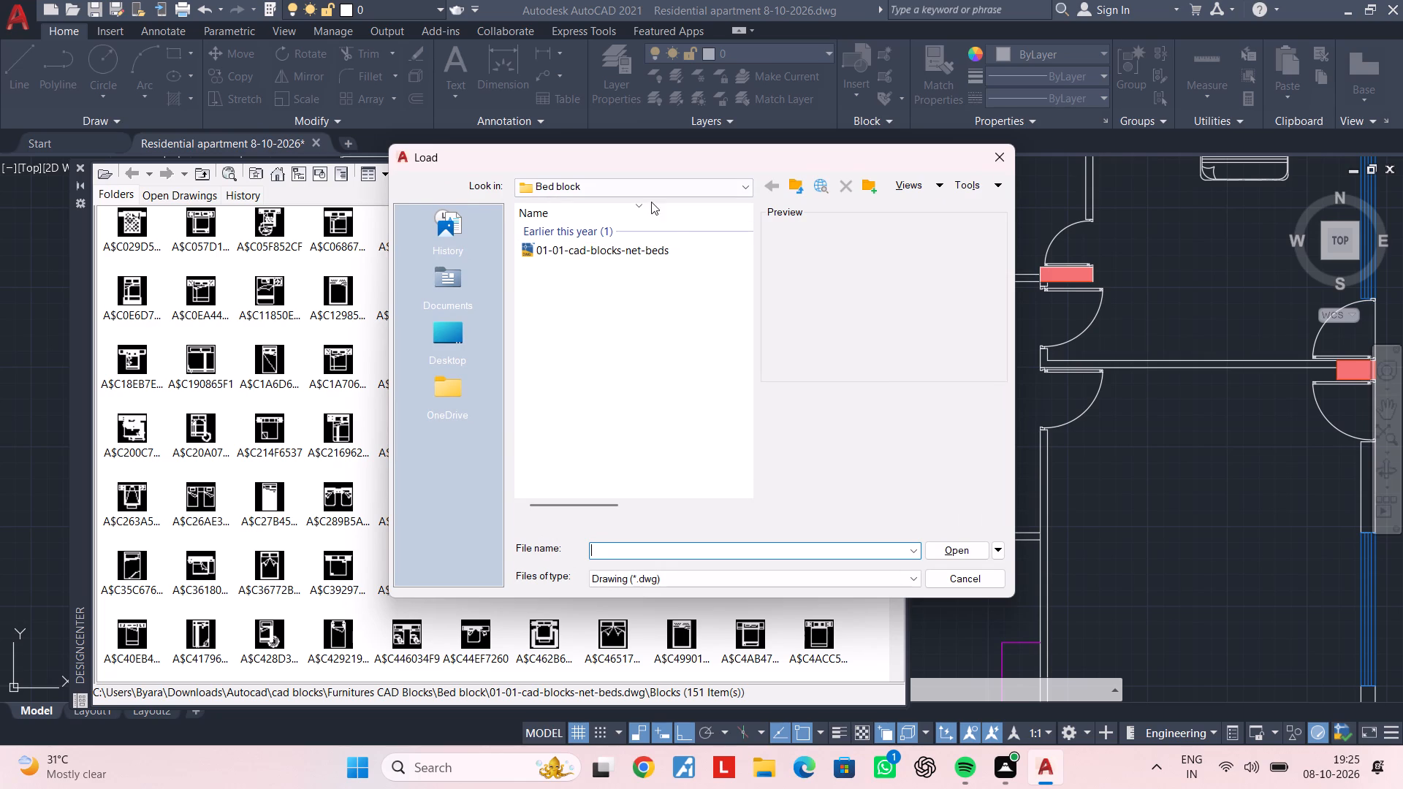
left_click(680, 189)
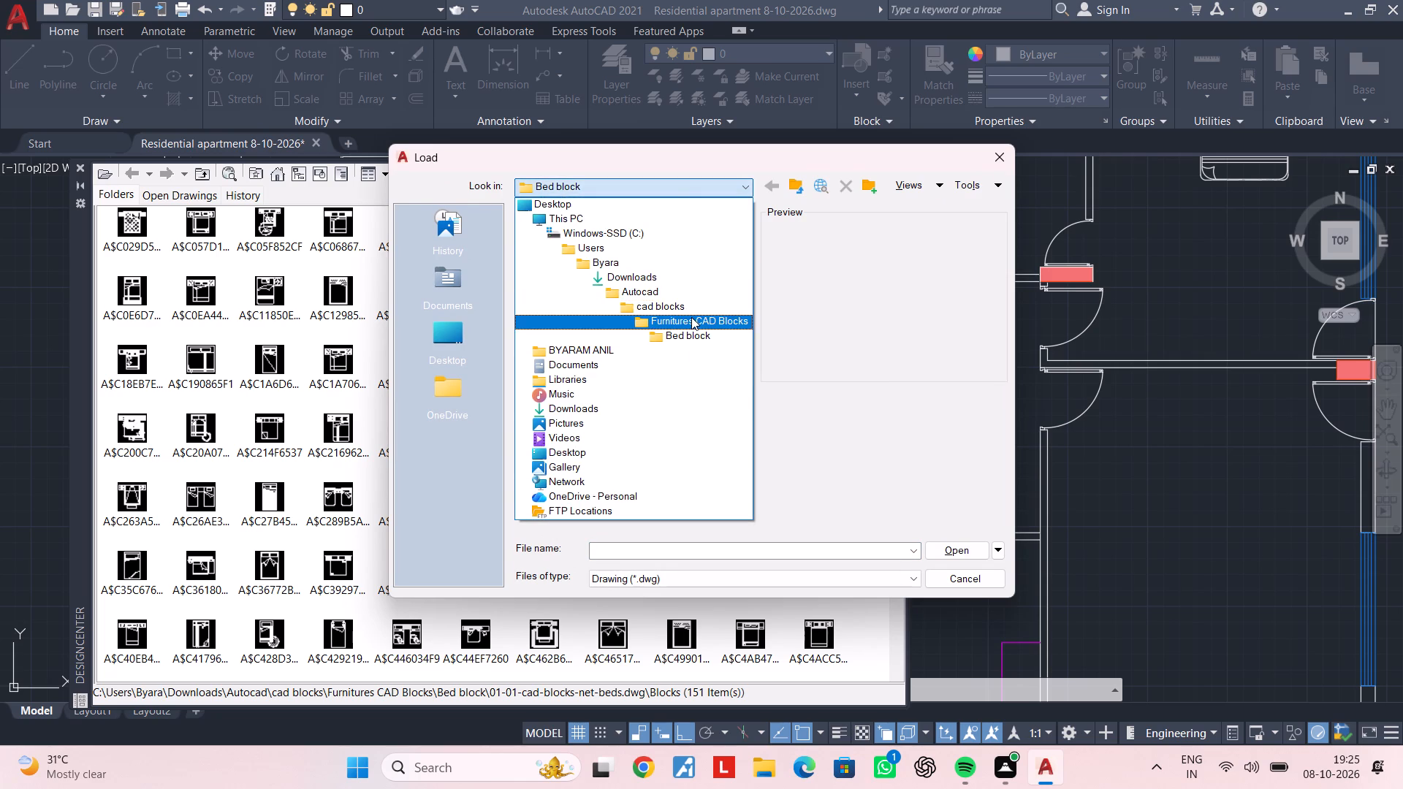
double_click(691, 317)
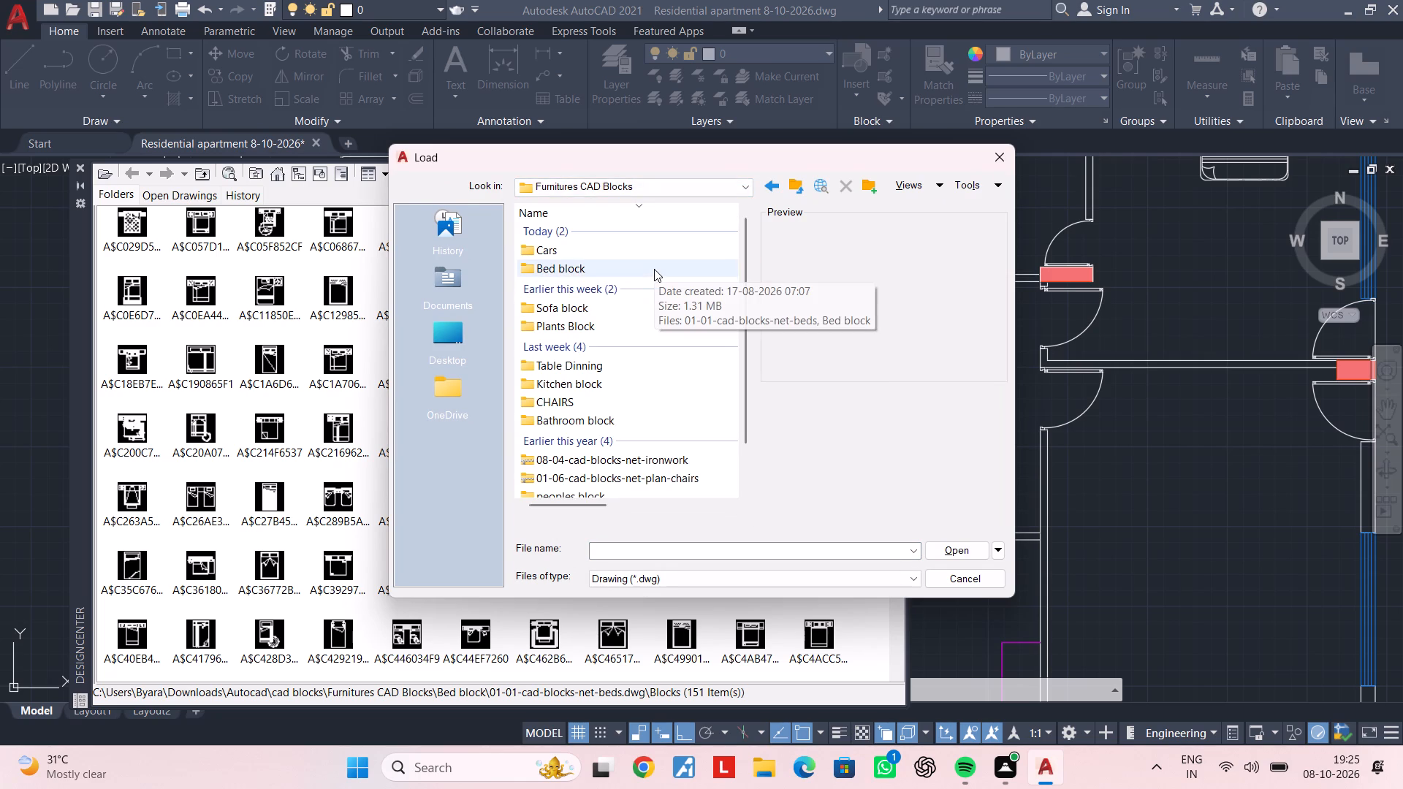
scroll(650, 298, "down", 3)
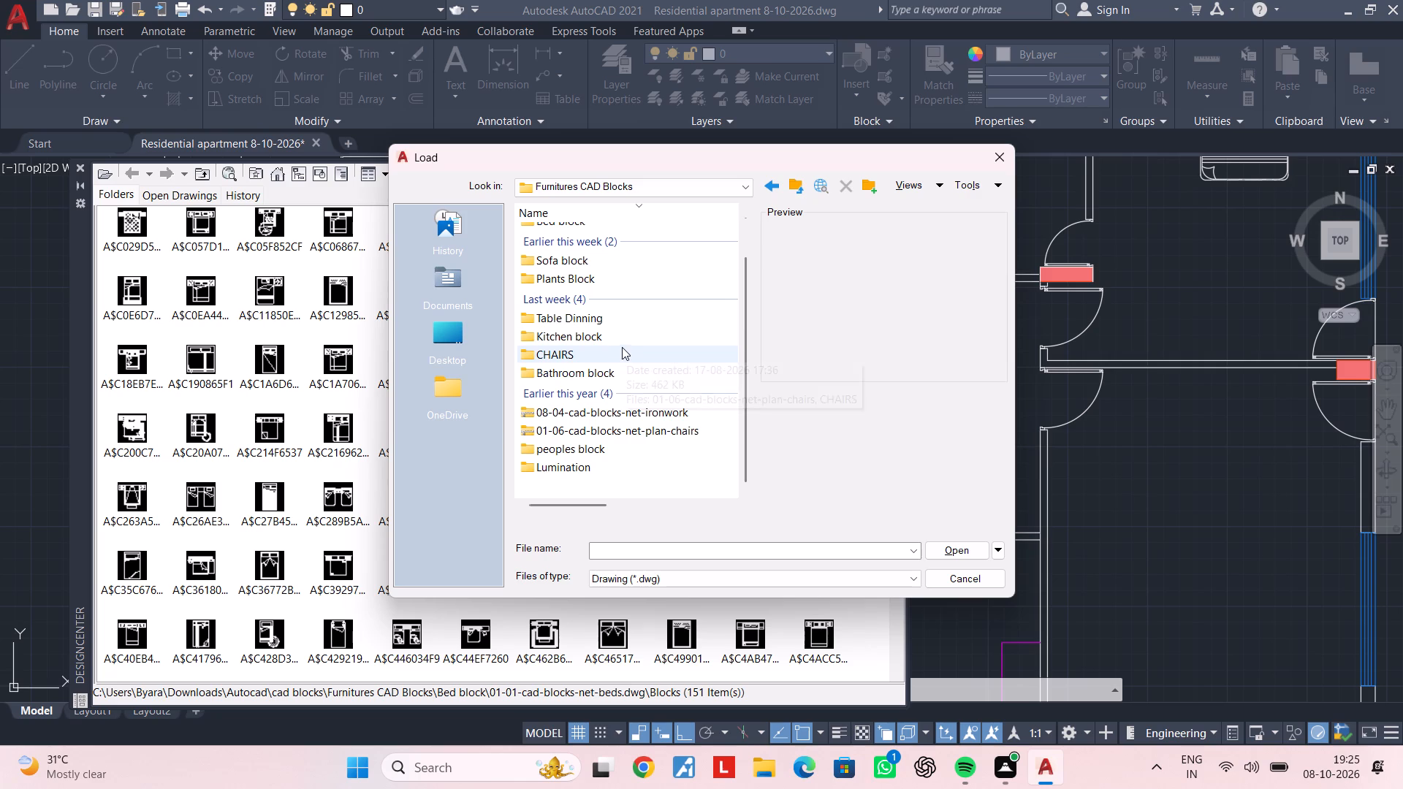
double_click(621, 339)
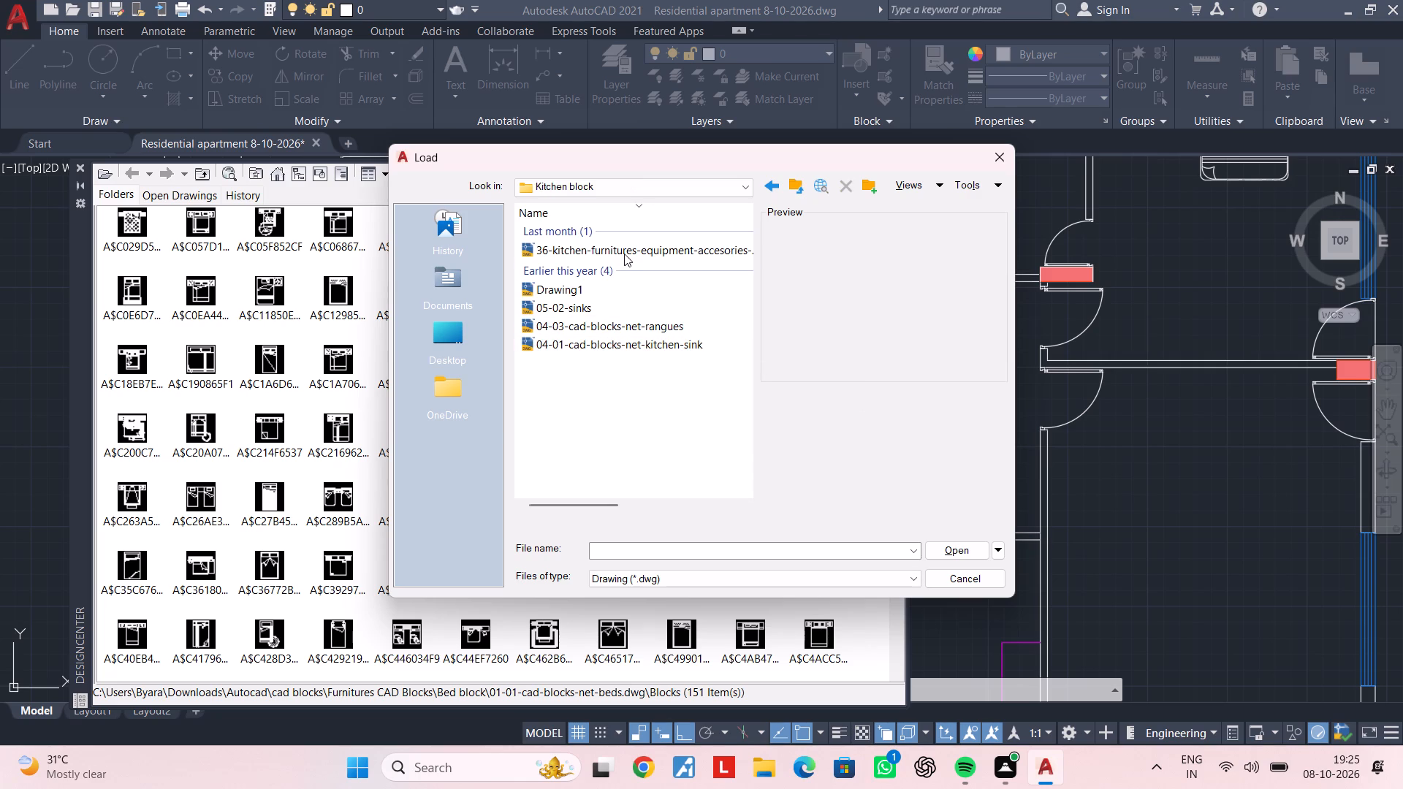
double_click(624, 254)
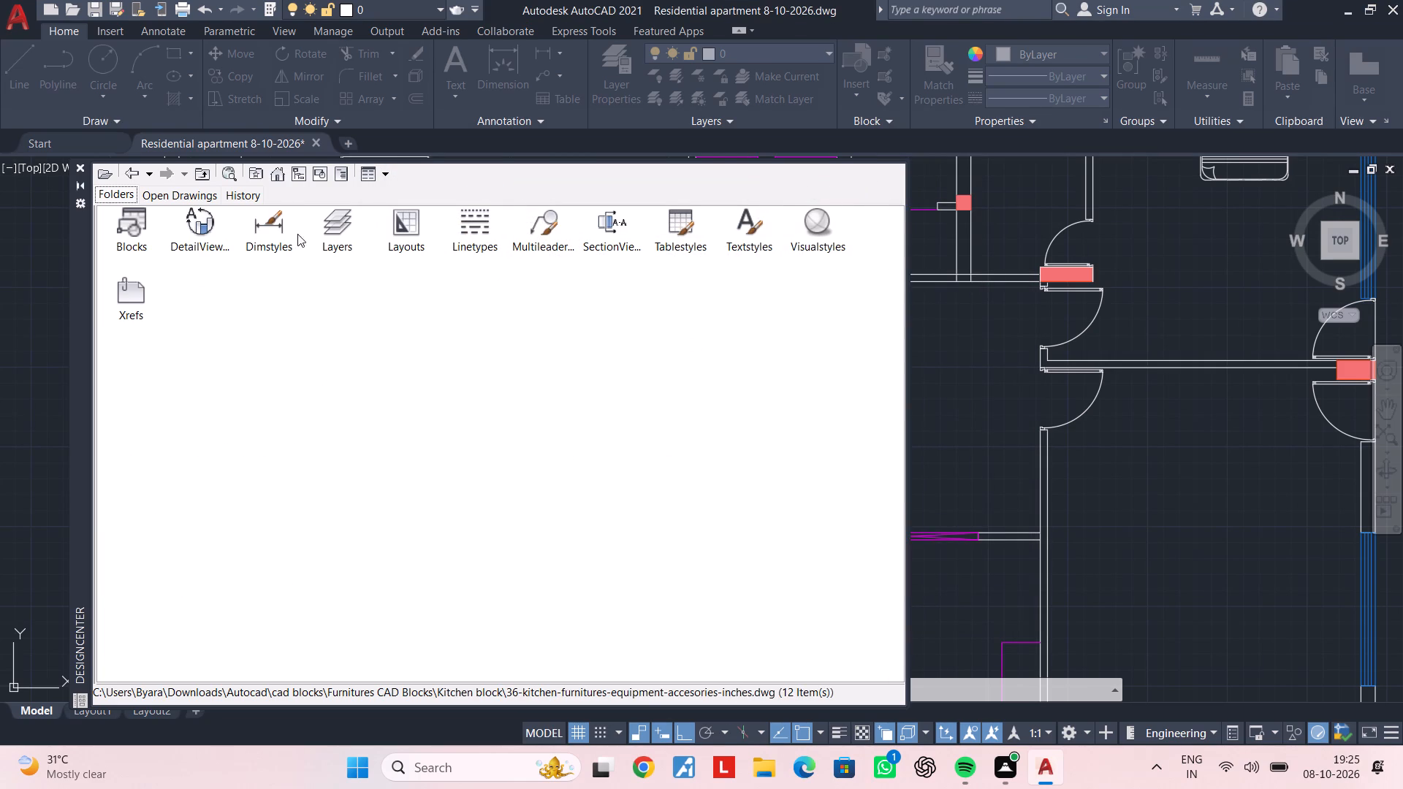
Load the 04-03-cad-blocks-net-rangues drawing into DesignCenter and browse its blocks for a suitable cooktop.
left_click(96, 171)
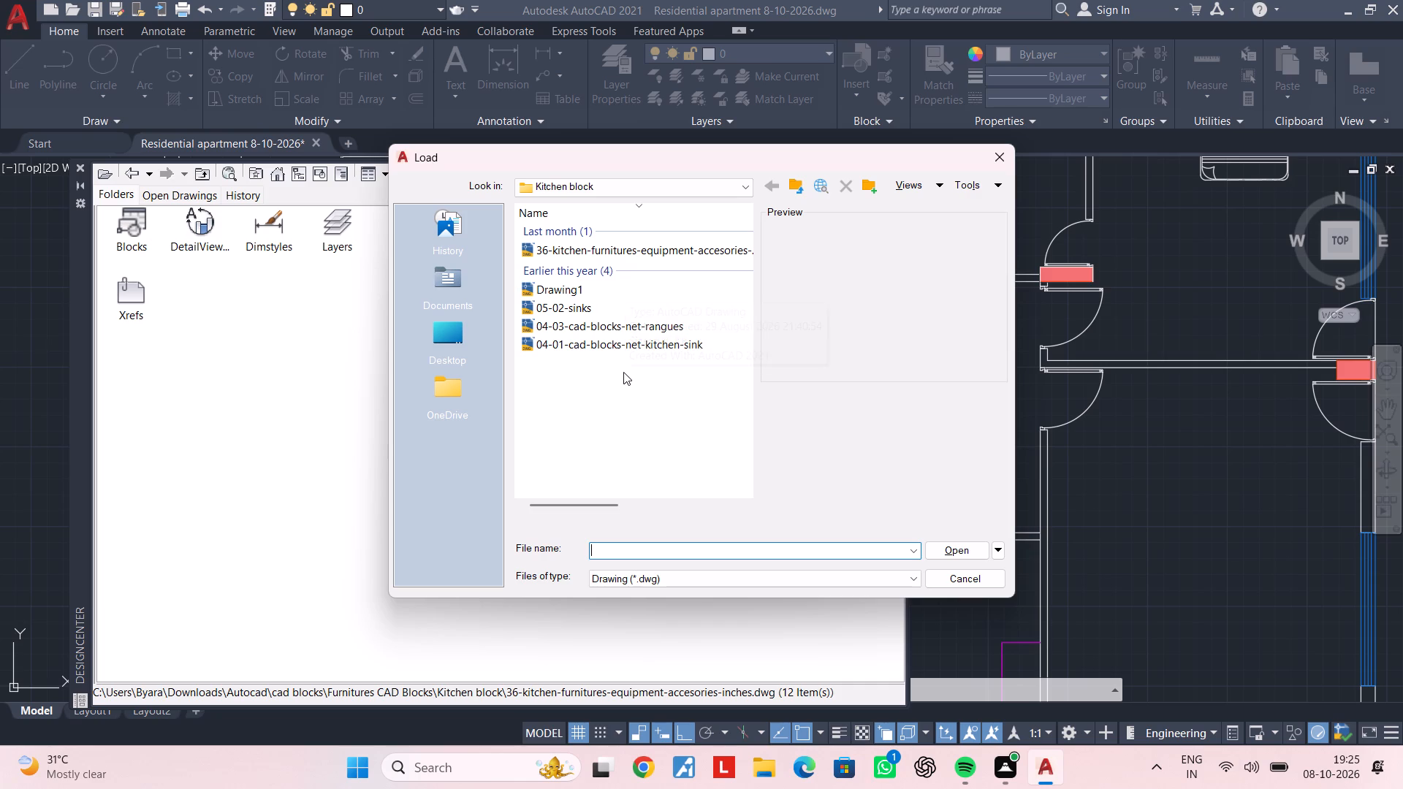
left_click(615, 324)
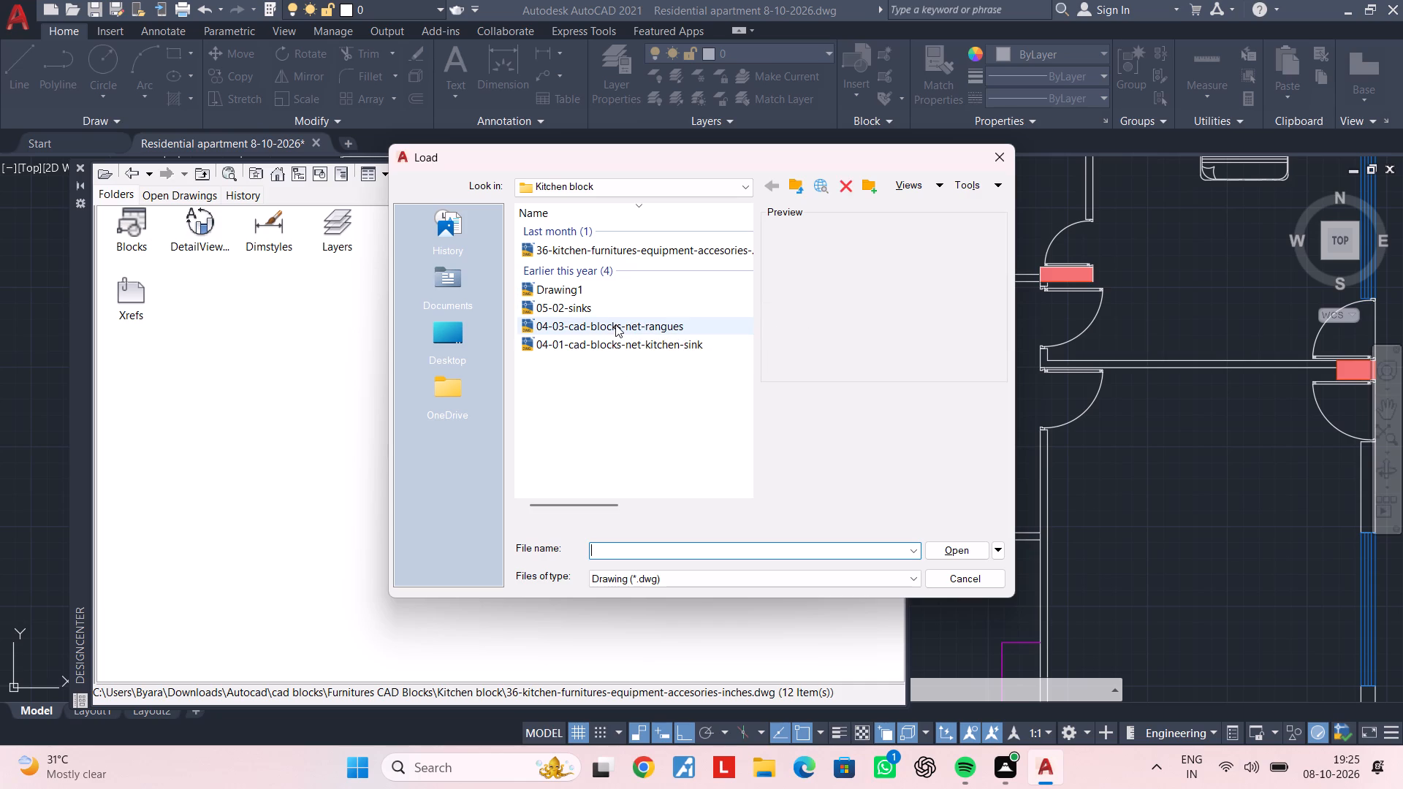
left_click(615, 324)
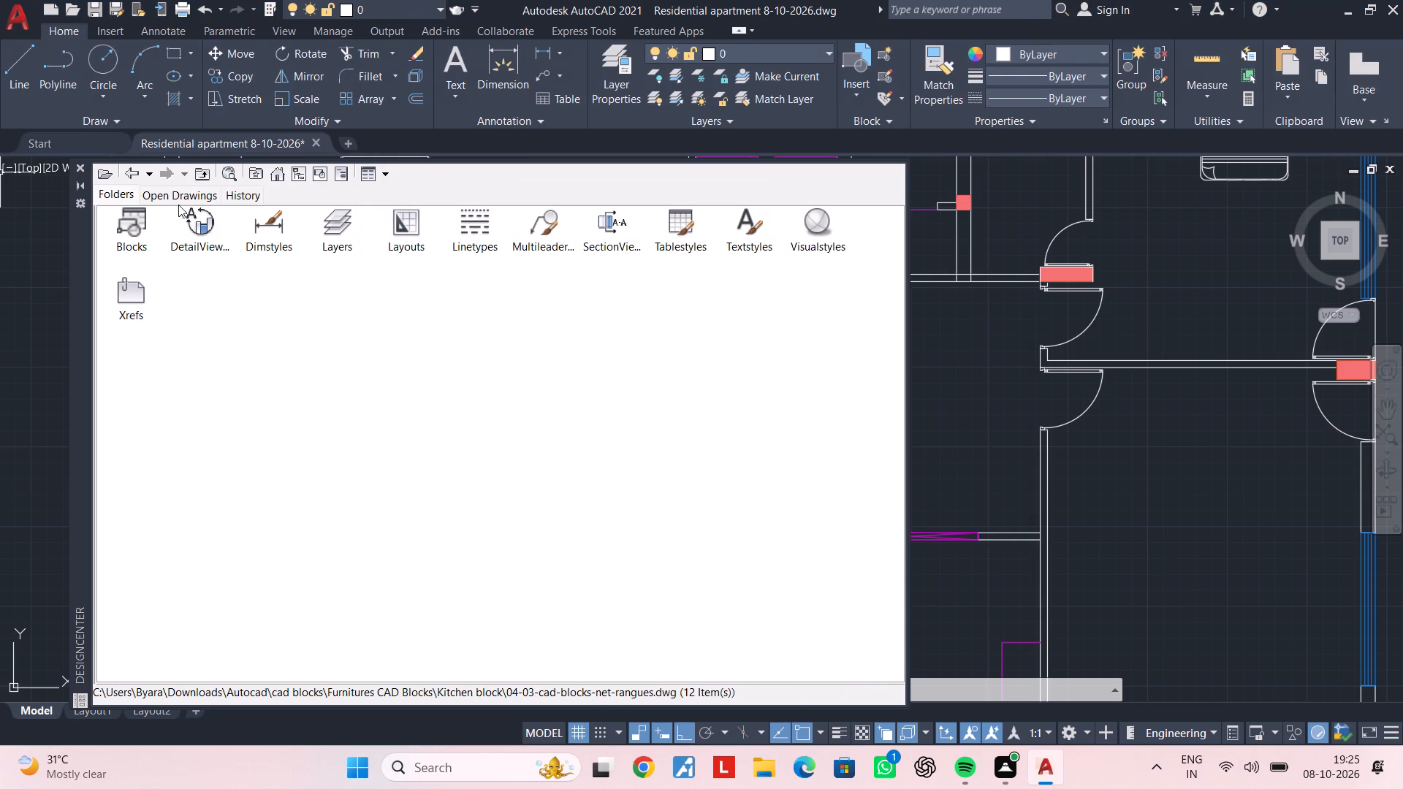
double_click(134, 216)
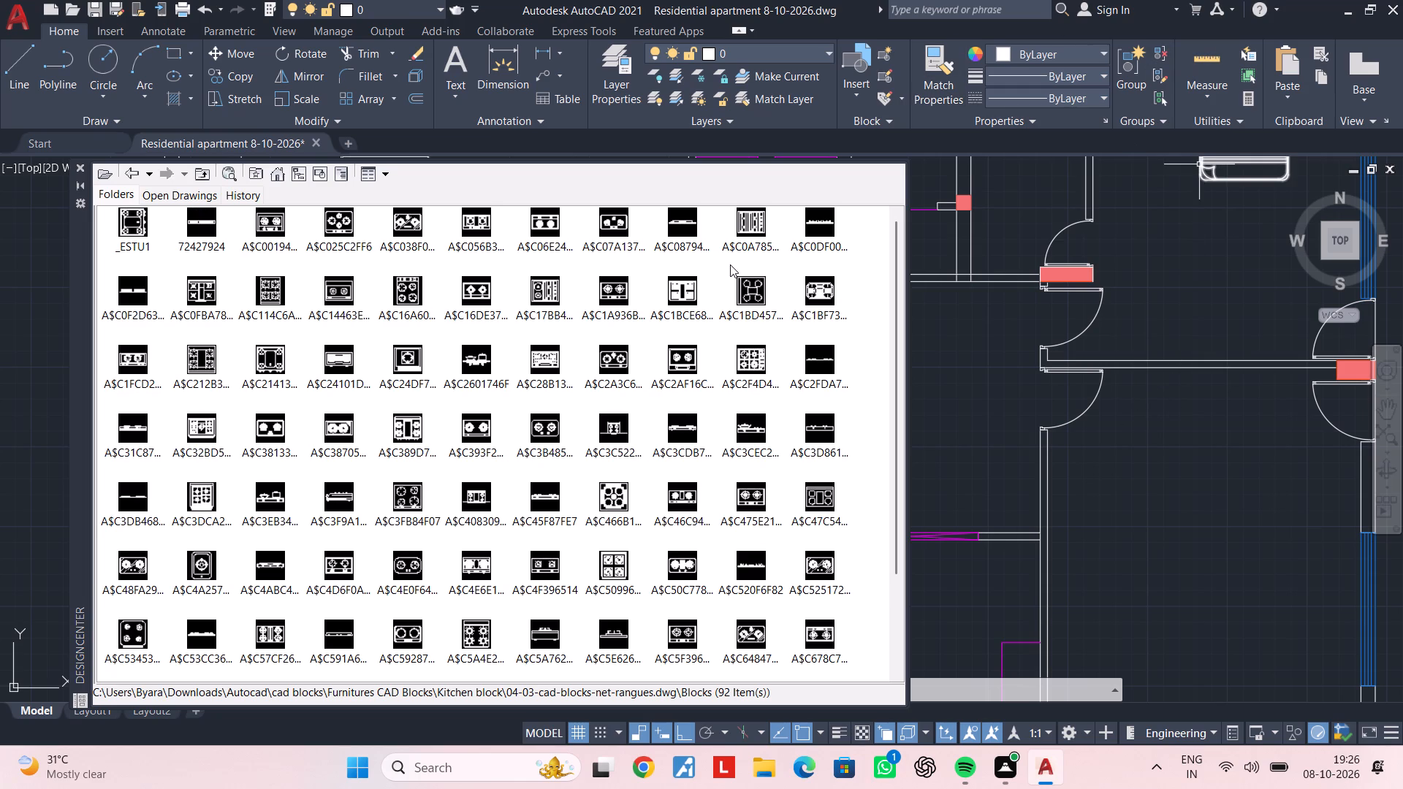
scroll(730, 264, "down", 1)
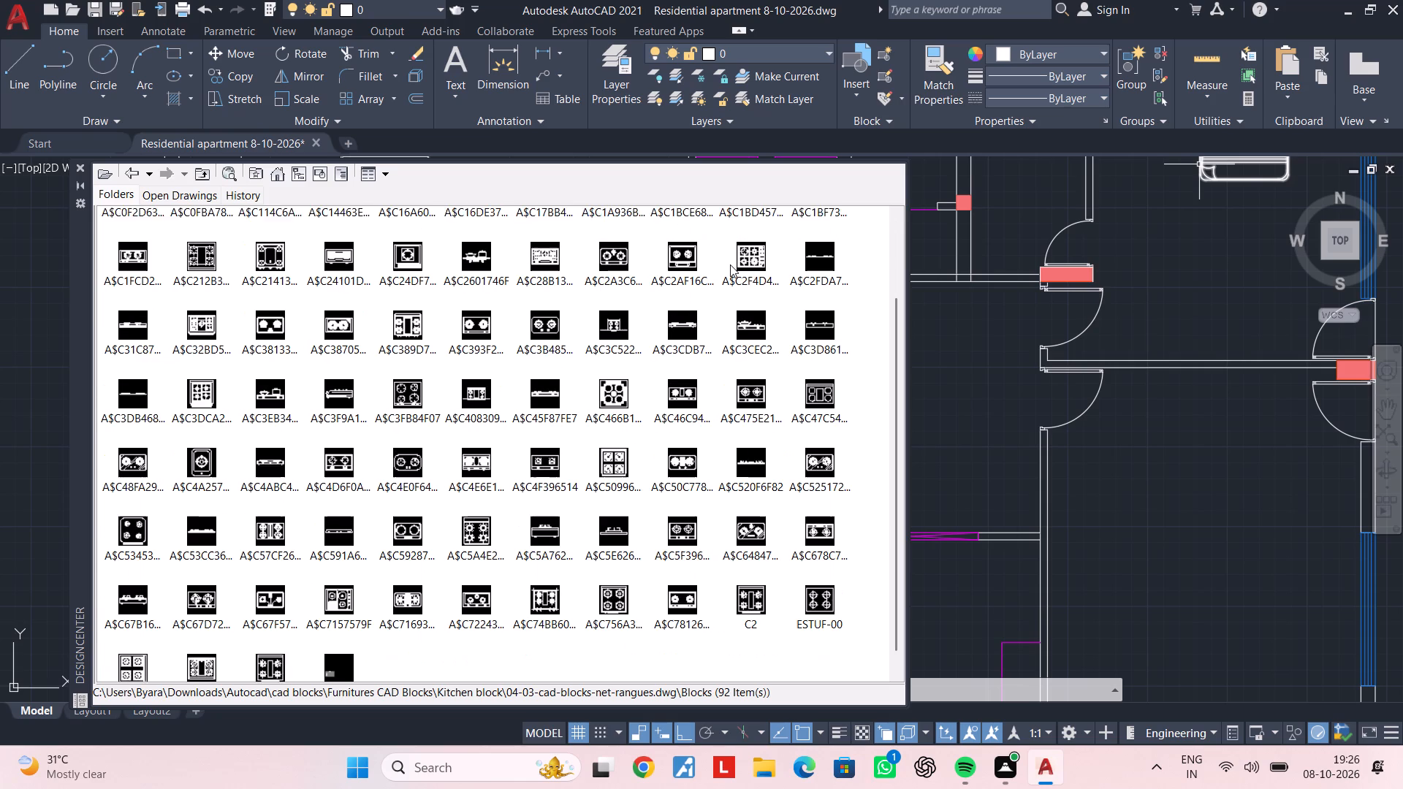
scroll(730, 264, "down", 3)
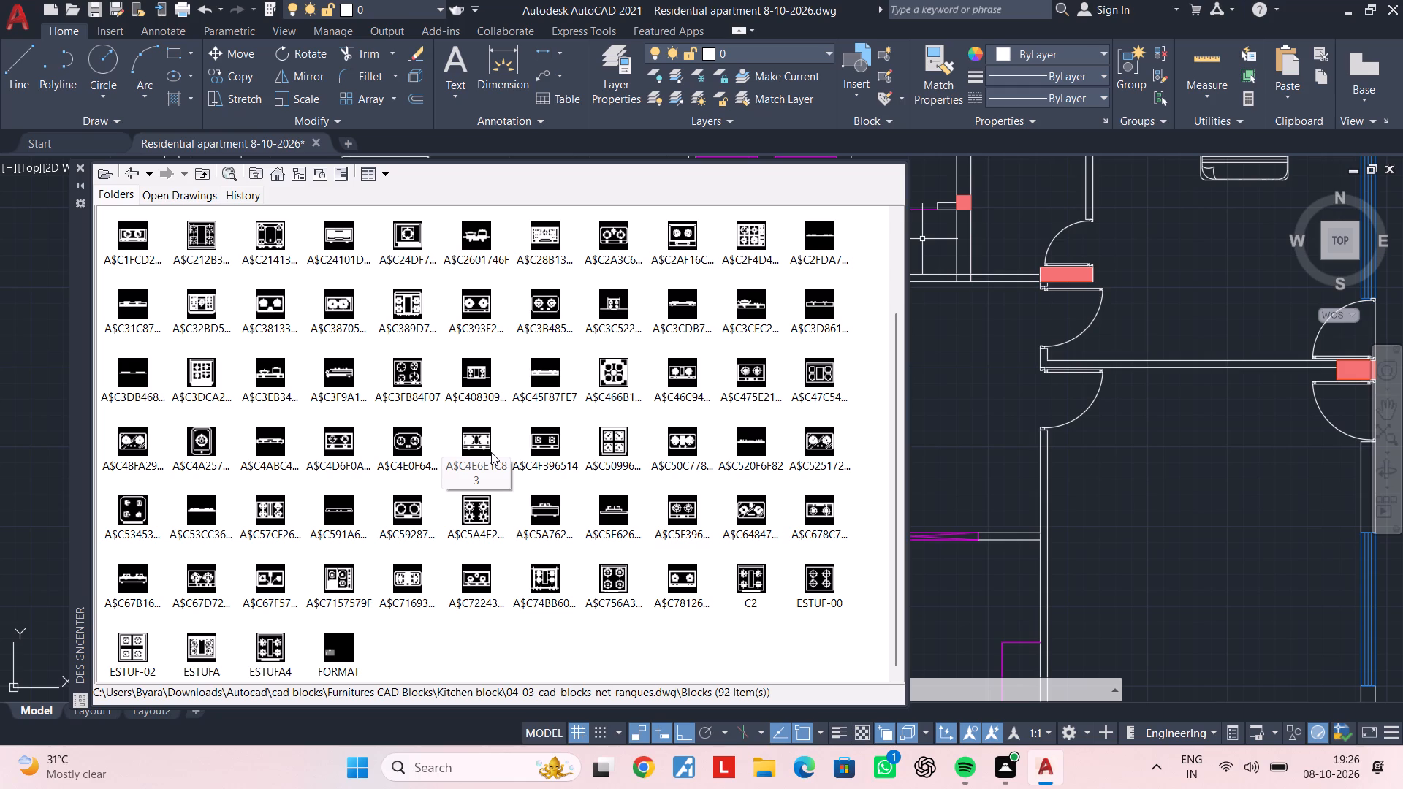
key("Escape")
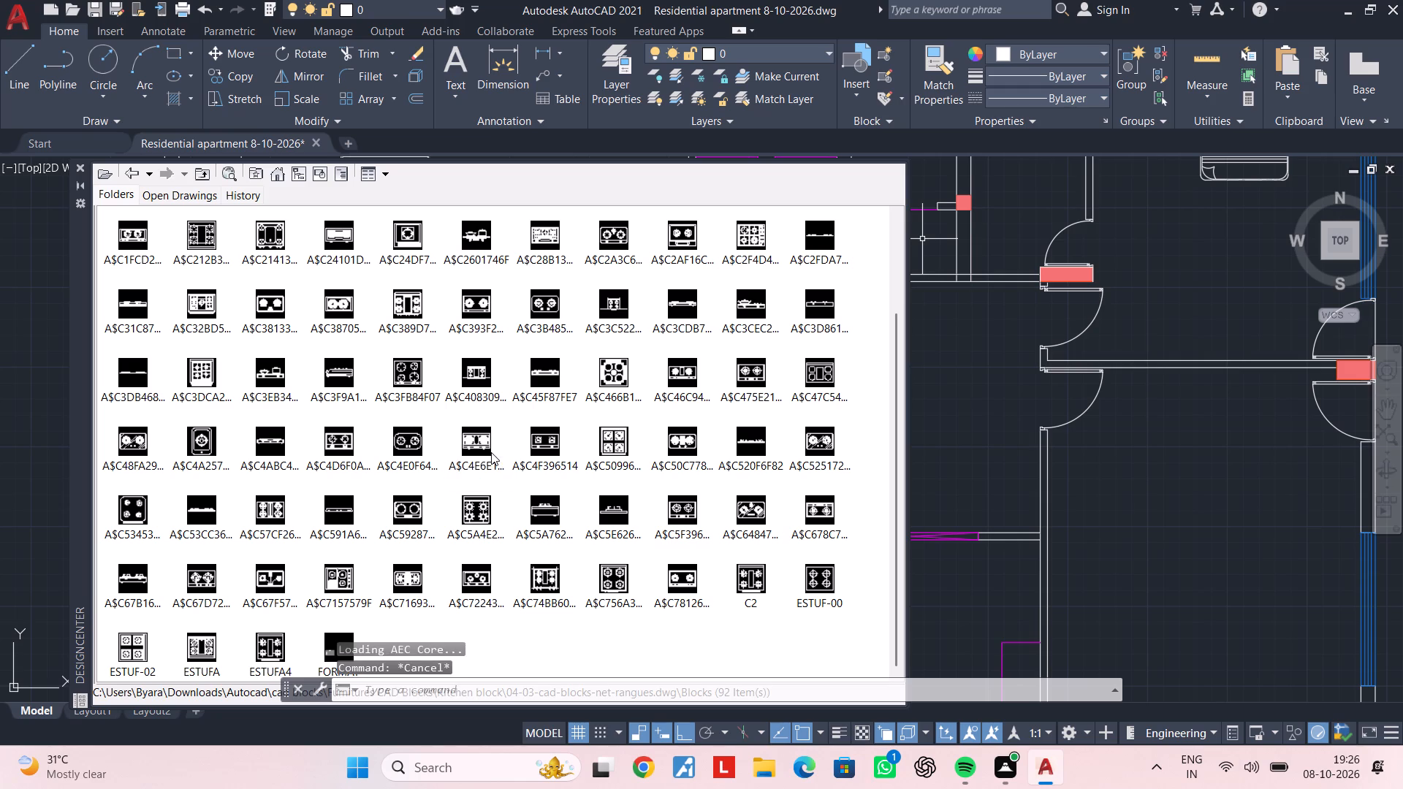
key("Escape")
key("Escape")
key("Escape")
key("Escape")
key("Escape")
key("Escape")
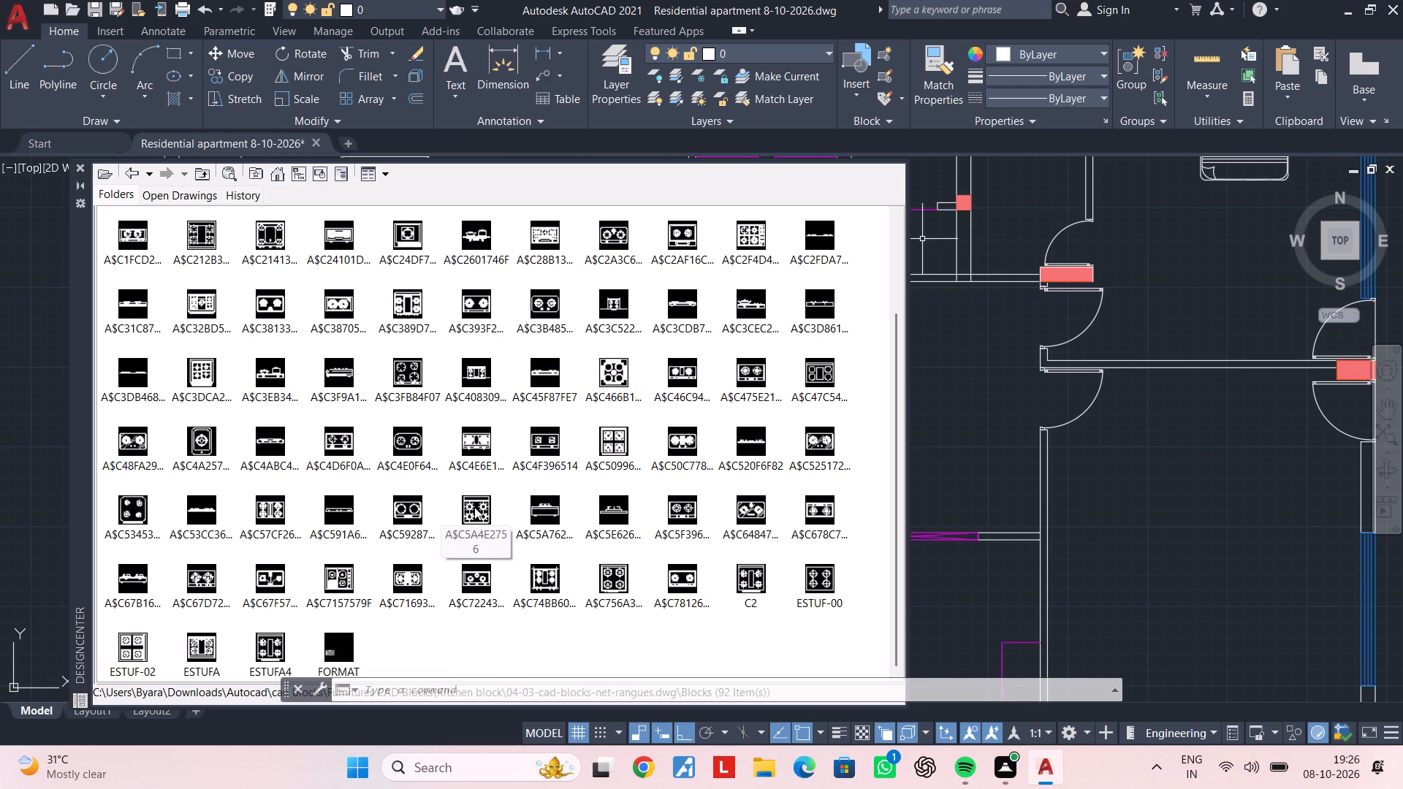
Insert the four-burner cooktop block A$C57CF26DA into the furnished plan and close DesignCenter.
left_click(268, 505)
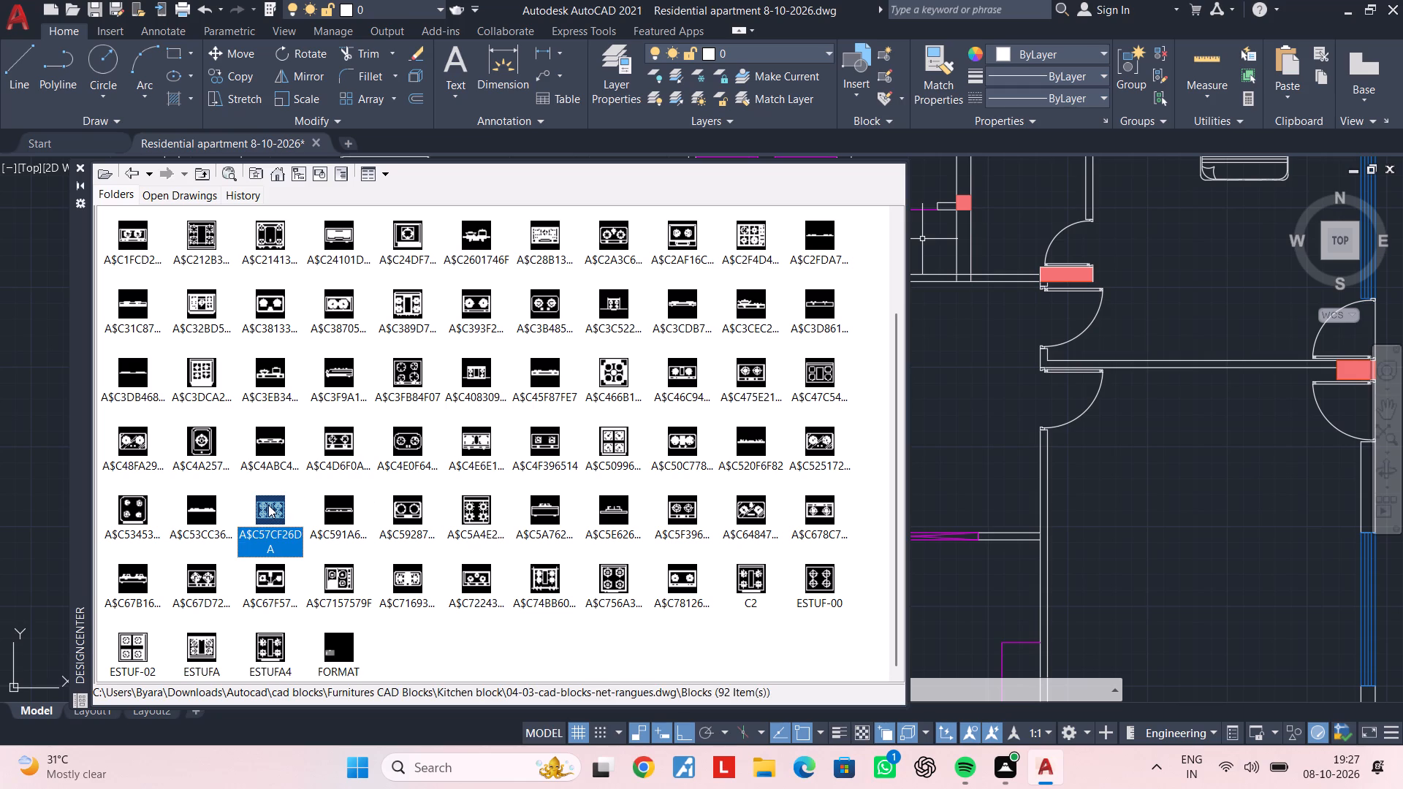
double_click(268, 505)
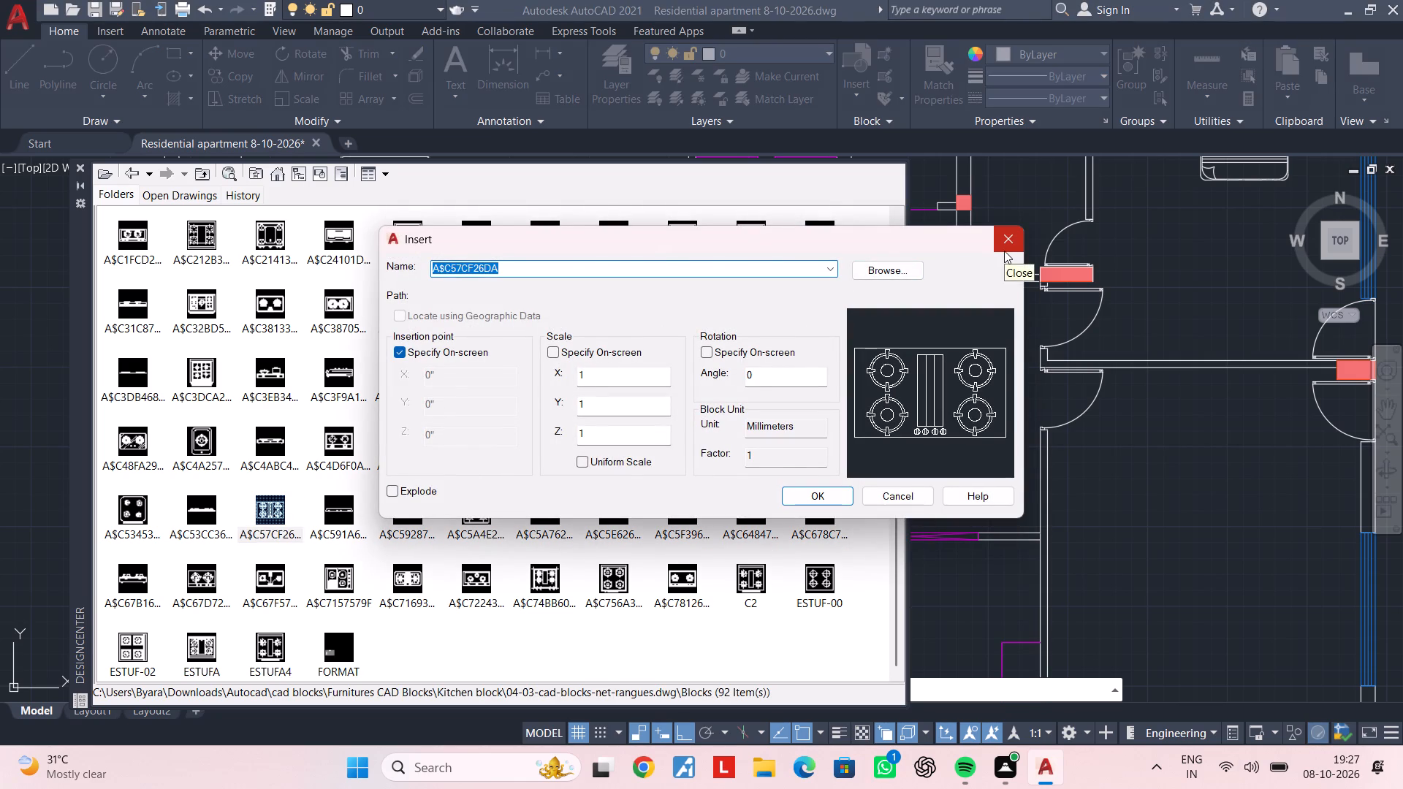
left_click(1004, 251)
left_click_drag(265, 505, 950, 489)
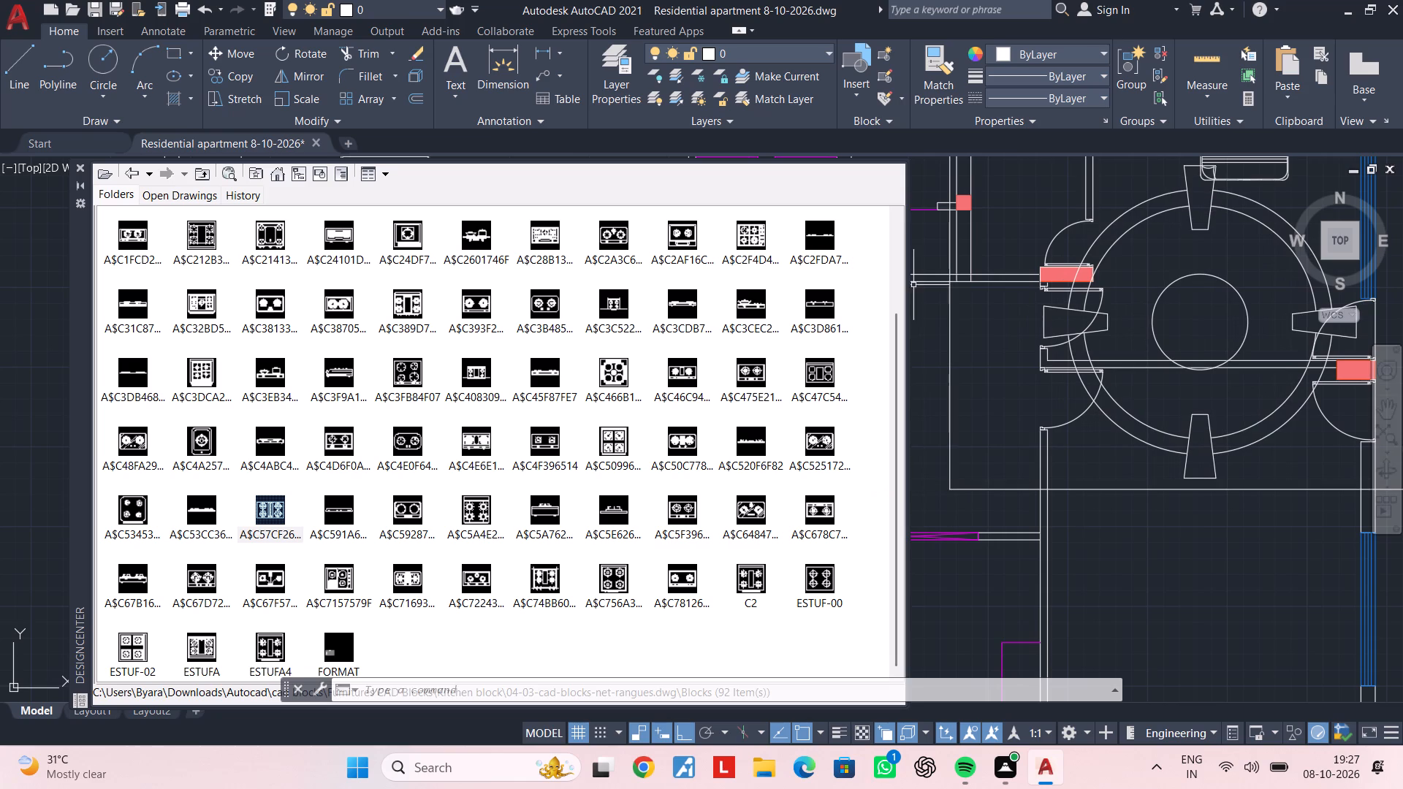
left_click(85, 164)
Scale the oversized cooktop block down freehand to roughly the kitchen counter's depth.
scroll(957, 357, "down", 1)
middle_click_drag(928, 367, 737, 382)
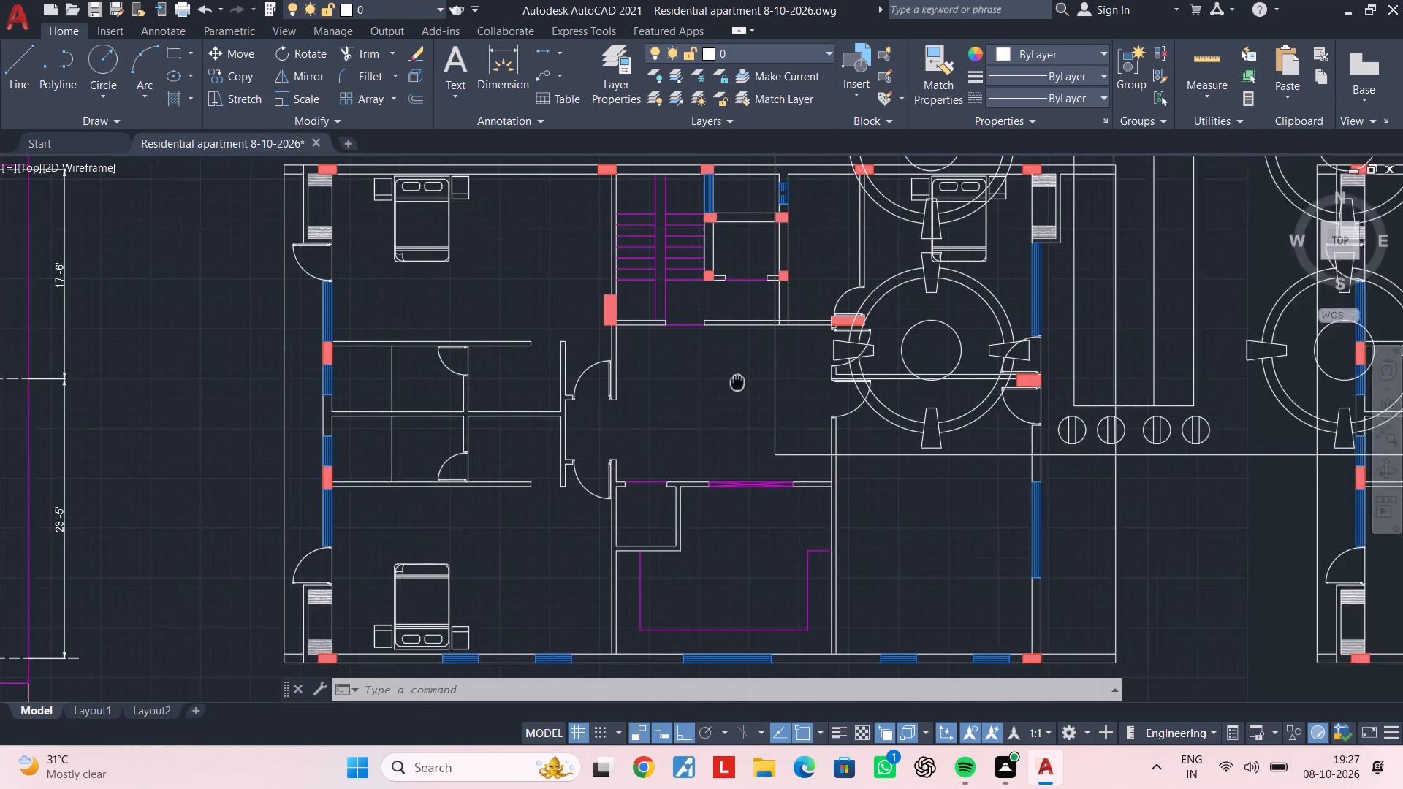
middle_click_drag(737, 382, 675, 384)
key("Escape")
key("Escape")
left_click(699, 418)
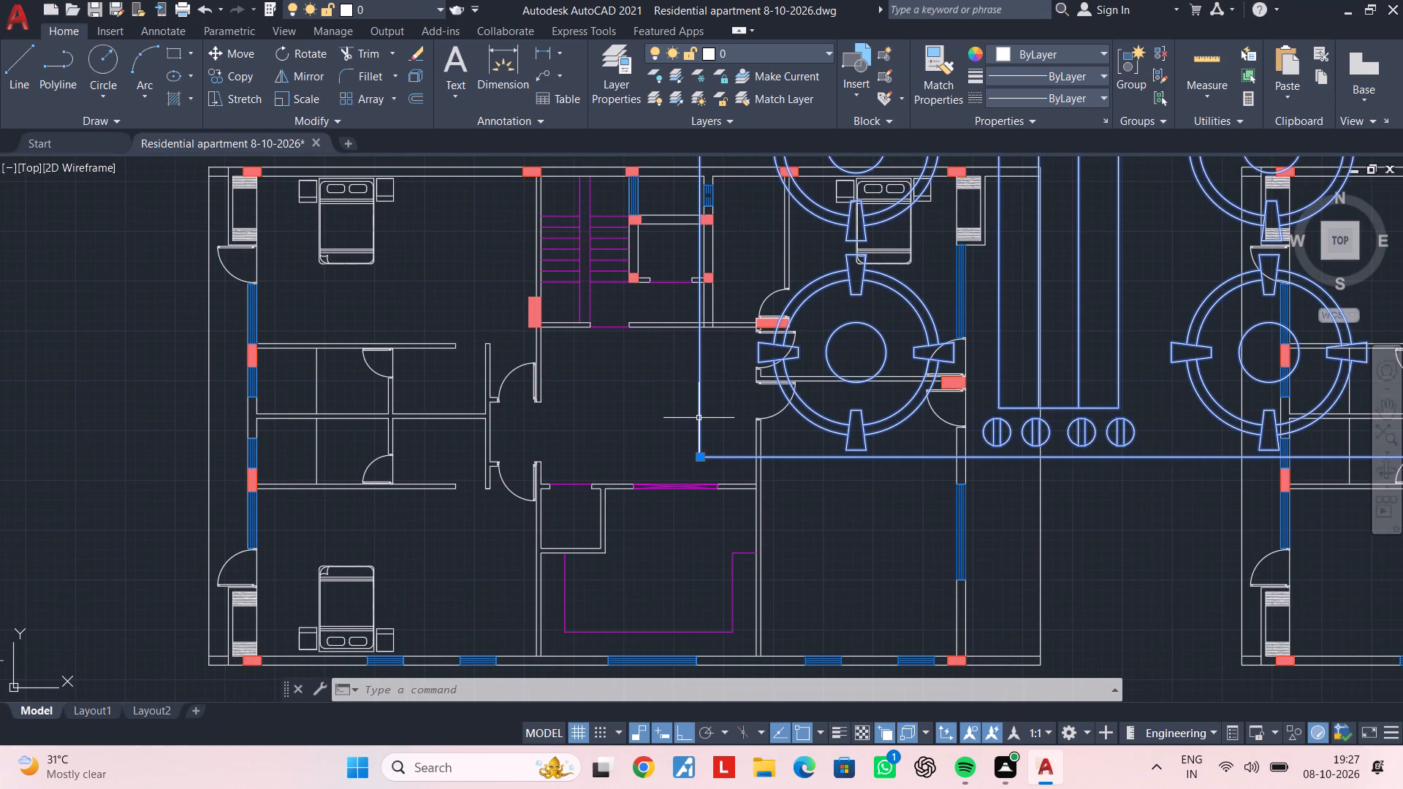
type("sc")
key("space")
left_click(699, 418)
scroll(714, 416, "up", 2)
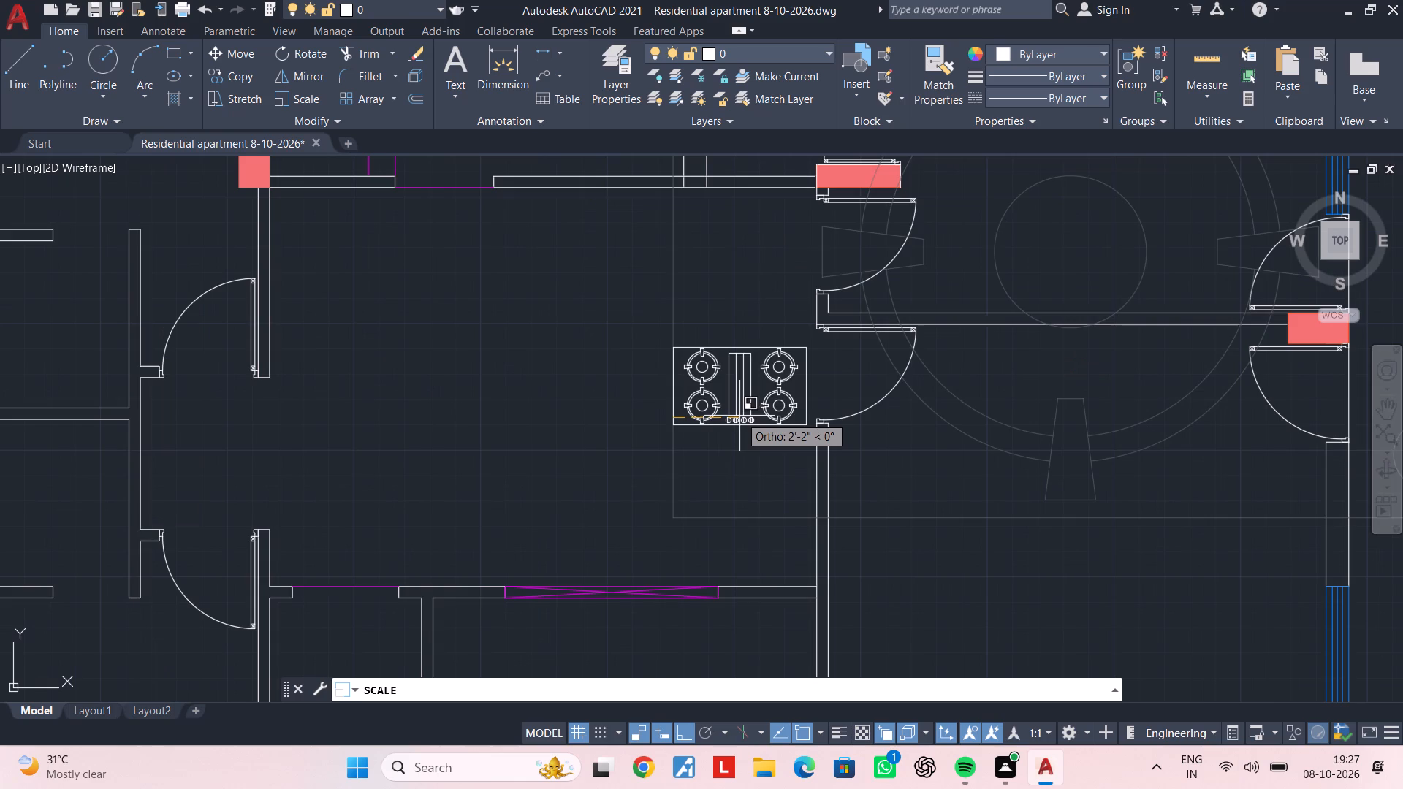
left_click(728, 416)
key("Escape")
Rotate the cooktop 90 degrees clockwise so its long side runs vertically.
scroll(728, 416, "down", 2)
middle_click_drag(731, 410, 749, 361)
scroll(748, 357, "up", 3)
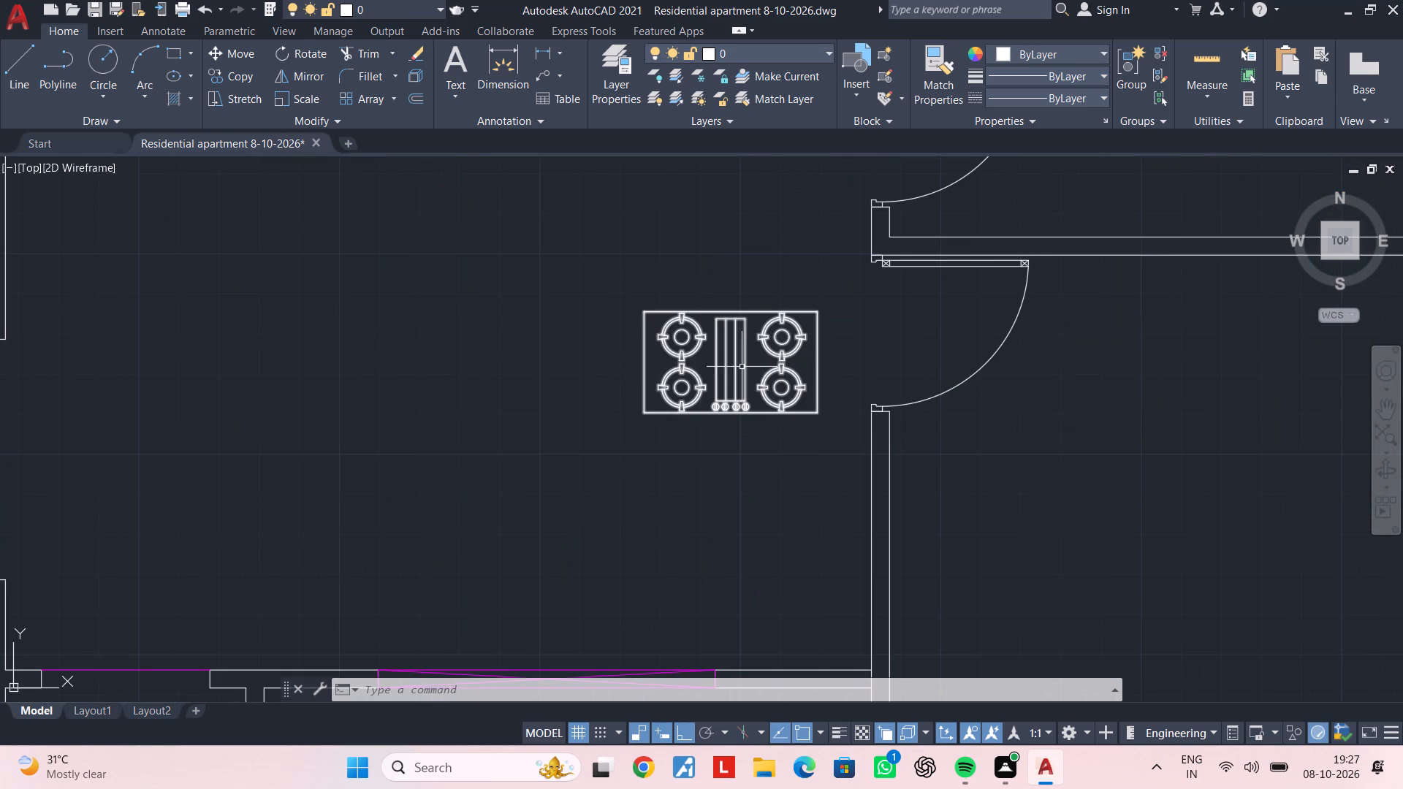
left_click(741, 367)
left_click(715, 372)
key("r")
type("o")
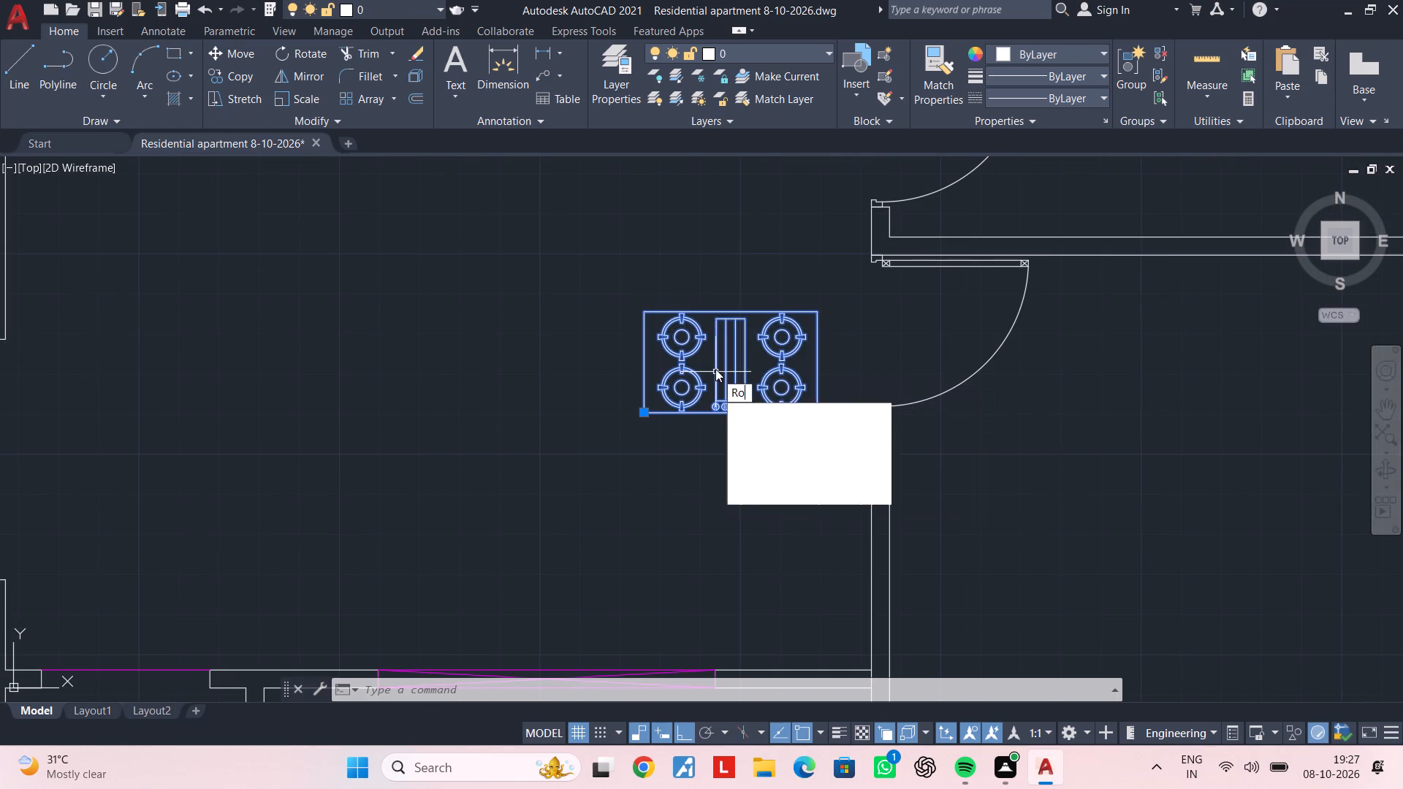
key("space")
left_click(551, 346)
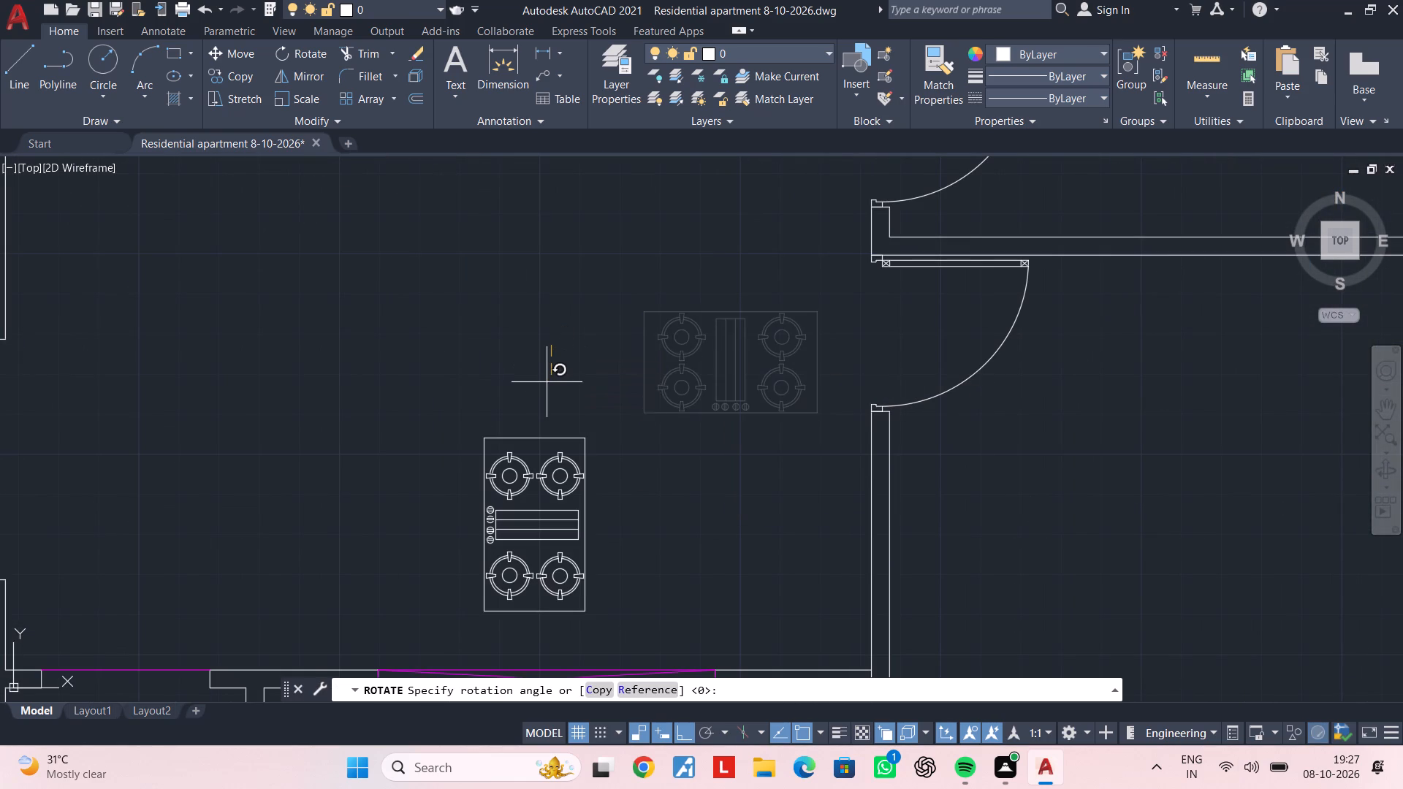
left_click(547, 382)
key("Escape")
Mirror the rotated cooktop about a vertical line just east of it, keeping the original.
middle_click_drag(616, 376, 673, 302)
key("Escape")
left_click(614, 387)
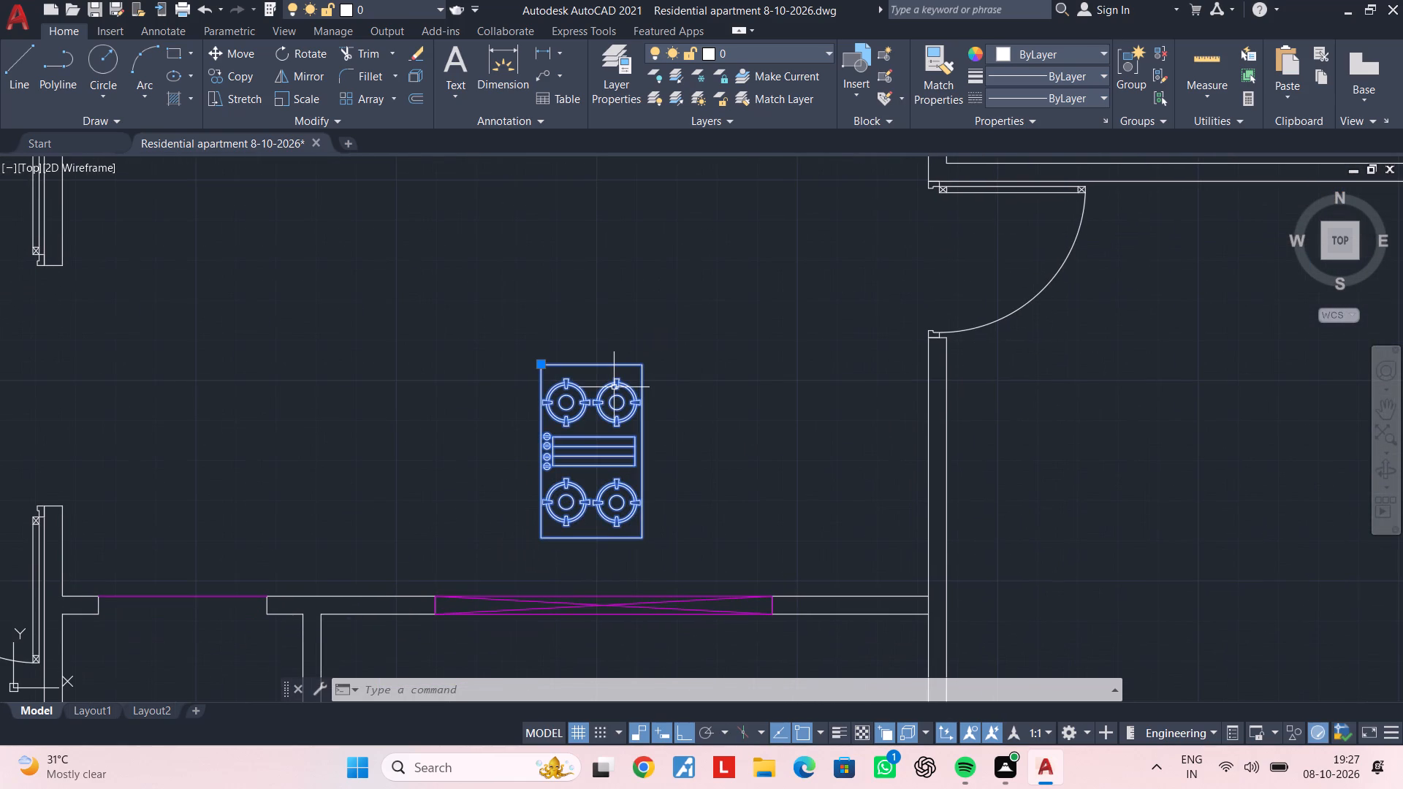
type("mi")
key("space")
left_click(672, 350)
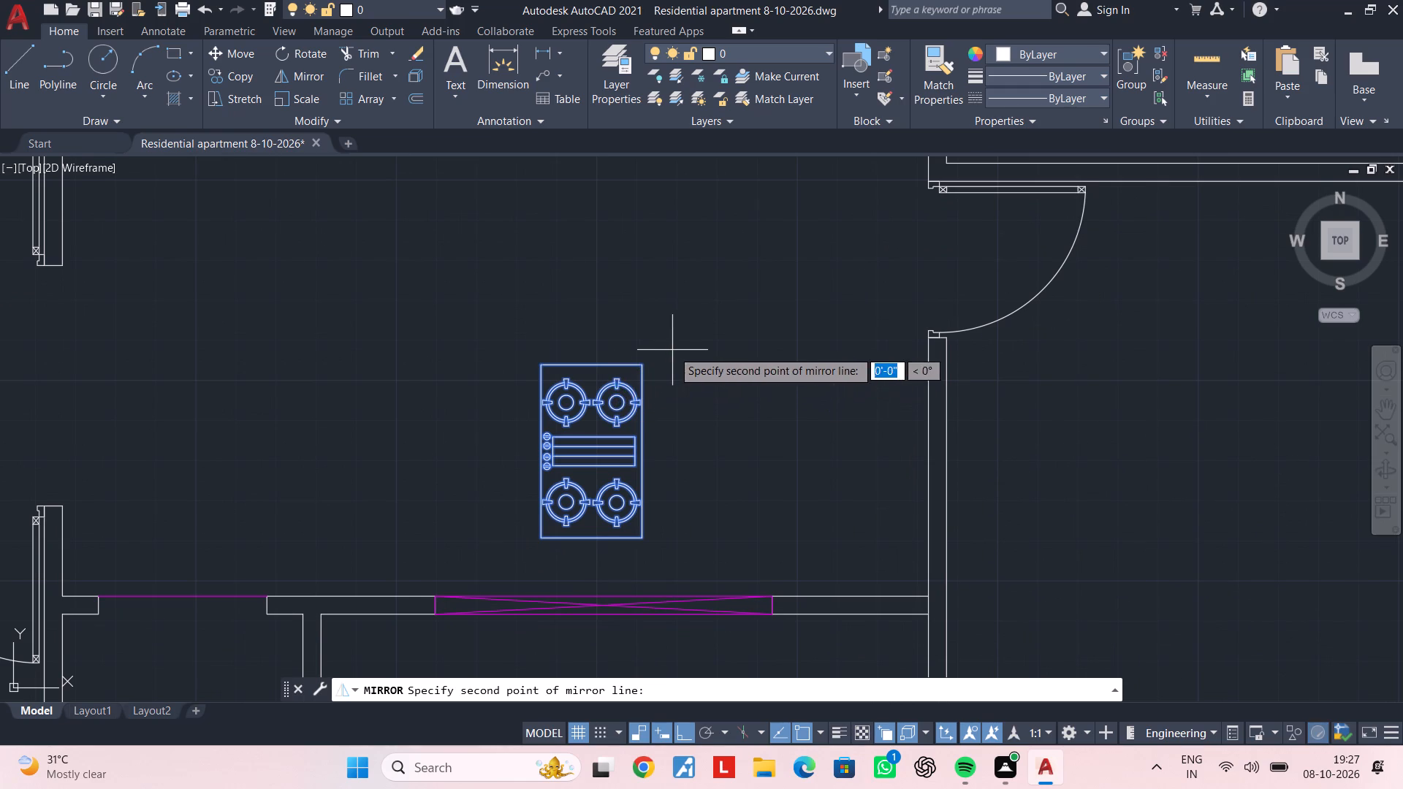
left_click(664, 438)
left_click_drag(691, 510, 664, 438)
middle_click_drag(666, 435, 711, 400)
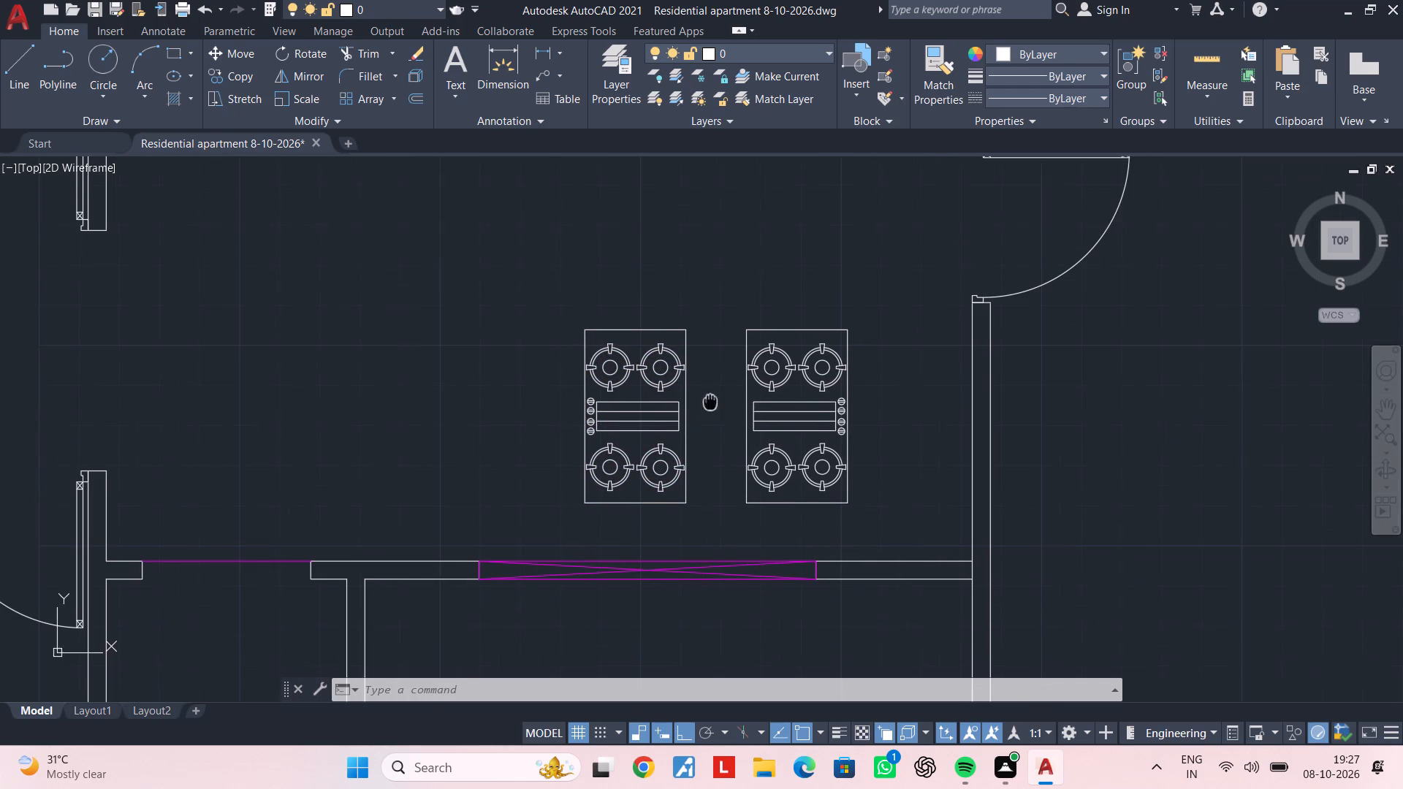
middle_click_drag(711, 400, 711, 399)
key("Escape")
key("Escape")
key("Escape")
key("Escape")
key("Escape")
Delete the original cooktop west of its mirrored copy.
left_click(684, 311)
left_click(555, 485)
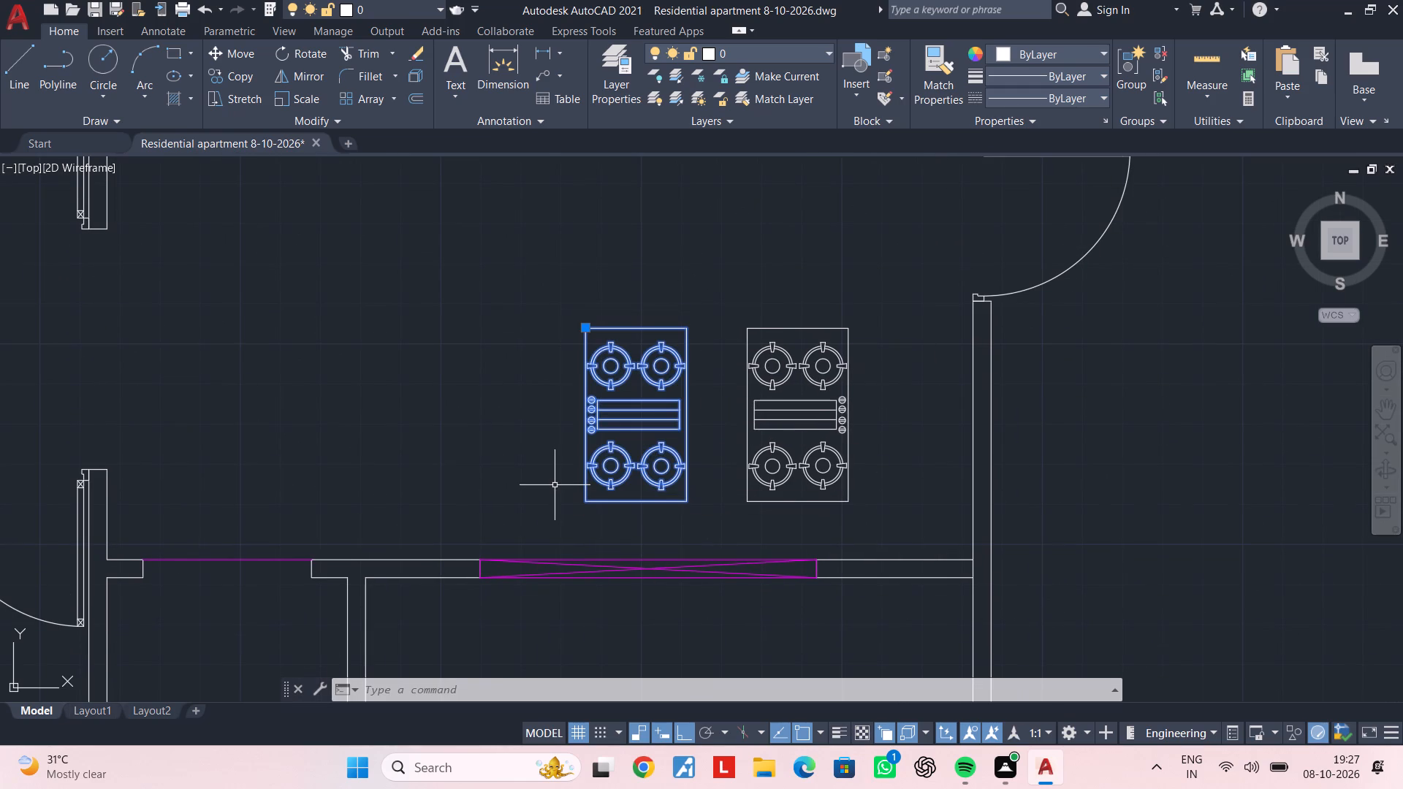
key("Delete")
Move the cooktop, with Ortho off, onto the counter strip along the kitchen's west wall.
middle_click_drag(753, 451, 779, 388)
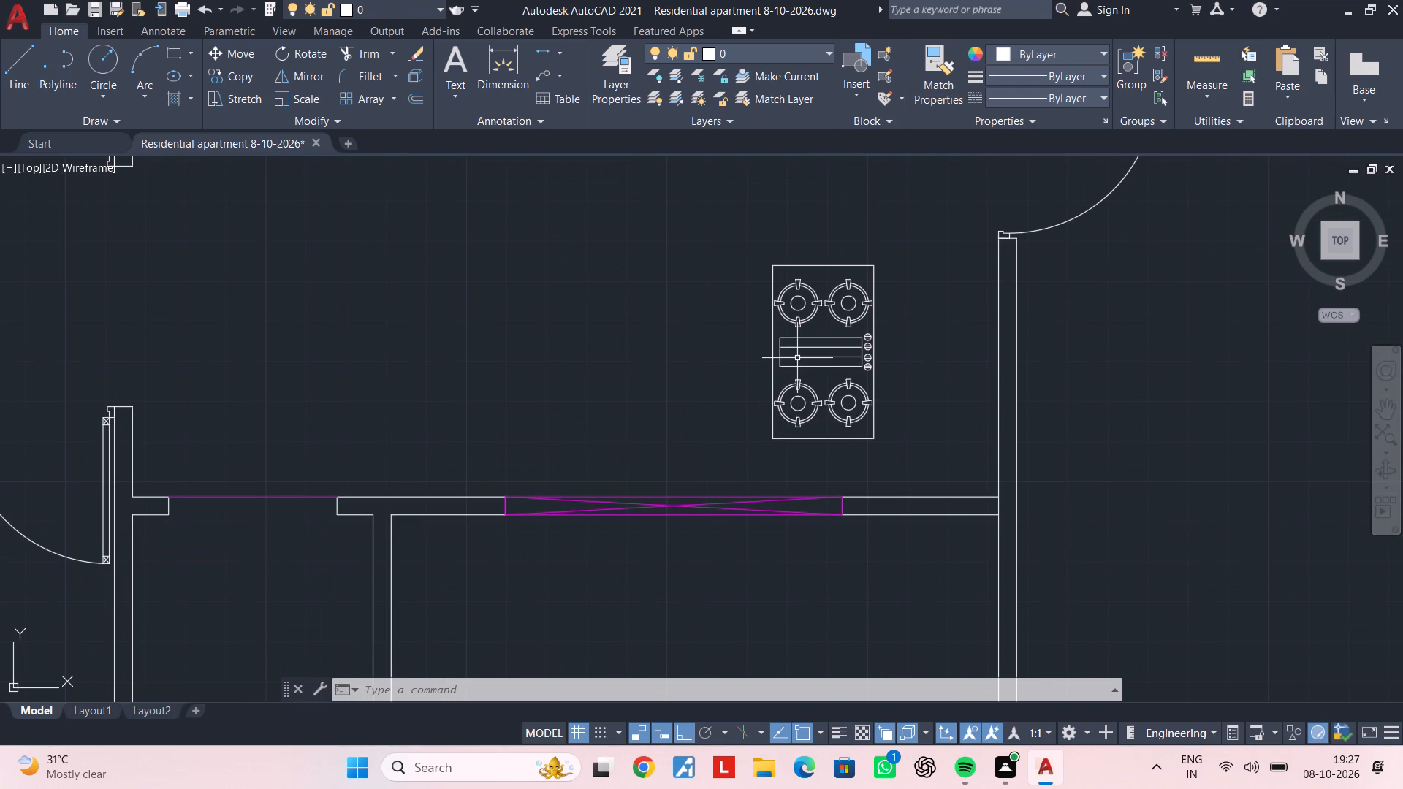
left_click(799, 358)
type("m")
key("space")
left_click(844, 348)
scroll(712, 476, "down", 4)
middle_click_drag(728, 454, 772, 356)
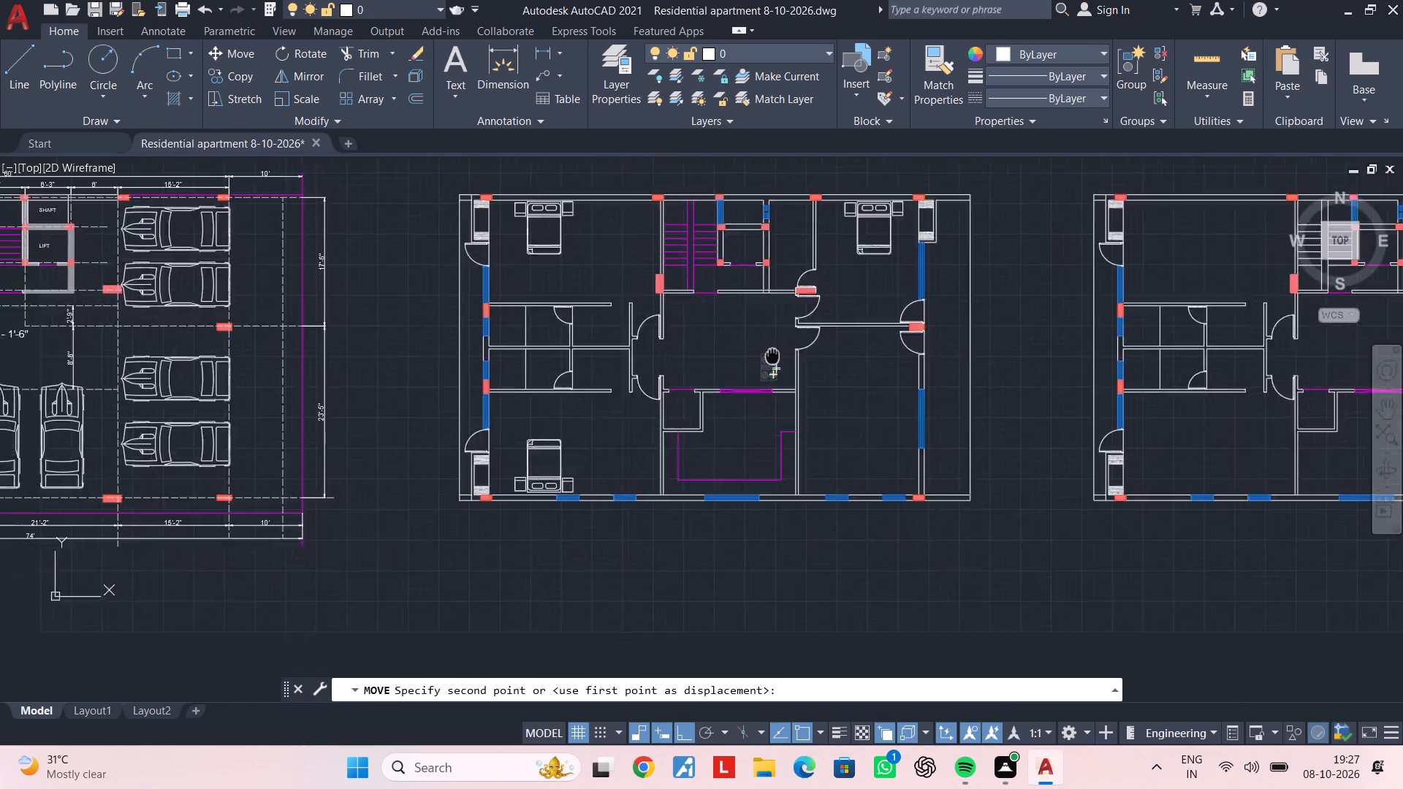
middle_click_drag(772, 356, 810, 281)
left_click(684, 723)
scroll(731, 382, "up", 5)
middle_click_drag(686, 384, 798, 394)
scroll(770, 393, "down", 2)
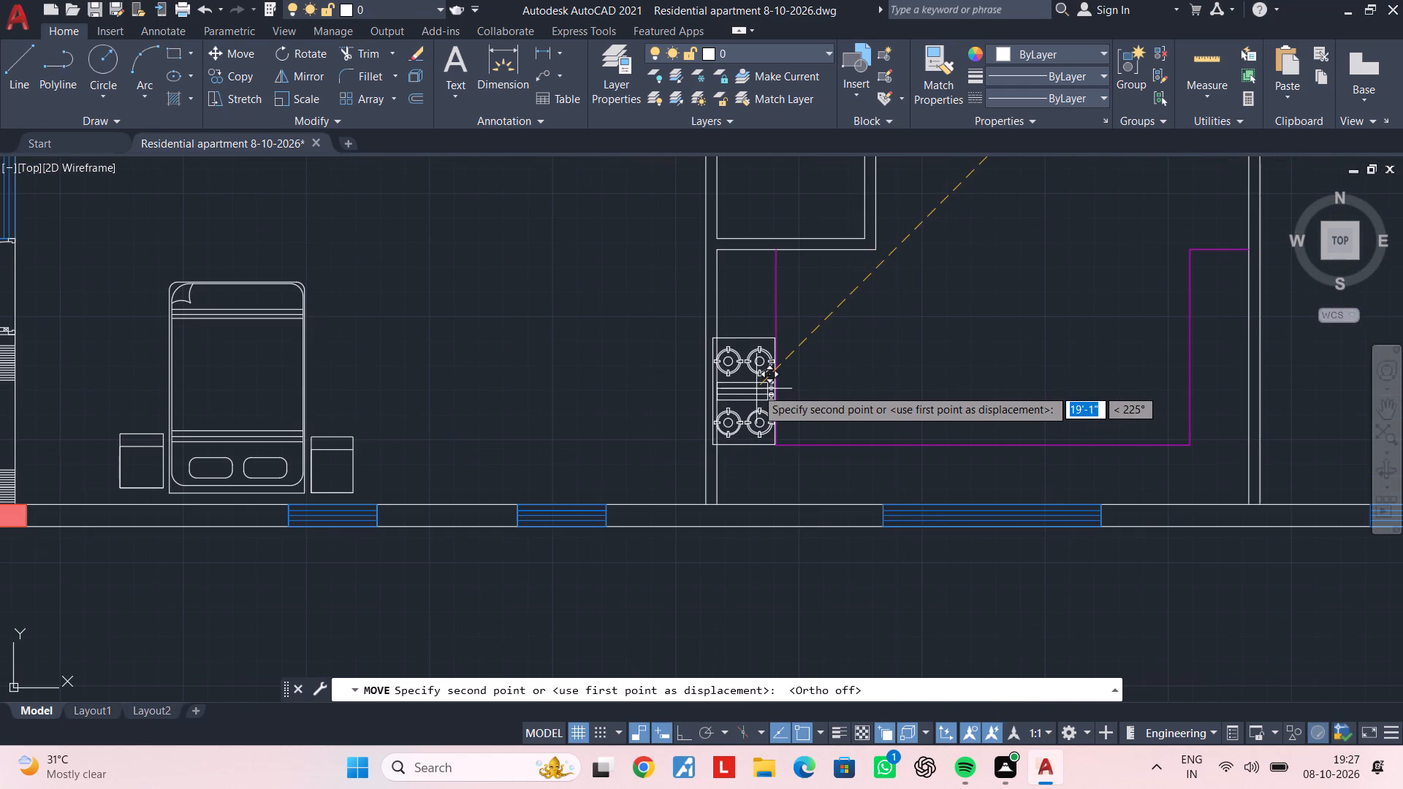
scroll(741, 354, "up", 2)
middle_click_drag(760, 340, 744, 432)
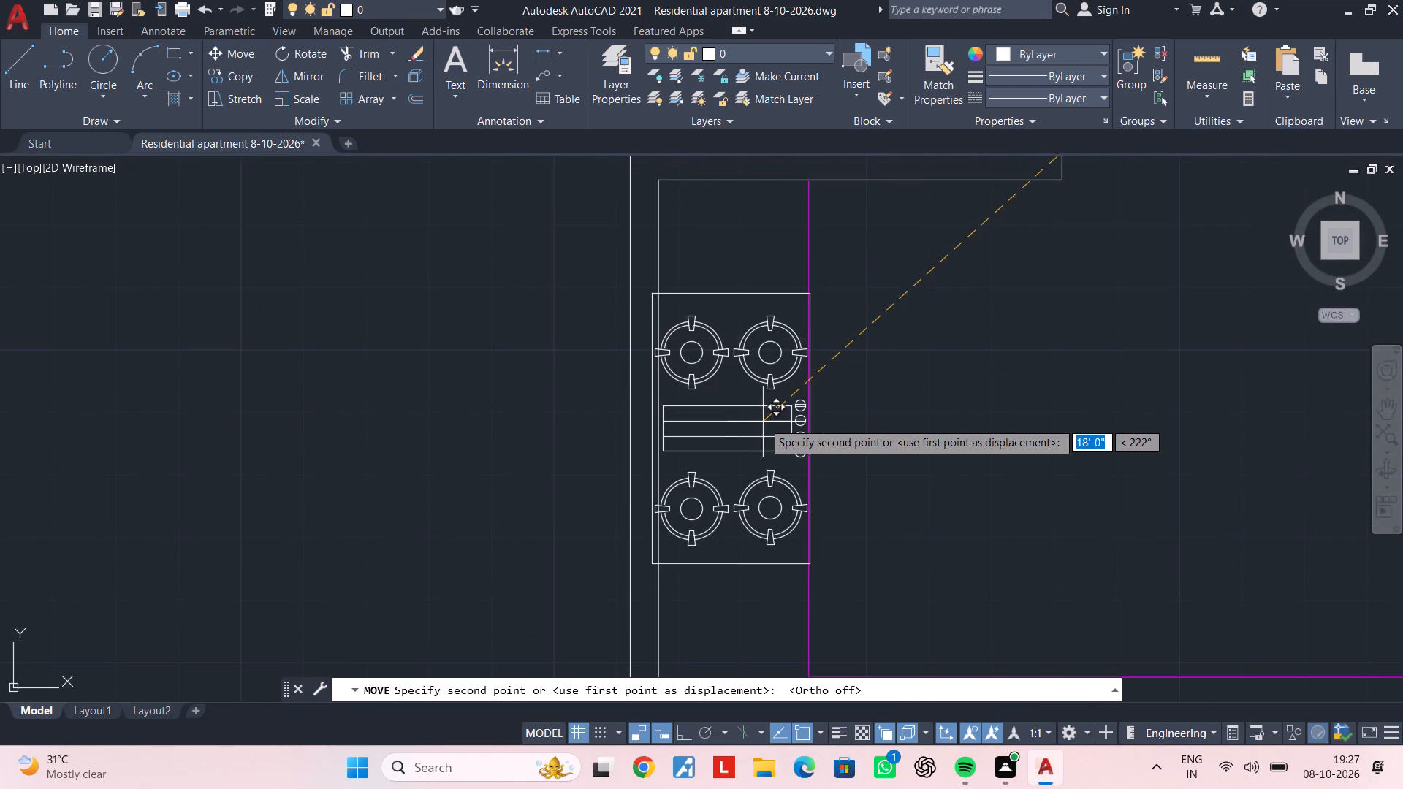
left_click(778, 429)
key("Escape")
key("Escape")
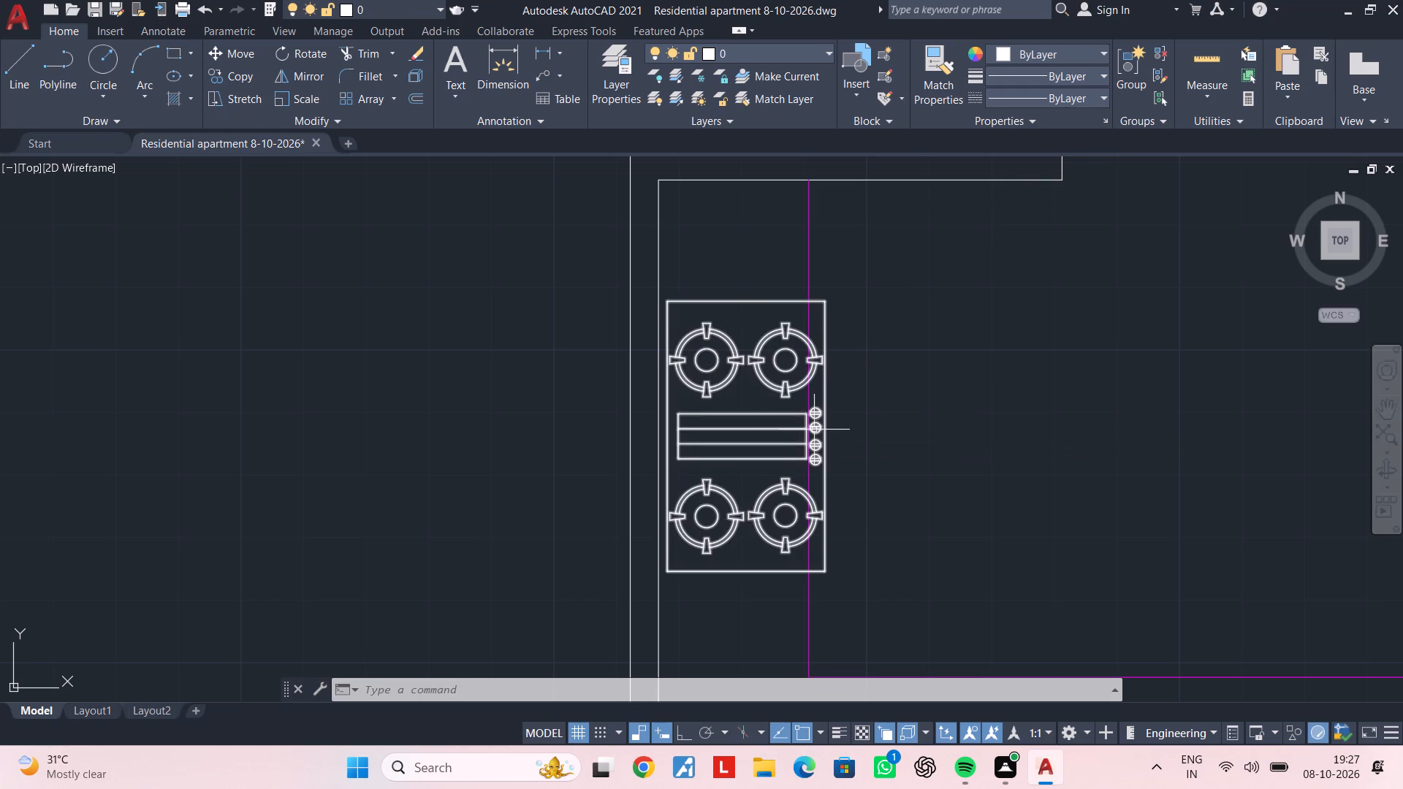
key("Escape")
Scale the cooktop down freehand about its west edge's midpoint so it fits within the magenta counter line.
left_click(757, 453)
left_click_drag(735, 454, 730, 462)
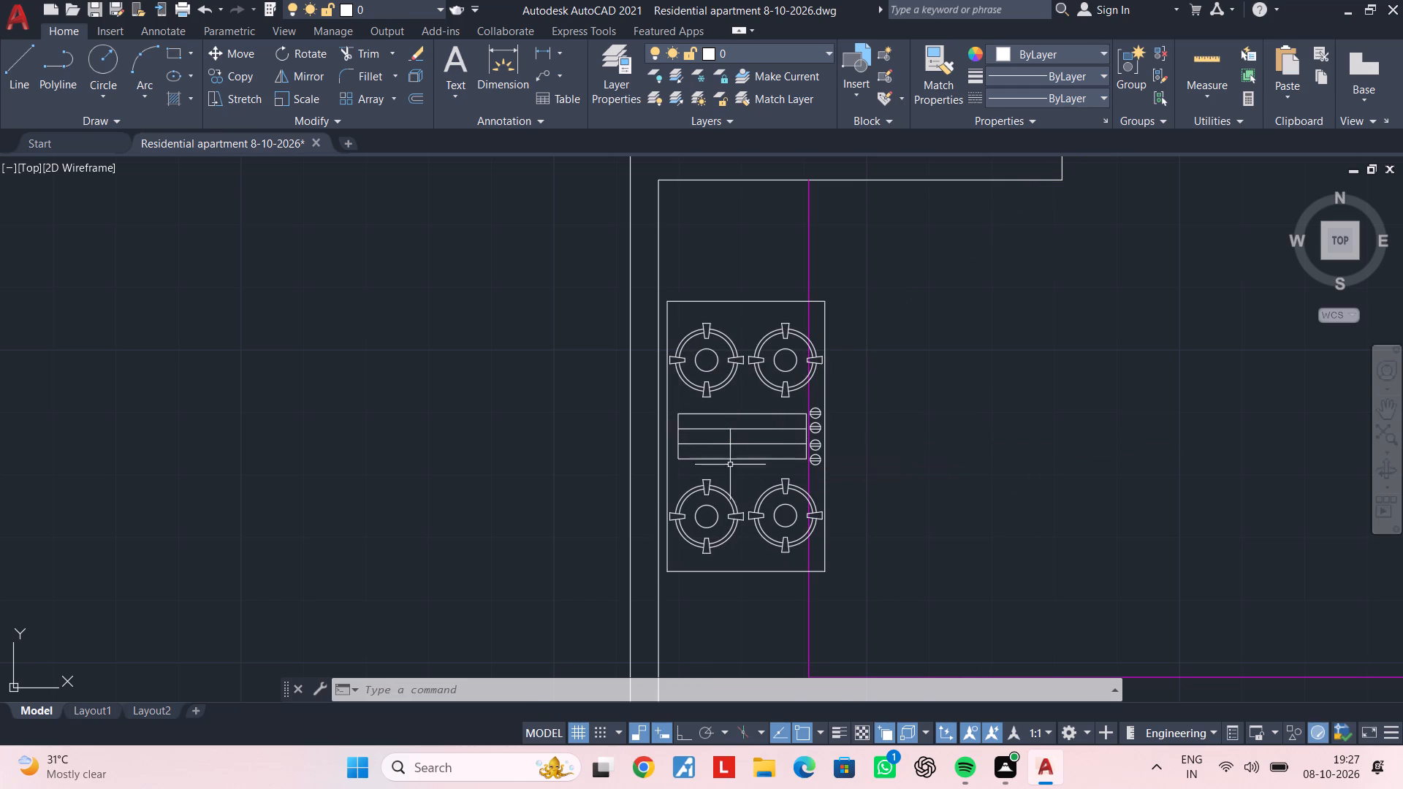
left_click(709, 483)
type("sc")
key("space")
scroll(678, 443, "up", 1)
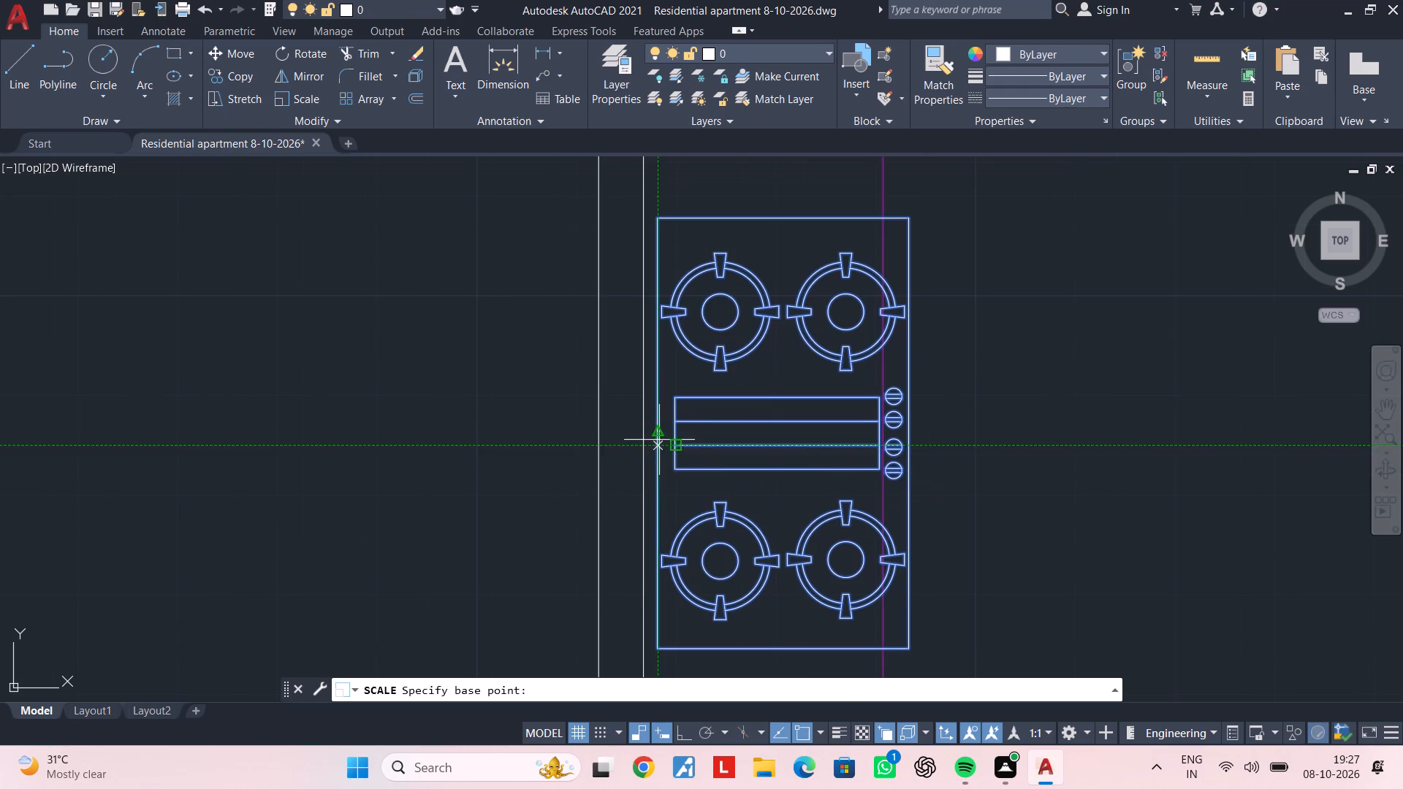
left_click(658, 430)
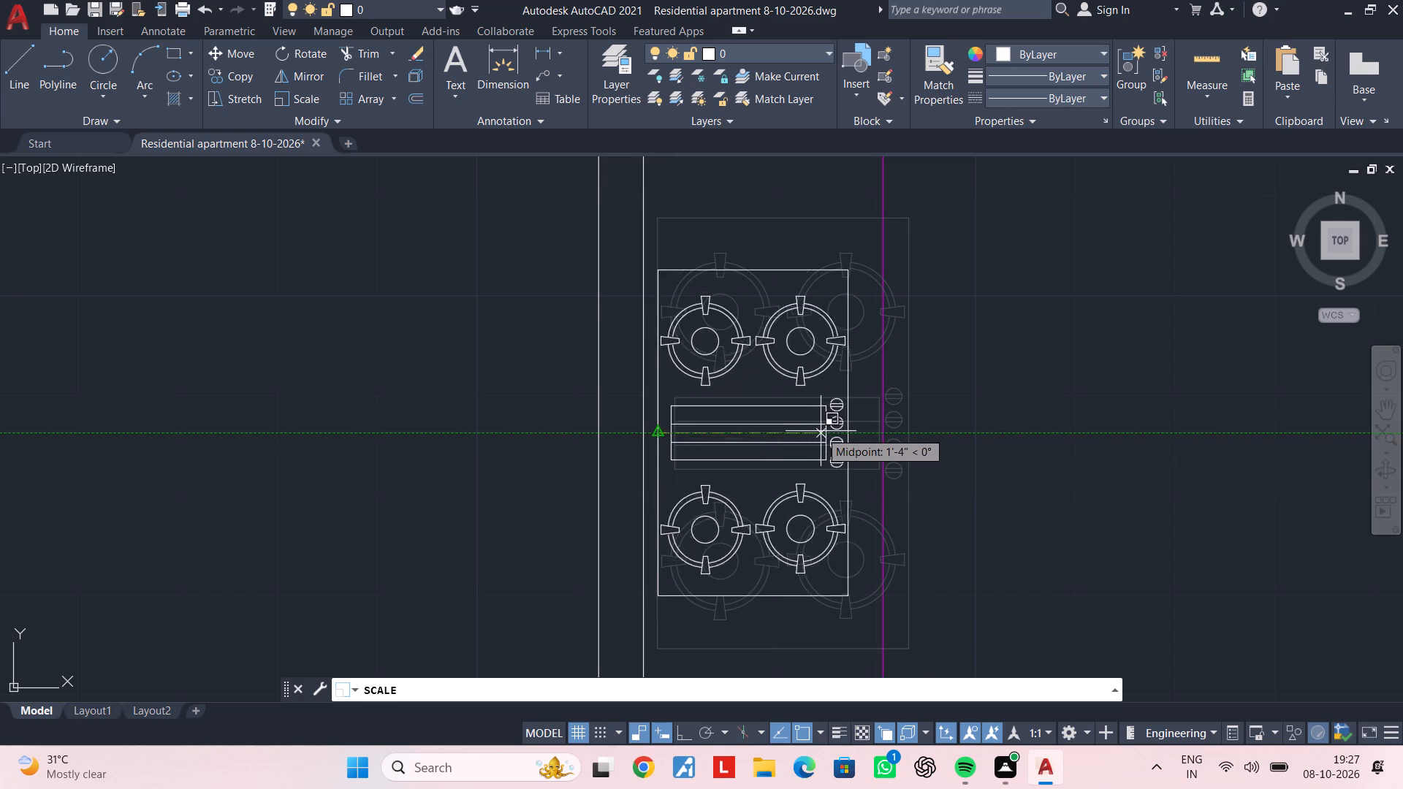
left_click(829, 431)
scroll(824, 437, "down", 2)
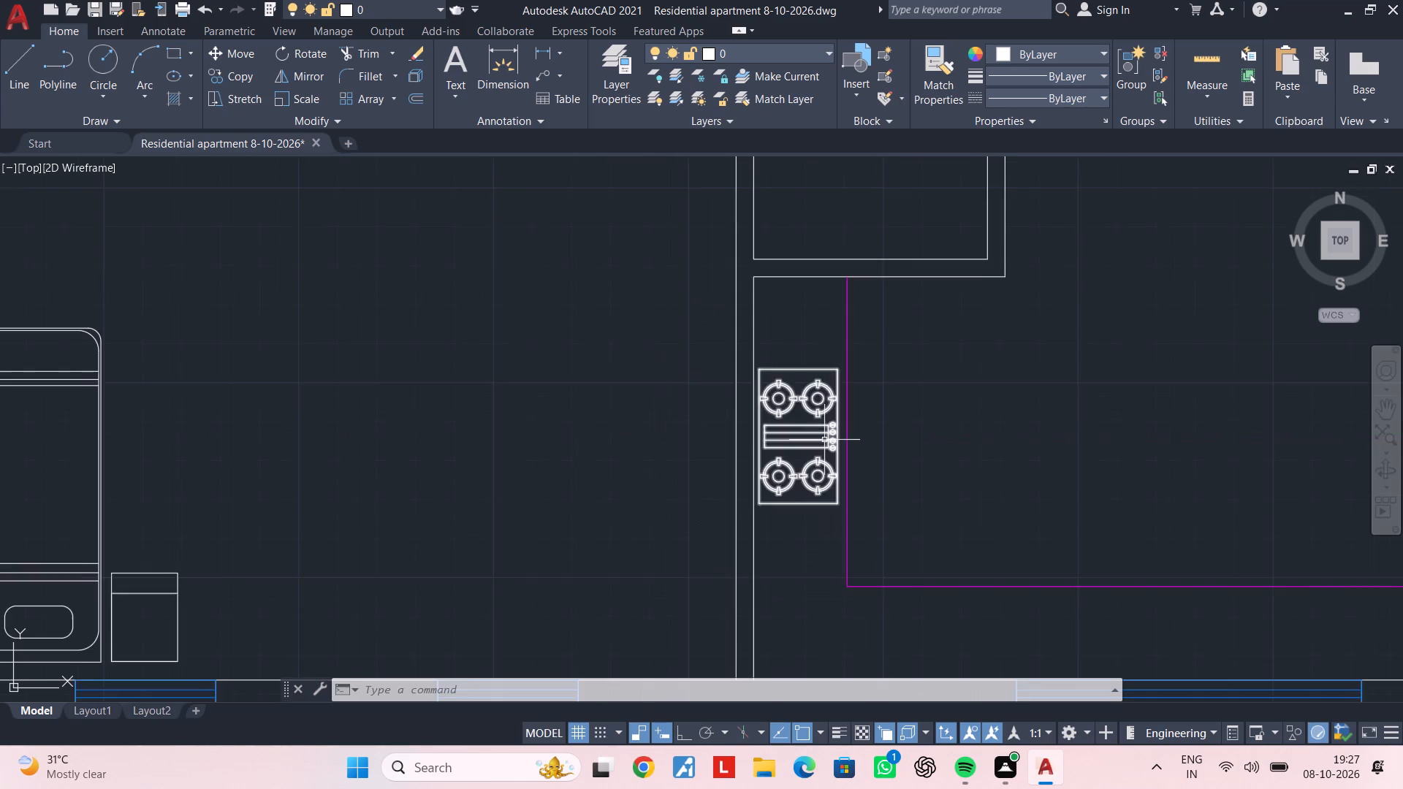
middle_click_drag(824, 441, 704, 419)
key("Escape")
middle_click_drag(686, 426, 713, 338)
key("Escape")
key("Escape")
key("Escape")
key("Escape")
Nudge the cooktop about 2 inches, centring it between the west wall and the magenta counter line.
left_click(701, 340)
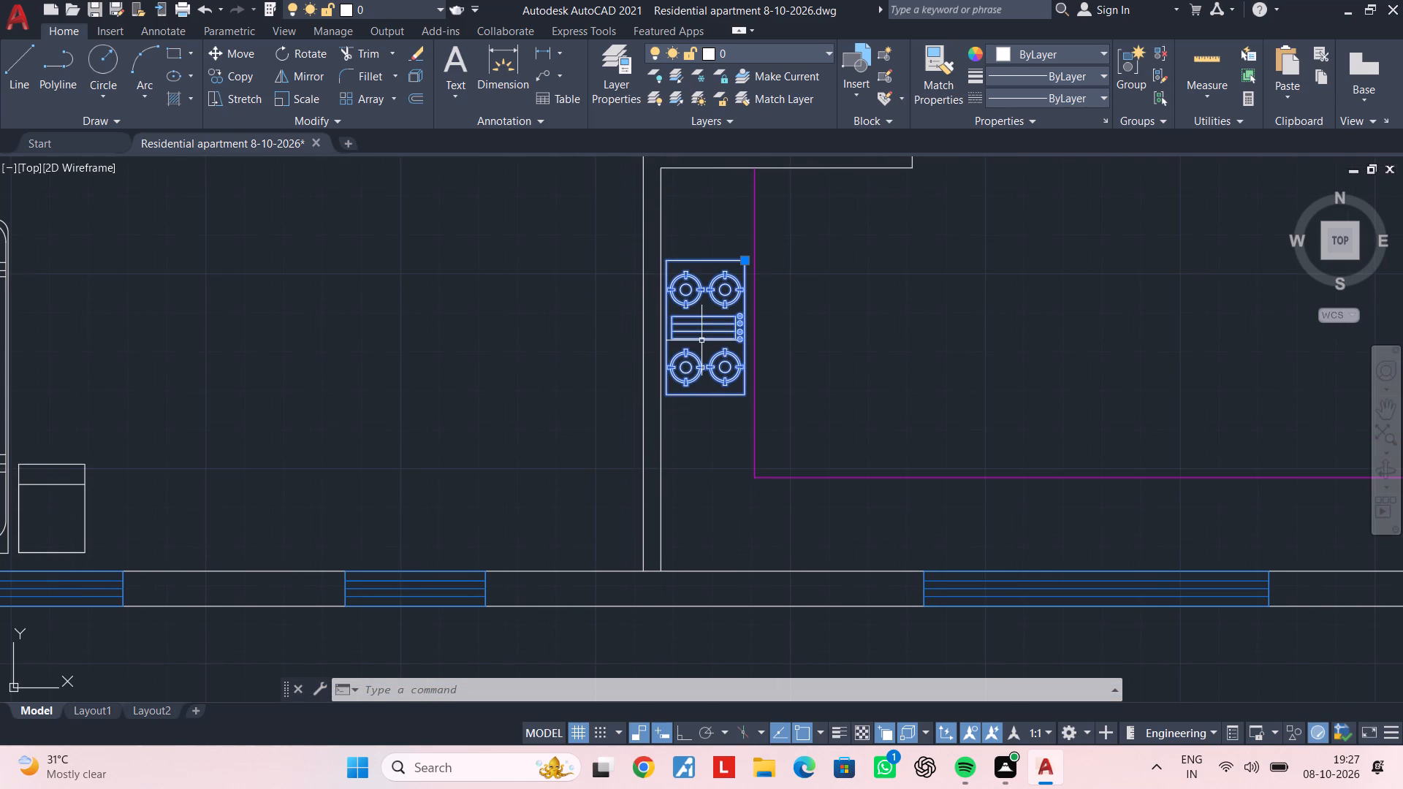
type("m")
key("space")
left_click(701, 340)
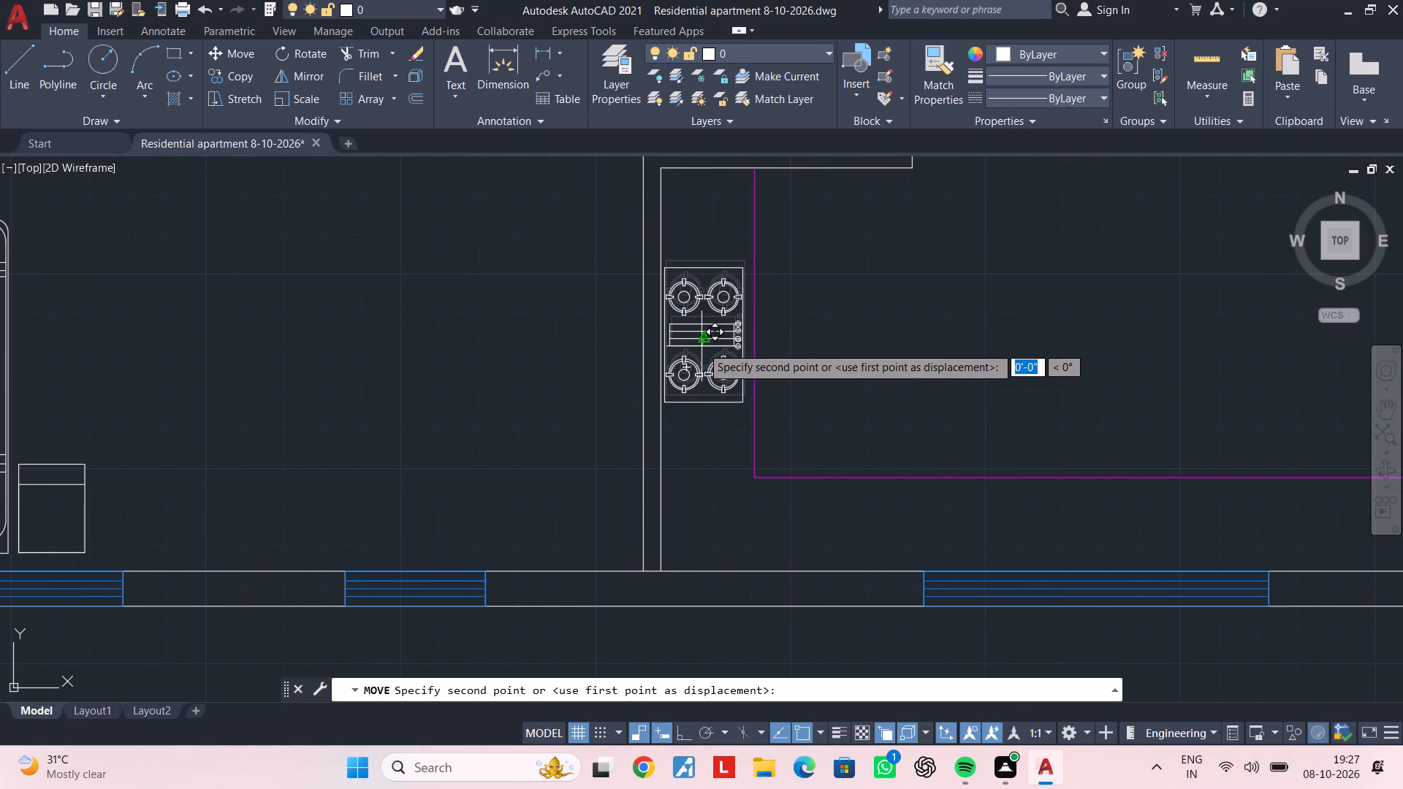
scroll(701, 346, "up", 1)
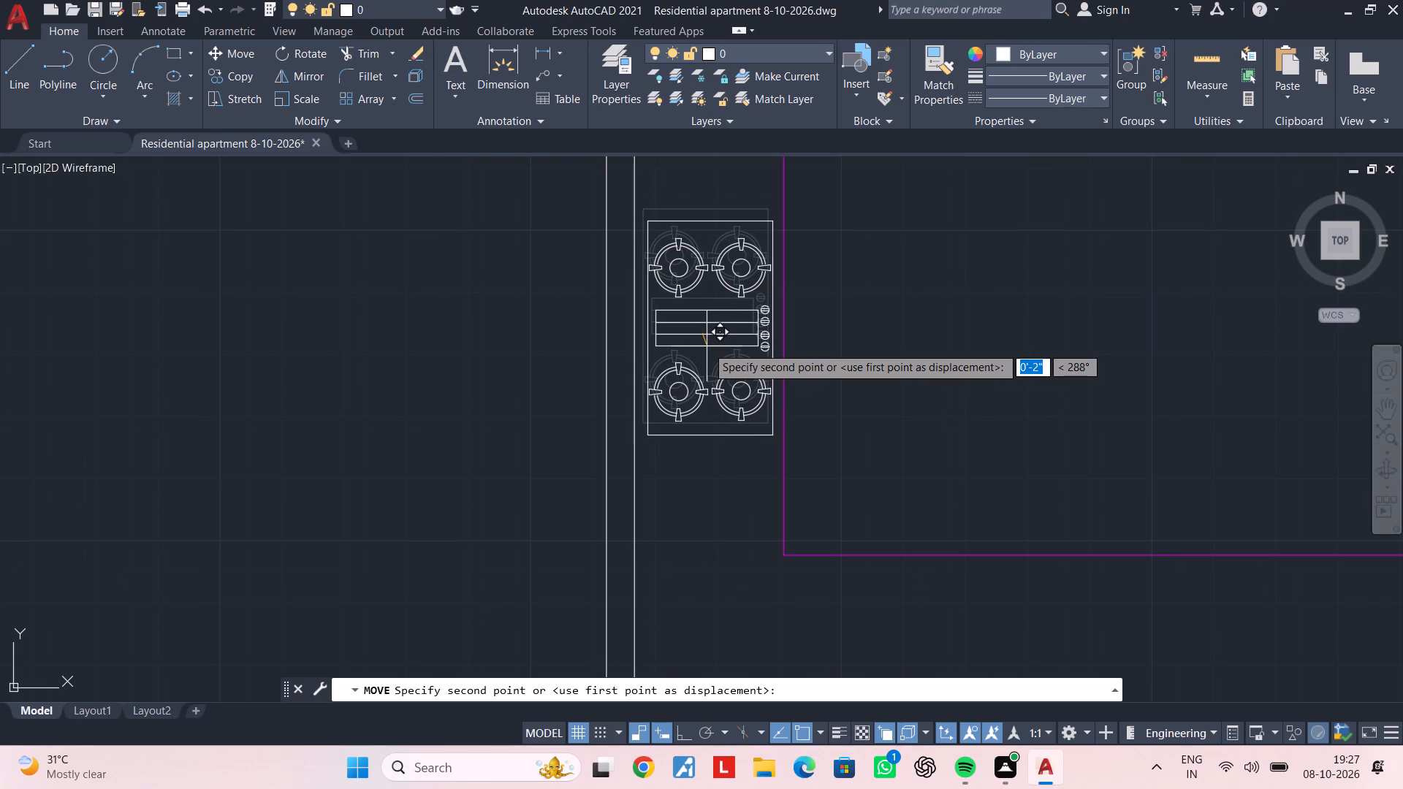
left_click(706, 346)
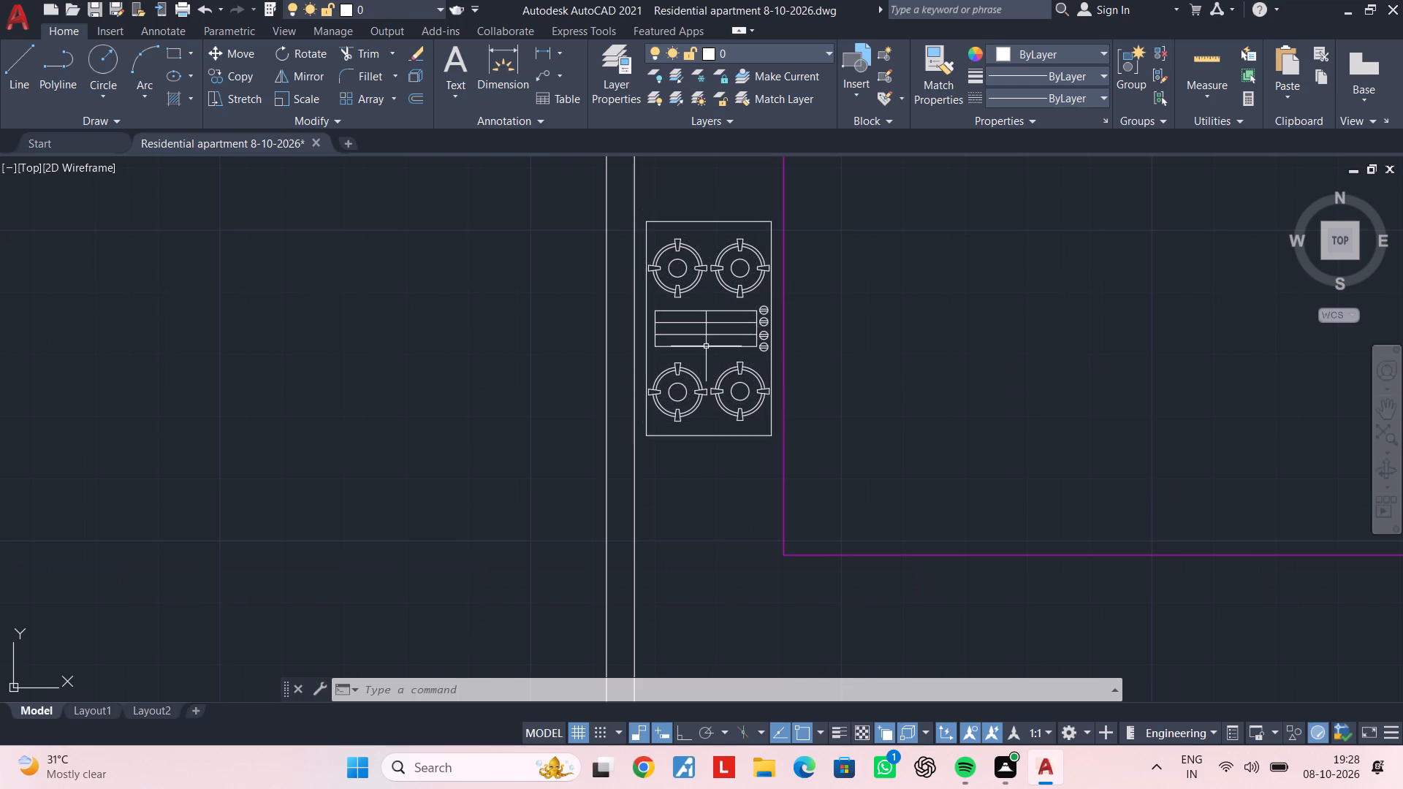
key("Escape")
scroll(706, 346, "down", 3)
middle_click(737, 351)
key("Escape")
key("Escape")
key("Escape")
Load the blocks of the 04-01-cad-blocks-net-kitchen-sink drawing in DesignCenter.
type("adc")
key("space")
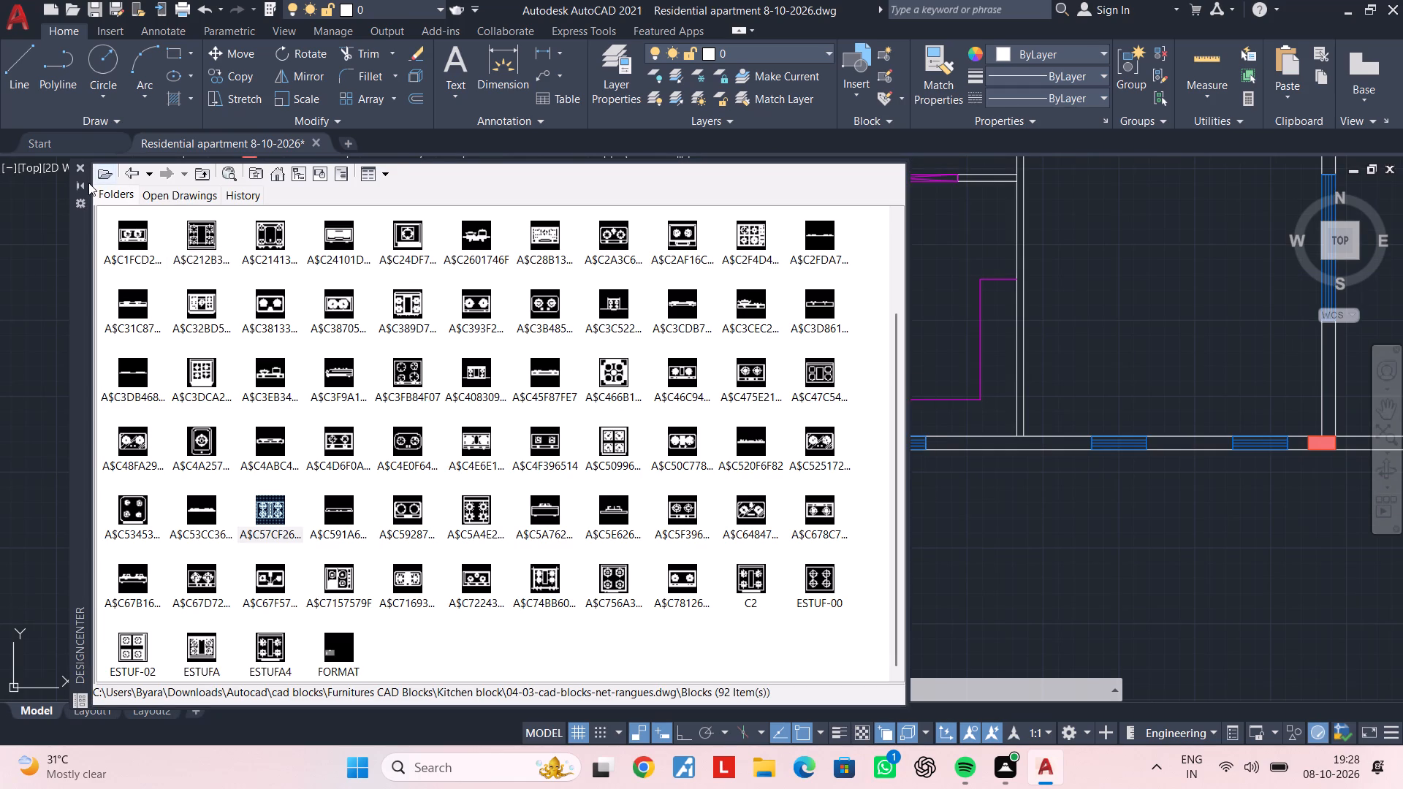
left_click(97, 180)
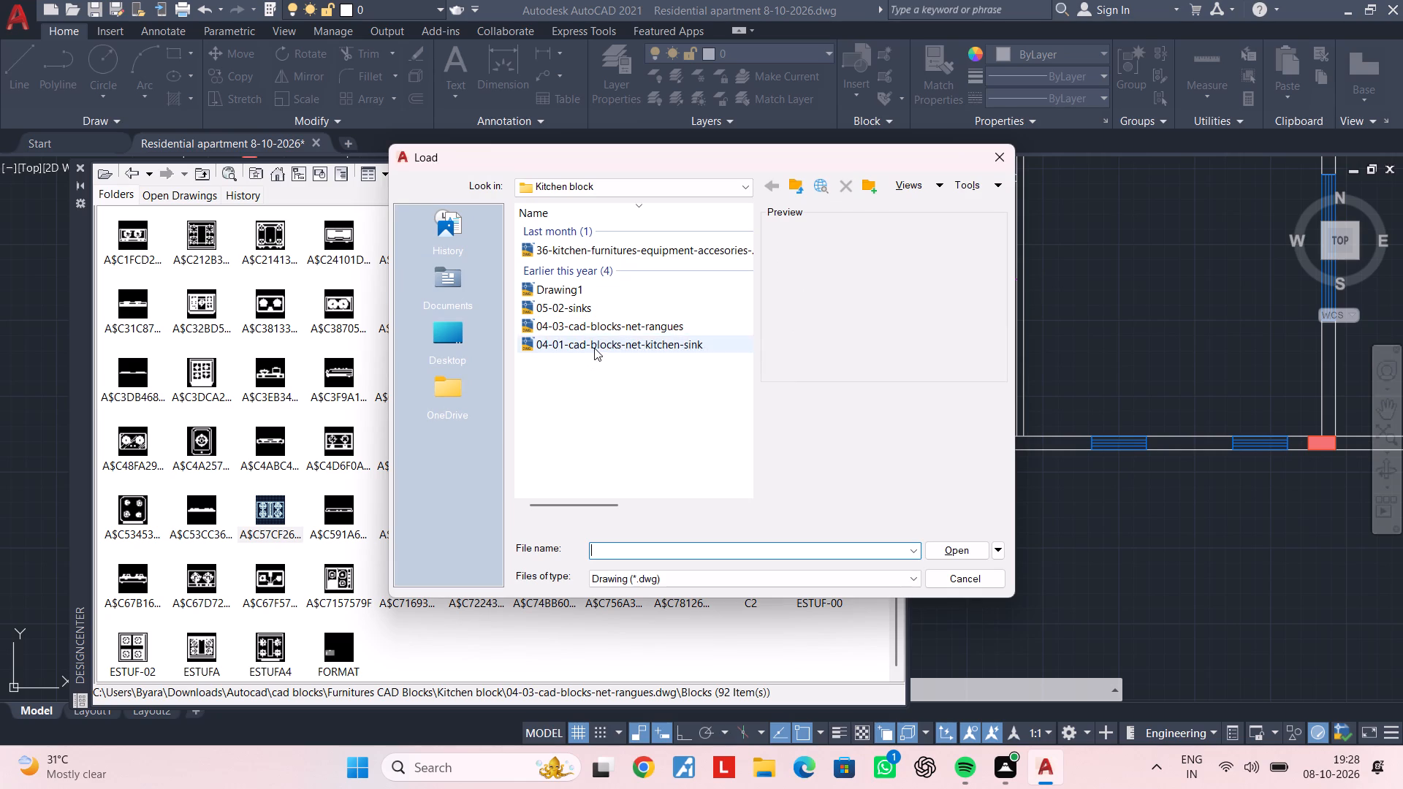
double_click(594, 348)
double_click(141, 216)
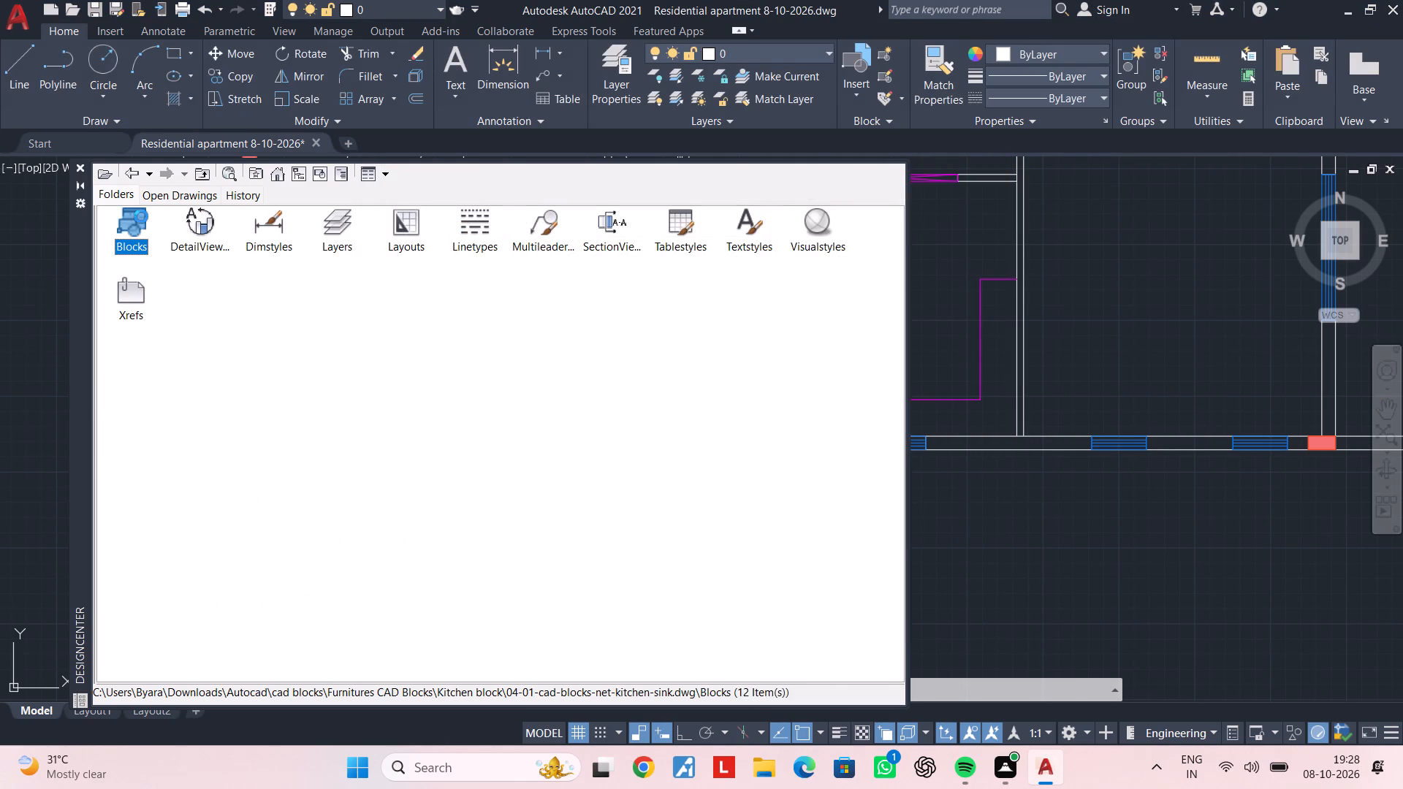
scroll(168, 210, "down", 1)
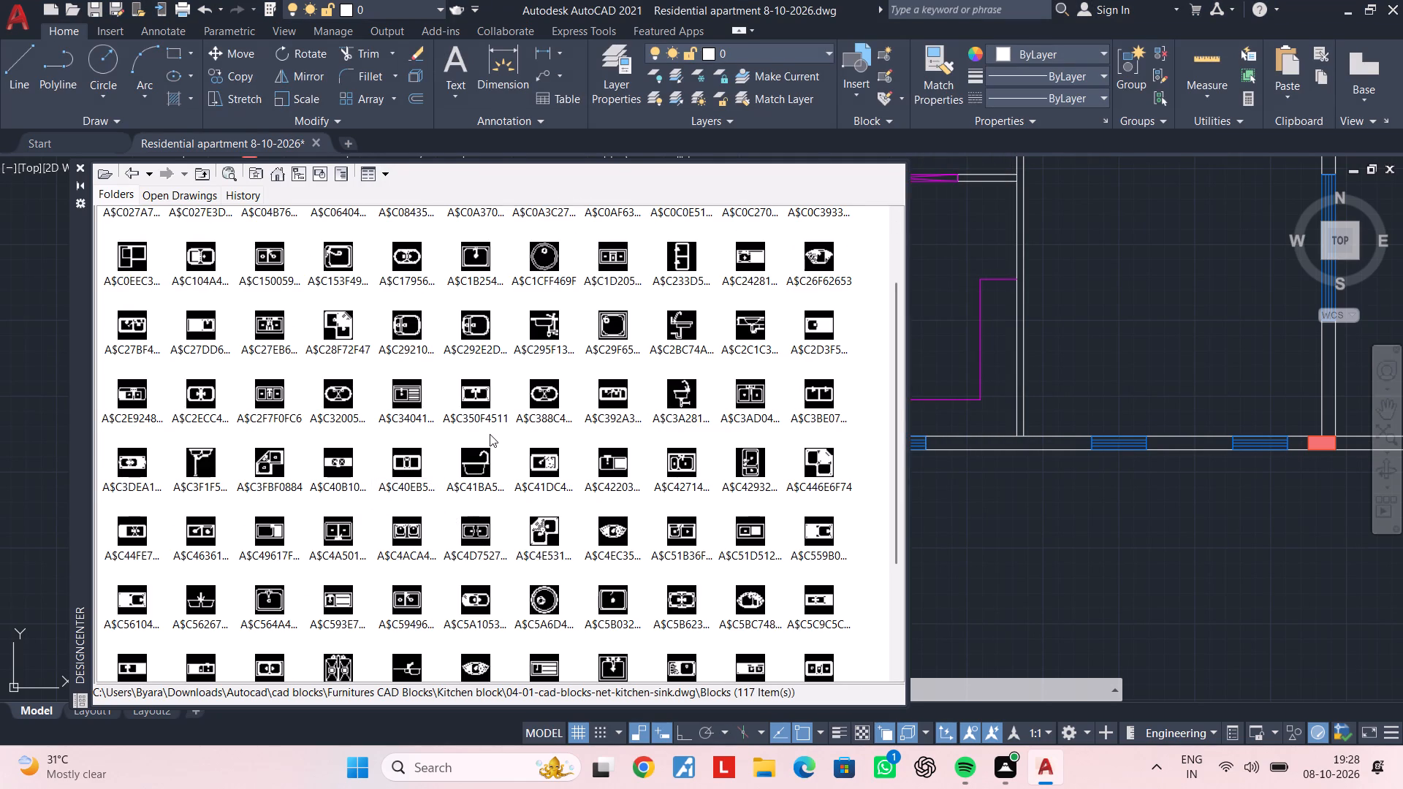
Insert the single-bowl drainboard sink block A$C3404121D near the kitchen's southeast corner and close DesignCenter.
double_click(399, 391)
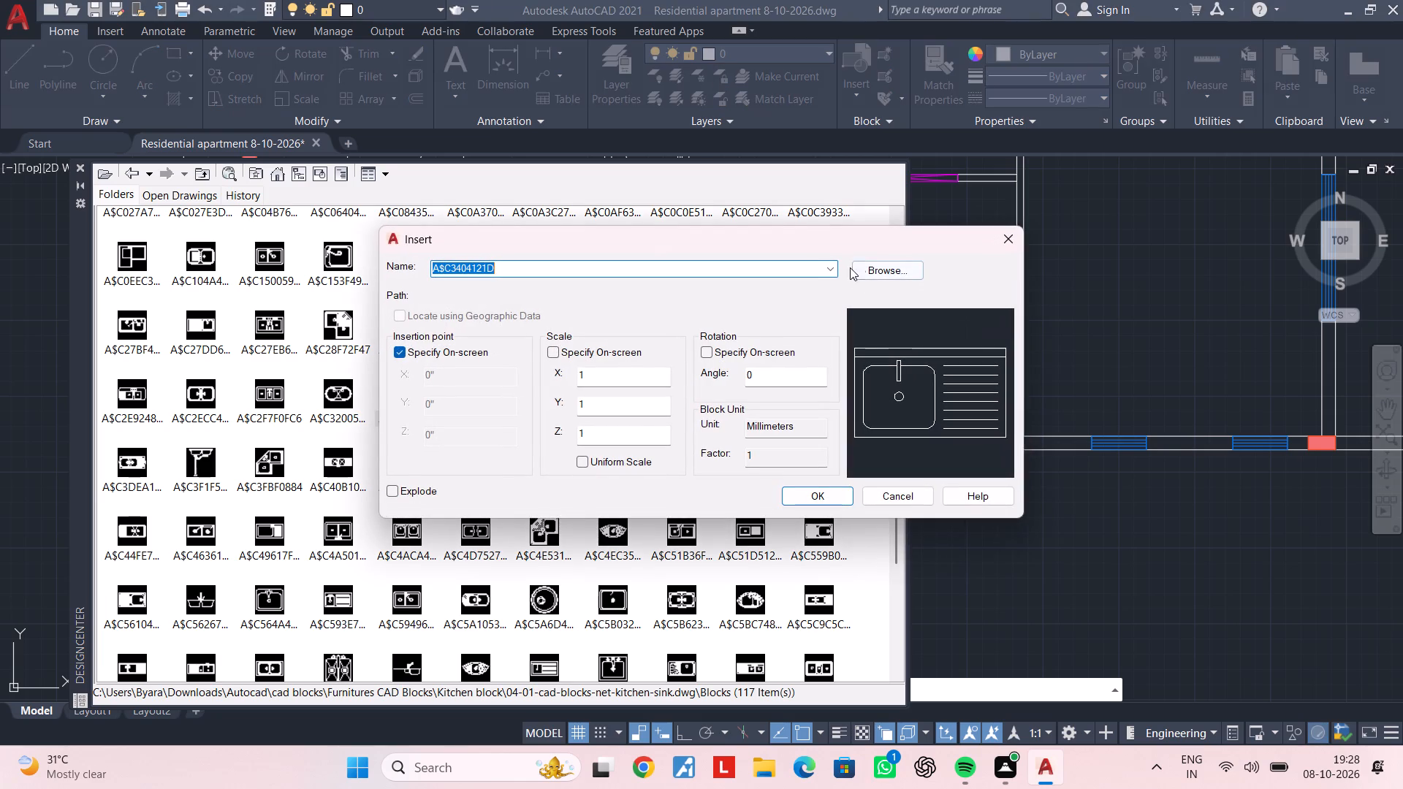
left_click(1002, 239)
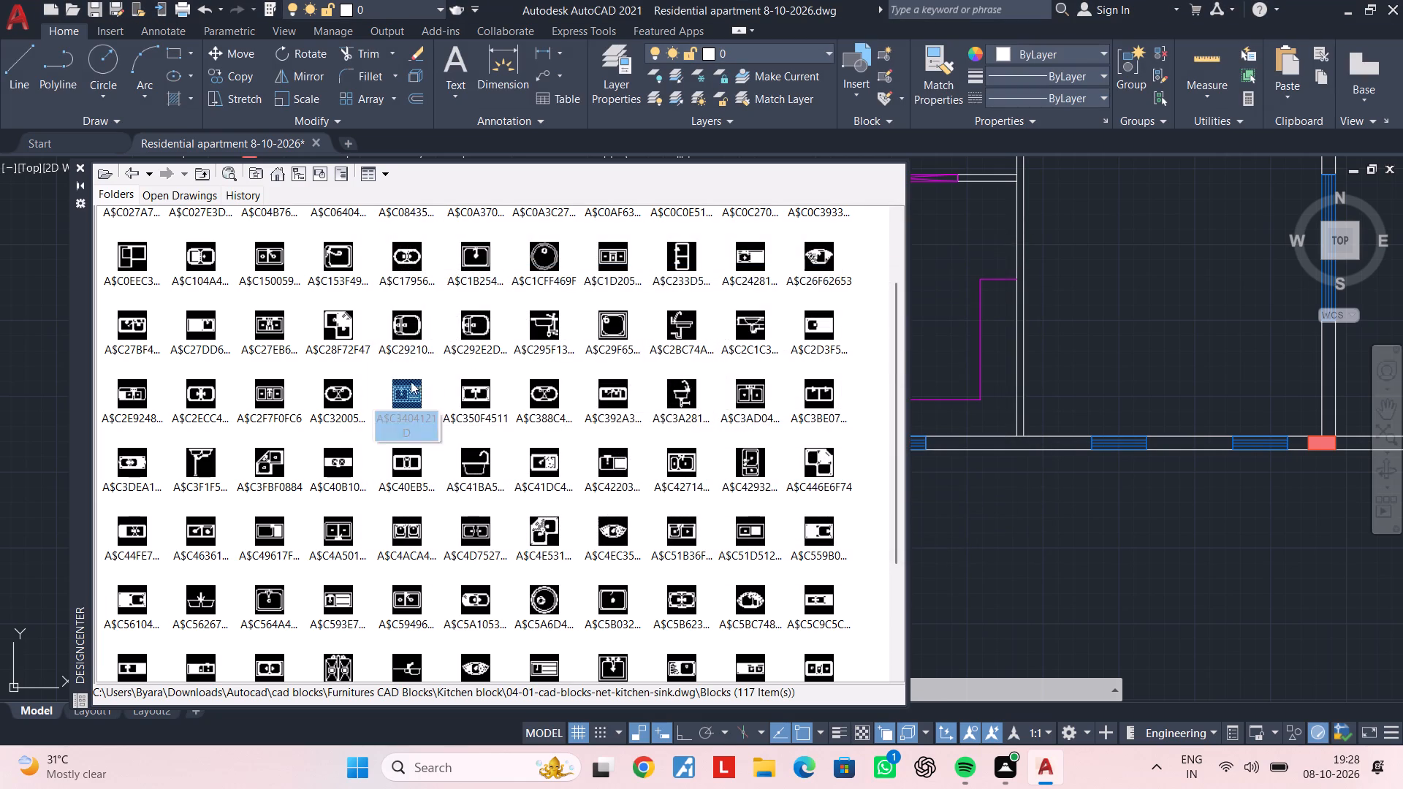
left_click_drag(403, 384, 1007, 438)
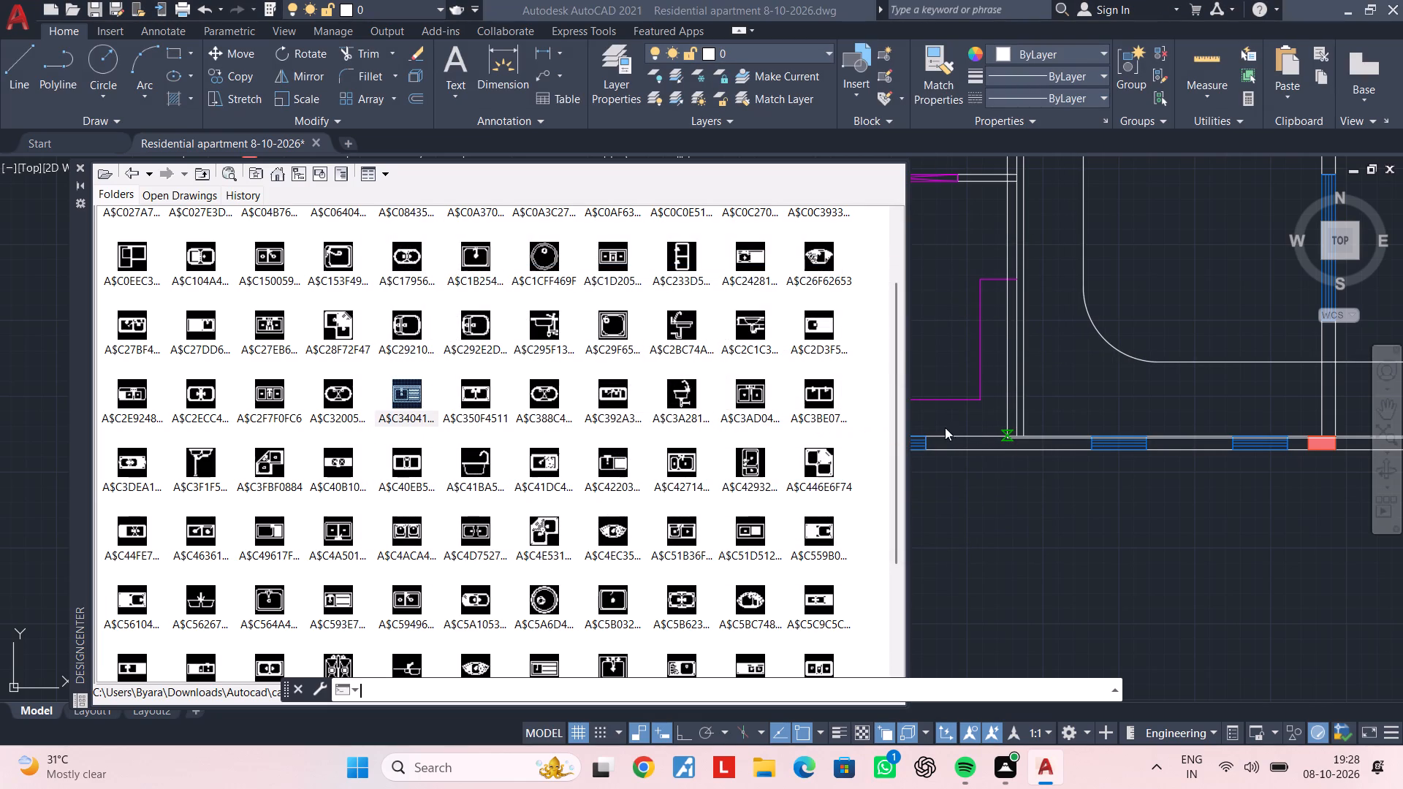
left_click(85, 171)
key("Escape")
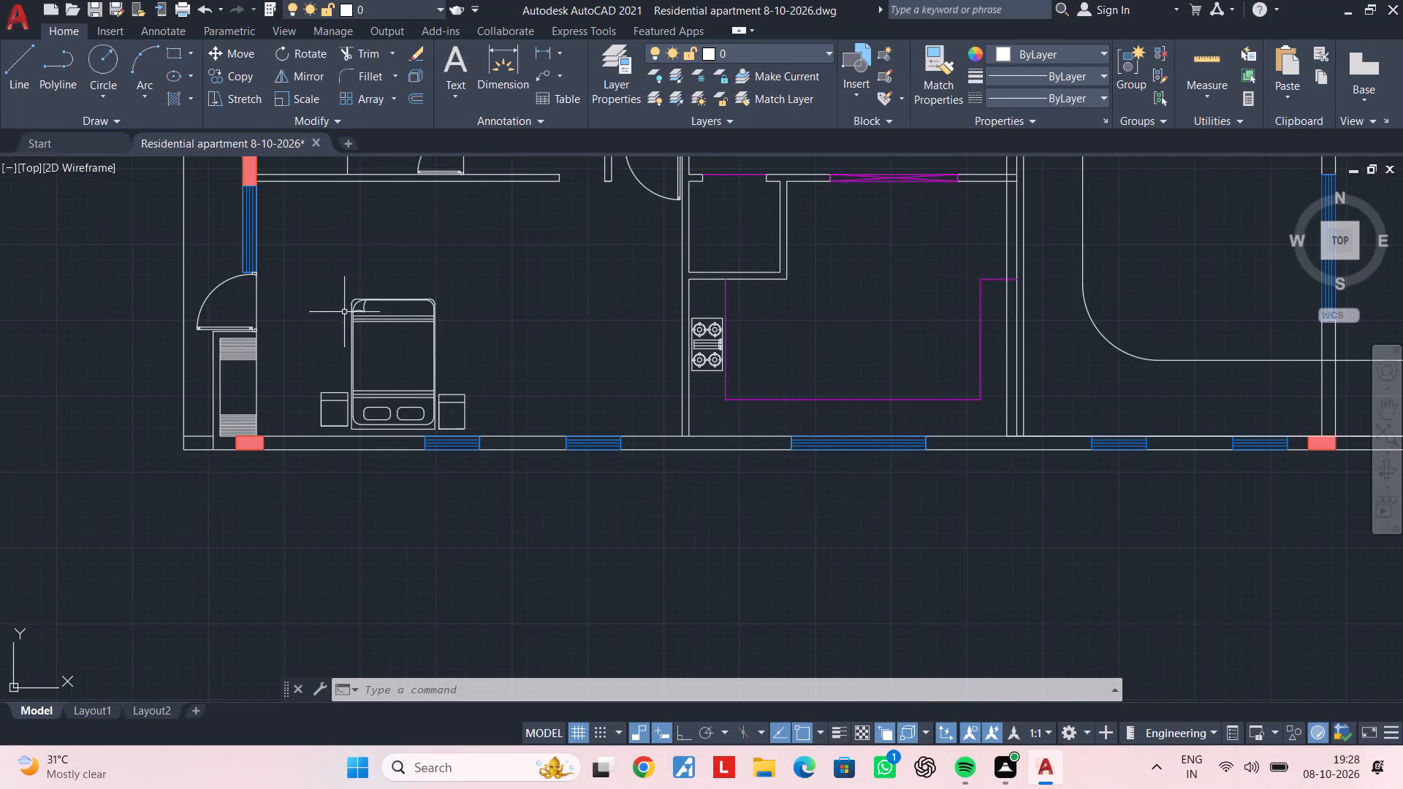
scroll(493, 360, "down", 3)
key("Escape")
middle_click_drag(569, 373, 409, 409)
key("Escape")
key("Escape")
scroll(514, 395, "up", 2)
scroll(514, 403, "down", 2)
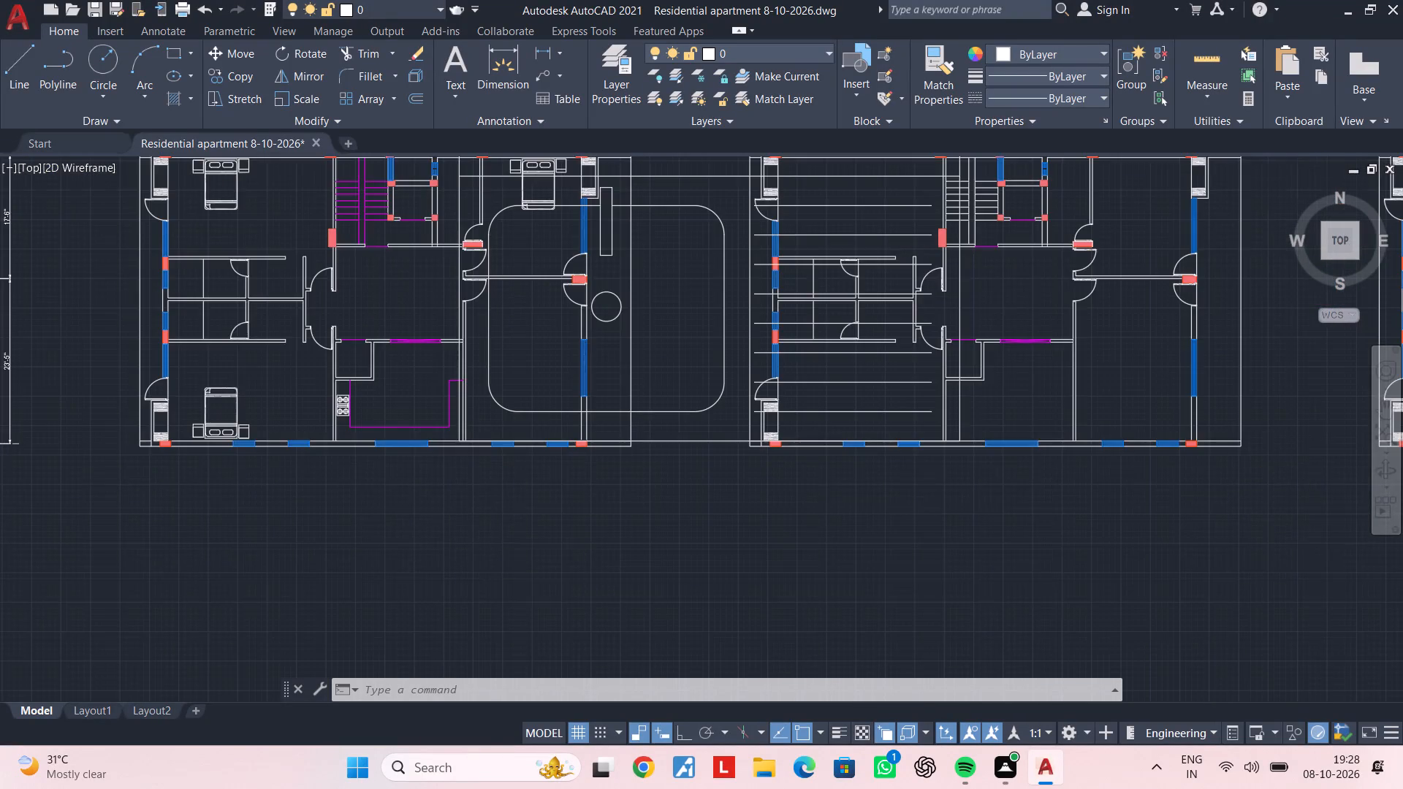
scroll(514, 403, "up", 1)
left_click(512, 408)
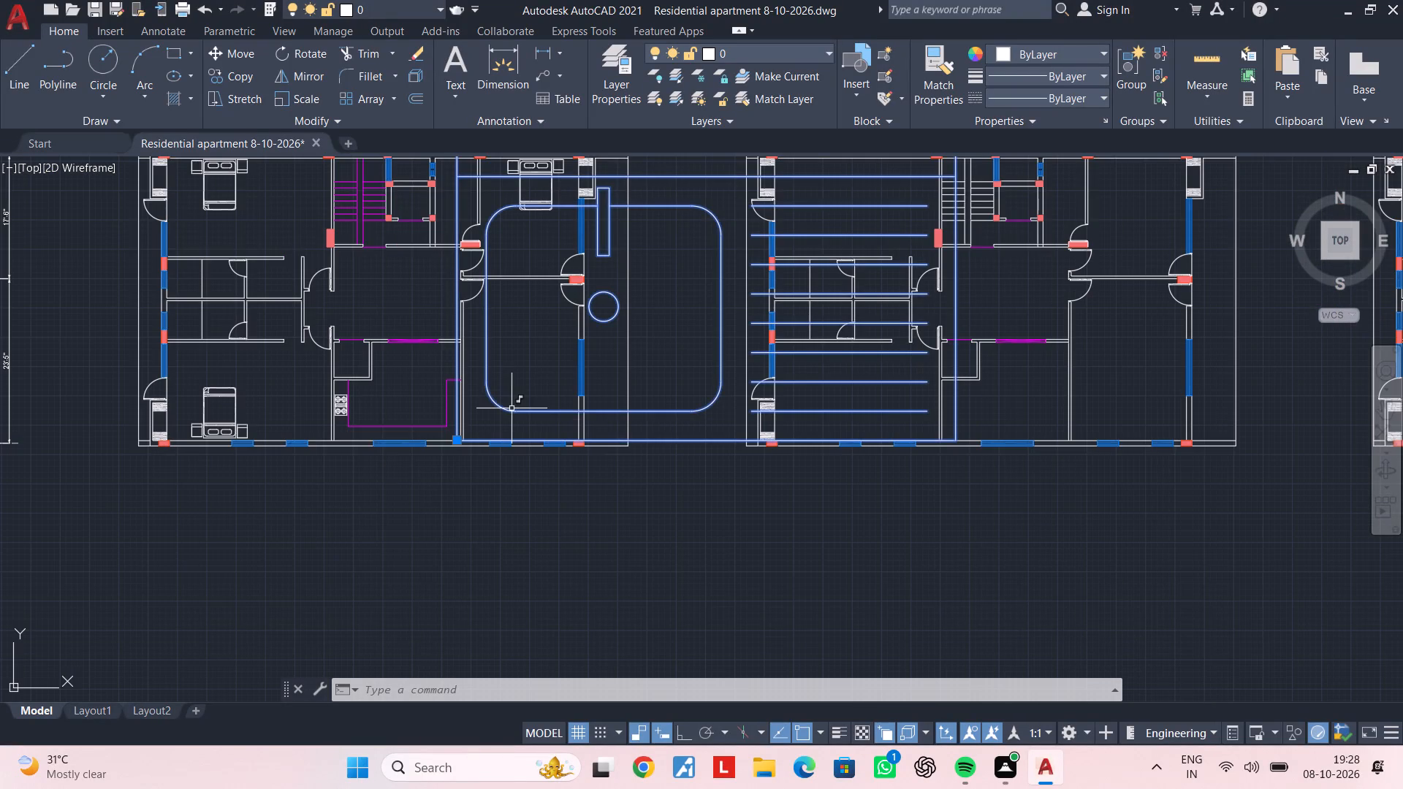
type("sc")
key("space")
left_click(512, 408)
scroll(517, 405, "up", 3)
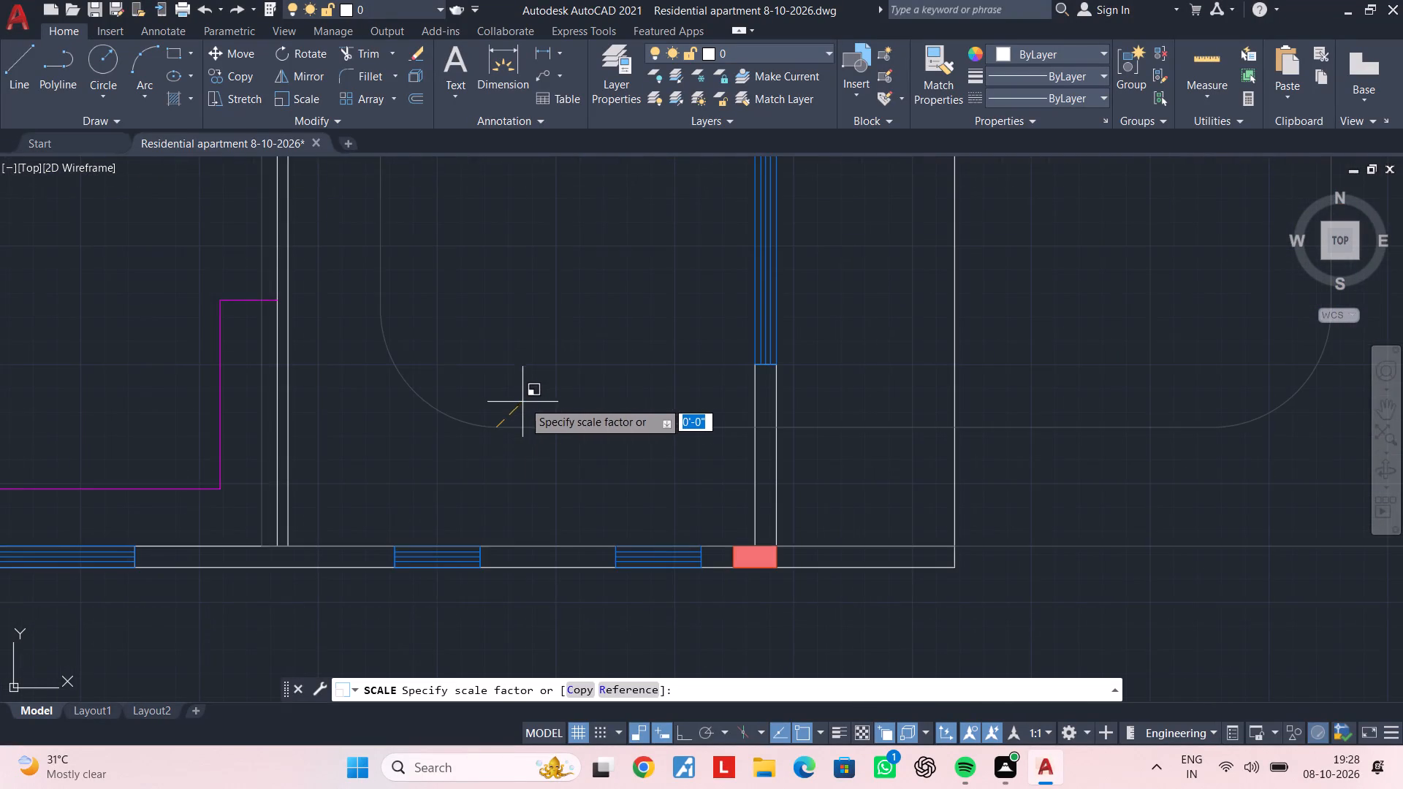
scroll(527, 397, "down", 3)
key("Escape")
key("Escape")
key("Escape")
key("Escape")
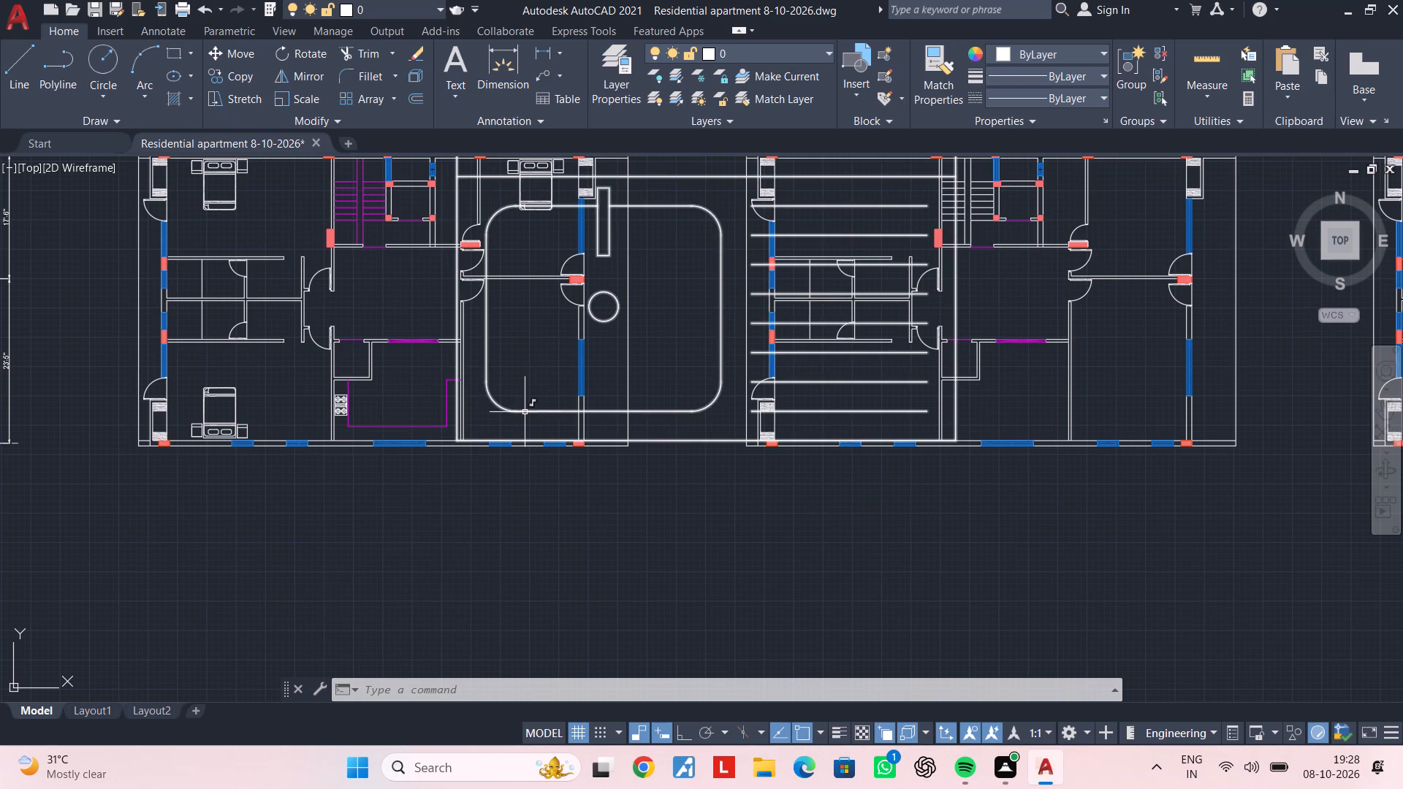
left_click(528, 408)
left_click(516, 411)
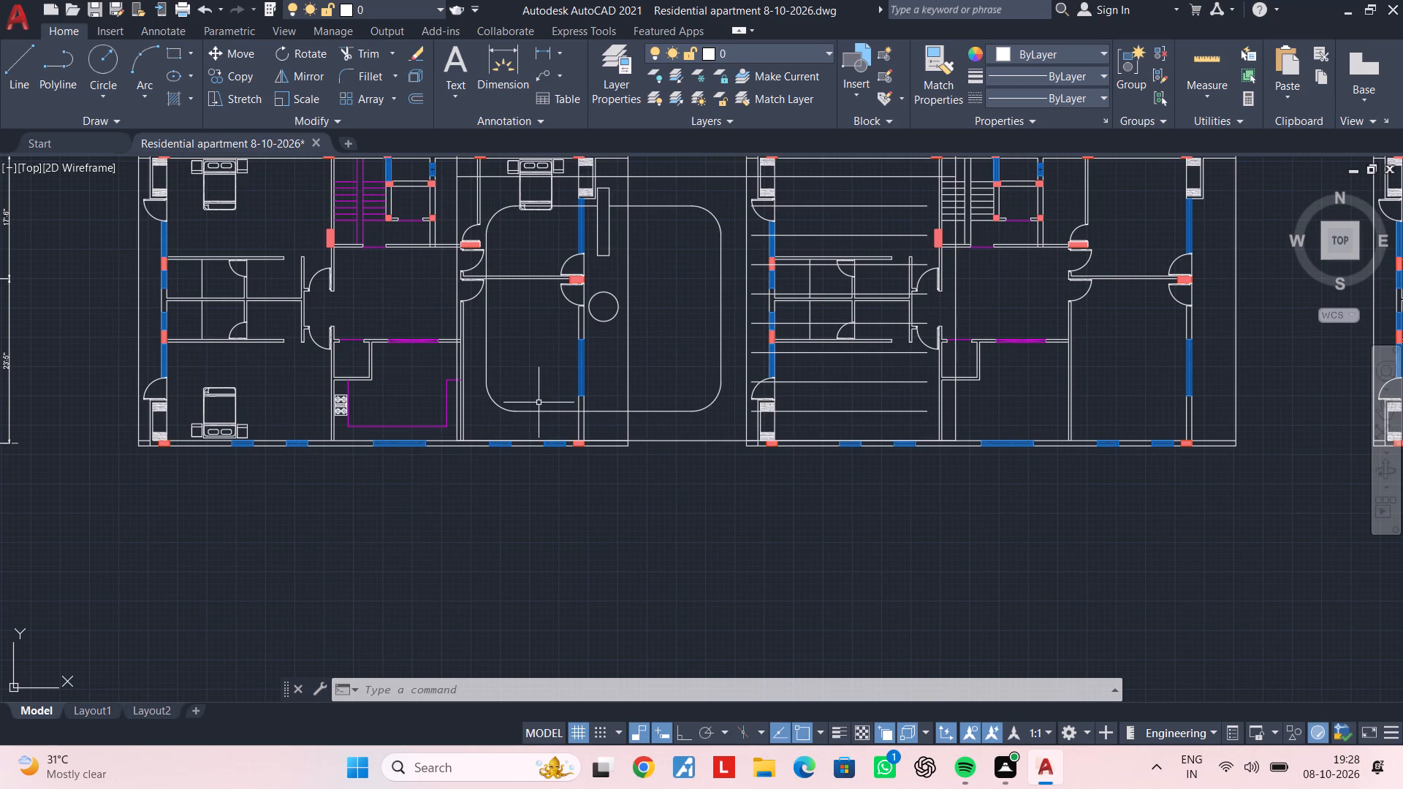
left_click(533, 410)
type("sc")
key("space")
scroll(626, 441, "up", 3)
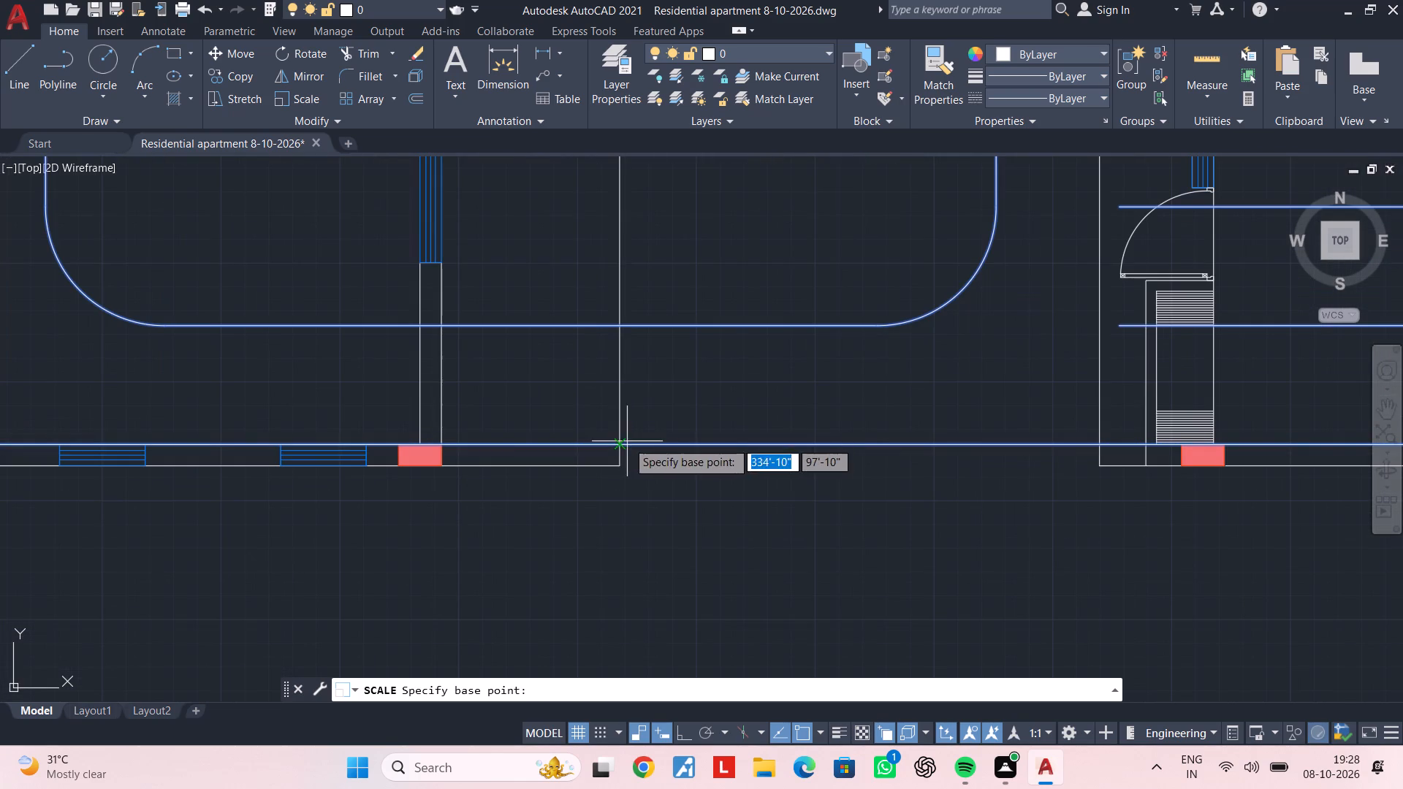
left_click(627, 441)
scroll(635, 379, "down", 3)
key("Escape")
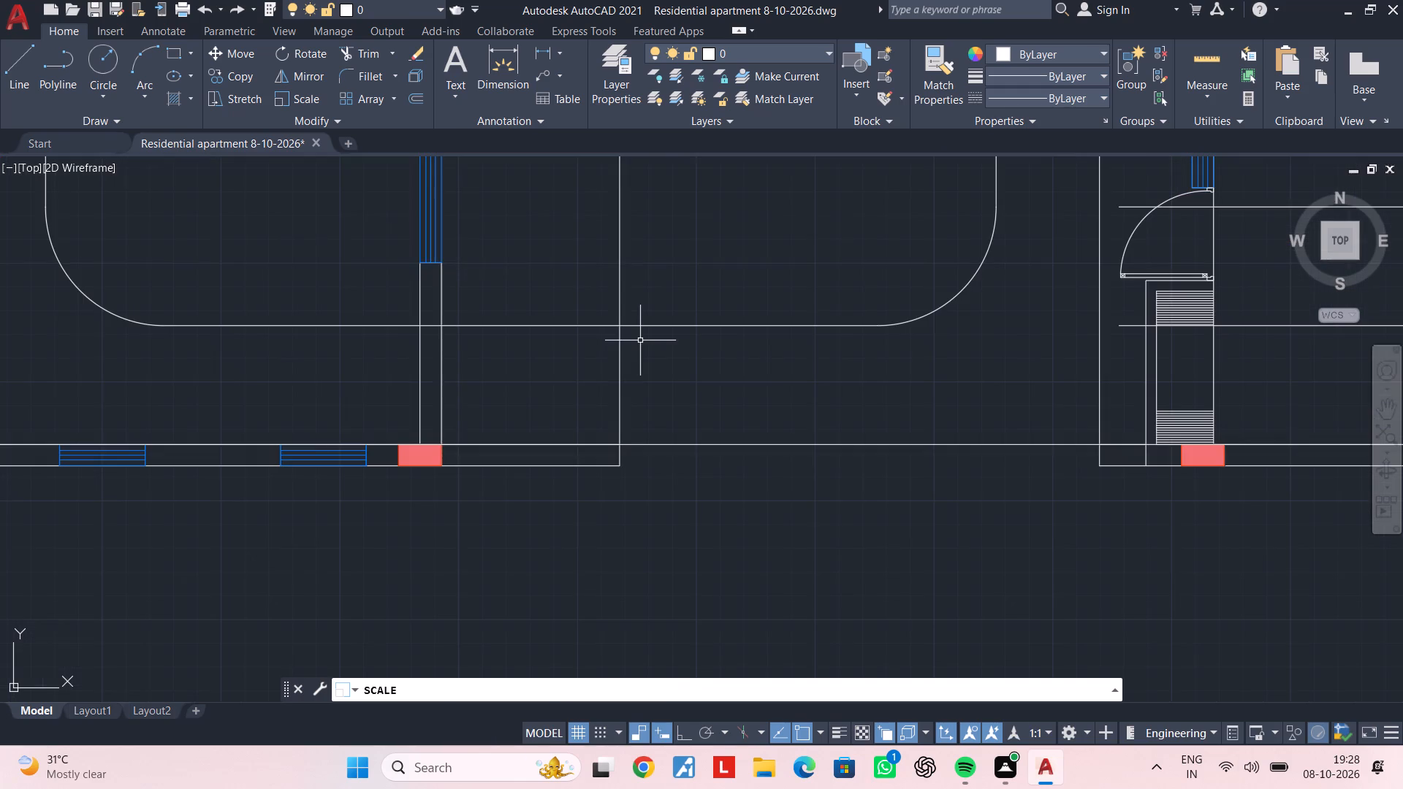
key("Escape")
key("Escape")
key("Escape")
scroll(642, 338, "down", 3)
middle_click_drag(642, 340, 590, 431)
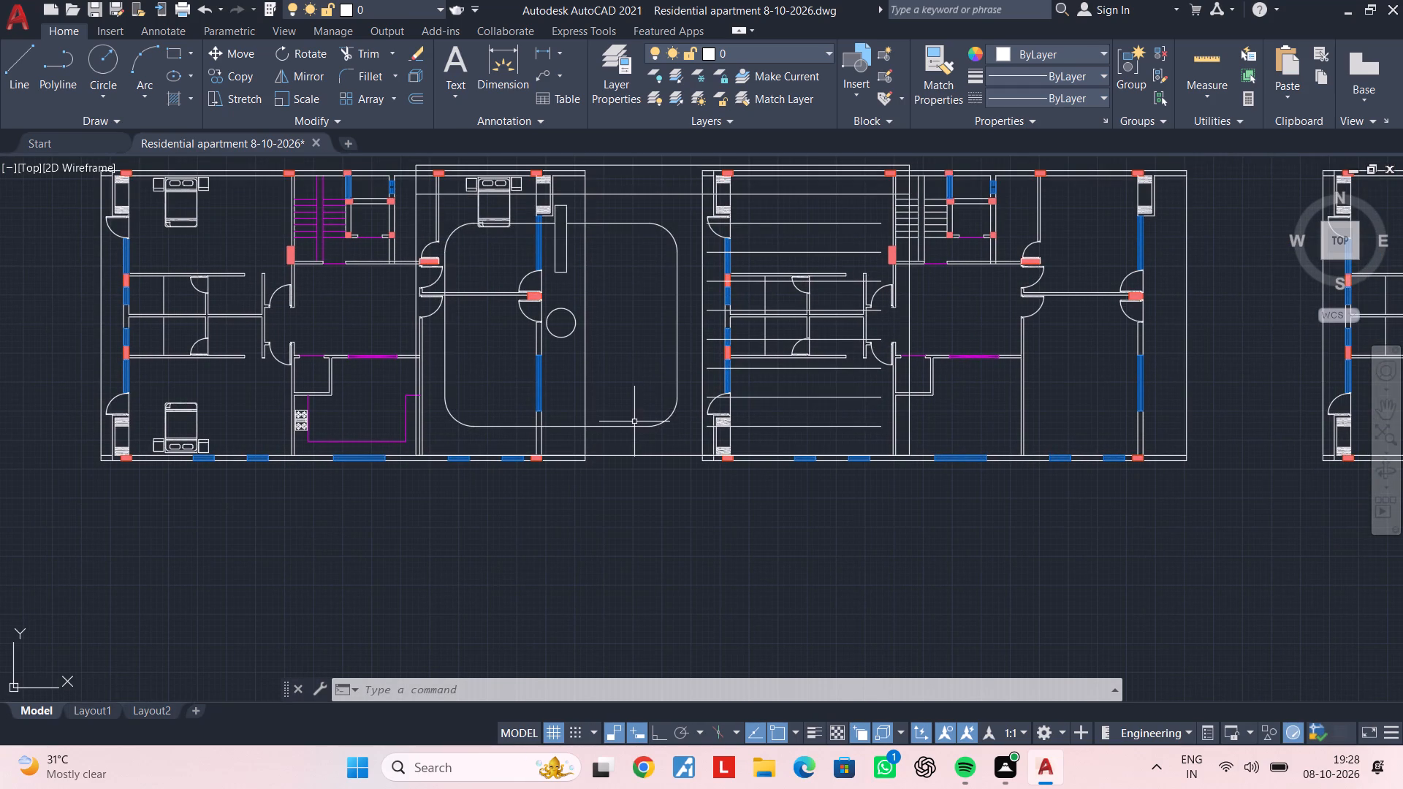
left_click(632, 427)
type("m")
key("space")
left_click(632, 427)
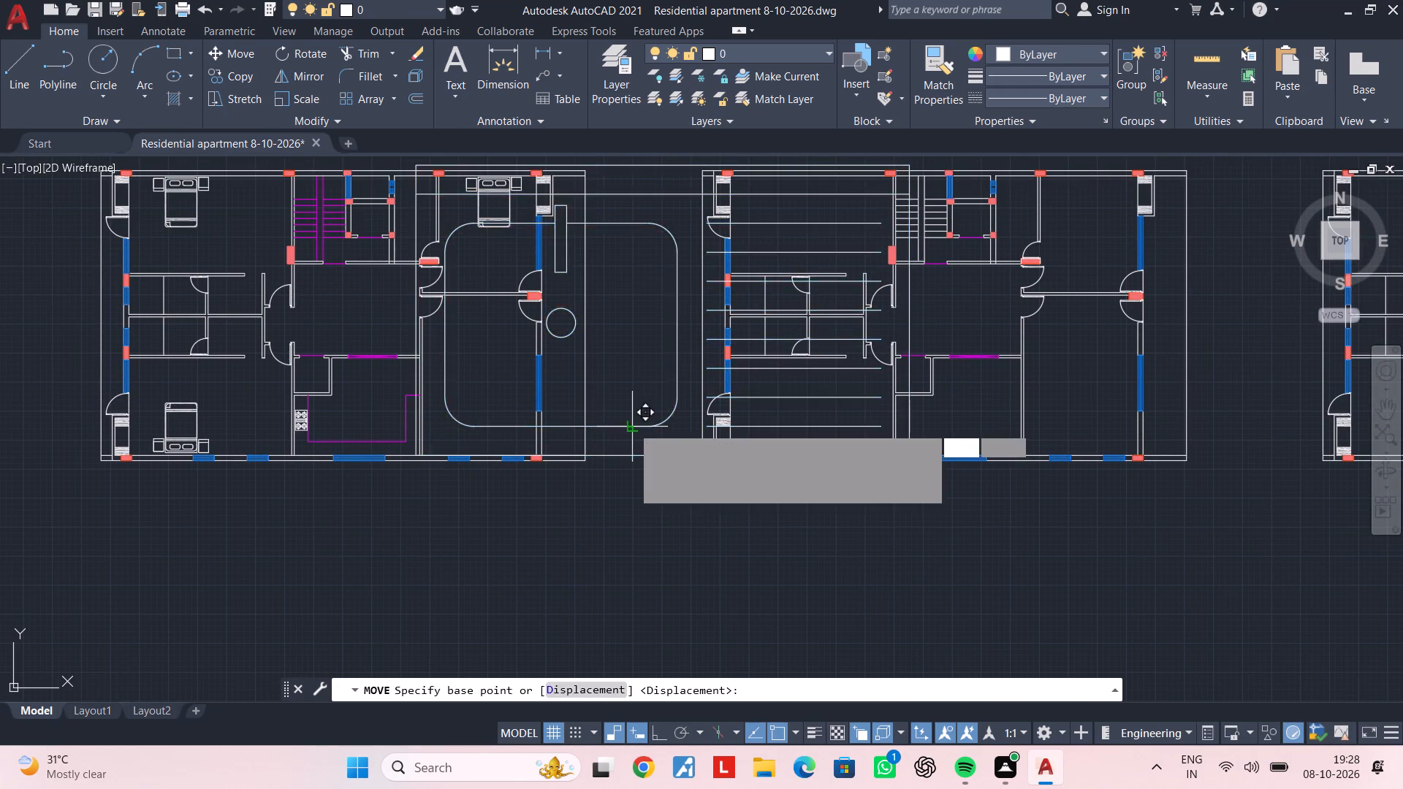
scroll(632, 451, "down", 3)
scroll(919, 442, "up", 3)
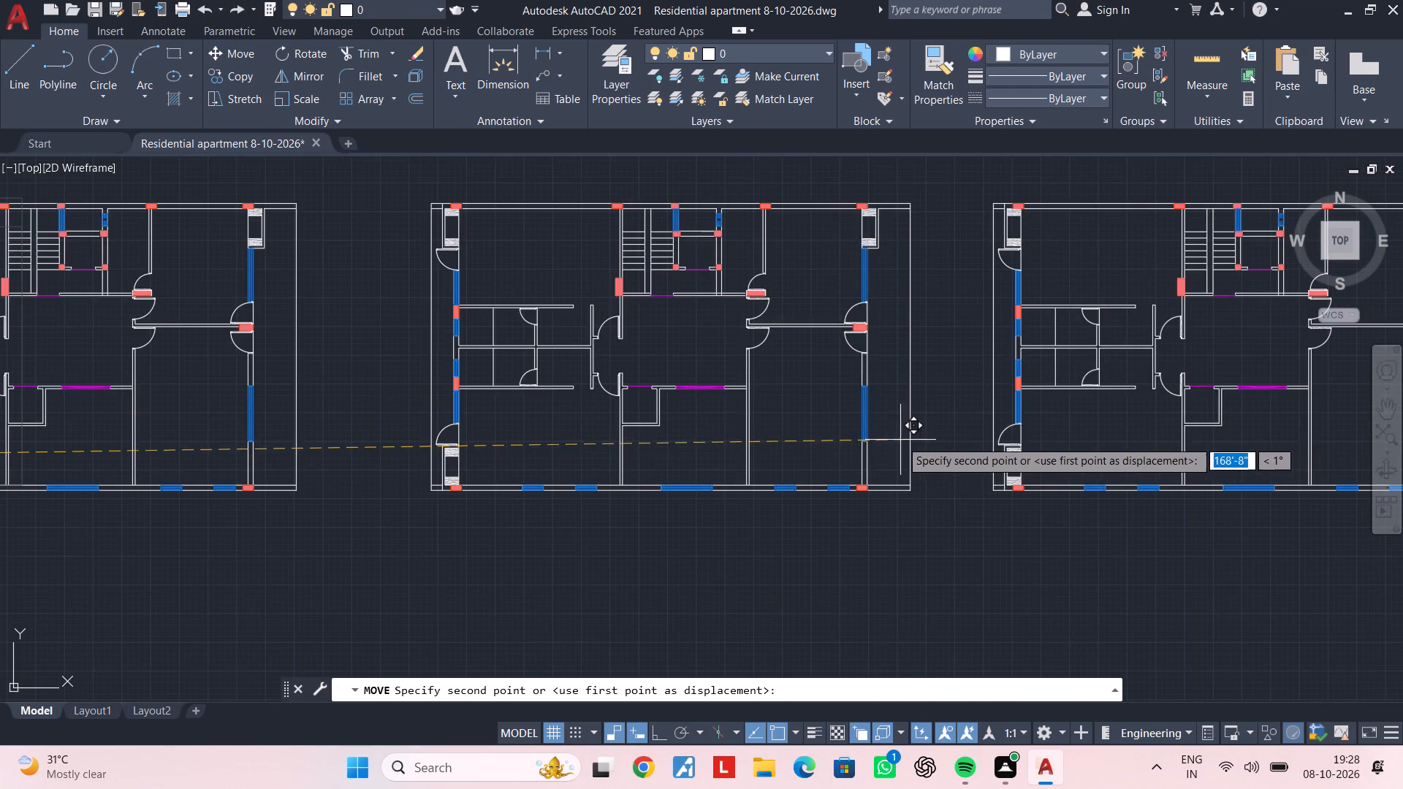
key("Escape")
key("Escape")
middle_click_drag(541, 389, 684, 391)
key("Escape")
Copy the oversized sink block into the empty space south of the apartment plans.
left_click(744, 427)
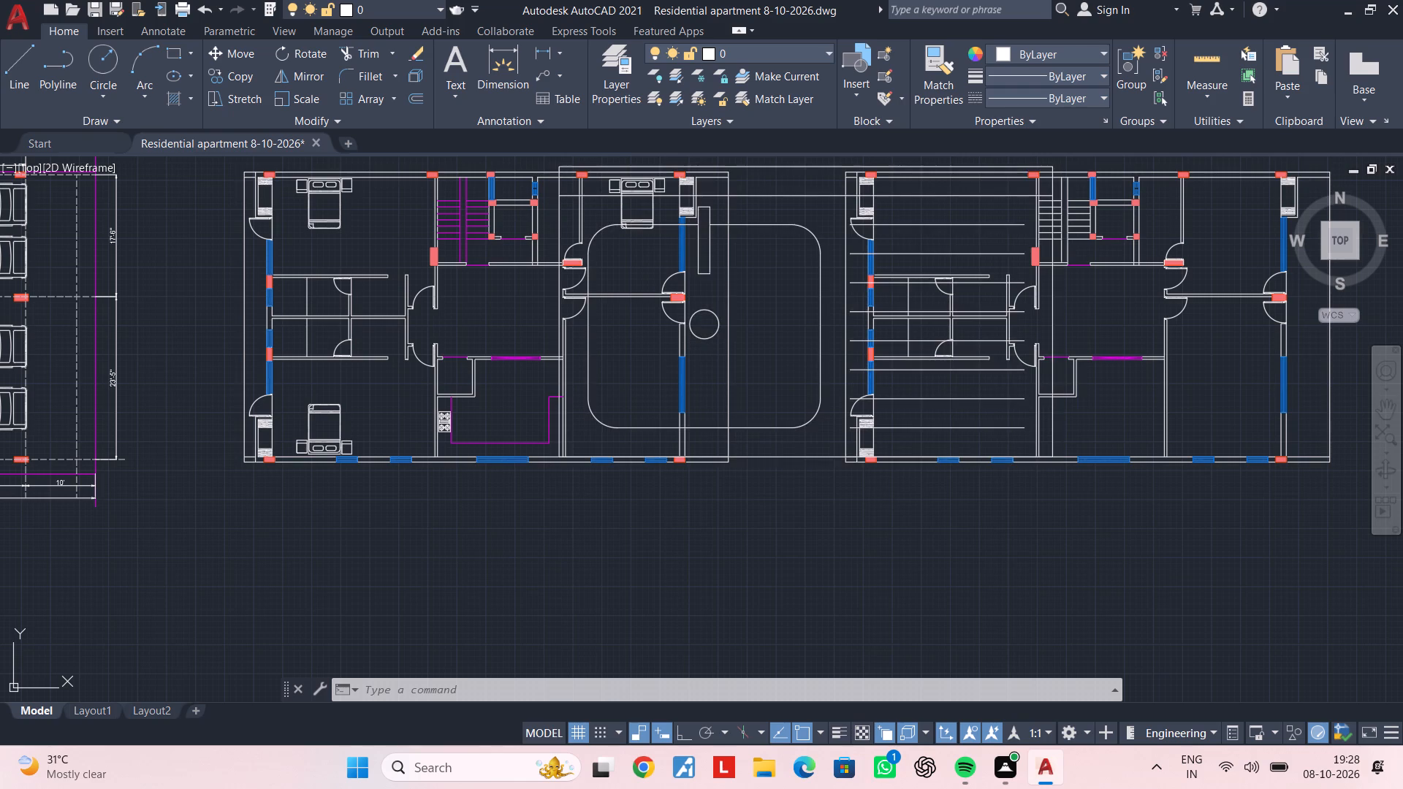
key("c")
type("o")
key("space")
left_click(791, 360)
scroll(724, 433, "down", 3)
middle_click_drag(726, 435, 726, 435)
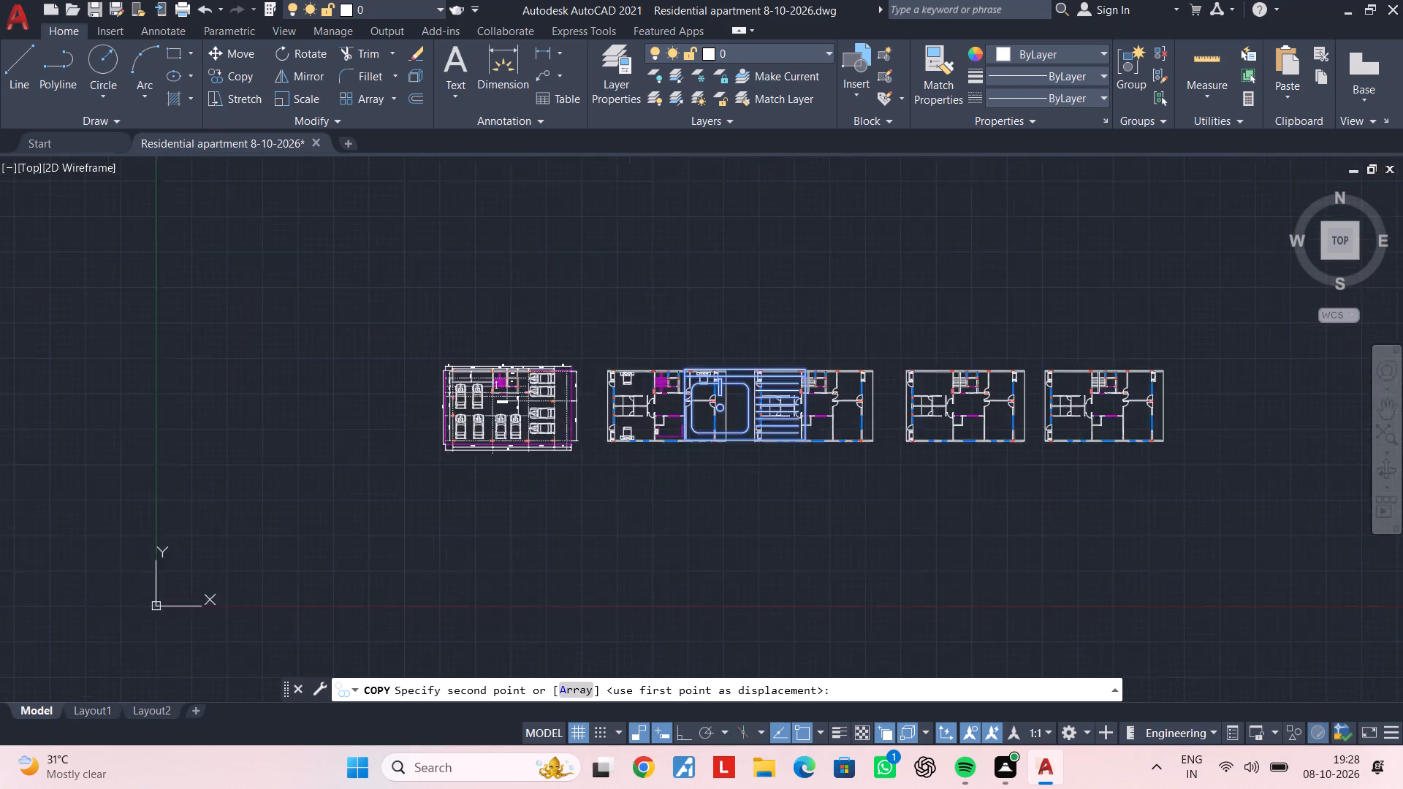
middle_click_drag(726, 435, 790, 372)
scroll(762, 428, "up", 2)
left_click(742, 471)
key("Escape")
key("Escape")
key("Escape")
key("Escape")
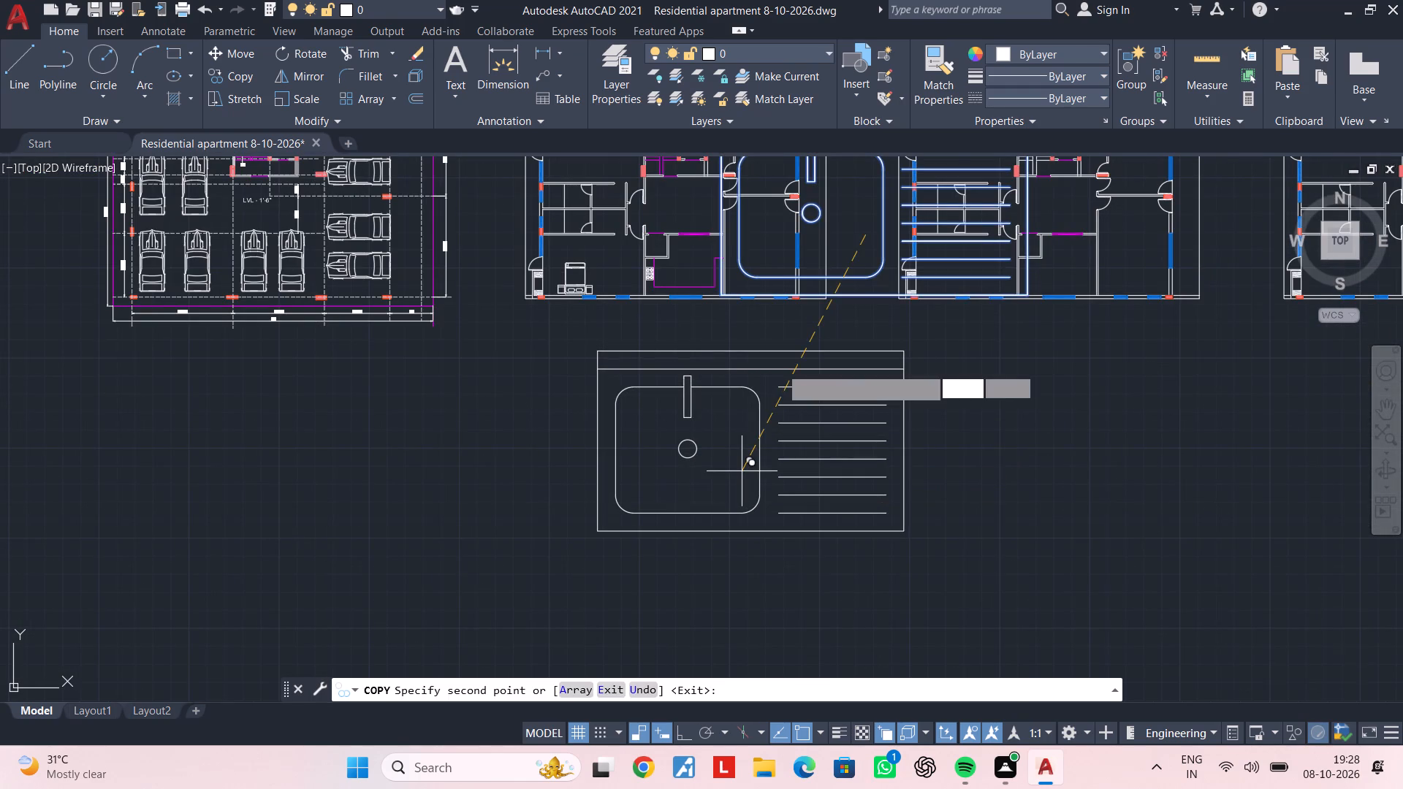
Delete the original oversized sink block overlapping the apartment plans.
middle_click_drag(805, 319, 752, 433)
scroll(777, 412, "up", 3)
left_click(807, 321)
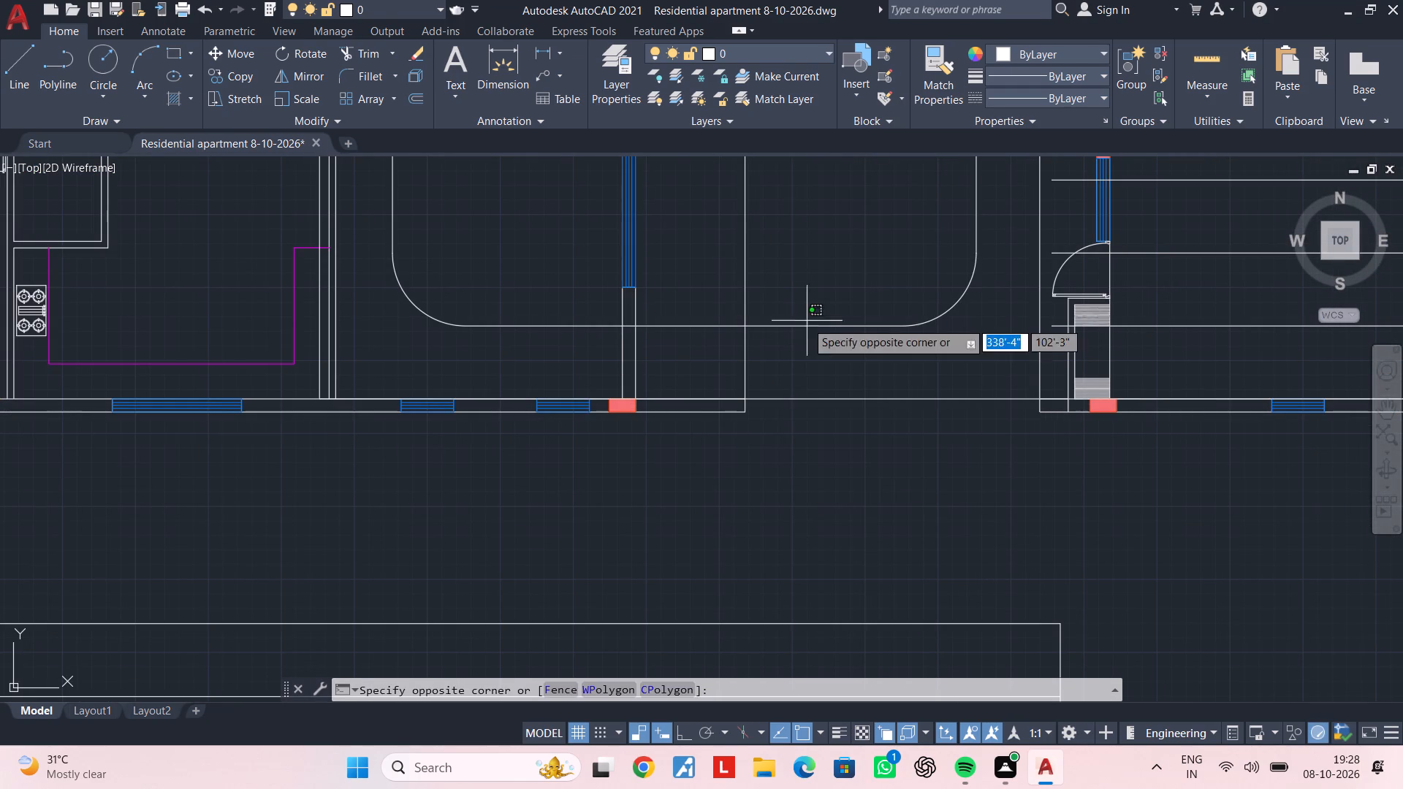
left_click(796, 327)
key("Delete")
scroll(796, 338, "down", 2)
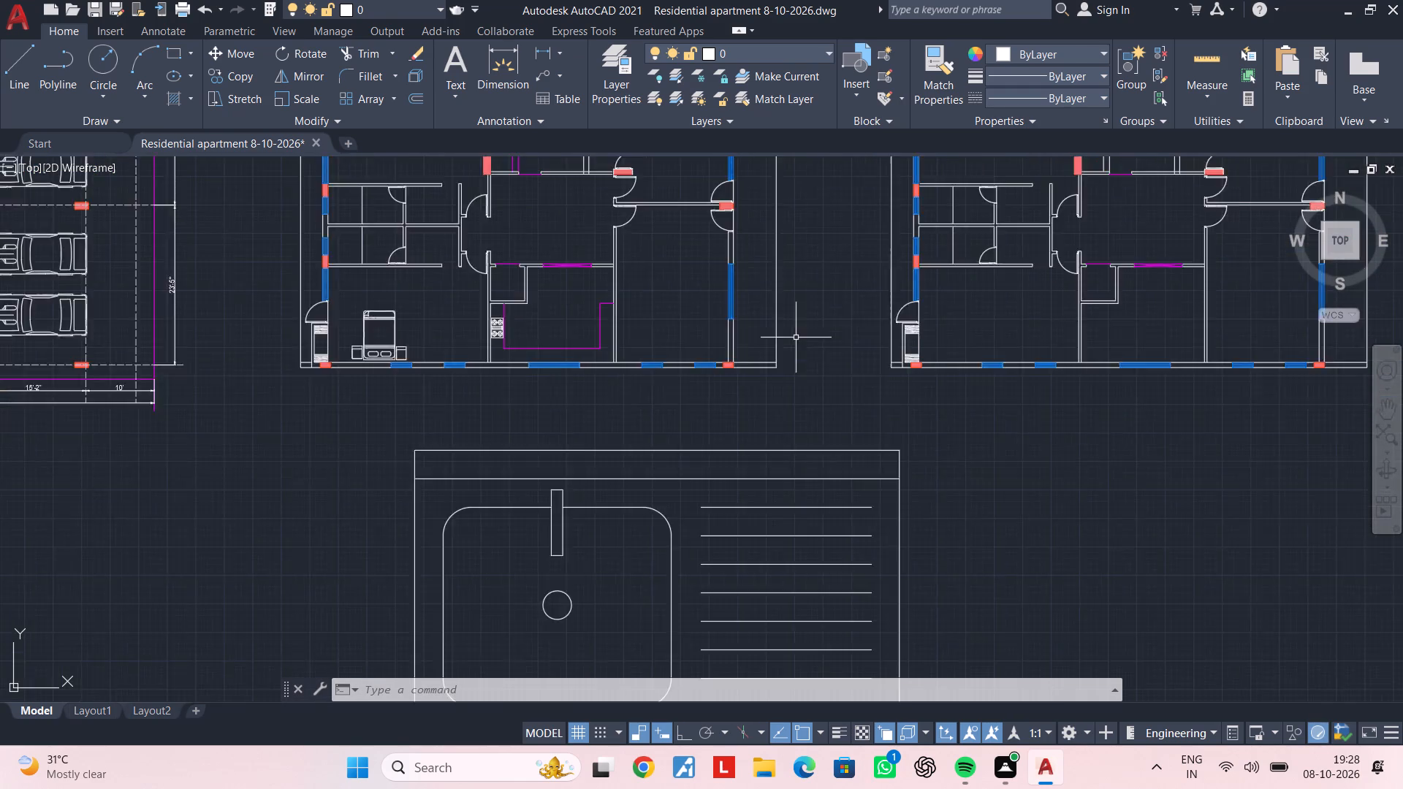
Scale the copied sink down freehand from its bottom-edge midpoint to a small fraction of its size.
scroll(796, 338, "down", 1)
middle_click_drag(796, 373, 797, 354)
middle_click_drag(802, 390, 817, 360)
left_click(768, 497)
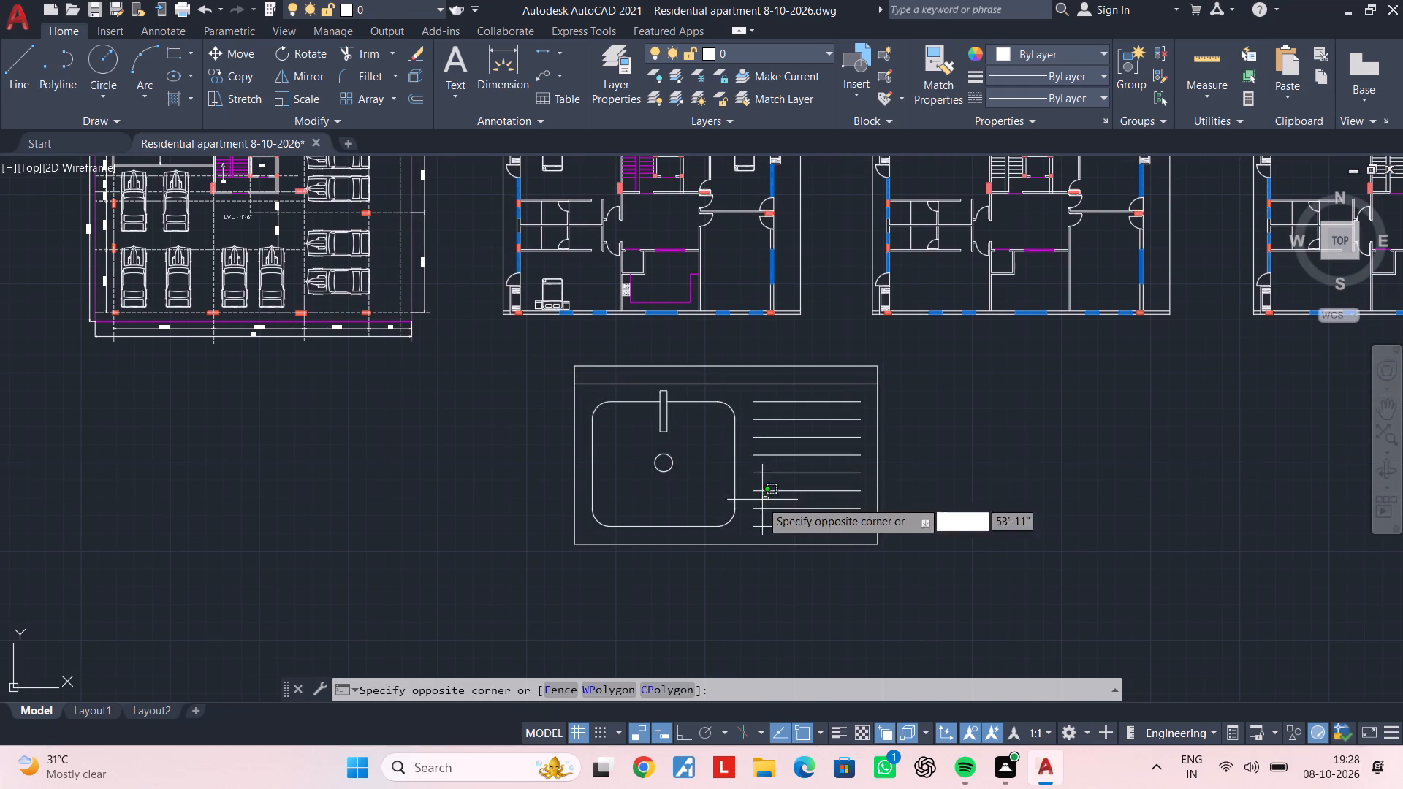
left_click(745, 506)
left_click(710, 528)
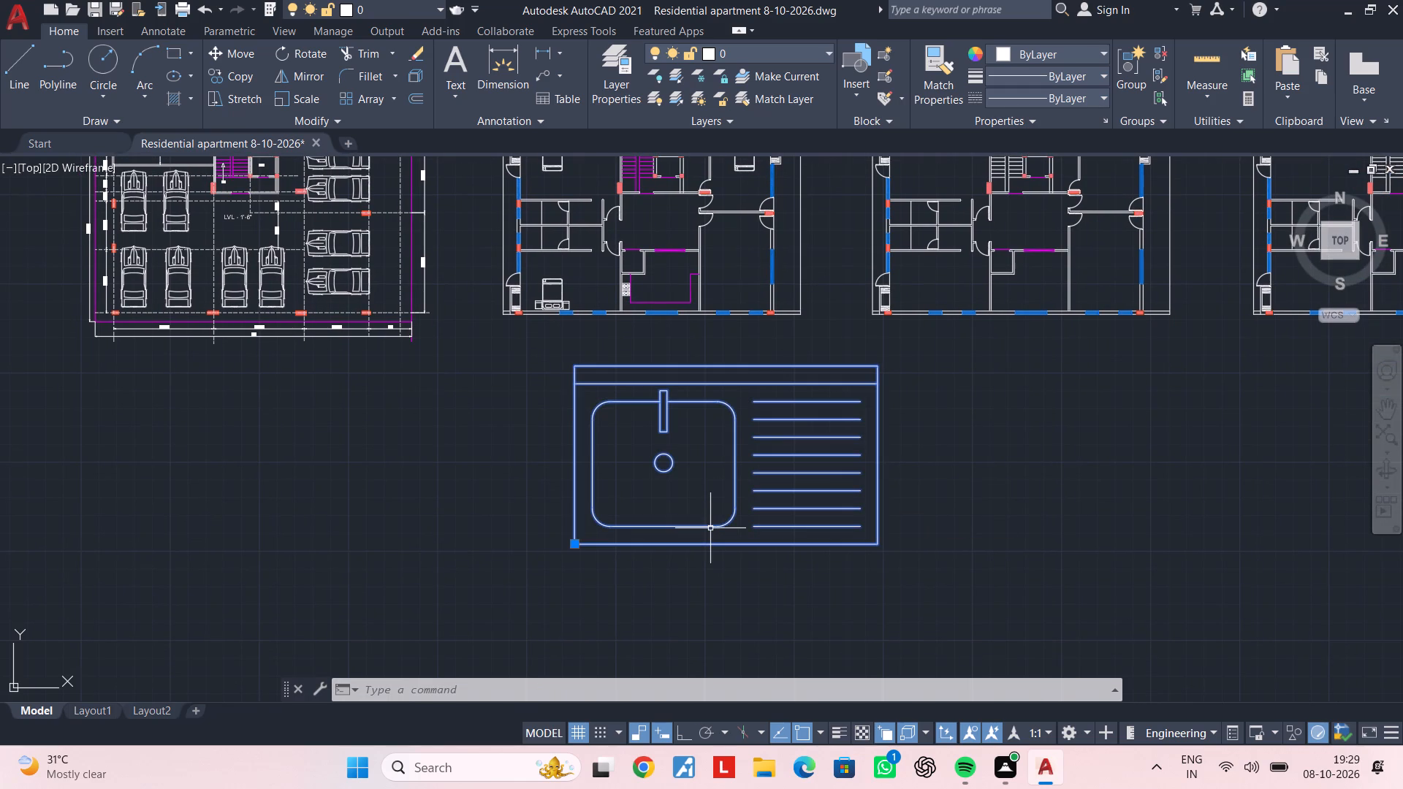
type("sc")
key("space")
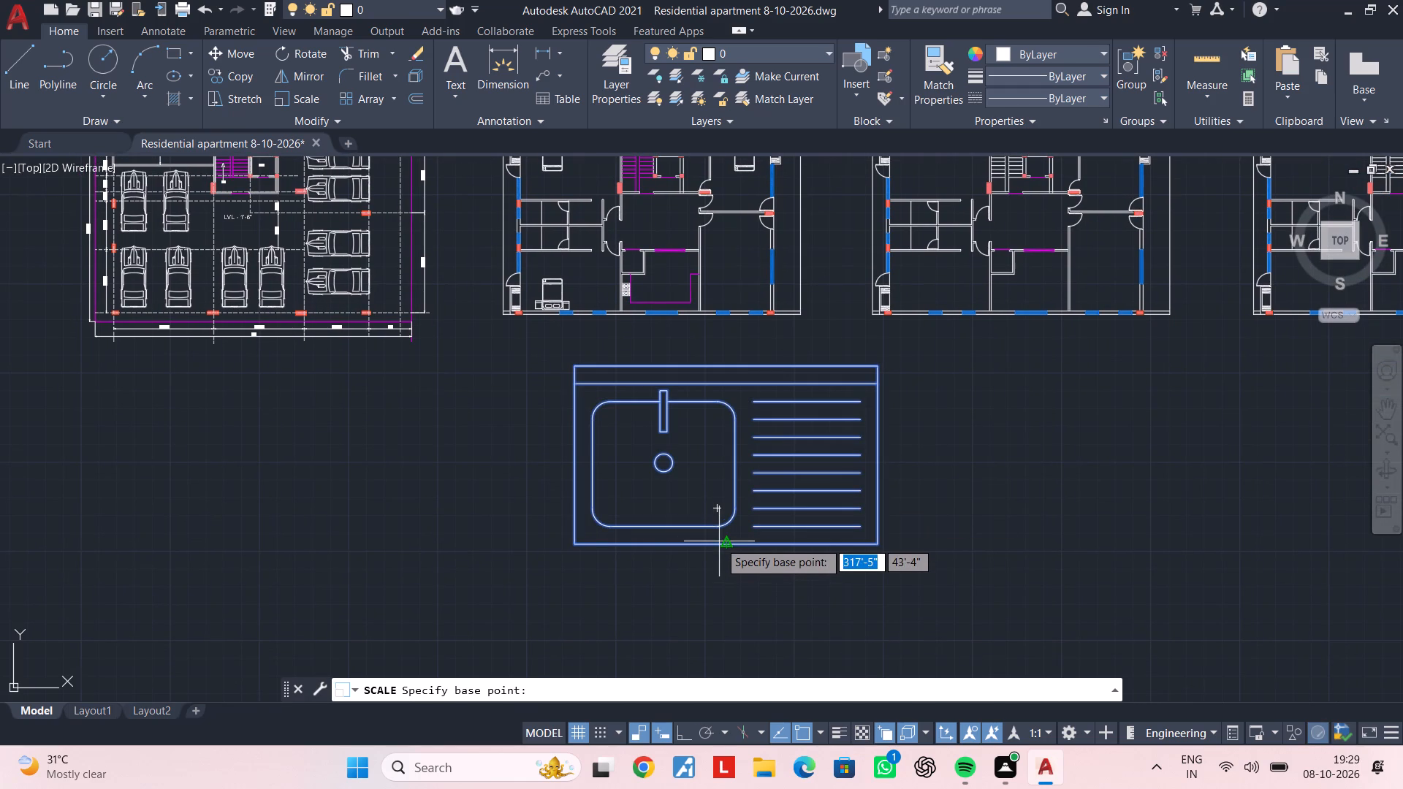
left_click(726, 541)
scroll(727, 503, "up", 2)
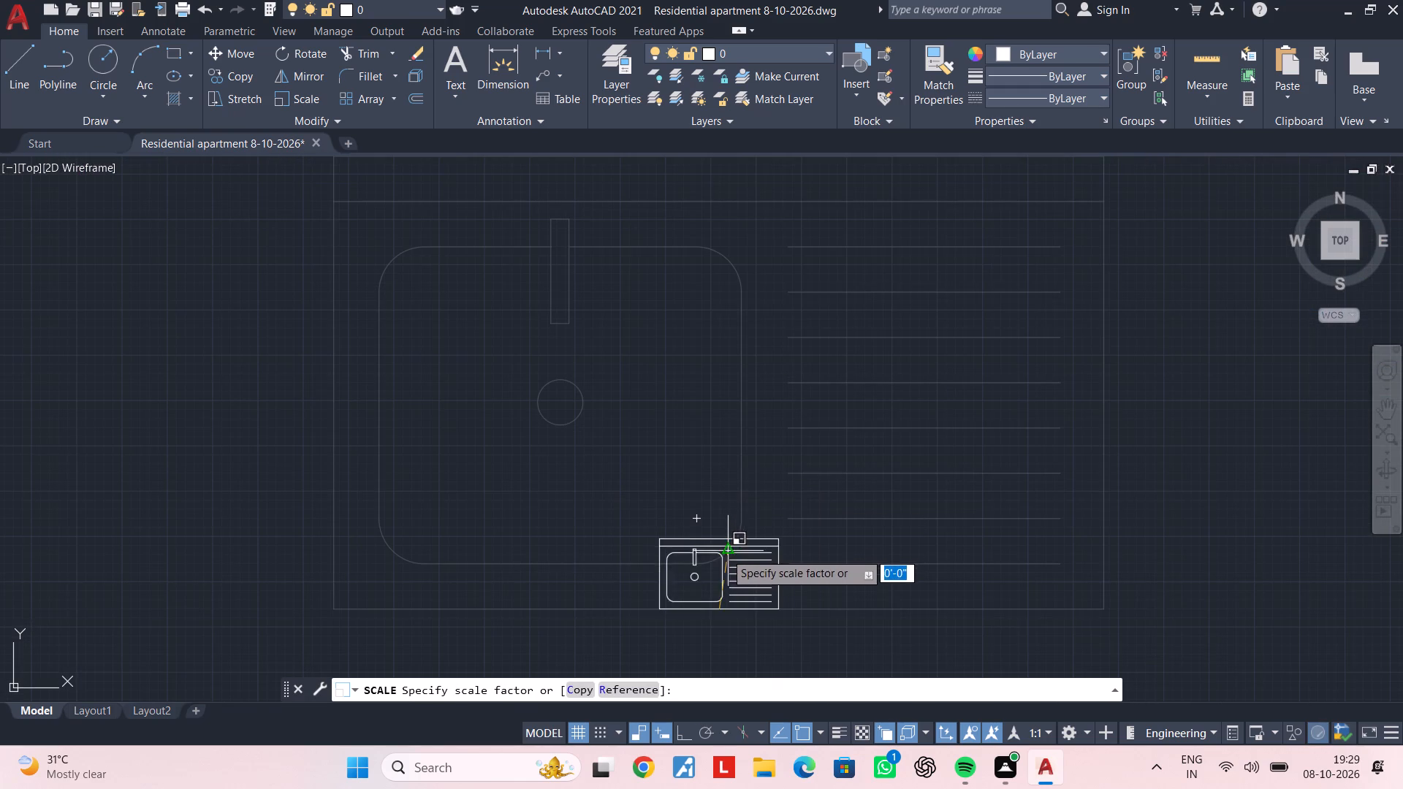
left_click(725, 574)
scroll(732, 568, "down", 2)
middle_click_drag(735, 565, 749, 548)
key("Escape")
key("Escape")
Move the reduced sink about 57' into the kitchen, just north of the south window.
left_click(747, 553)
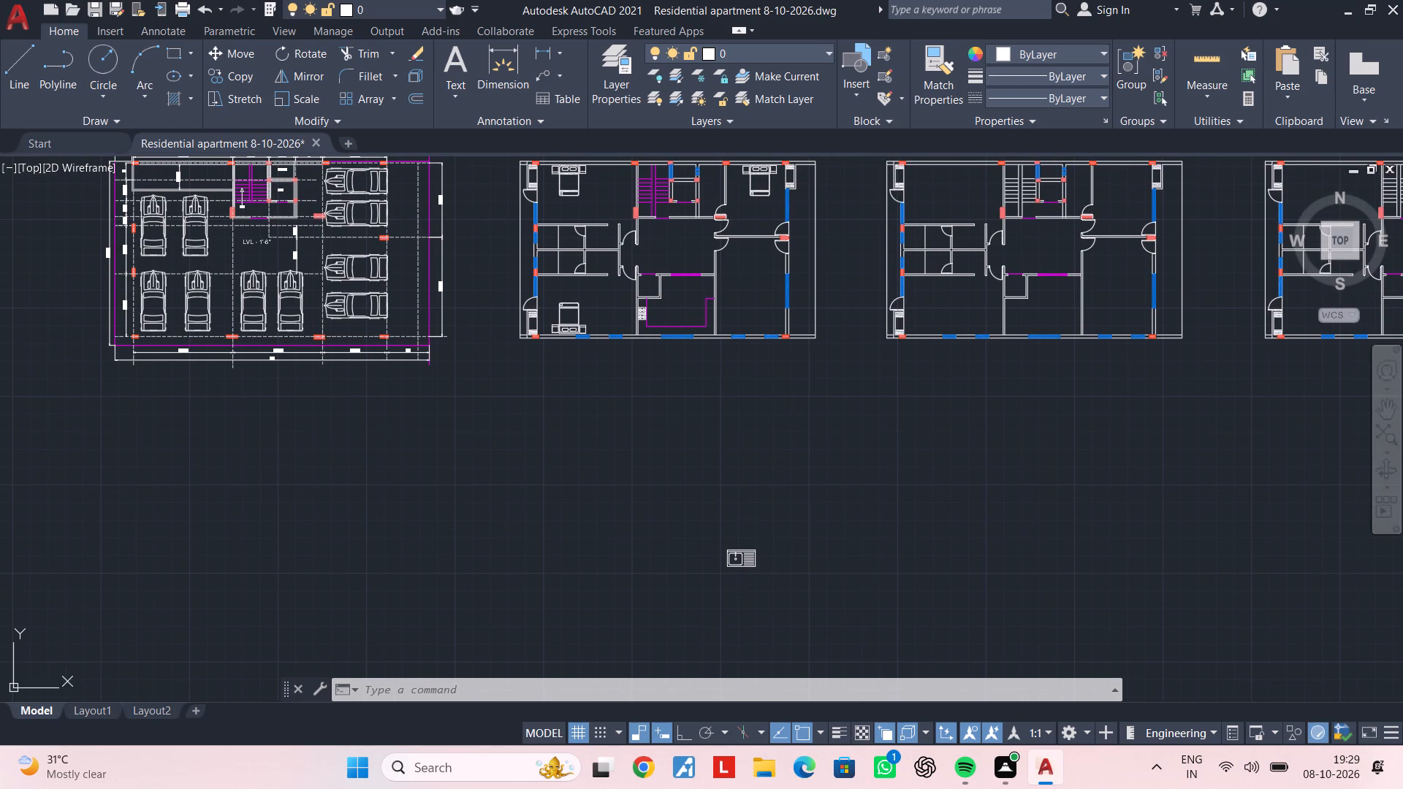
type("m")
key("space")
left_click(746, 553)
middle_click_drag(663, 359, 668, 416)
scroll(672, 399, "up", 1)
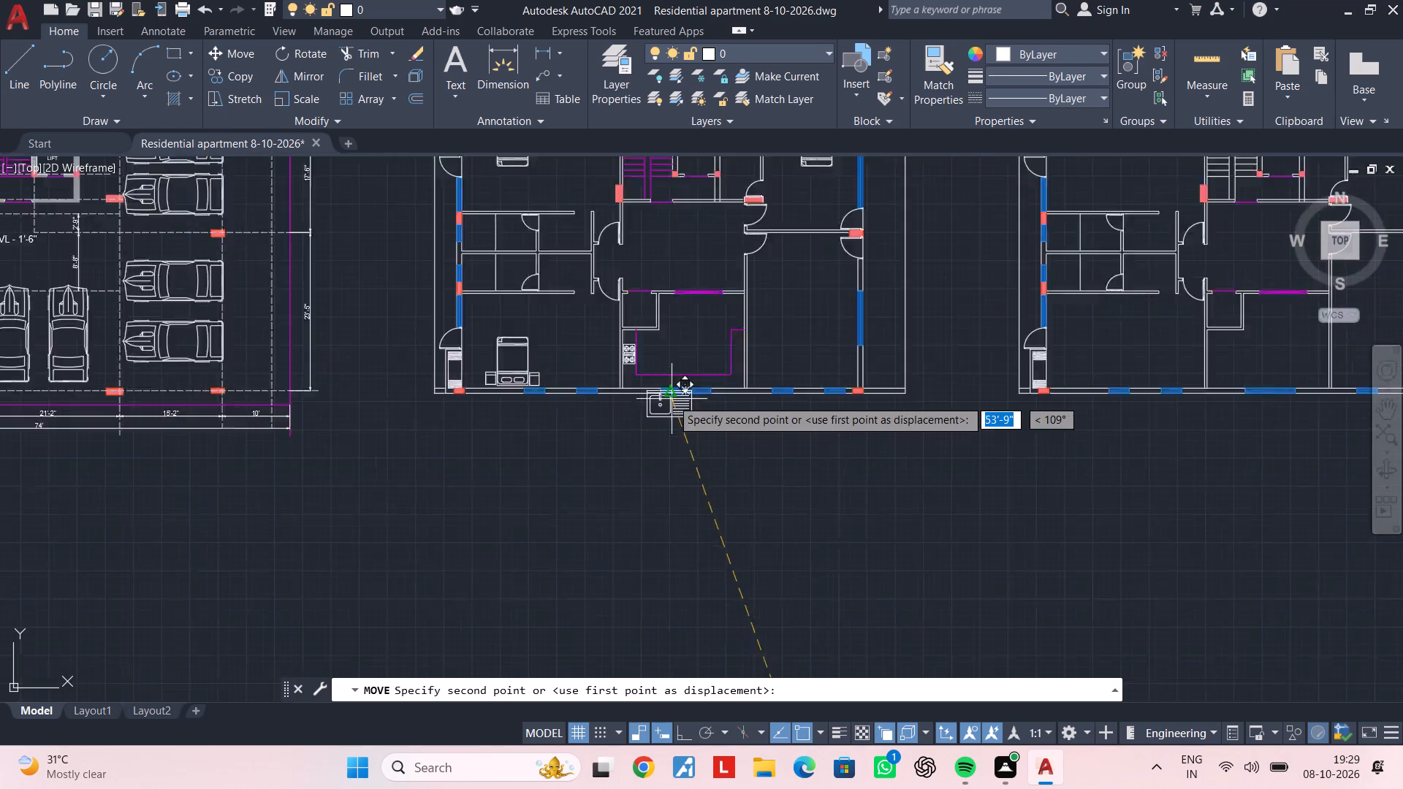
scroll(672, 399, "up", 5)
middle_click_drag(672, 368, 742, 357)
scroll(719, 356, "down", 1)
middle_click_drag(731, 353, 781, 348)
scroll(752, 342, "up", 2)
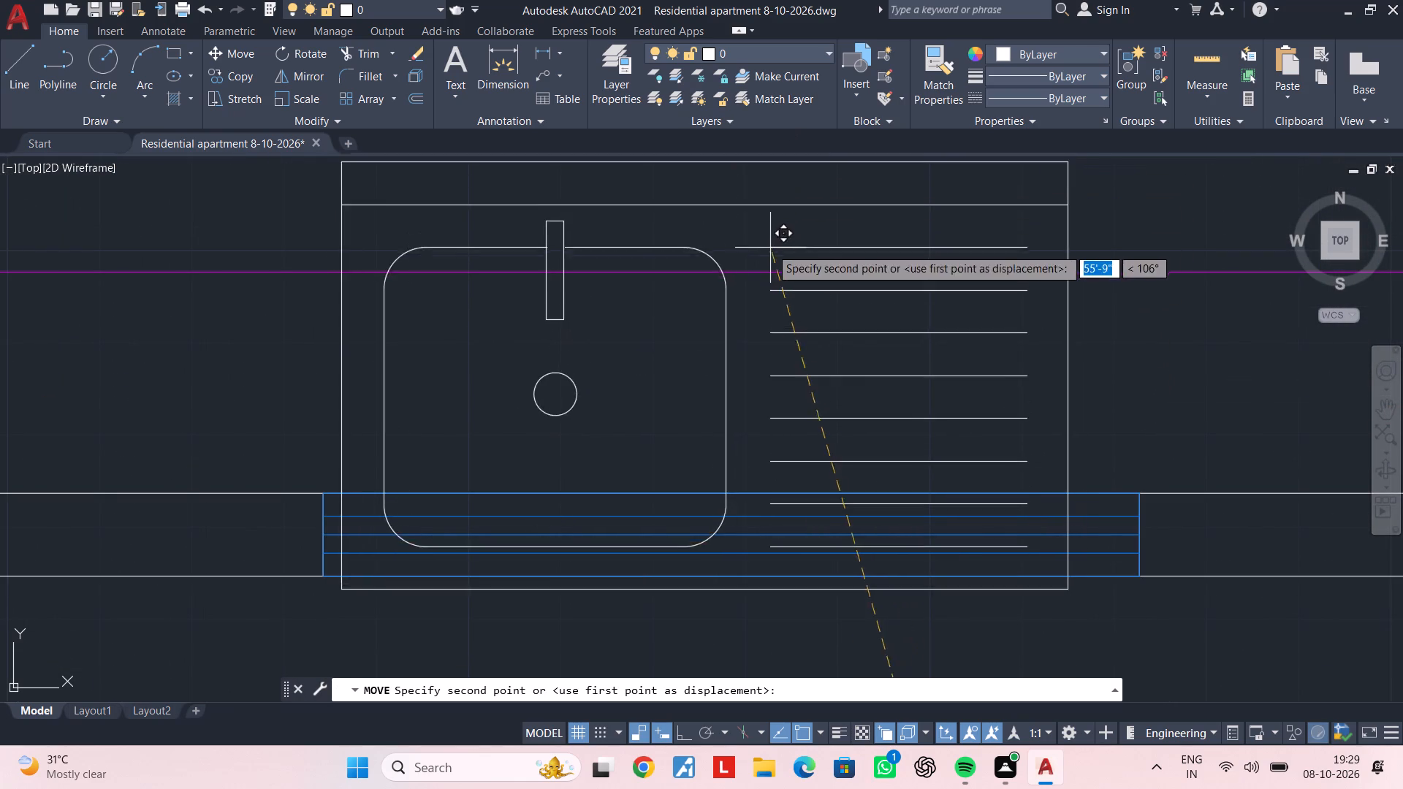
middle_click_drag(770, 248, 768, 379)
scroll(767, 362, "down", 1)
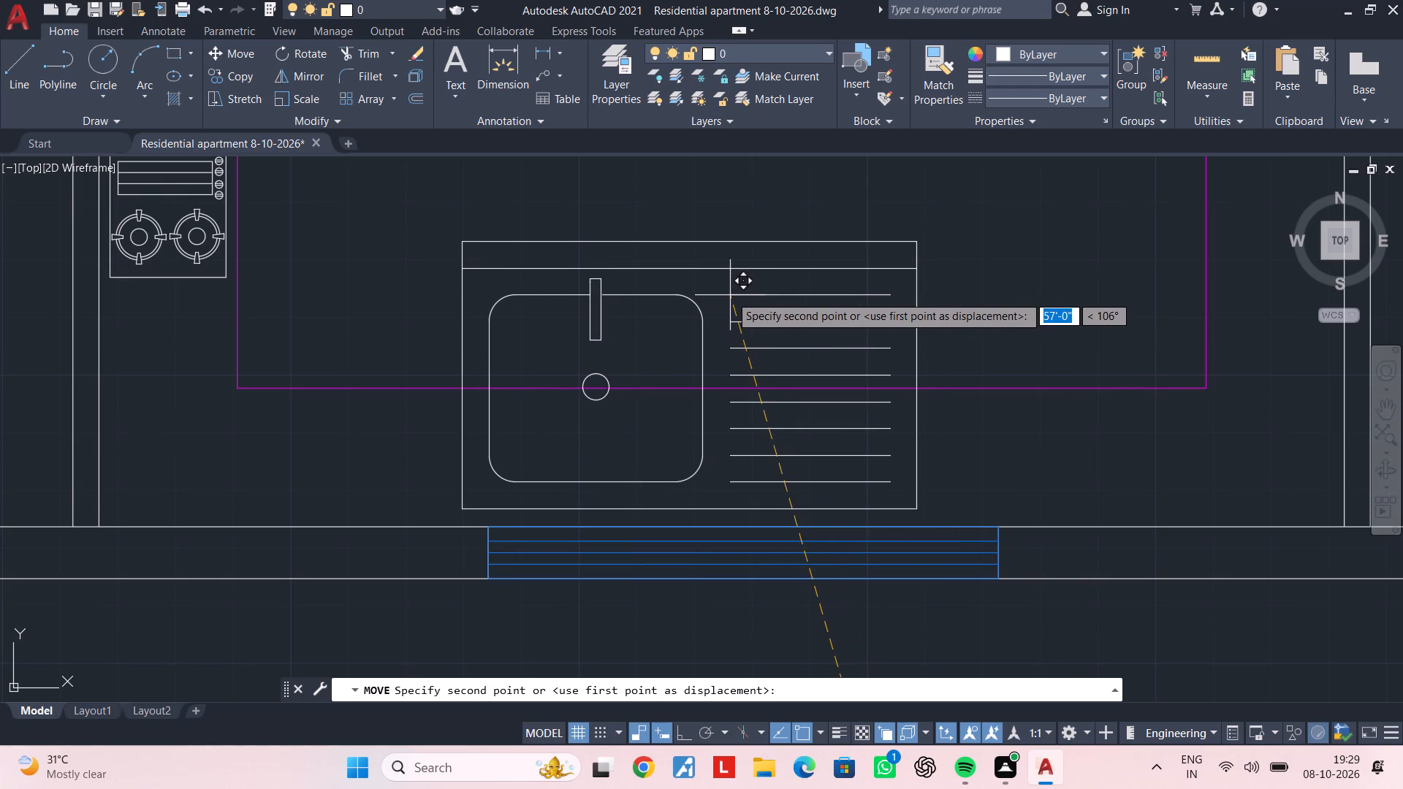
left_click(730, 295)
key("Escape")
middle_click_drag(748, 338, 786, 292)
key("Escape")
key("Escape")
key("Escape")
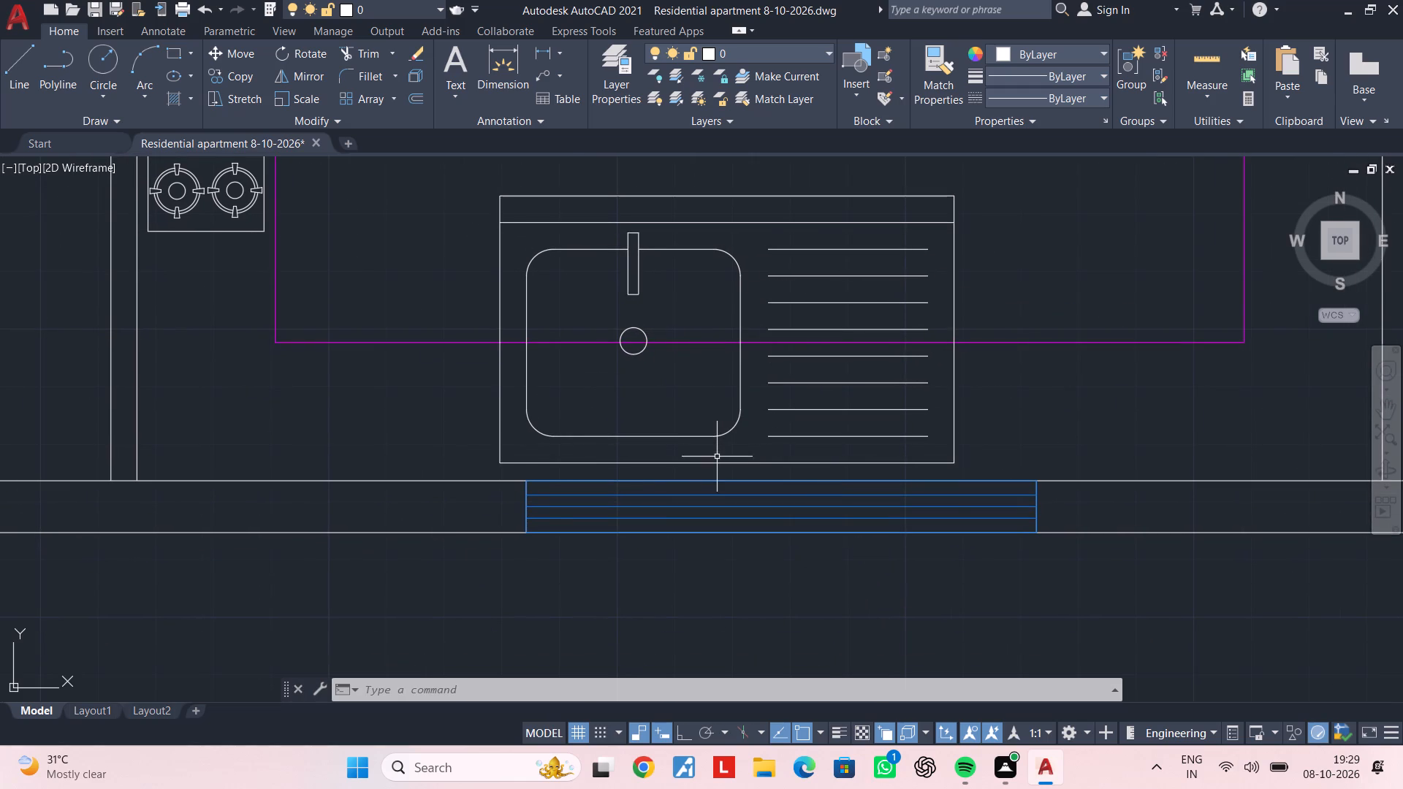
Scale the sink down again from its bottom-edge midpoint so it fits between the magenta counter line and the south wall.
left_click(717, 462)
type("sc")
key("space")
left_click(726, 461)
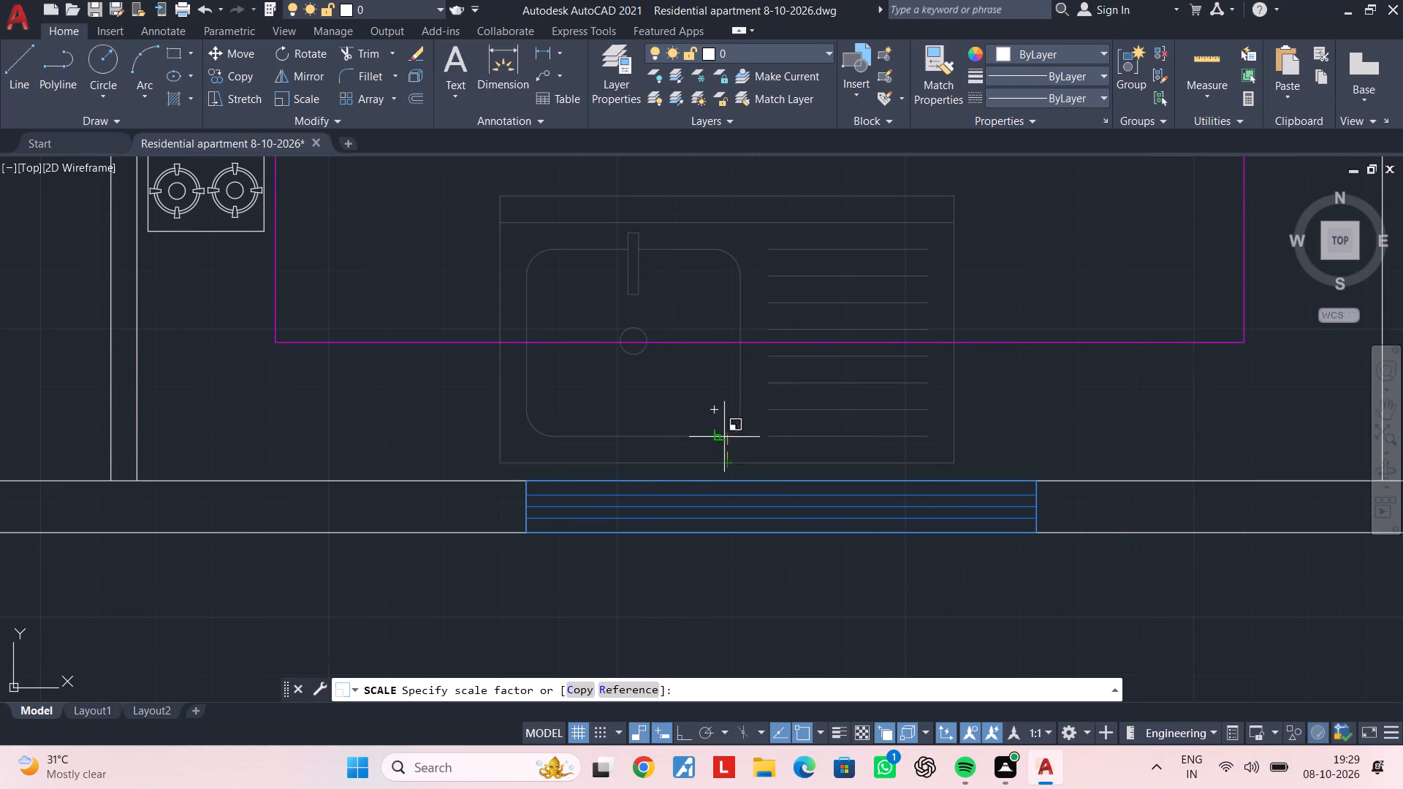
scroll(723, 426, "up", 2)
scroll(730, 381, "down", 2)
middle_click_drag(730, 381, 761, 373)
scroll(761, 372, "up", 2)
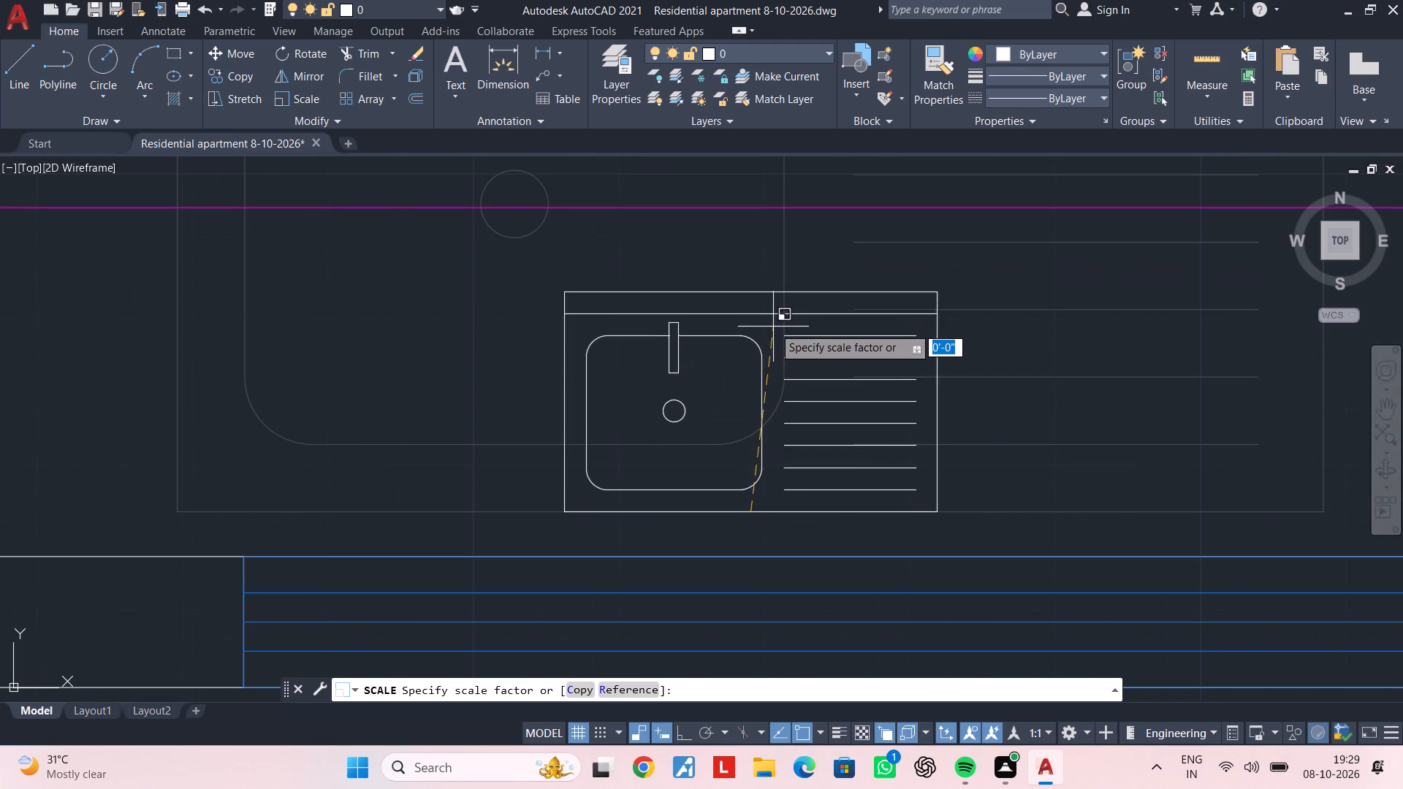
left_click(775, 280)
scroll(758, 330, "down", 2)
middle_click_drag(761, 331, 767, 332)
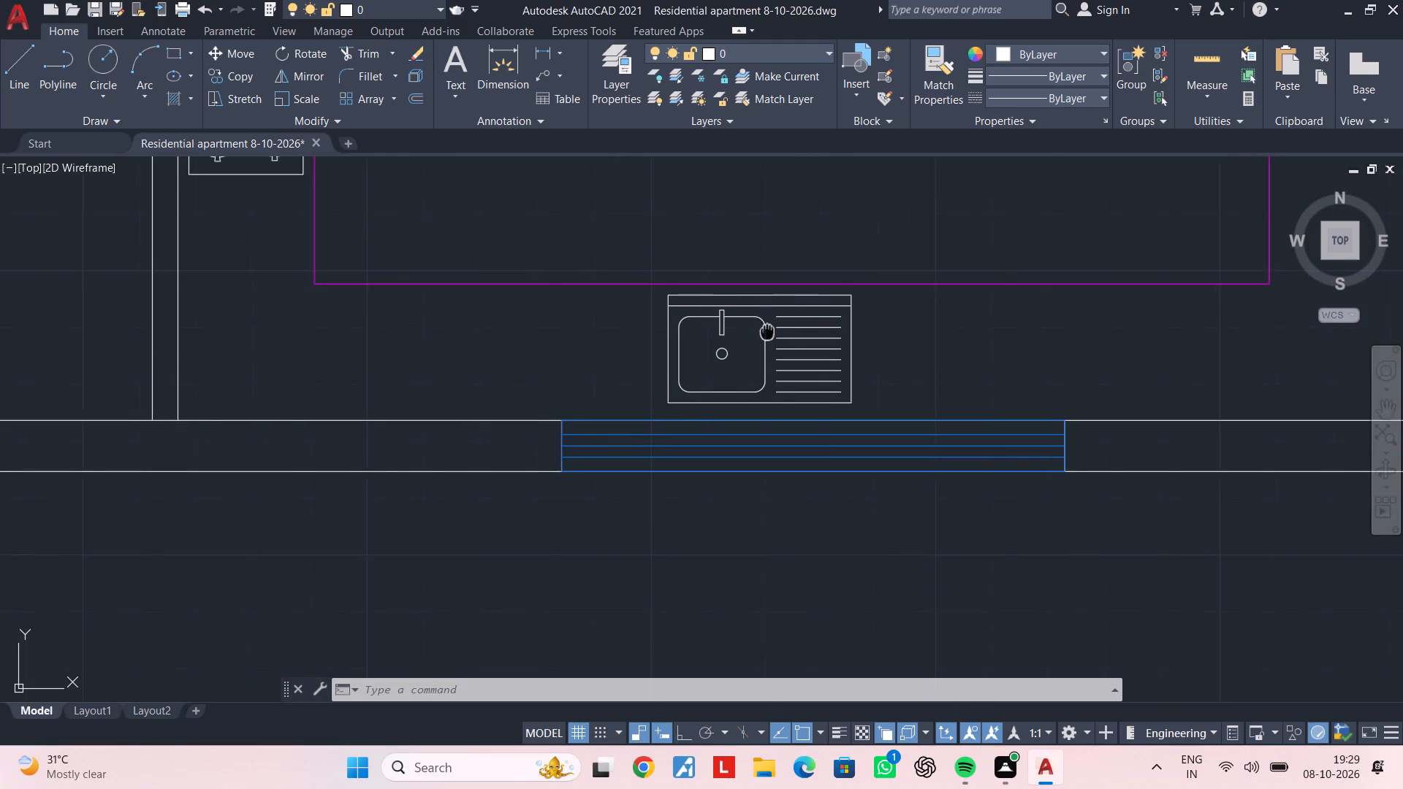
middle_click_drag(767, 332, 778, 327)
key("Escape")
Move the sink west along the counter, near the west end of the kitchen's south window.
left_click(796, 337)
left_click(767, 340)
type("m")
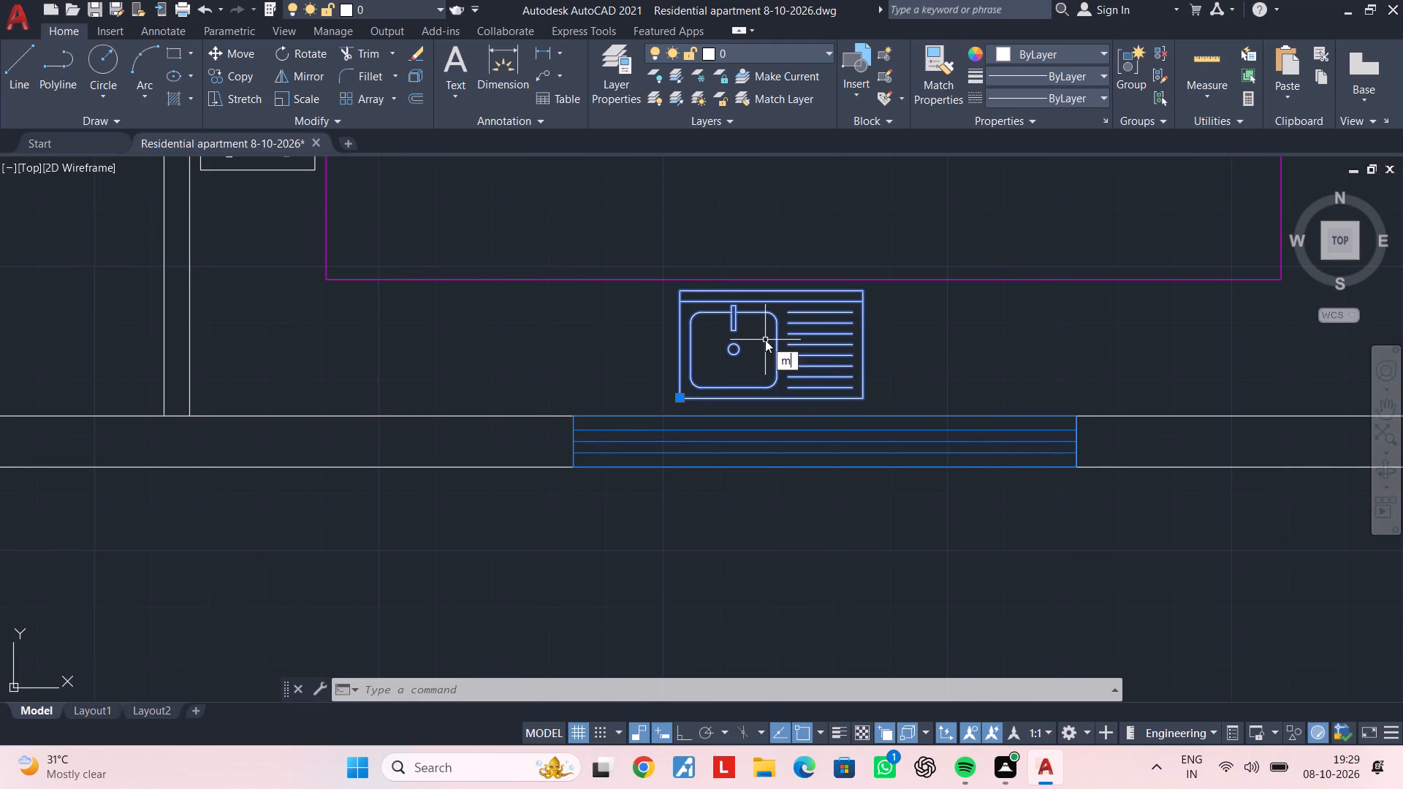
key("space")
left_click(775, 340)
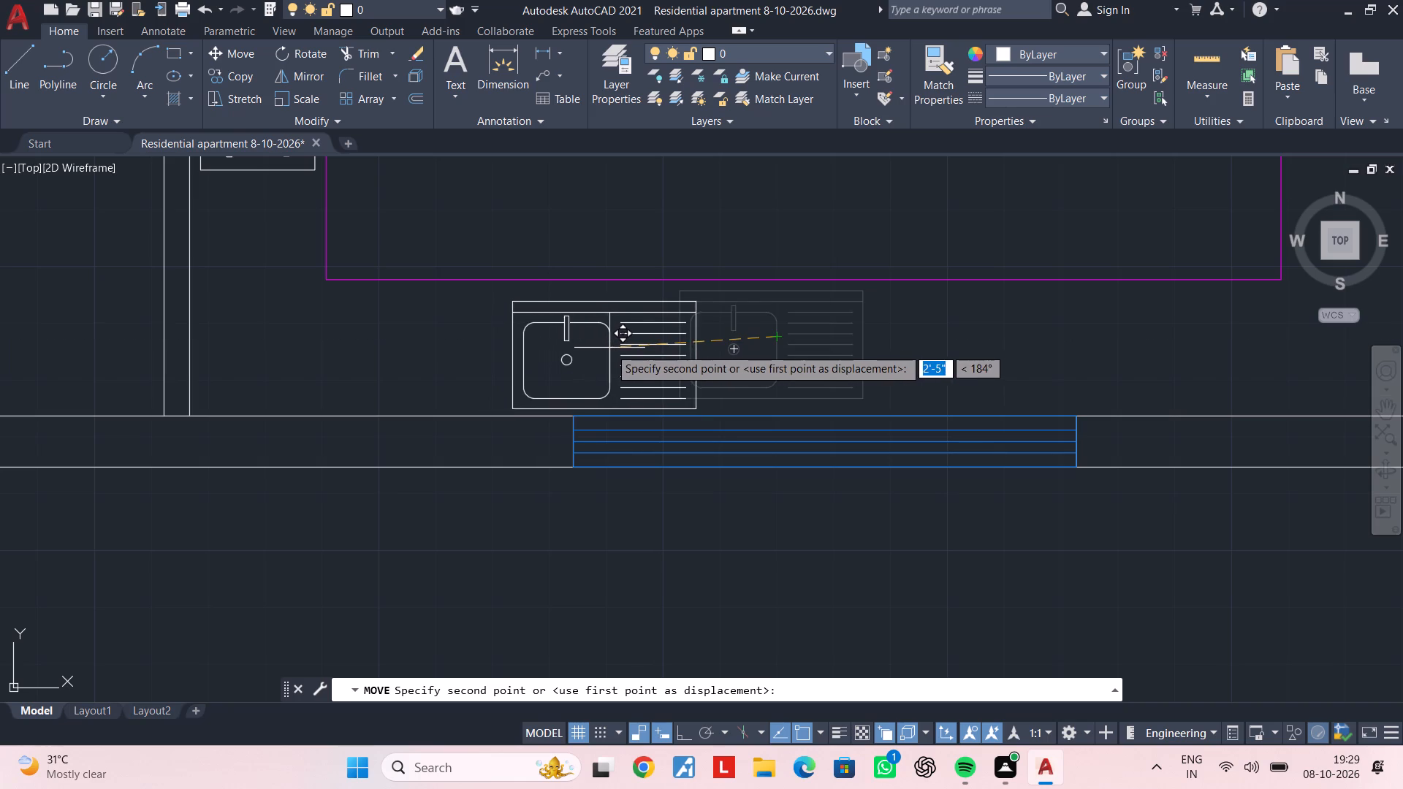
left_click(671, 349)
key("Escape")
key("Escape")
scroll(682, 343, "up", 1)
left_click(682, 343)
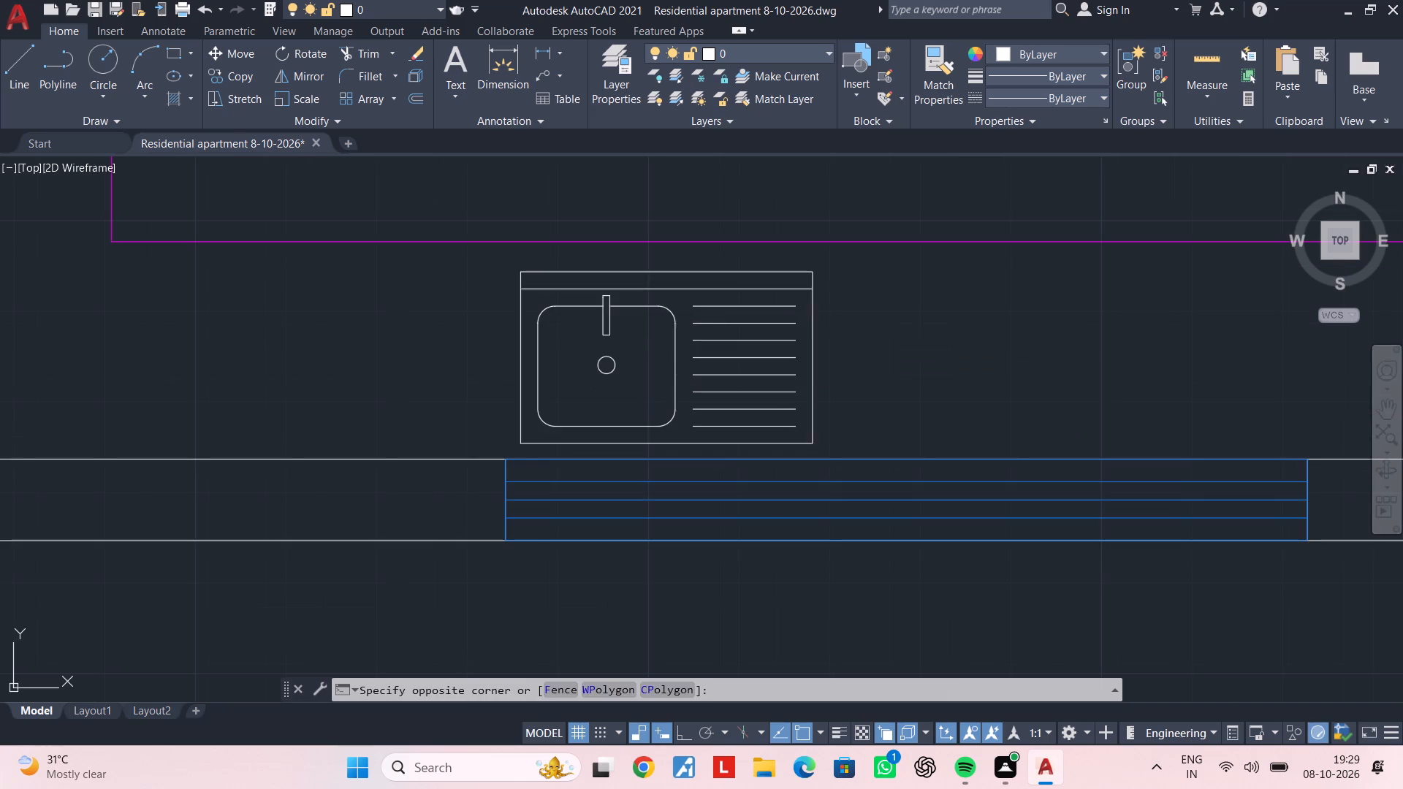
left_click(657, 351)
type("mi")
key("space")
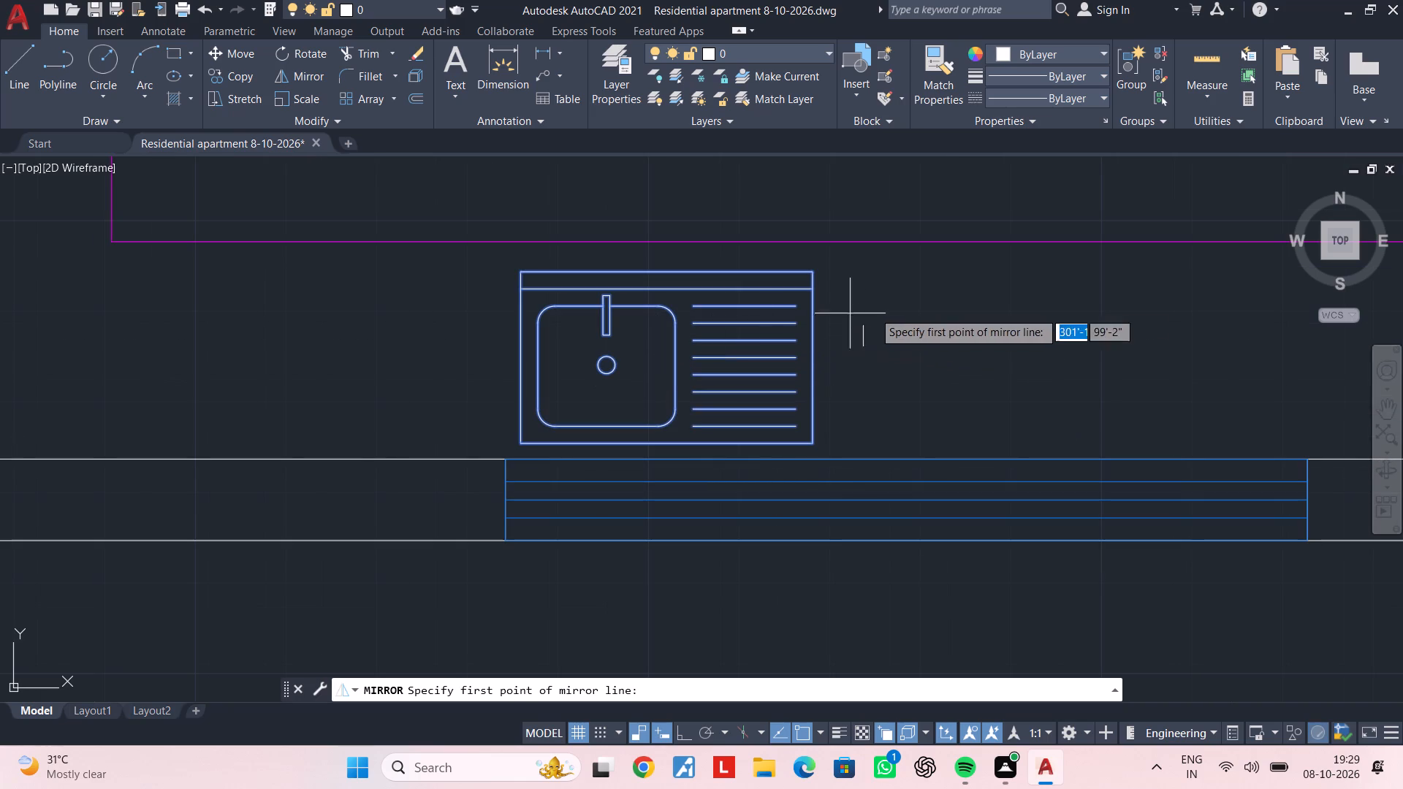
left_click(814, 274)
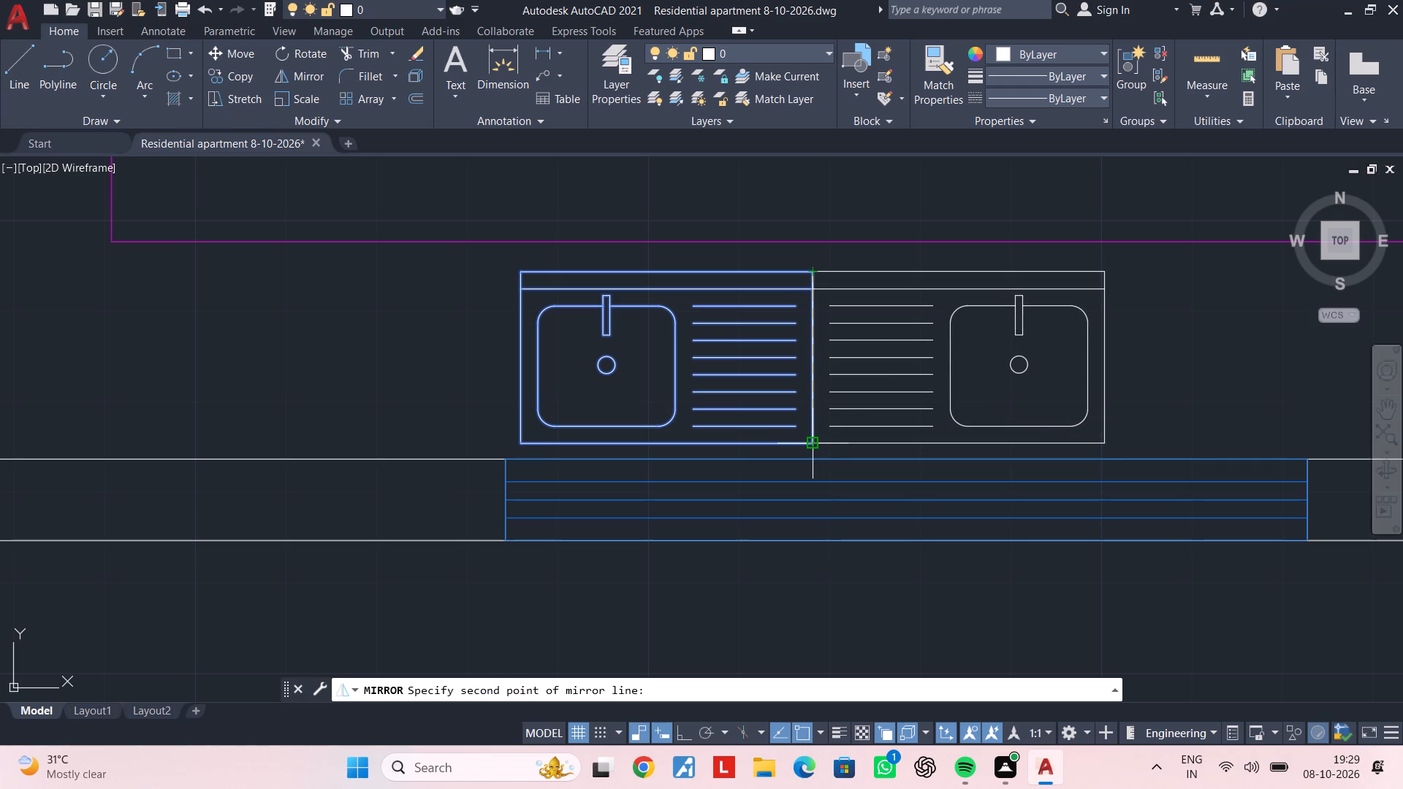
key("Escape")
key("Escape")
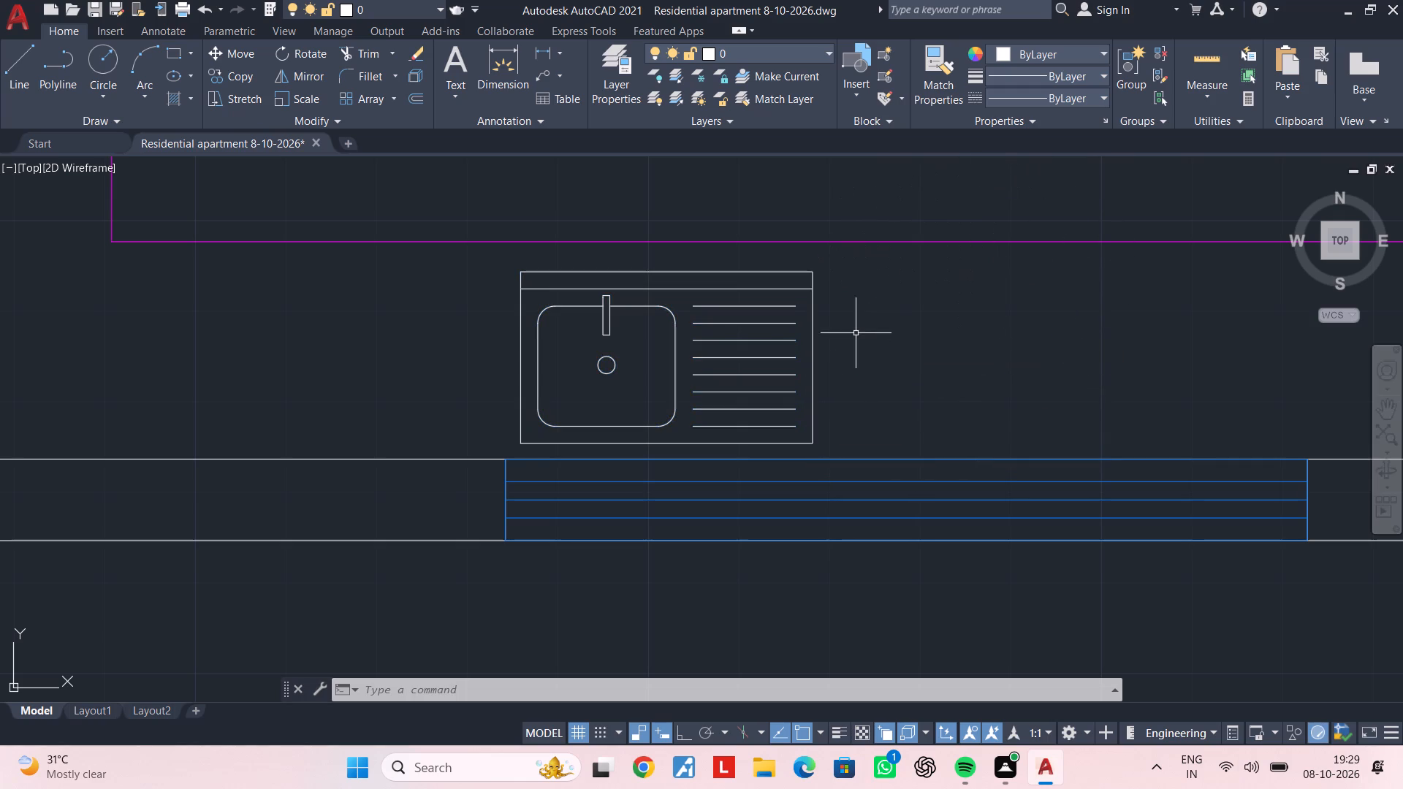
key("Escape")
Copy the kitchen sink about 5'-7" south into the empty space below the plan.
scroll(856, 333, "down", 1)
middle_click_drag(856, 333, 751, 289)
key("Escape")
key("Escape")
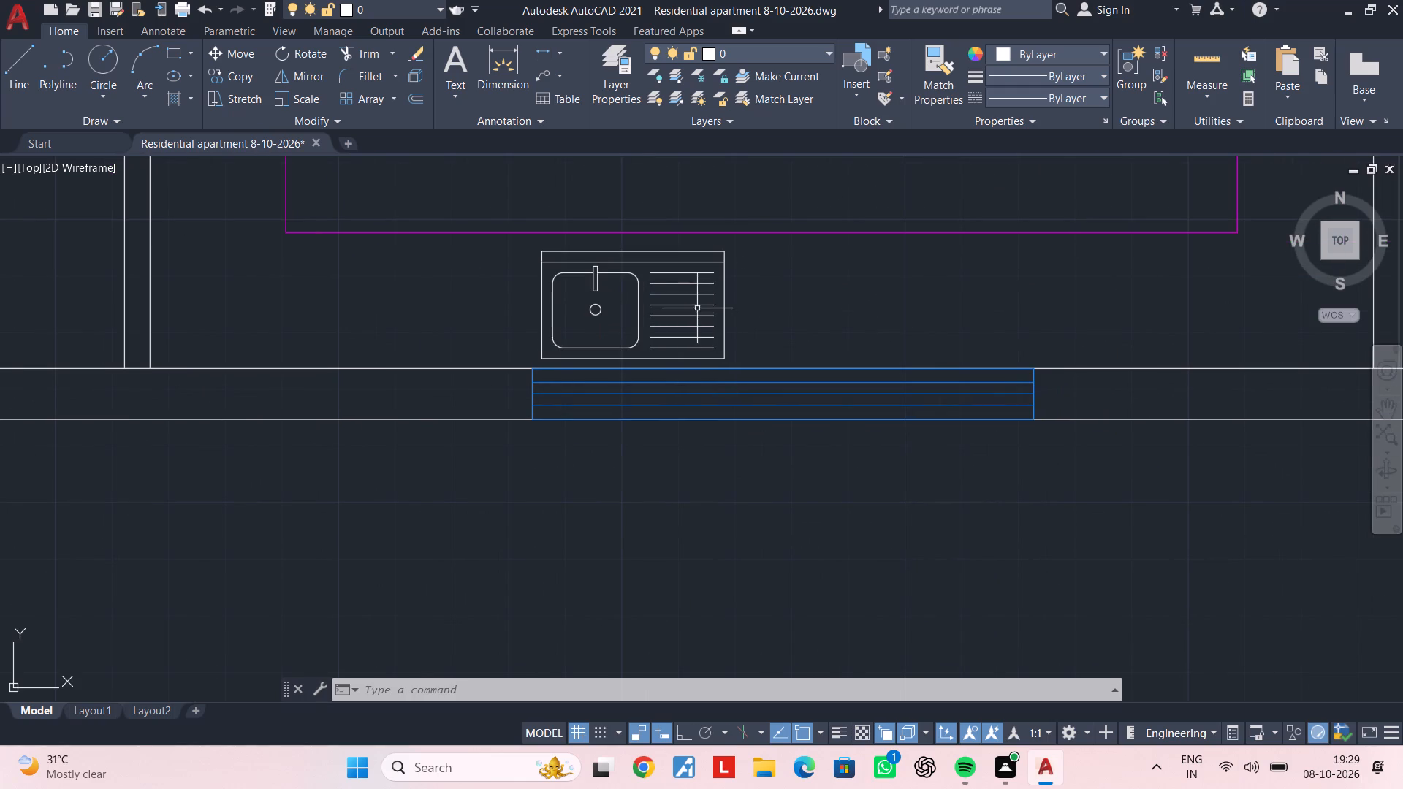
left_click(694, 302)
type("co")
key("space")
left_click(694, 301)
scroll(720, 399, "down", 2)
middle_click_drag(720, 399, 737, 278)
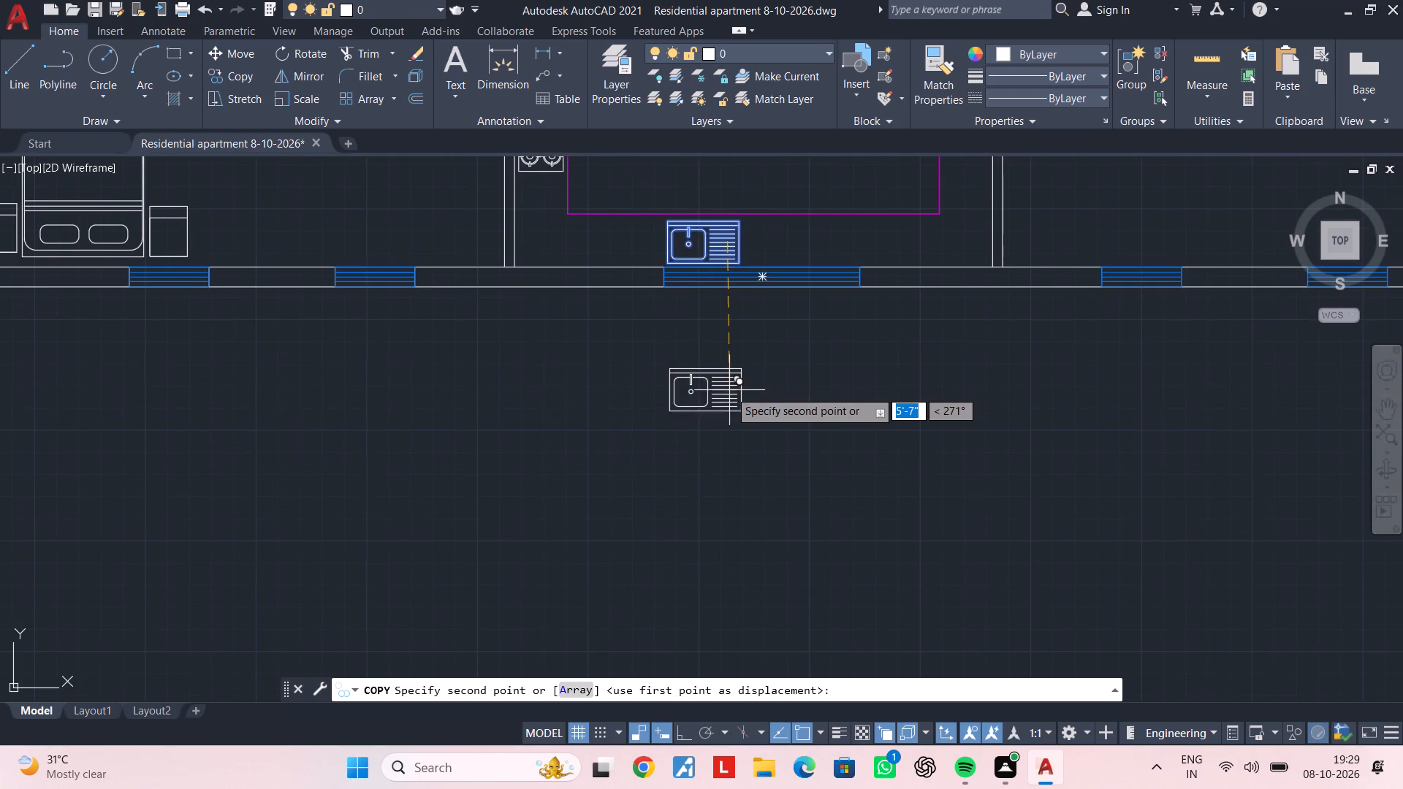
left_click(729, 392)
key("Escape")
key("Escape")
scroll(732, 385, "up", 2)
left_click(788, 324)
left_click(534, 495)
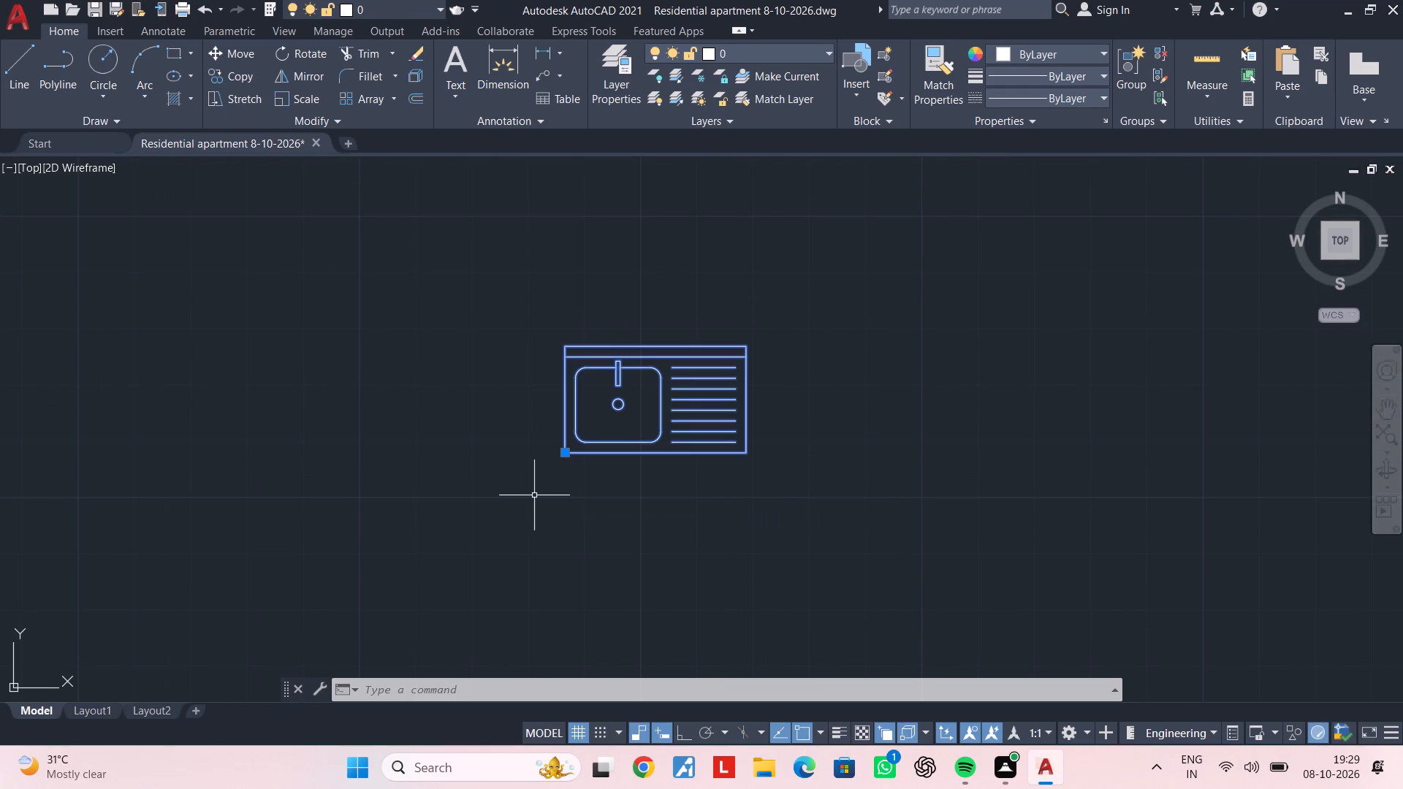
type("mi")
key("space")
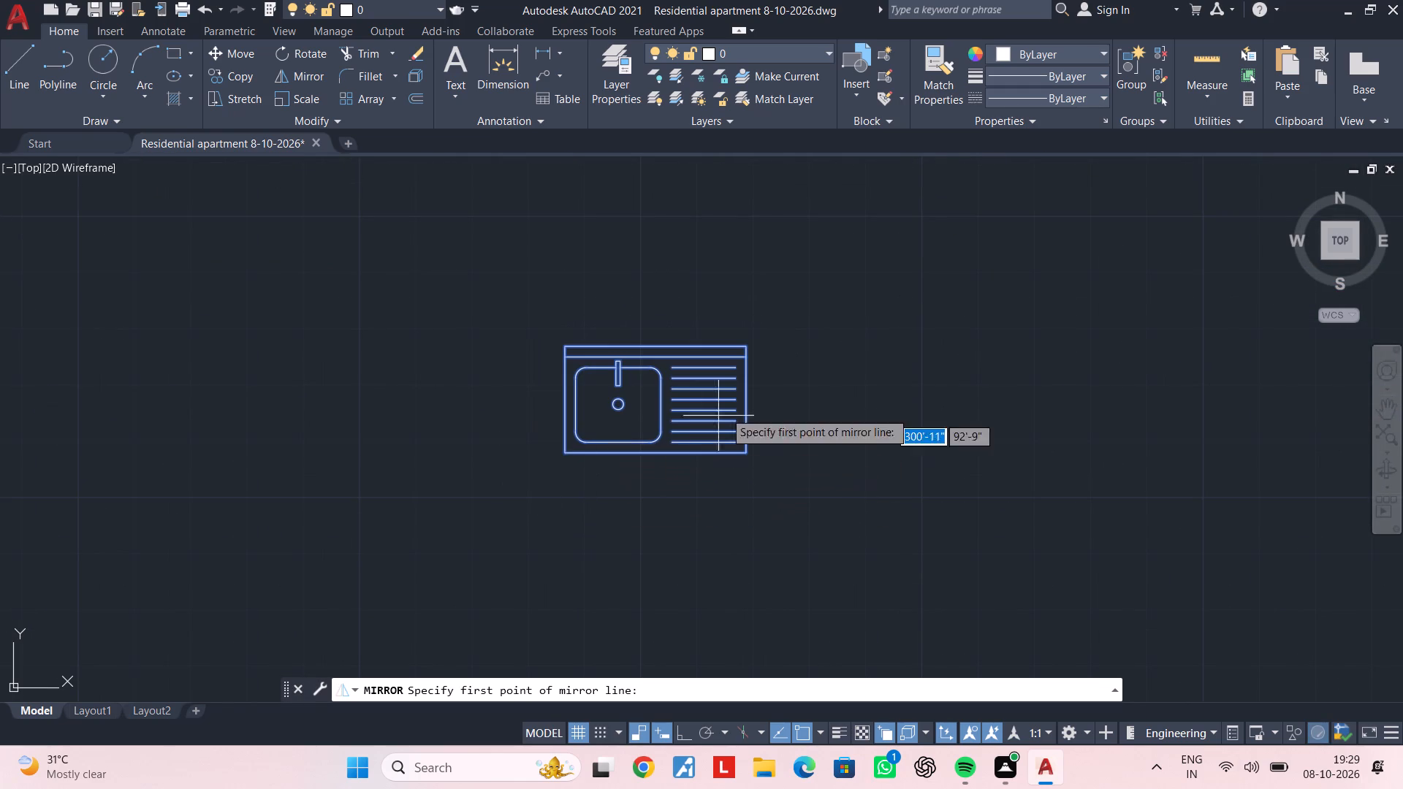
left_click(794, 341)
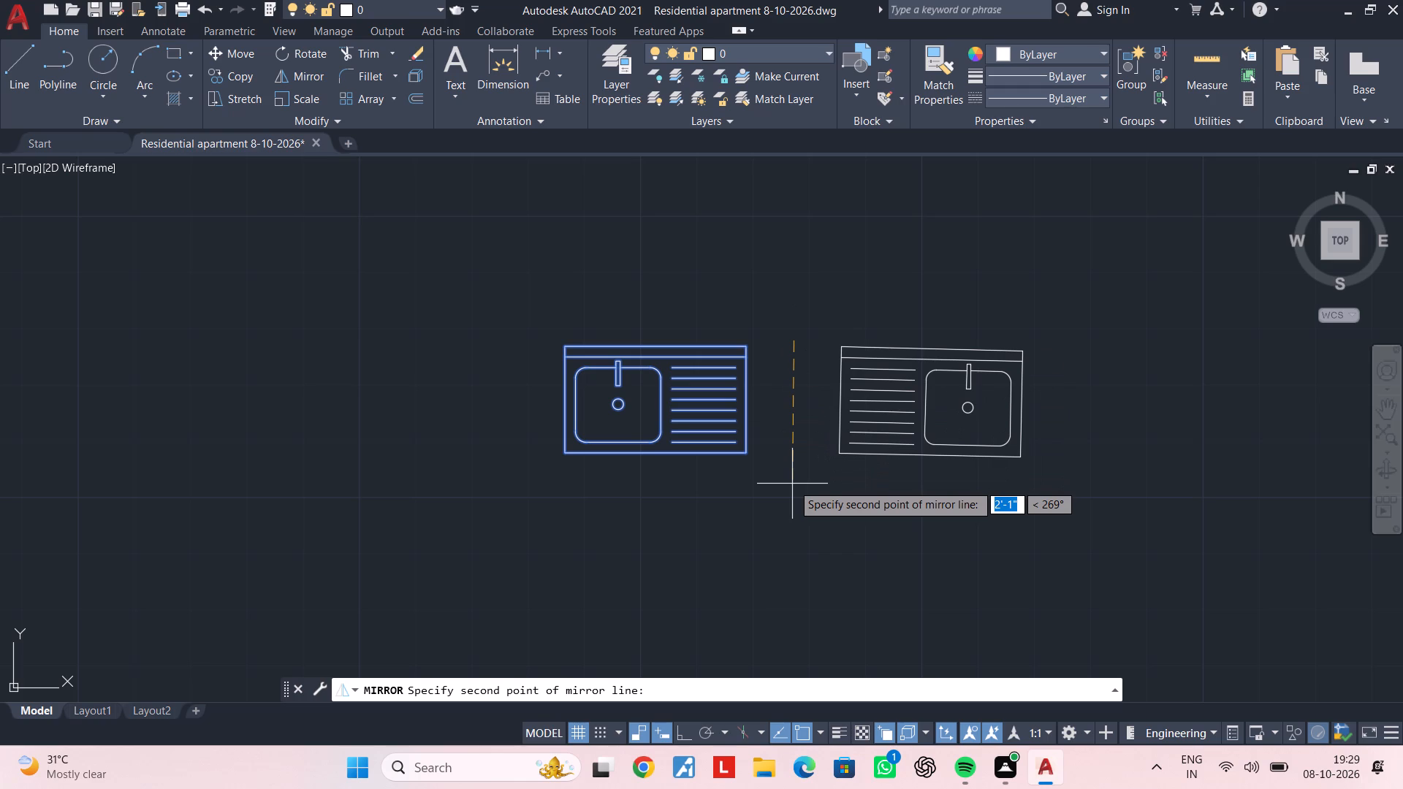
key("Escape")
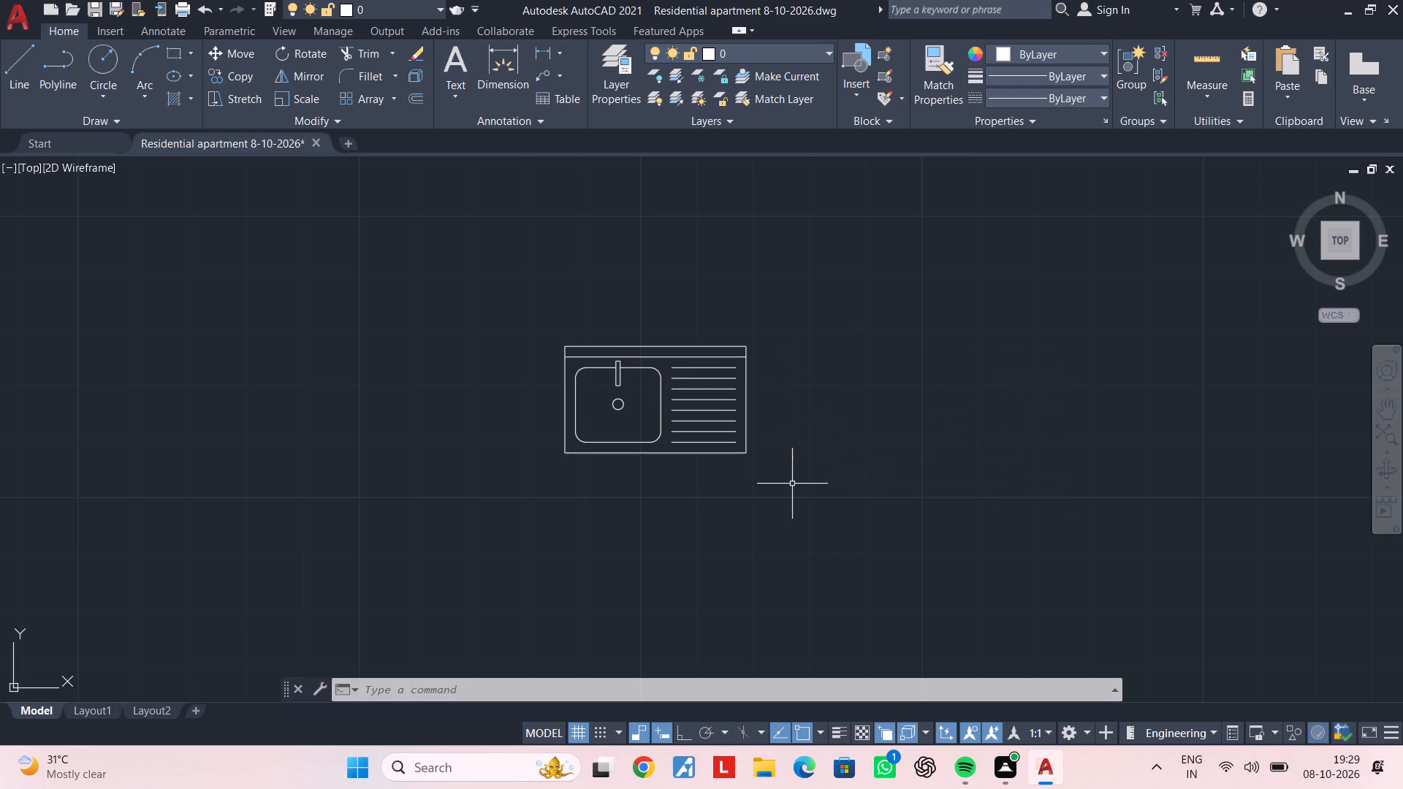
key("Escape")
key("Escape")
Rotate the copied sink 180° with Ortho on so its faucet faces south.
middle_click_drag(775, 472, 822, 465)
key("Escape")
left_click(878, 318)
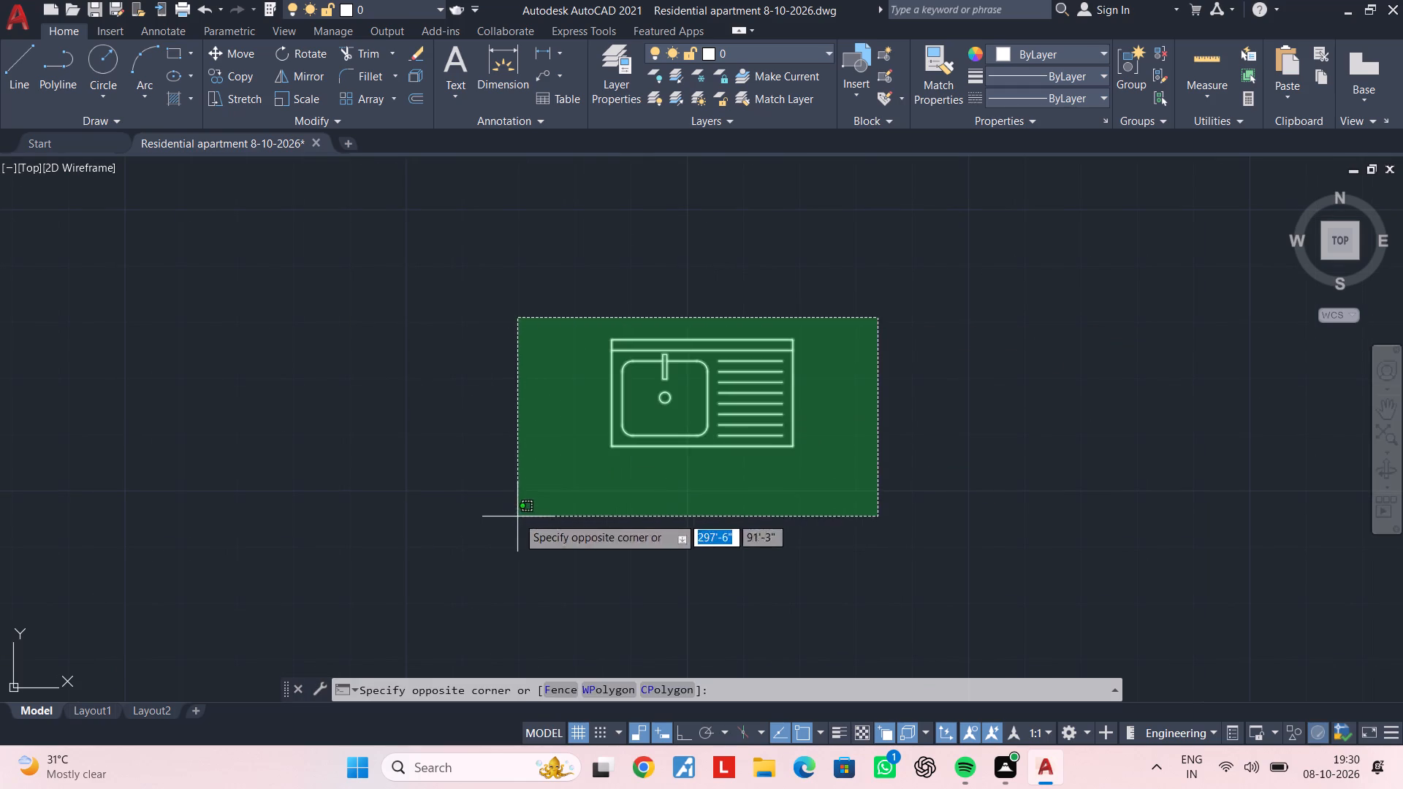
left_click(517, 517)
type("ro")
key("space")
left_click(623, 517)
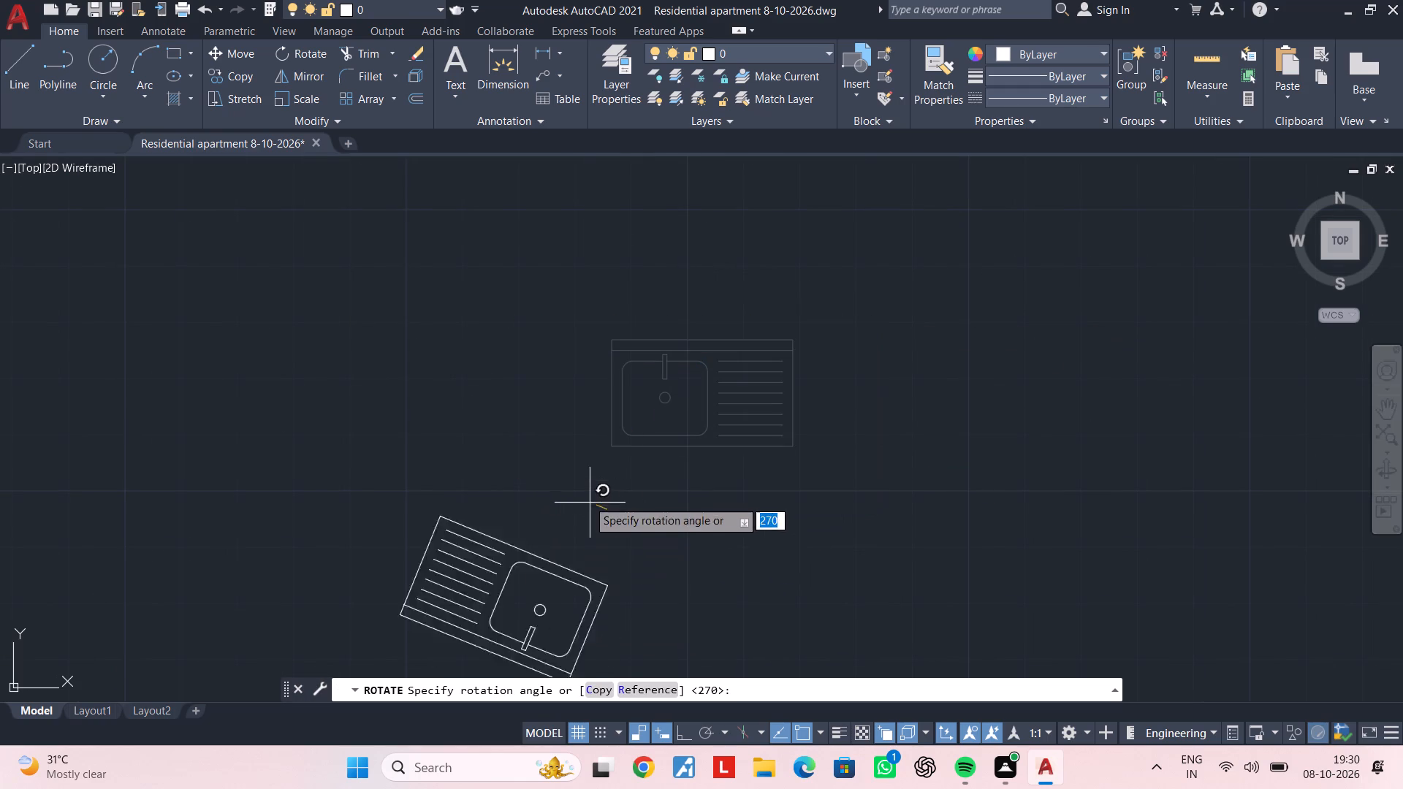
left_click(681, 731)
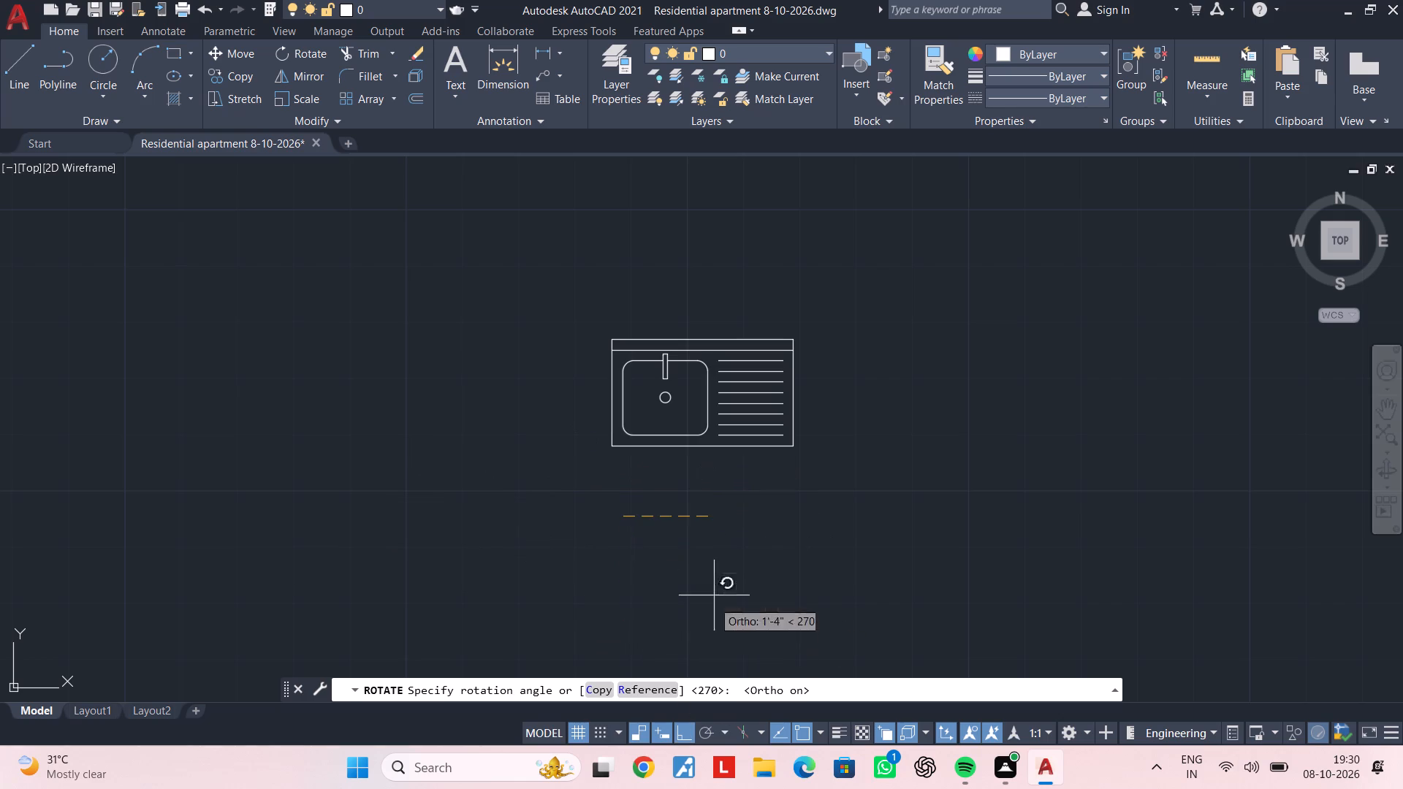
middle_click_drag(717, 527, 734, 481)
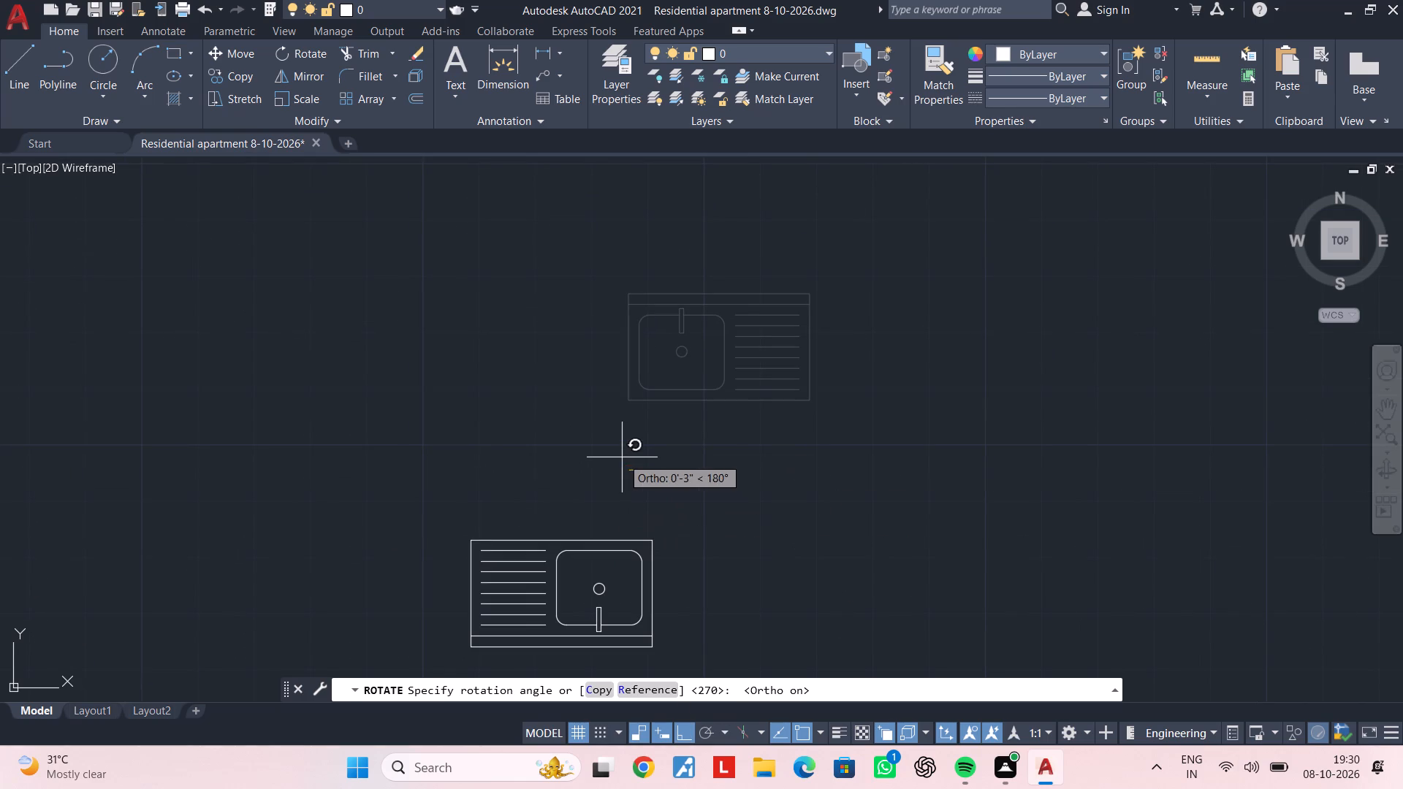
left_click(622, 457)
middle_click_drag(679, 572, 710, 478)
key("Escape")
Mirror the rotated sink across a vertical line to its east, keeping the source block.
left_click_drag(731, 402, 692, 480)
left_click(578, 622)
type("mi")
key("space")
left_click(775, 440)
left_click(765, 543)
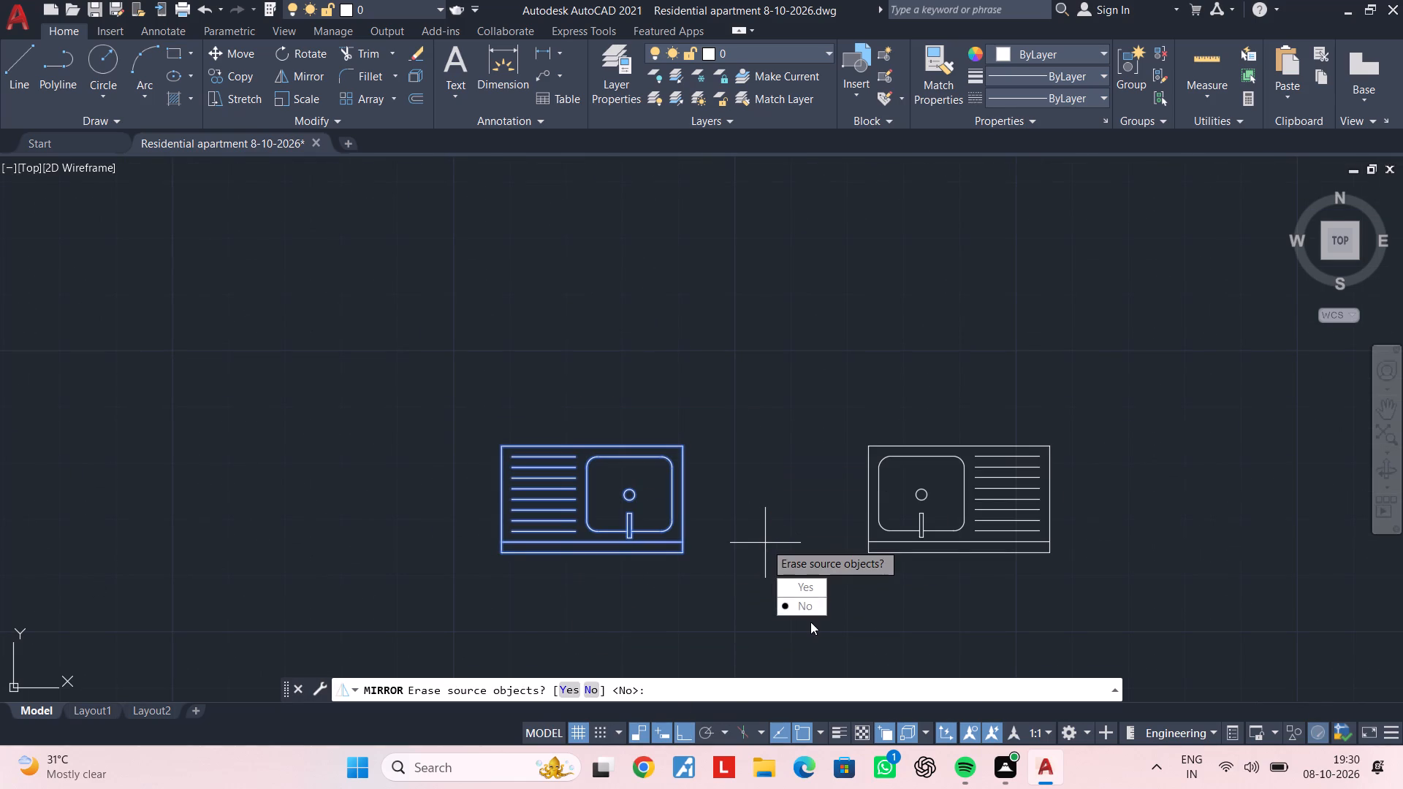
left_click_drag(811, 615, 765, 543)
key("Escape")
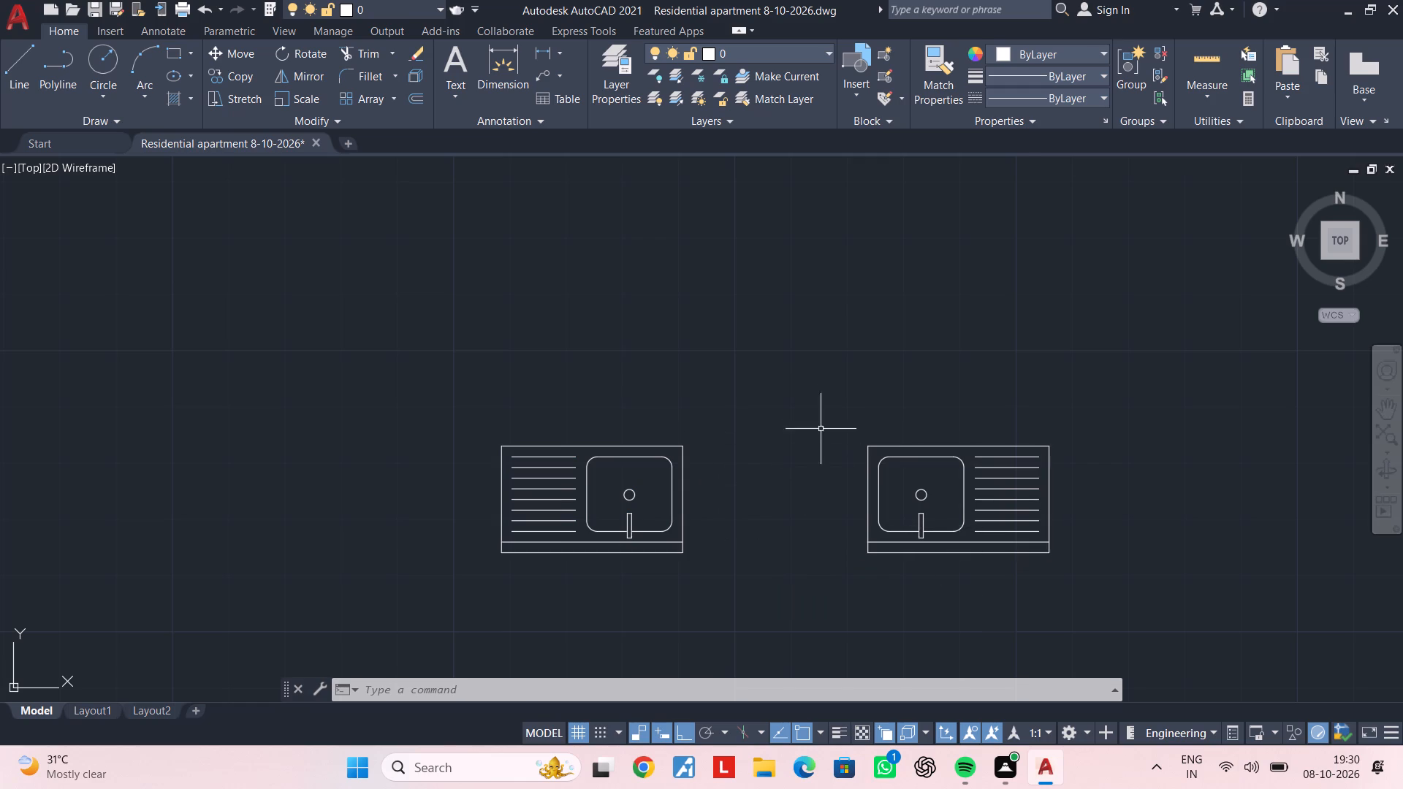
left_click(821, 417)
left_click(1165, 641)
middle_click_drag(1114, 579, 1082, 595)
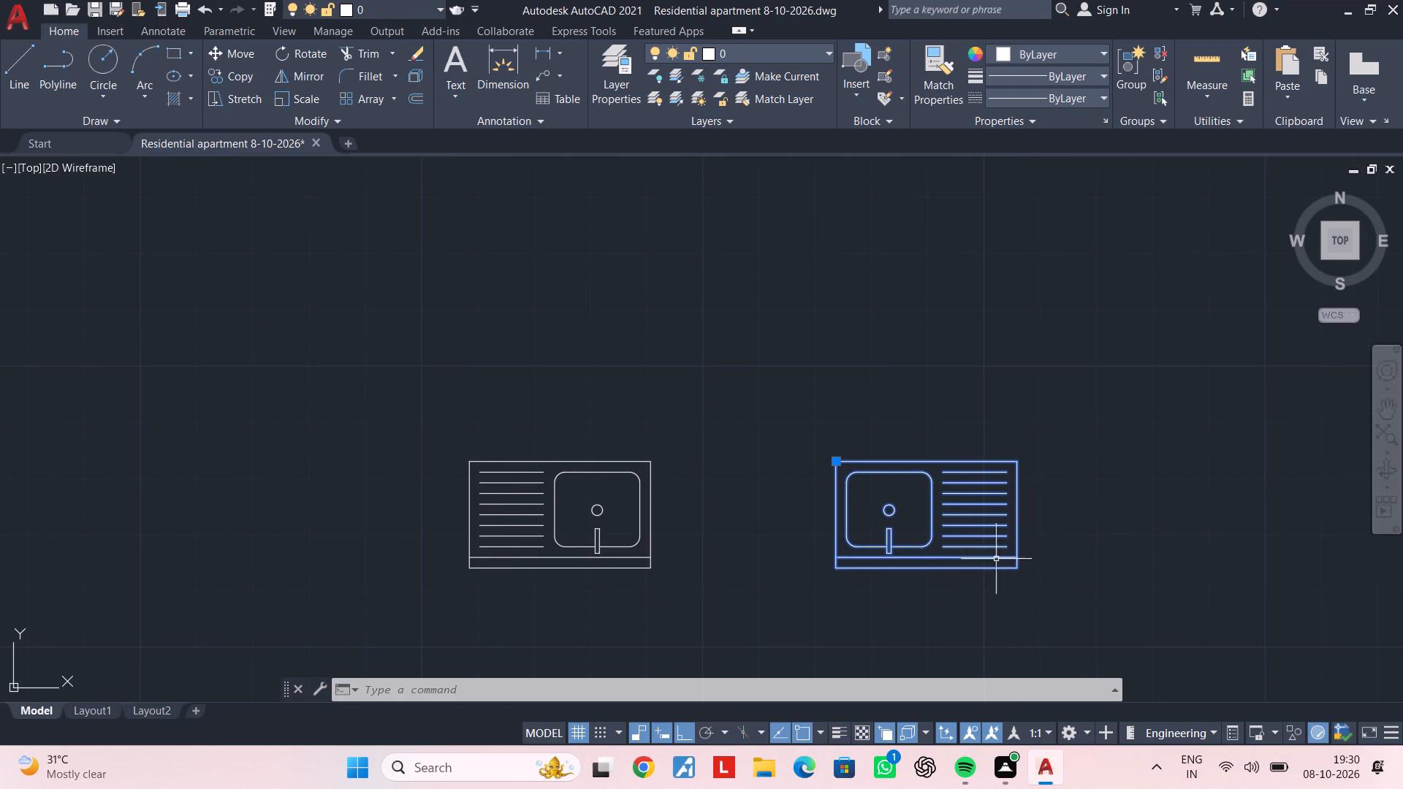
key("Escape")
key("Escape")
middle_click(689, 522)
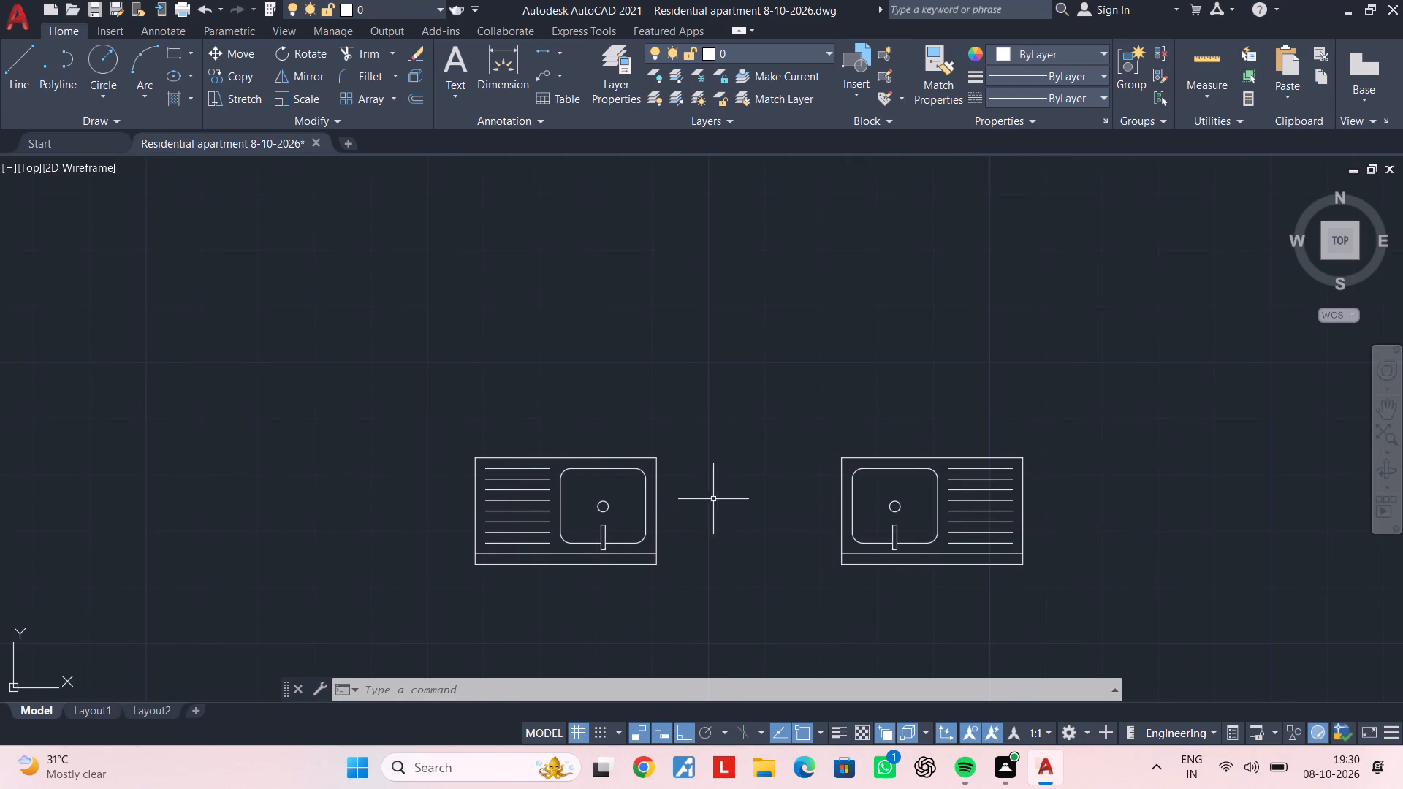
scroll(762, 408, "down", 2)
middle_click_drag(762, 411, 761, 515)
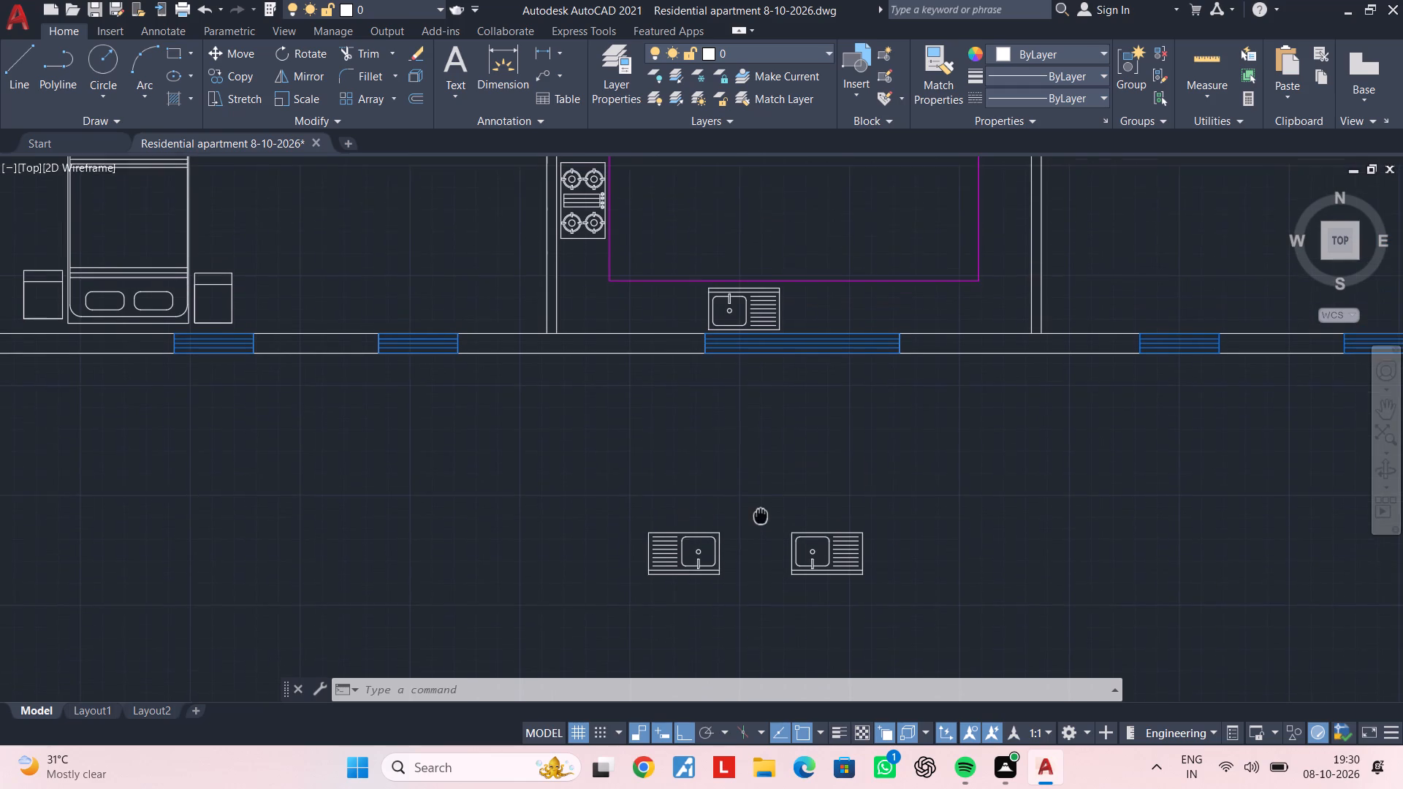
Delete the existing sink on the kitchen's south counter, leaving the two south-facing sinks below the plan.
middle_click_drag(761, 515, 761, 520)
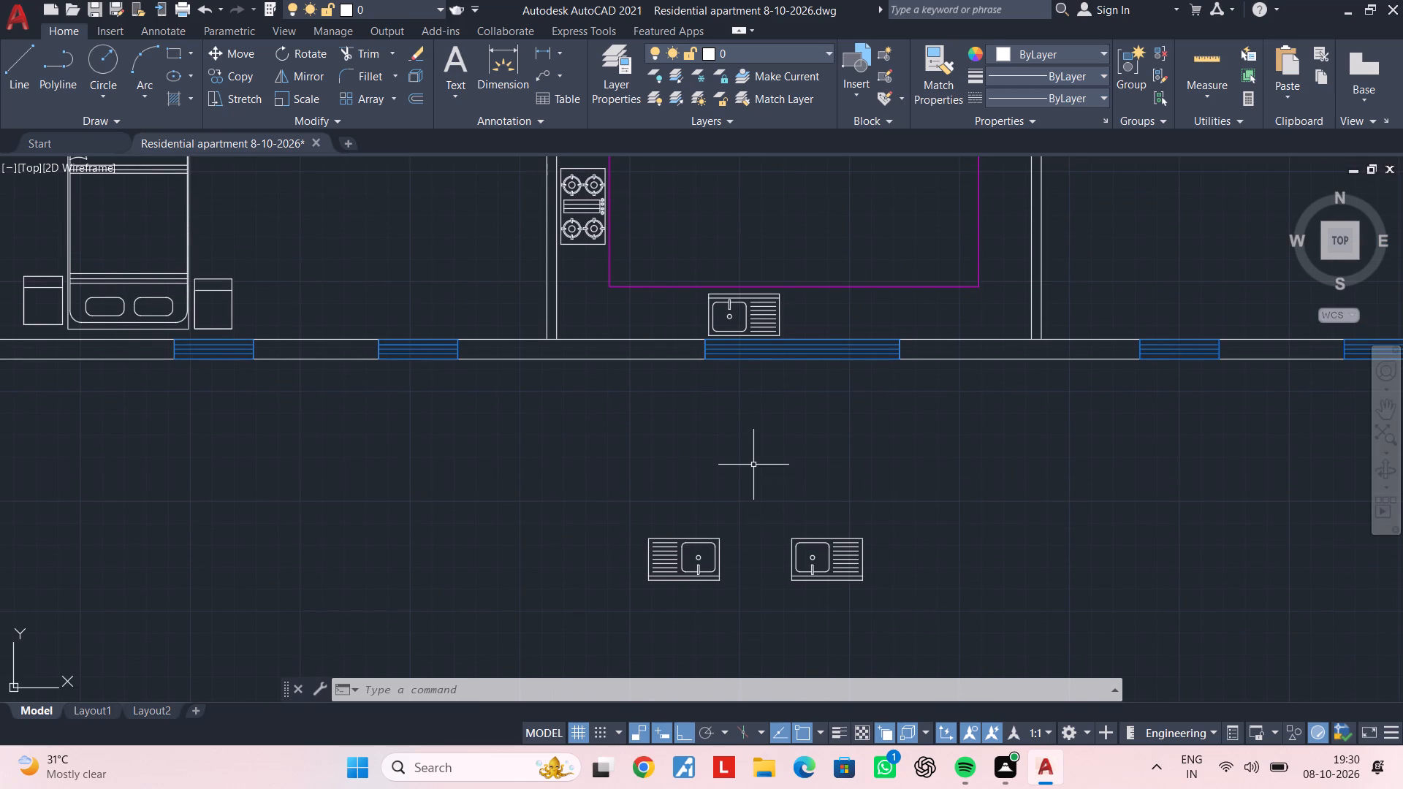
scroll(753, 465, "up", 1)
middle_click_drag(753, 466, 750, 494)
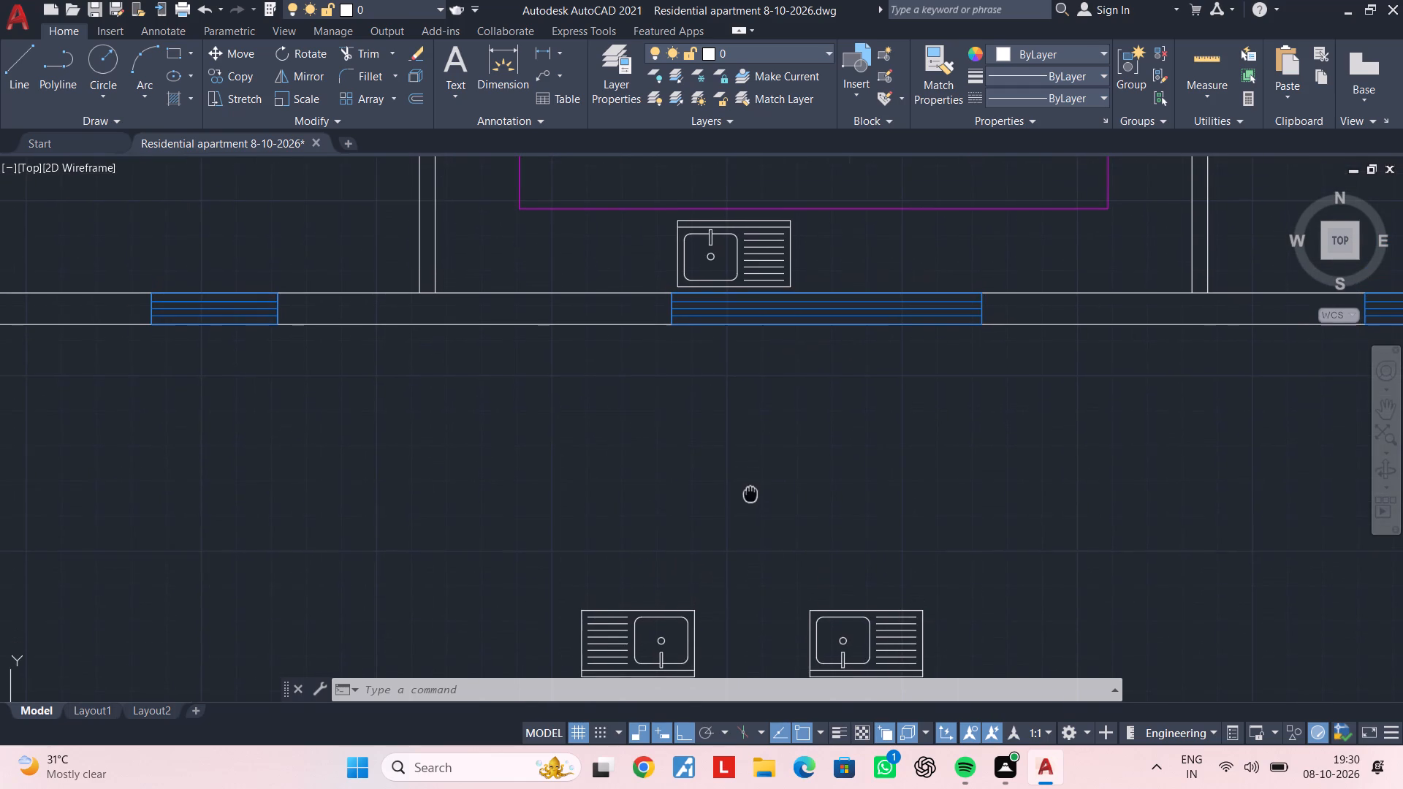
middle_click_drag(750, 494, 750, 495)
middle_click_drag(750, 533, 772, 495)
key("Escape")
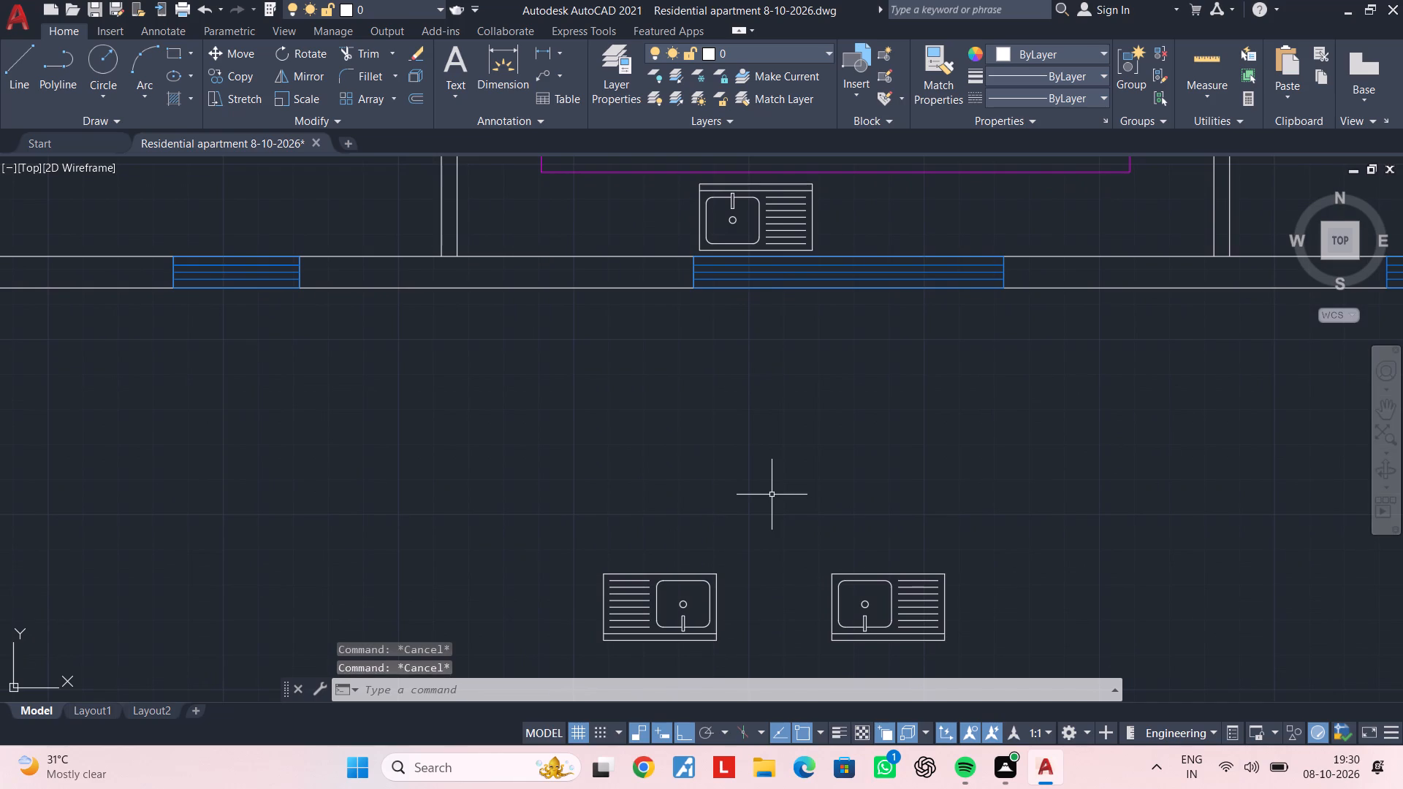
key("Escape")
key("Escape")
middle_click_drag(779, 457, 750, 622)
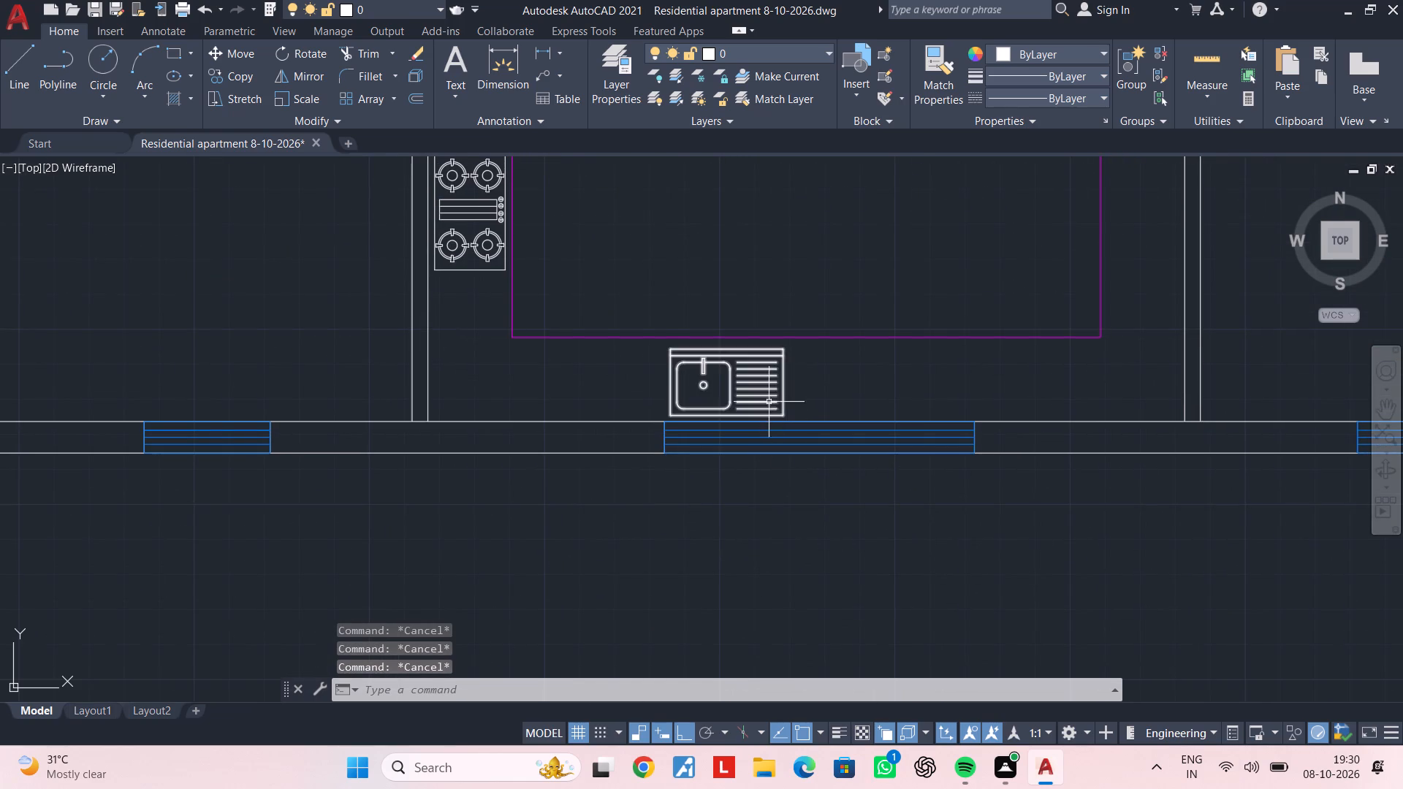
left_click(769, 400)
key("Delete")
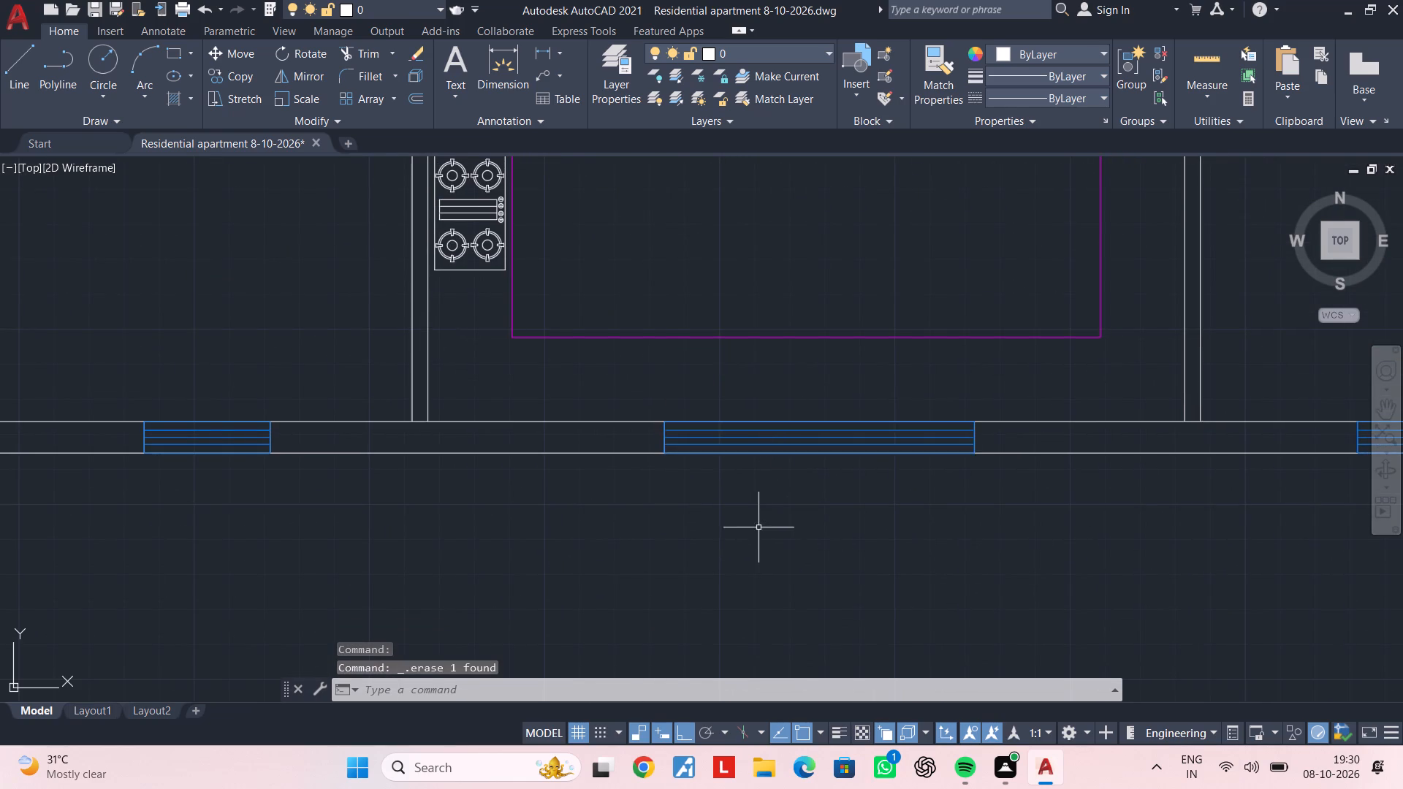
With Ortho off, copy the eastern spare sink from below the plan onto the kitchen counter, at the south window's east end.
scroll(759, 527, "down", 1)
middle_click_drag(759, 527, 771, 351)
left_click(818, 523)
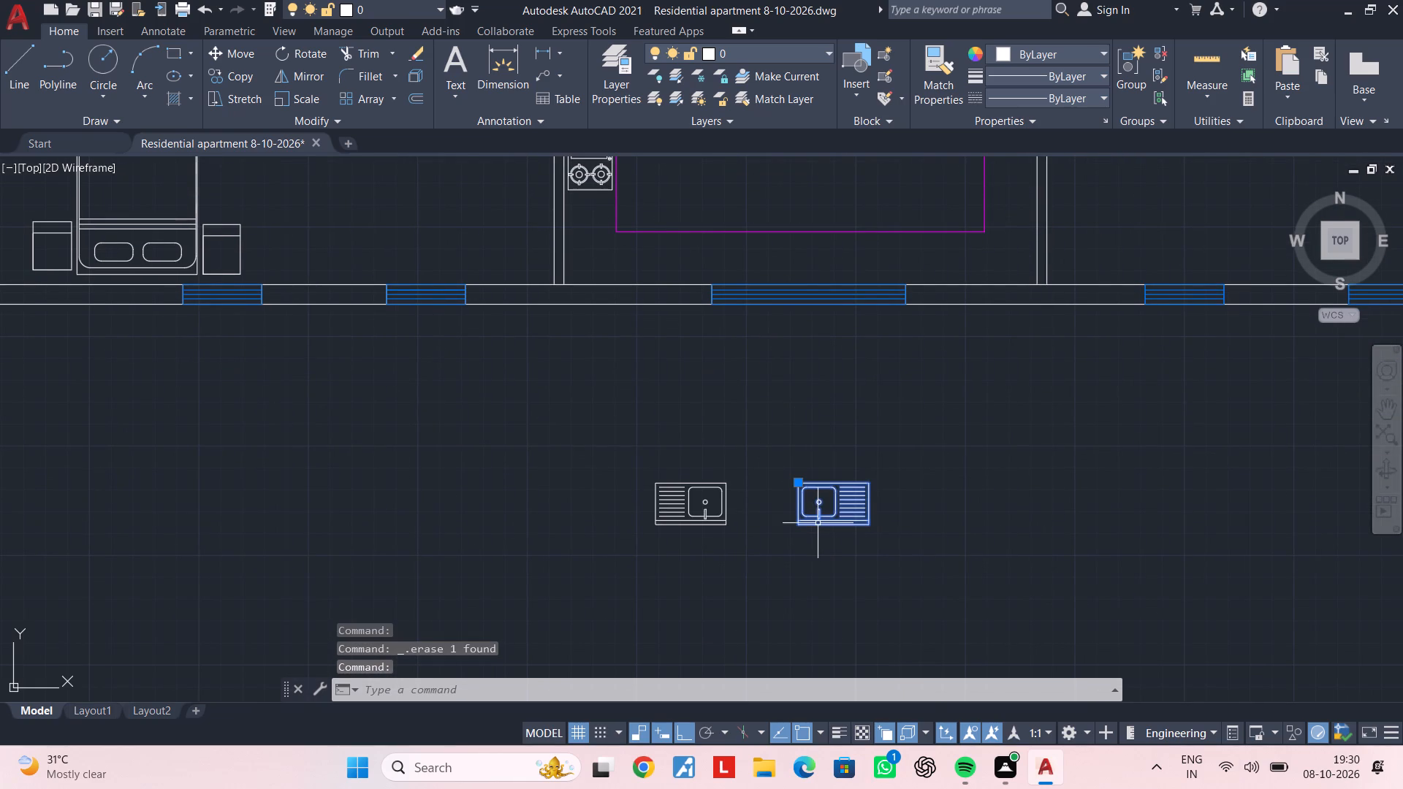
type("co")
key("space")
left_click(842, 505)
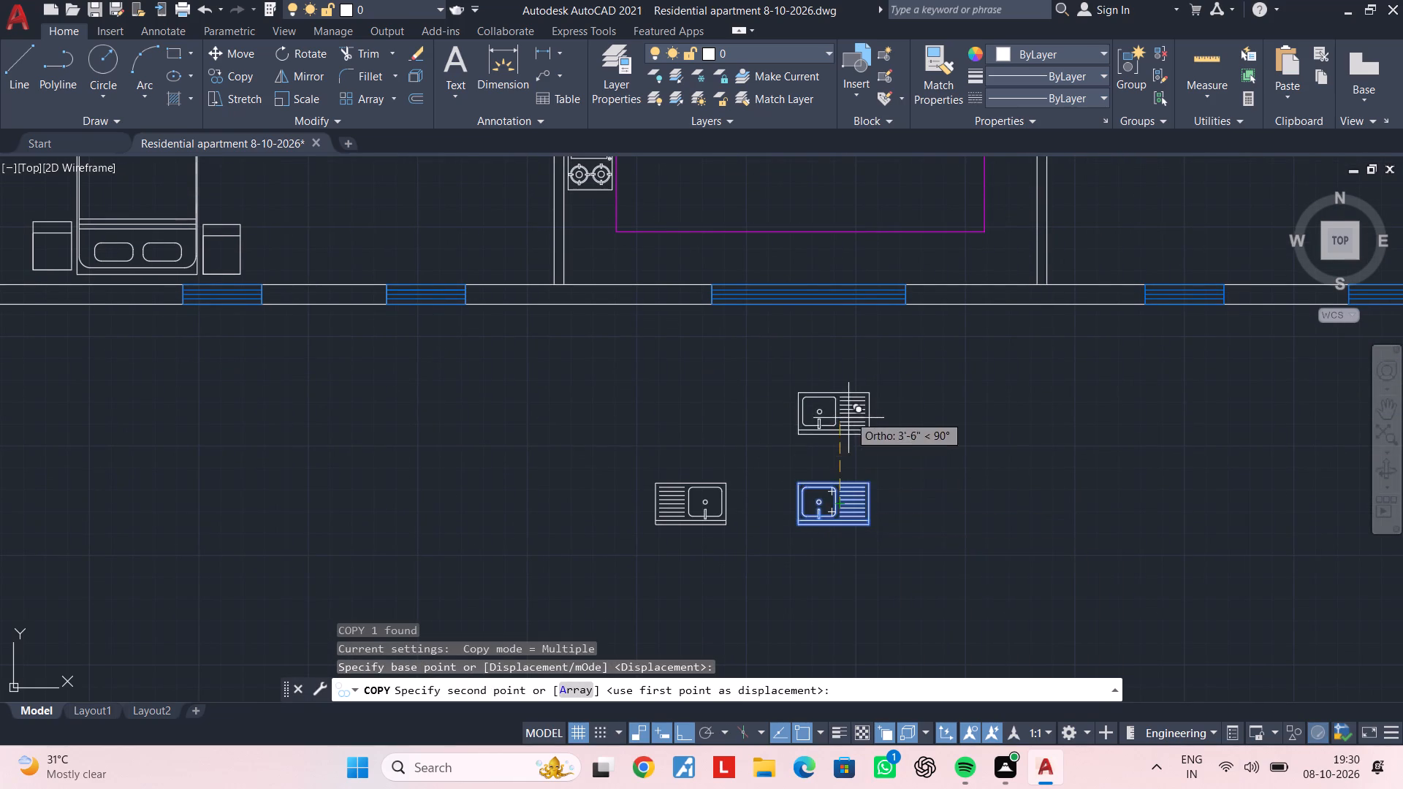
scroll(850, 414, "up", 1)
middle_click_drag(850, 414, 837, 534)
middle_click_drag(910, 318, 906, 381)
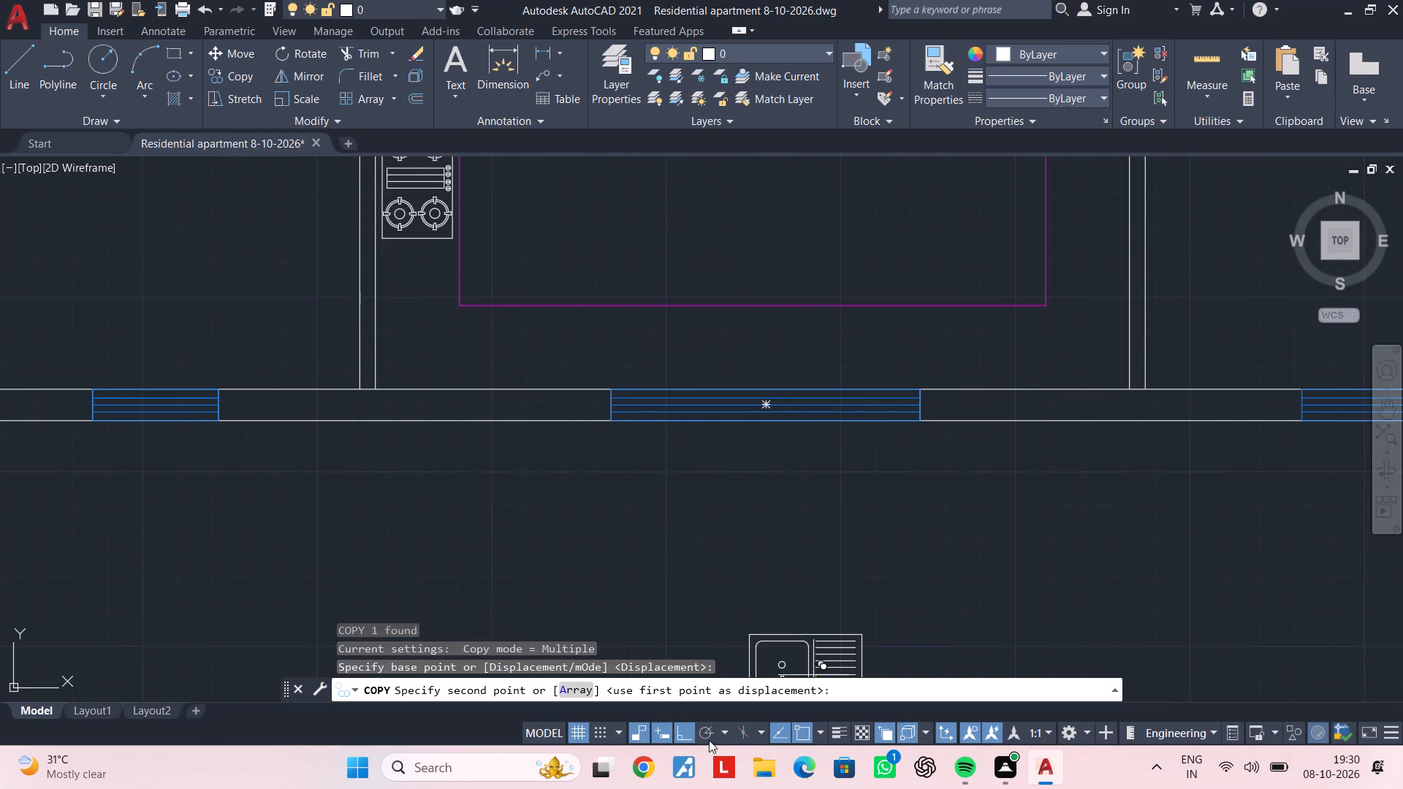
left_click(688, 733)
middle_click_drag(891, 460, 878, 514)
scroll(891, 460, "up", 1)
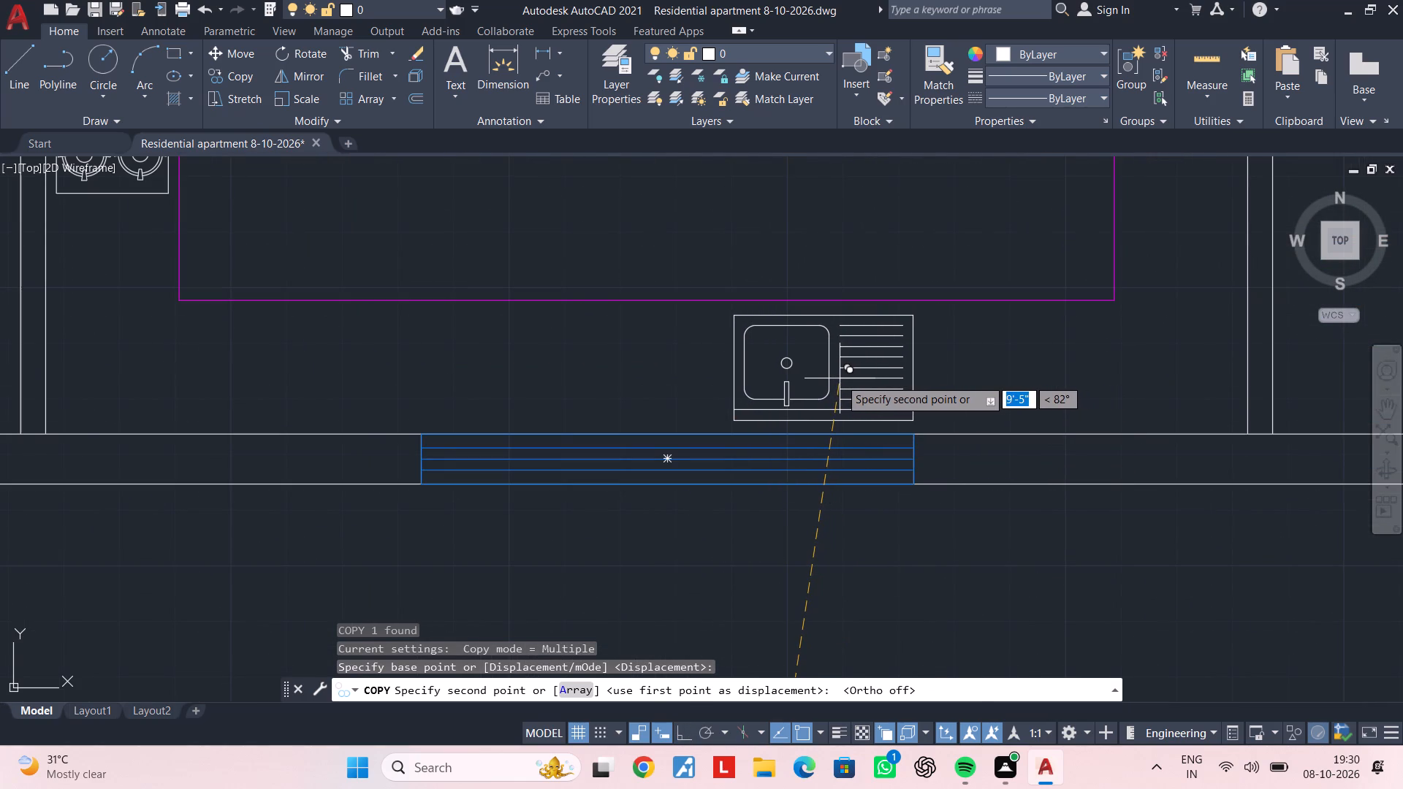
left_click(840, 378)
middle_click_drag(739, 380, 899, 378)
key("Escape")
key("Escape")
key("Escape")
key("Escape")
Mirror the counter sink across a vertical line near its west edge with Ortho on, keeping the source block.
left_click(897, 382)
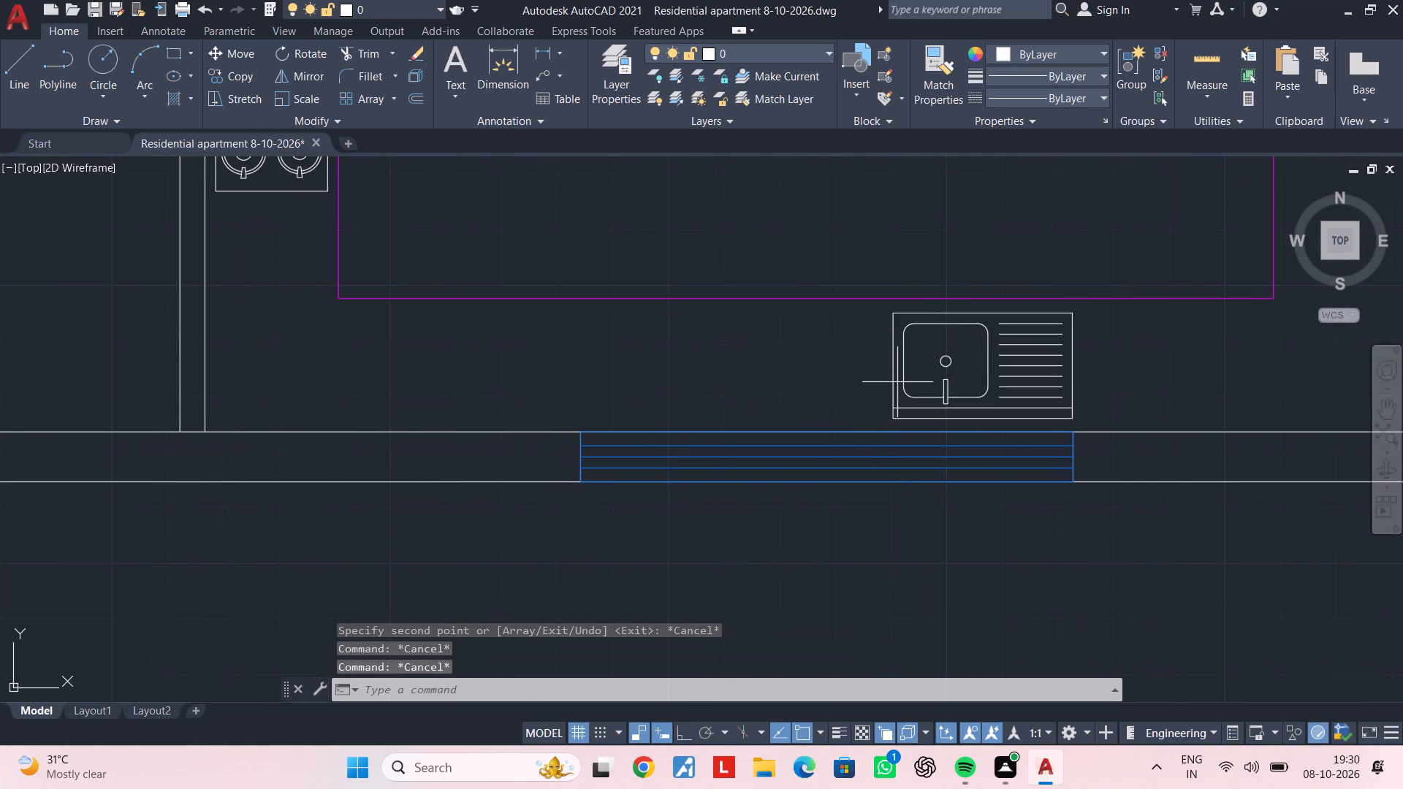
left_click(871, 388)
type("mi")
key("space")
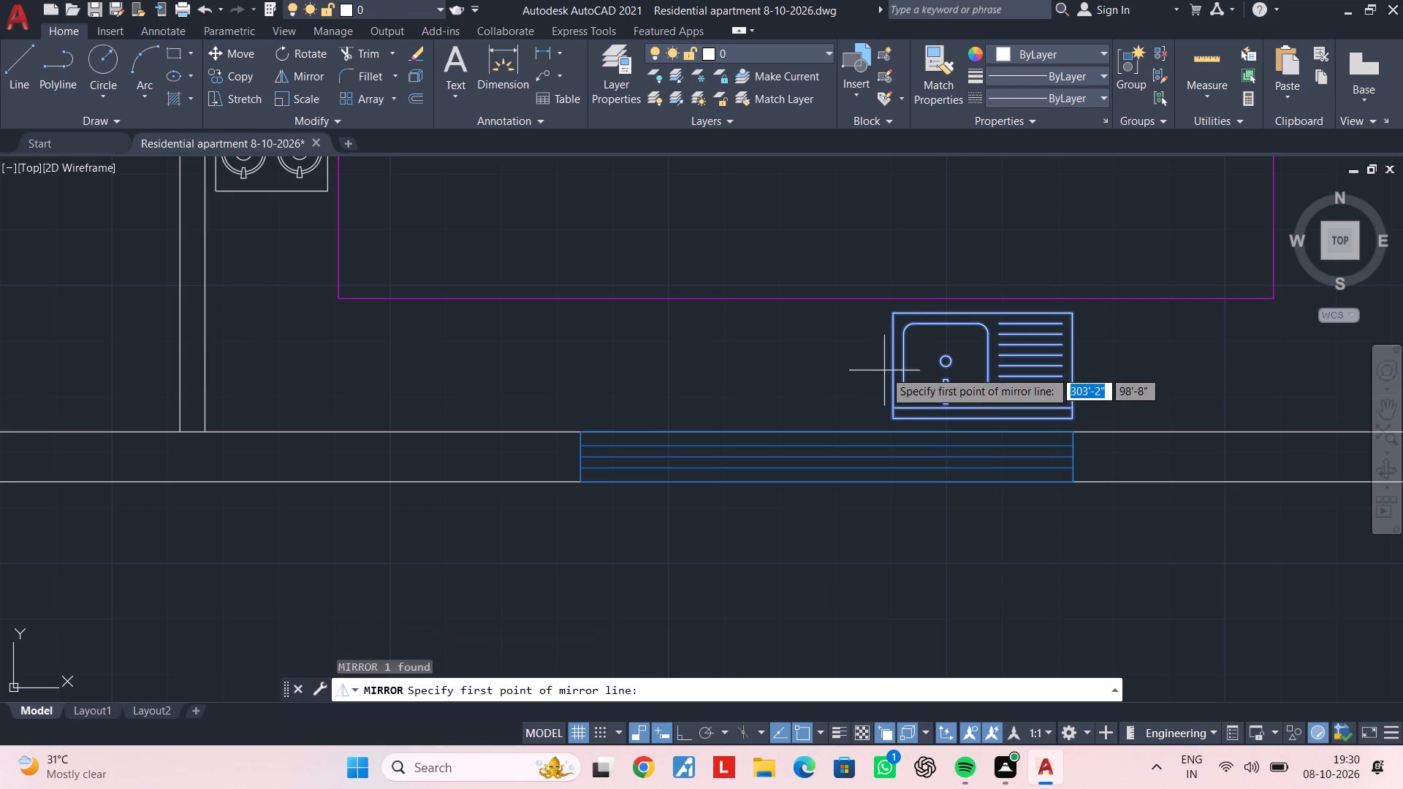
left_click(894, 311)
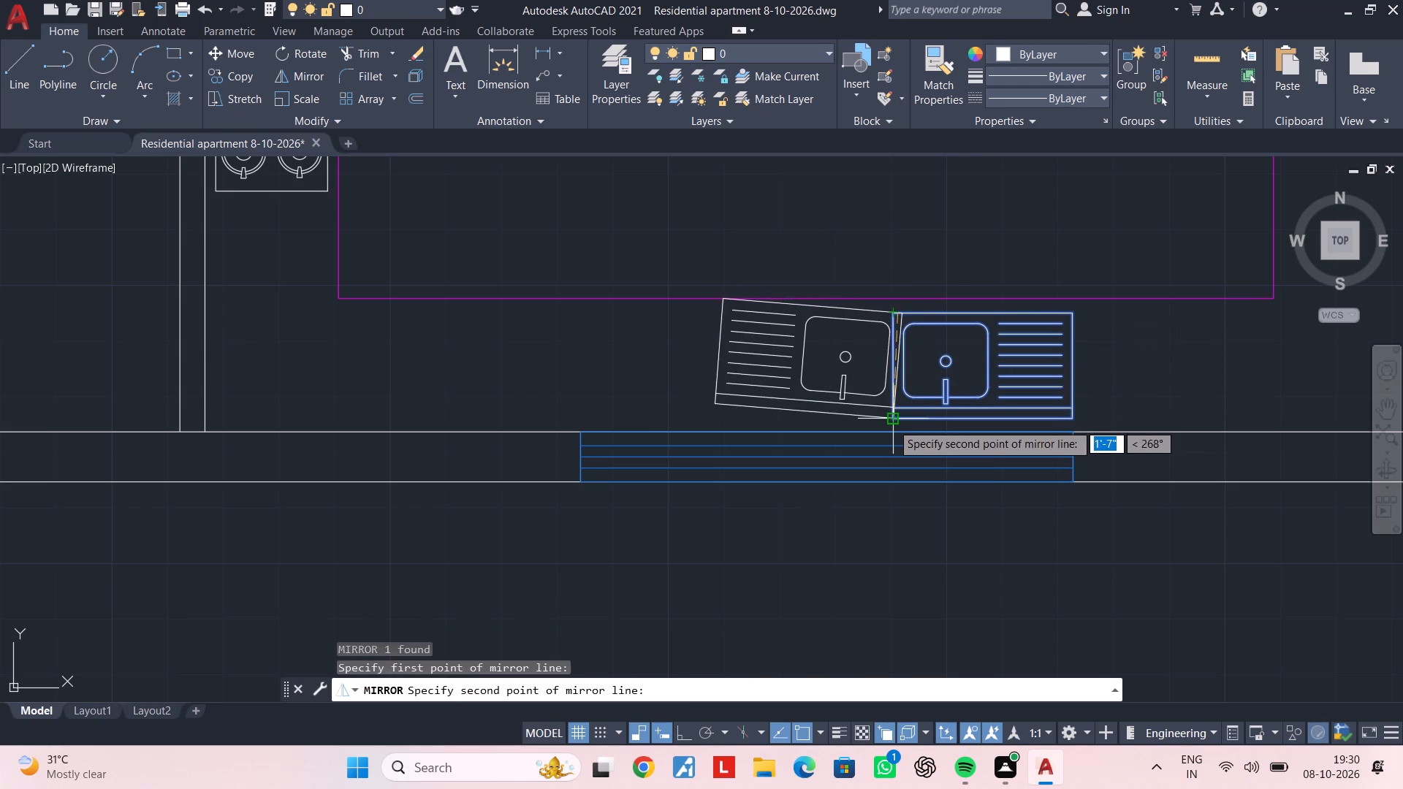
scroll(895, 416, "up", 2)
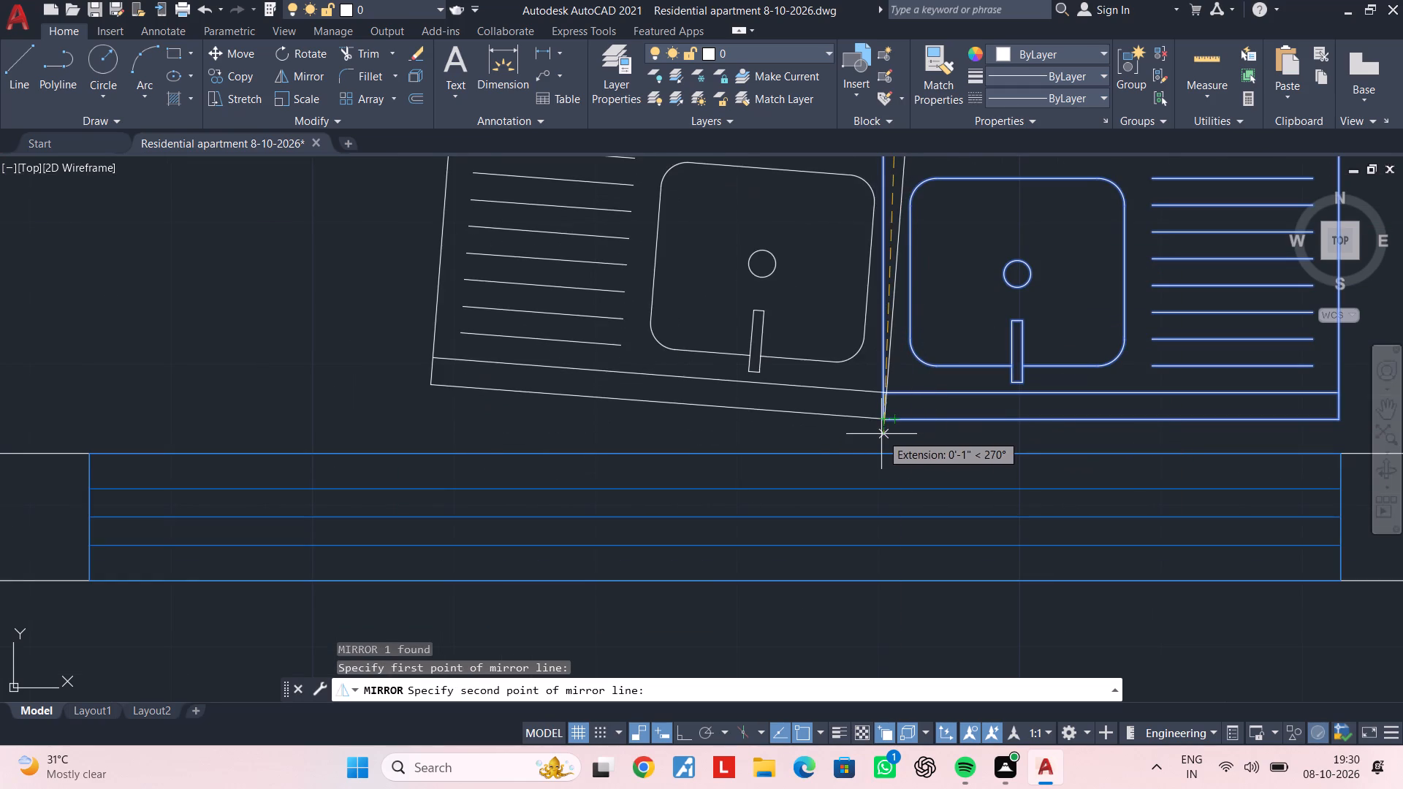
left_click(676, 731)
scroll(887, 417, "up", 2)
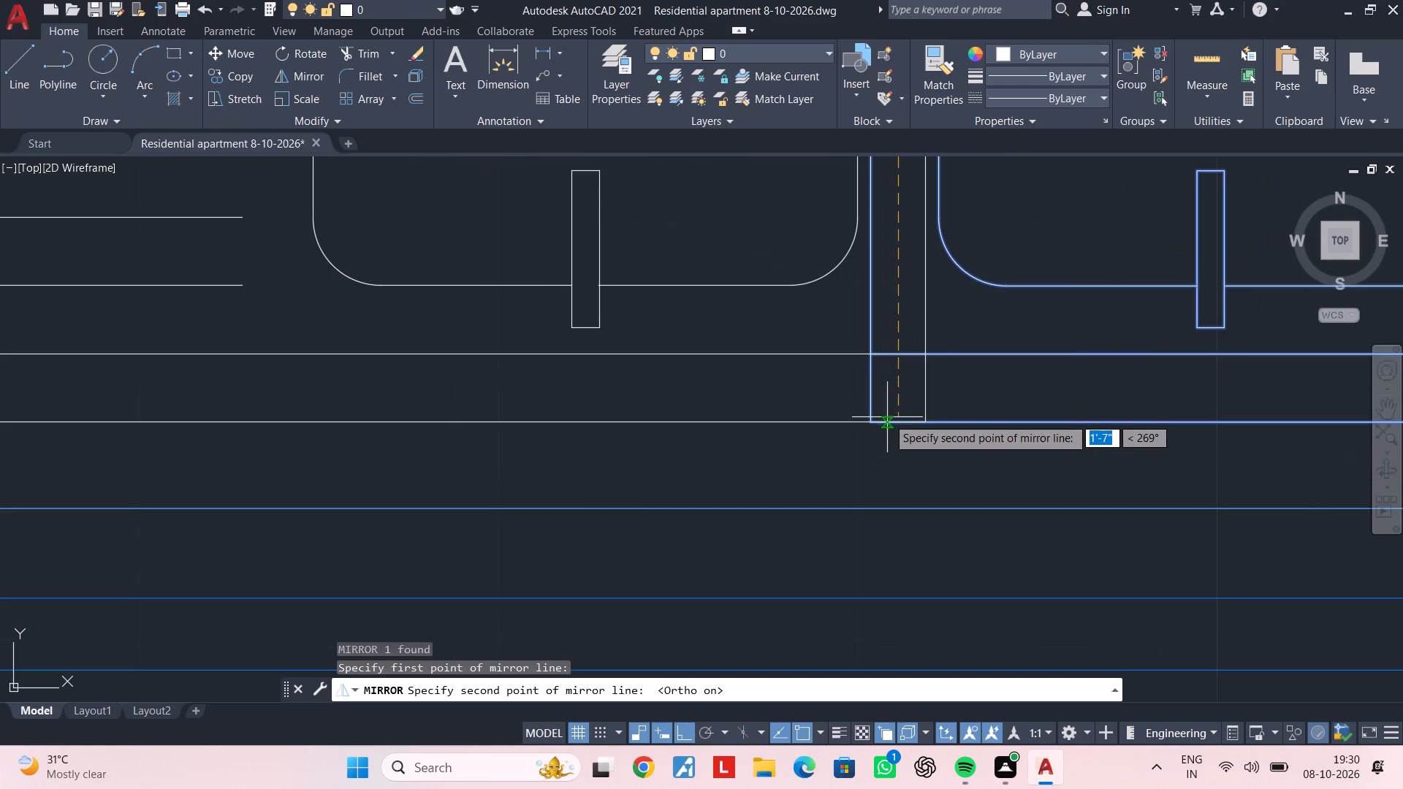
left_click(897, 419)
left_click_drag(926, 487, 897, 419)
scroll(875, 422, "down", 1)
middle_click_drag(874, 458, 882, 582)
key("Escape")
key("Escape")
Move the mirrored sink slightly west so the two counter sinks sit side by side without overlapping.
left_click(863, 442)
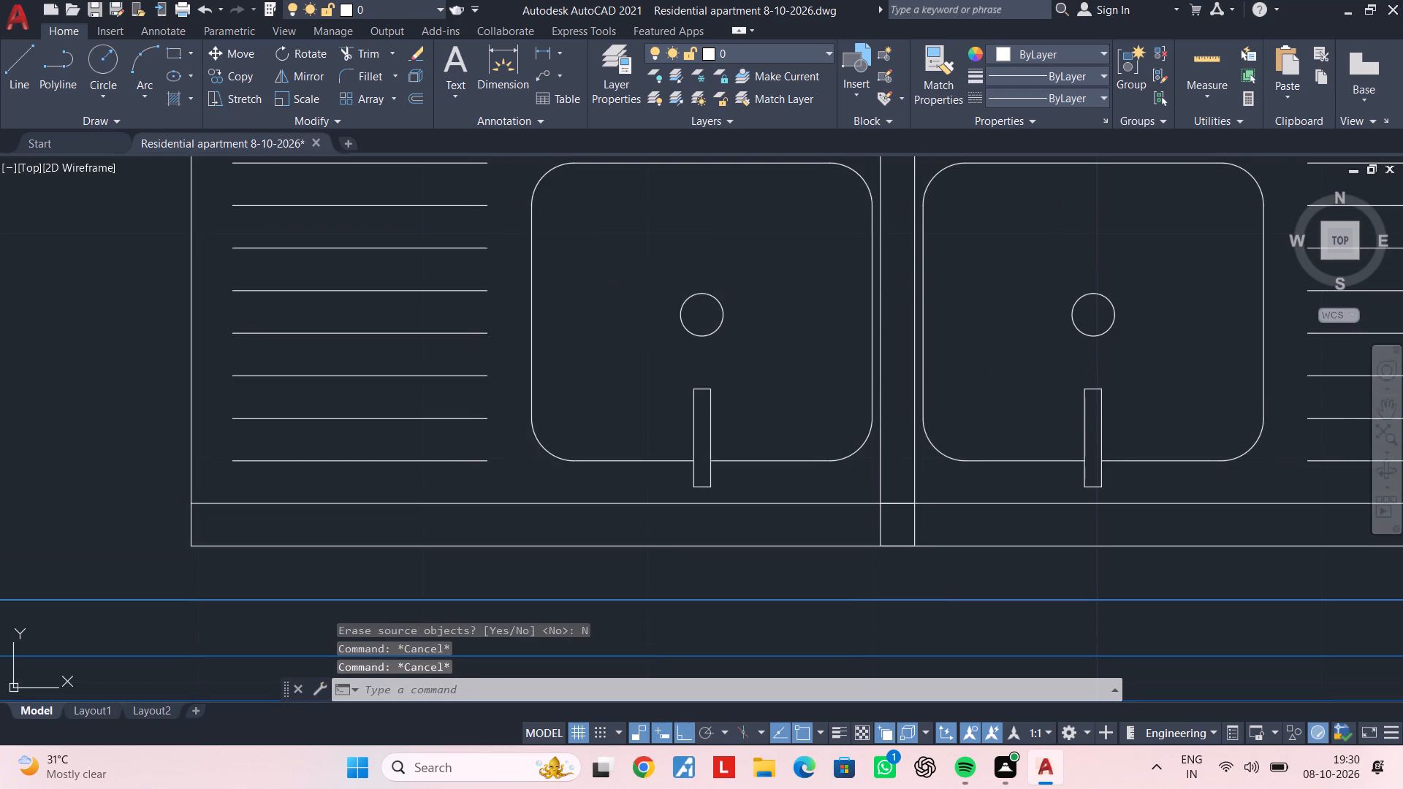
type("m")
key("space")
left_click(854, 446)
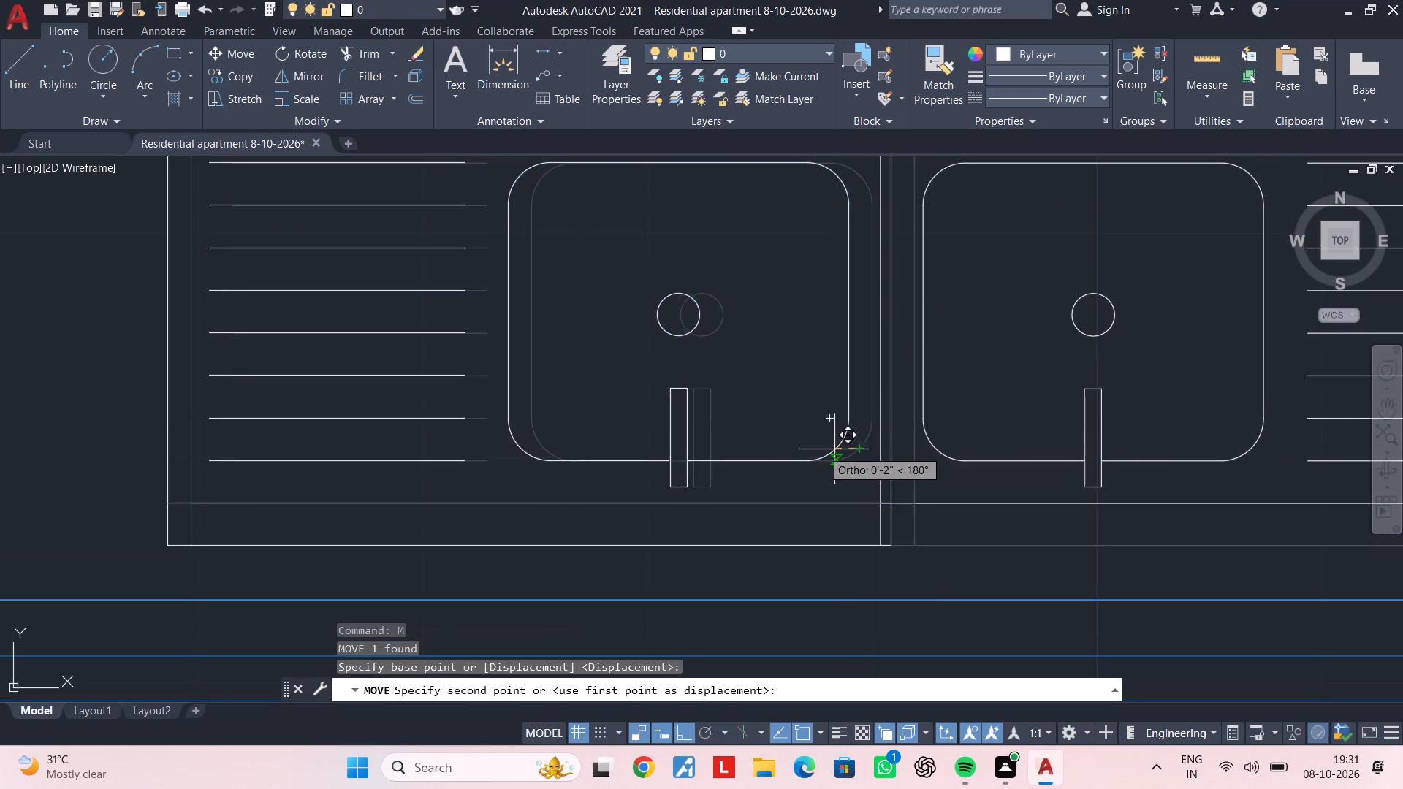
left_click(816, 449)
scroll(816, 449, "down", 3)
middle_click_drag(816, 452, 807, 469)
key("Escape")
key("Escape")
key("Escape")
Move both counter sinks together west so the pair is roughly centred on the kitchen's south window.
left_click(720, 448)
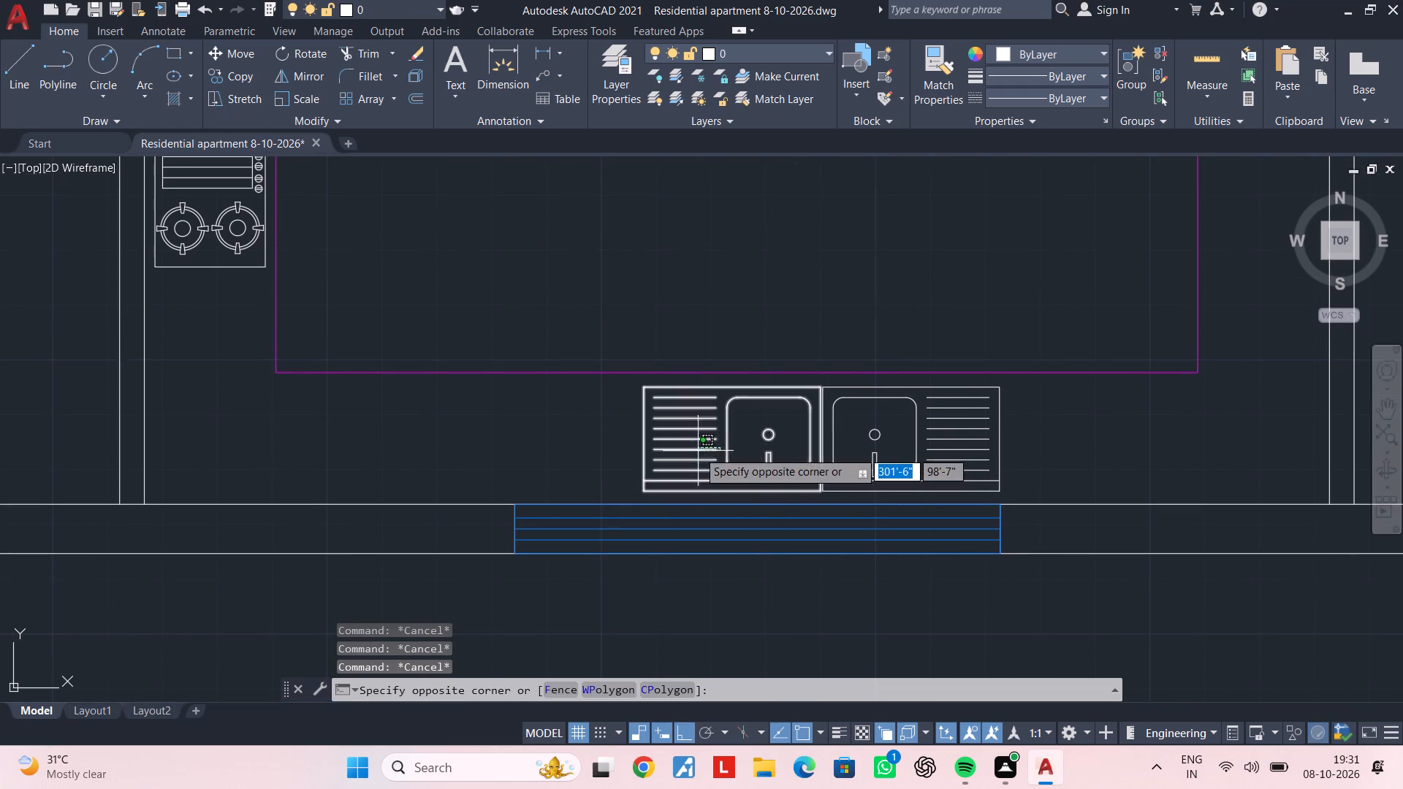
left_click(698, 451)
left_click(955, 451)
type("m")
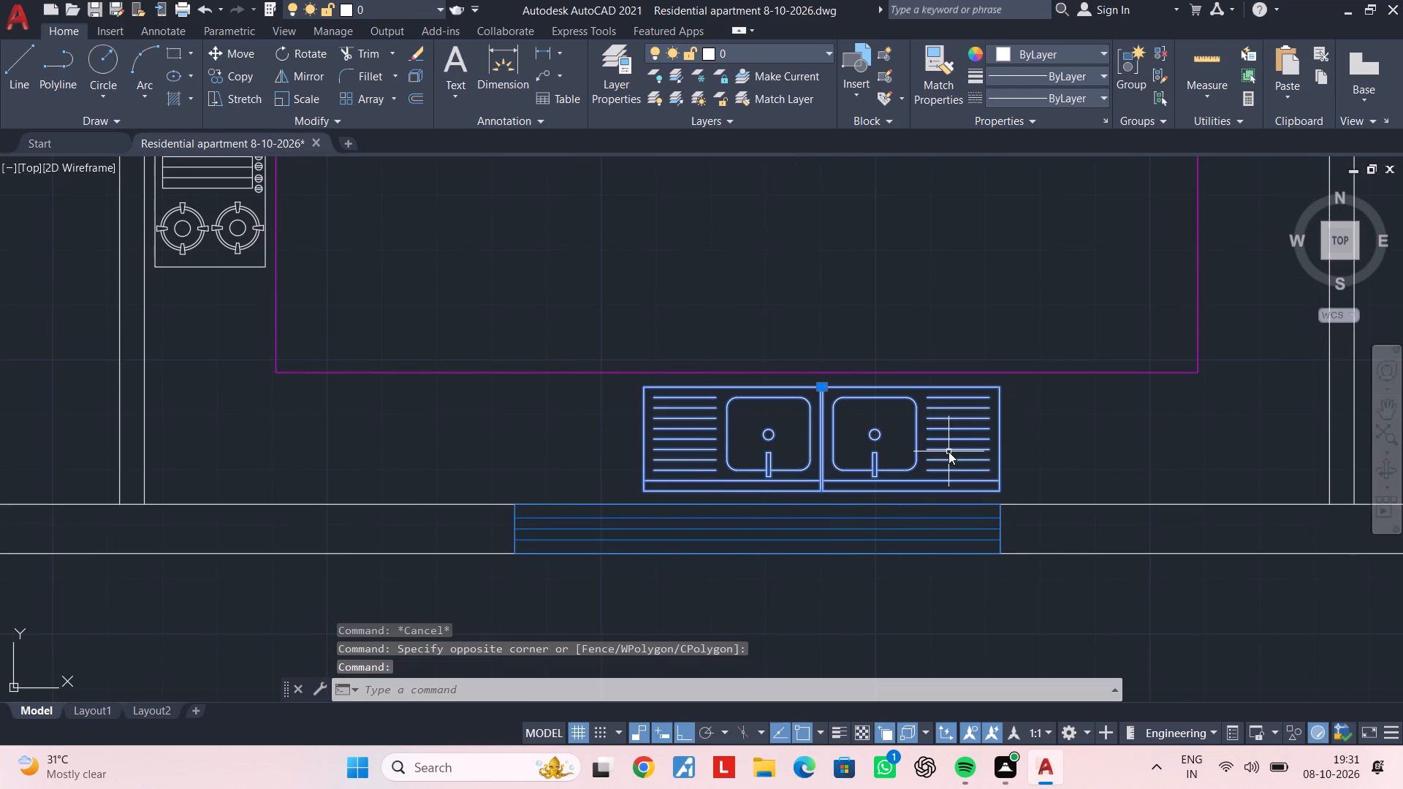
key("space")
left_click(948, 451)
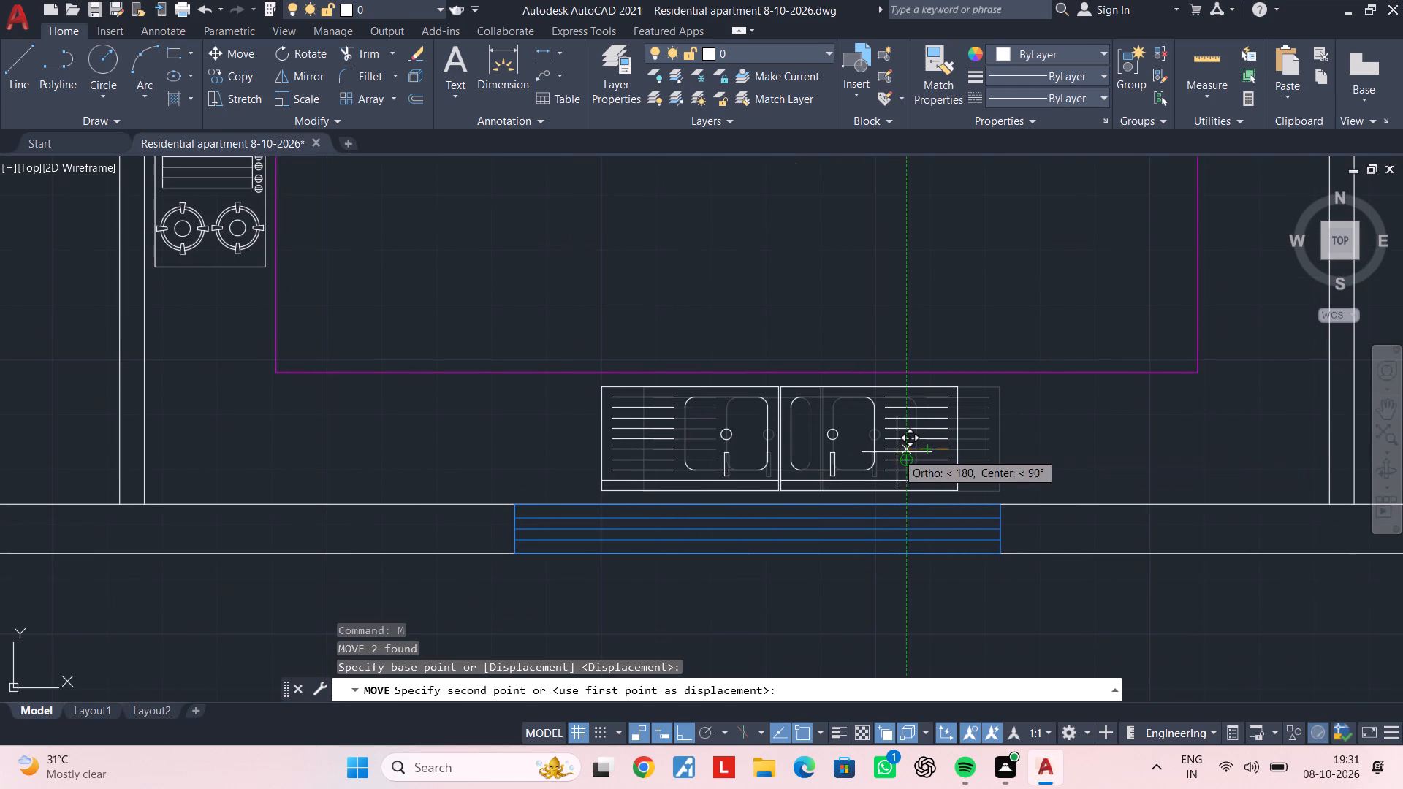
left_click(879, 452)
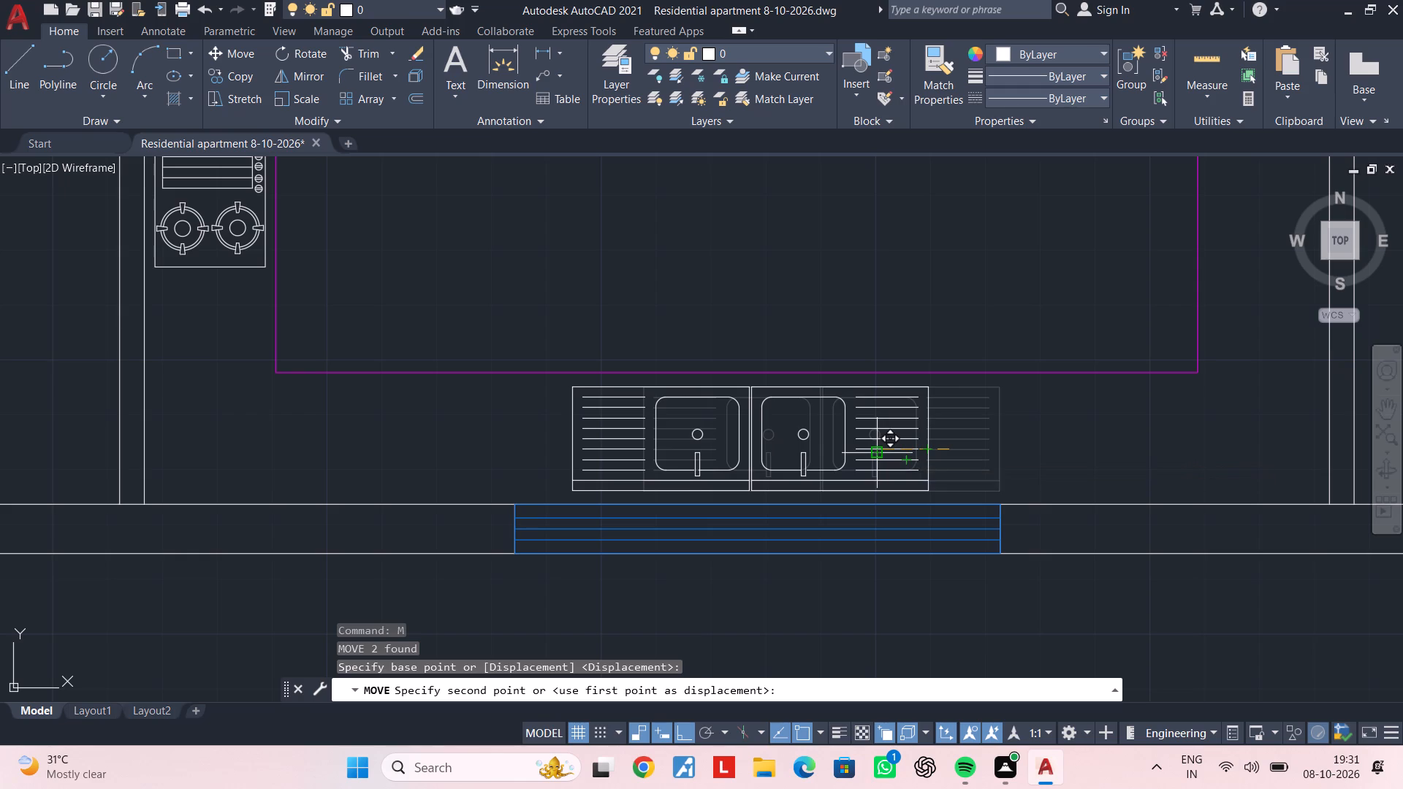
key("Escape")
Delete the two spare sinks in the empty space below the plan.
scroll(879, 459, "down", 3)
middle_click_drag(879, 460, 924, 448)
middle_click_drag(960, 427, 919, 479)
key("Escape")
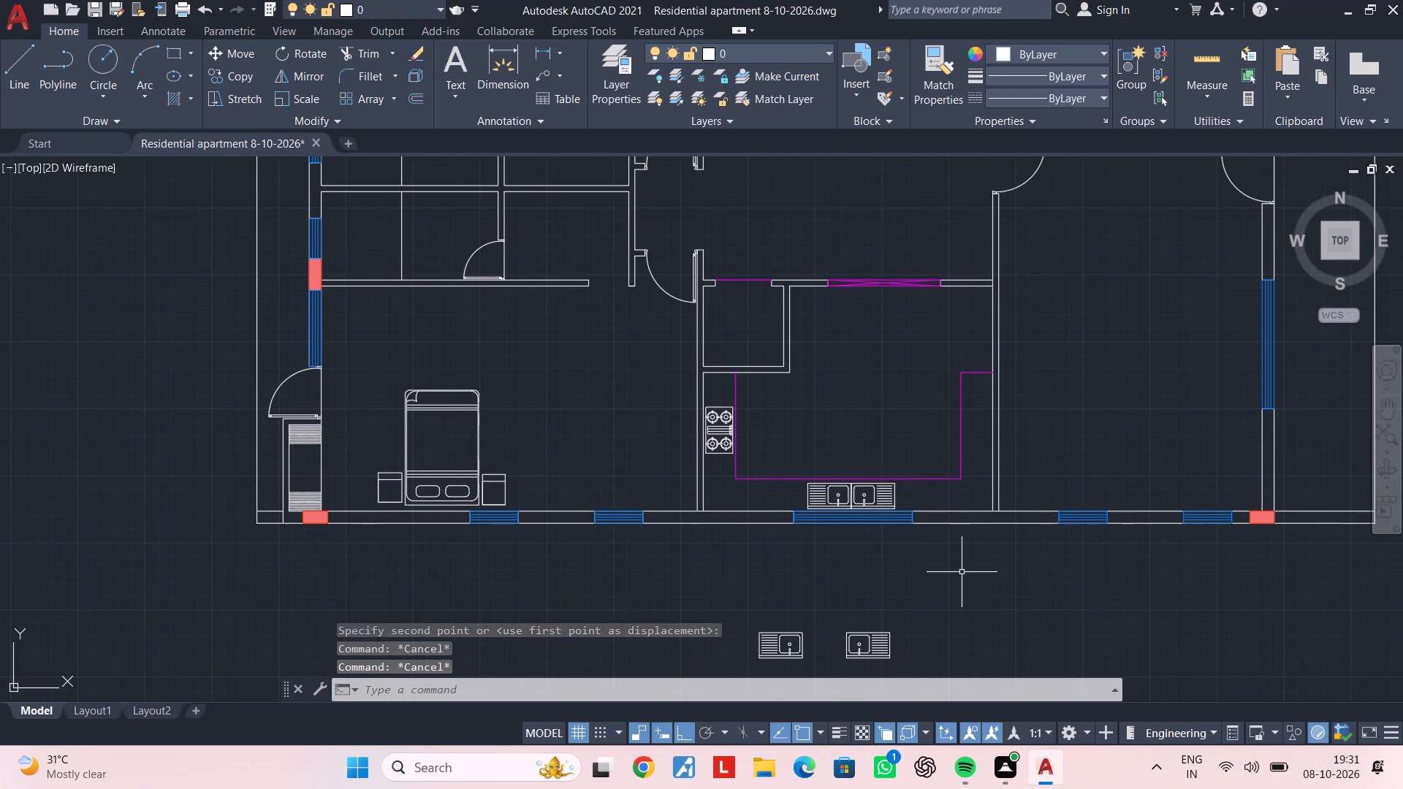
middle_click_drag(956, 557, 977, 448)
key("Escape")
key("Escape")
left_click(970, 467)
left_click(745, 580)
key("Delete")
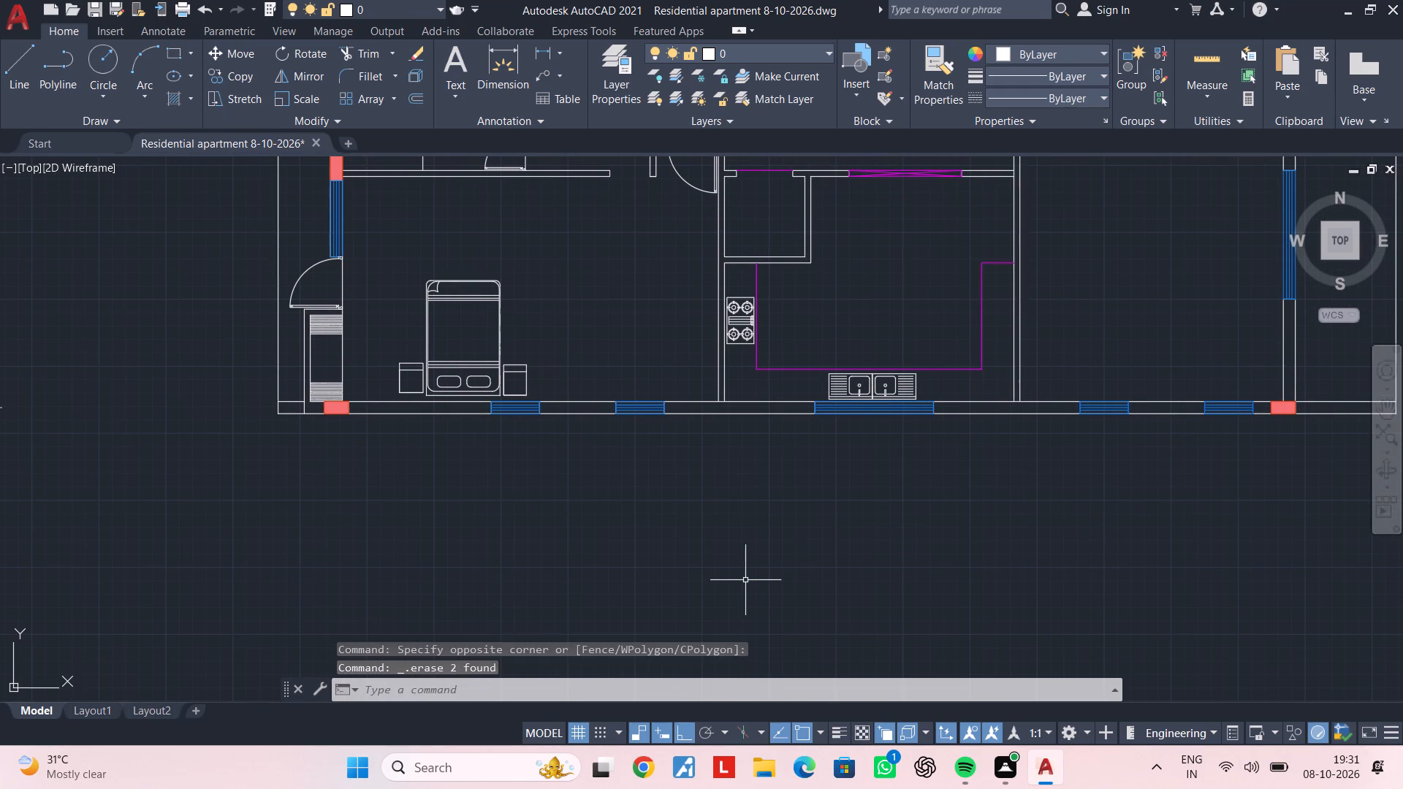
Examine the whole apartment floor plan, including the bedrooms, the central living area and the kitchen.
middle_click_drag(897, 540, 878, 577)
middle_click(870, 592)
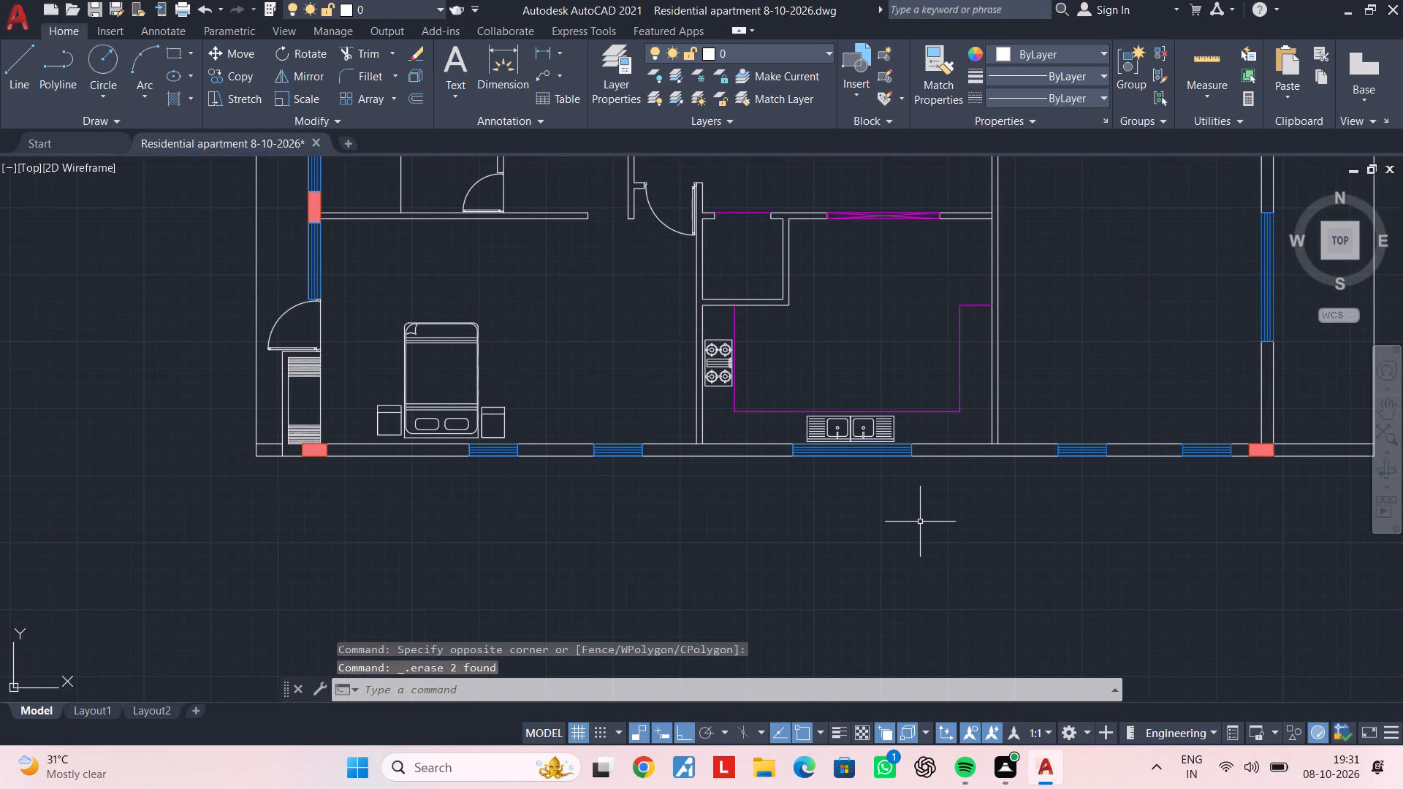
middle_click_drag(997, 472, 748, 533)
scroll(838, 490, "down", 1)
middle_click_drag(838, 491, 827, 563)
middle_click_drag(848, 476, 855, 522)
middle_click_drag(748, 510, 893, 492)
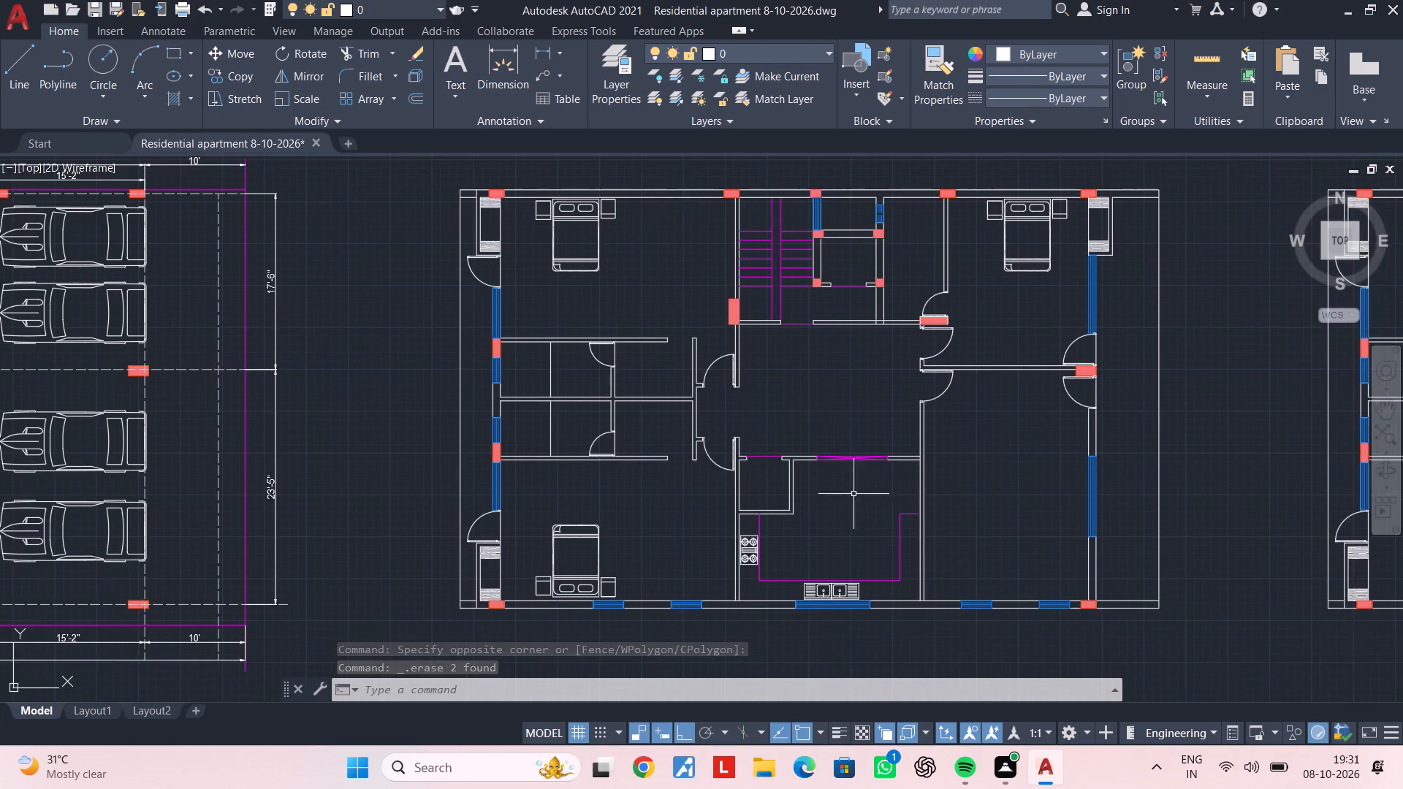
middle_click_drag(845, 468, 905, 459)
middle_click_drag(891, 403, 878, 476)
middle_click_drag(877, 476, 897, 448)
key("Escape")
key("Escape")
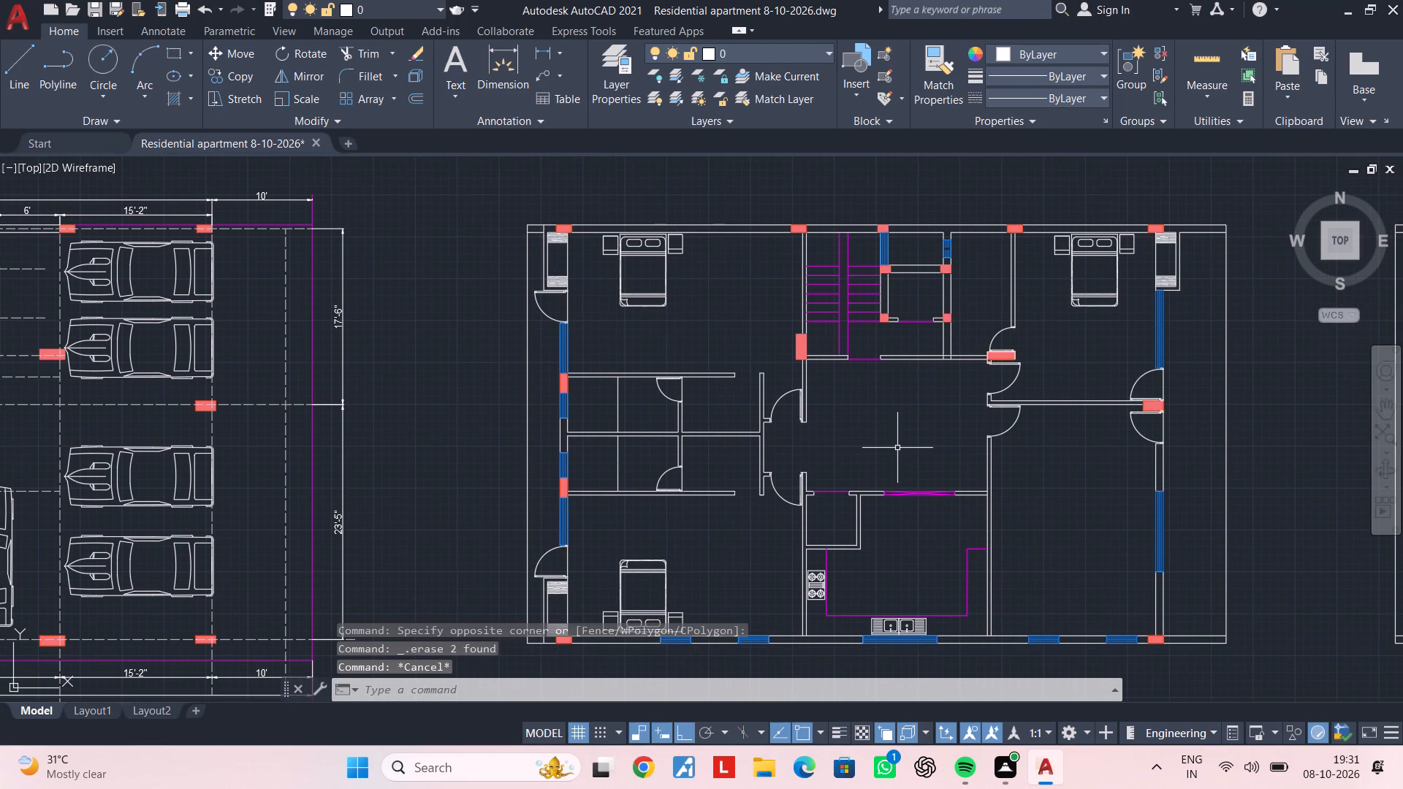
key("Escape")
key("Escape")
Load sofas-plan-view-01-cad-blocks-dwg-inches from the Sofa block folder into DesignCenter and display its blocks.
type("adc")
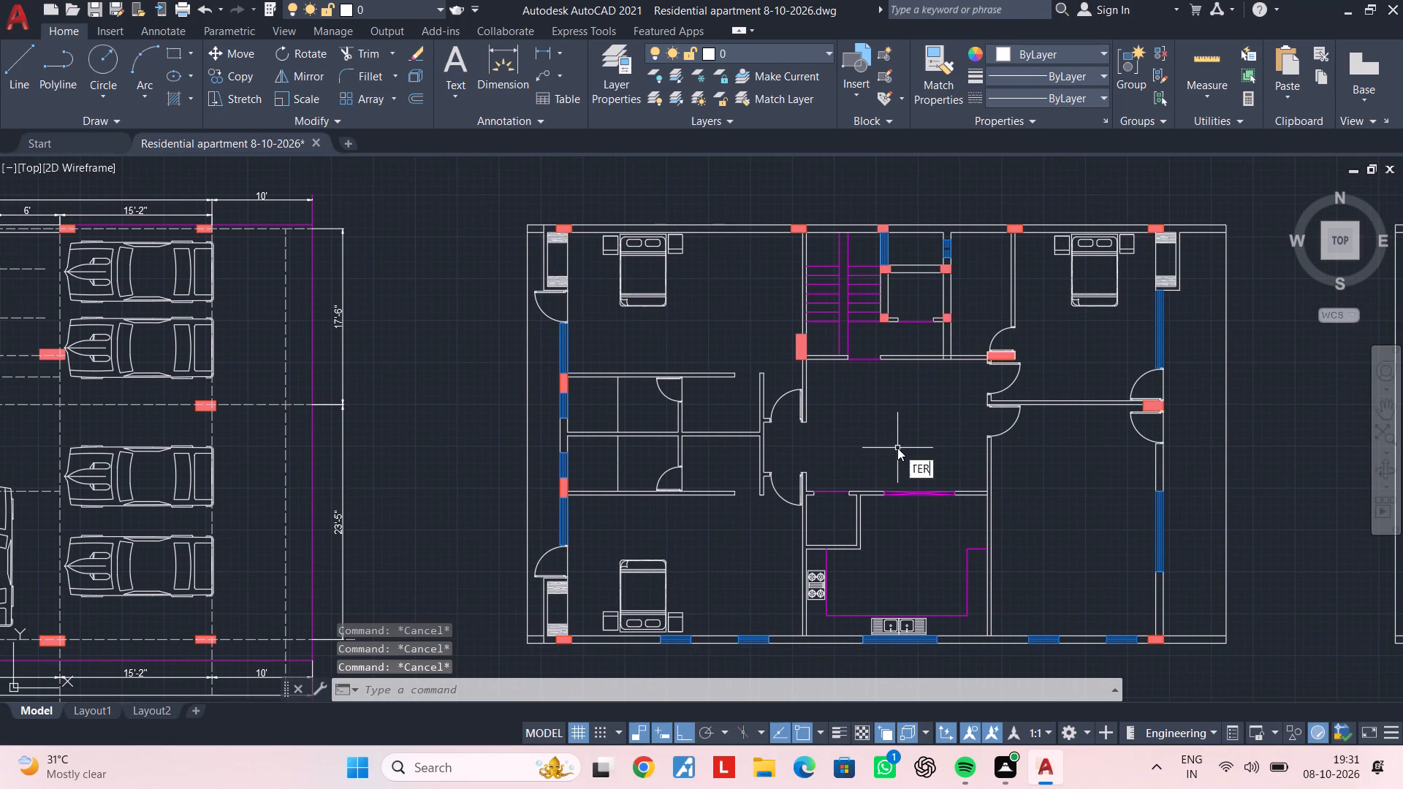
key("space")
left_click(94, 167)
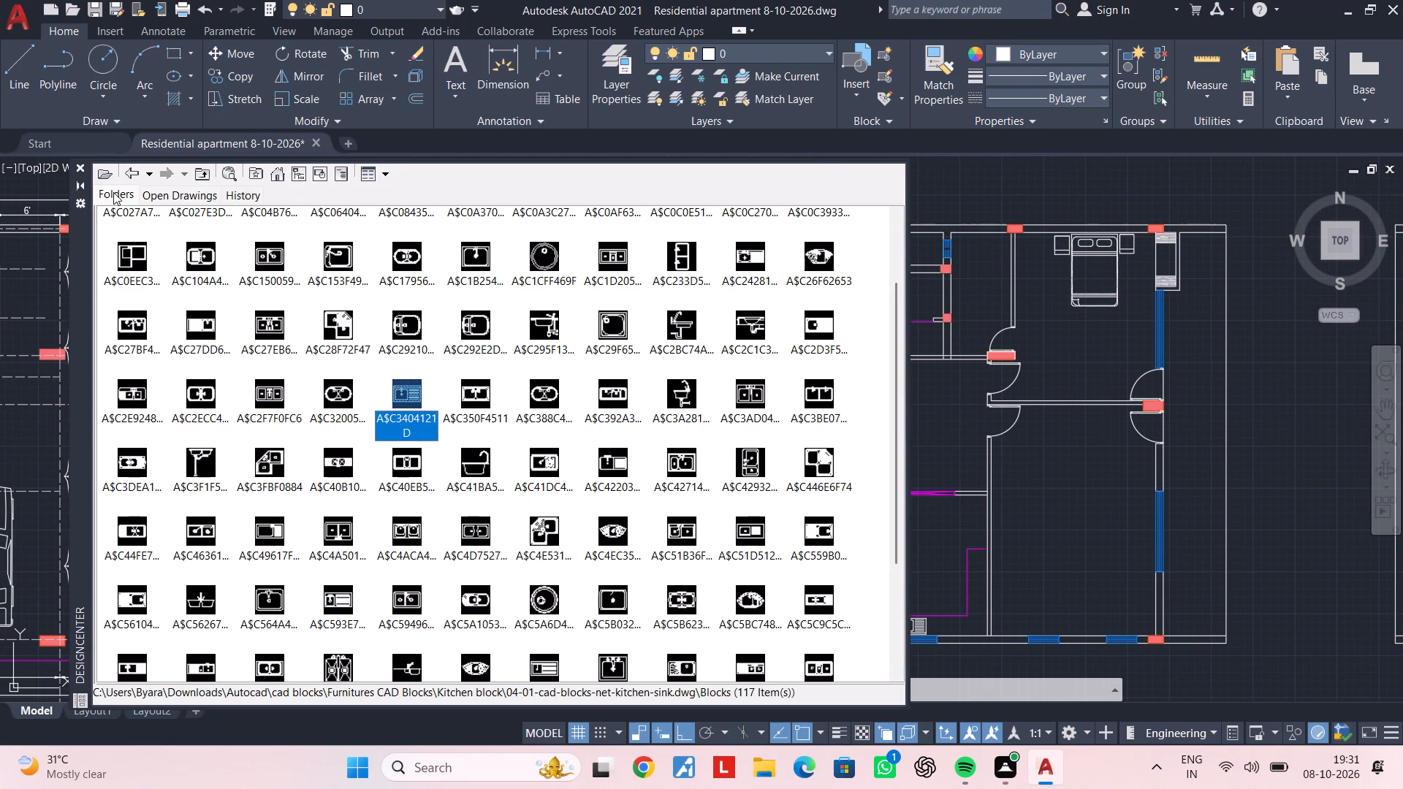
left_click(107, 176)
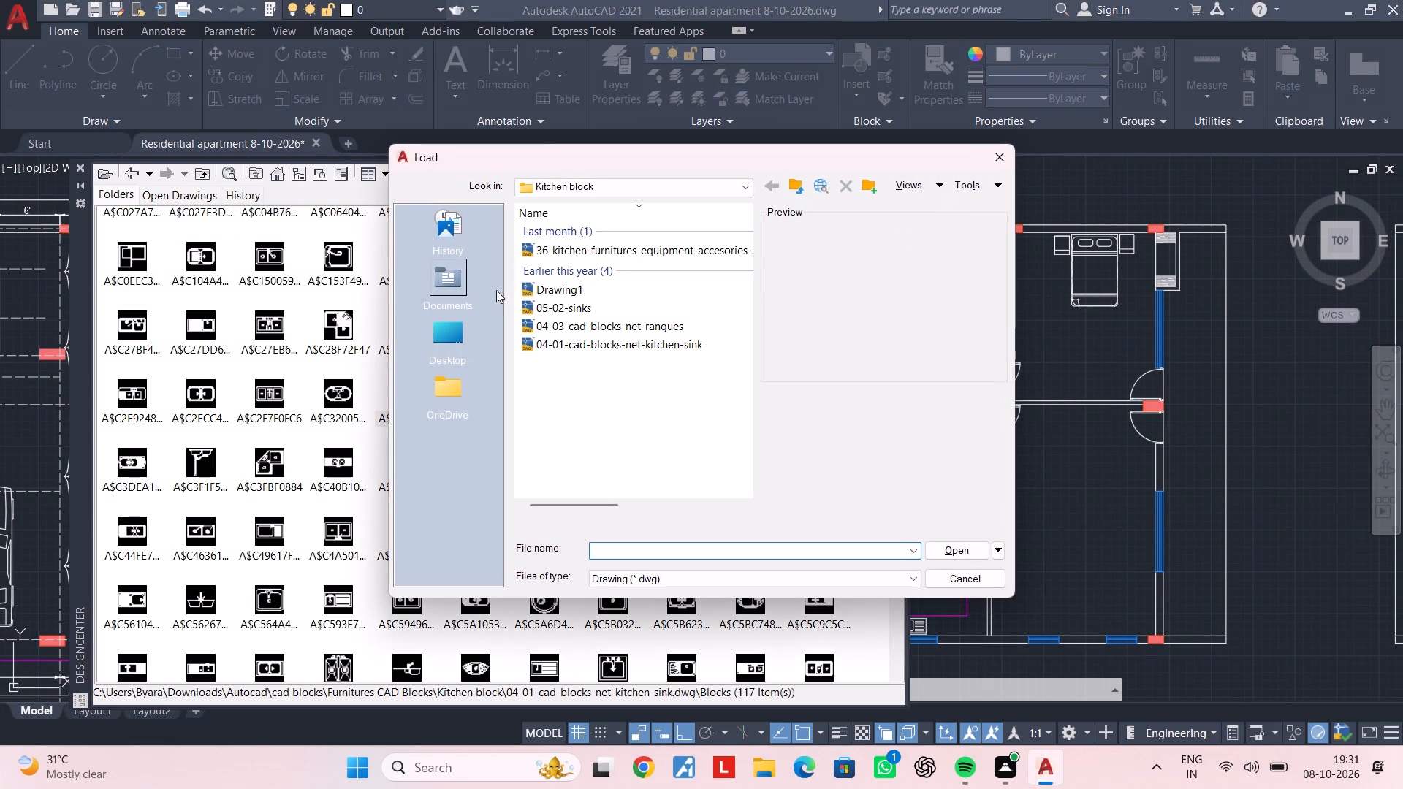
left_click(802, 186)
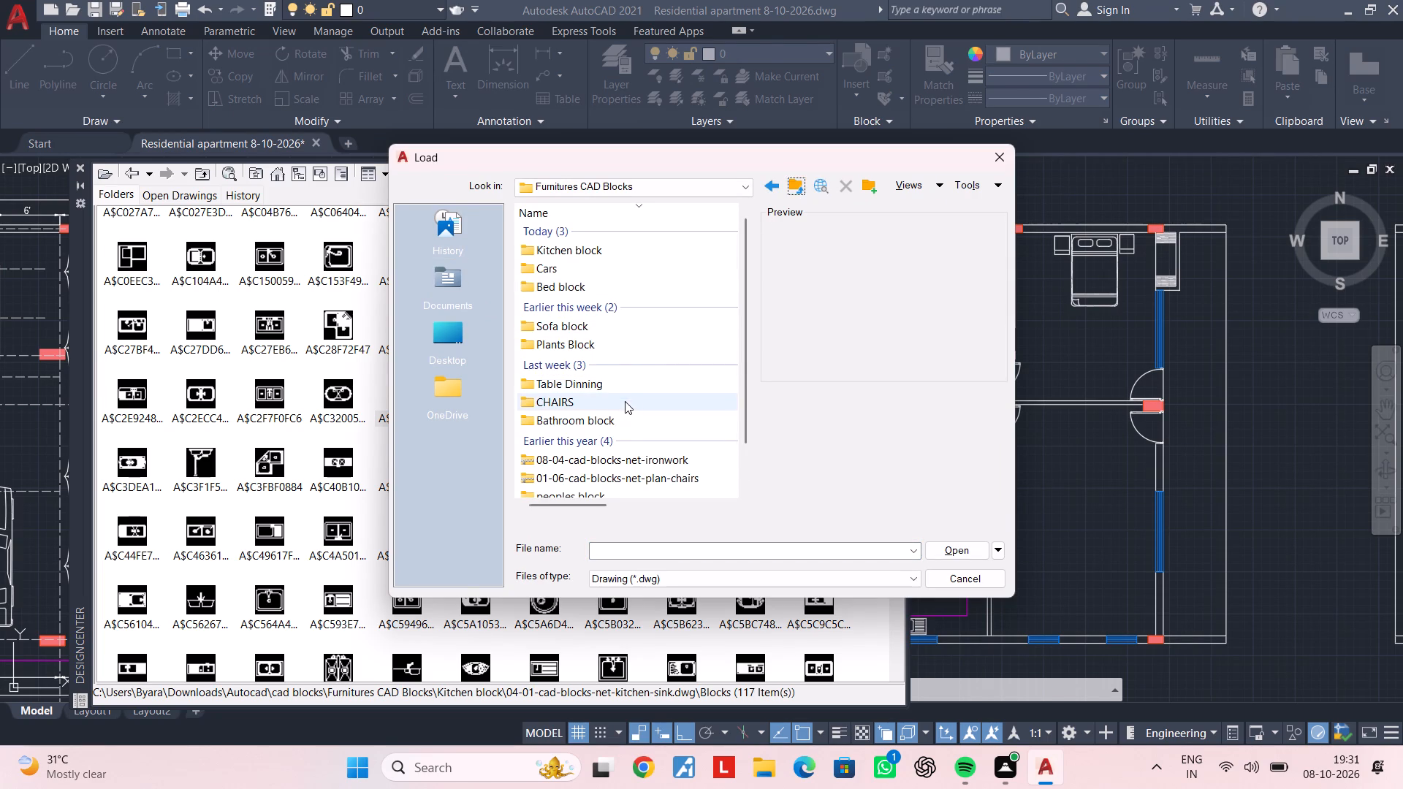
scroll(615, 419, "down", 1)
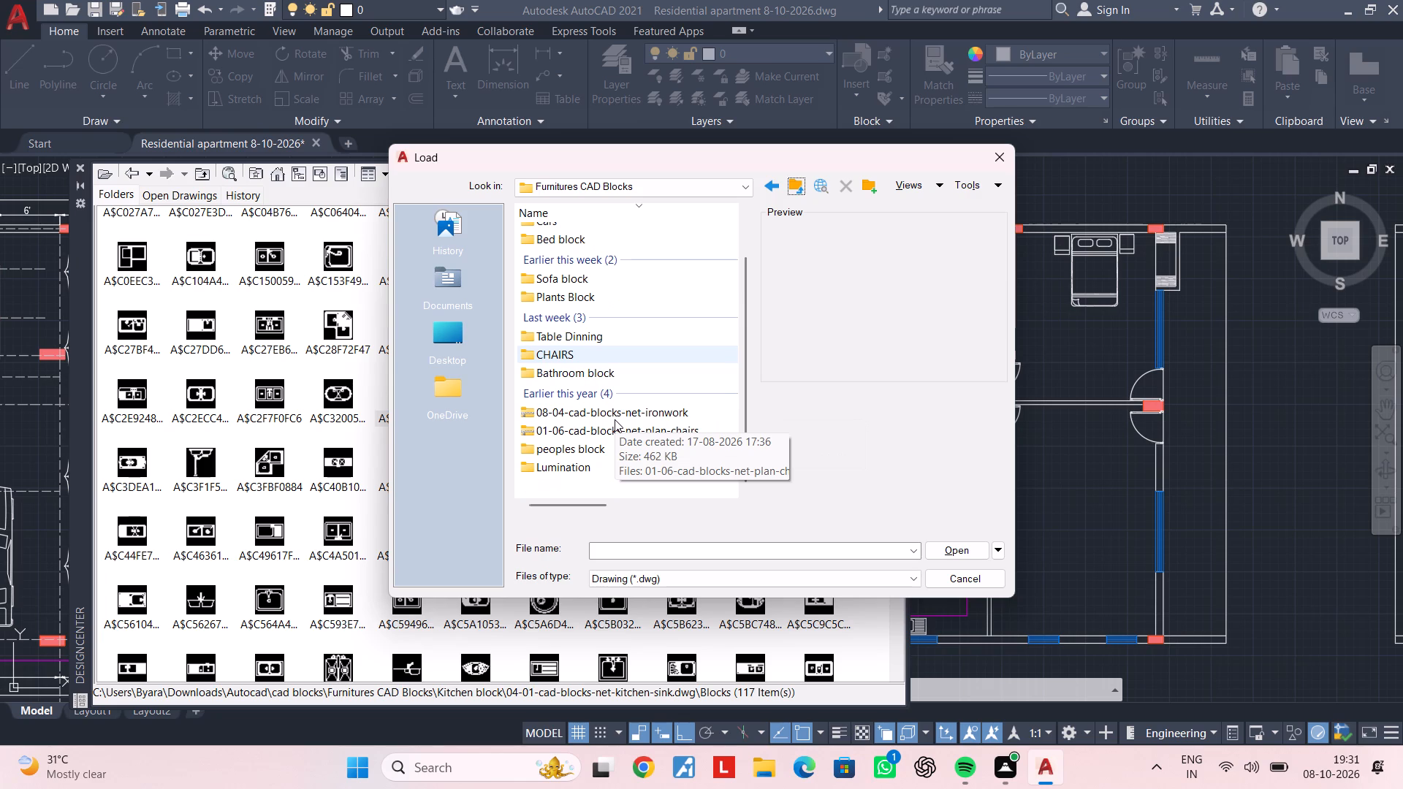
double_click(610, 279)
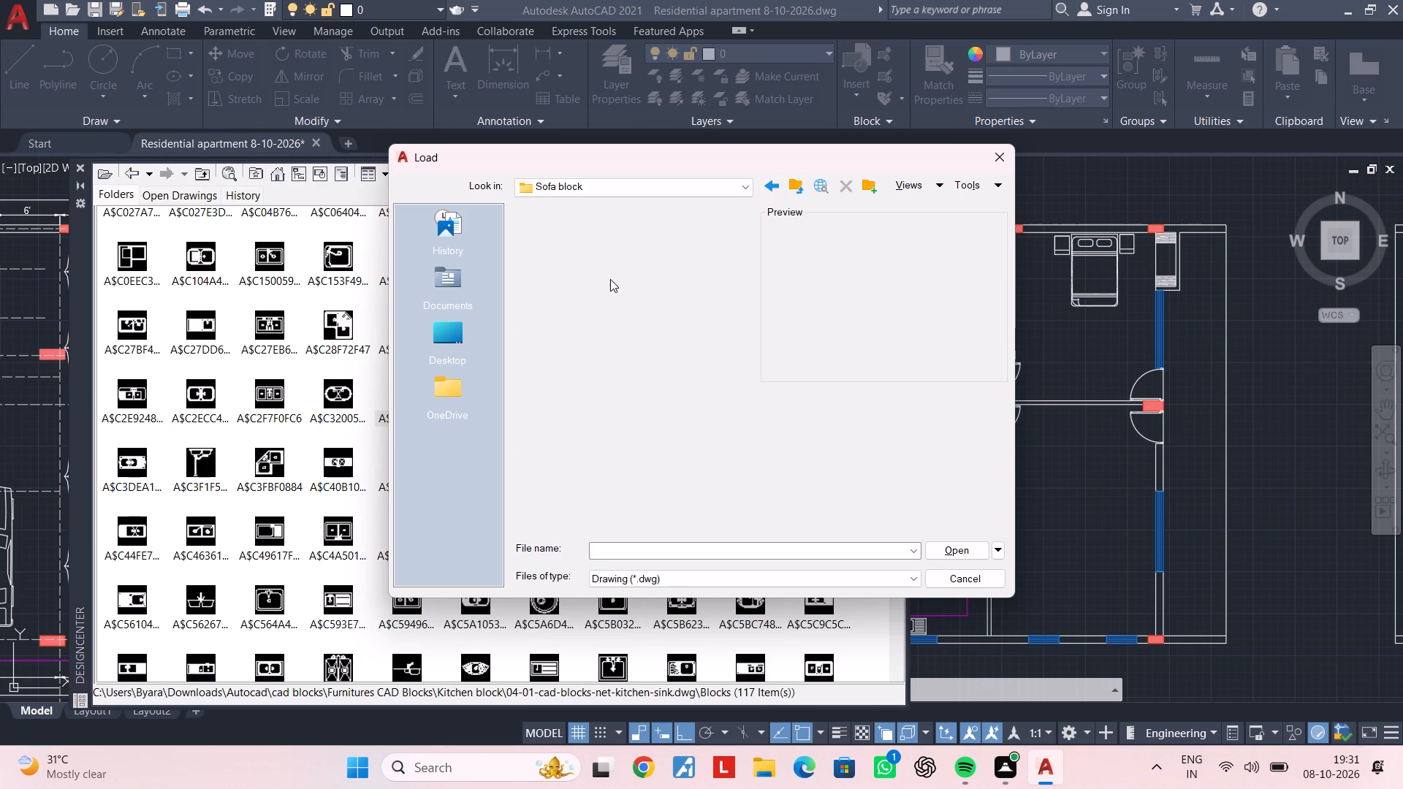
left_click(610, 253)
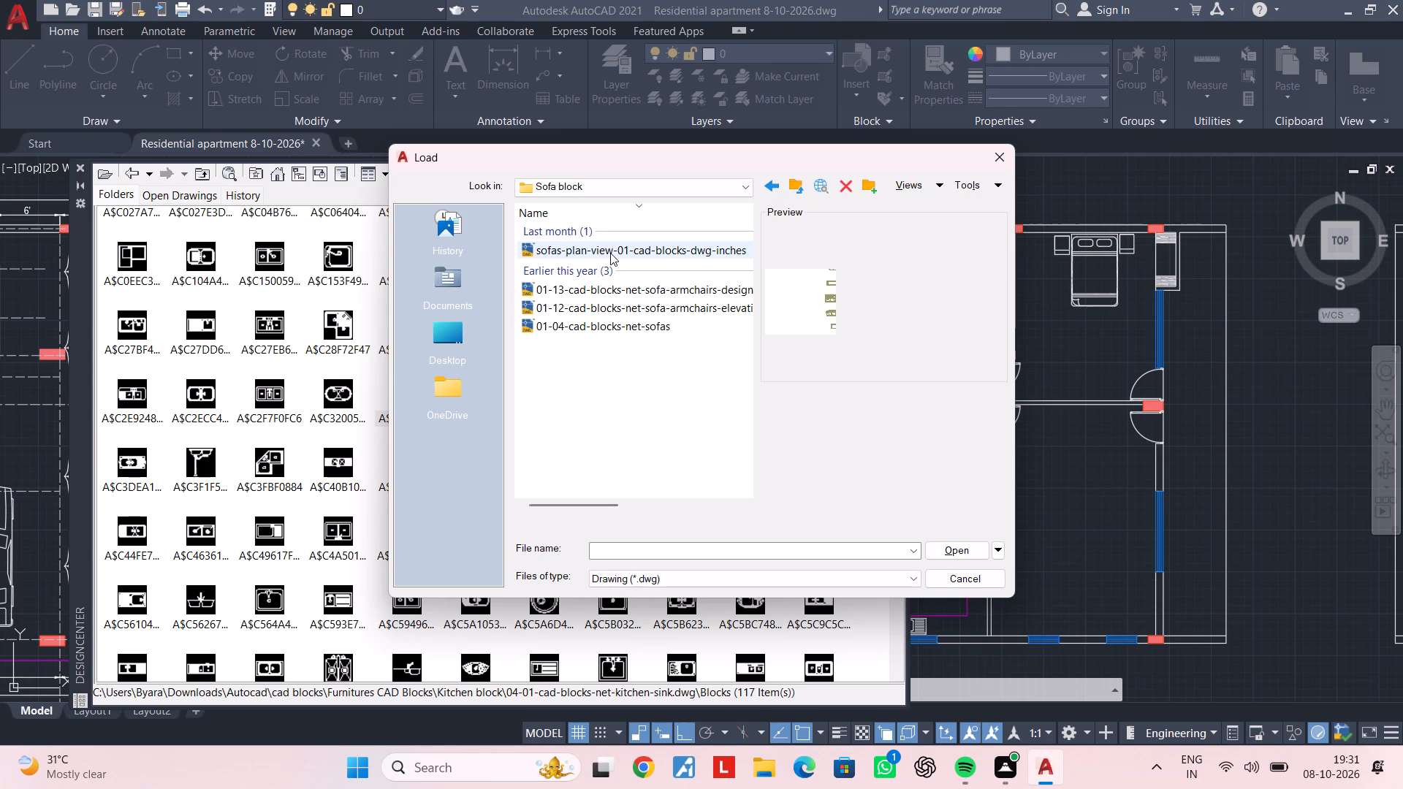
double_click(610, 253)
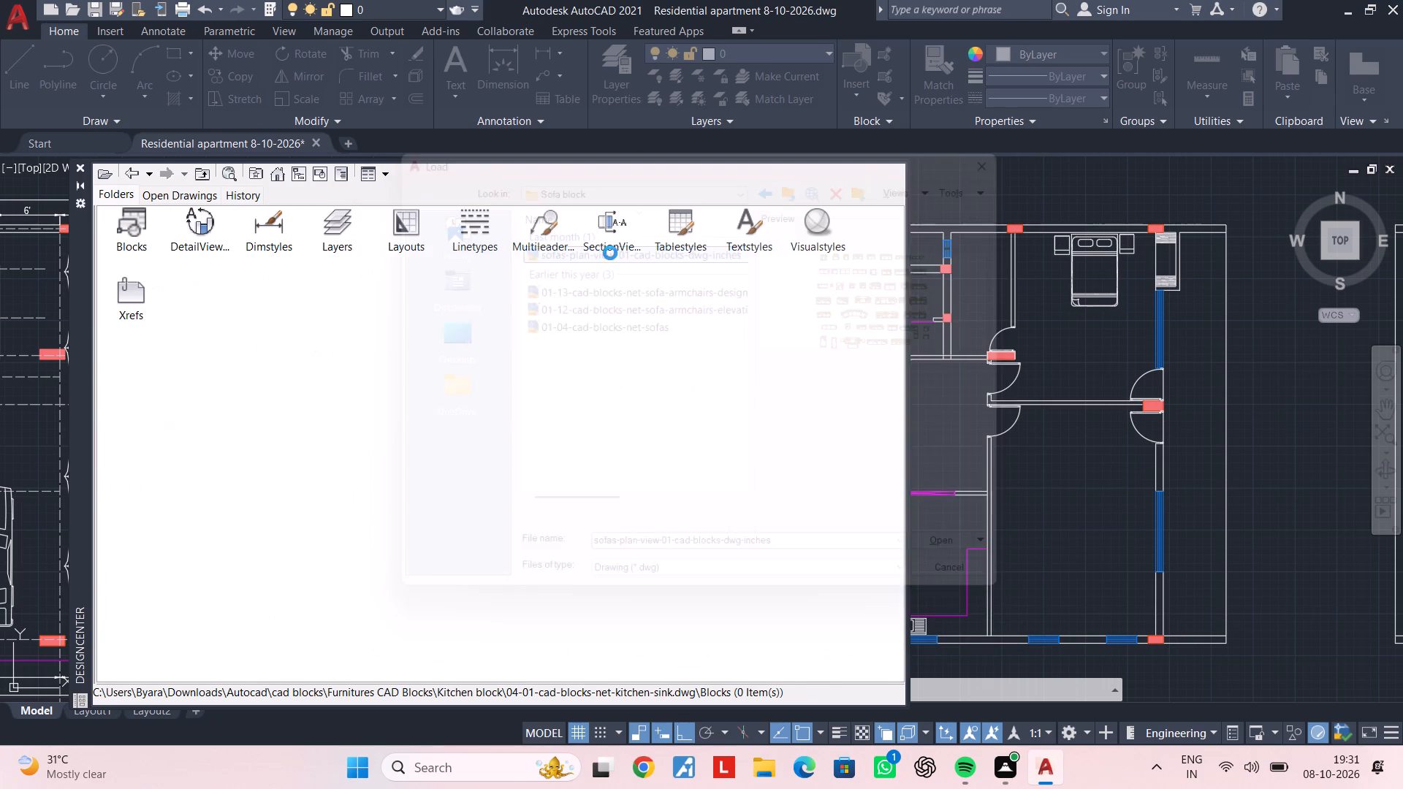
double_click(129, 221)
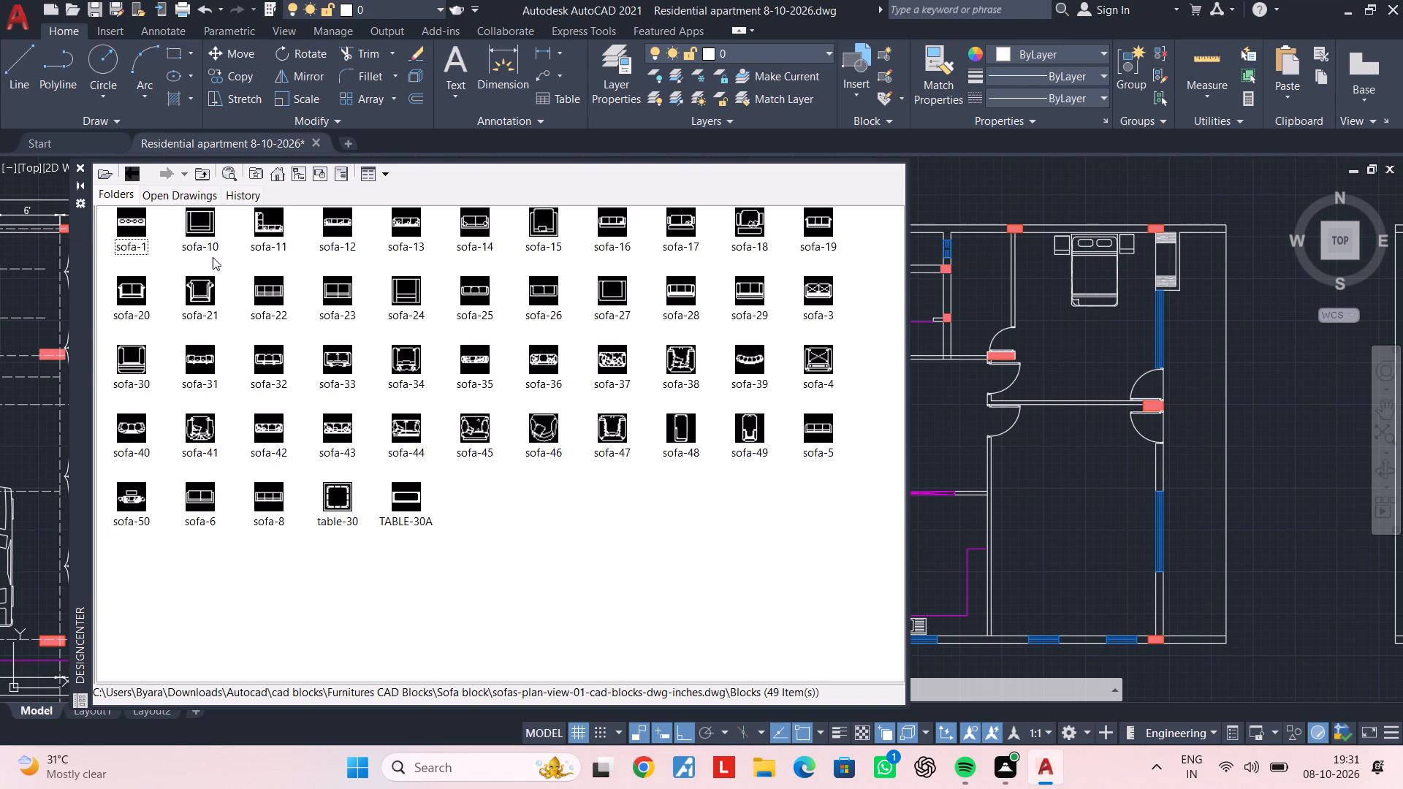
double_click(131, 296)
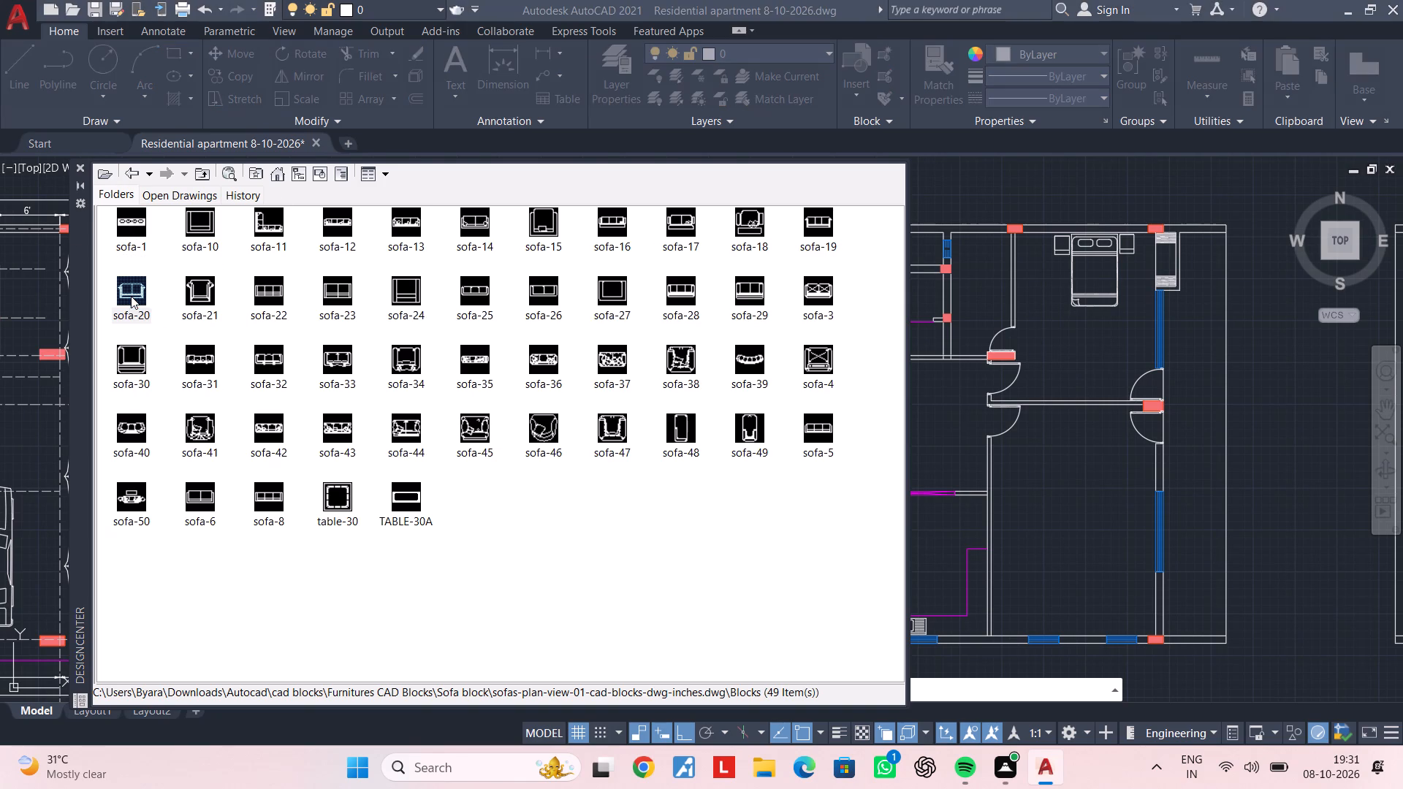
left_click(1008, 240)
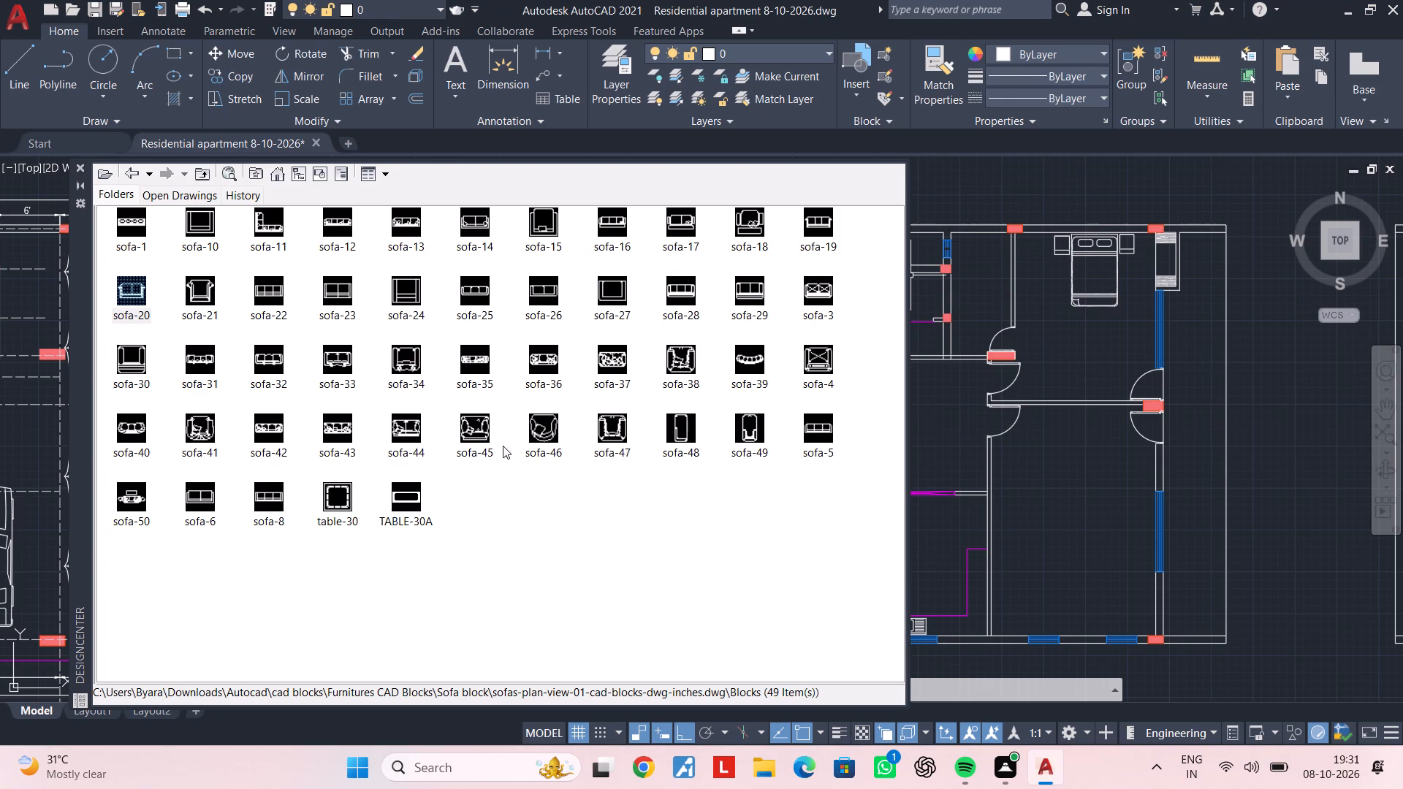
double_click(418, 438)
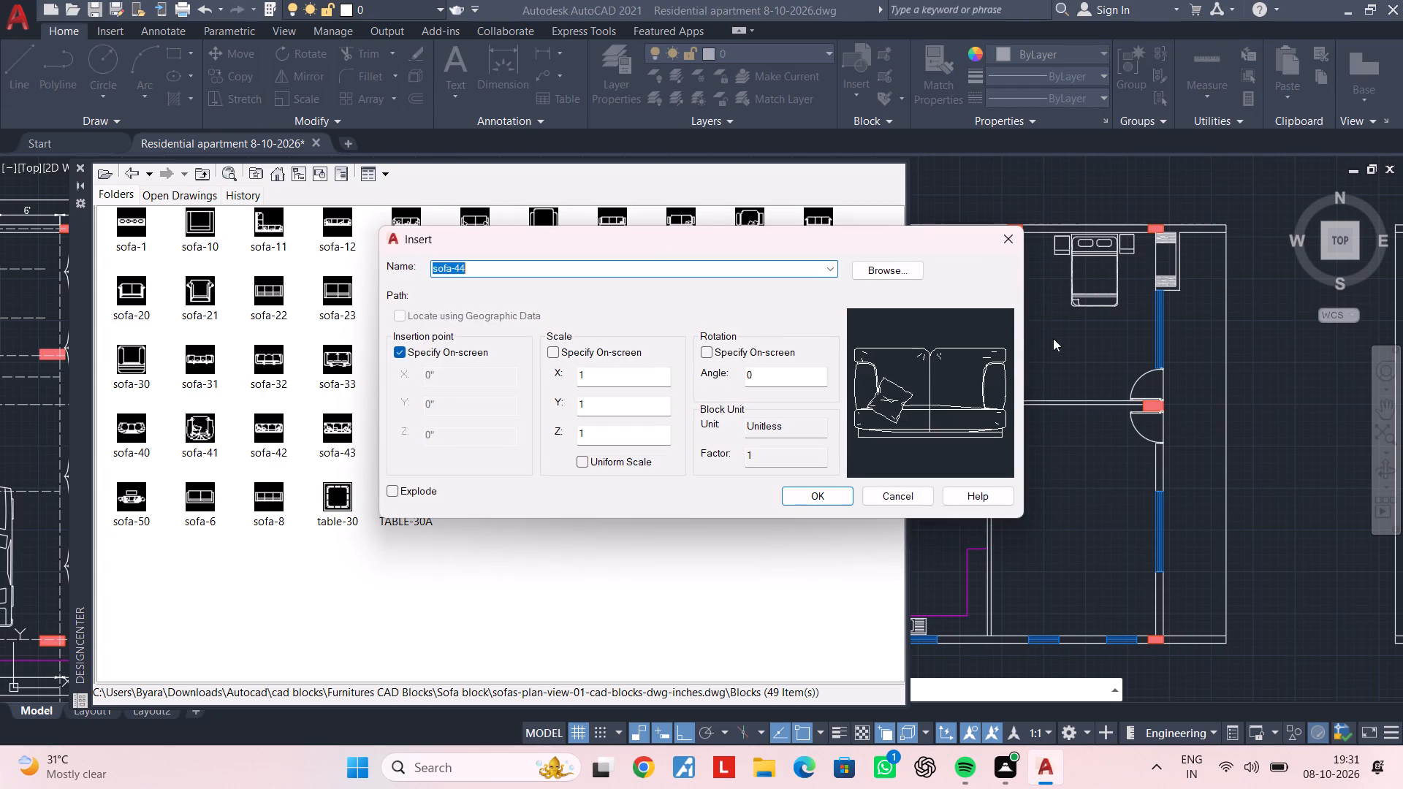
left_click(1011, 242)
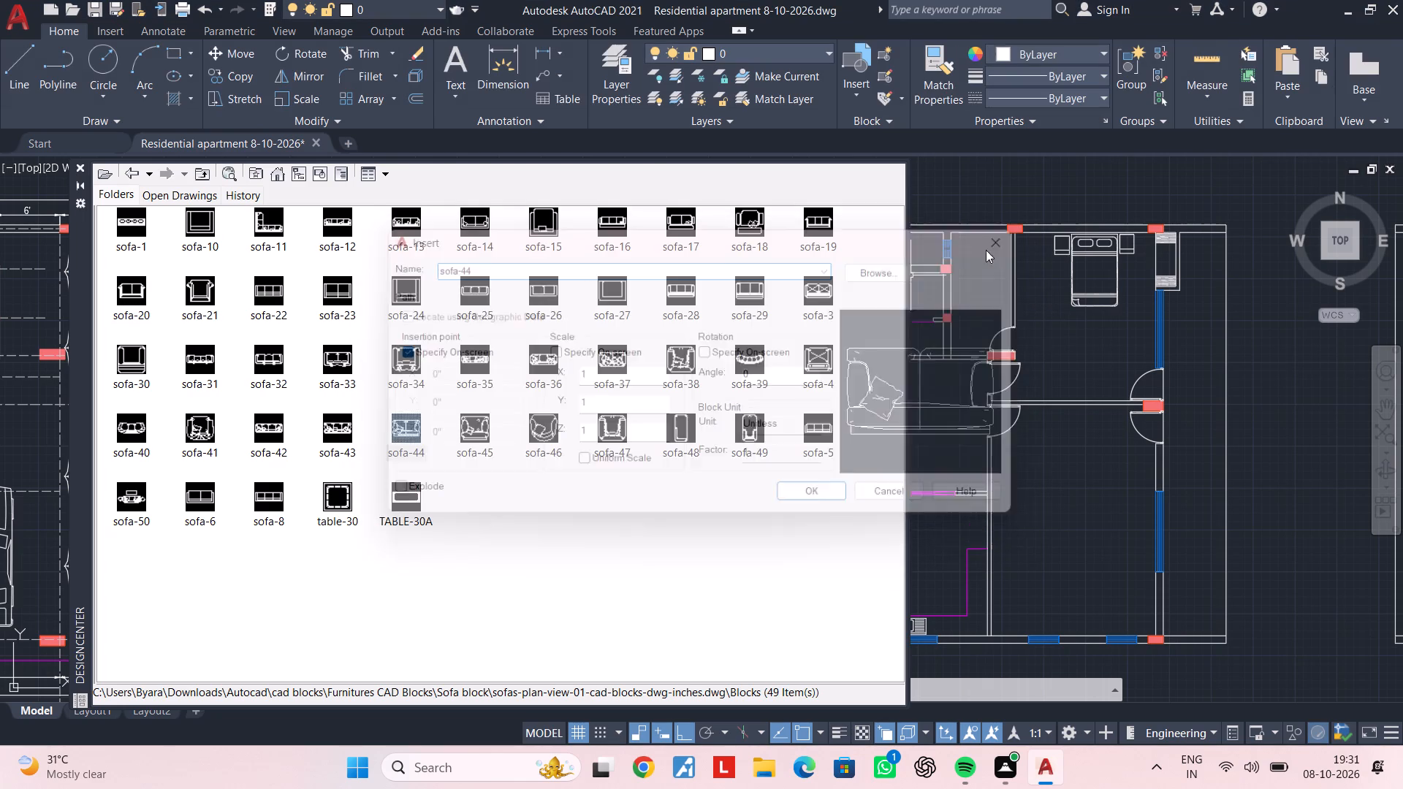
Place the sofa-44 block in the southeast room, just below the partition wall near its west door, and close DesignCenter.
left_click_drag(407, 425, 1004, 427)
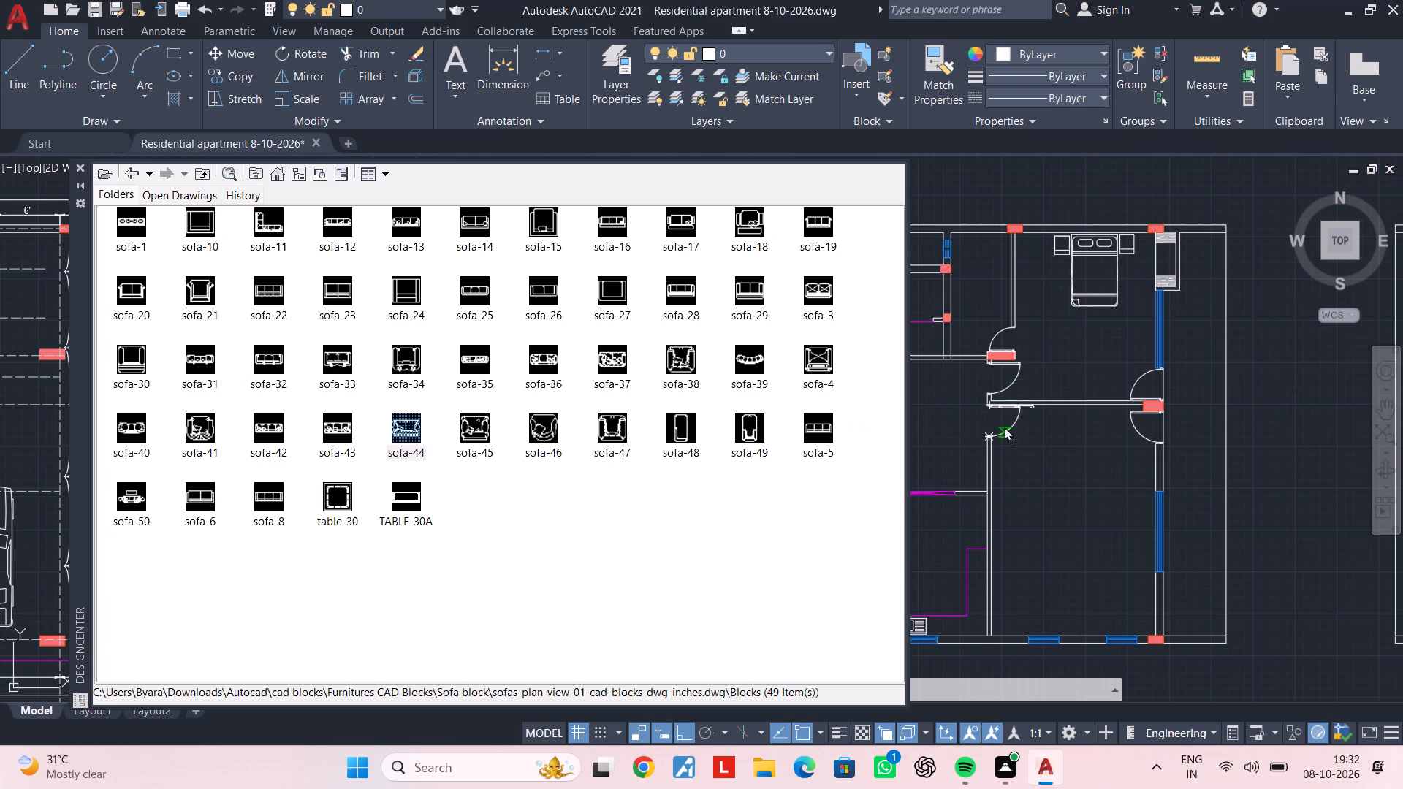
left_click_drag(1004, 427, 1040, 457)
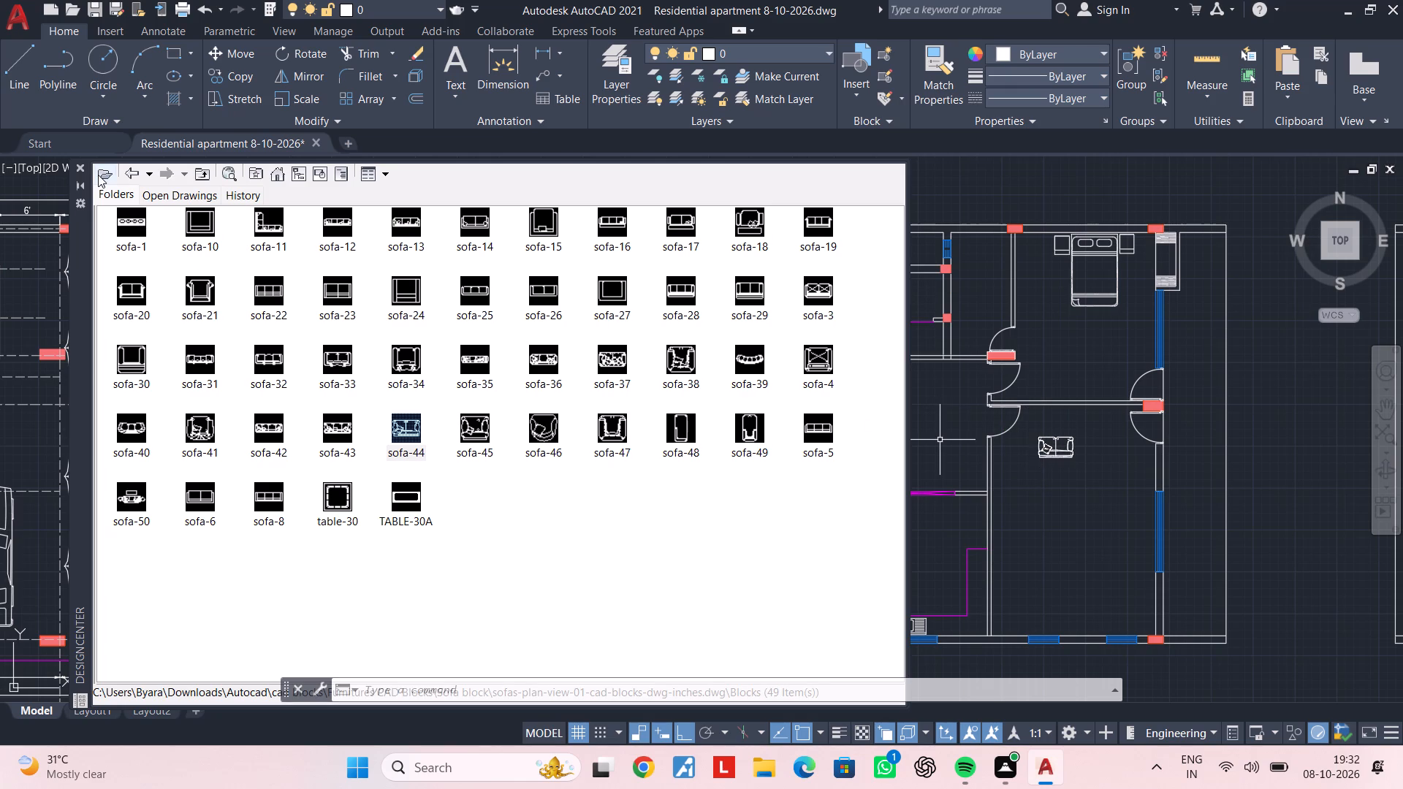
left_click(80, 166)
key("Escape")
key("Escape")
Copy the sofa into the northwest bedroom, near the north wall between the bed and the staircase wall.
scroll(1001, 452, "up", 2)
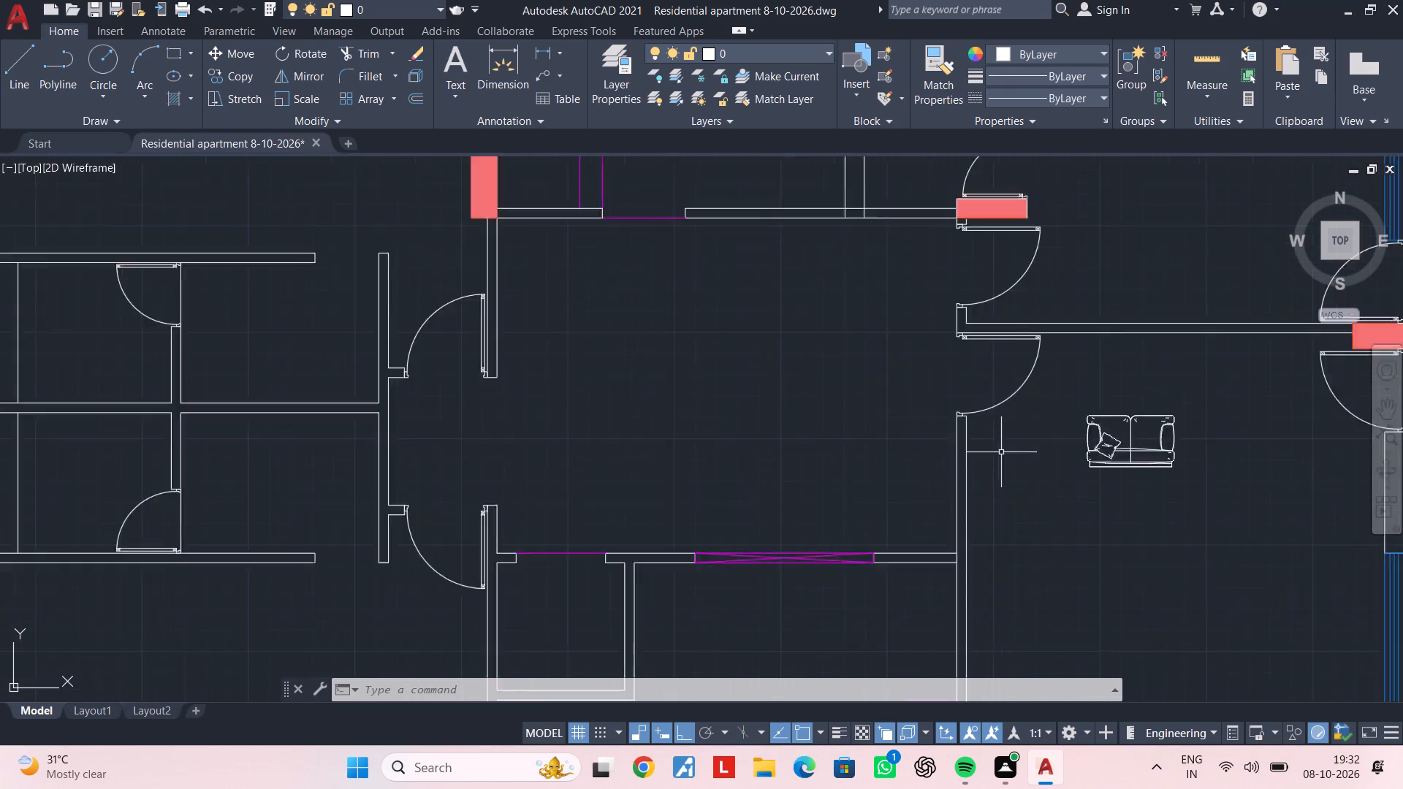
scroll(1001, 452, "up", 1)
scroll(1162, 437, "up", 1)
left_click(1168, 449)
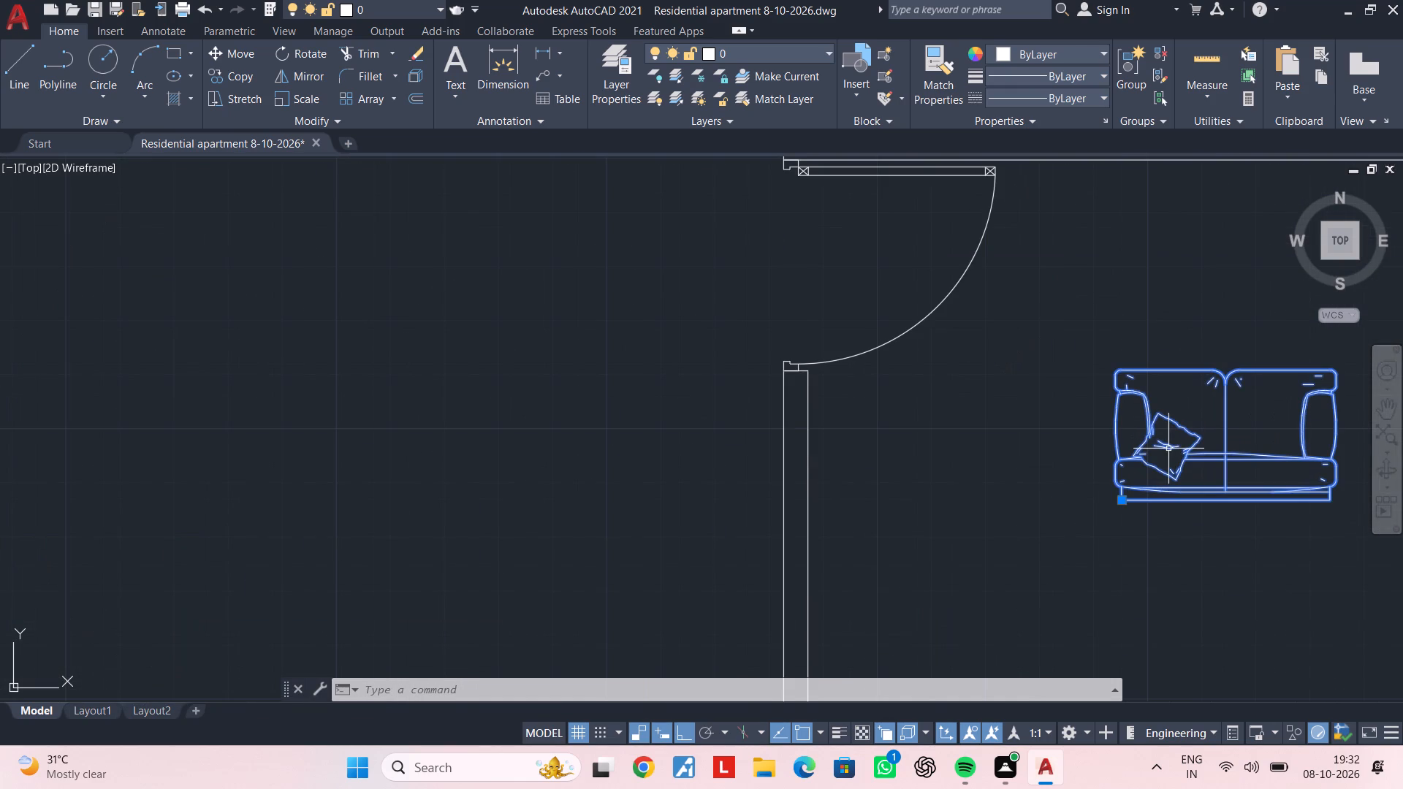
type("co")
key("space")
left_click_drag(1228, 447, 1198, 451)
scroll(847, 422, "down", 5)
middle_click_drag(881, 425, 978, 413)
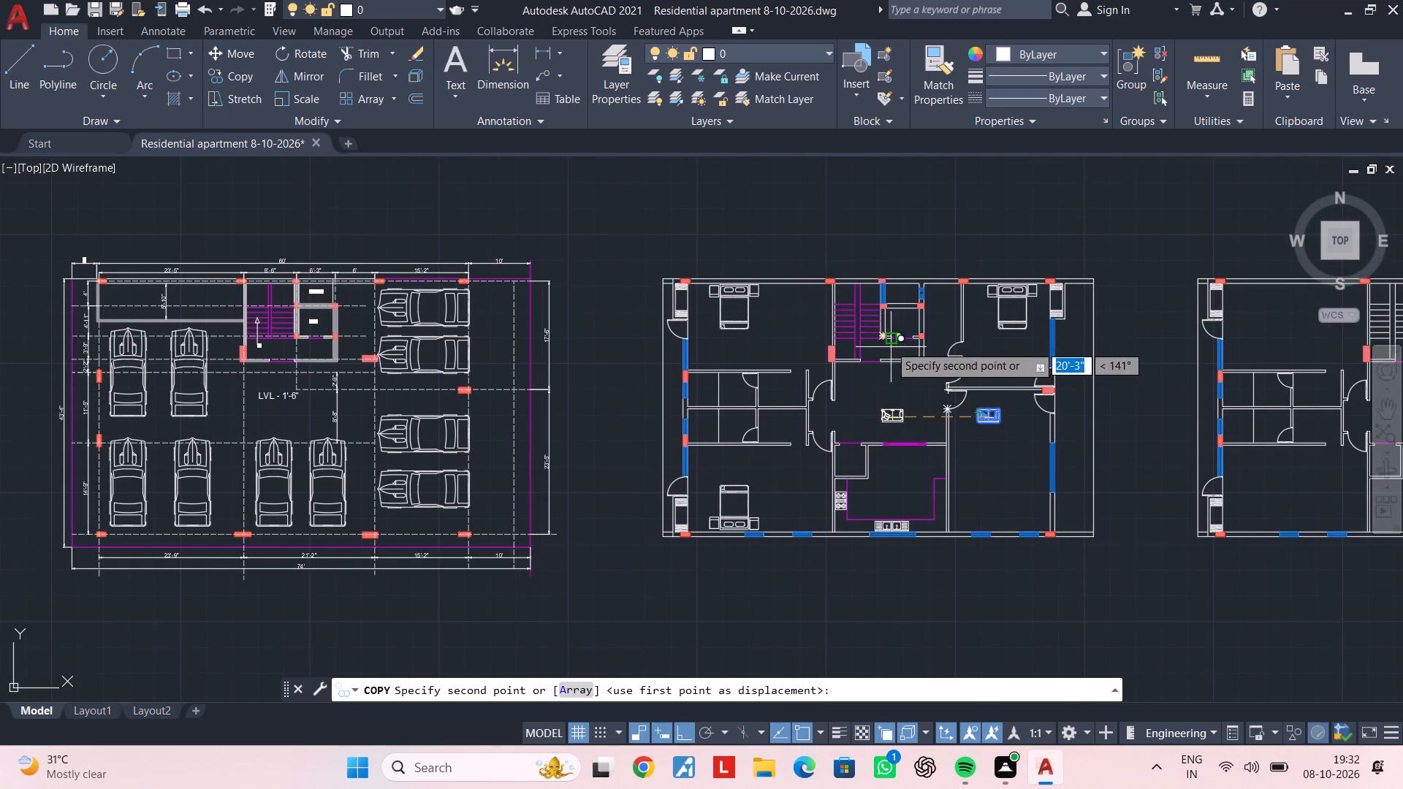
scroll(832, 303, "up", 2)
left_click(680, 724)
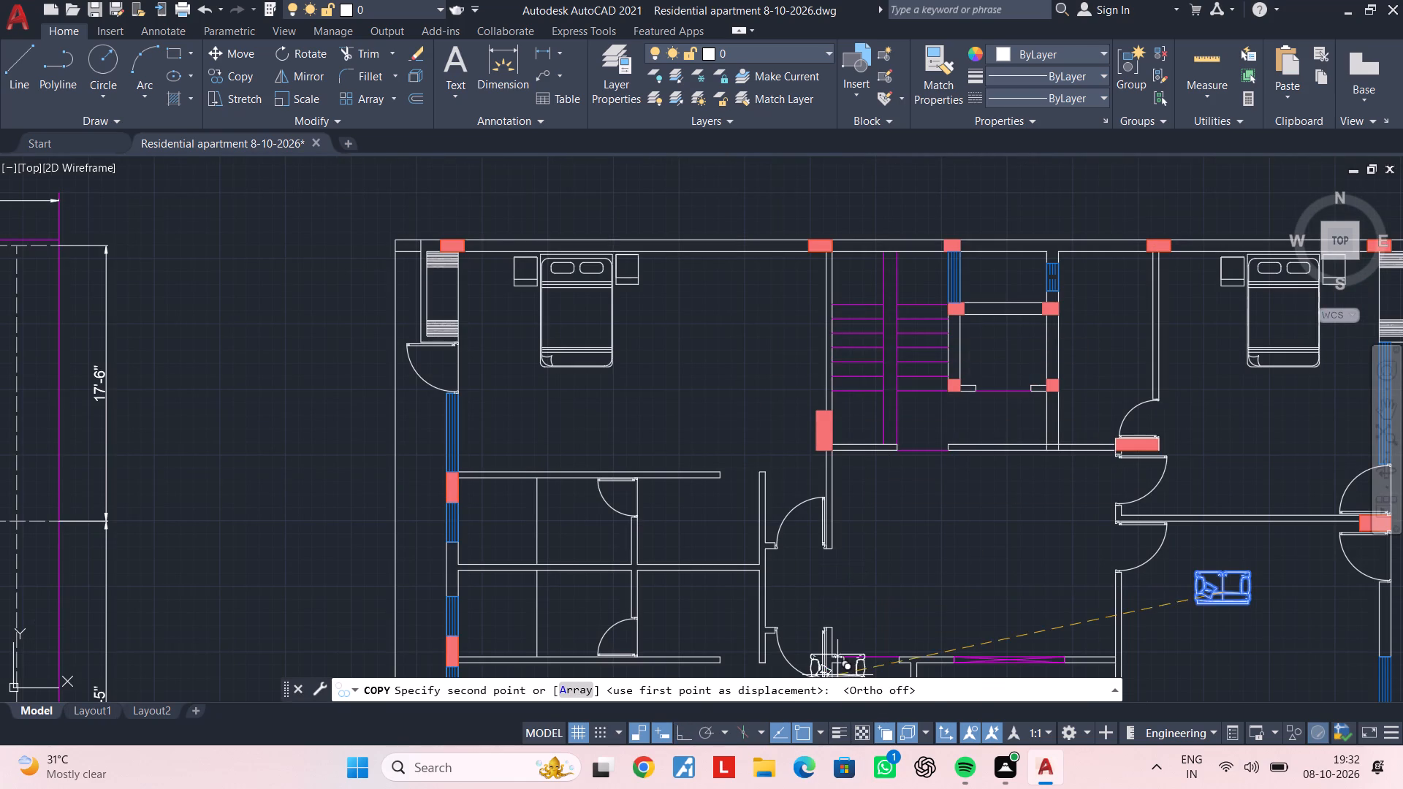
scroll(716, 685, "down", 3)
scroll(736, 583, "down", 1)
middle_click_drag(758, 565, 848, 565)
scroll(848, 532, "up", 3)
scroll(830, 384, "up", 1)
middle_click_drag(830, 384, 941, 492)
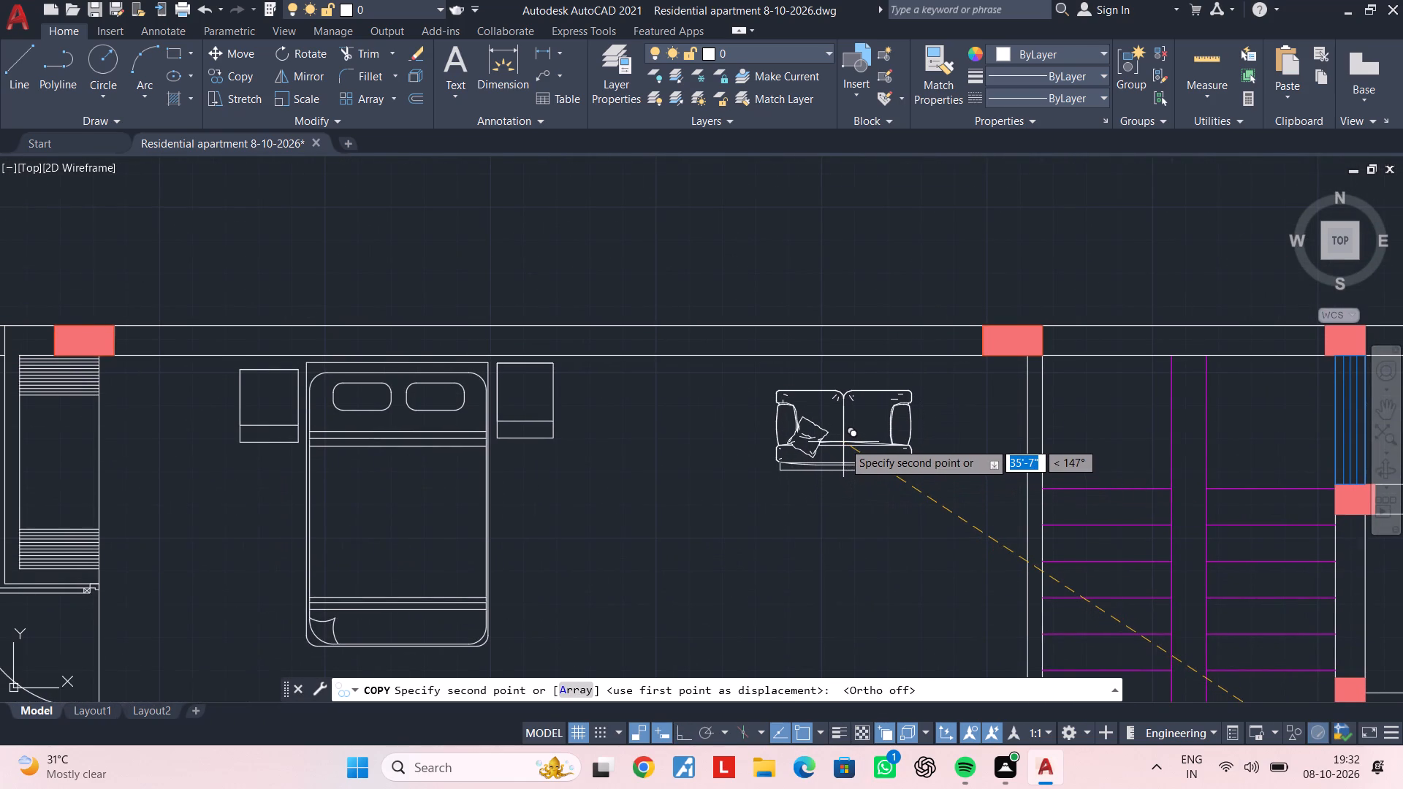
scroll(835, 441, "up", 2)
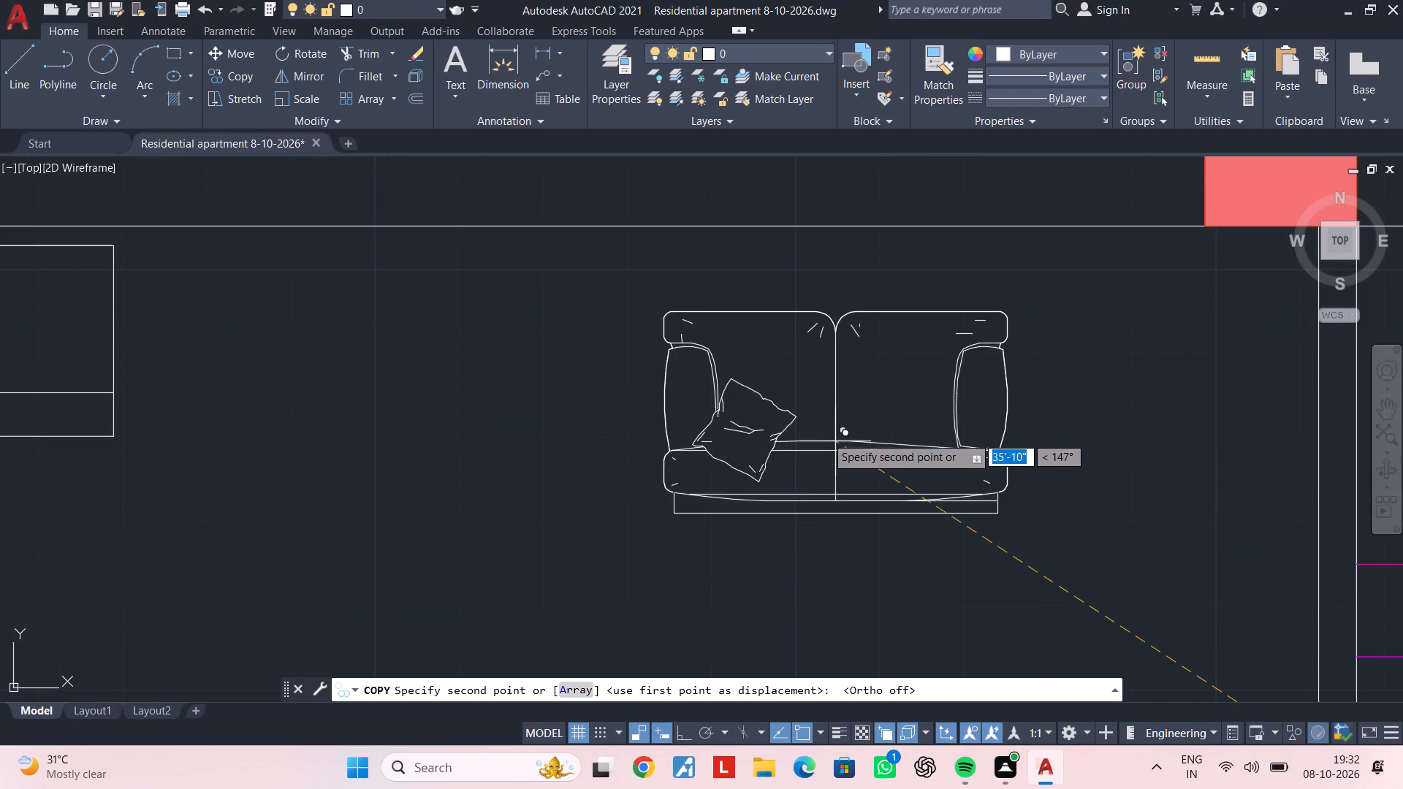
left_click(799, 387)
key("Escape")
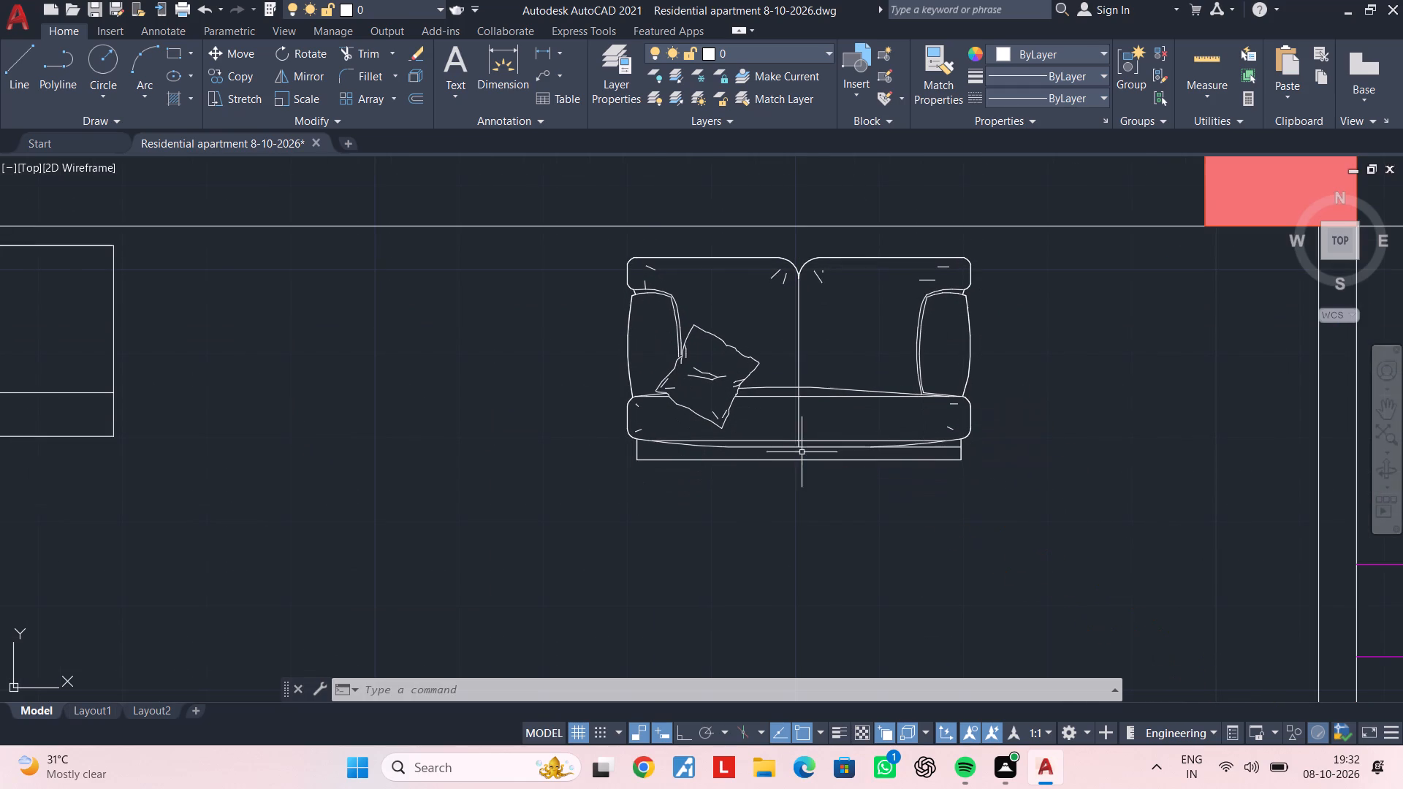
key("Escape")
key("Escape")
left_click(808, 455)
key("Escape")
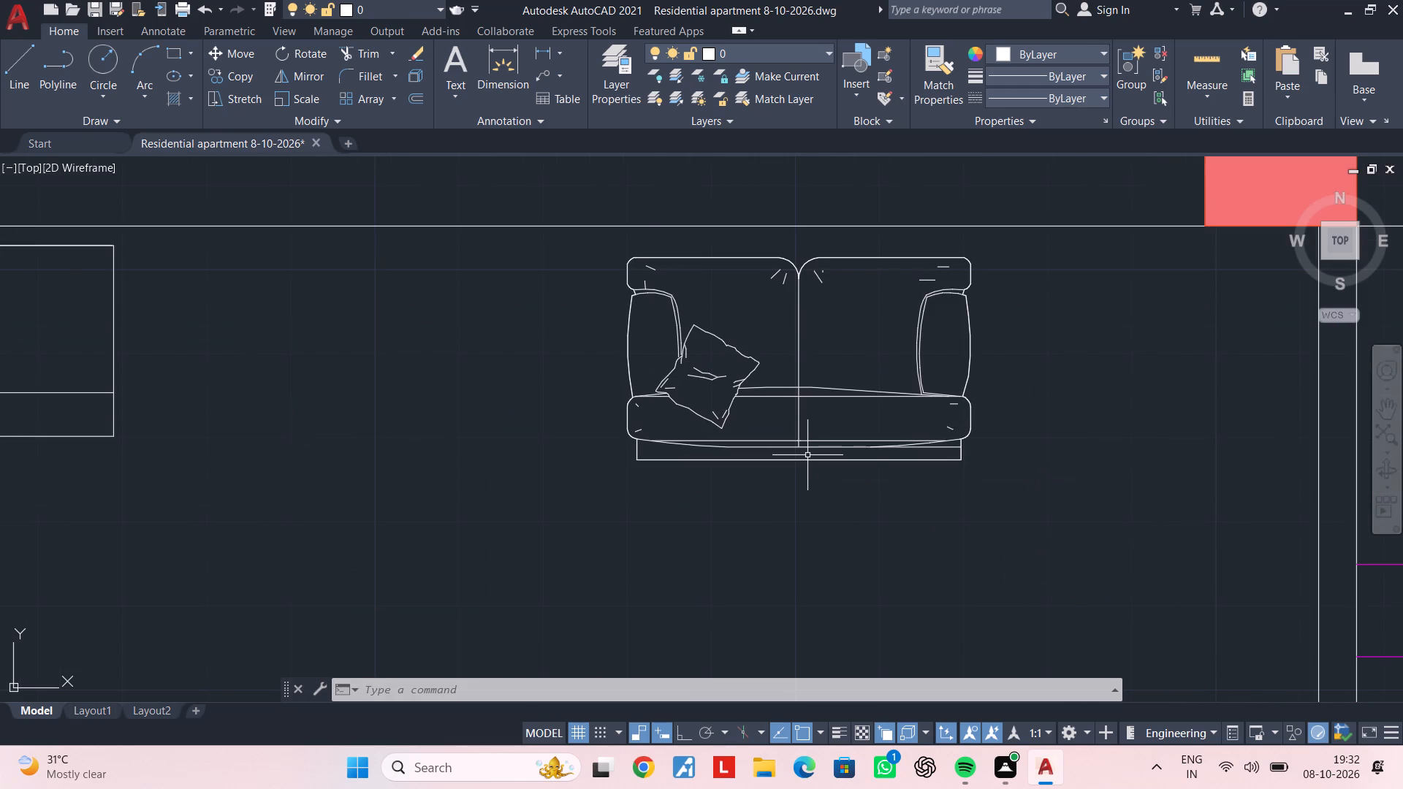
key("a")
key("Escape")
Scale up the copied bedroom sofa moderately from the middle of its back edge, keeping it close to the north wall.
left_click(828, 414)
left_click(765, 471)
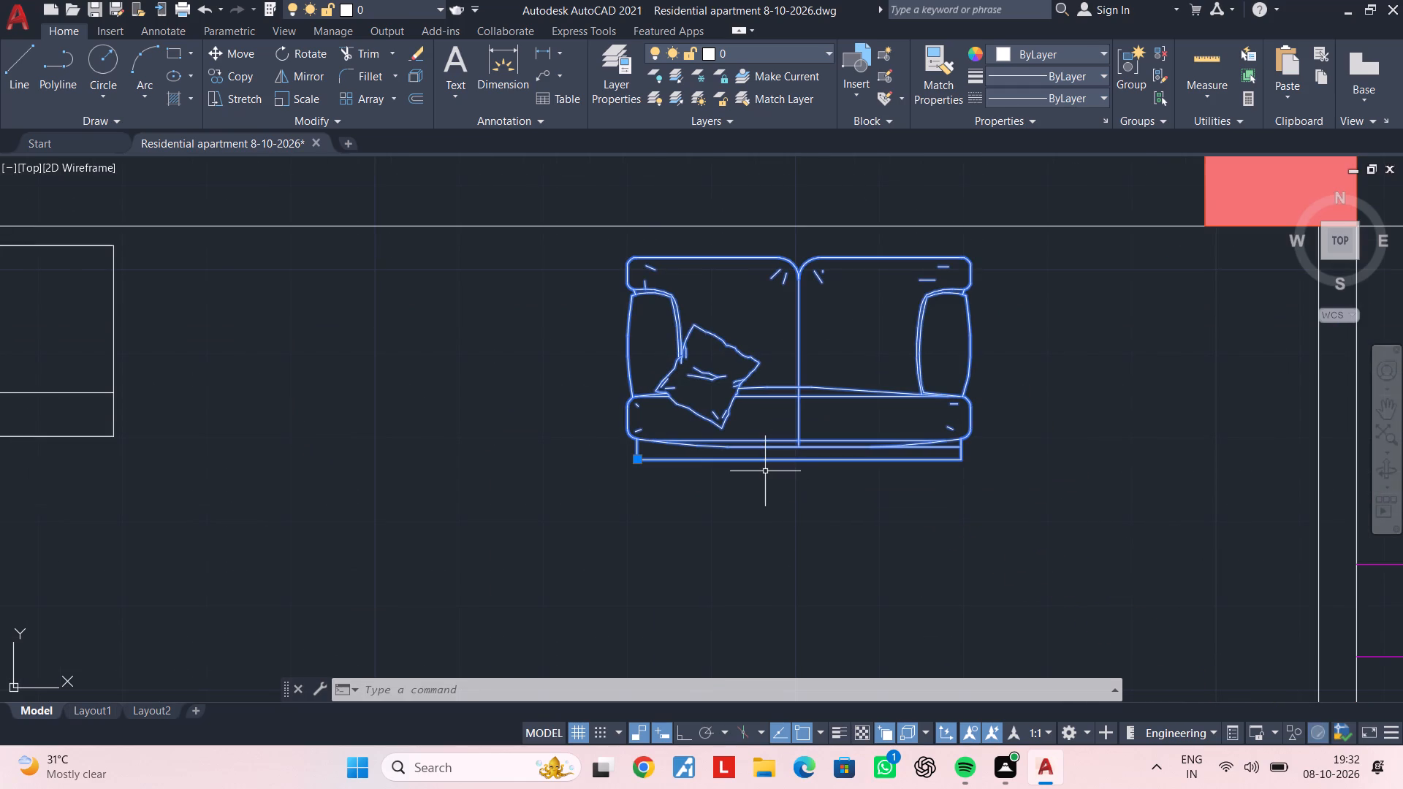
type("sc")
key("space")
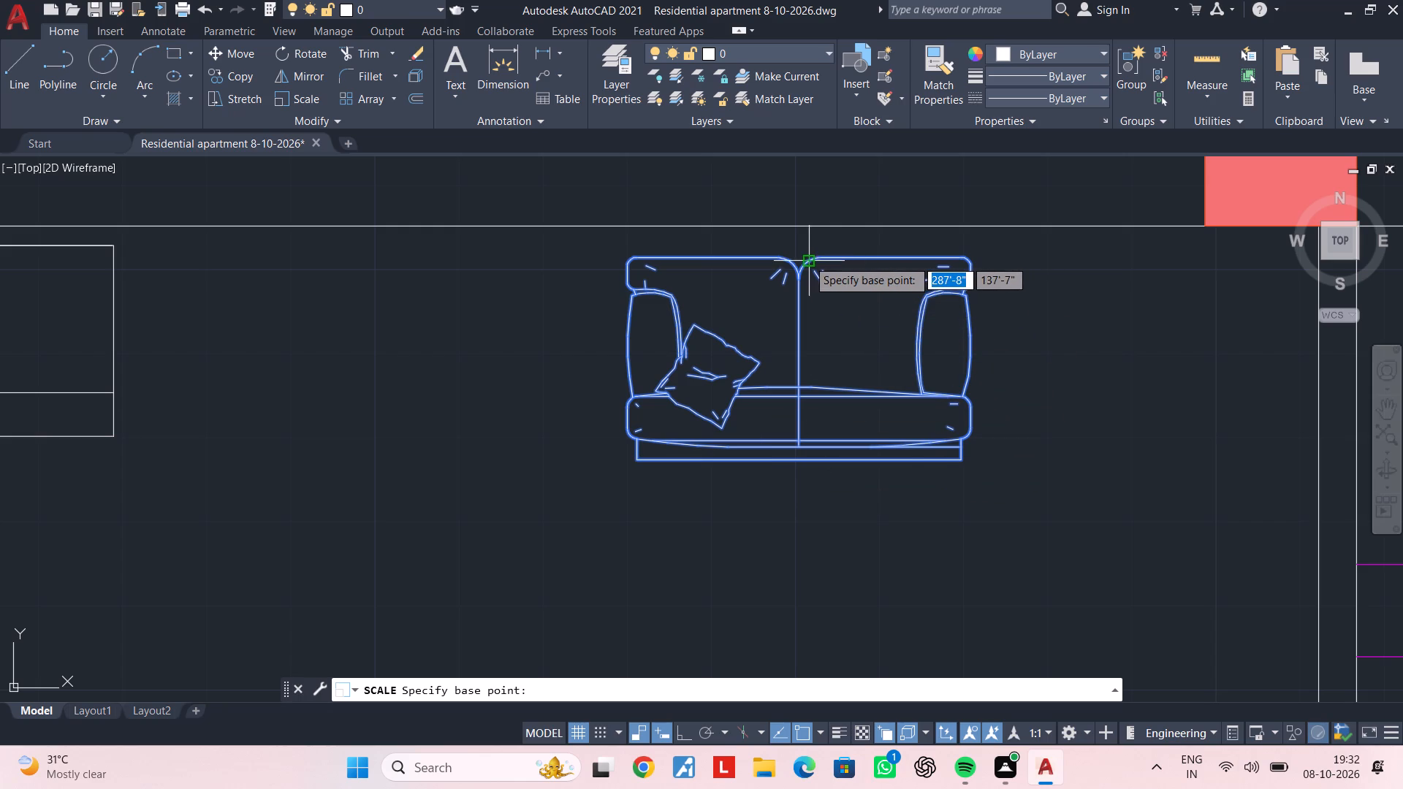
scroll(807, 259, "up", 1)
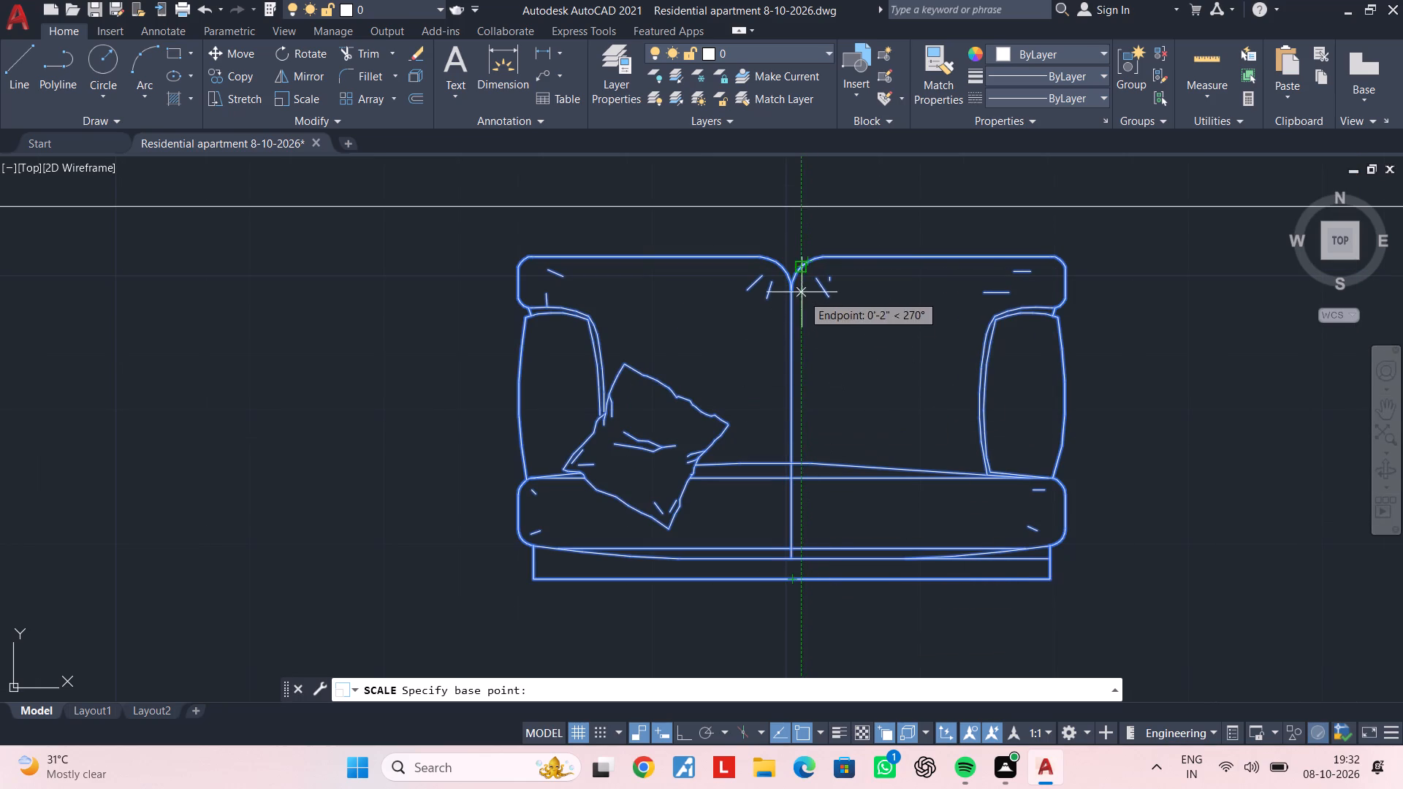
left_click(794, 264)
scroll(777, 422, "down", 1)
middle_click_drag(777, 422, 810, 337)
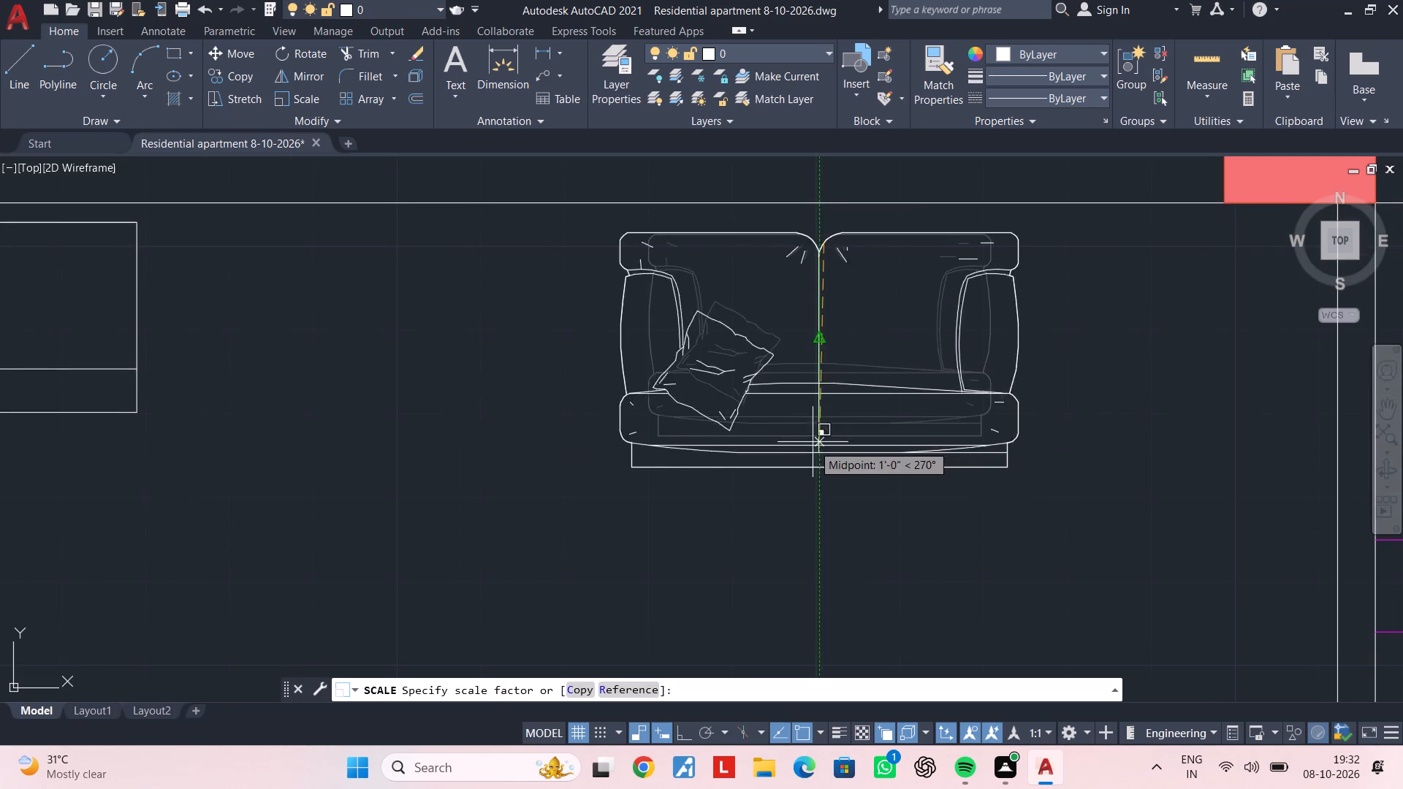
scroll(813, 452, "down", 2)
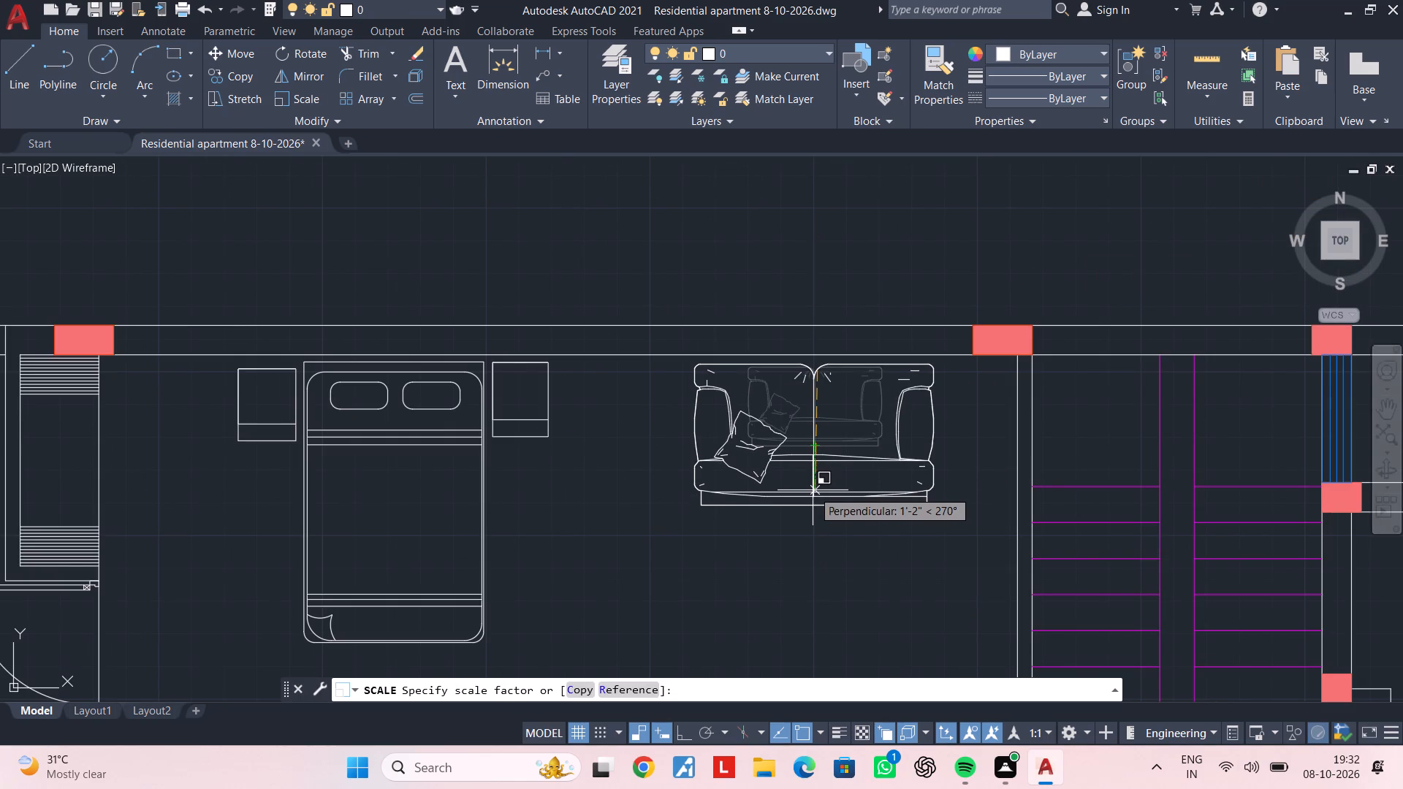
left_click(816, 461)
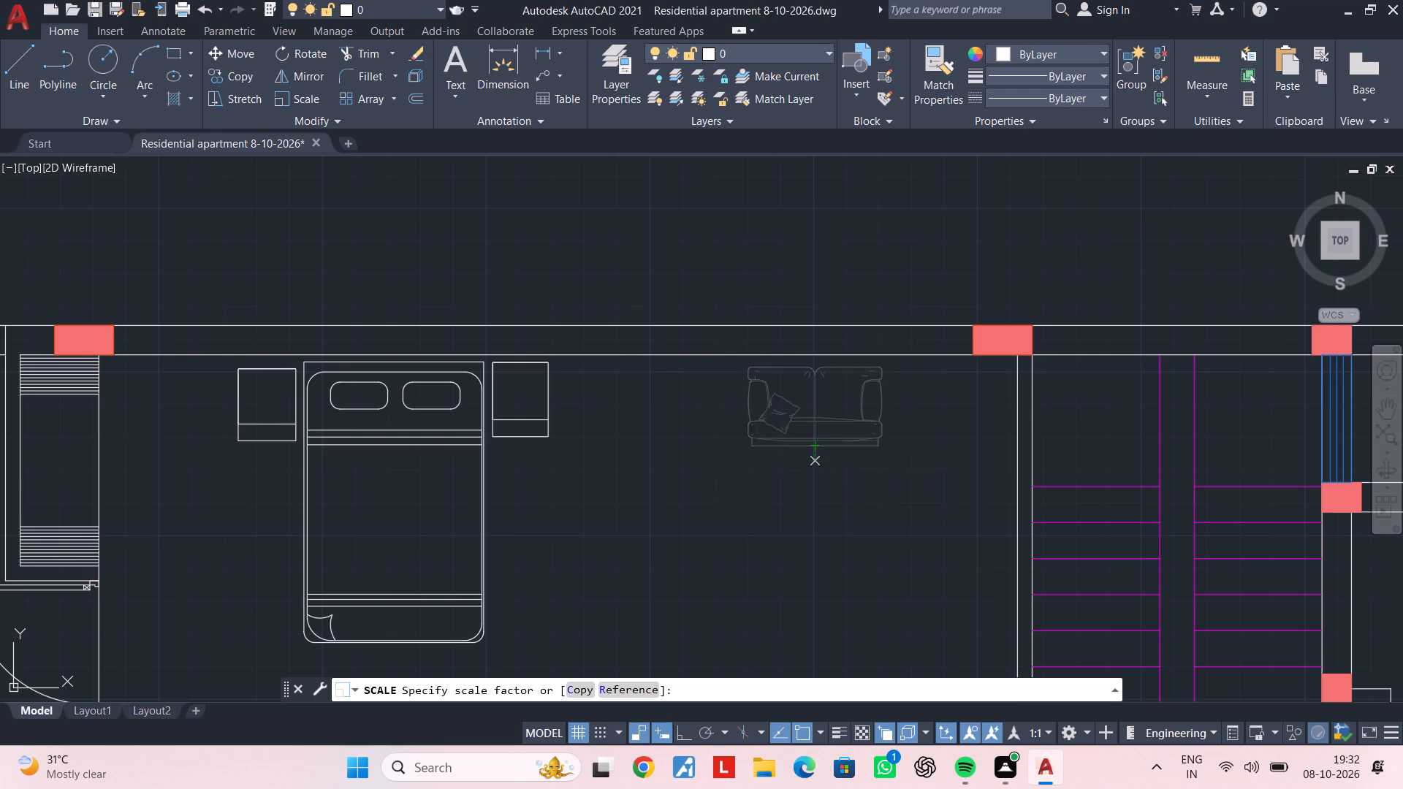
key("Escape")
middle_click_drag(846, 530, 870, 348)
key("Escape")
key("Escape")
Draw a rectangular coffee table about 2'-10" by 1'-10" in front of the northwest bedroom sofa.
type("rec")
key("space")
left_click(799, 321)
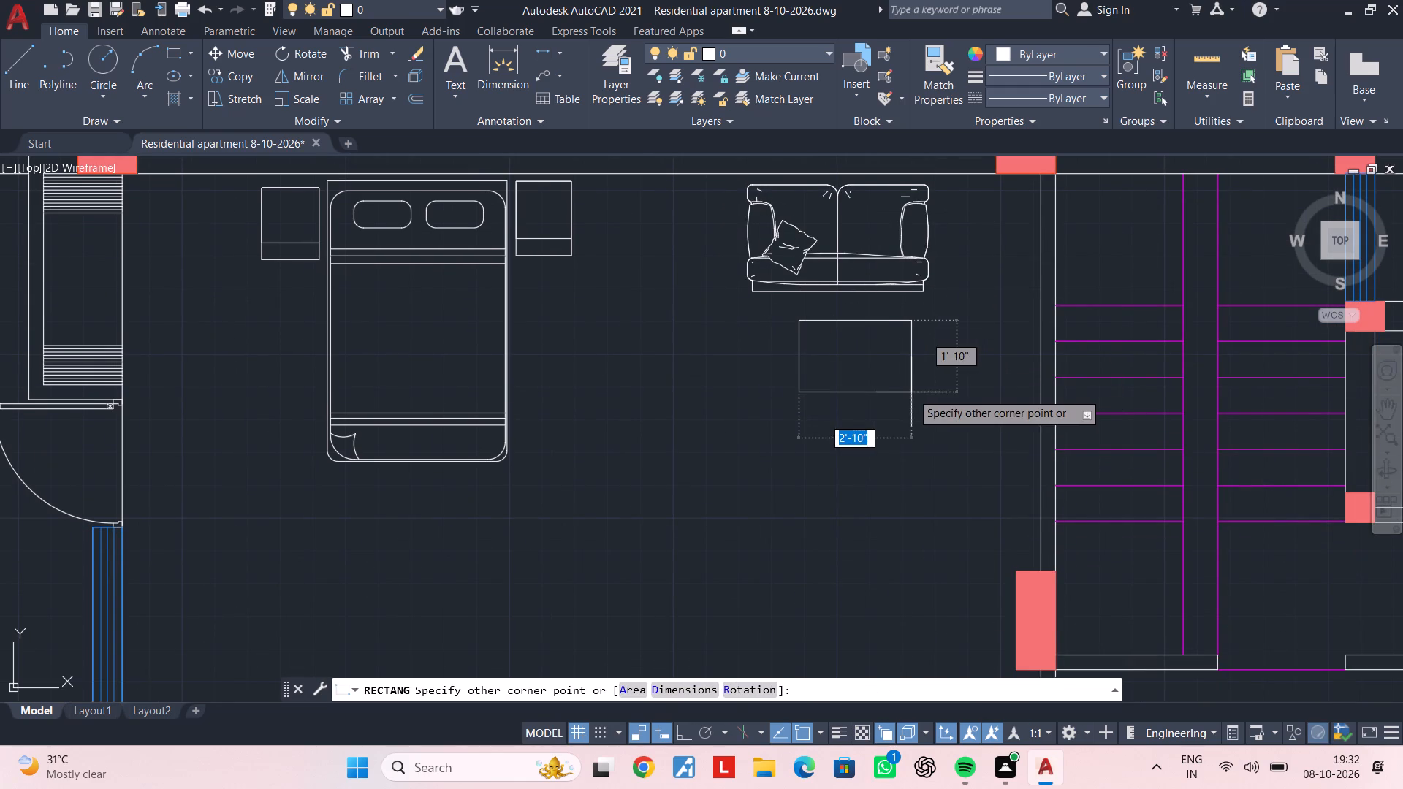
left_click(911, 392)
key("Escape")
scroll(876, 472, "down", 2)
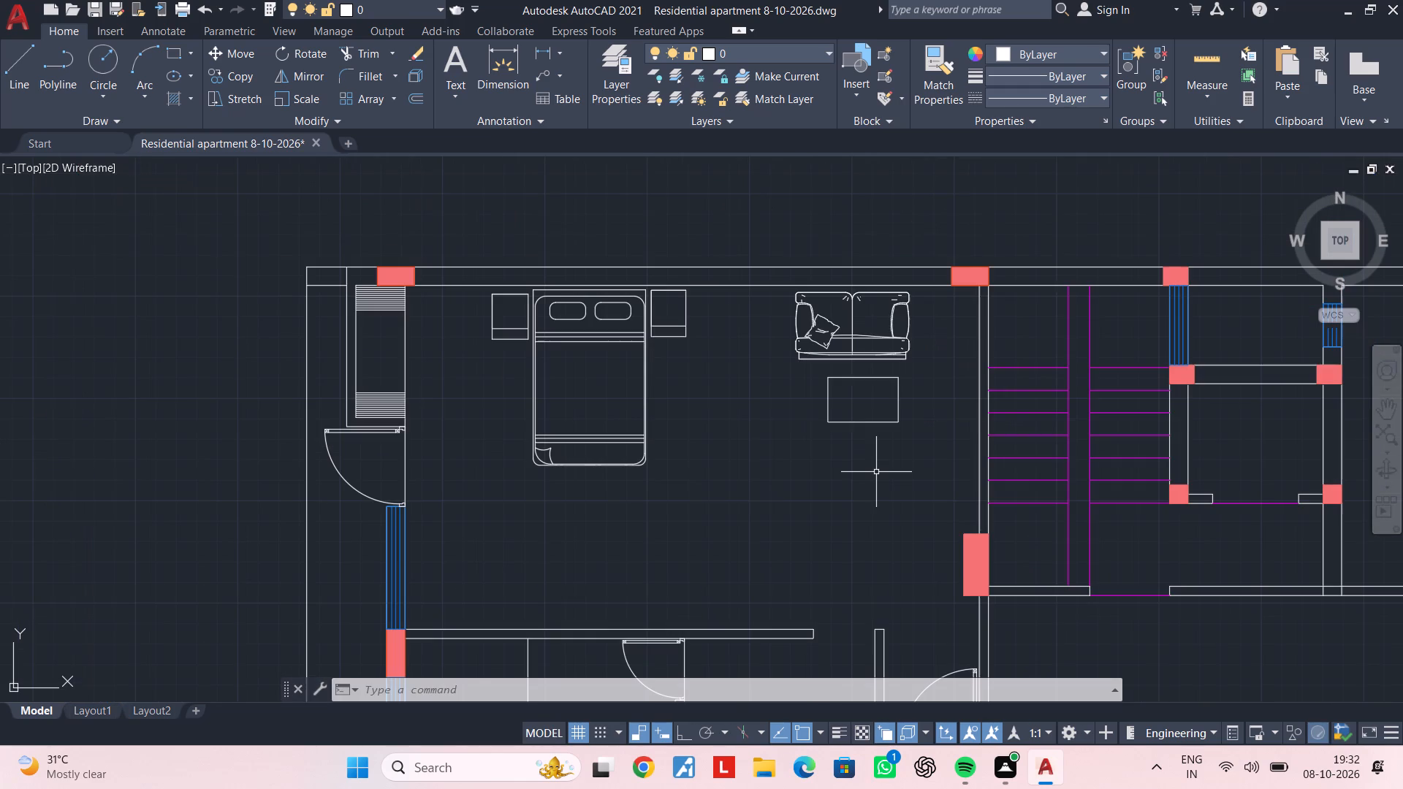
key("Escape")
key("Escape")
Save the apartment drawing.
scroll(876, 481, "down", 1)
middle_click_drag(876, 481, 910, 386)
key("Escape")
key("Escape")
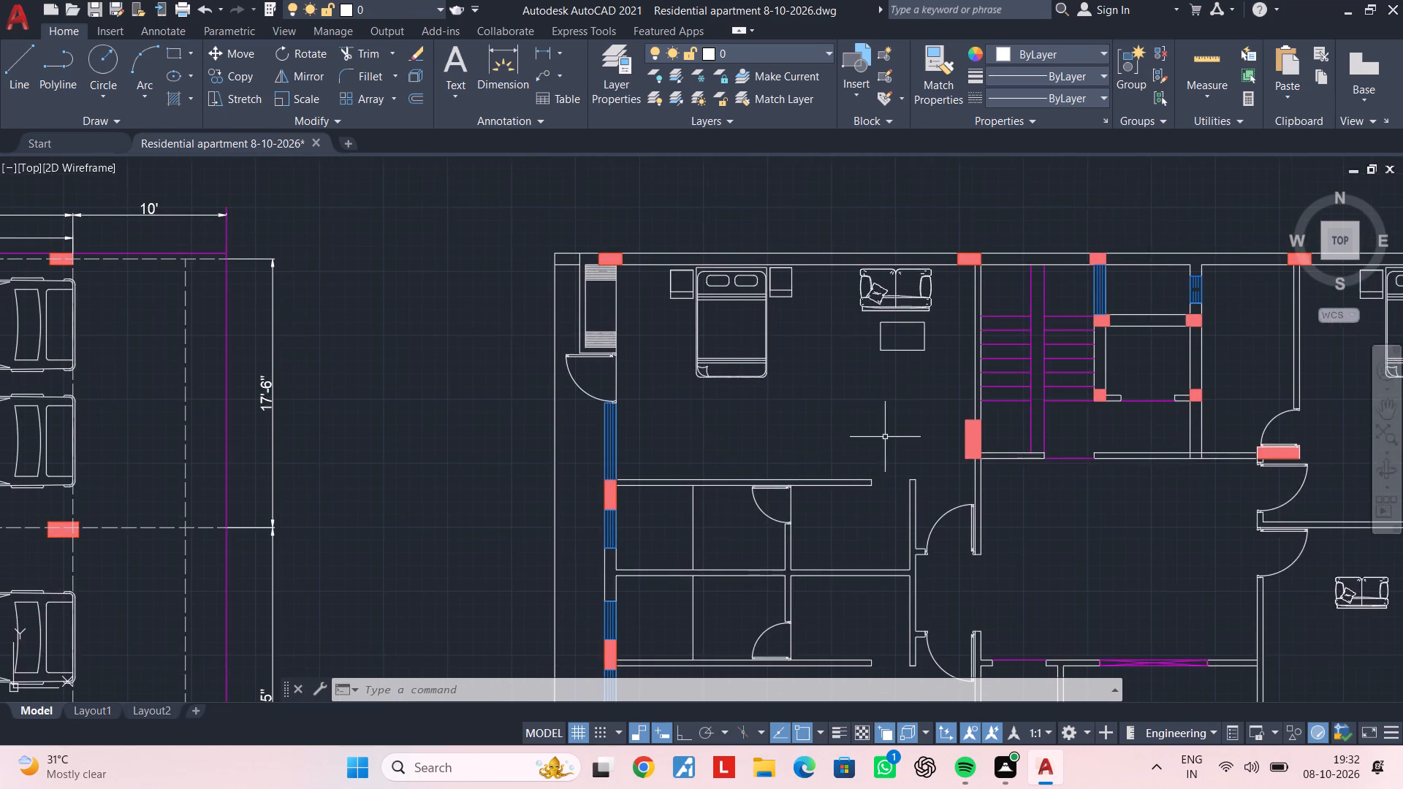
scroll(885, 437, "down", 2)
middle_click_drag(885, 437, 875, 400)
key("Escape")
key("Escape")
key("Escape")
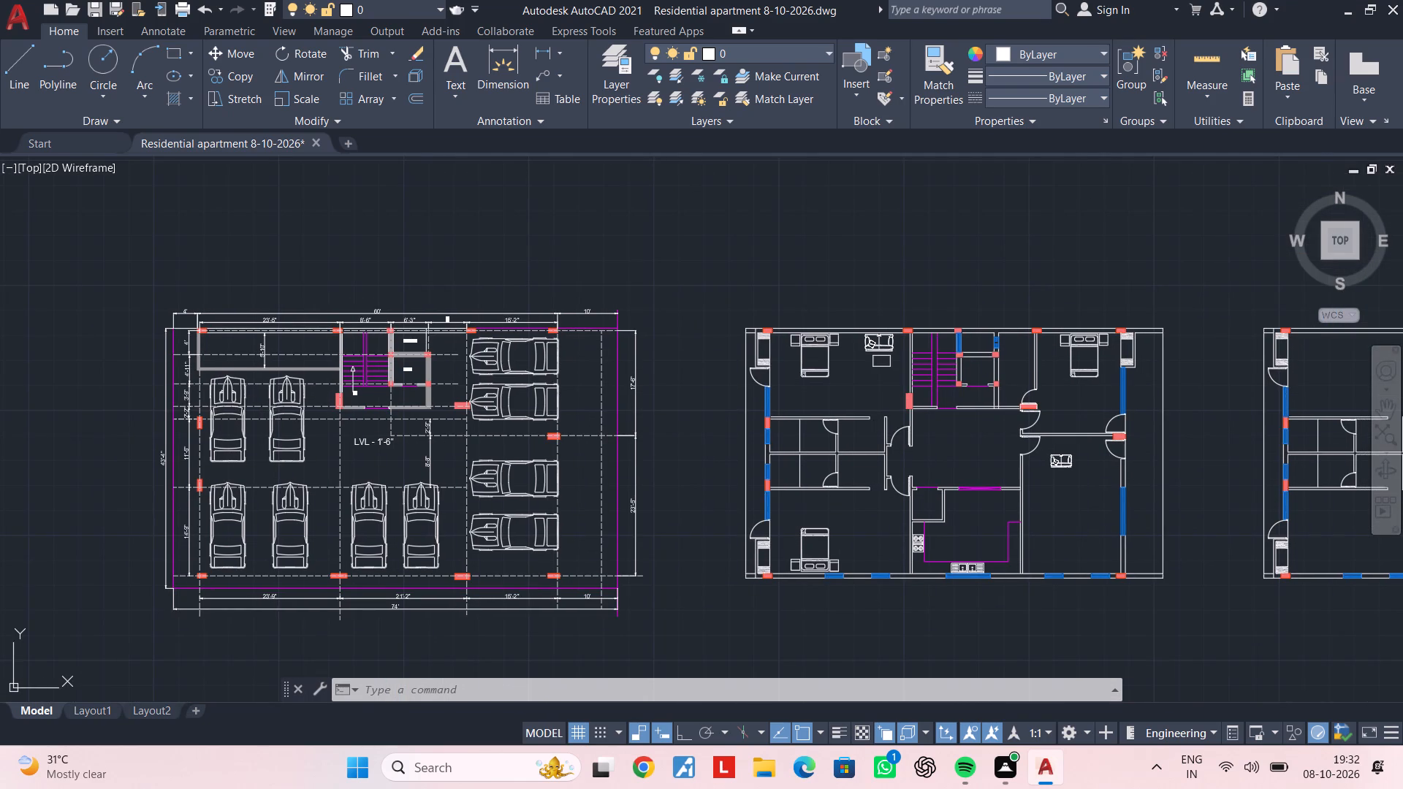
key("ctrl+s")
key("ctrl+s")
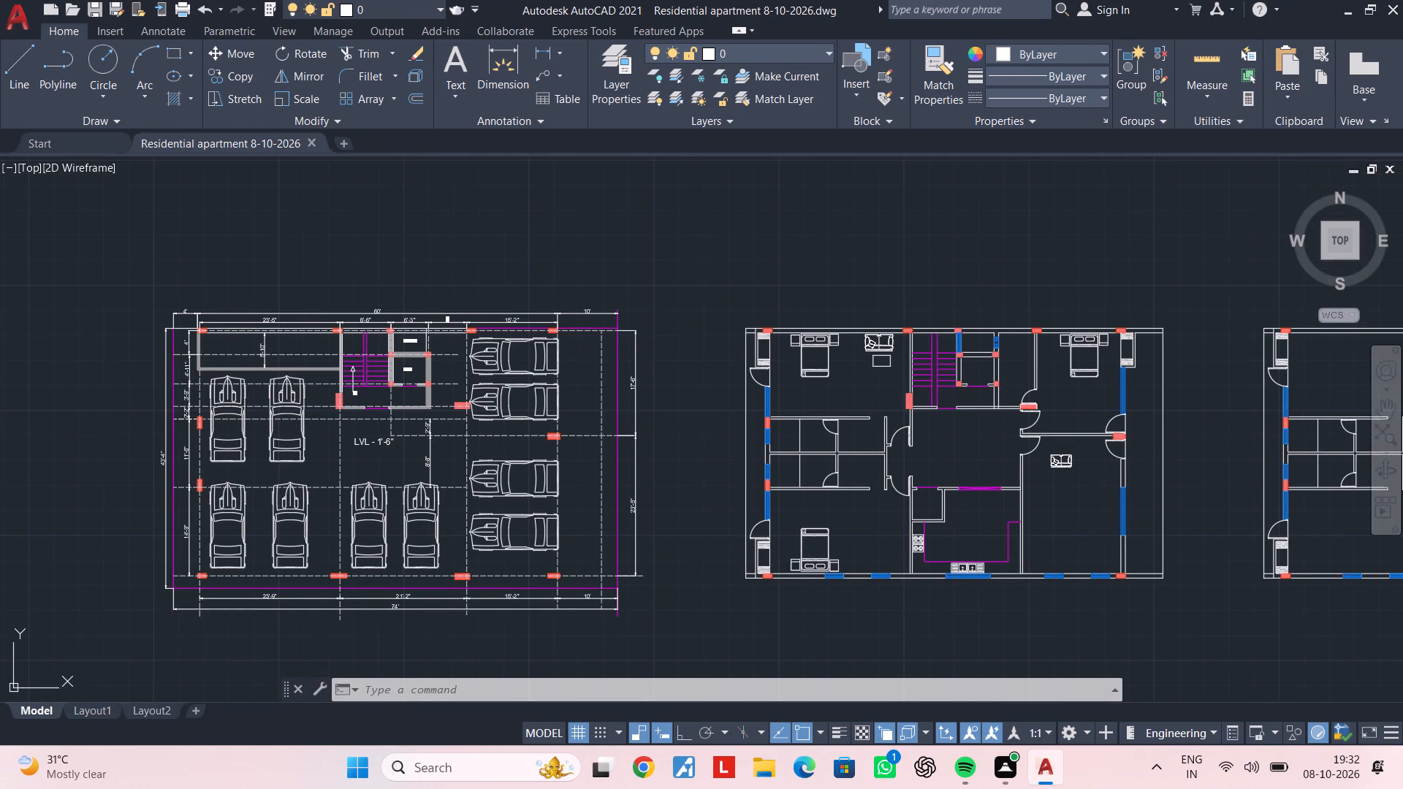
Load 05-01-WC from the Bathroom block folder into DesignCenter and look through its blocks for a toilet.
key("Escape")
key("Escape")
middle_click_drag(920, 438, 908, 419)
type("adc")
key("space")
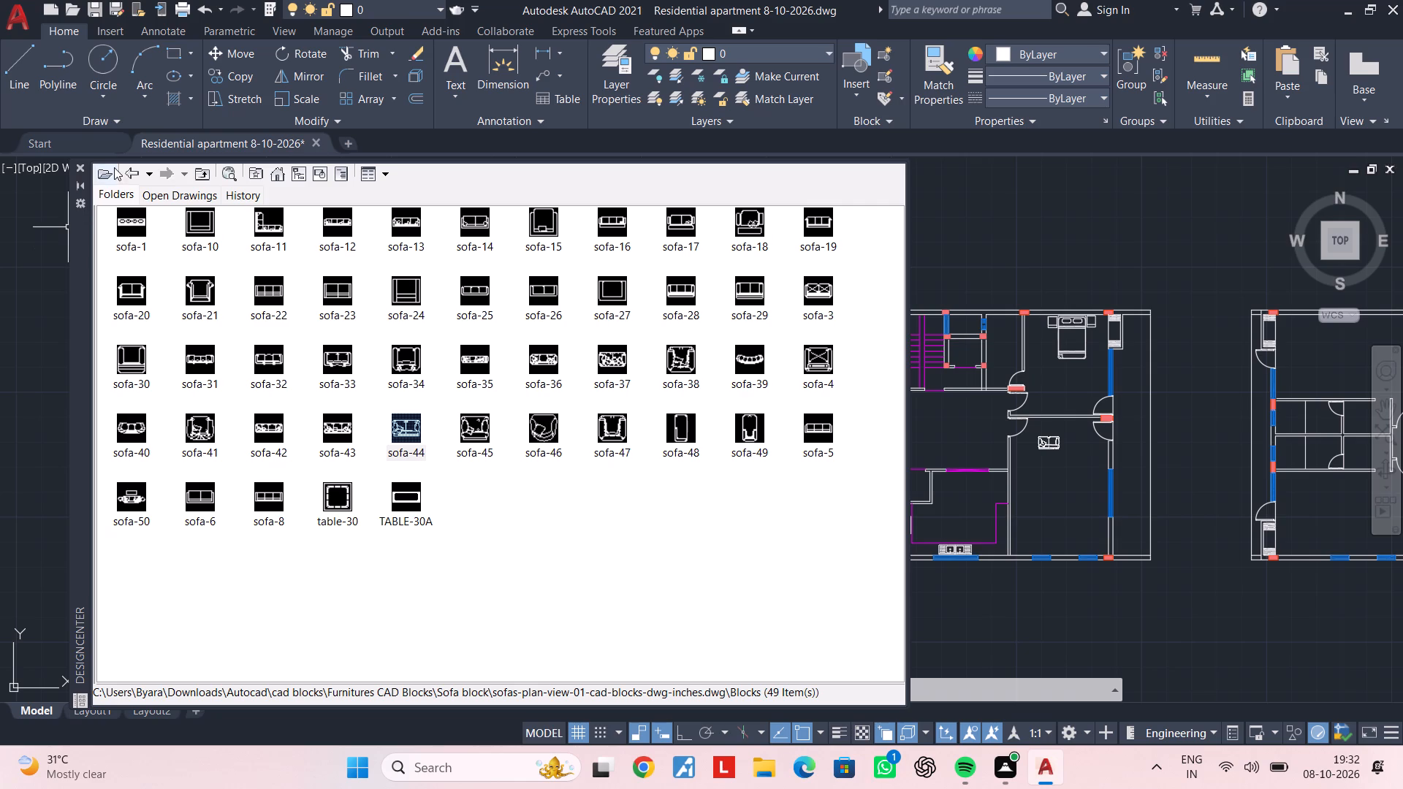
left_click(104, 168)
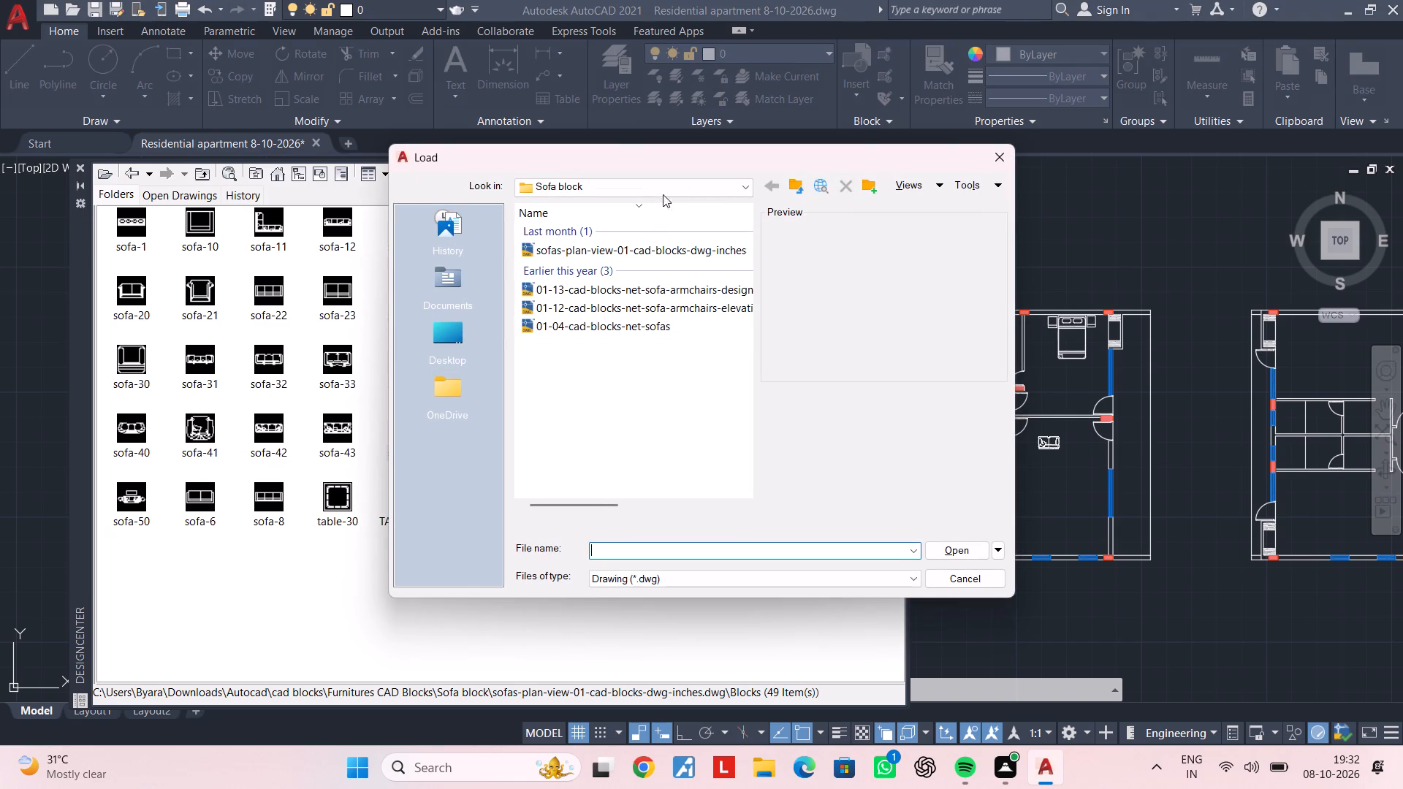
left_click(802, 187)
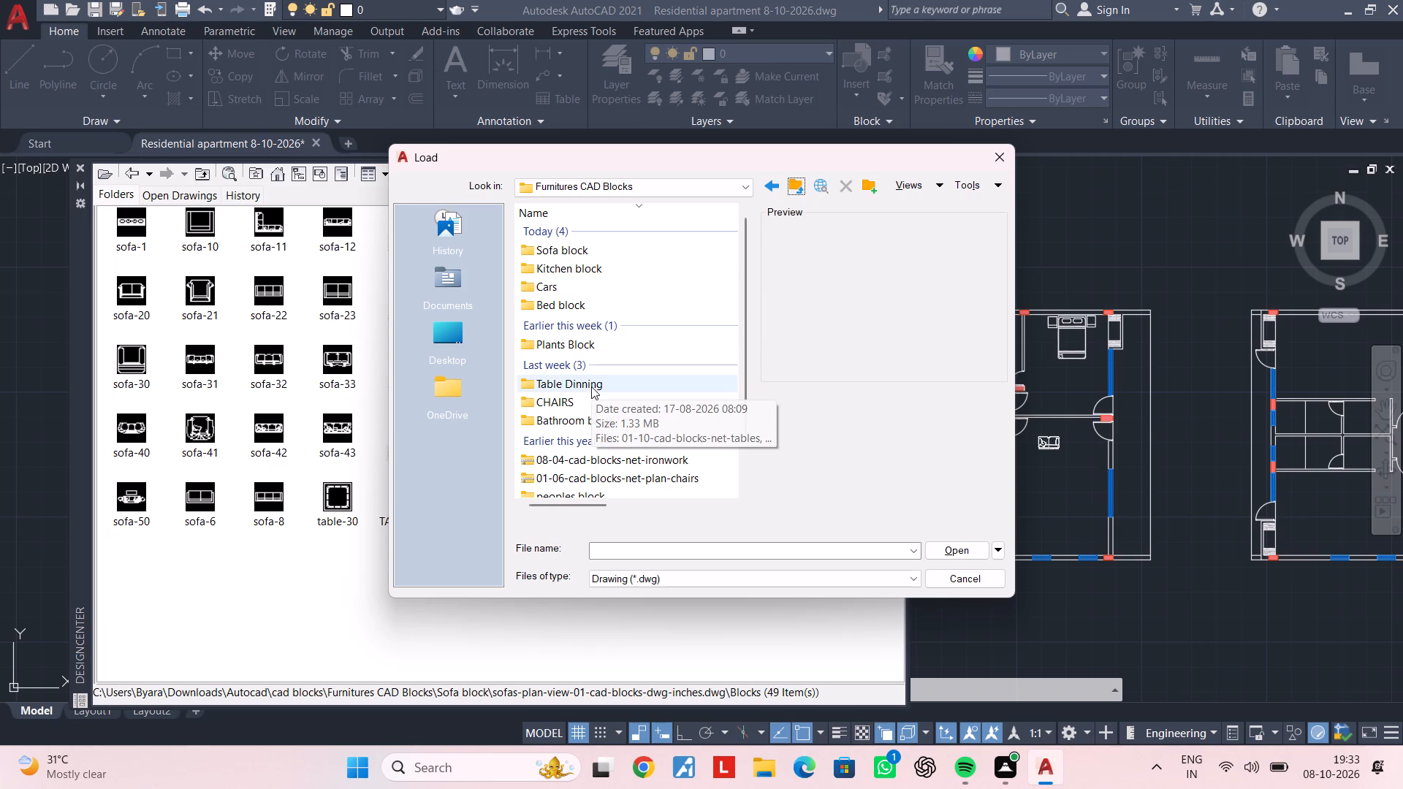
double_click(577, 424)
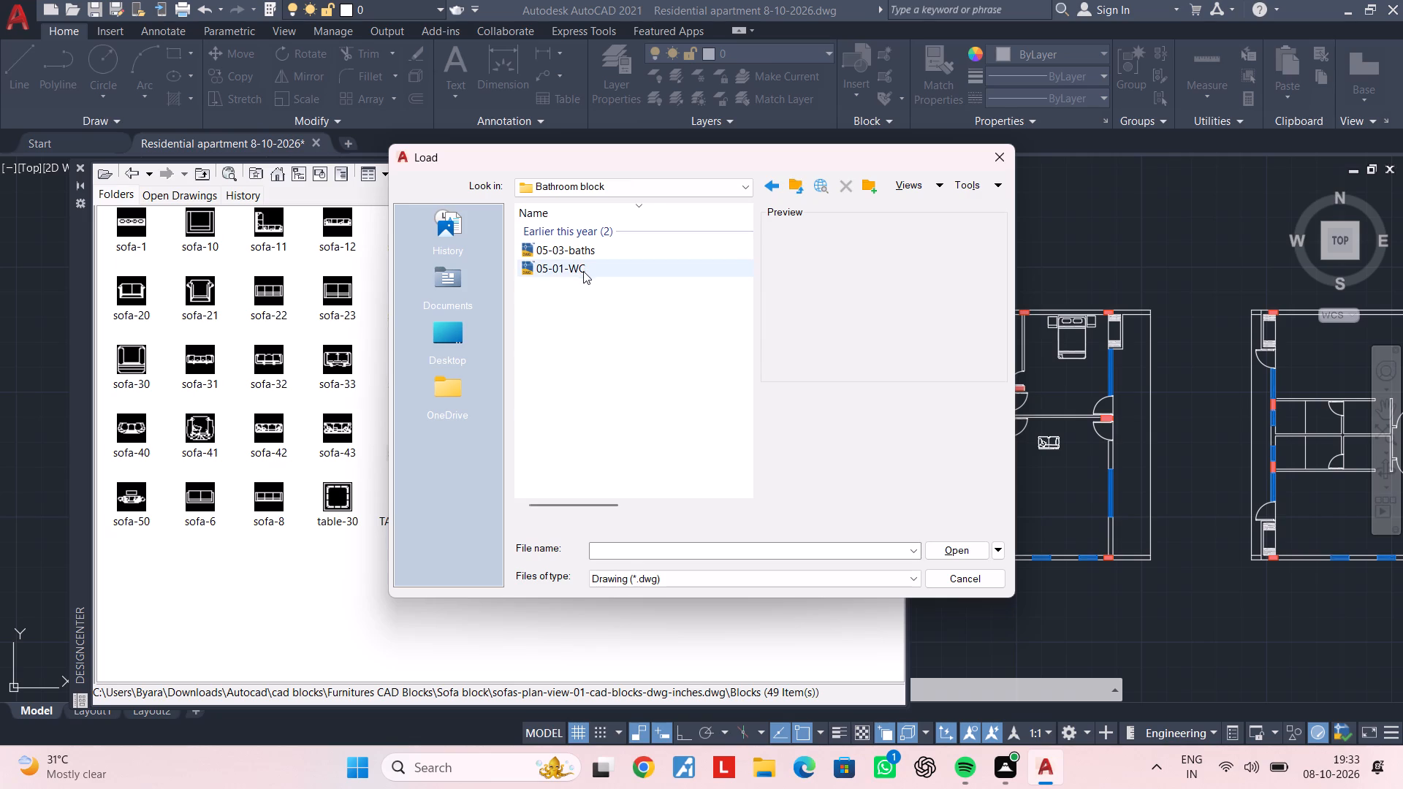
left_click(583, 267)
left_click(587, 253)
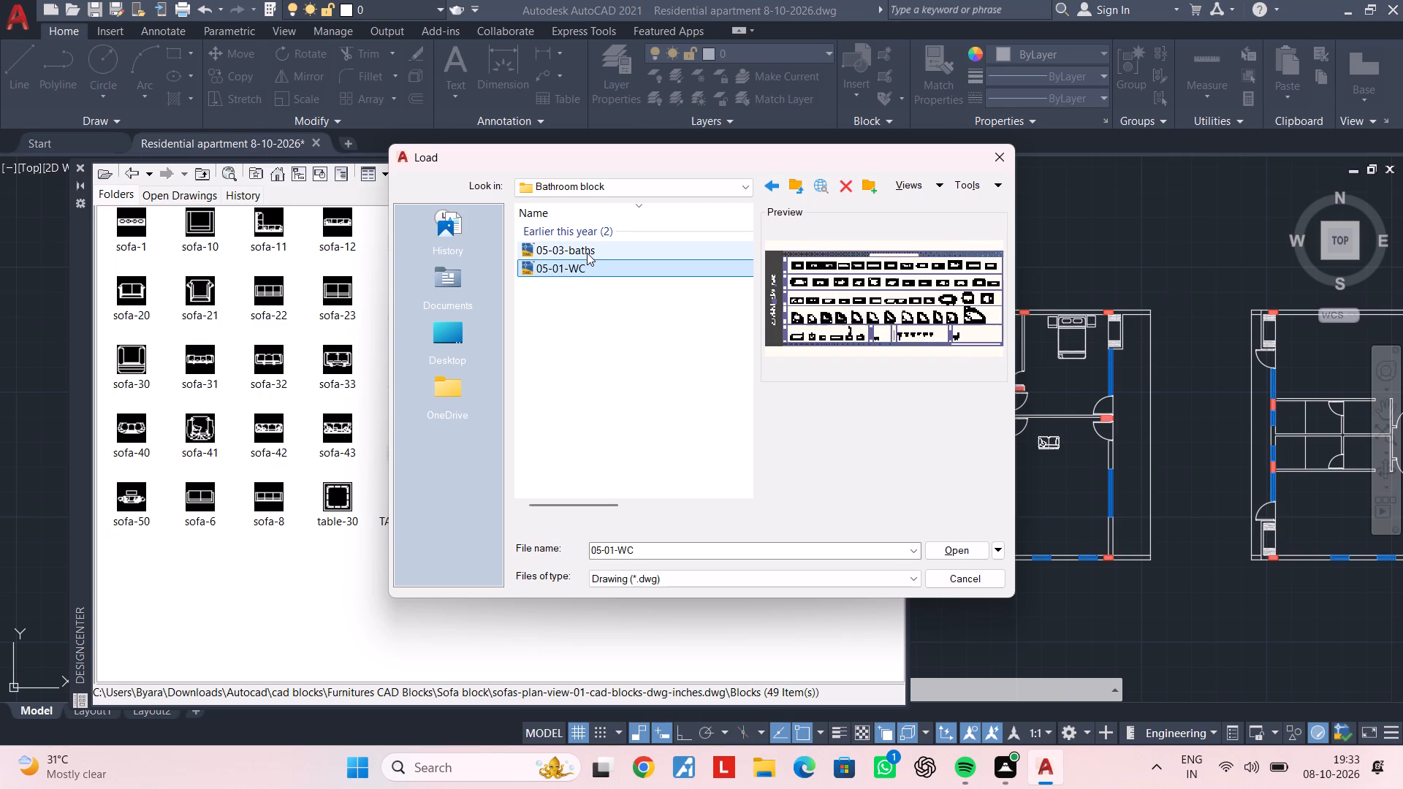
double_click(590, 270)
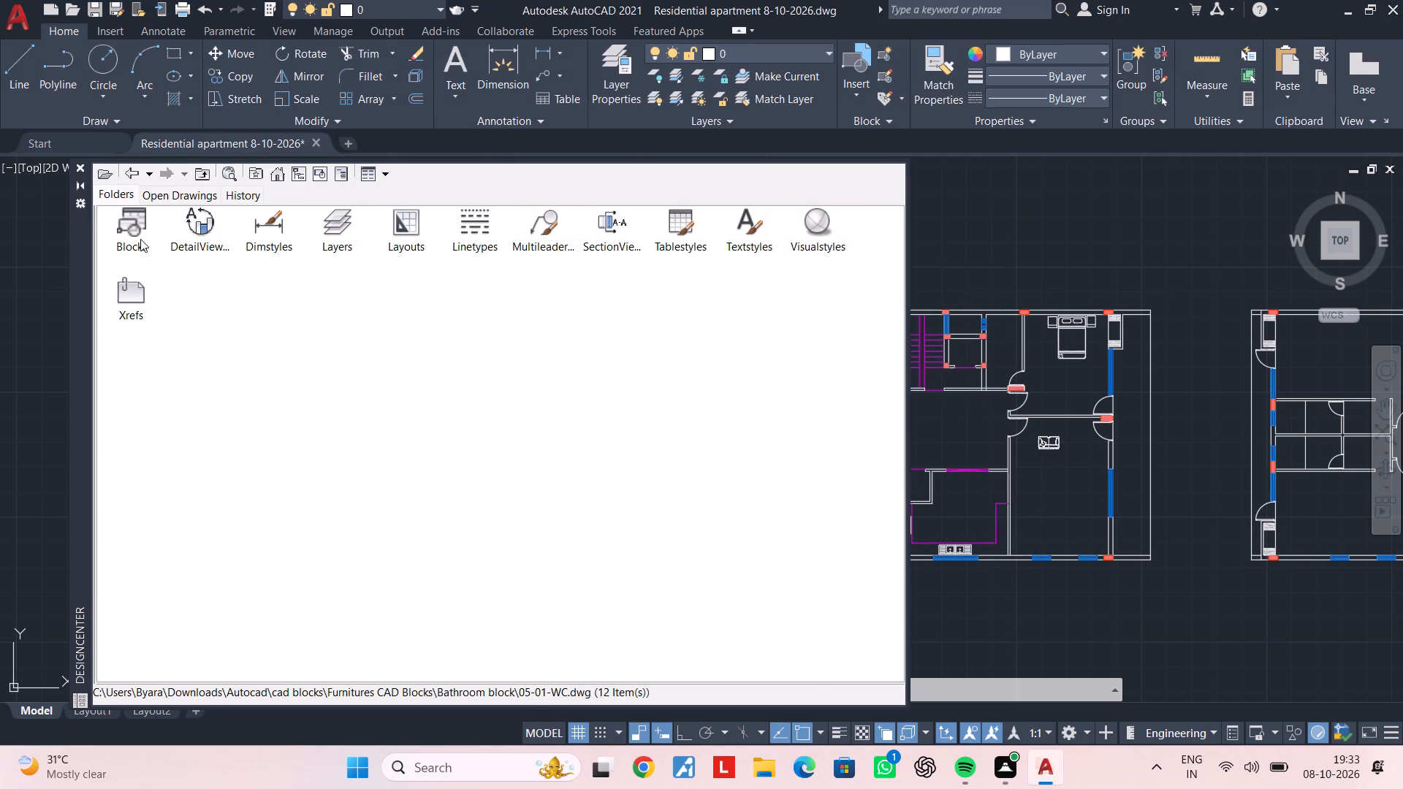
double_click(140, 239)
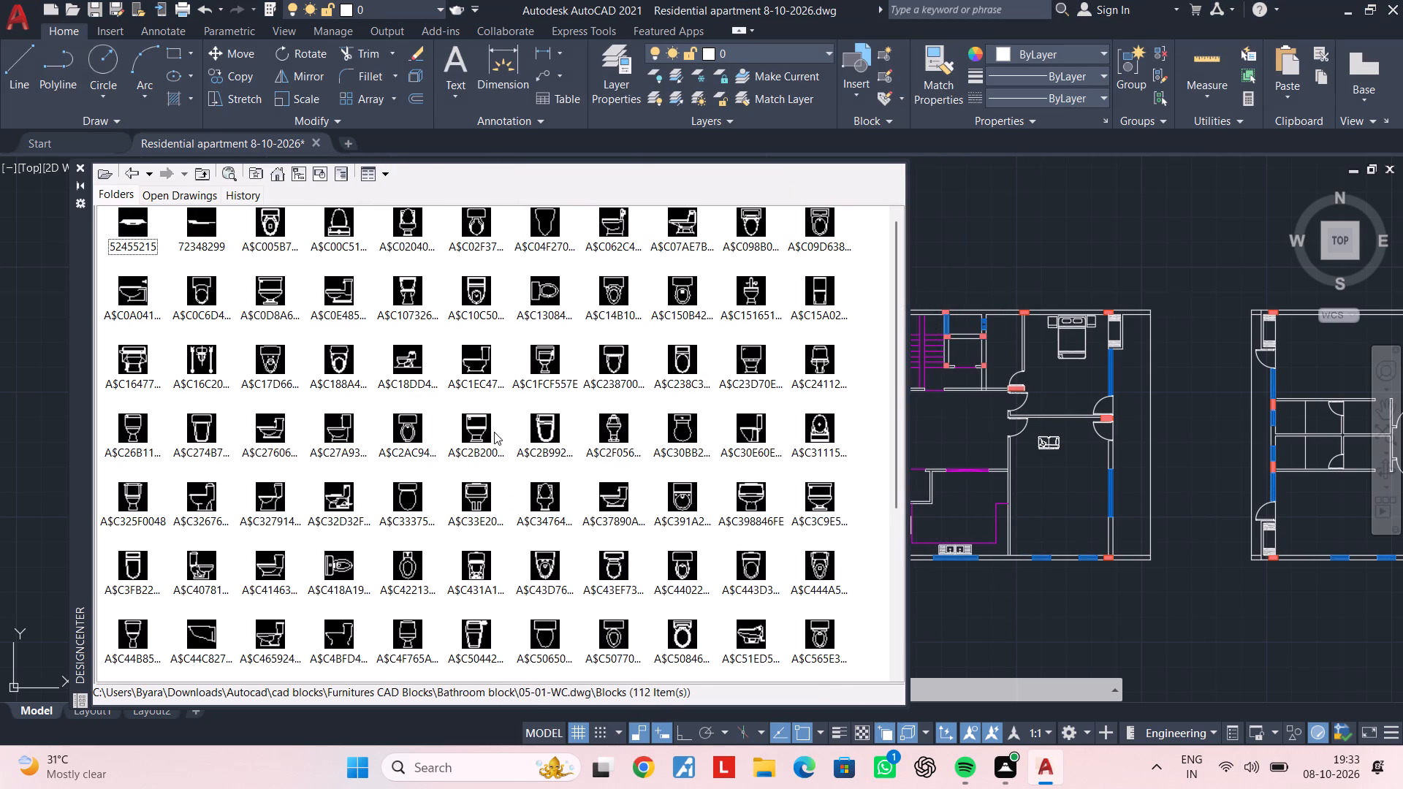
scroll(453, 420, "down", 3)
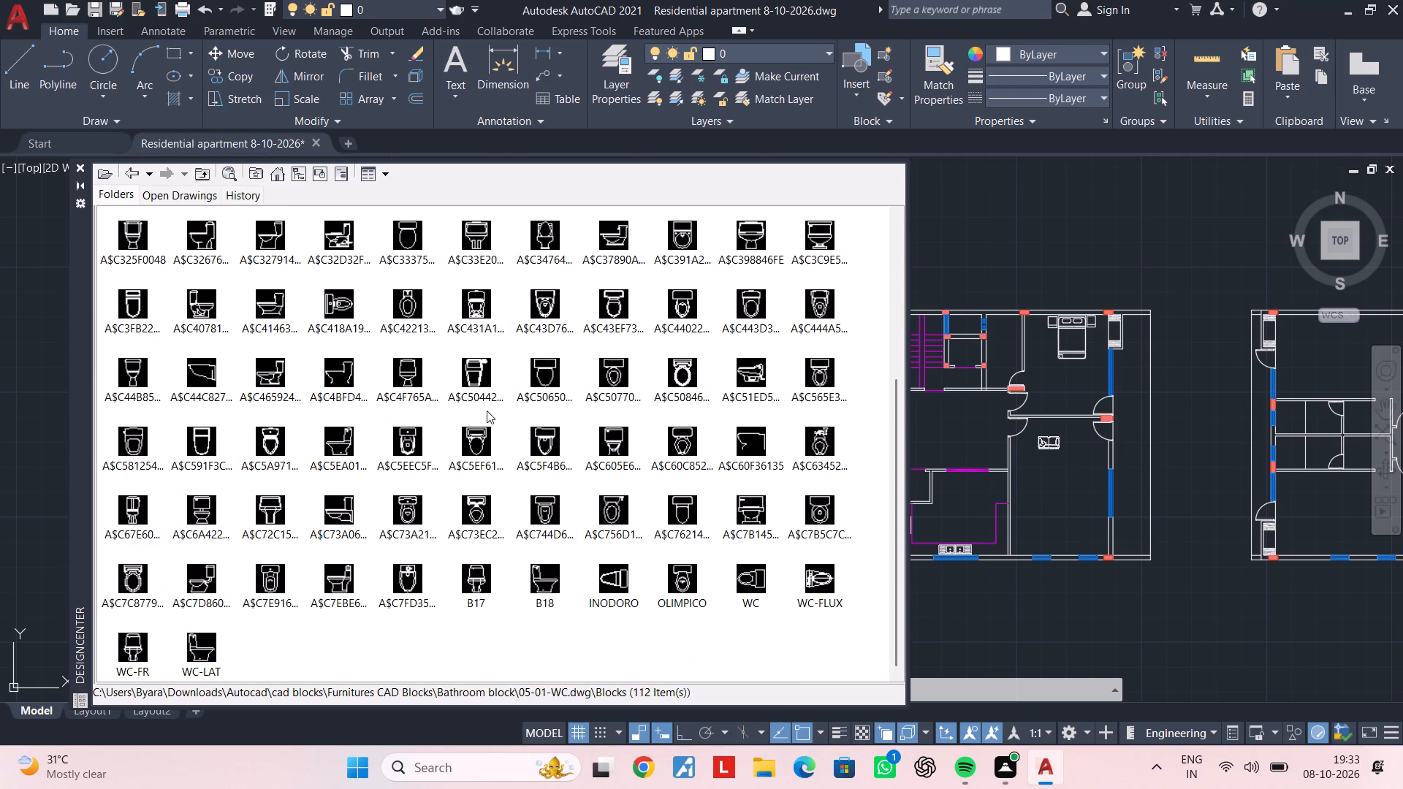
scroll(642, 372, "up", 1)
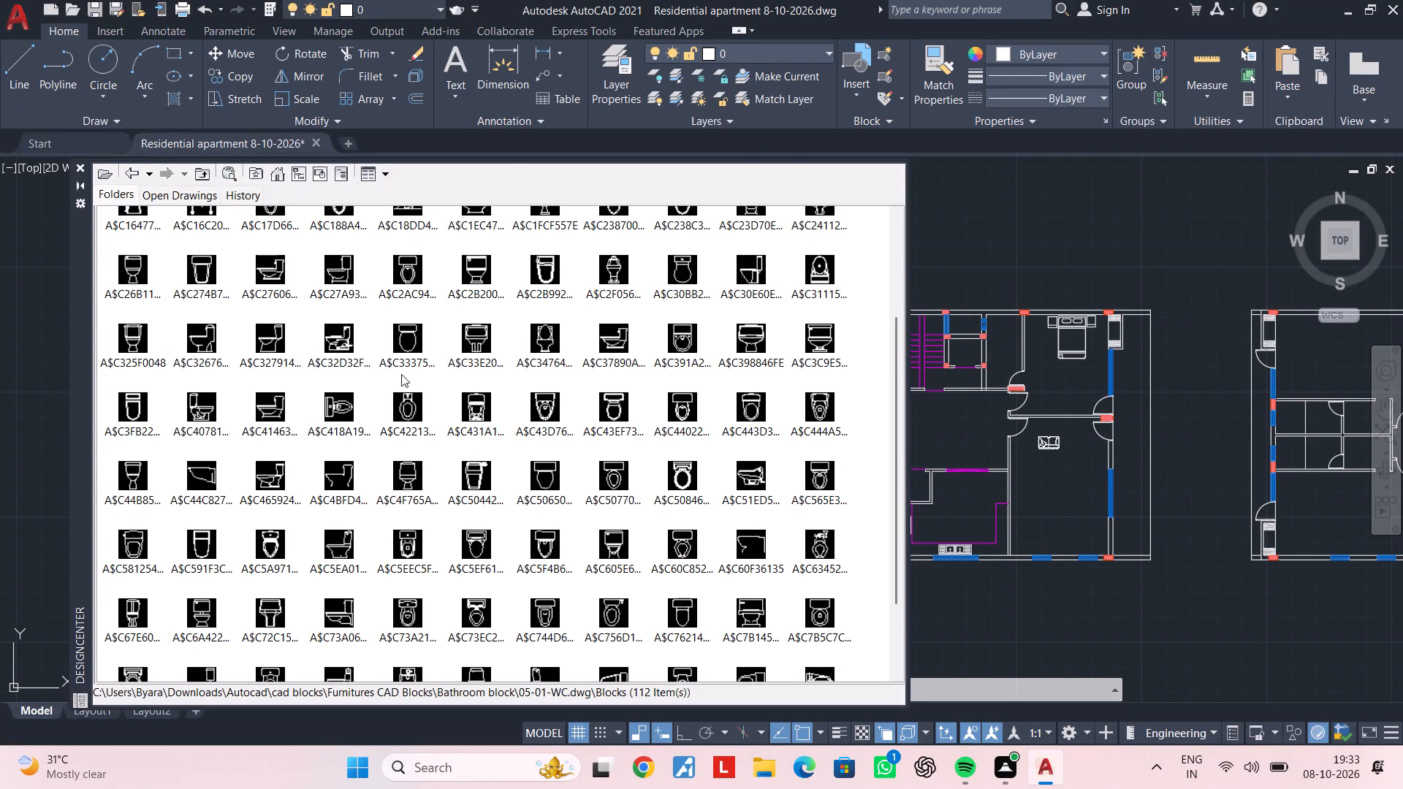
scroll(419, 335, "up", 2)
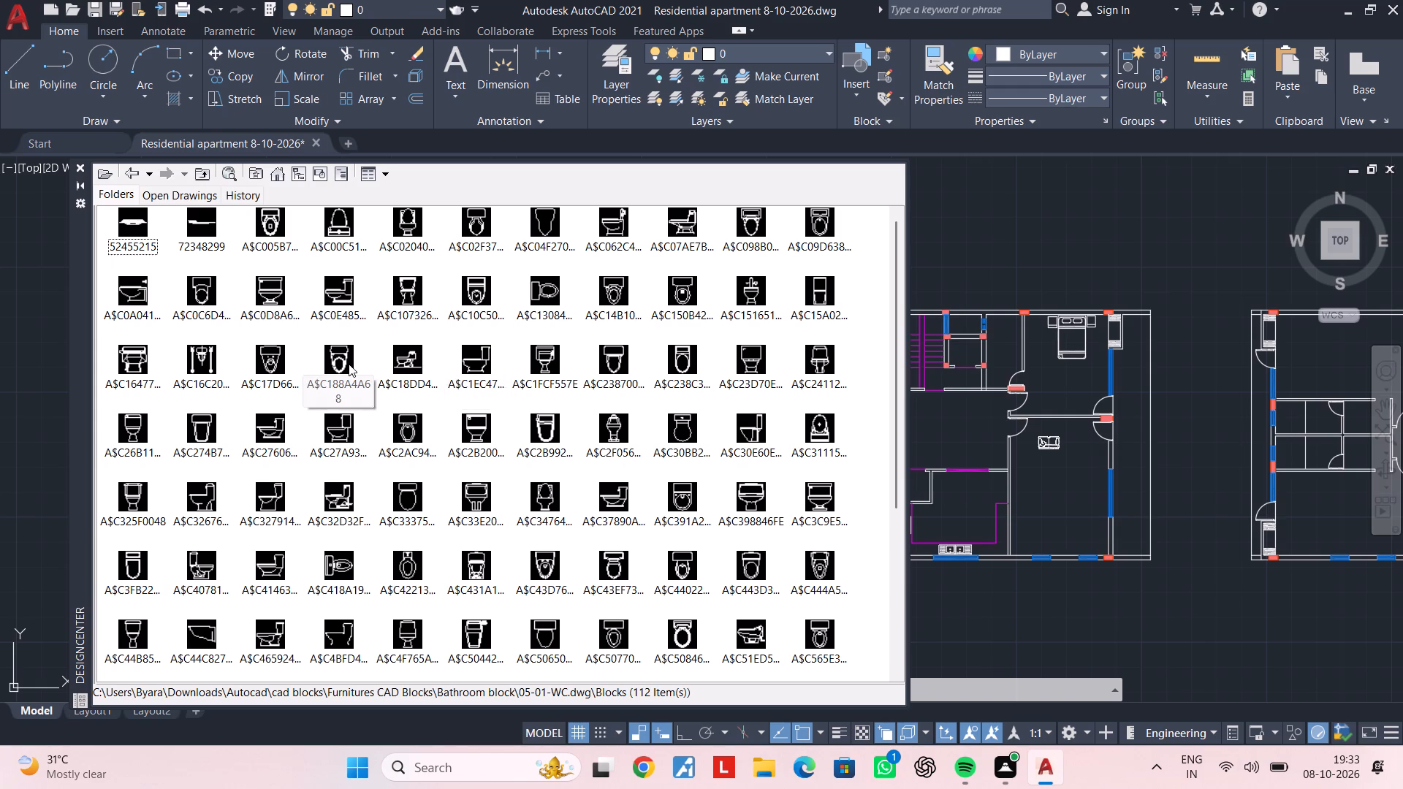
Examine larger previews of several toilet blocks in 05-01-WC, including A$C14B10863, A$C005B7AE8 and A$C43EF73D4.
double_click(283, 364)
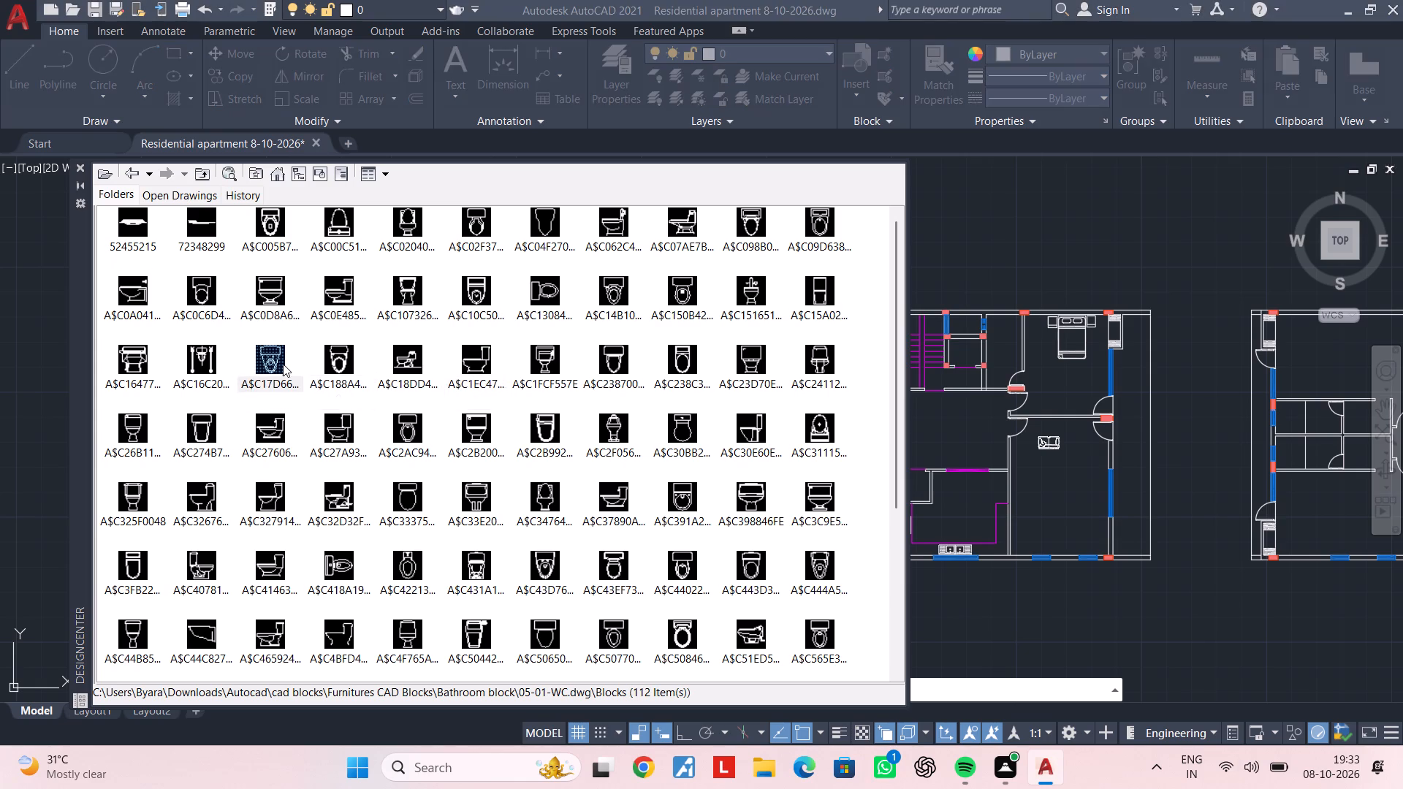
left_click(1005, 245)
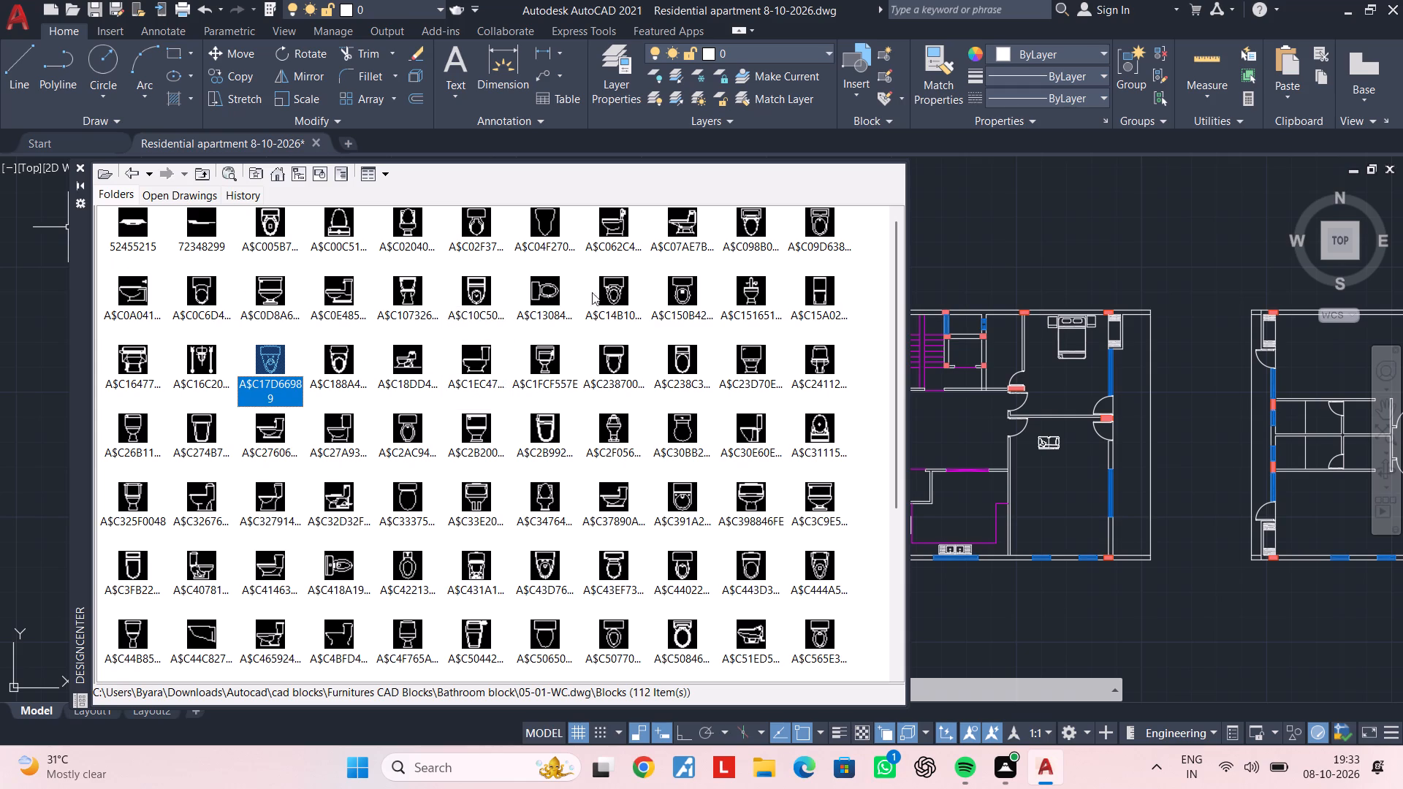
double_click(620, 292)
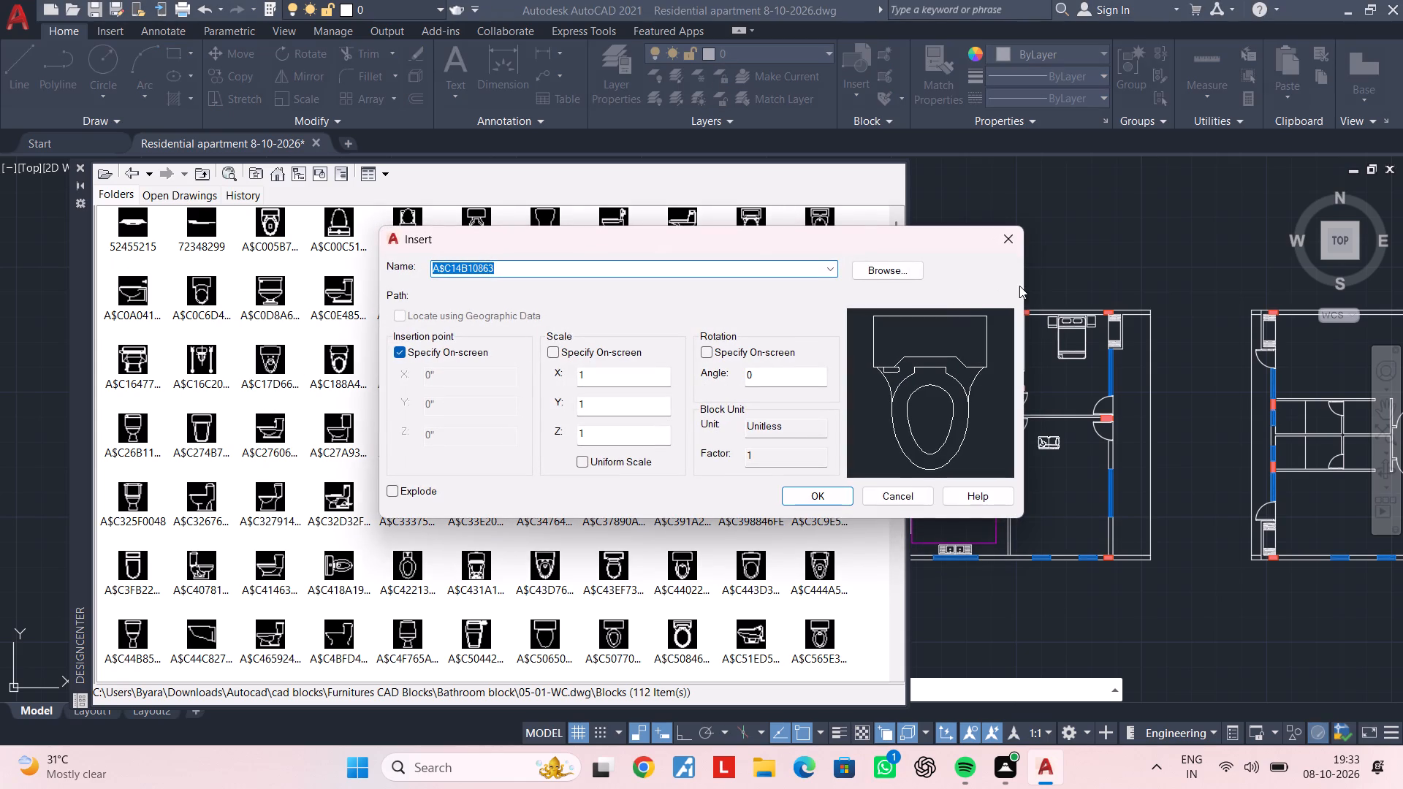
left_click(1020, 245)
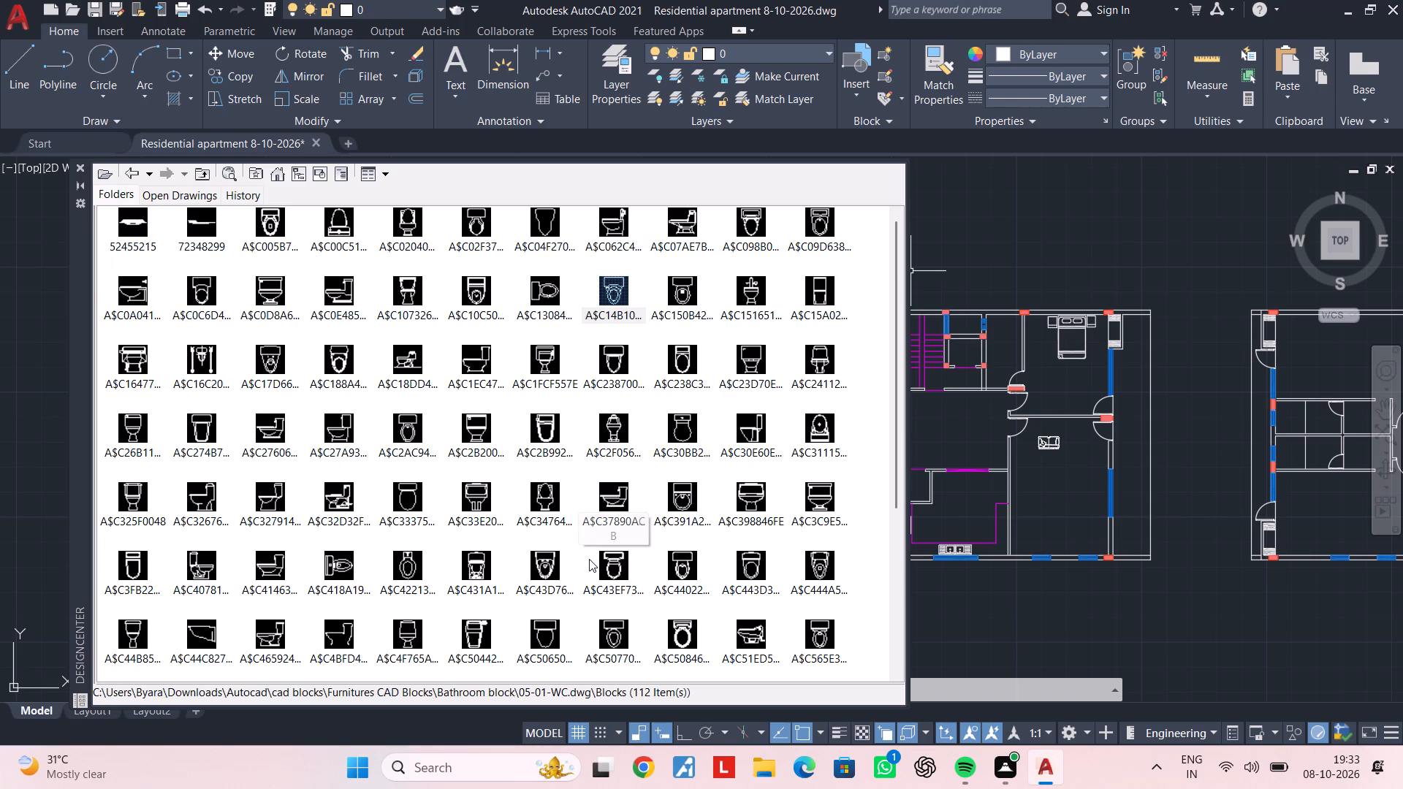
scroll(589, 559, "down", 2)
scroll(287, 488, "up", 1)
scroll(179, 443, "up", 2)
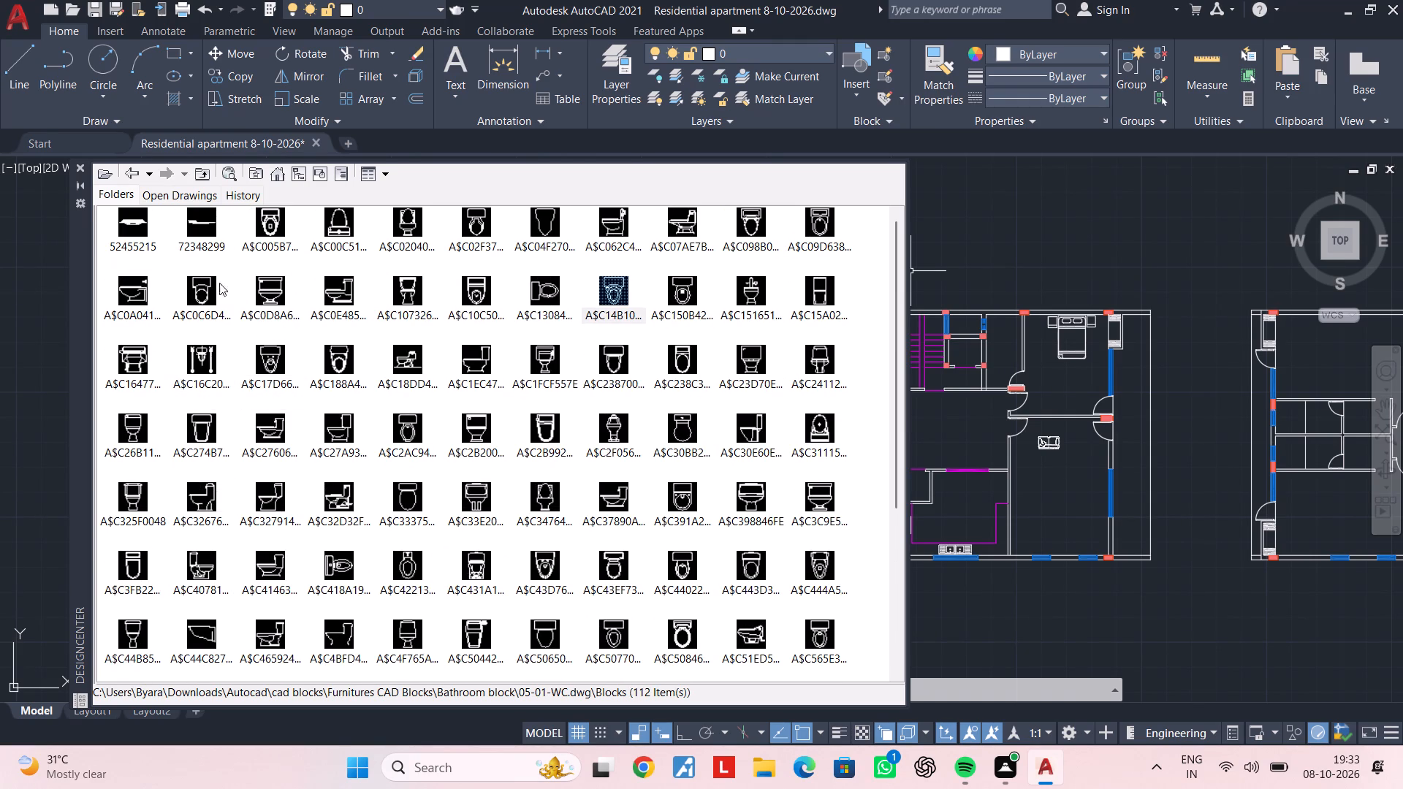
left_click(270, 220)
left_click(270, 220)
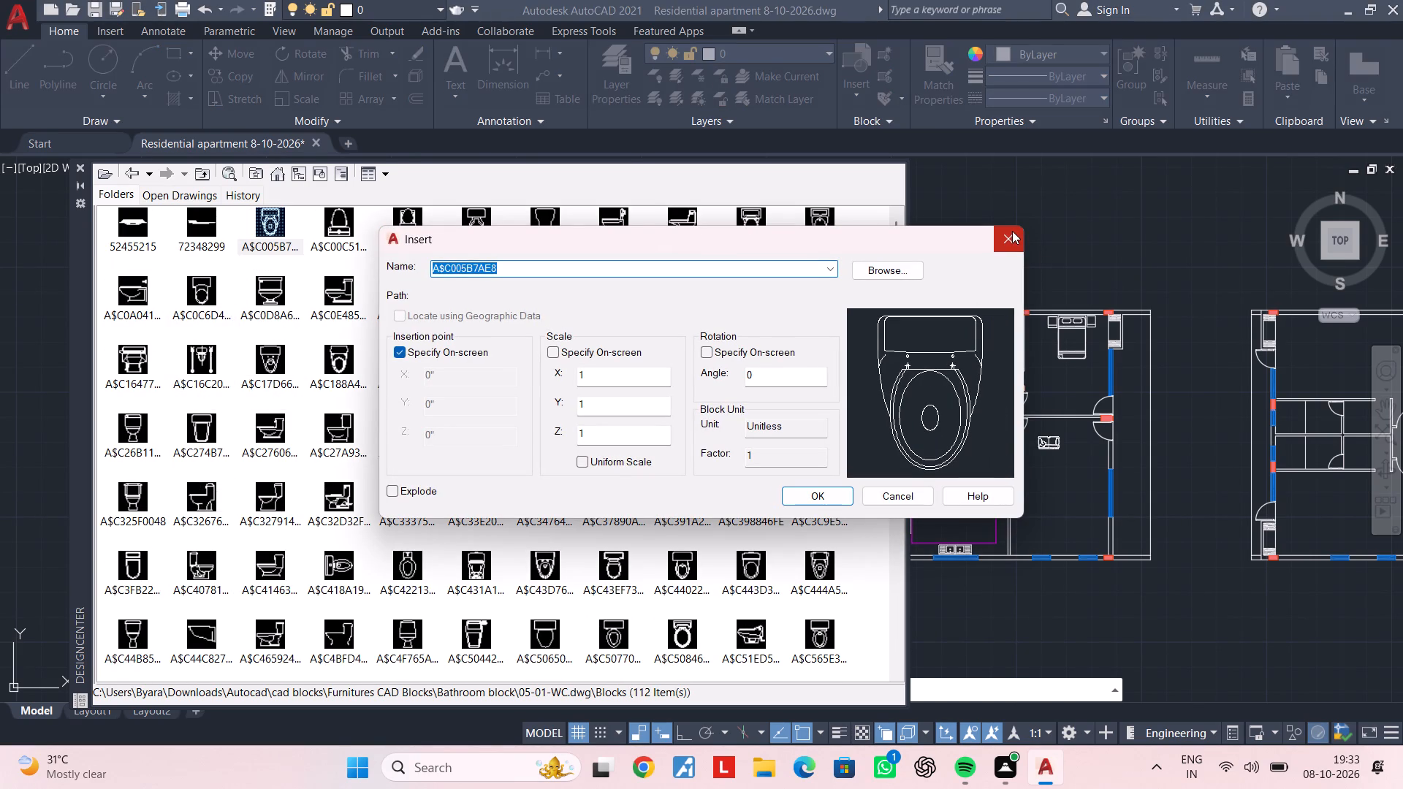
left_click(1012, 231)
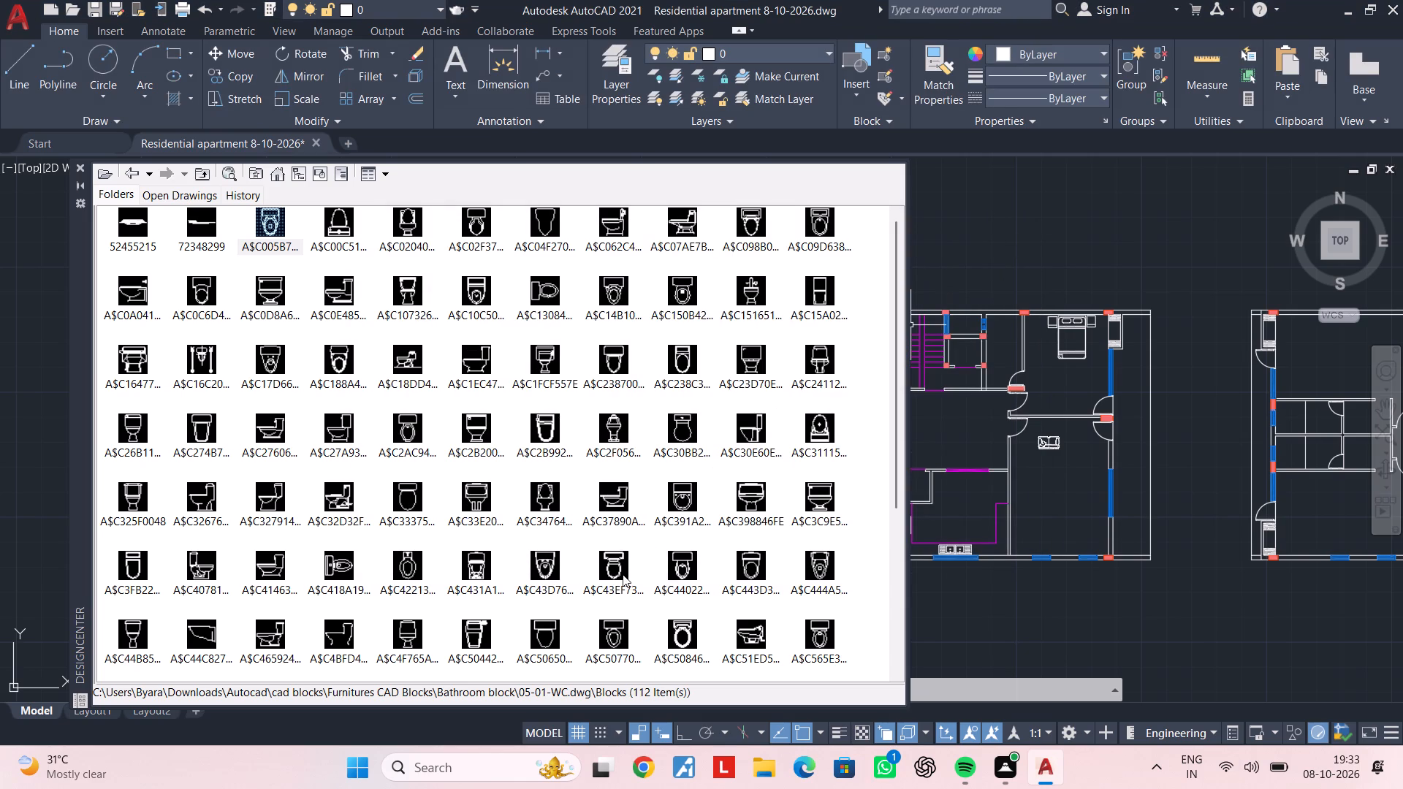
double_click(623, 572)
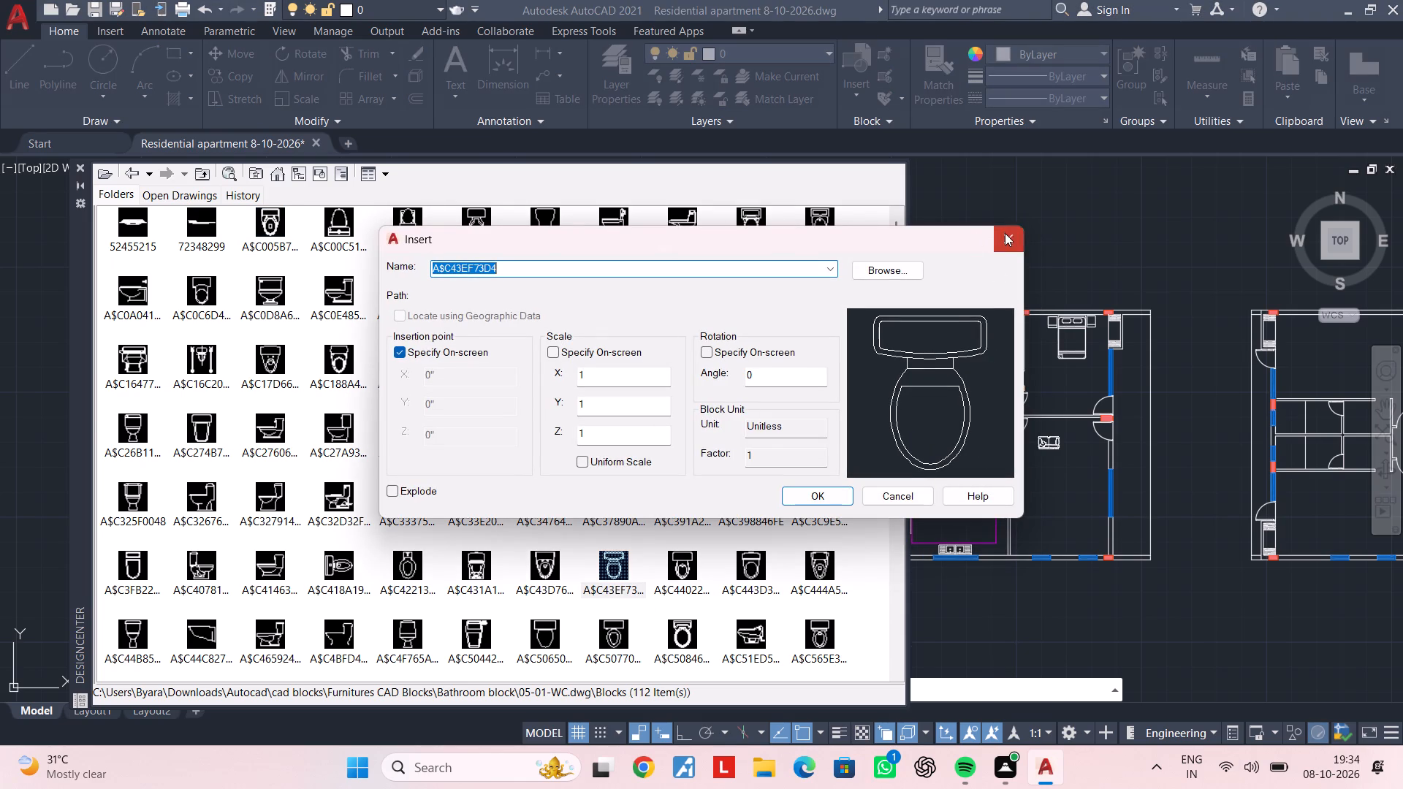
left_click(1005, 233)
scroll(766, 481, "down", 1)
middle_click_drag(771, 466, 814, 366)
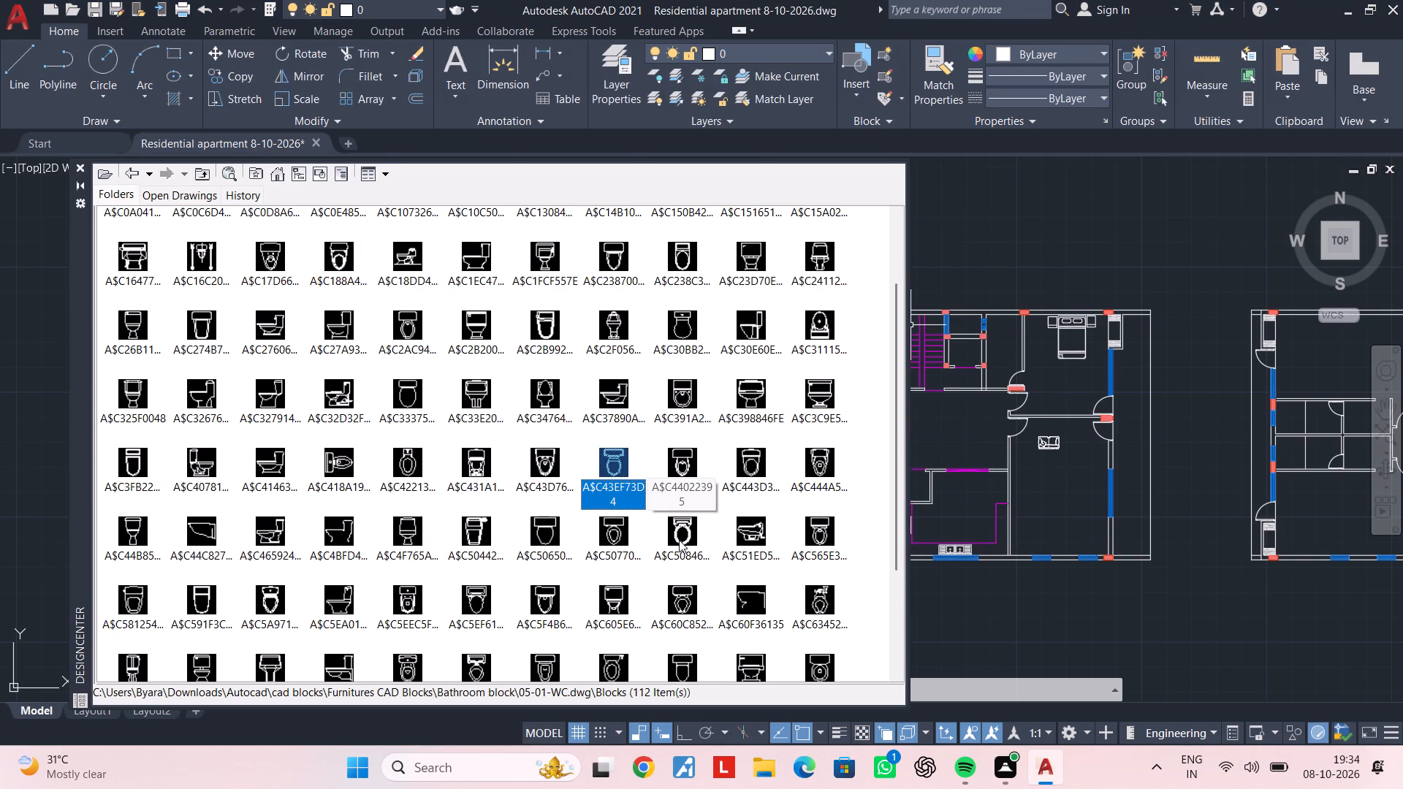
Preview toilet block A$C50846A53 and place it in the southeast room of the middle floor plan.
double_click(679, 530)
left_click(1013, 239)
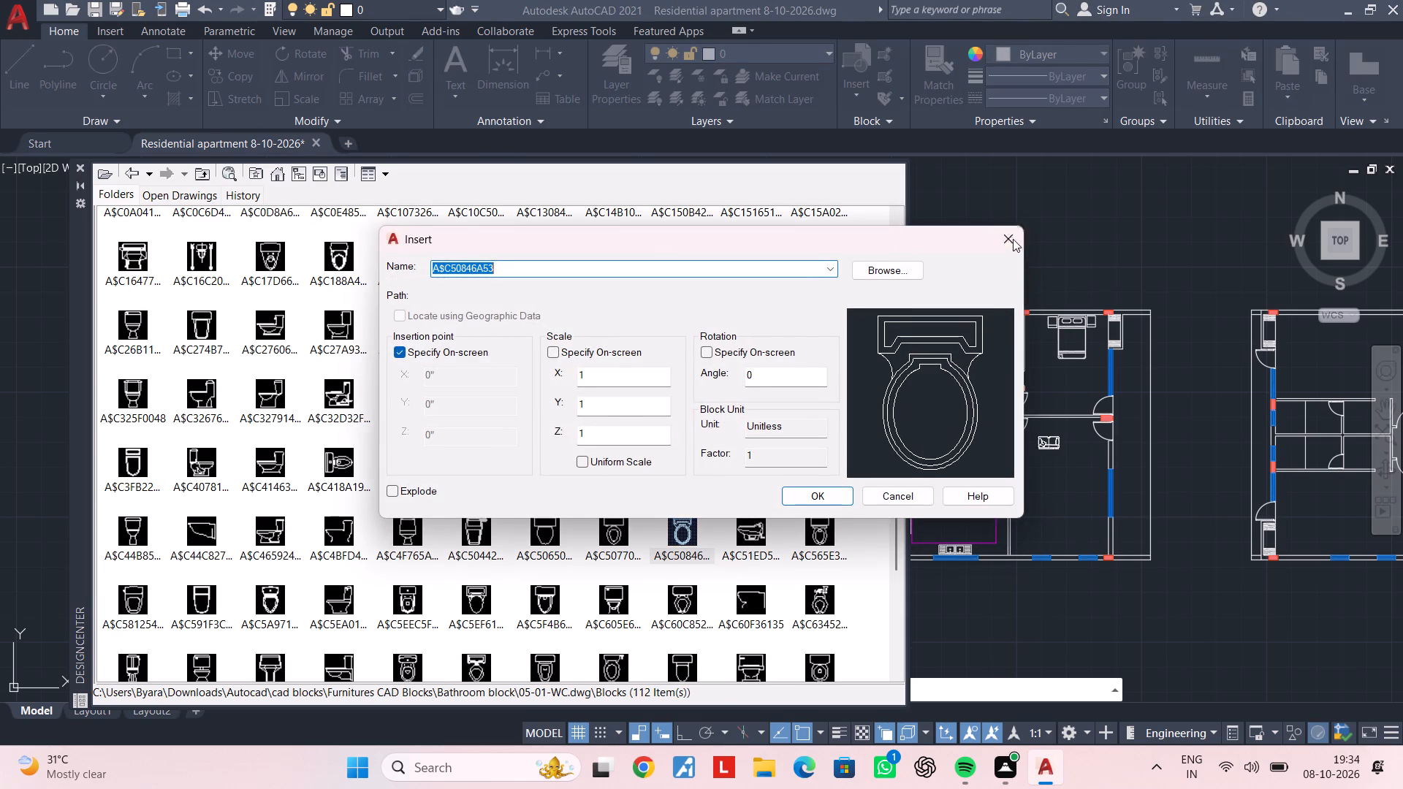
left_click_drag(690, 532, 909, 549)
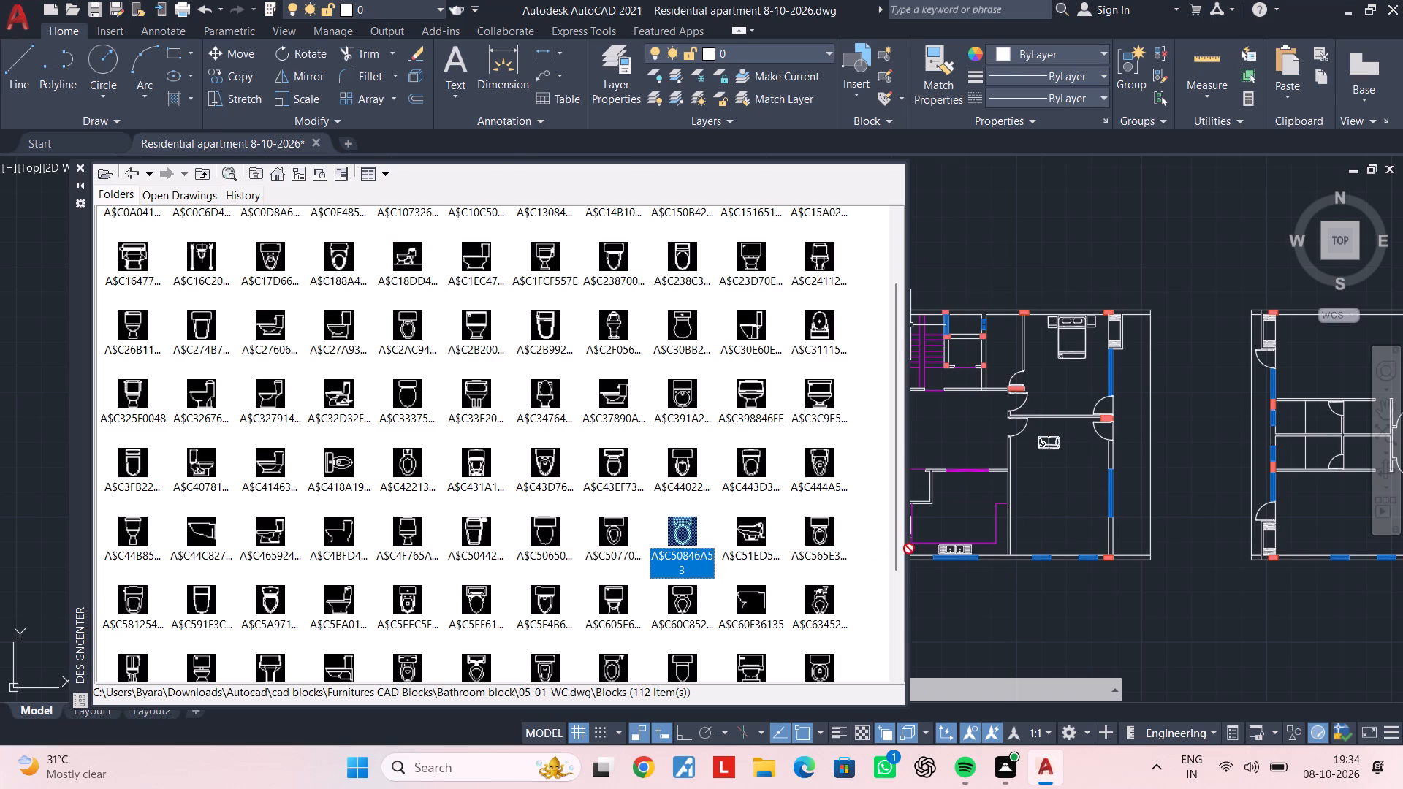
left_click_drag(909, 549, 1084, 517)
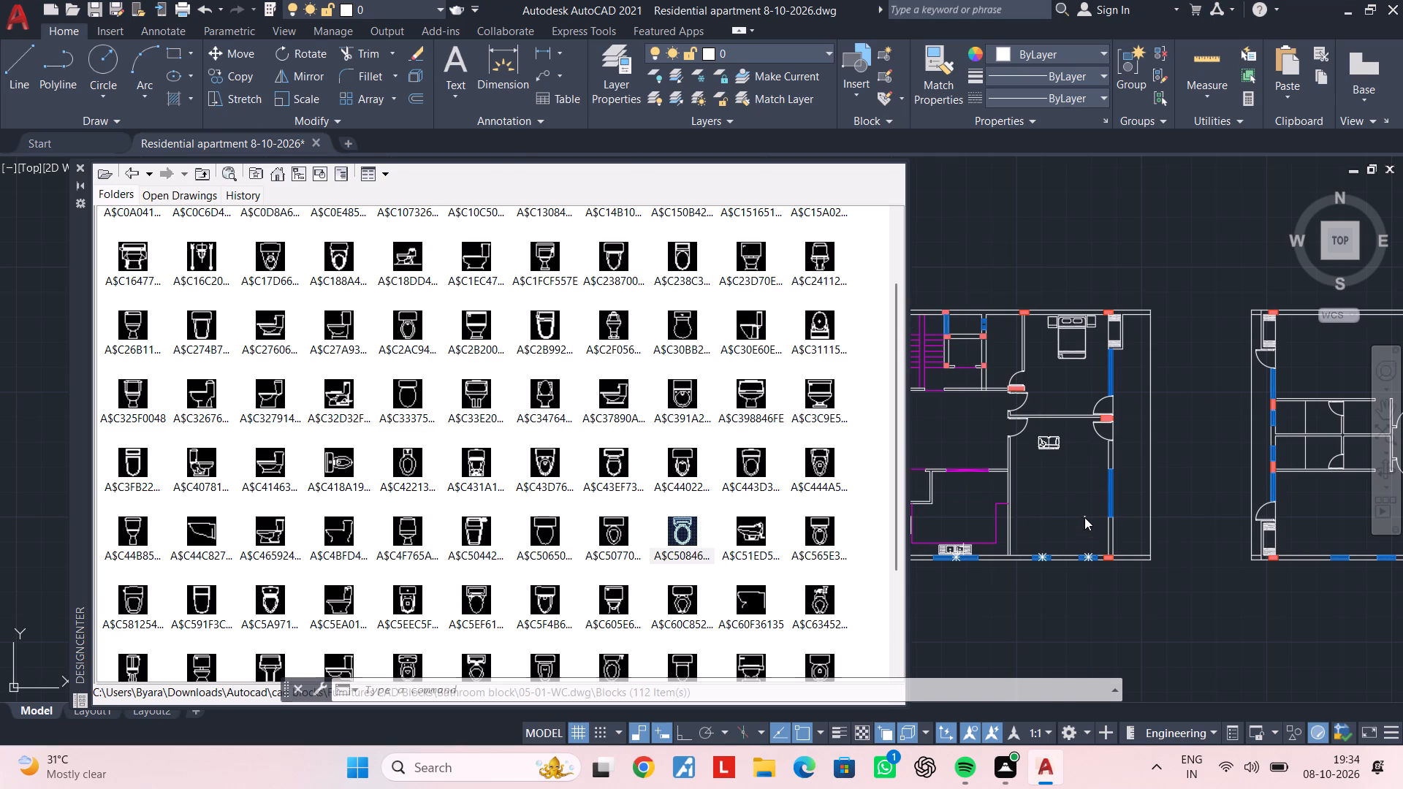
Load 05-02-sinks from the Kitchen block folder into DesignCenter and open its blocks.
left_click(99, 165)
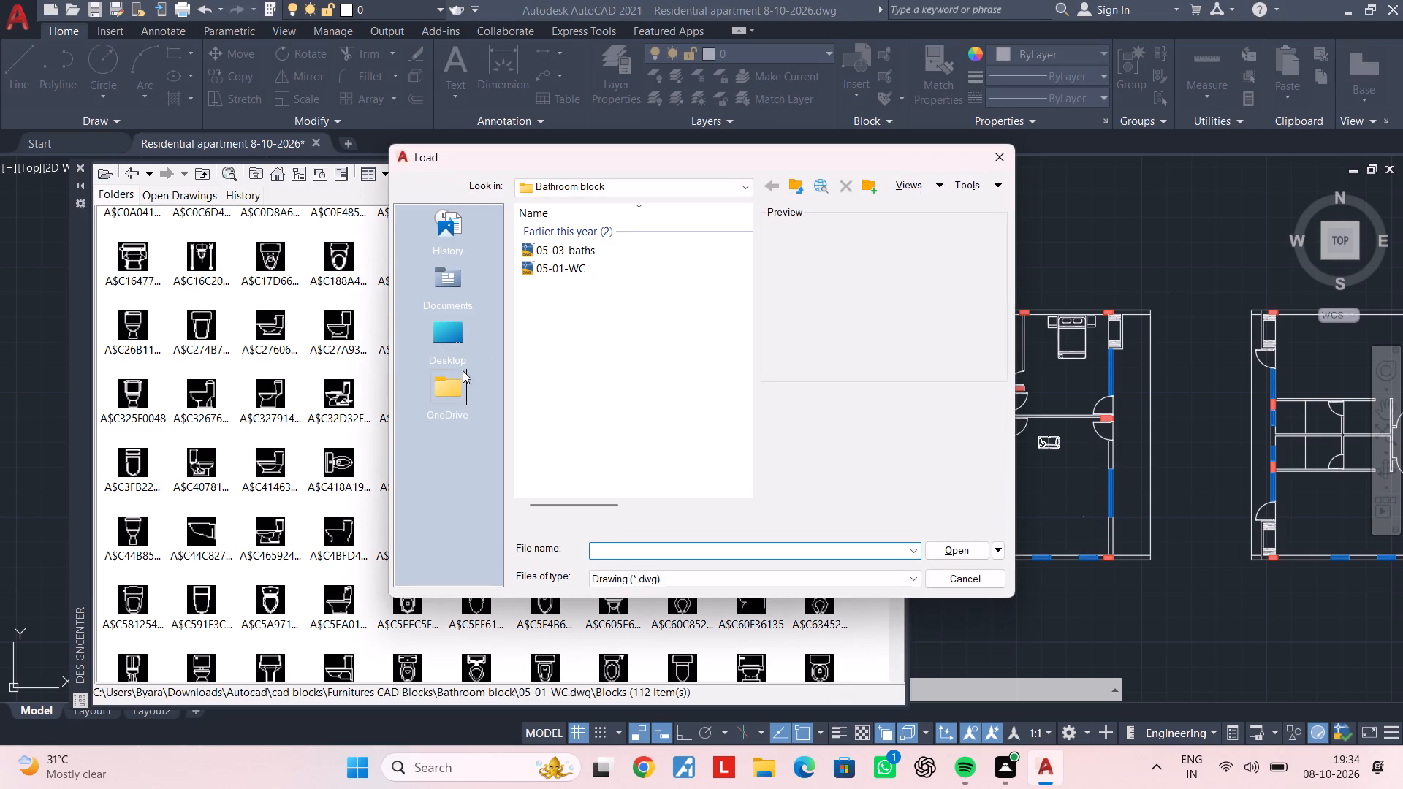
left_click(768, 189)
left_click(797, 185)
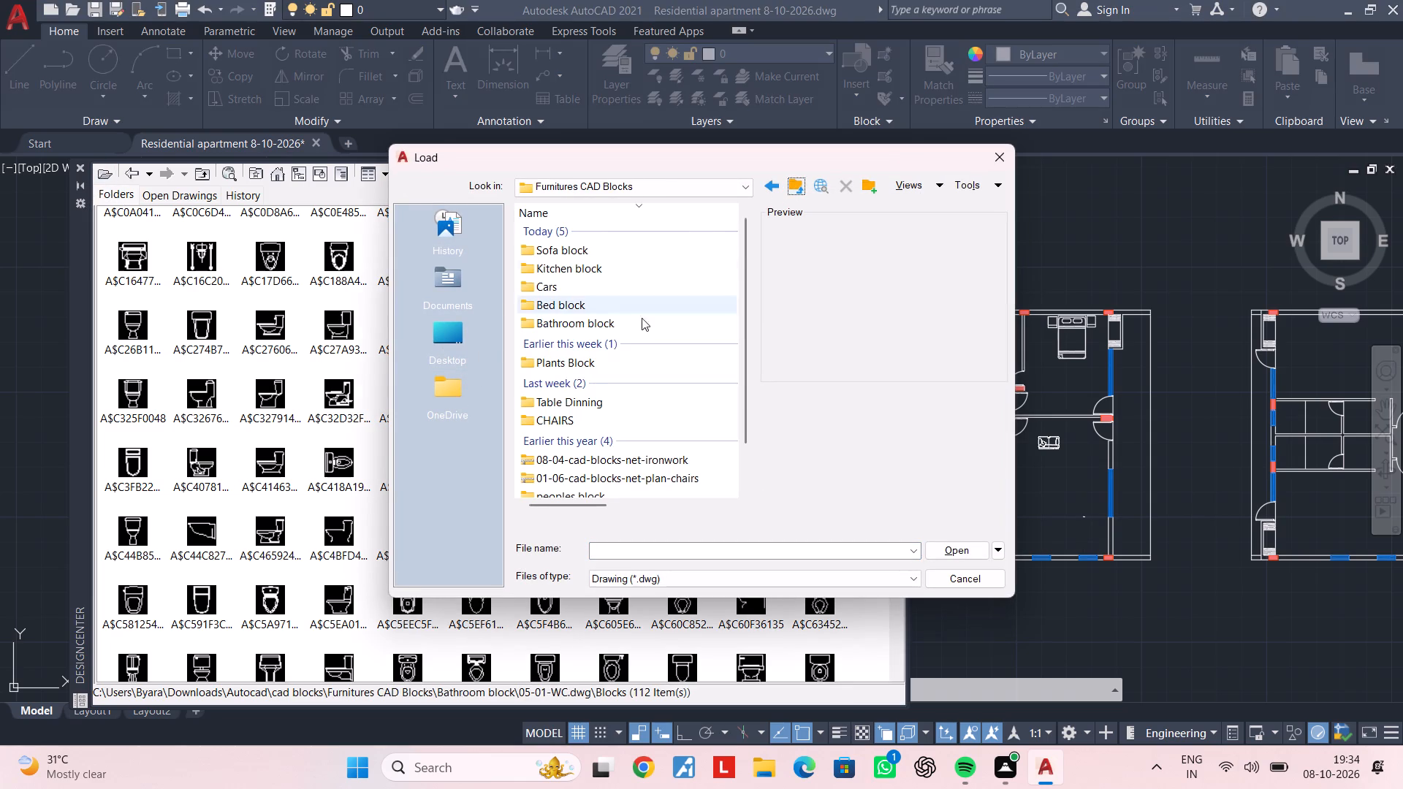
scroll(582, 403, "down", 2)
scroll(587, 362, "up", 1)
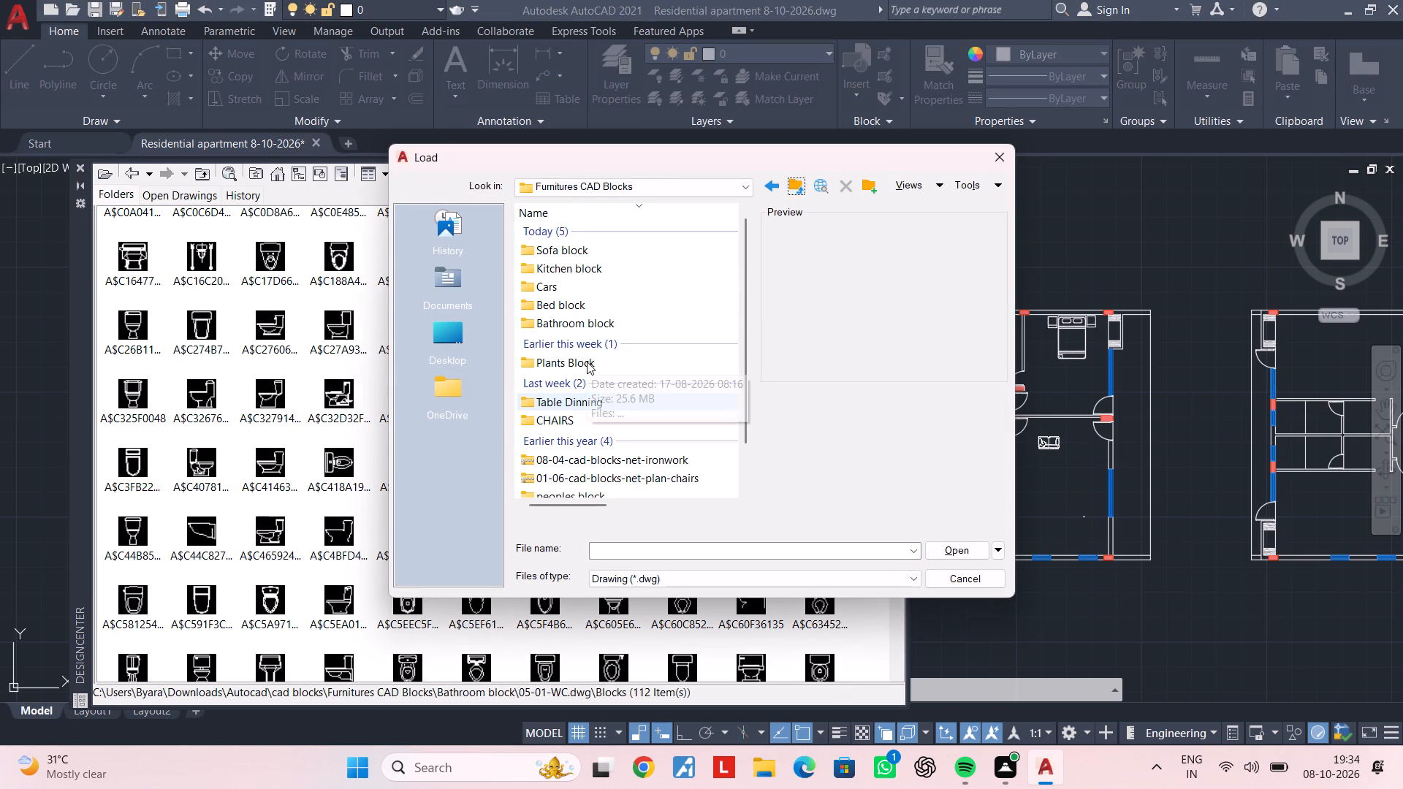
scroll(587, 362, "up", 1)
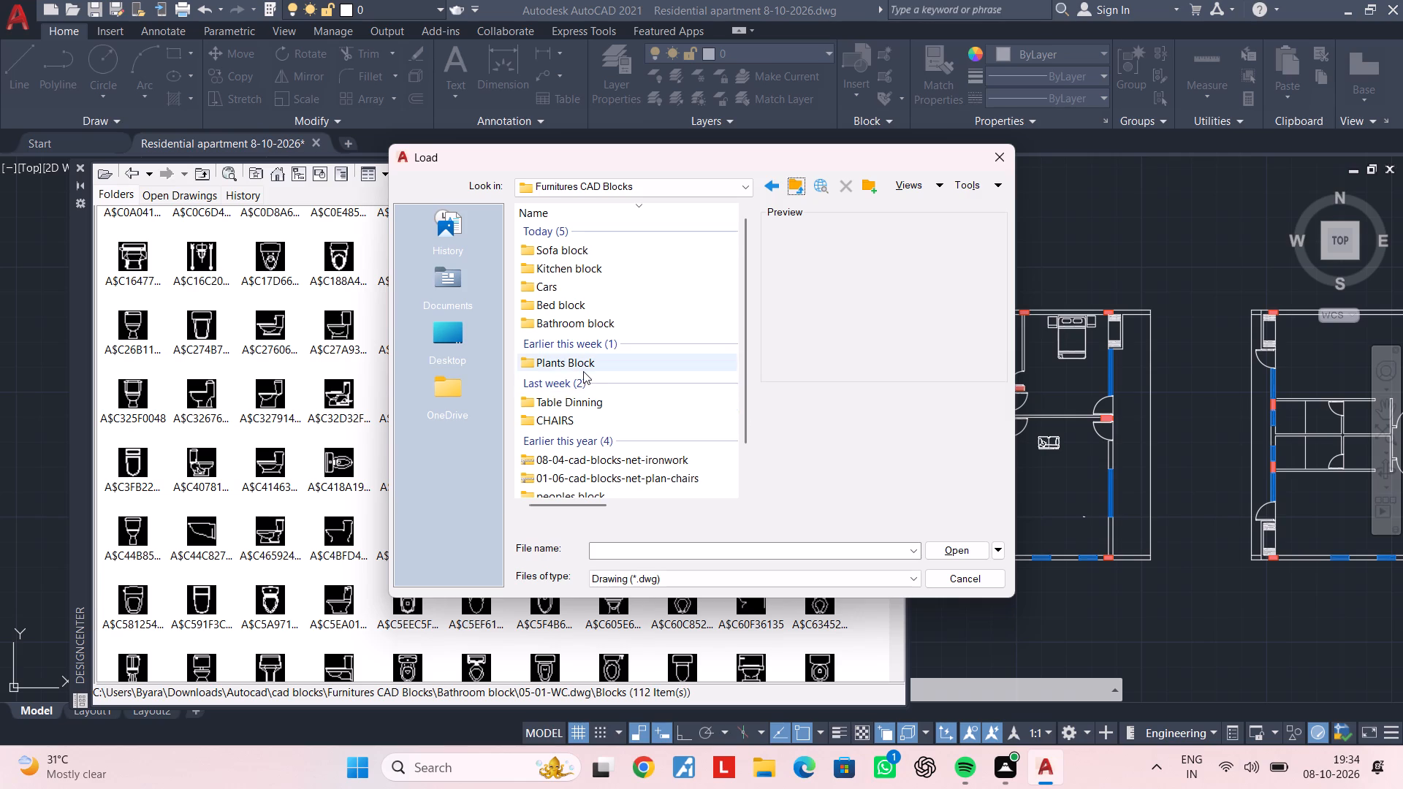
scroll(583, 371, "down", 1)
scroll(583, 381, "up", 2)
double_click(576, 274)
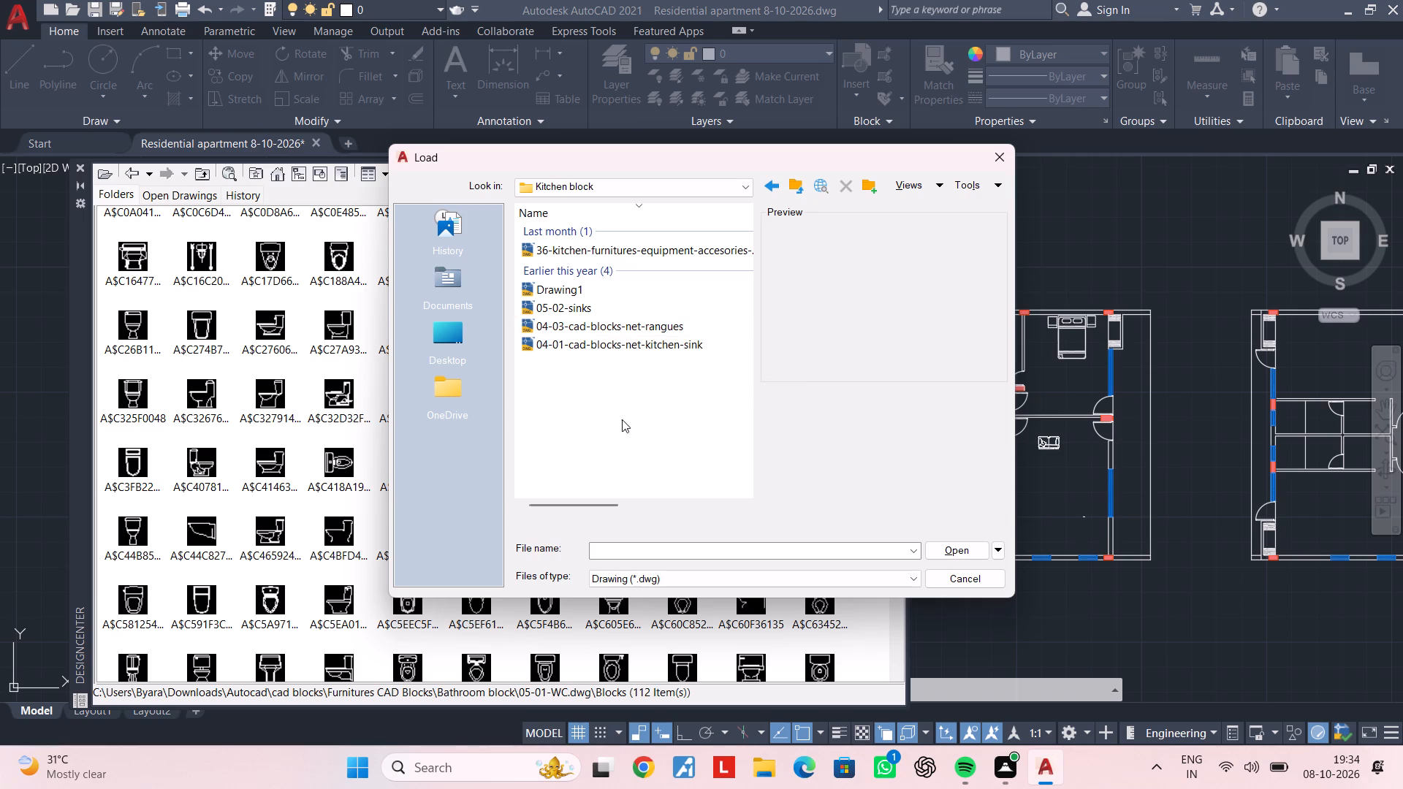
double_click(620, 305)
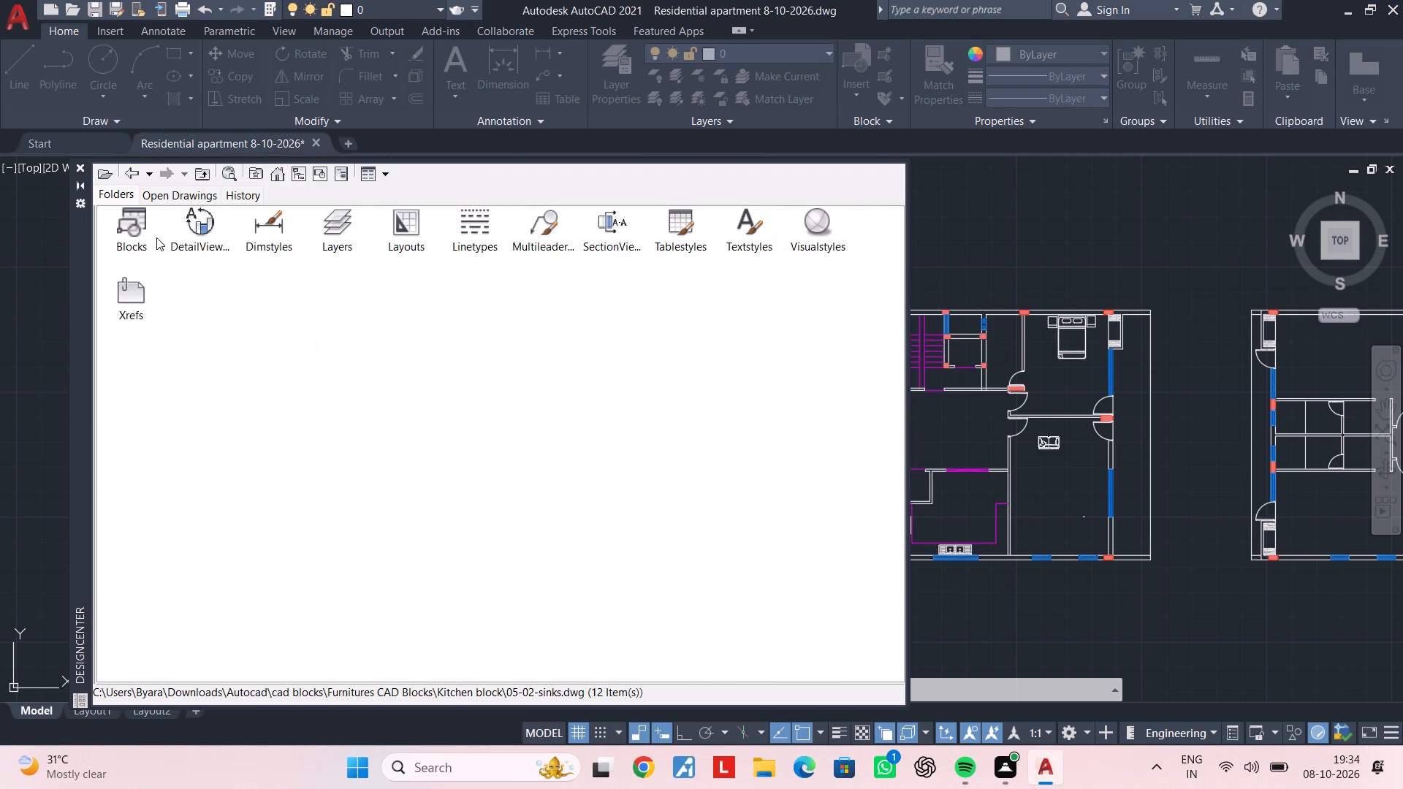
double_click(127, 233)
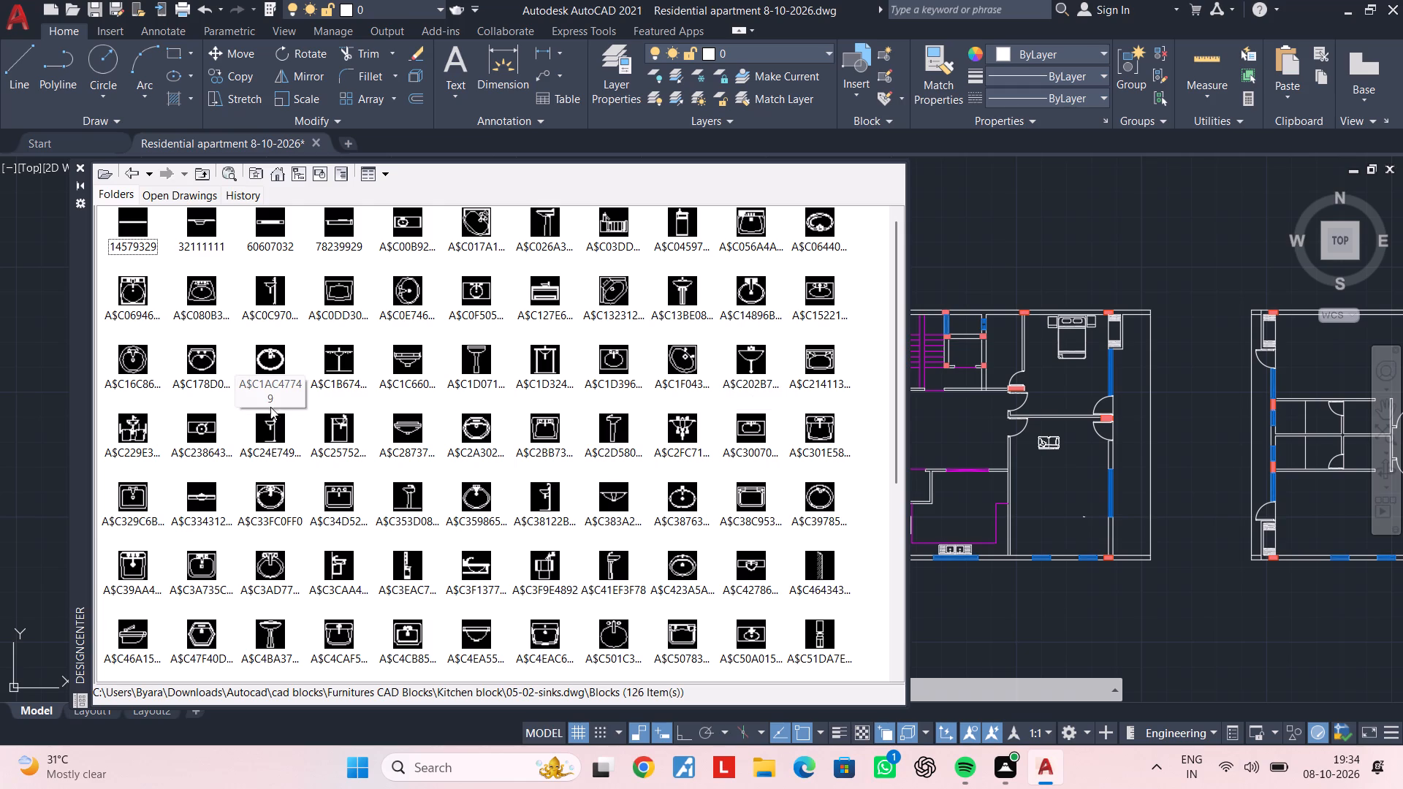
Preview washbasin block A$C33FC0FF0, place it in the empty area south of the middle floor plan, and close DesignCenter.
double_click(268, 504)
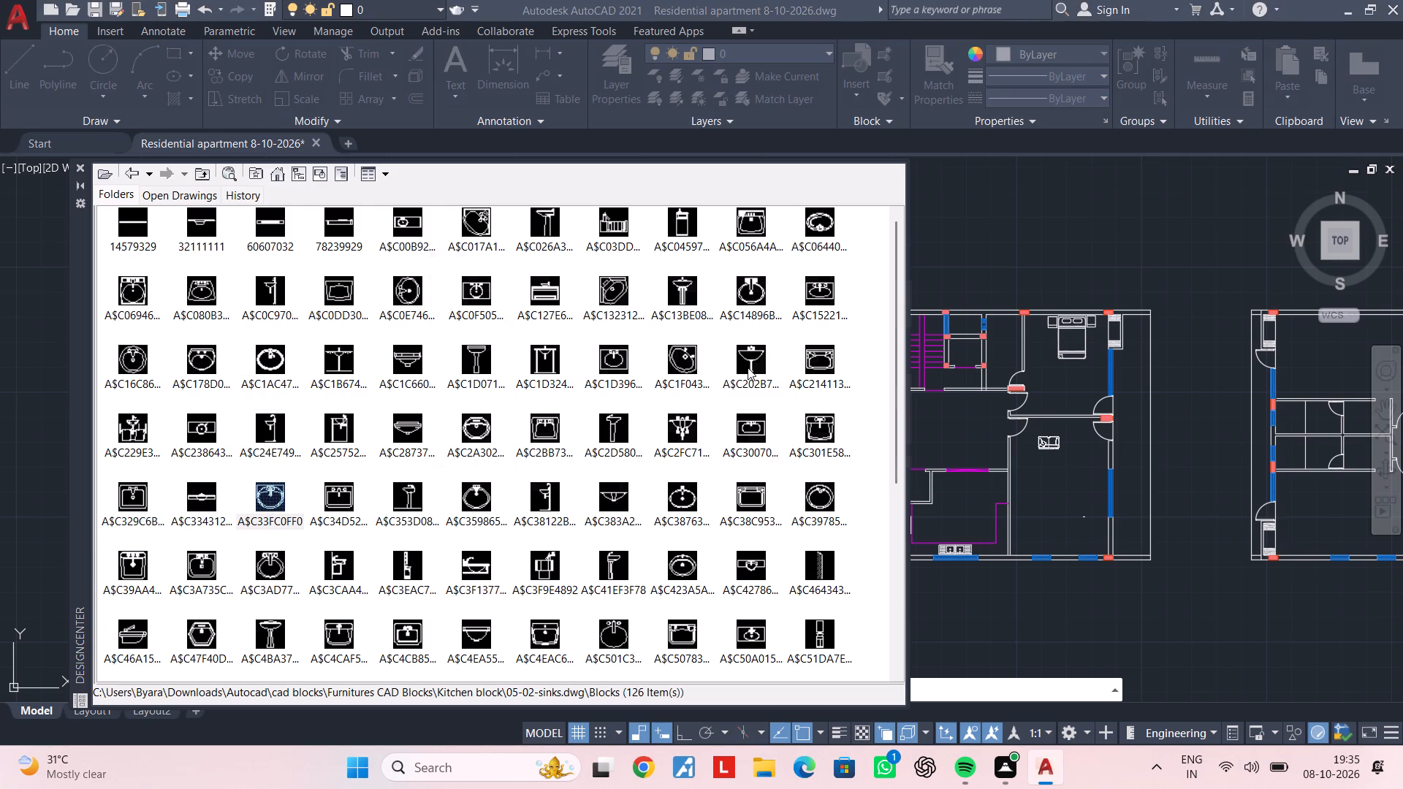
left_click(1014, 240)
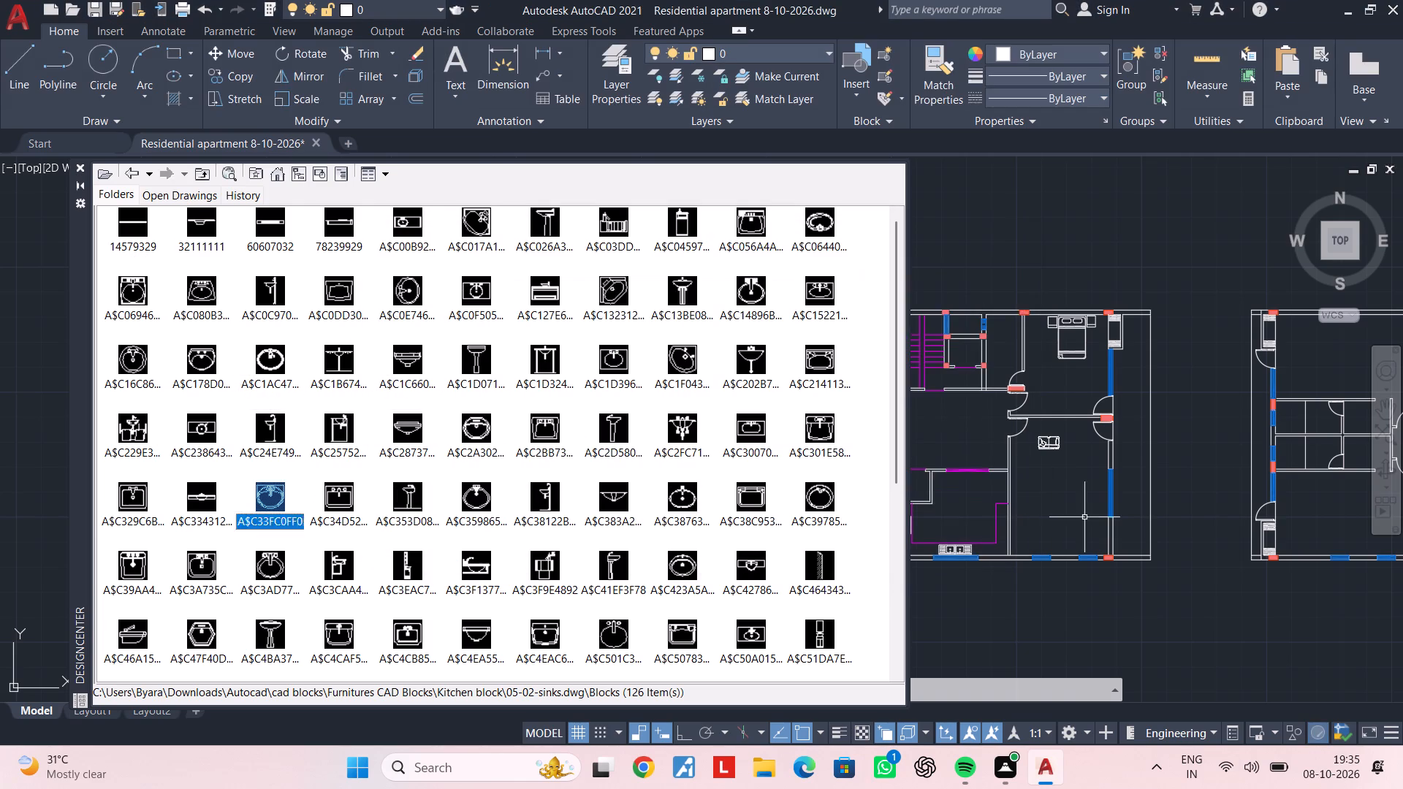
left_click_drag(265, 492, 1027, 586)
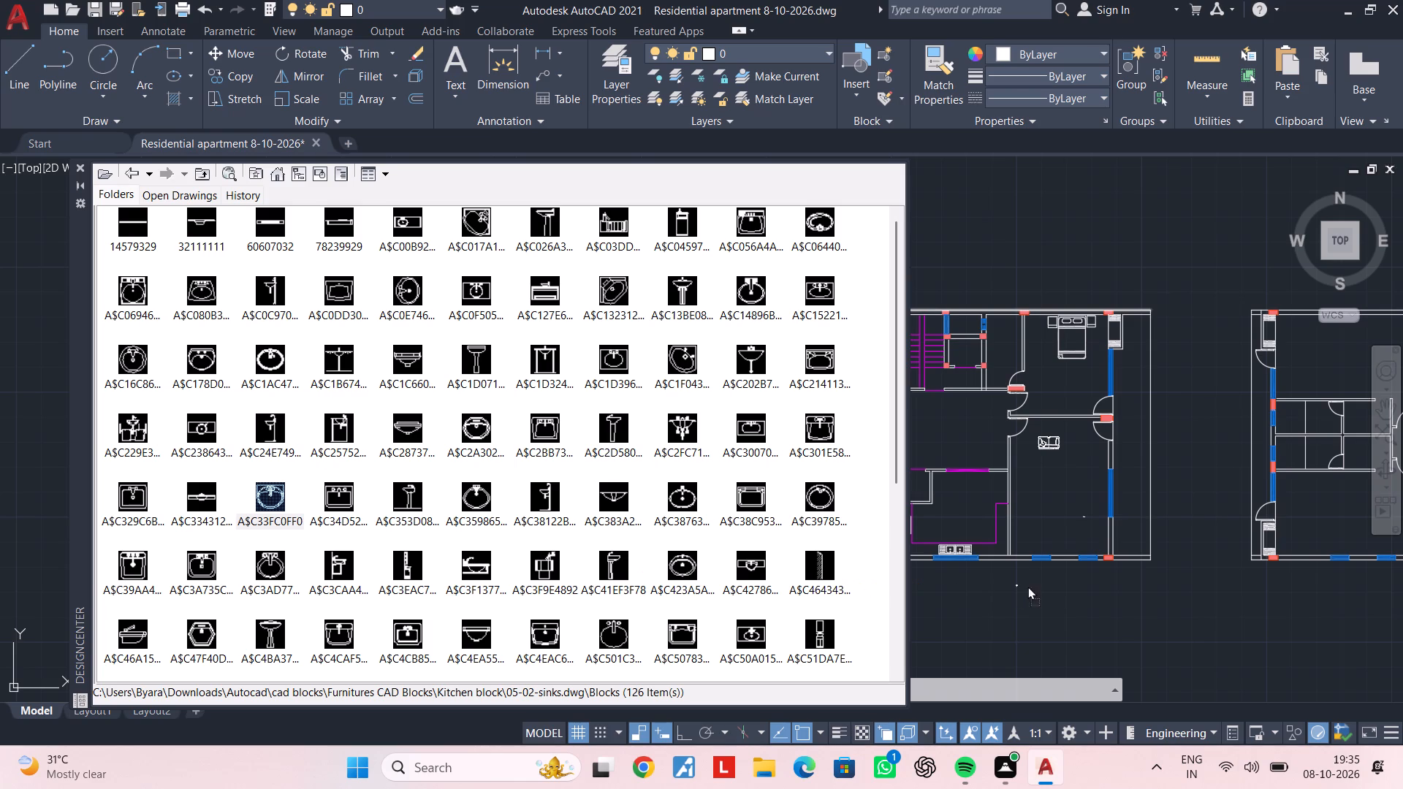
left_click_drag(1027, 586, 1058, 584)
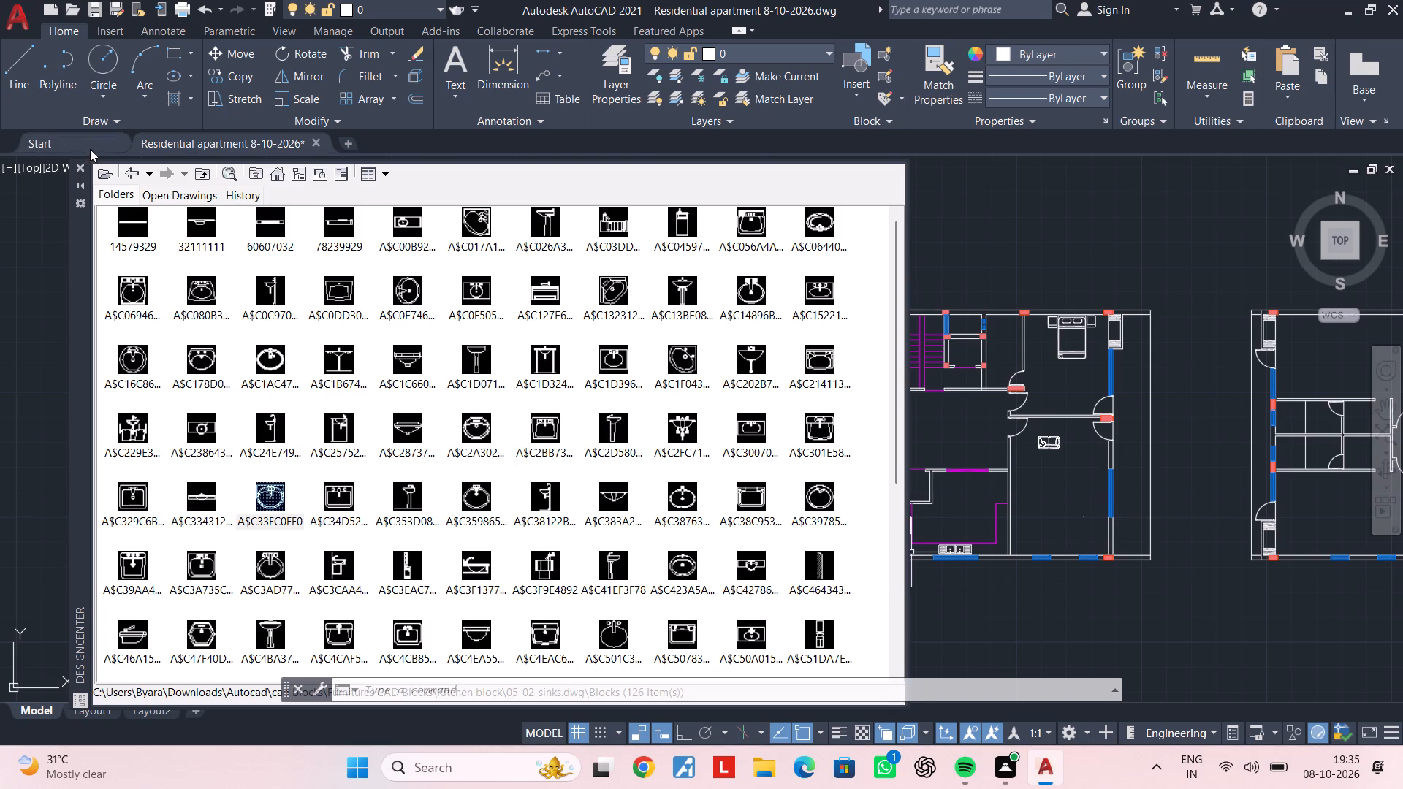
left_click(83, 164)
key("Escape")
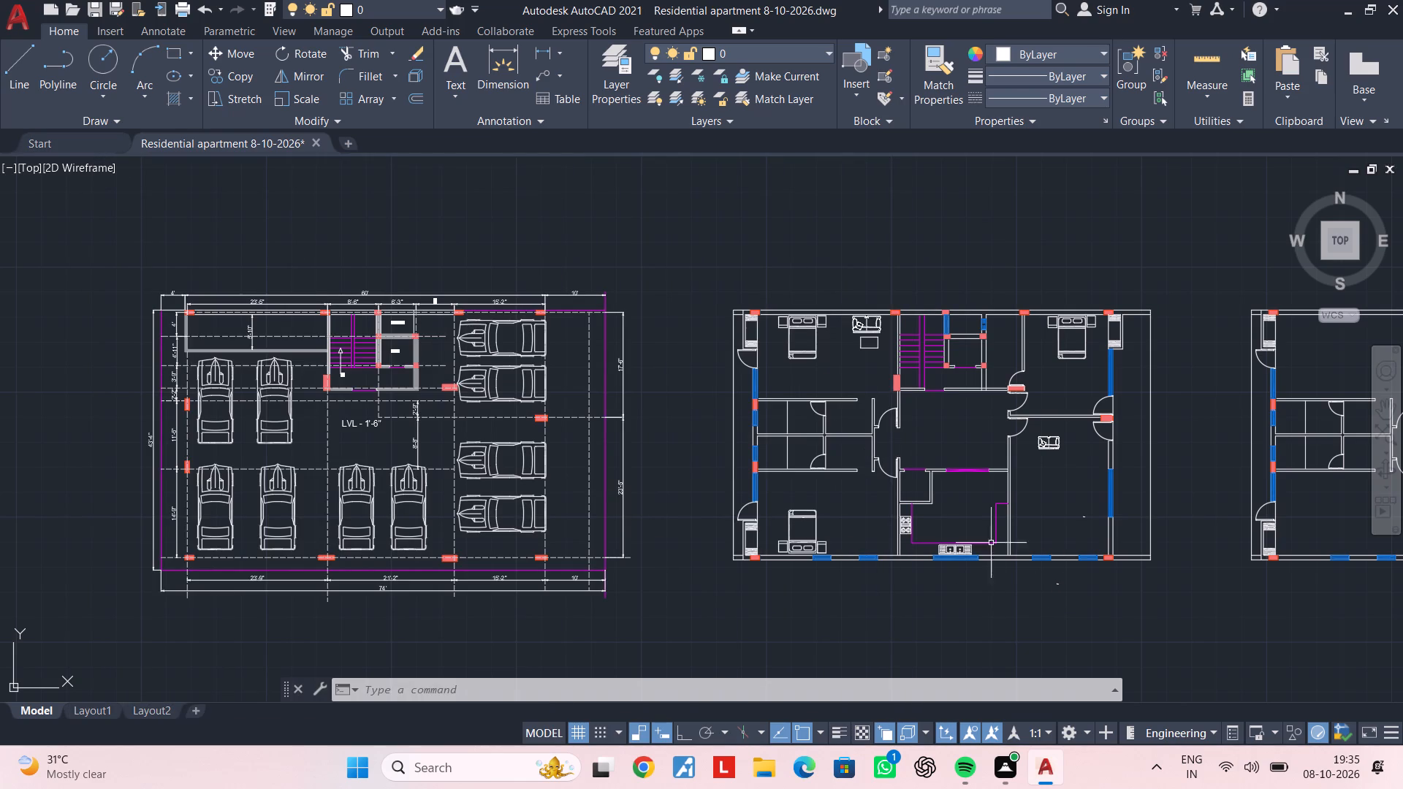
key("Escape")
key("Escape")
Scale up the inserted washbasin substantially from the middle of its straight back edge.
scroll(1057, 592, "up", 5)
scroll(873, 572, "up", 3)
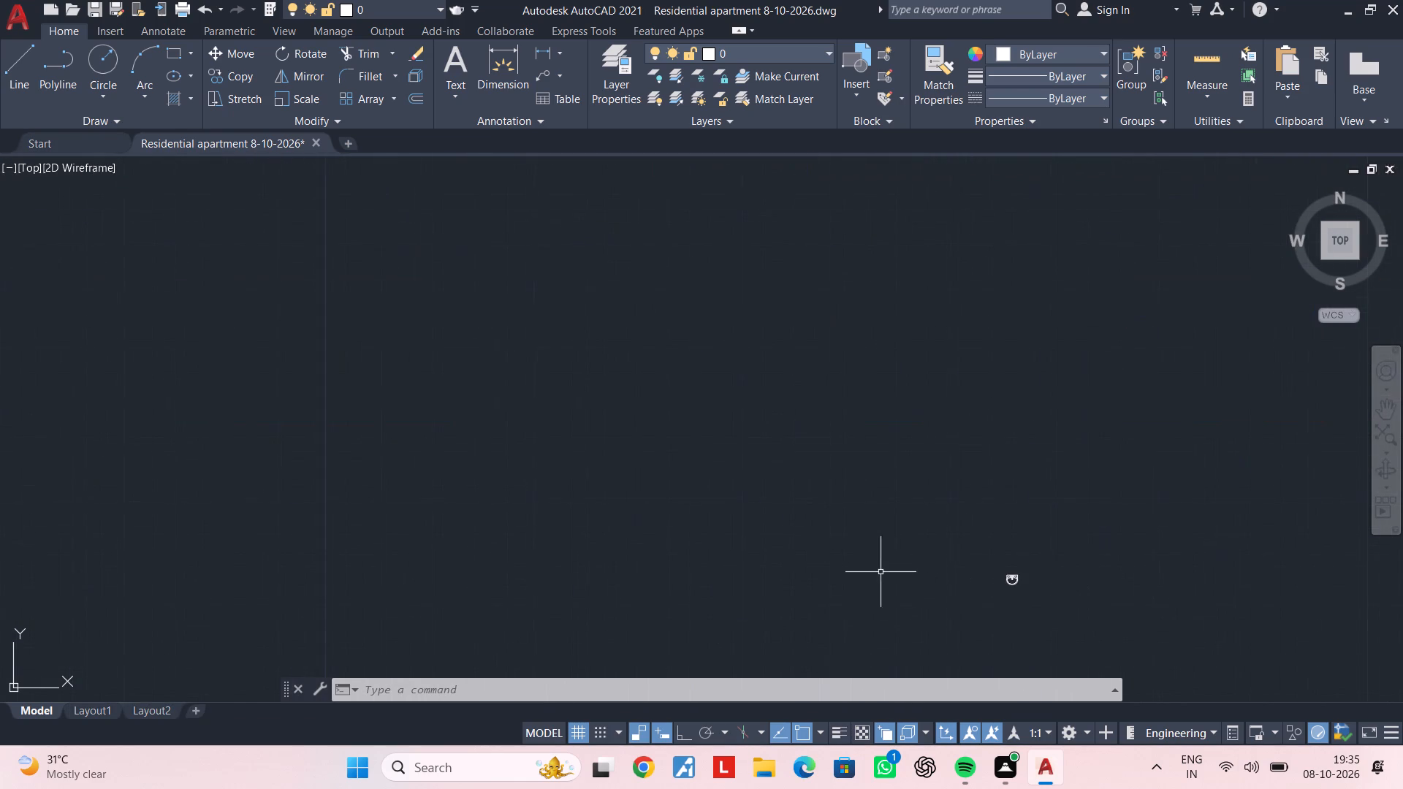
scroll(962, 583, "up", 2)
scroll(1069, 573, "up", 3)
left_click(1098, 555)
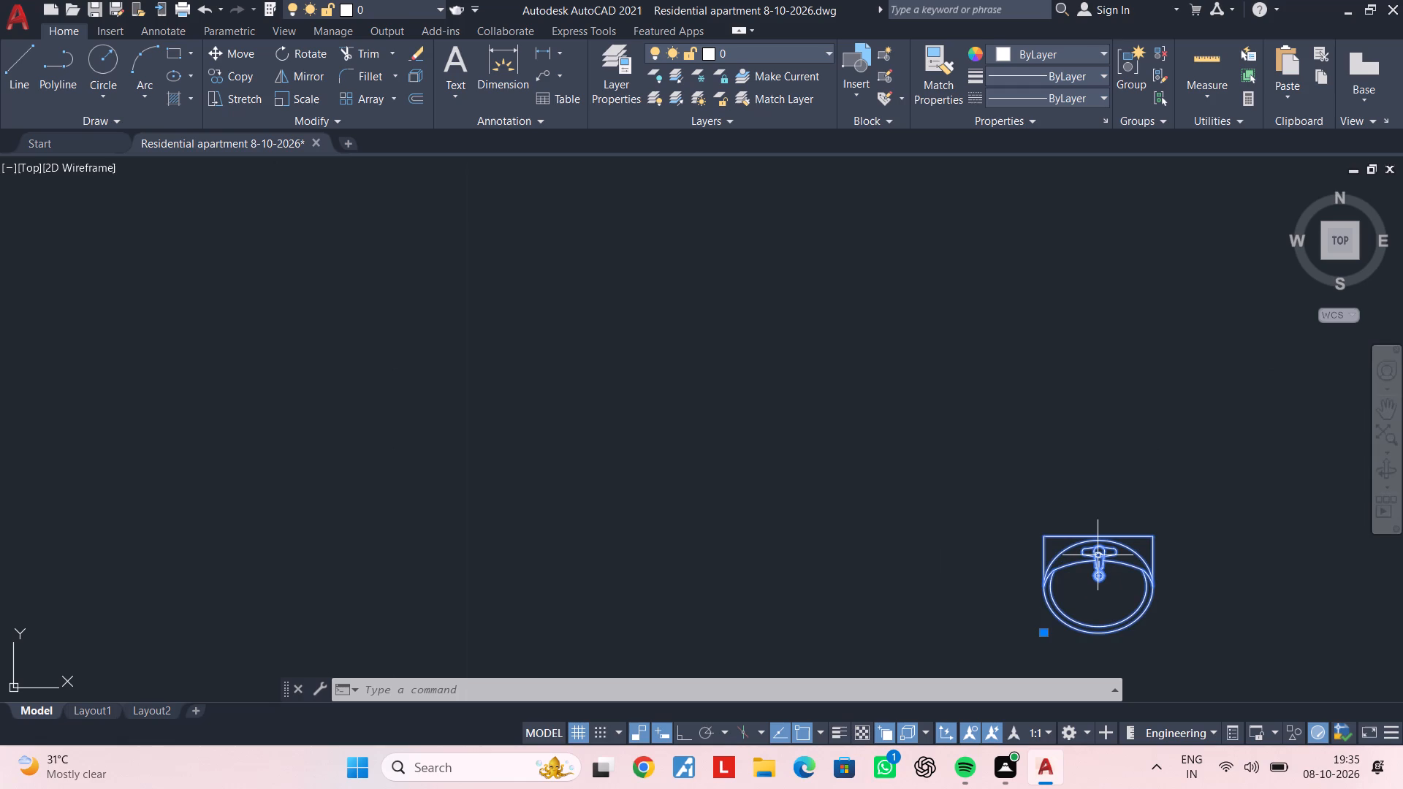
type("sc")
key("space")
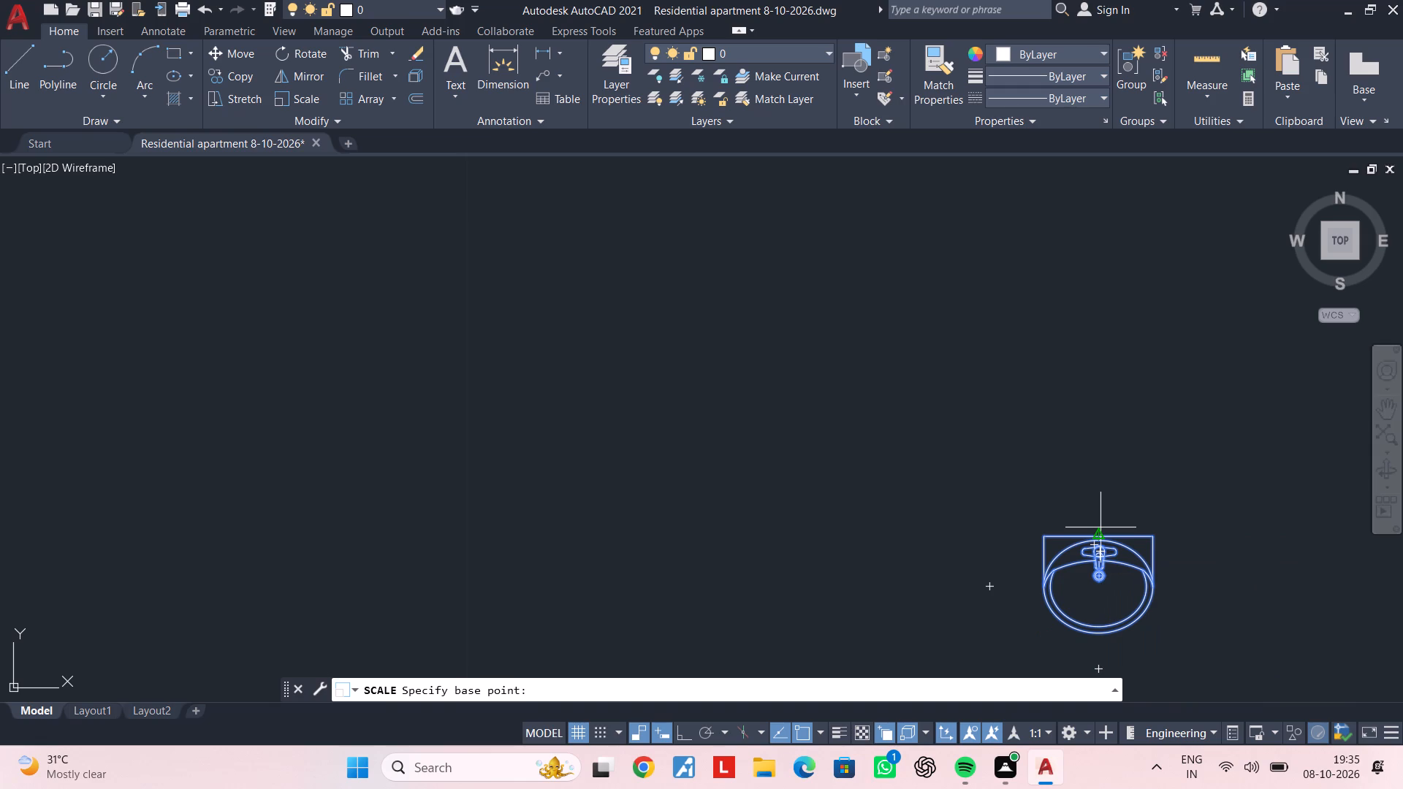
left_click(1100, 527)
scroll(1087, 627, "down", 2)
middle_click_drag(1087, 627, 1115, 337)
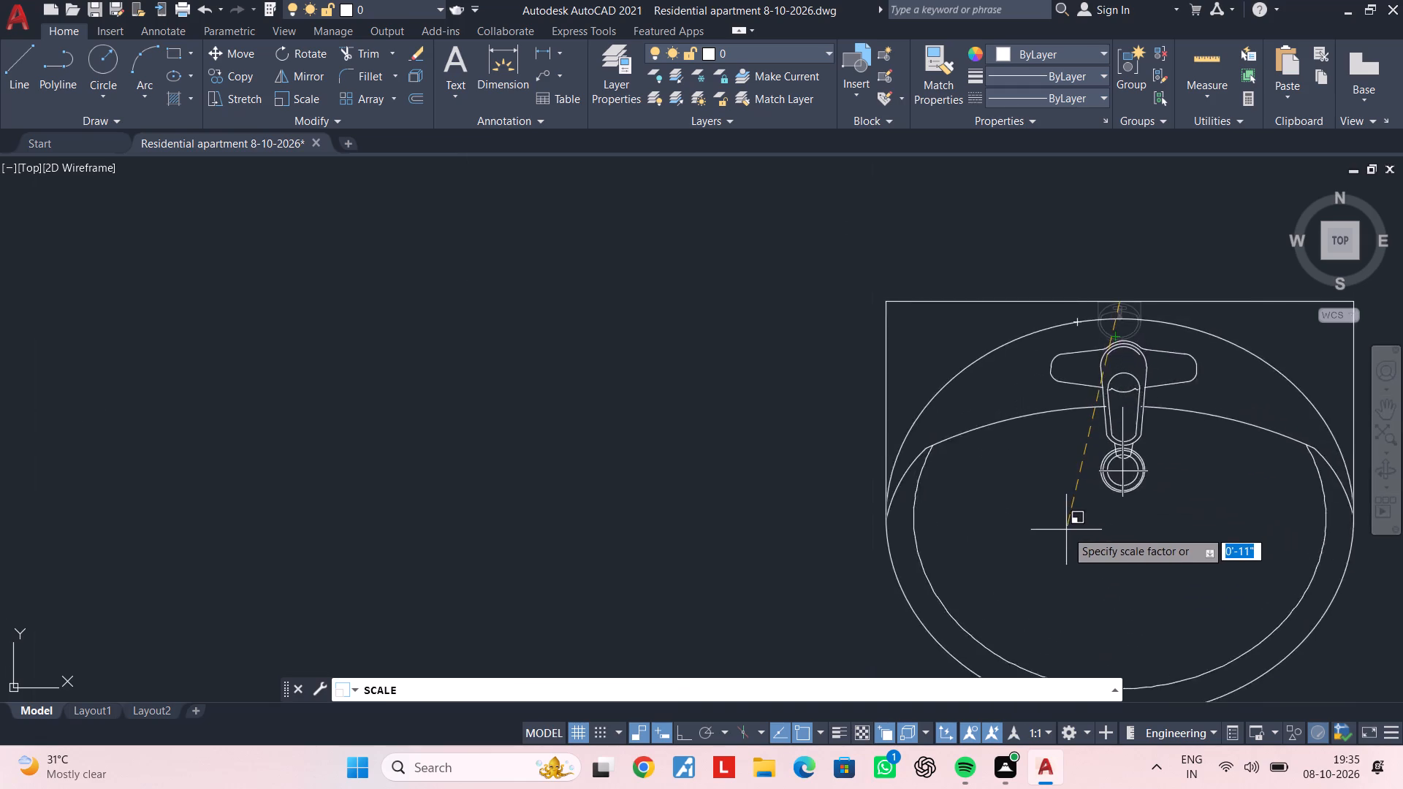
scroll(1065, 532, "down", 3)
middle_click_drag(1066, 531, 1108, 390)
left_click(1087, 470)
key("Escape")
scroll(1087, 470, "down", 4)
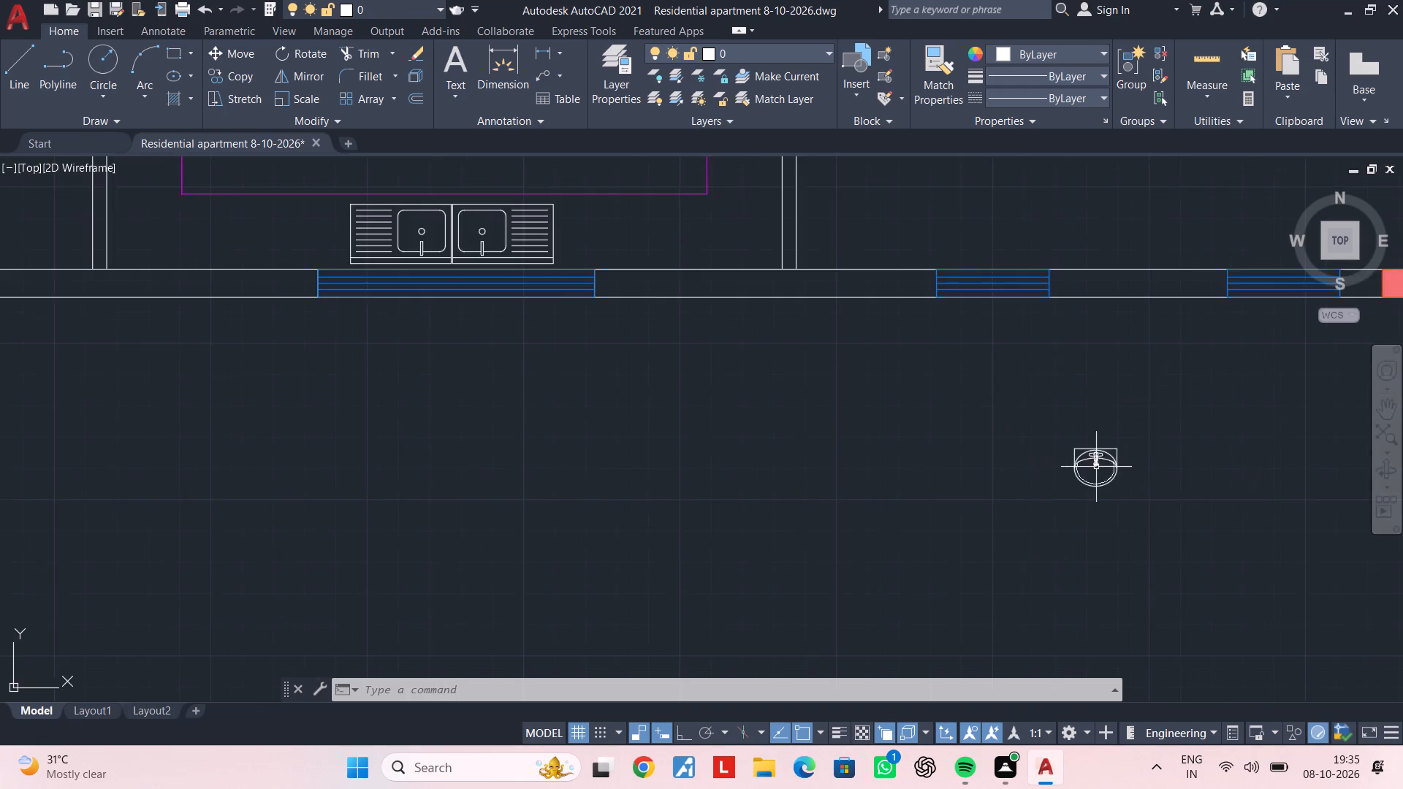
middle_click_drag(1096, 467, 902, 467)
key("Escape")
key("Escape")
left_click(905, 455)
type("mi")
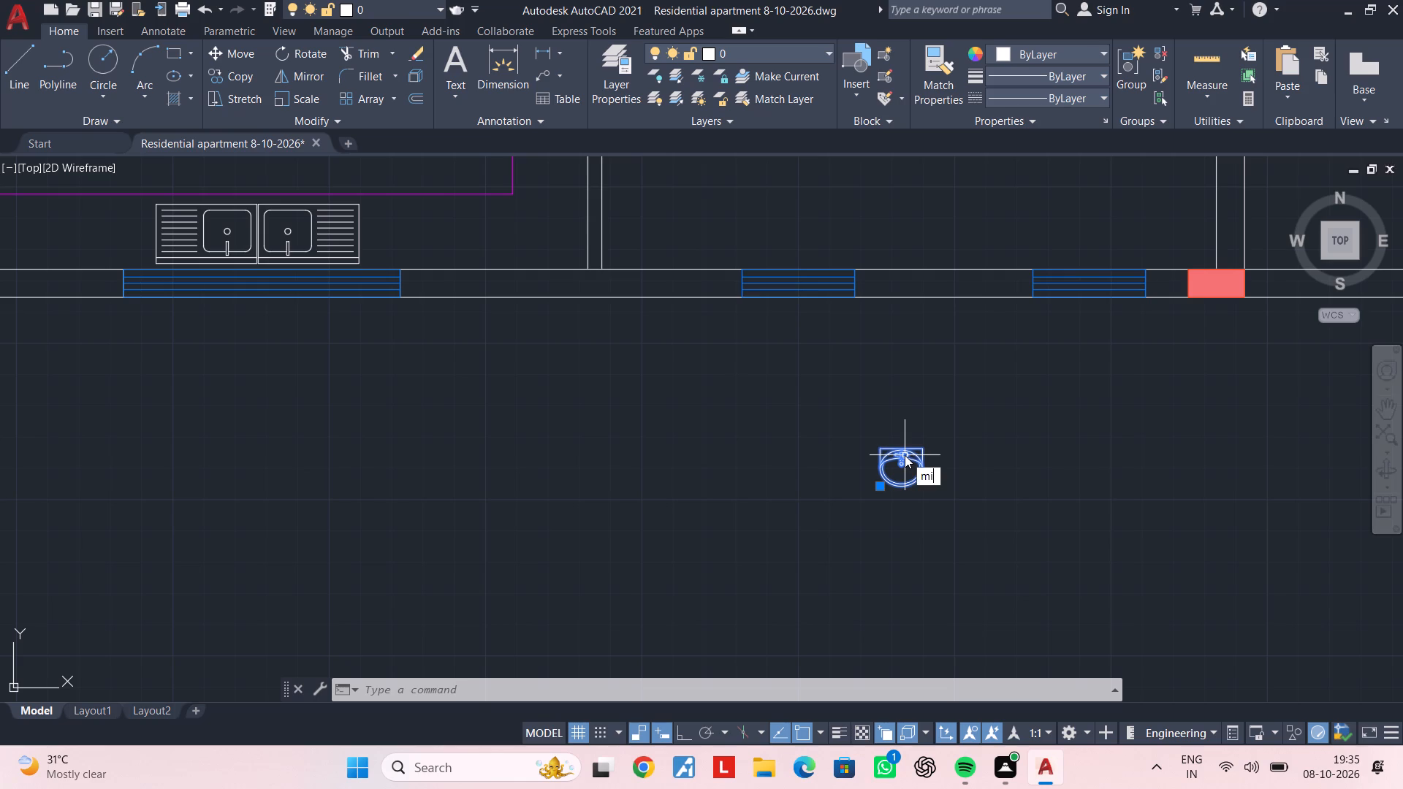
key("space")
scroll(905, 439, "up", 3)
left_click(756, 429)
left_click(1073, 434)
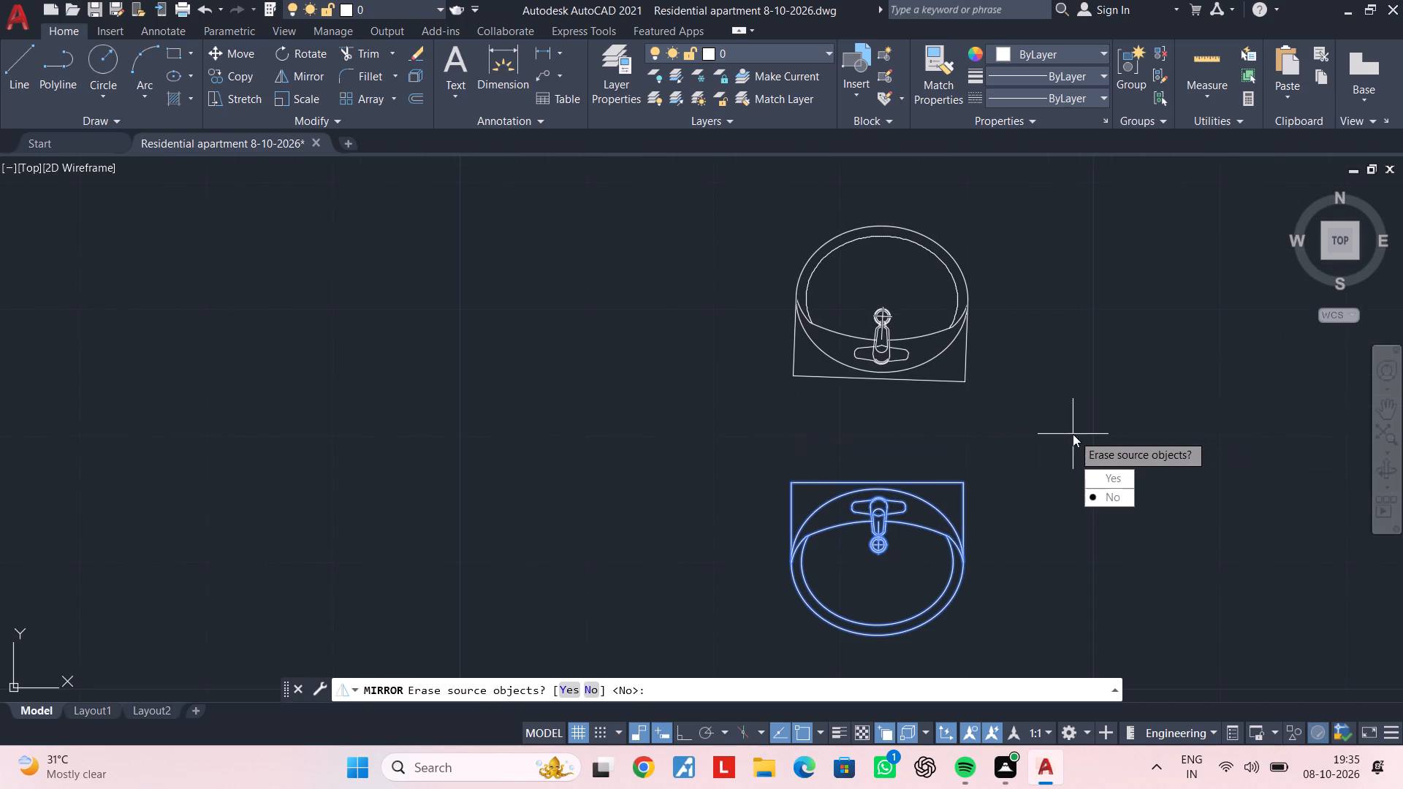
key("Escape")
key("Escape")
Mirror the enlarged washbasin across a horizontal line north of it, keeping the original.
left_click(919, 499)
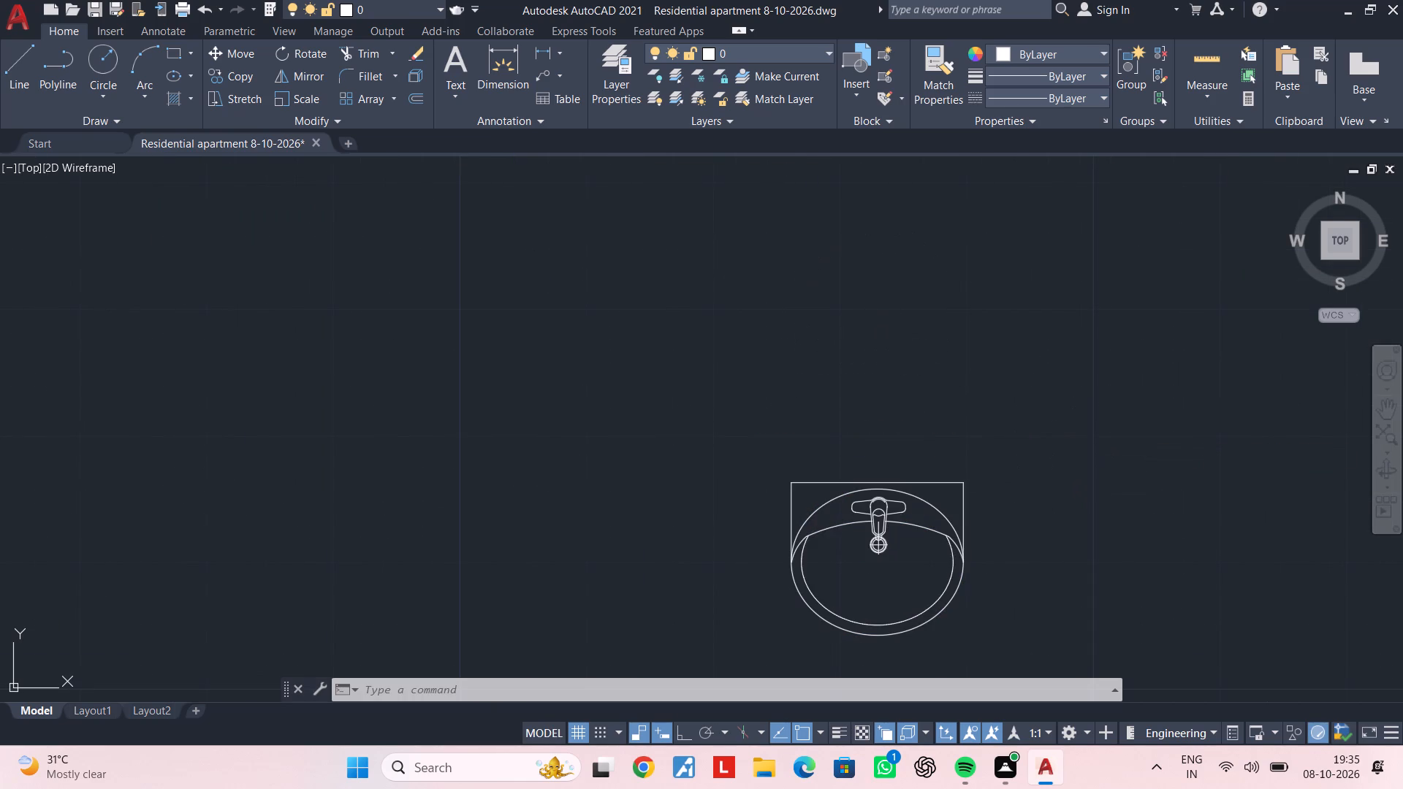
type("mi")
key("space")
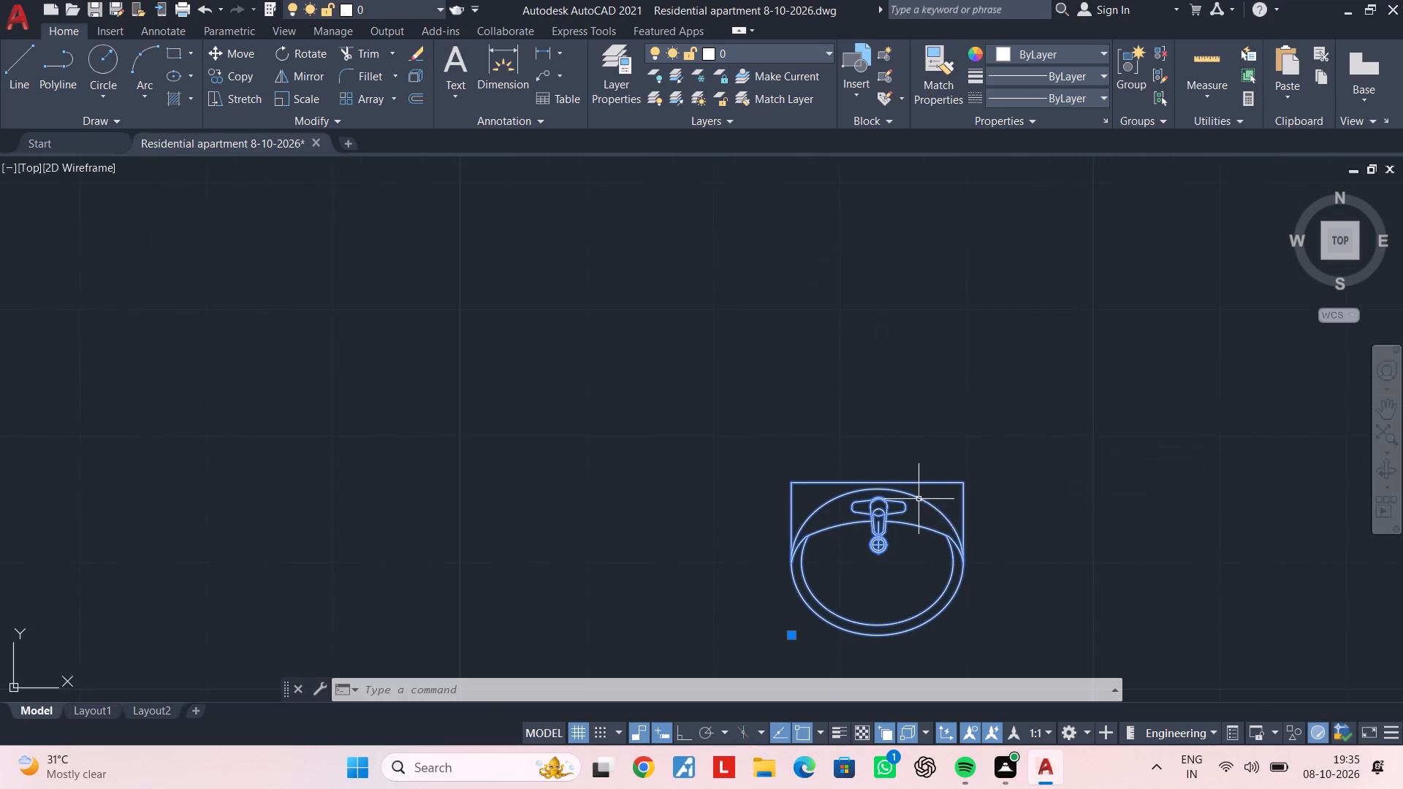
left_click(678, 728)
left_click(708, 383)
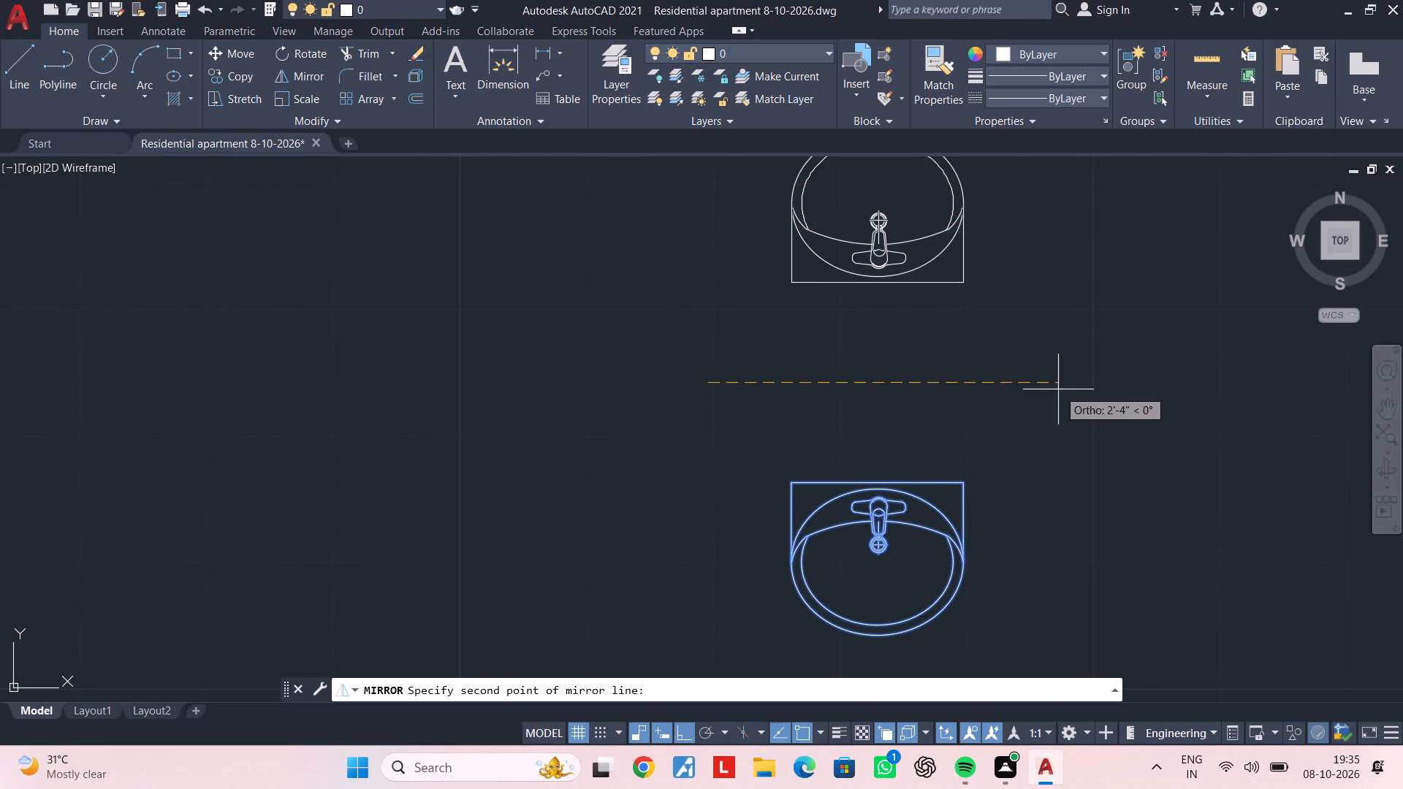
left_click(1058, 389)
left_click_drag(1095, 457, 1058, 389)
scroll(1006, 441, "down", 1)
middle_click_drag(999, 470, 976, 560)
key("Escape")
key("Escape")
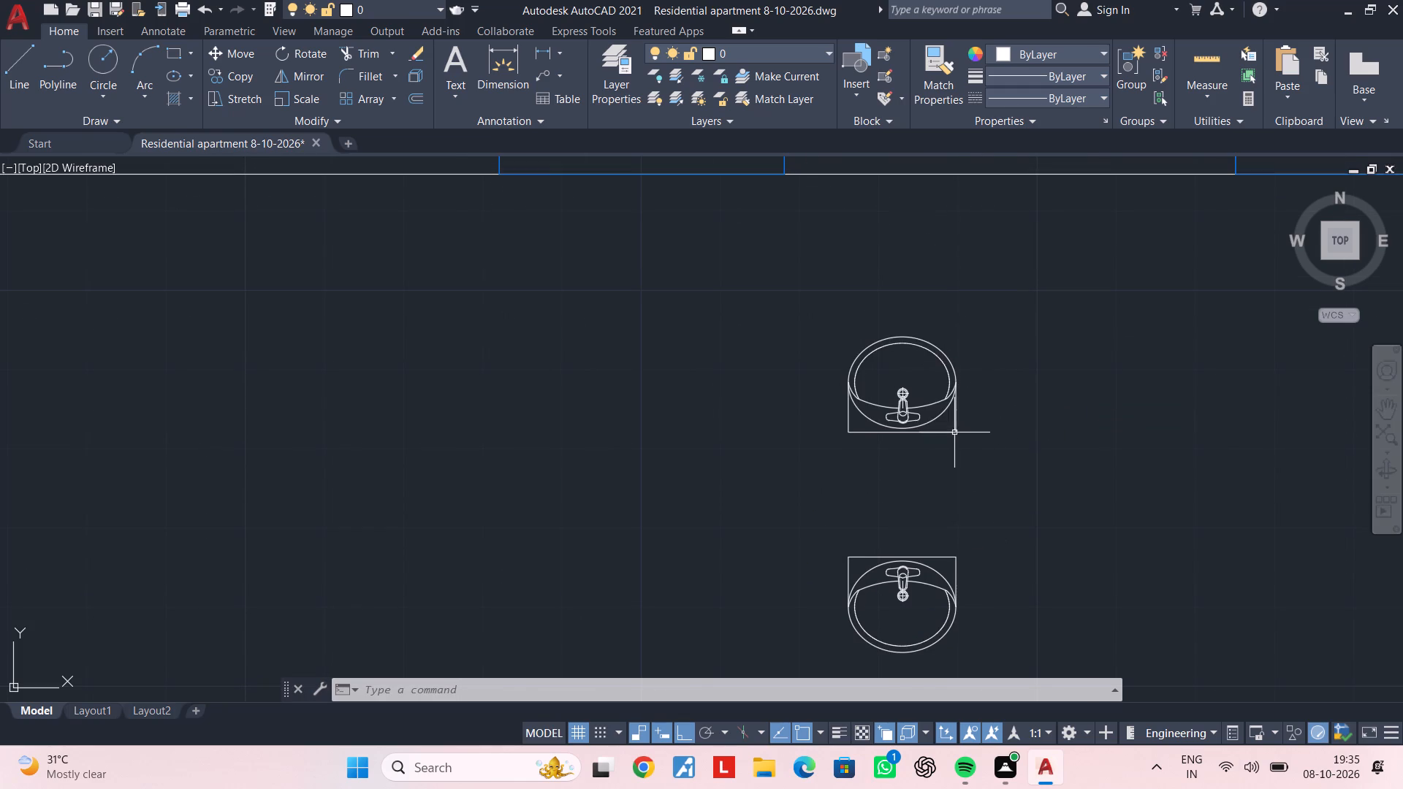
Copy the mirrored washbasin from its back-edge midpoint onto the south wall of the middle plan's northern west-side bathroom, near the door side.
left_click(944, 424)
left_click(919, 430)
type("co")
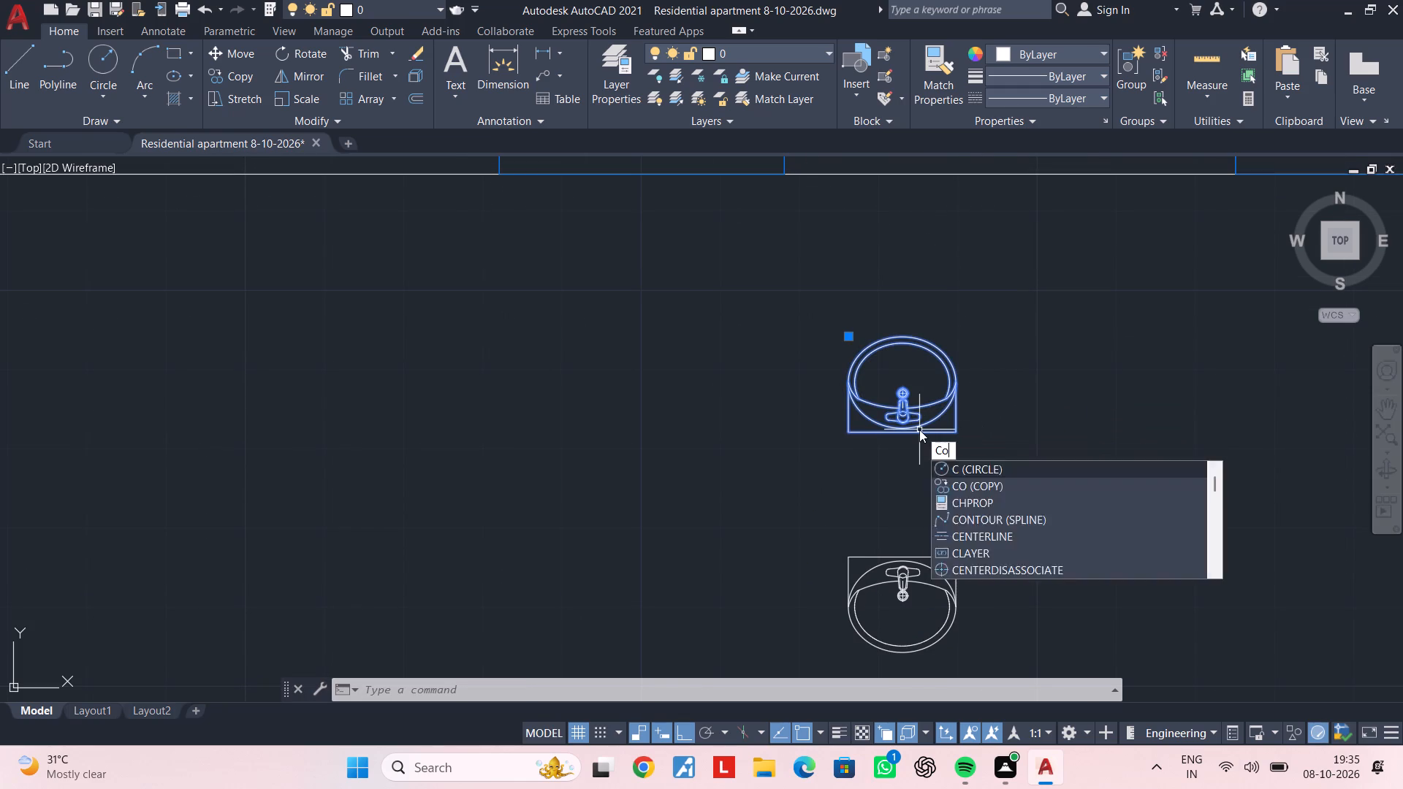
key("space")
left_click(899, 437)
scroll(825, 430, "down", 4)
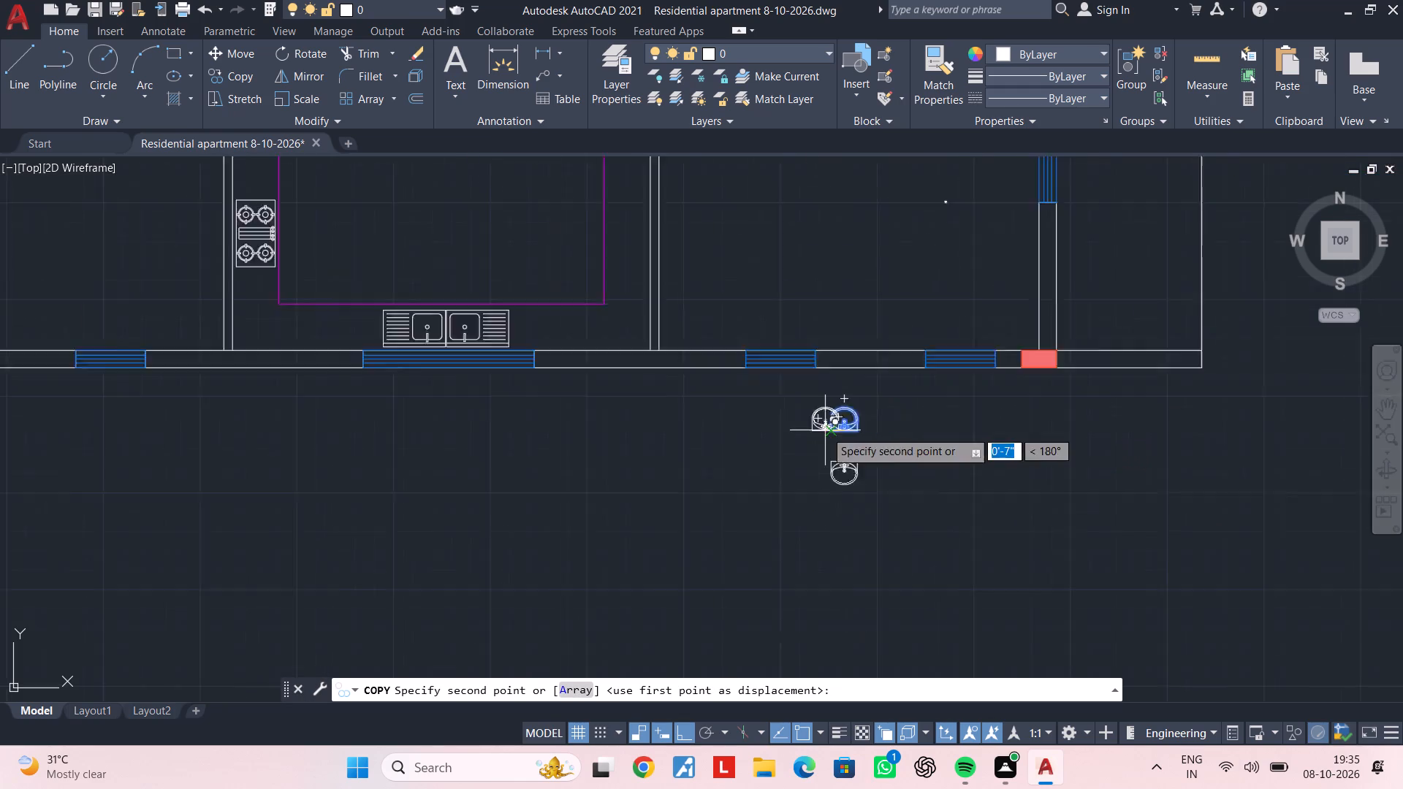
middle_click_drag(826, 430, 989, 531)
middle_click_drag(805, 374, 1011, 482)
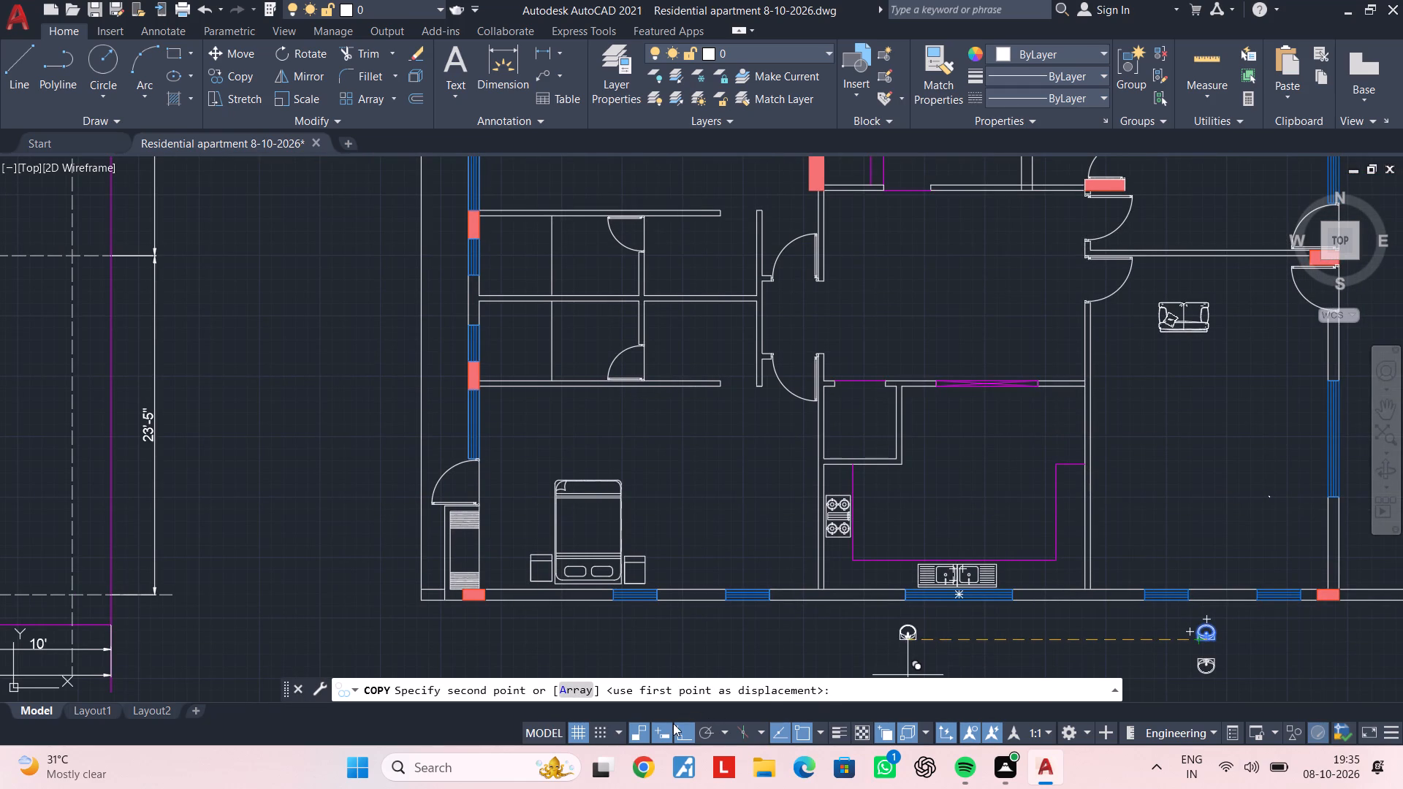
left_click(680, 723)
middle_click_drag(703, 376, 746, 468)
middle_click_drag(683, 454, 922, 438)
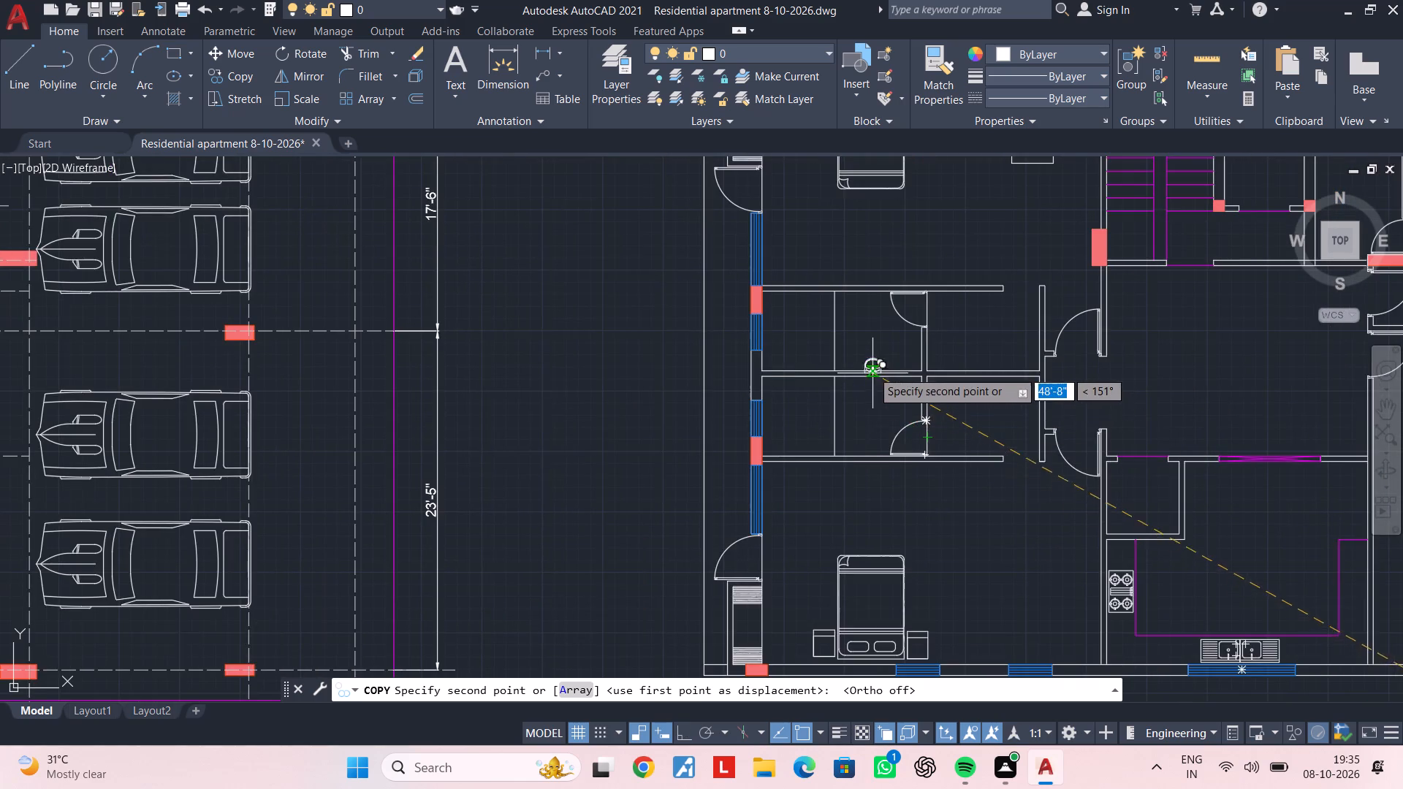
scroll(870, 368, "up", 3)
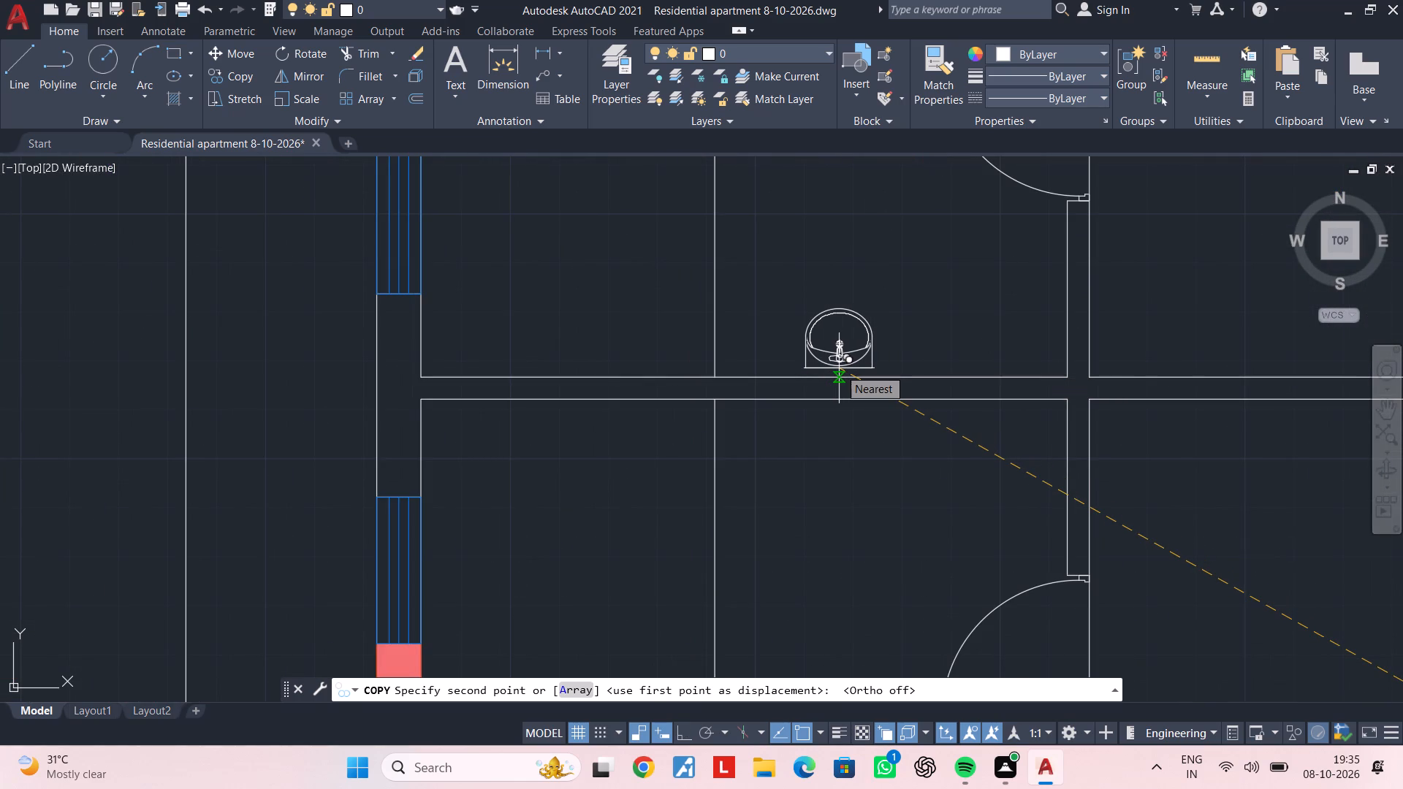
left_click(995, 375)
key("Escape")
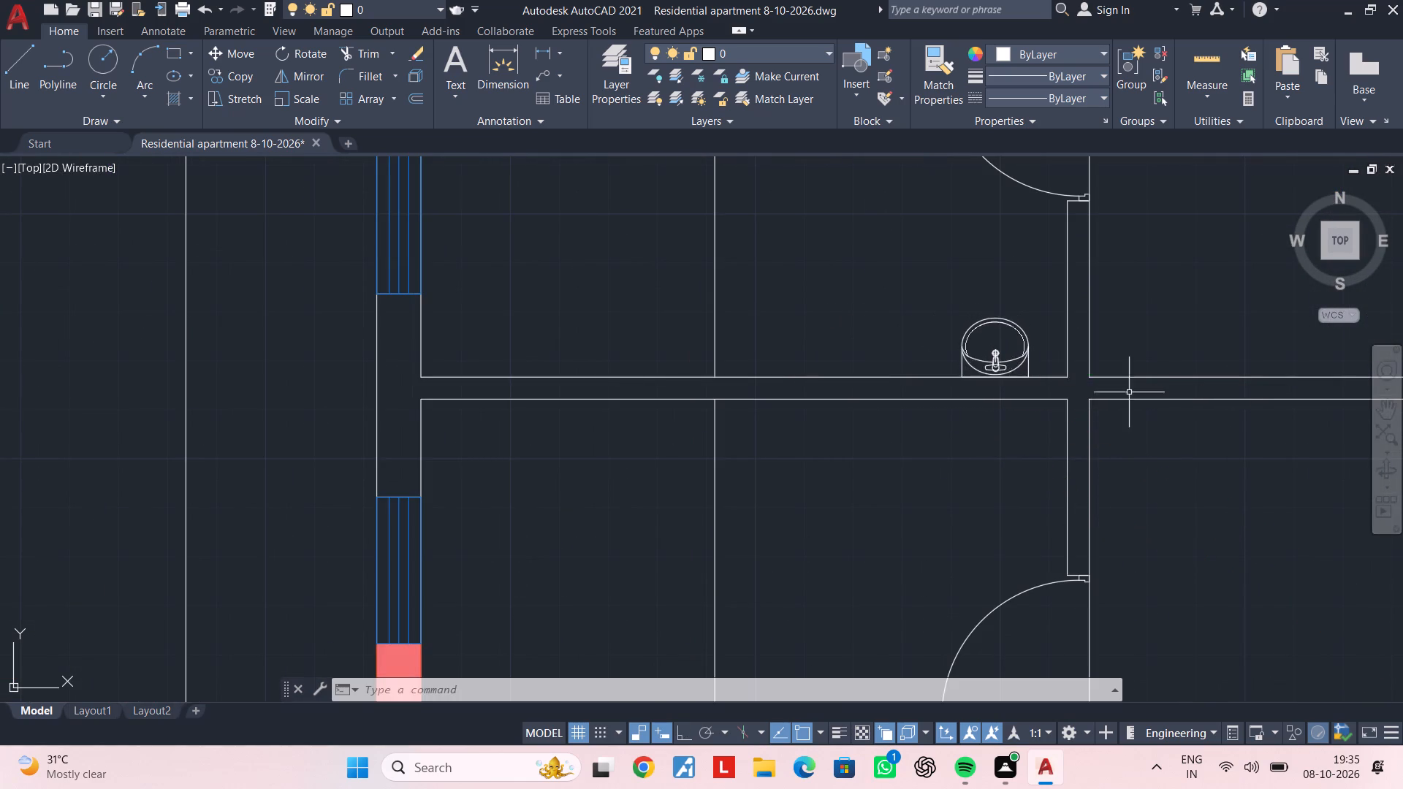
key("Escape")
Scale up the toilet in the middle plan's southeast room substantially from the midpoint of its tank's back edge.
scroll(1160, 402, "down", 3)
middle_click_drag(1166, 404, 729, 320)
middle_click_drag(1052, 427, 865, 380)
scroll(1160, 498, "up", 2)
scroll(1125, 427, "up", 2)
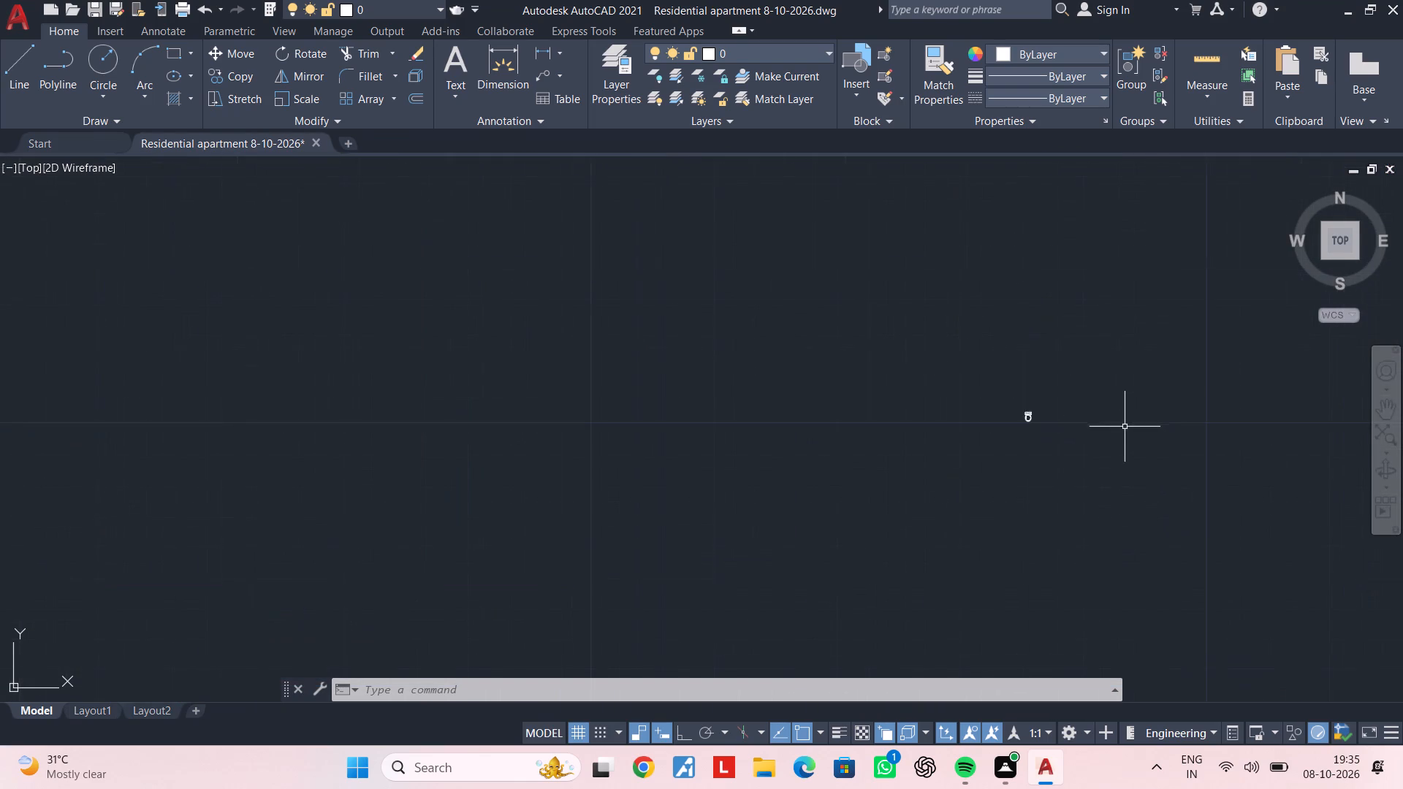
scroll(1125, 427, "up", 1)
scroll(1044, 396, "up", 7)
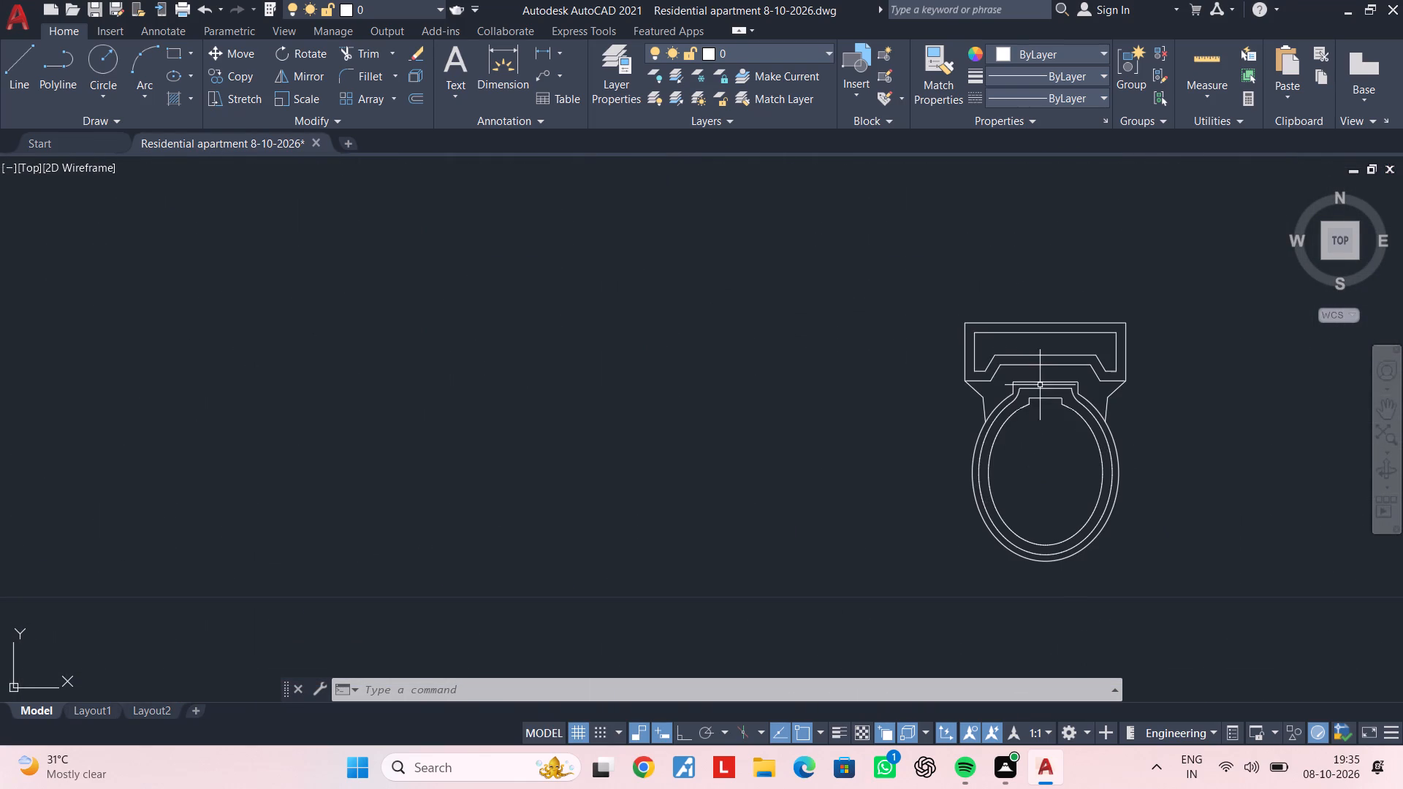
left_click(1012, 420)
left_click(992, 421)
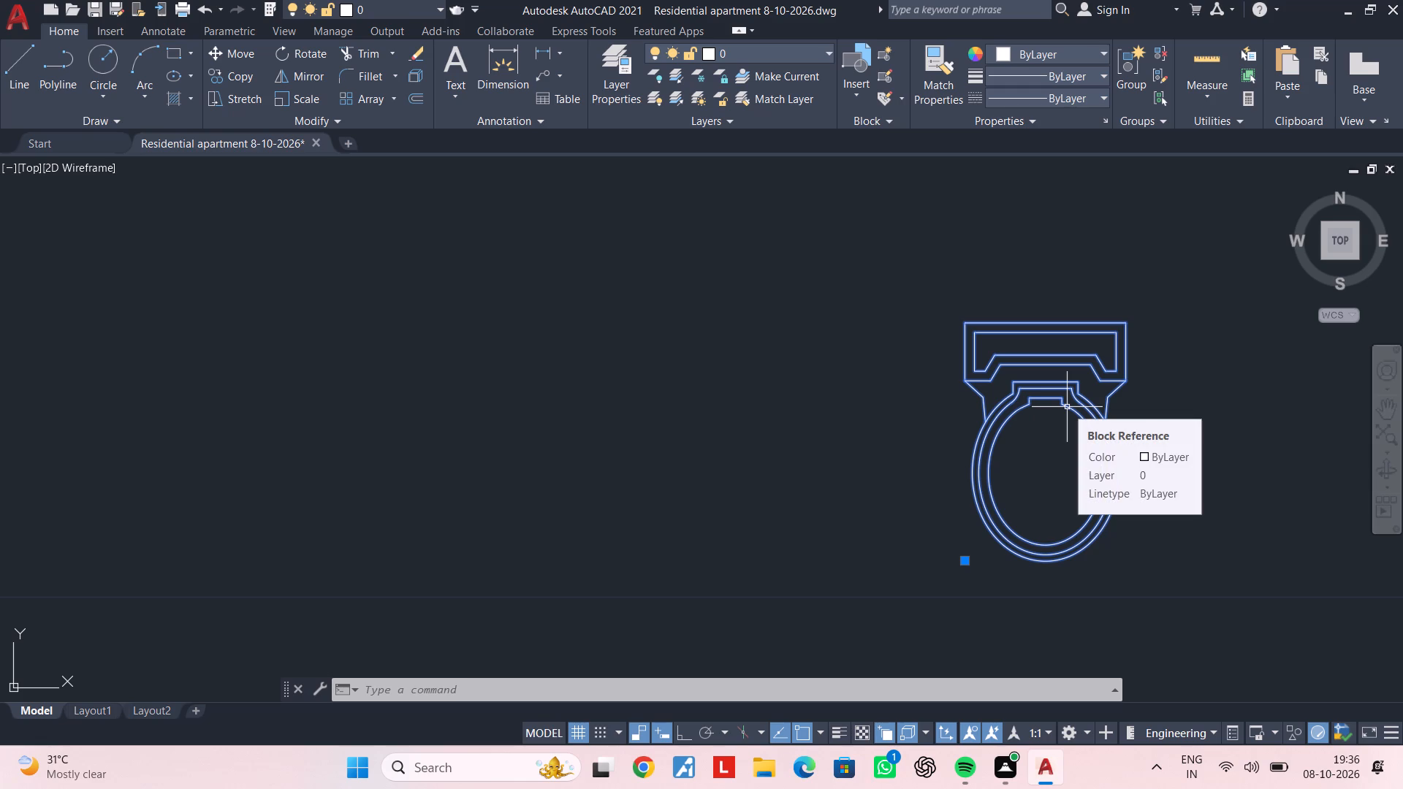
scroll(1067, 407, "down", 2)
middle_click_drag(1031, 430, 980, 447)
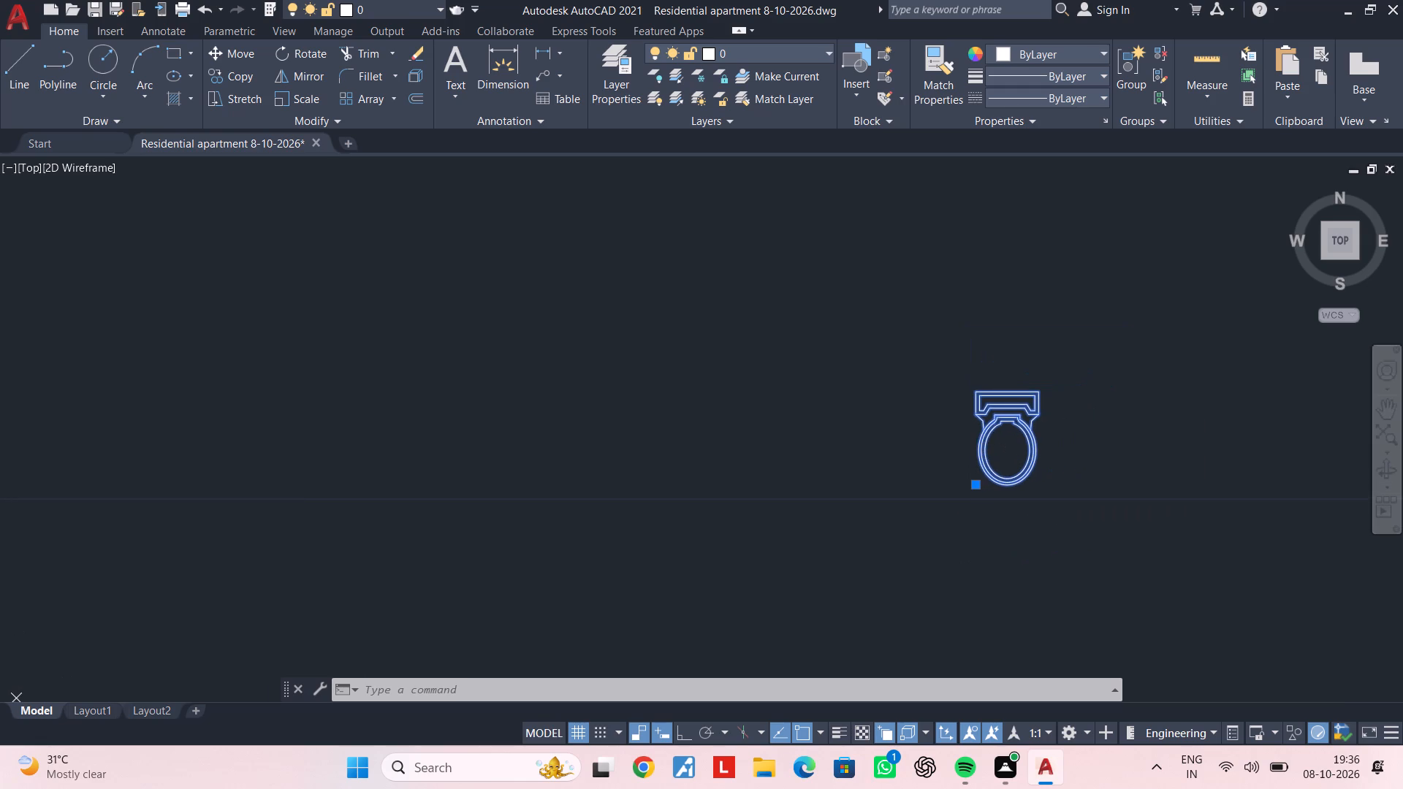
key("s")
key("c")
key("space")
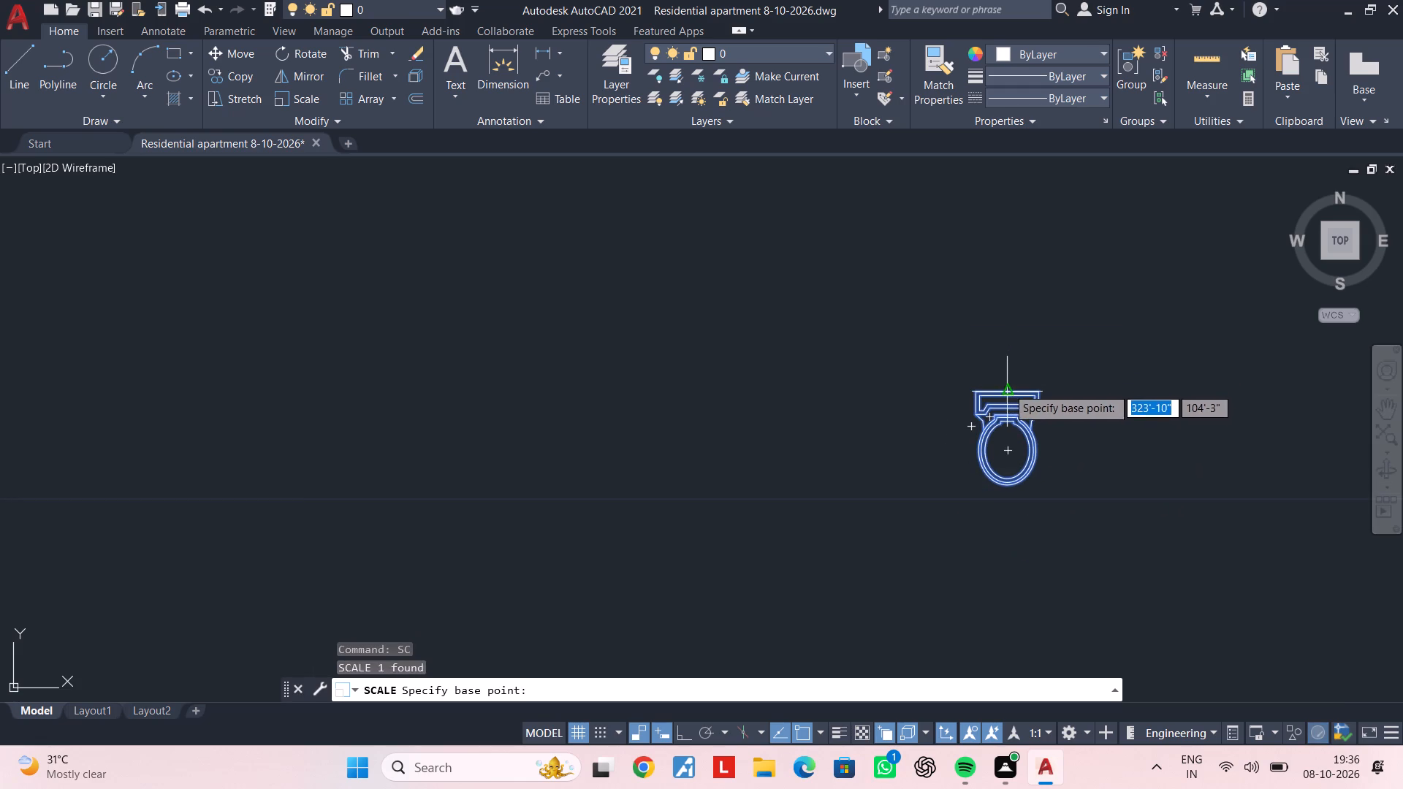
left_click(1005, 391)
scroll(997, 456, "down", 3)
middle_click_drag(997, 456, 1024, 252)
scroll(1000, 427, "down", 4)
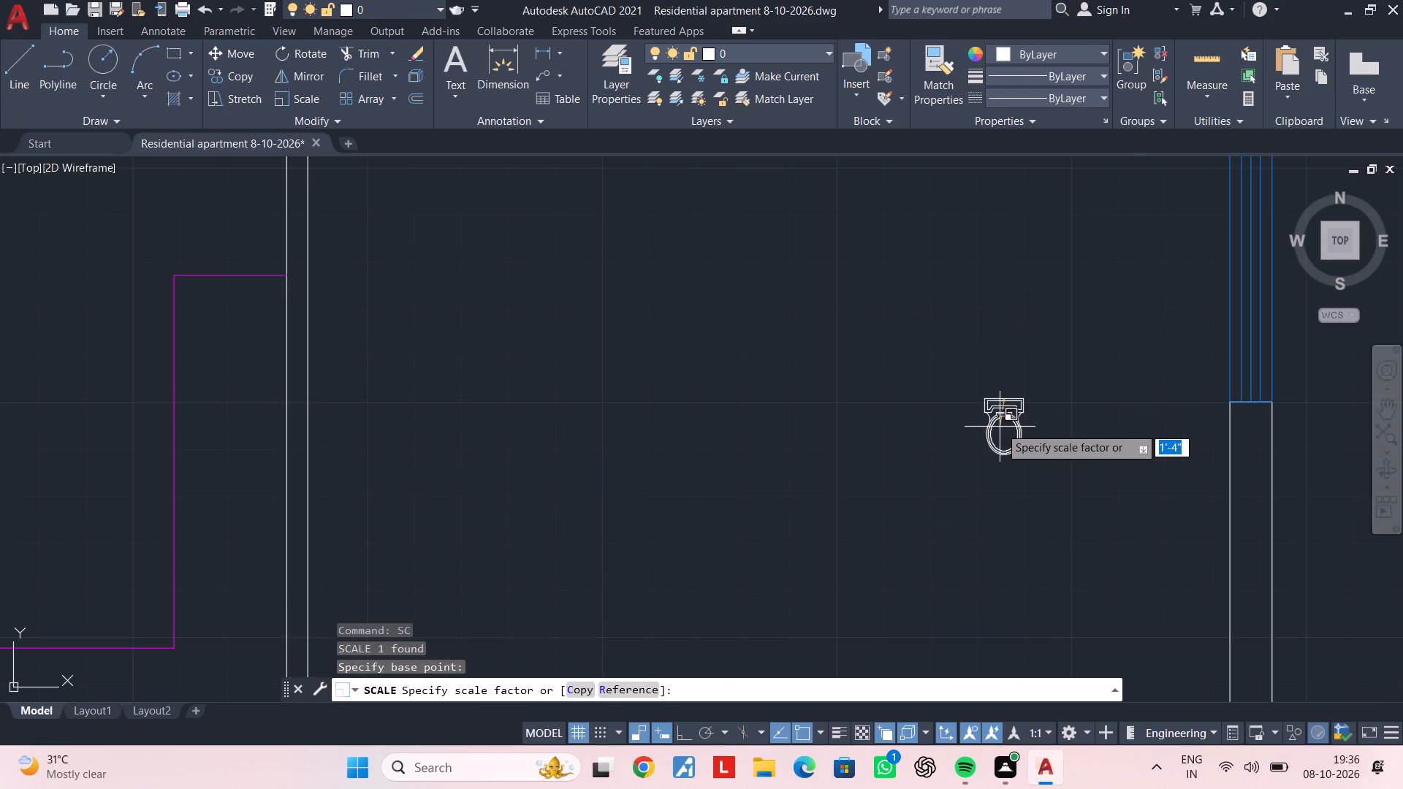
scroll(1000, 427, "down", 2)
left_click(1005, 443)
key("Escape")
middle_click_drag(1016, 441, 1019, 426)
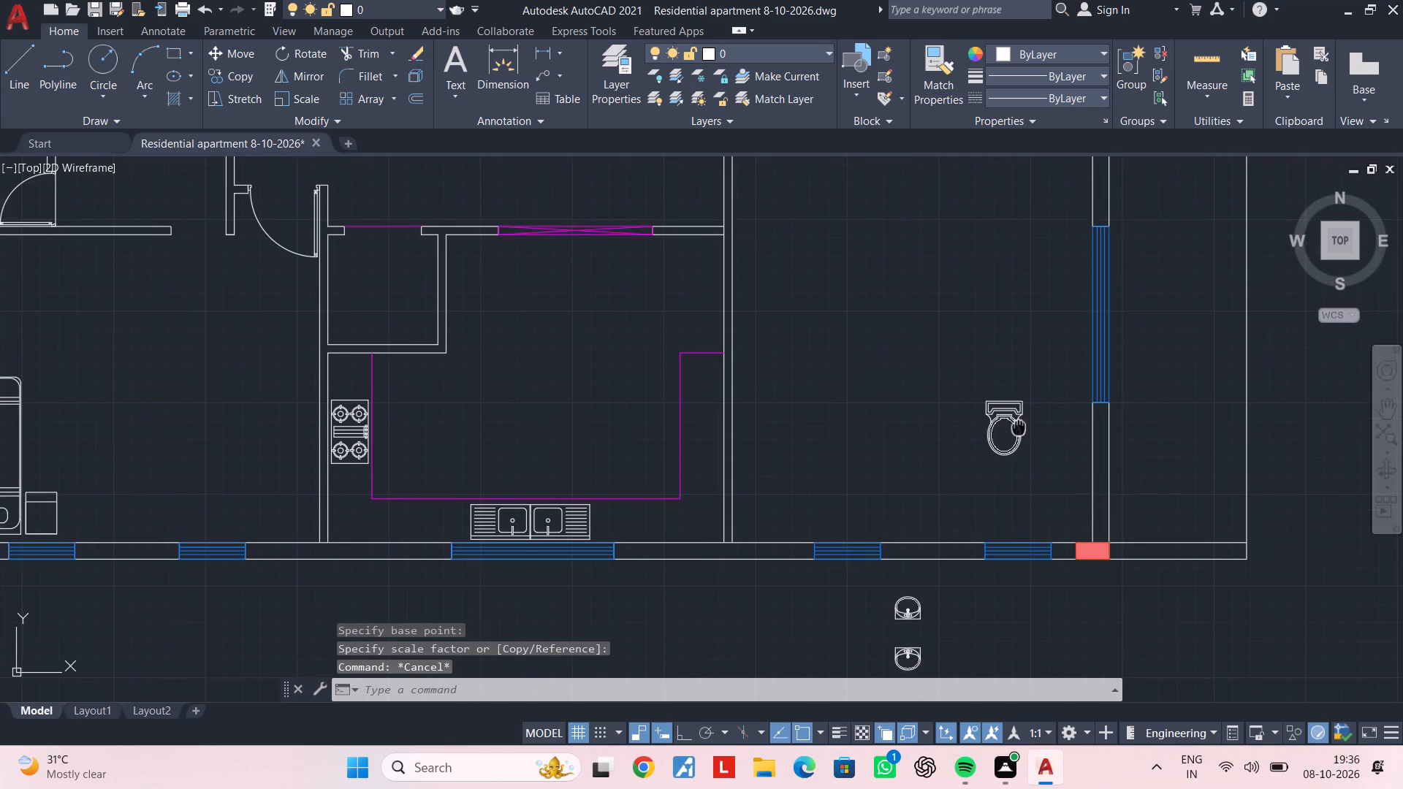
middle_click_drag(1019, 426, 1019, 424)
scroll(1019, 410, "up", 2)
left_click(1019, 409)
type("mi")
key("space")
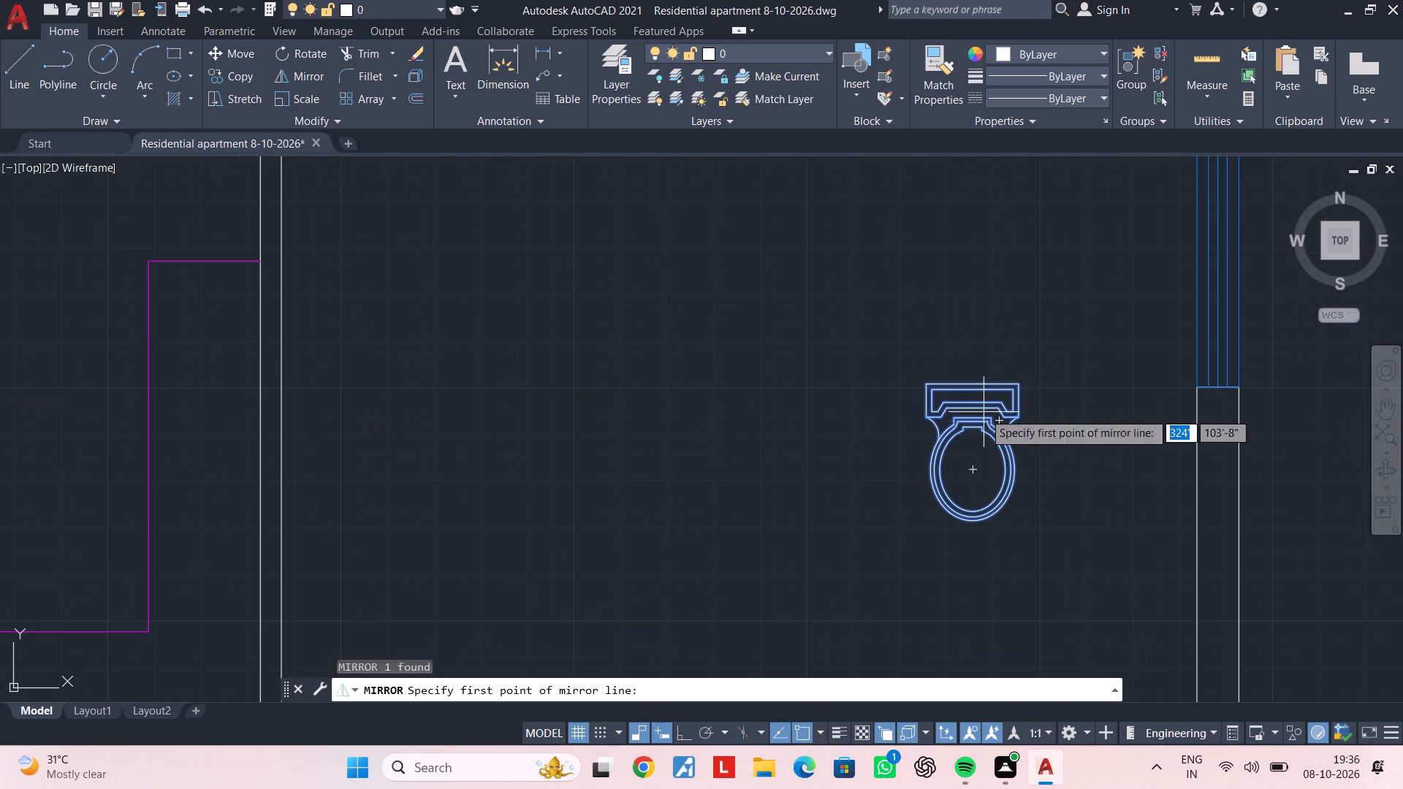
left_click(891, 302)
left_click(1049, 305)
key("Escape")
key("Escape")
Mirror the enlarged toilet across a horizontal line north of it, keeping the original.
middle_click_drag(1046, 415, 999, 463)
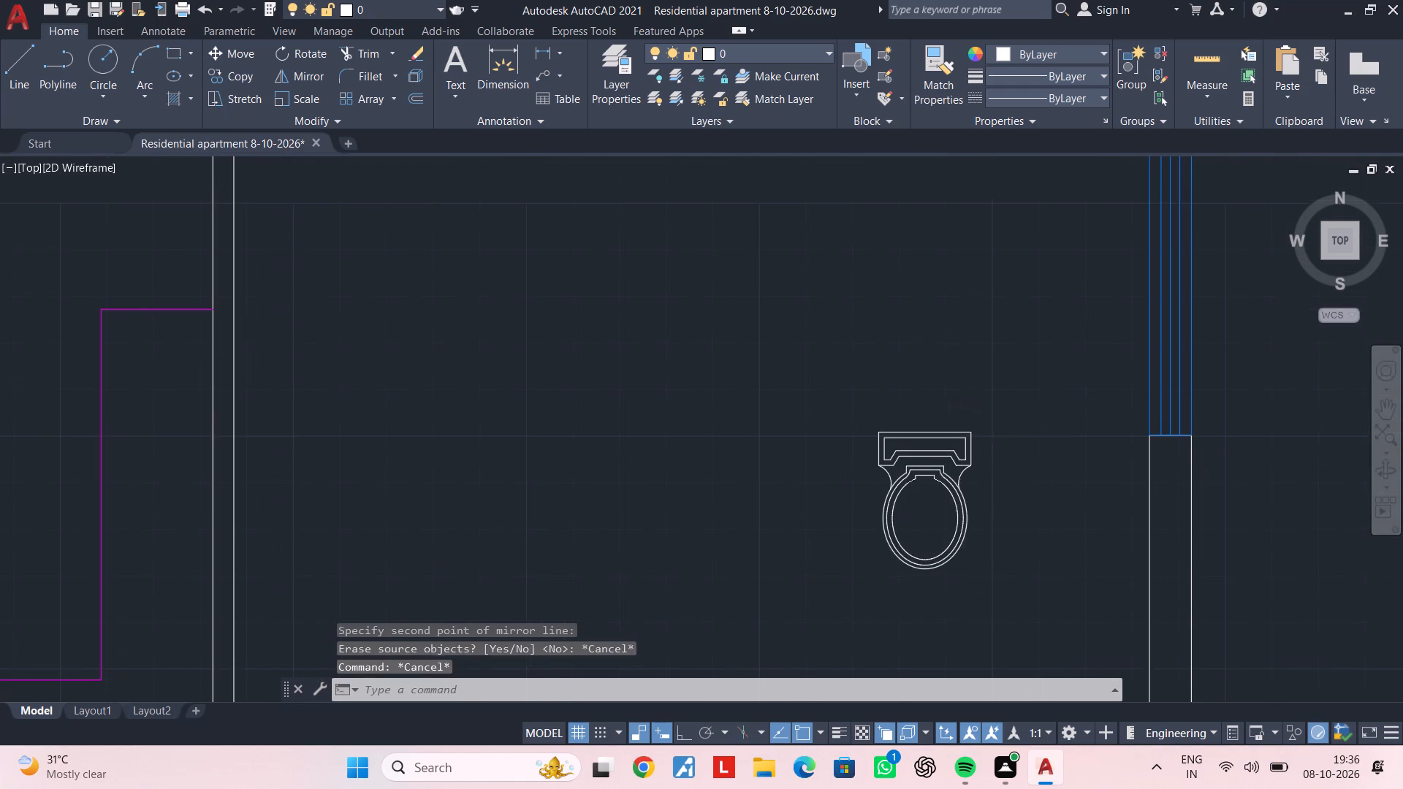
left_click_drag(999, 432, 964, 461)
left_click(913, 490)
type("mi")
key("space")
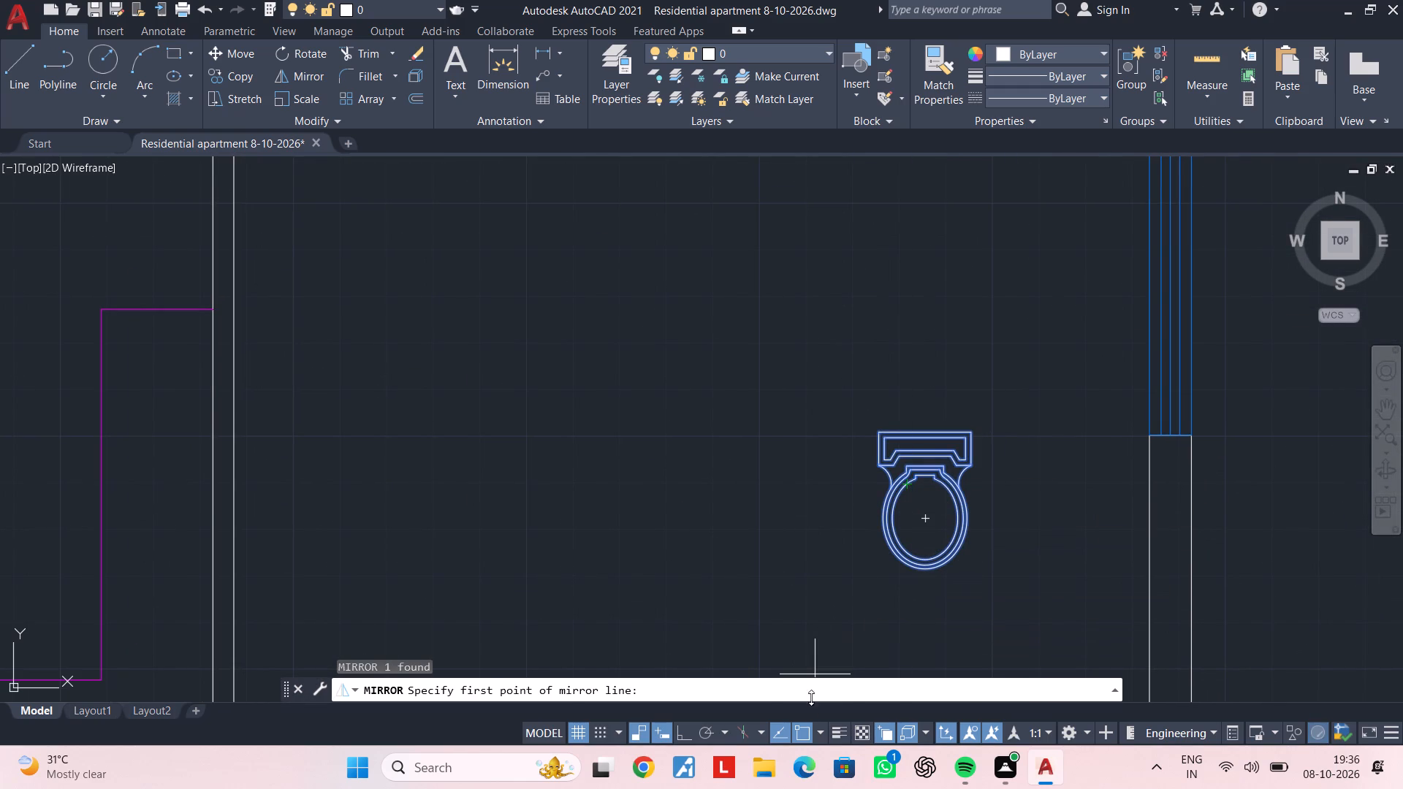
left_click(687, 727)
left_click(813, 354)
left_click(948, 350)
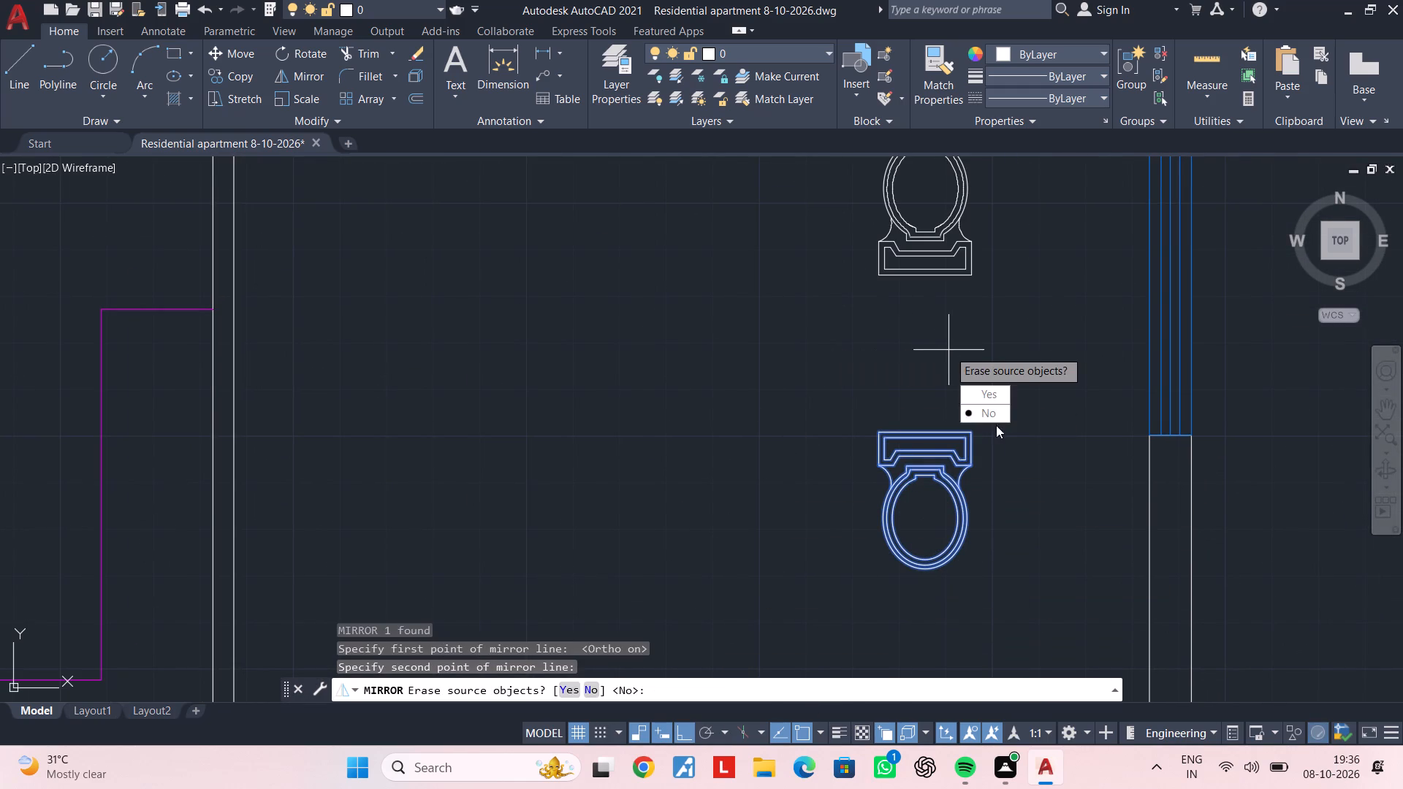
left_click_drag(999, 415, 948, 350)
key("Escape")
Copy the mirrored toilet from its tank's back-edge midpoint onto the northern west-side bathroom's south wall, between the partition line and the washbasin.
scroll(855, 376, "down", 3)
middle_click_drag(857, 377, 913, 371)
middle_click_drag(872, 370, 965, 357)
middle_click_drag(739, 357, 707, 424)
key("Escape")
key("Escape")
left_click(978, 384)
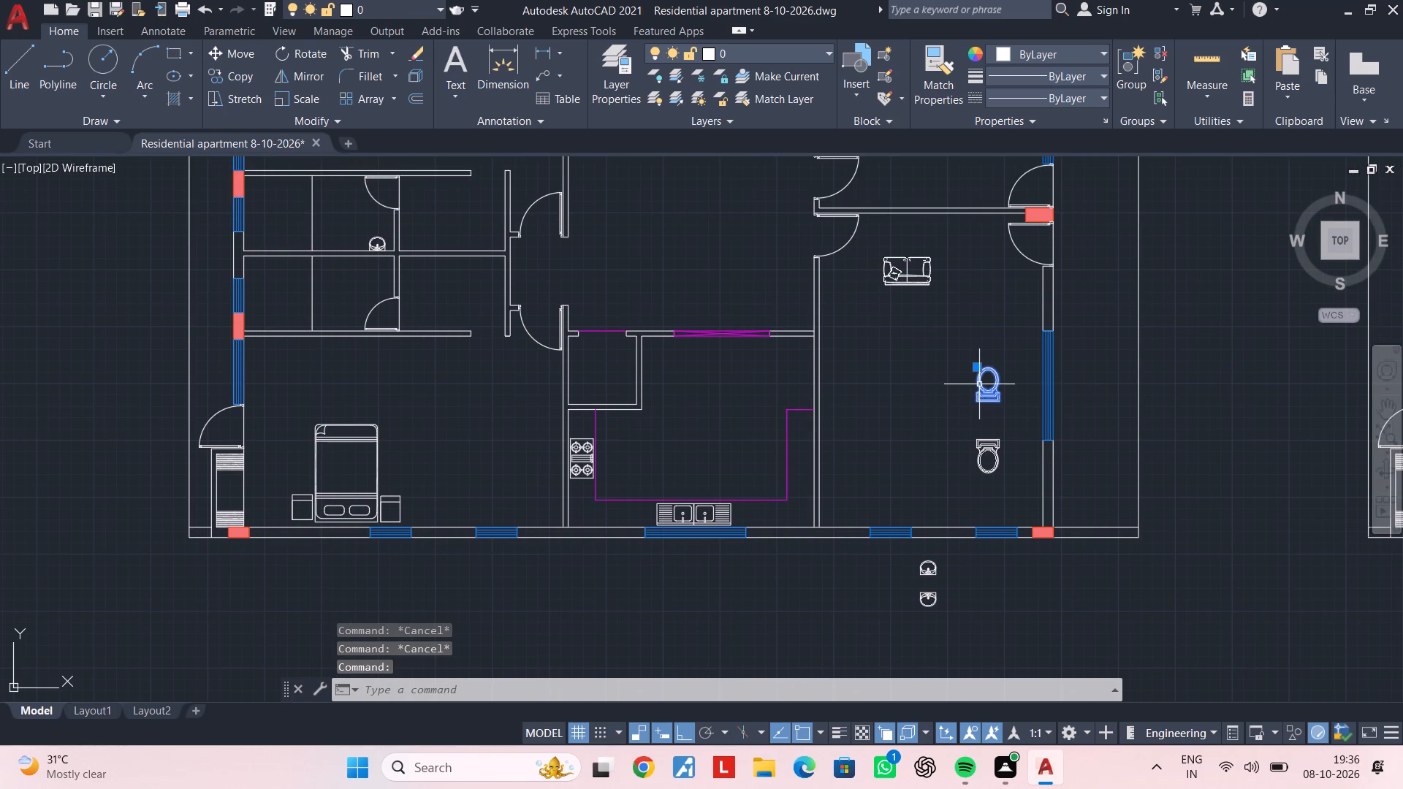
key("c")
key("o")
key("space")
scroll(988, 406, "up", 6)
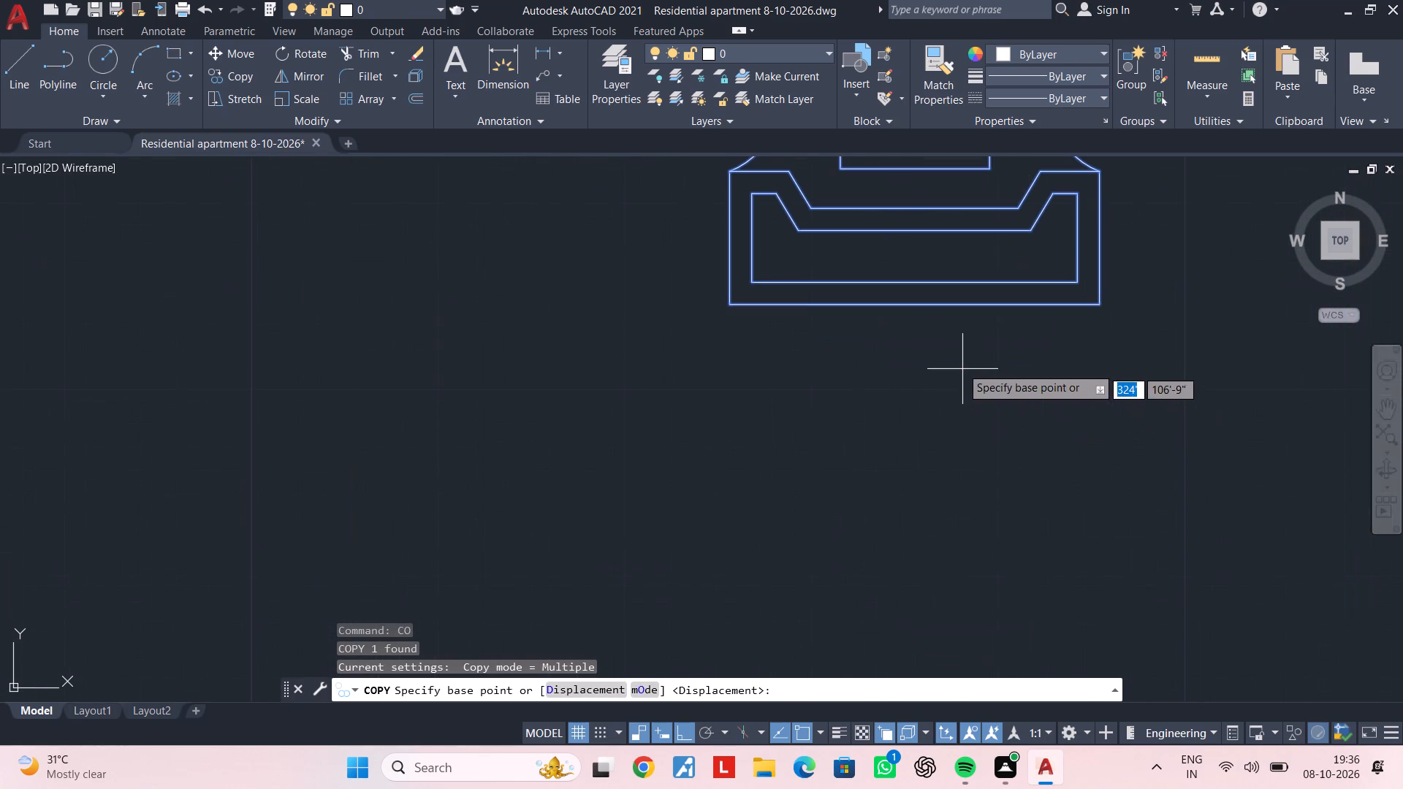
left_click(914, 305)
scroll(914, 305, "down", 8)
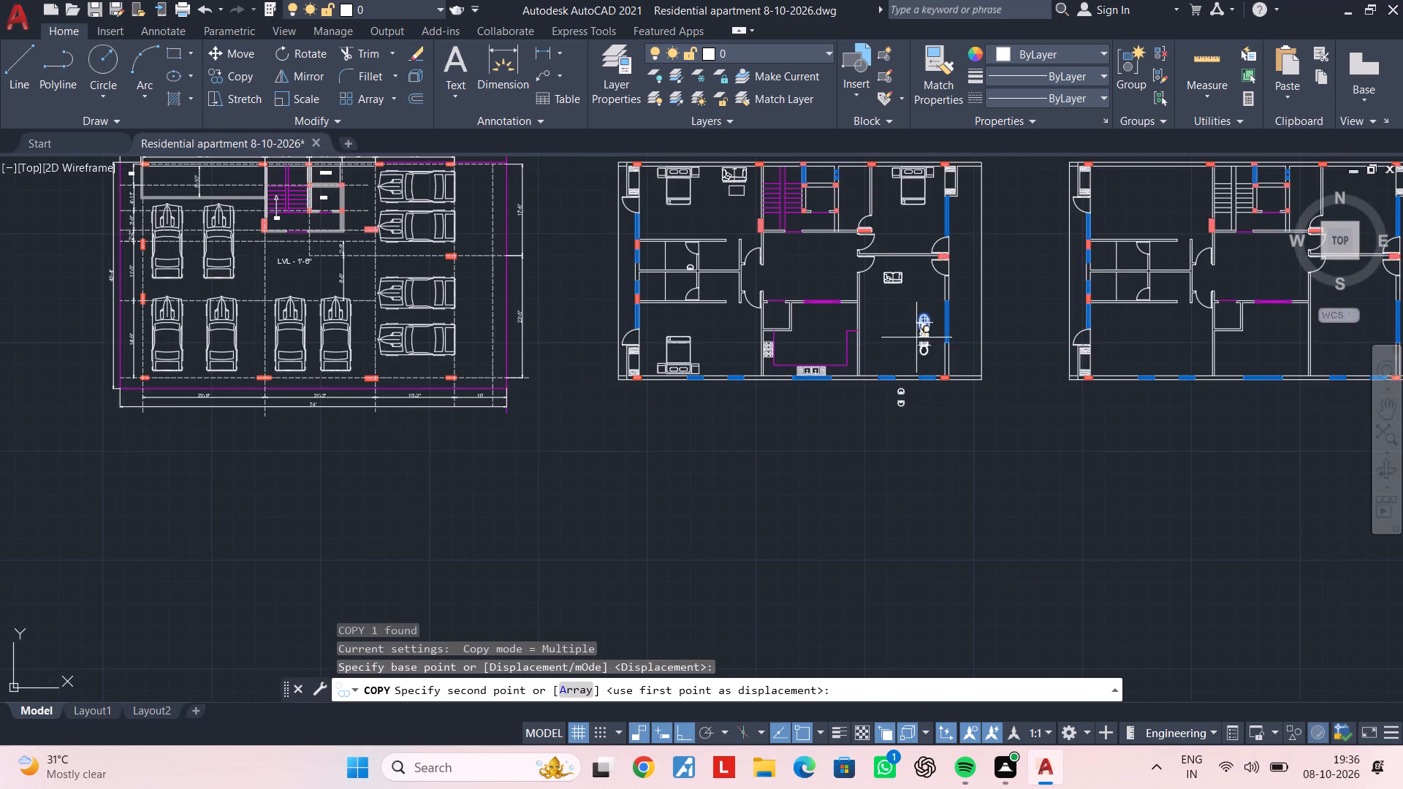
middle_click_drag(897, 342, 908, 392)
middle_click_drag(734, 341, 893, 344)
scroll(841, 332, "up", 1)
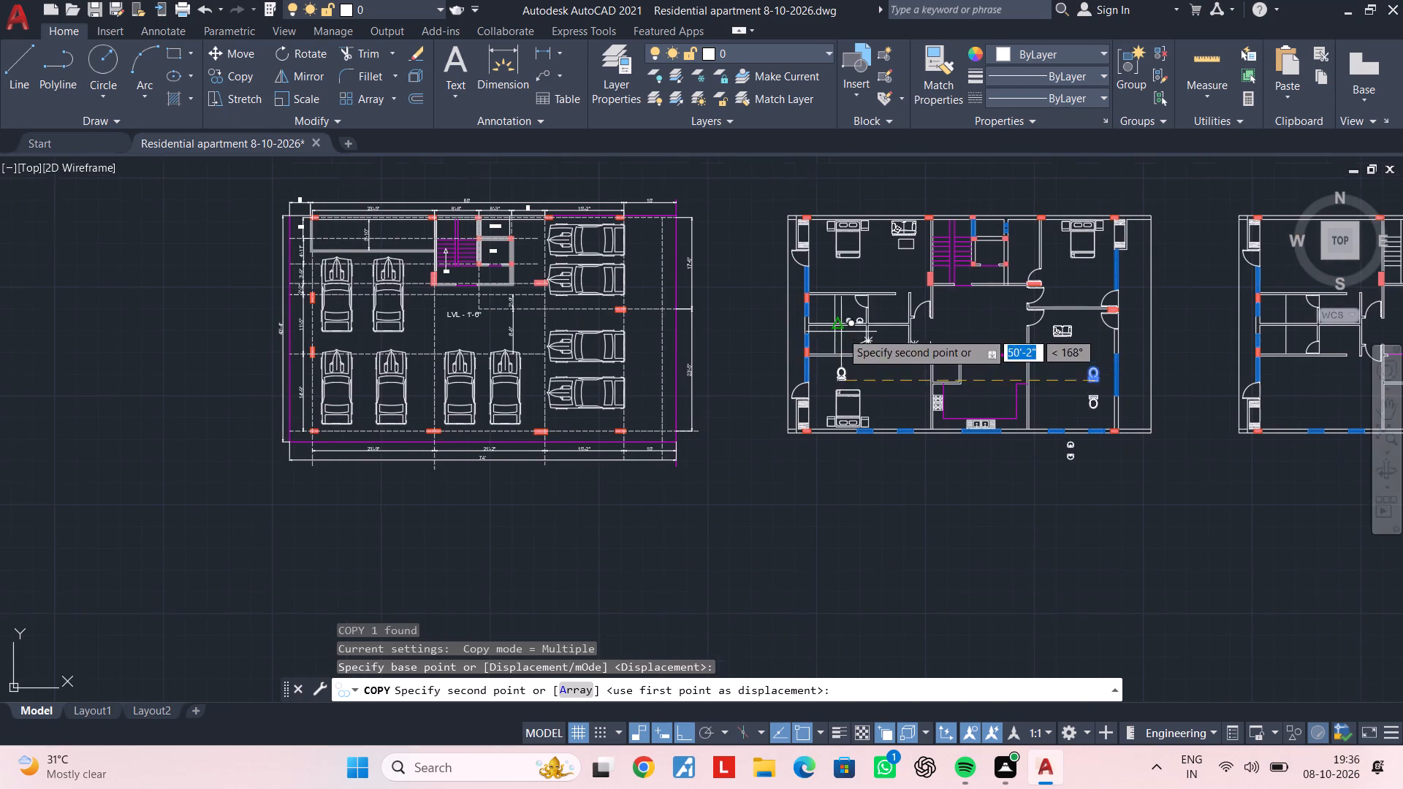
scroll(841, 332, "up", 3)
left_click(683, 728)
middle_click_drag(855, 289, 837, 416)
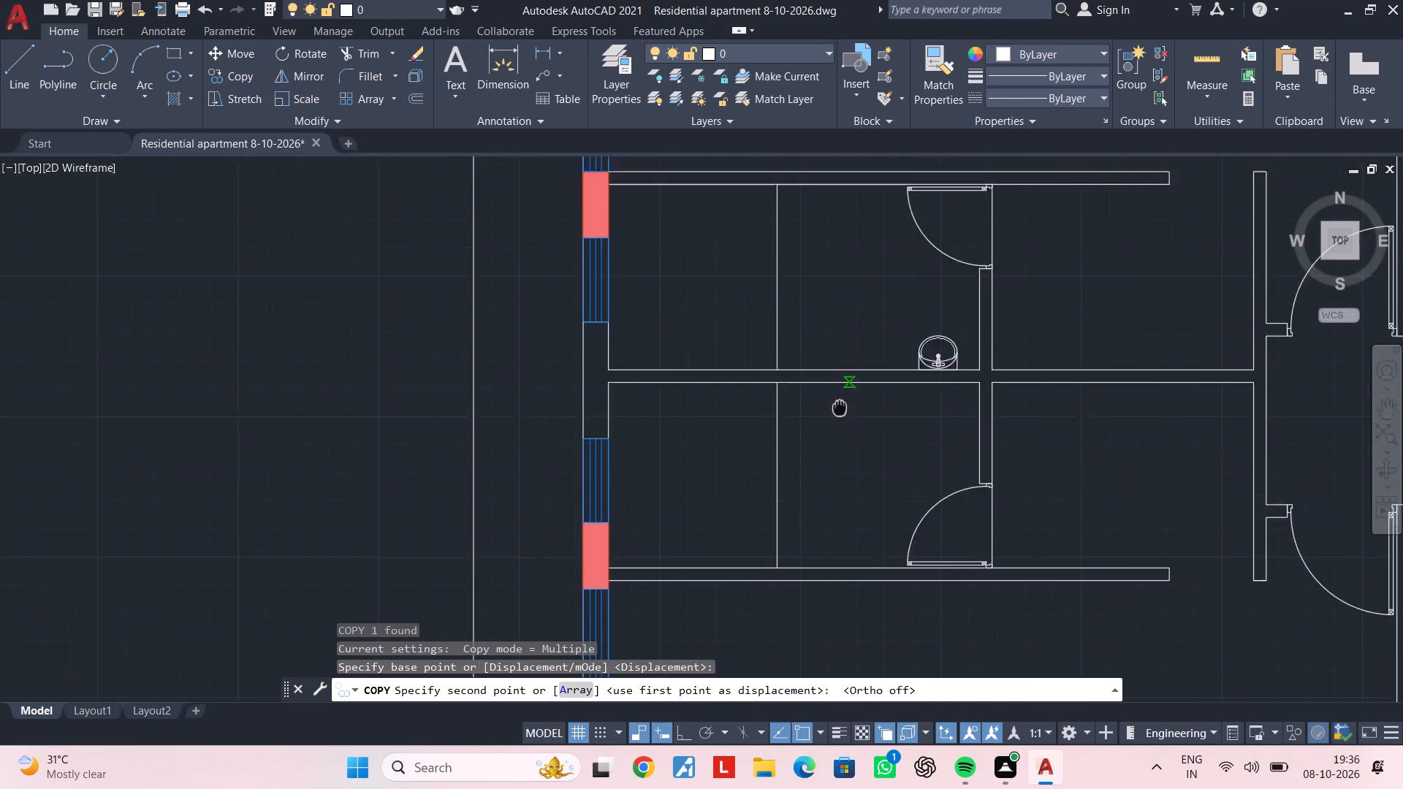
middle_click_drag(837, 416, 837, 417)
scroll(805, 394, "up", 2)
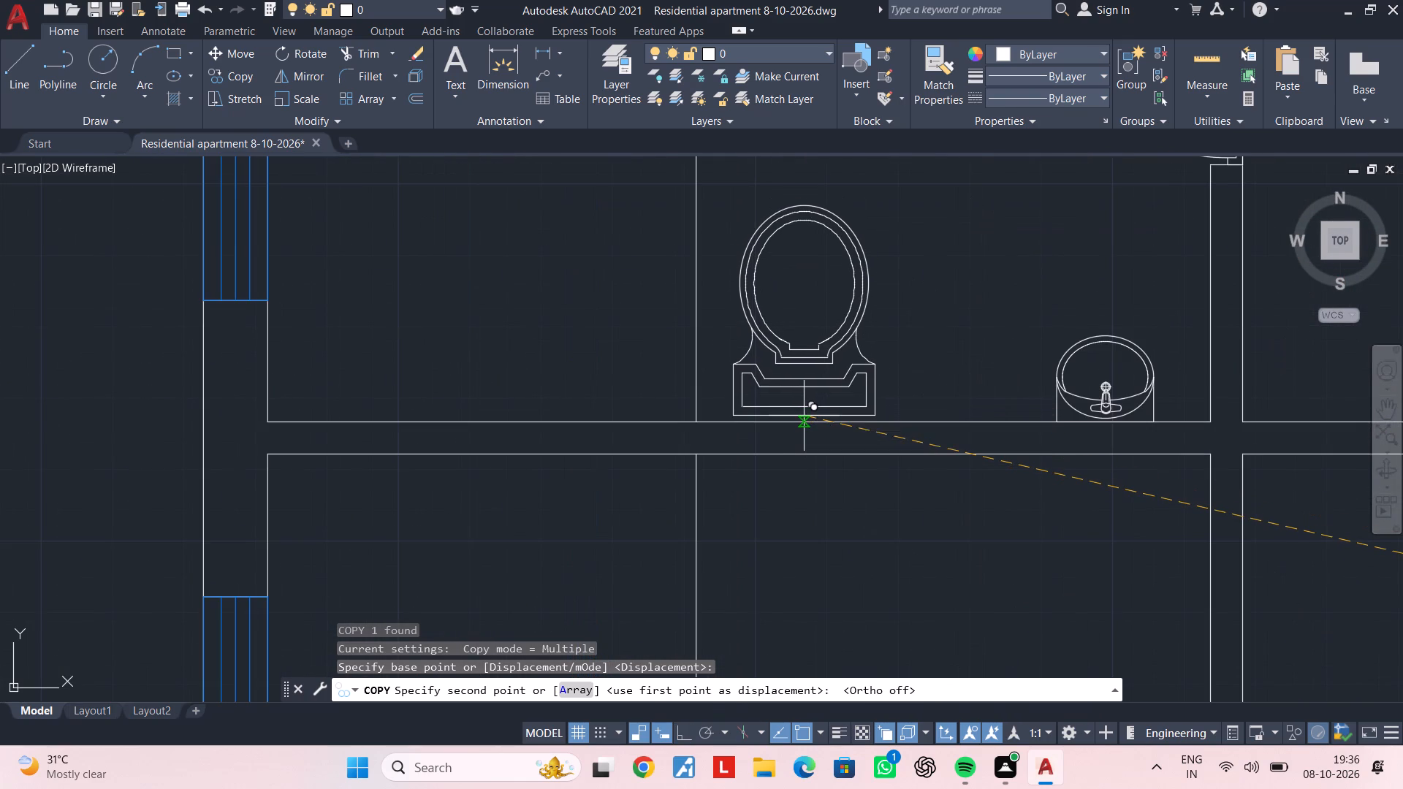
scroll(805, 415, "up", 2)
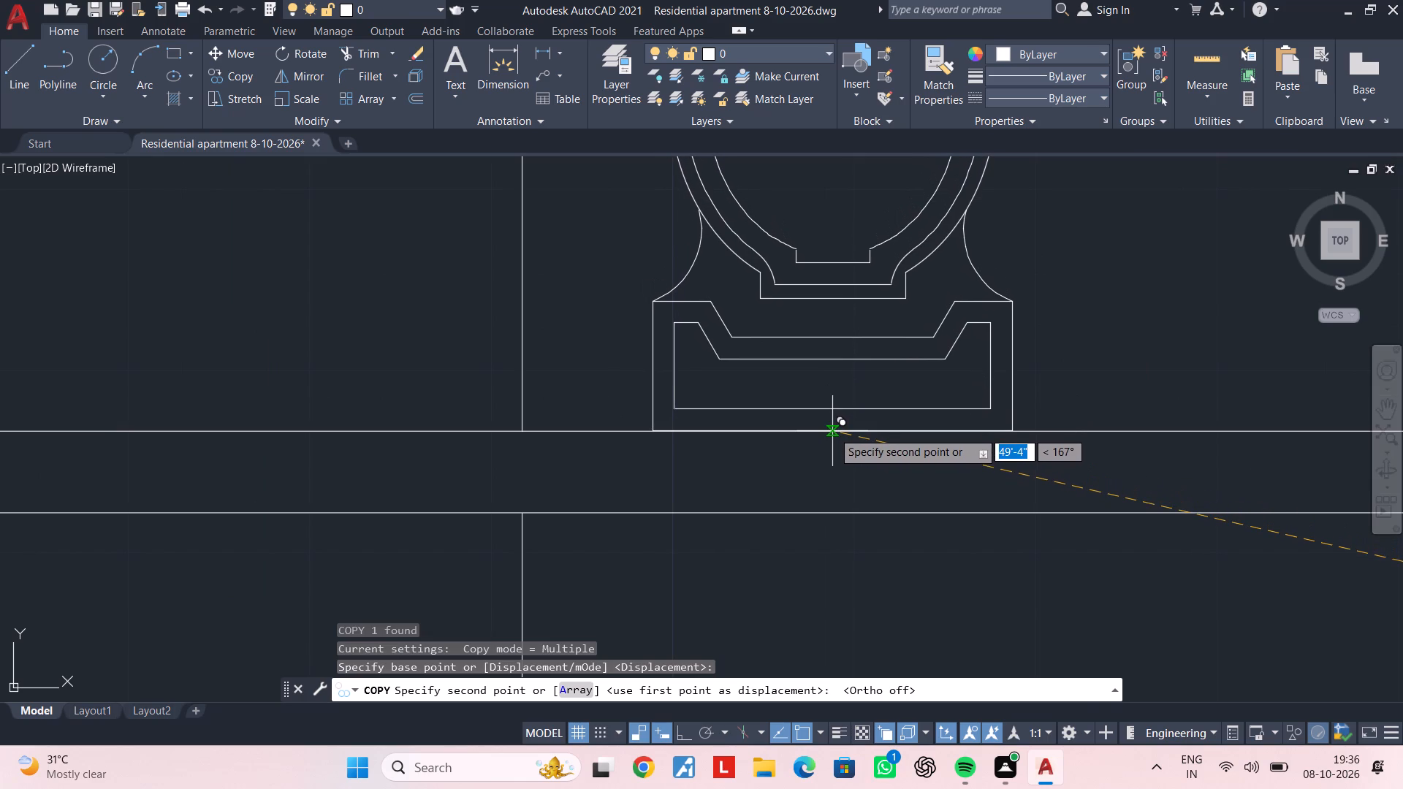
scroll(832, 431, "down", 1)
left_click(832, 431)
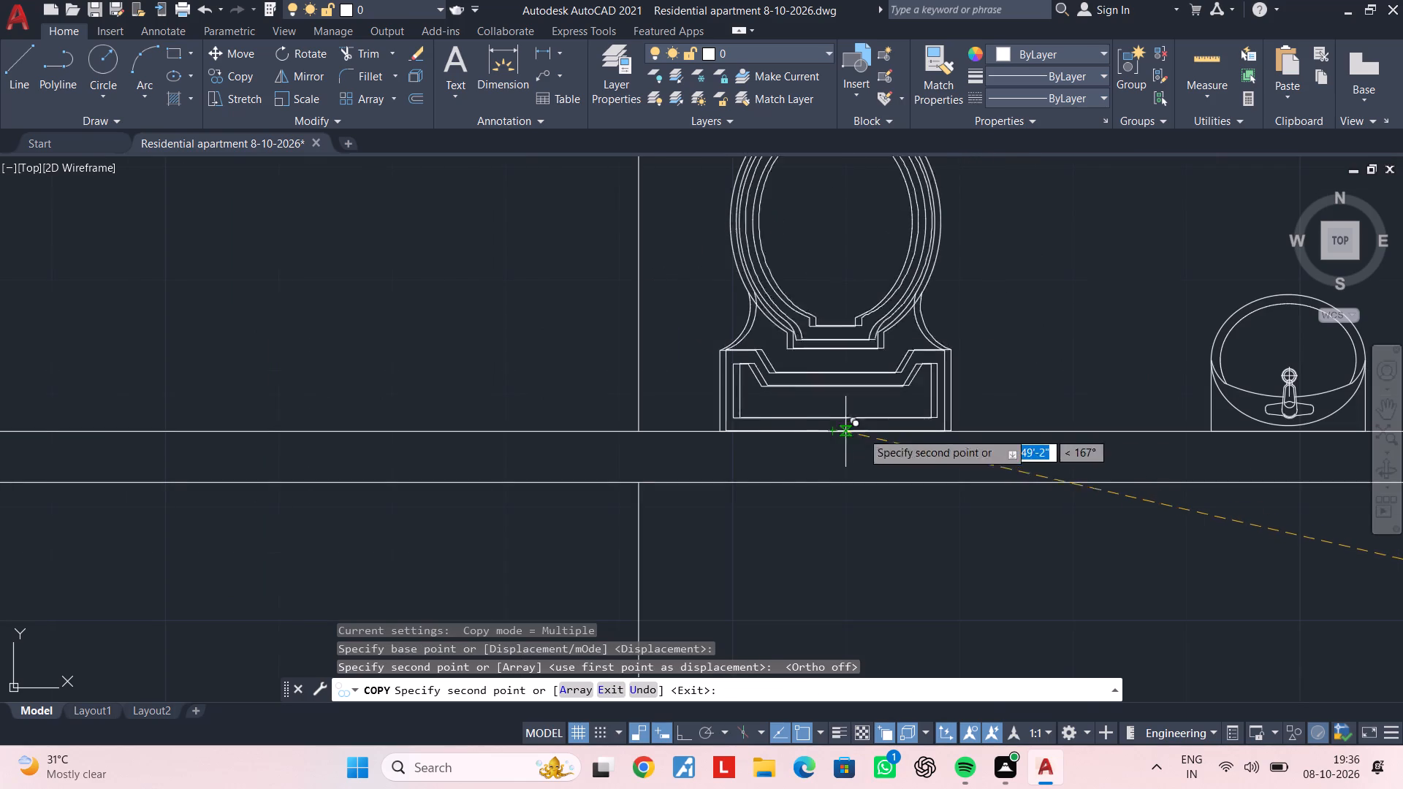
scroll(967, 437, "down", 3)
middle_click_drag(962, 436, 761, 412)
key("Escape")
key("Escape")
Scale up the bathroom's washbasin moderately from the midpoint of its back edge on the wall.
left_click(847, 403)
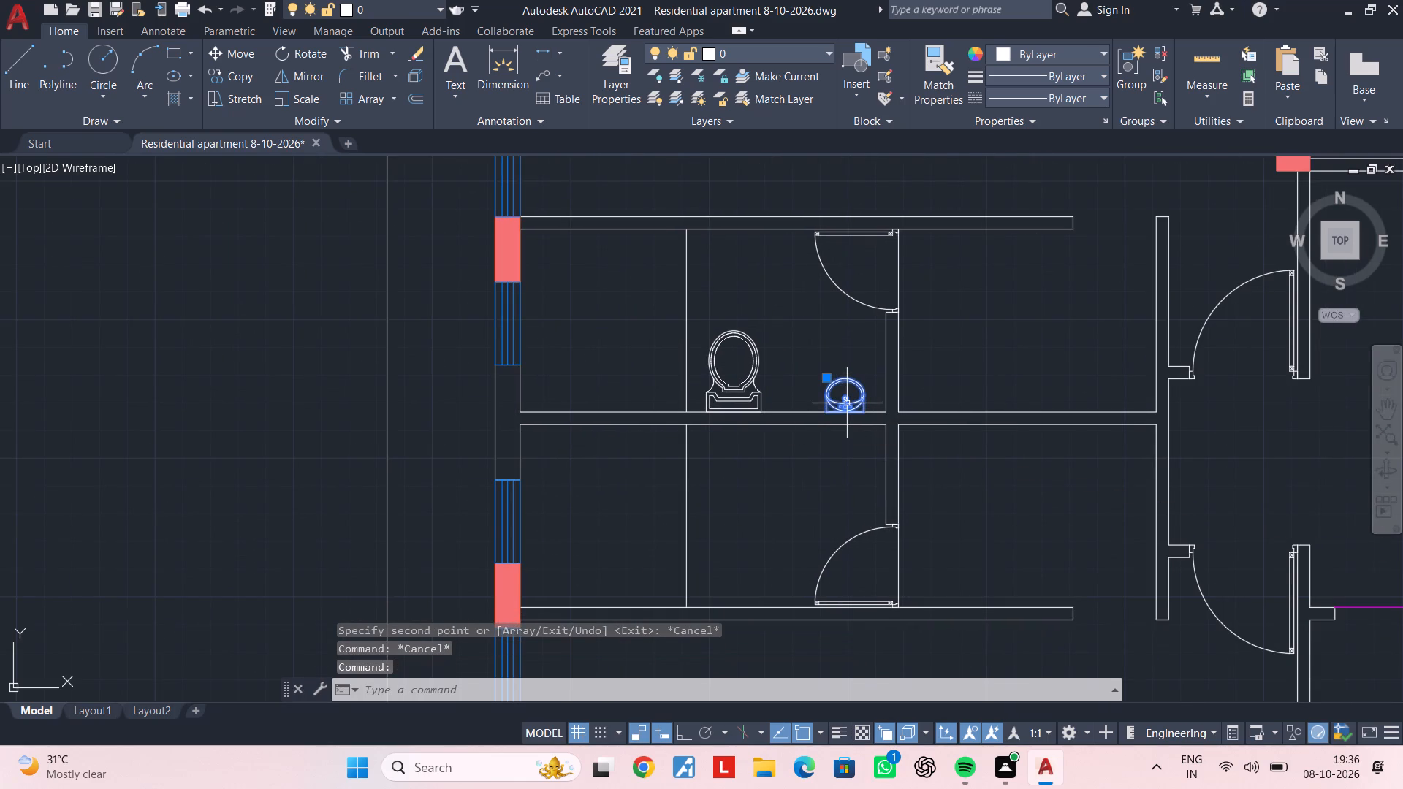
type("sc")
key("space")
scroll(847, 412, "up", 4)
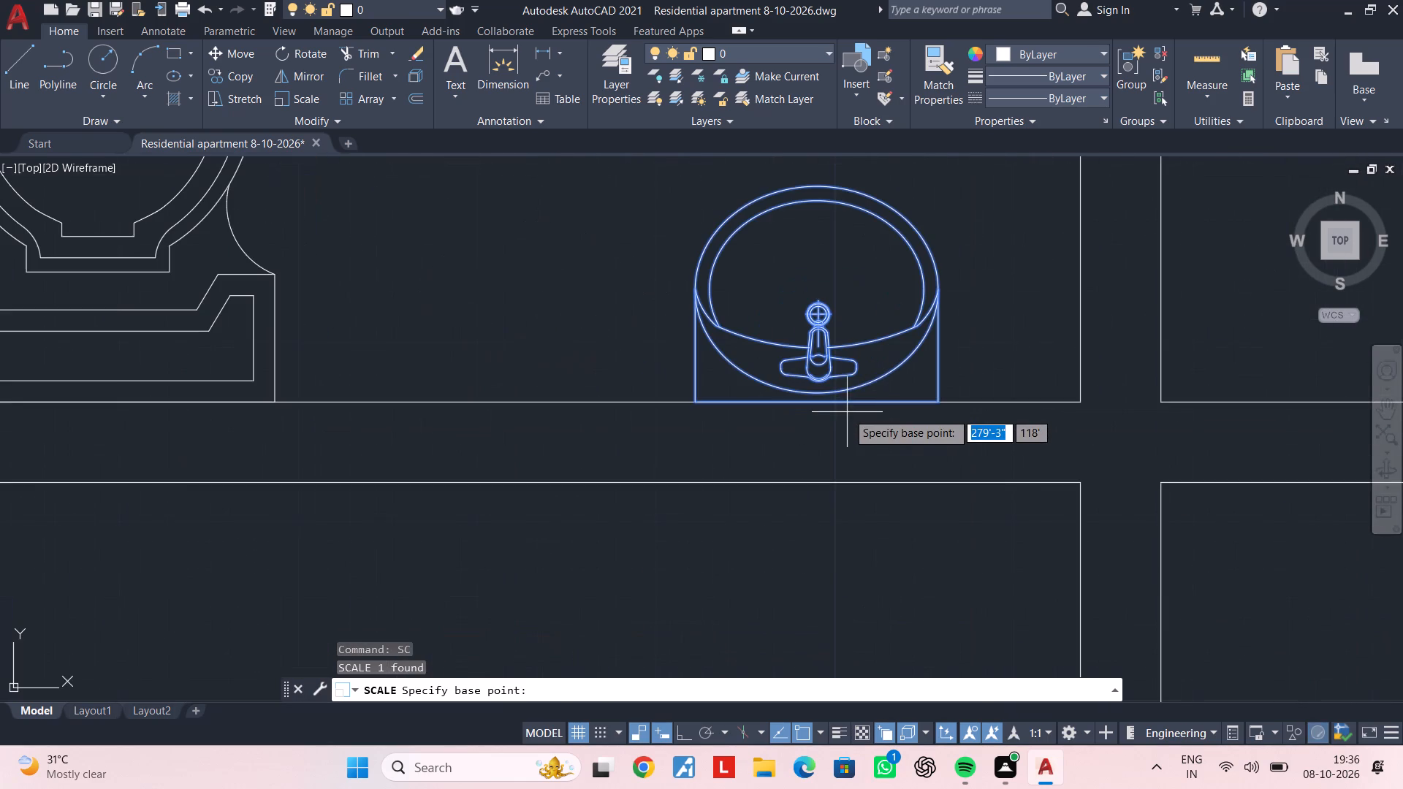
left_click(821, 405)
scroll(824, 290, "down", 1)
middle_click_drag(824, 290, 823, 368)
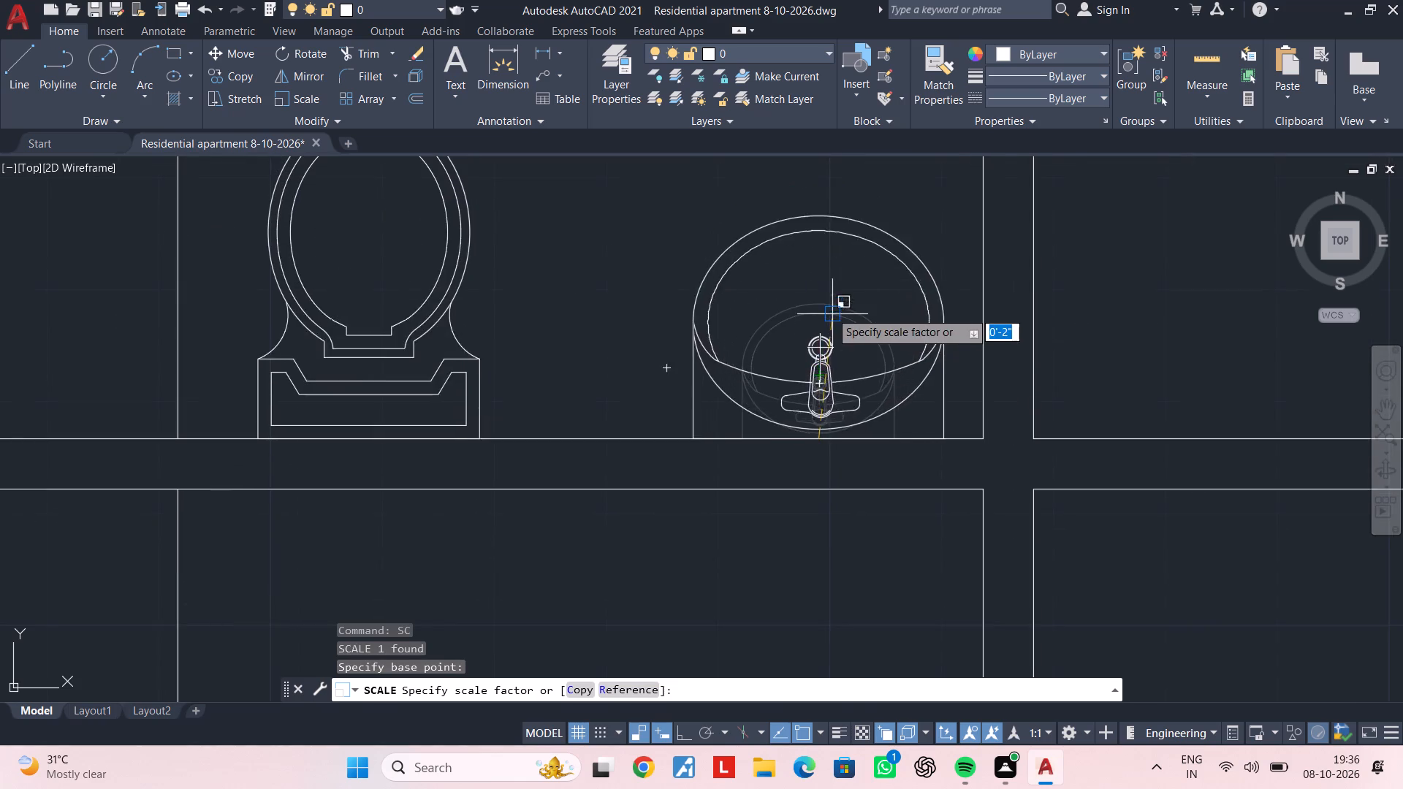
scroll(830, 307, "down", 1)
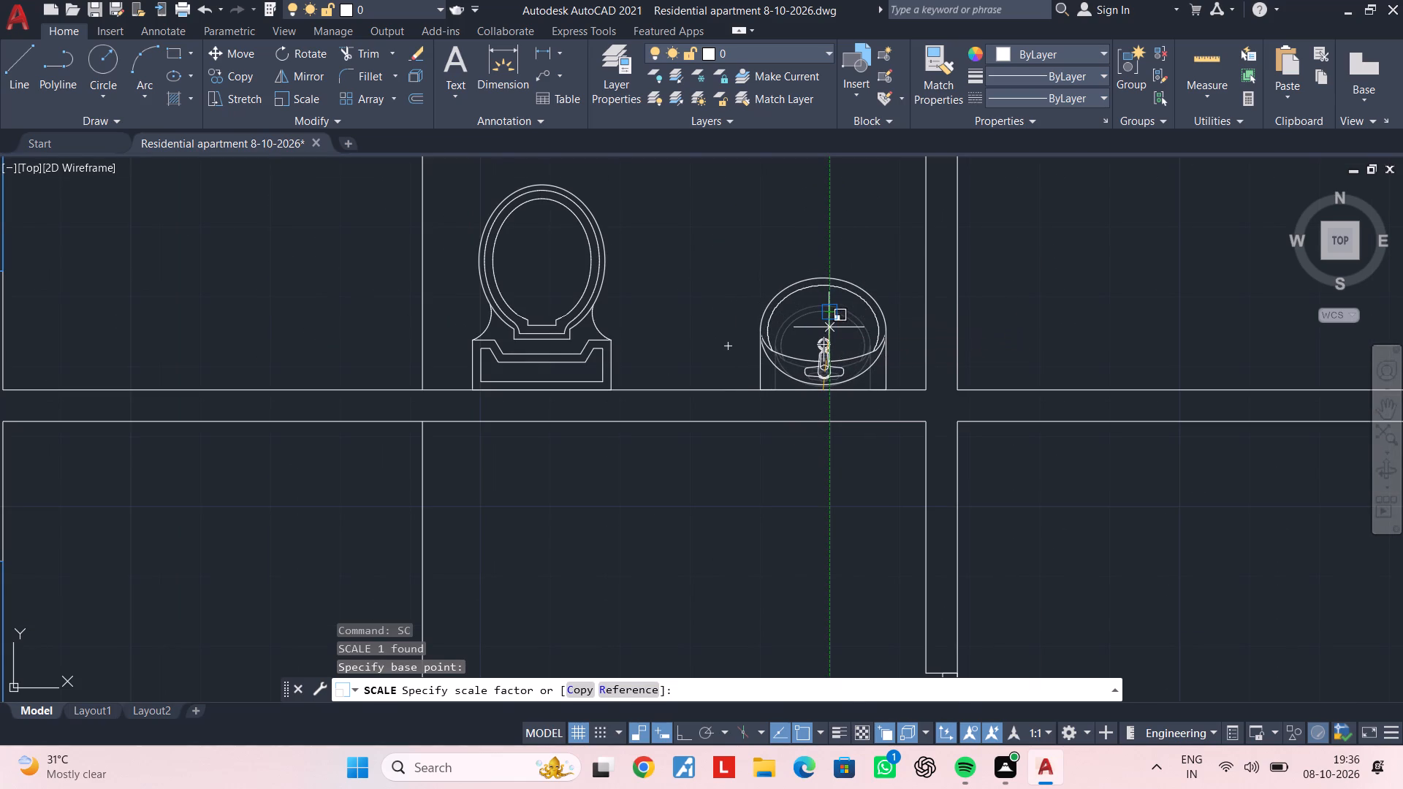
left_click(829, 327)
key("Escape")
scroll(834, 374, "down", 3)
middle_click_drag(833, 379, 749, 406)
middle_click_drag(765, 408, 783, 406)
key("Escape")
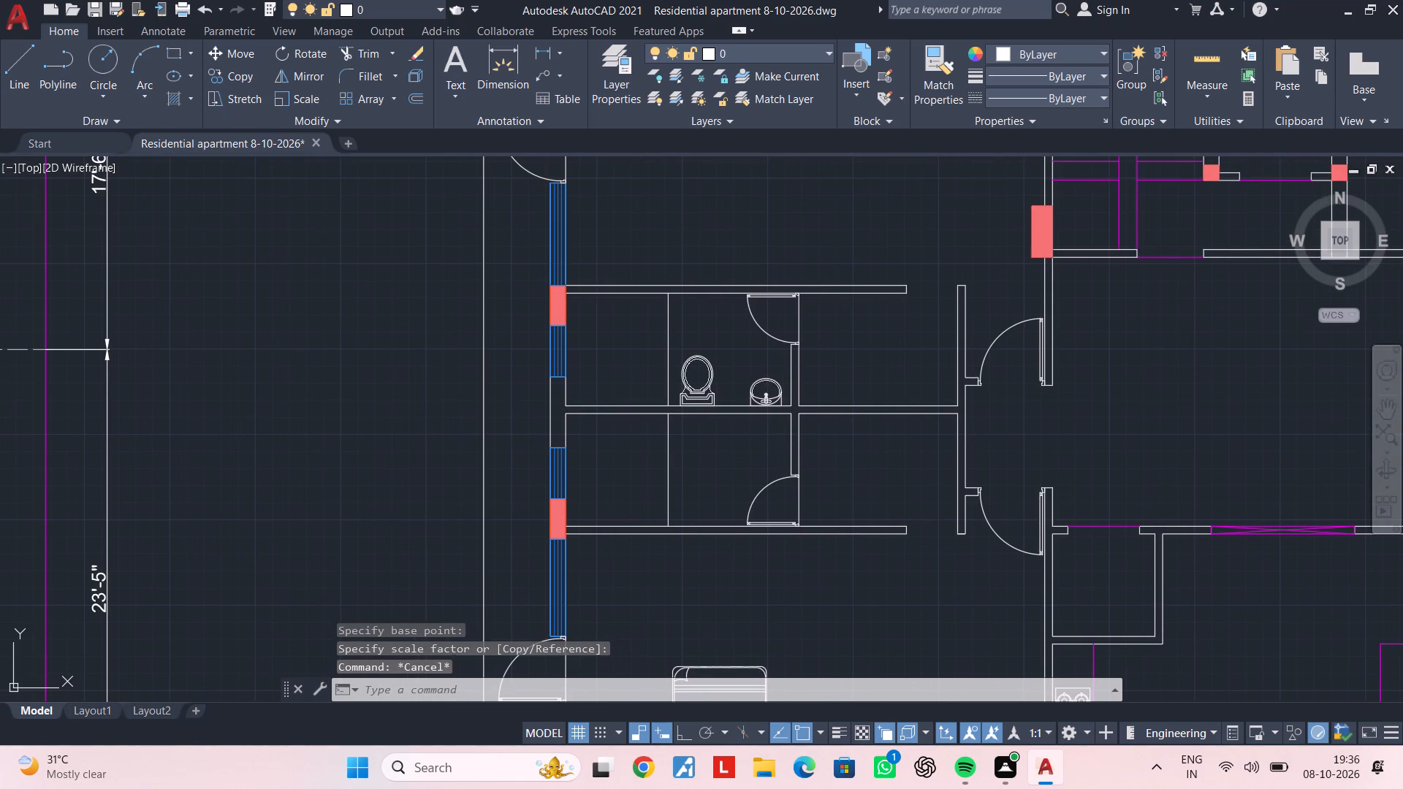
key("Escape")
key("Escape")
key("Escape")
key("Escape")
key("Escape")
key("Escape")
key("Escape")
scroll(720, 387, "up", 3)
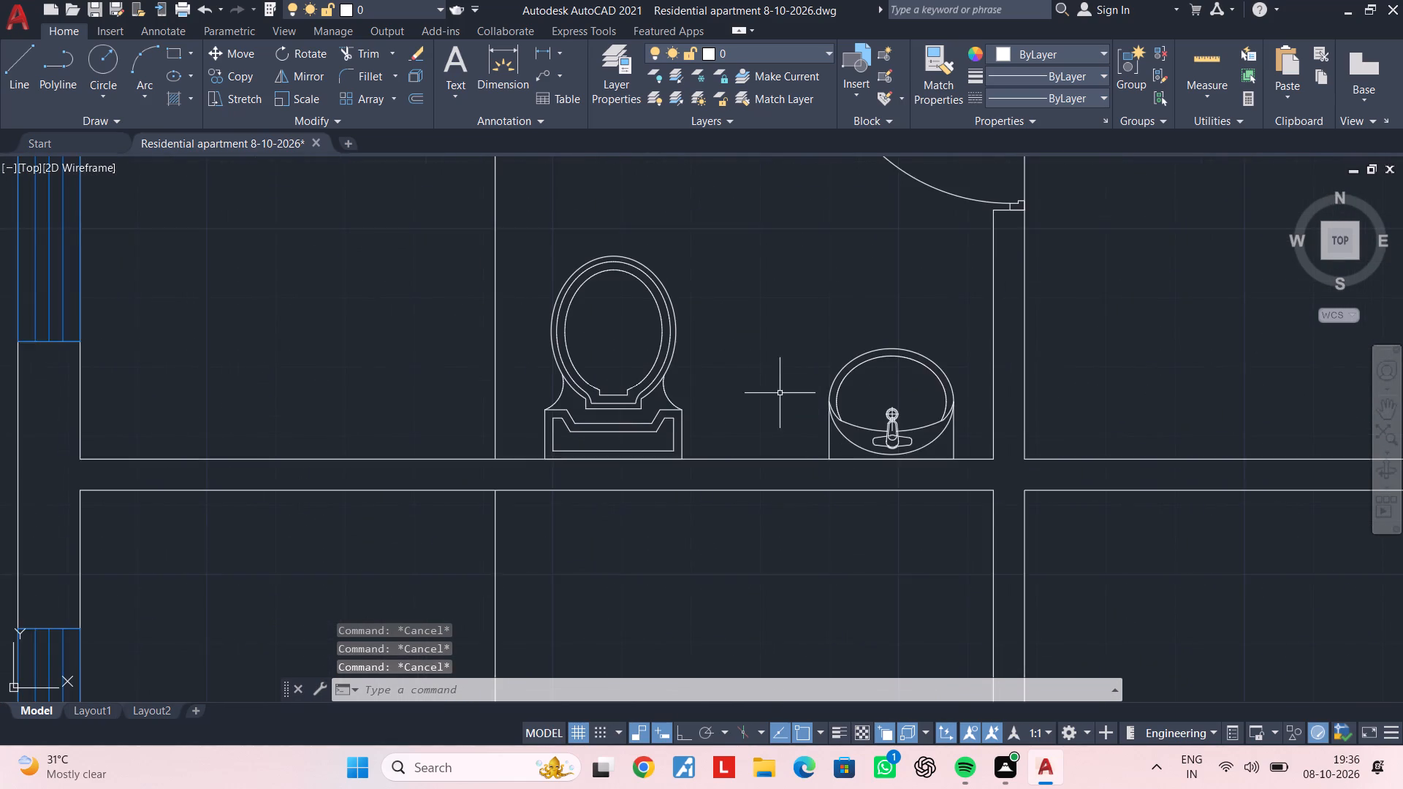
Mirror the northern west-side bathroom's toilet and washbasin across the dividing wall's centreline into the southern bathroom, keeping the originals.
middle_click_drag(780, 393, 745, 365)
key("Escape")
key("Escape")
middle_click_drag(777, 368, 813, 329)
key("Escape")
key("Escape")
left_click(677, 358)
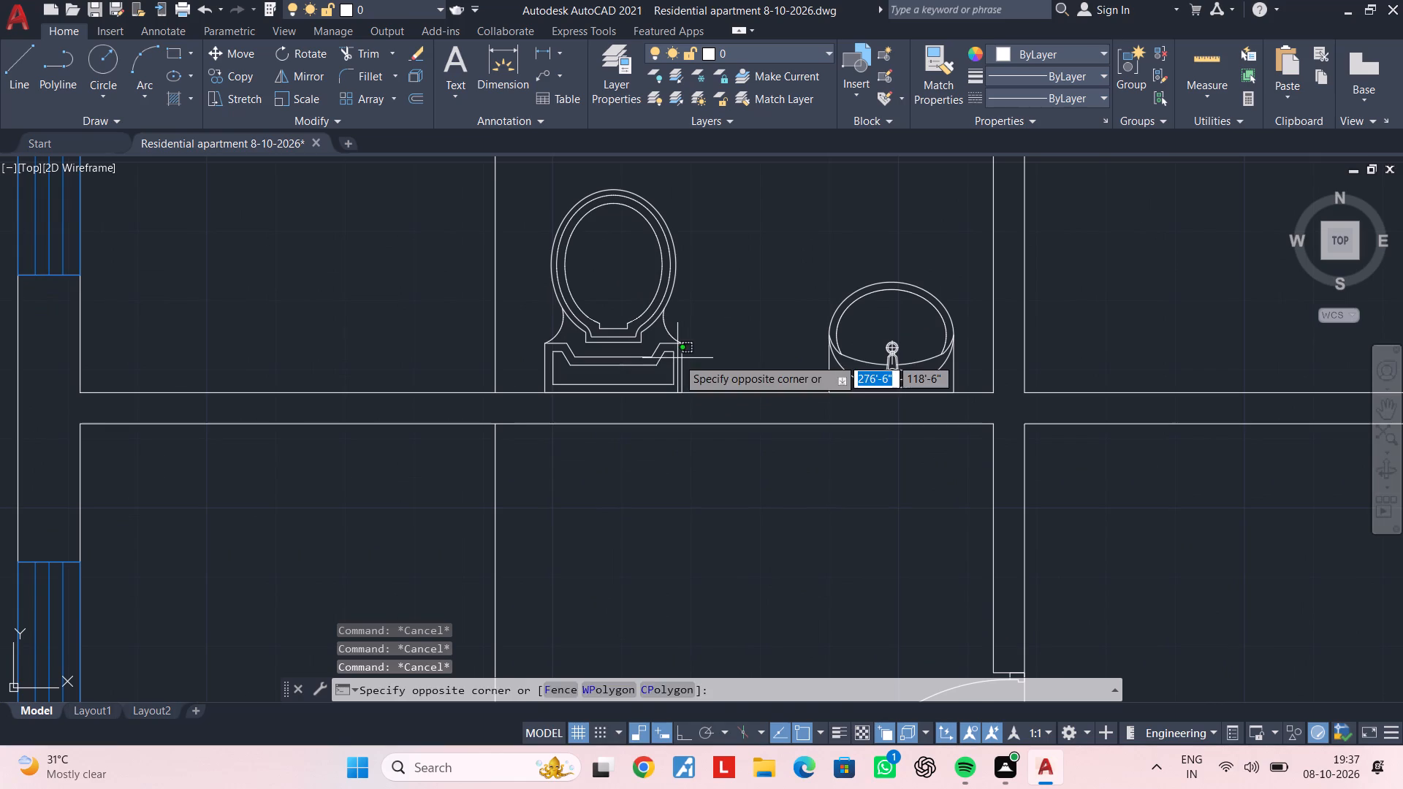
left_click(674, 359)
left_click(853, 360)
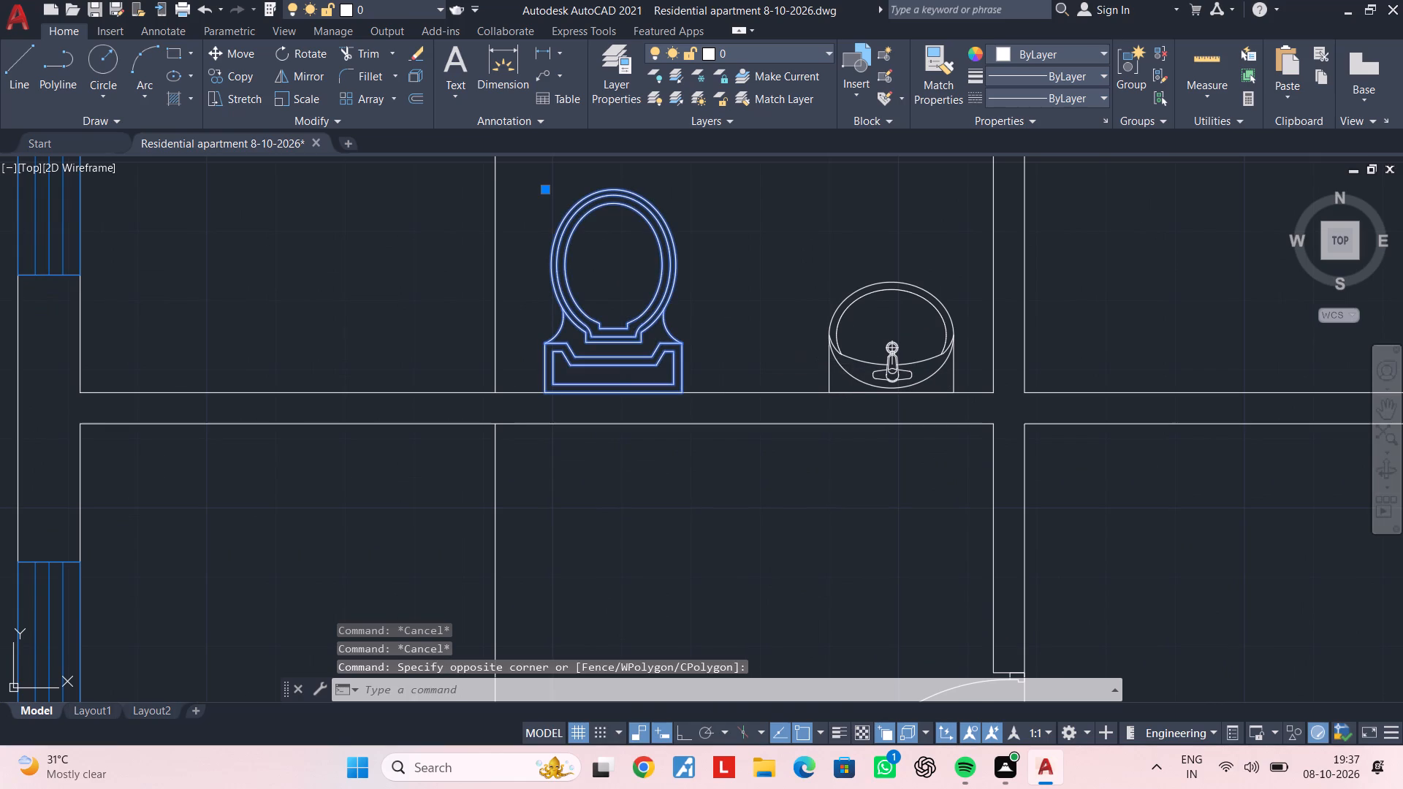
type("mi")
key("space")
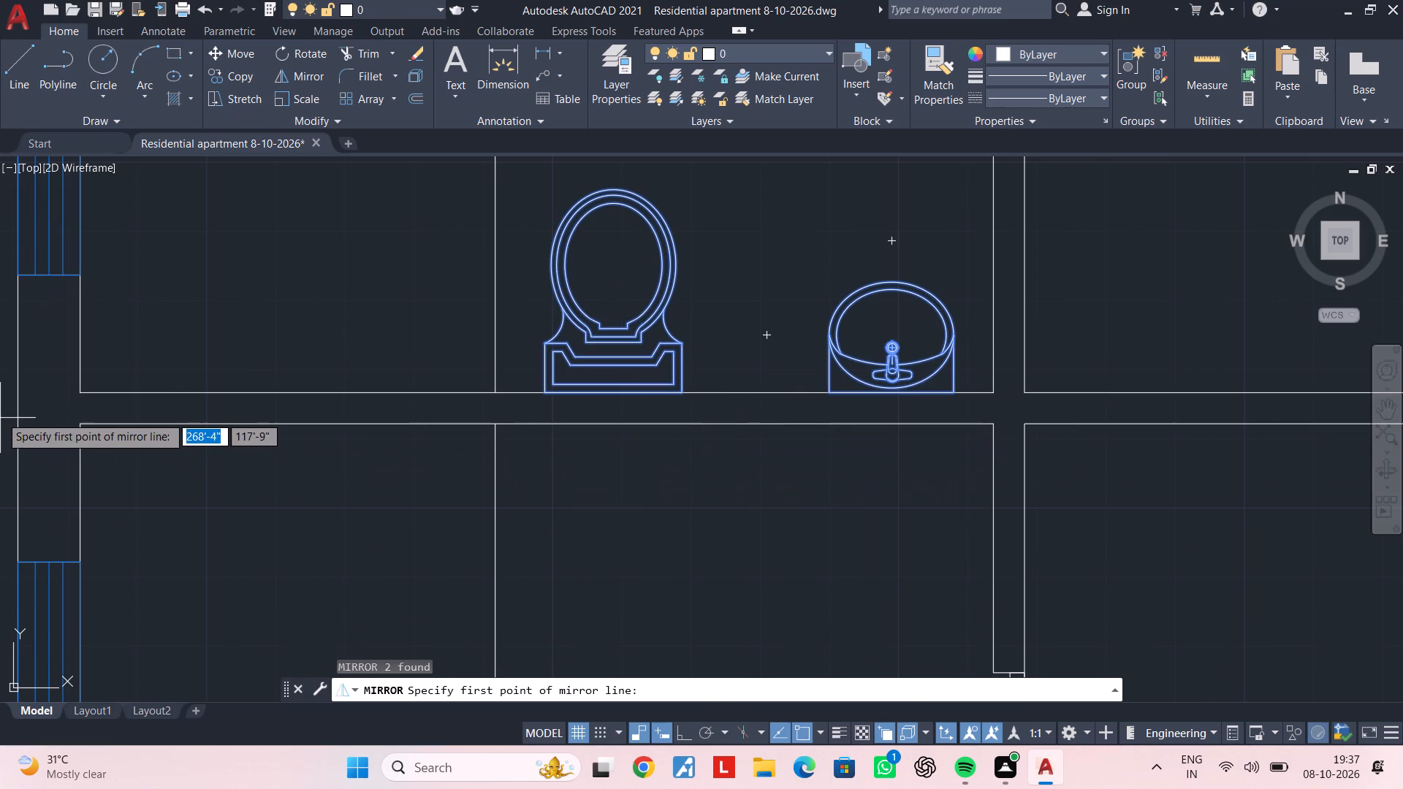
left_click(17, 411)
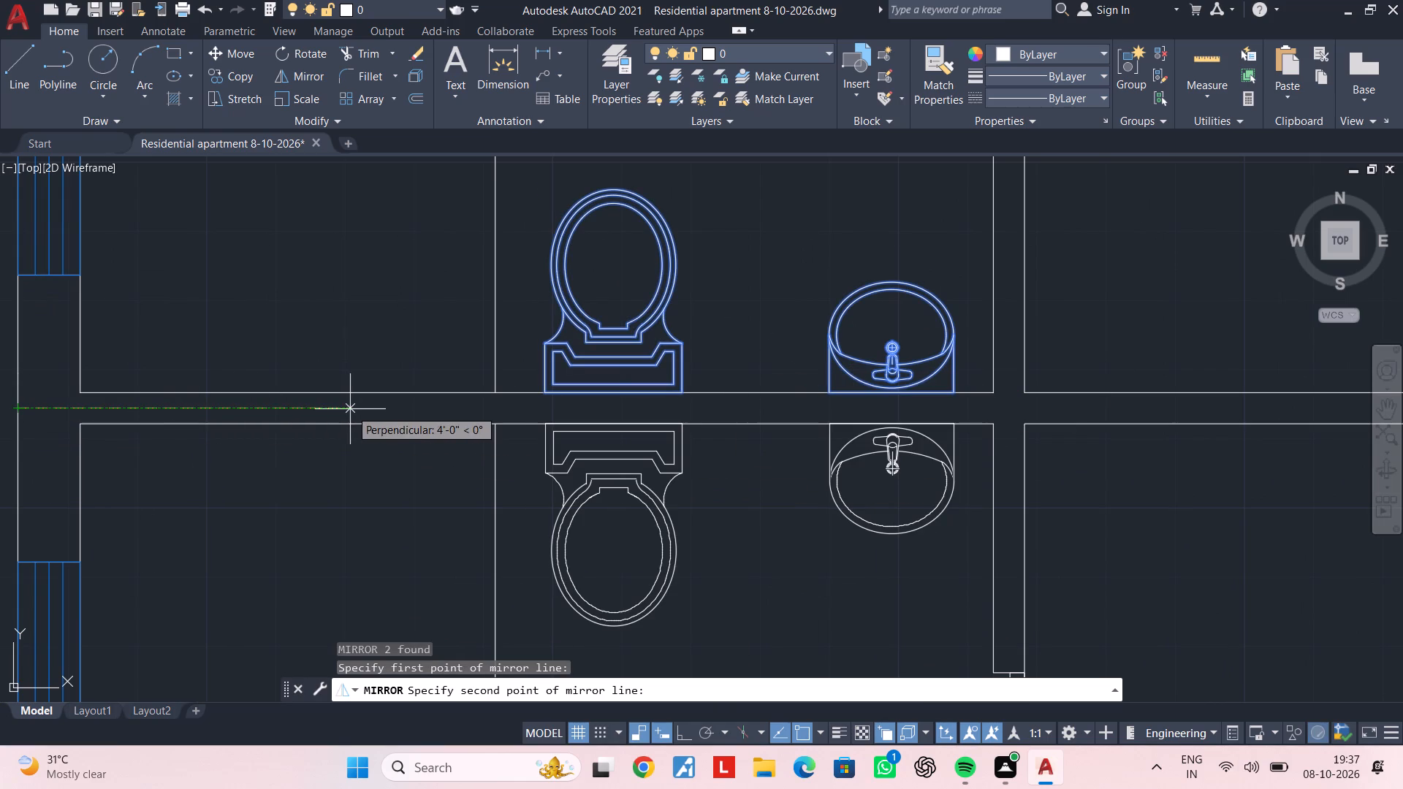
left_click(354, 409)
left_click_drag(405, 473, 354, 409)
key("Escape")
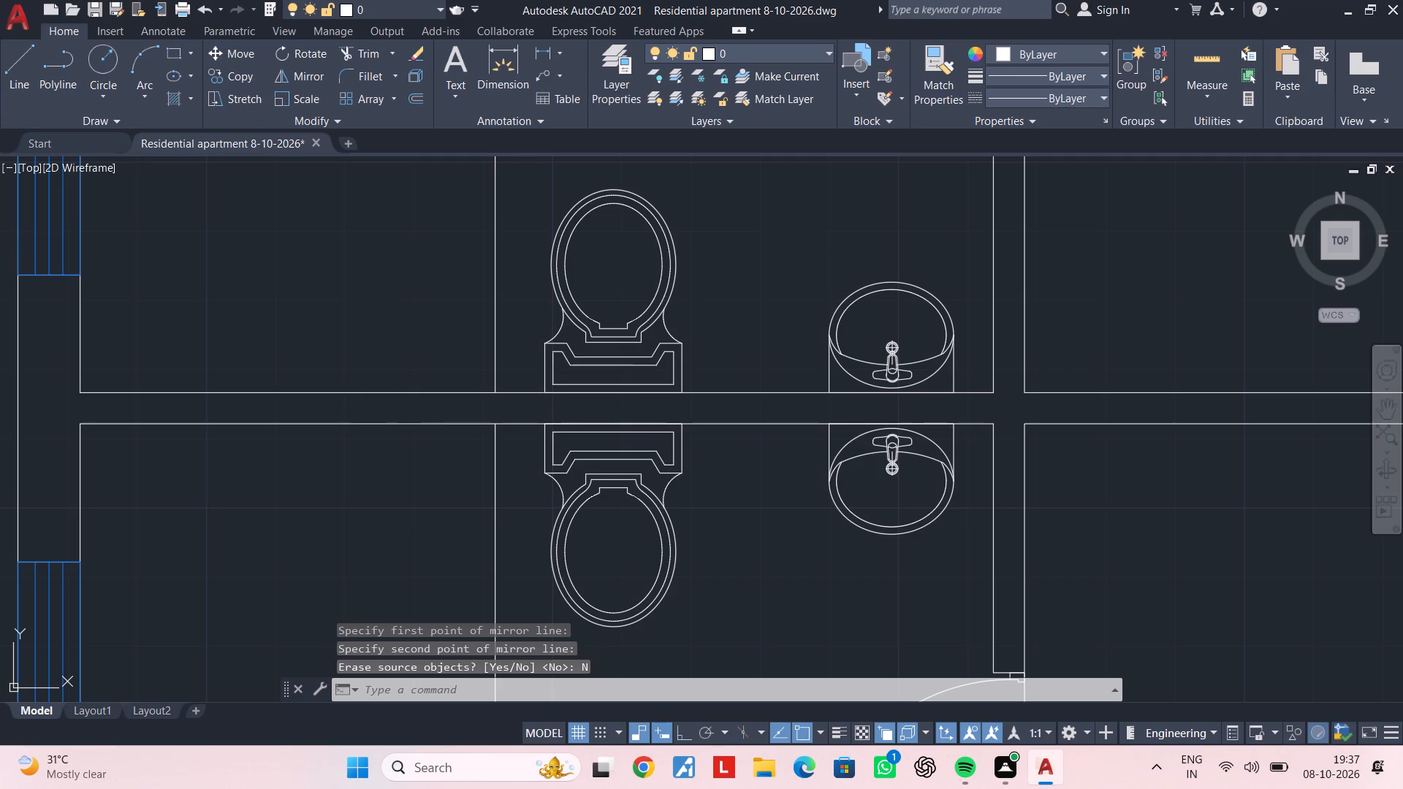
Delete the leftover sofa block in the middle plan's southeast room.
scroll(743, 451, "down", 2)
middle_click_drag(744, 446, 631, 401)
key("Escape")
key("Escape")
scroll(797, 441, "down", 1)
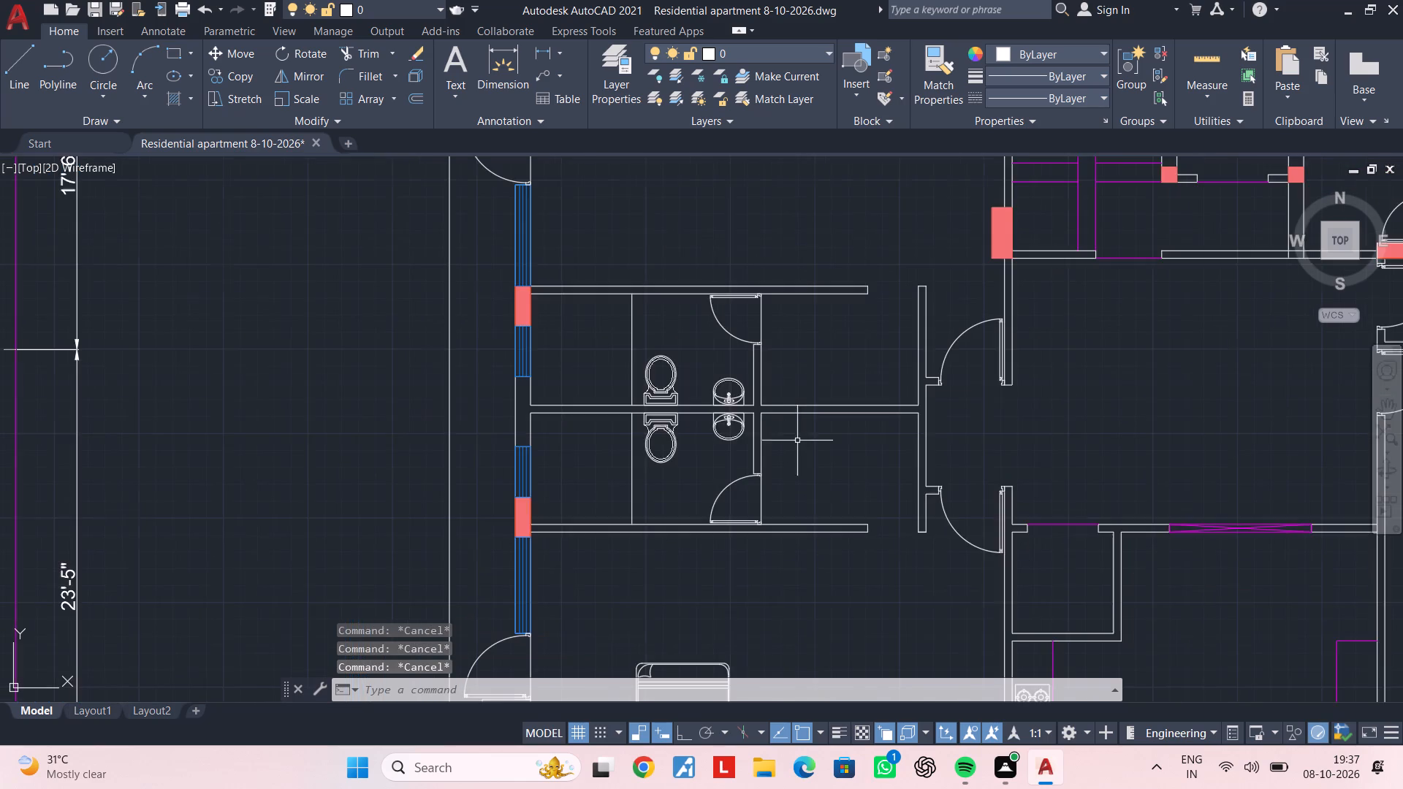
middle_click_drag(801, 436, 664, 400)
key("Escape")
key("Escape")
key("Escape")
key("Escape")
key("Escape")
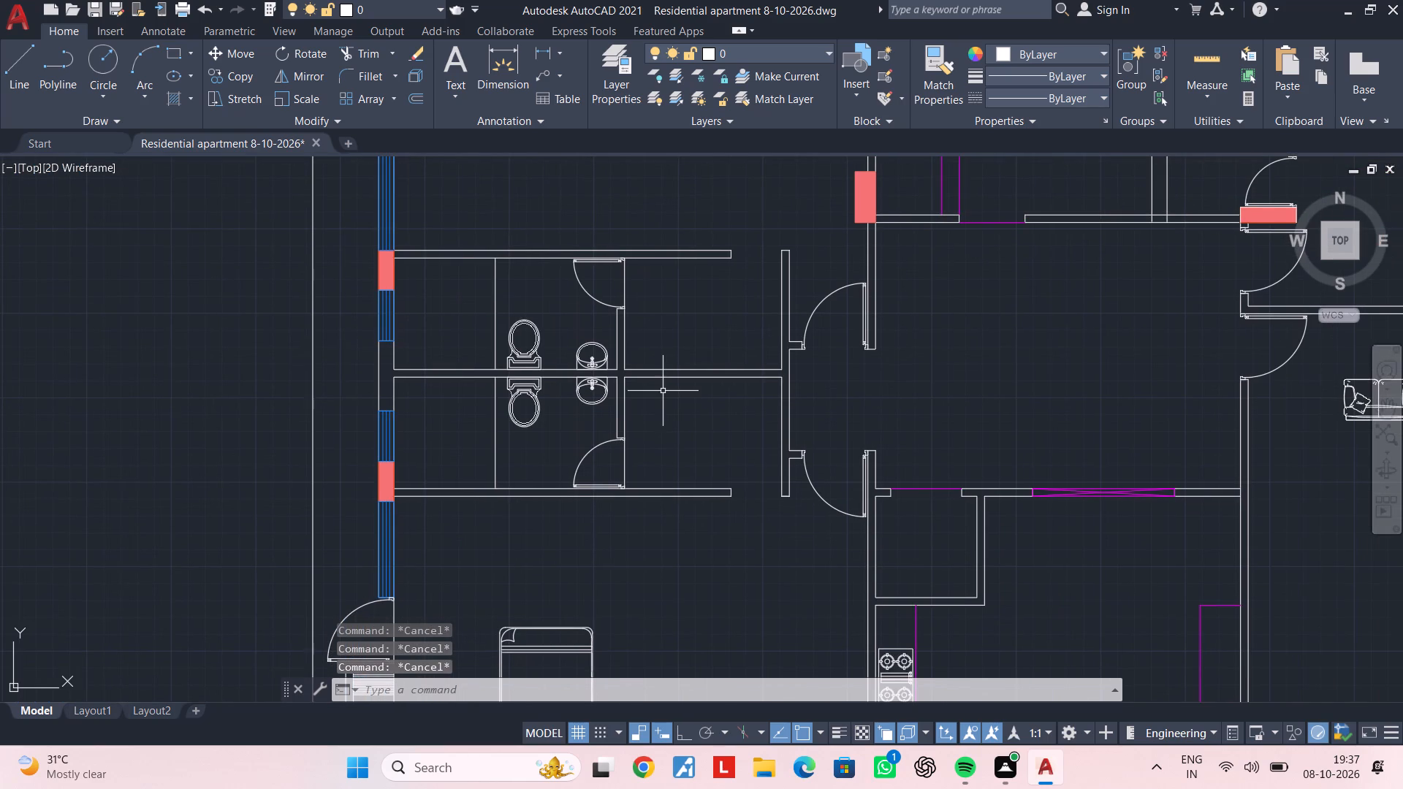
middle_click_drag(696, 427, 668, 301)
scroll(664, 363, "down", 2)
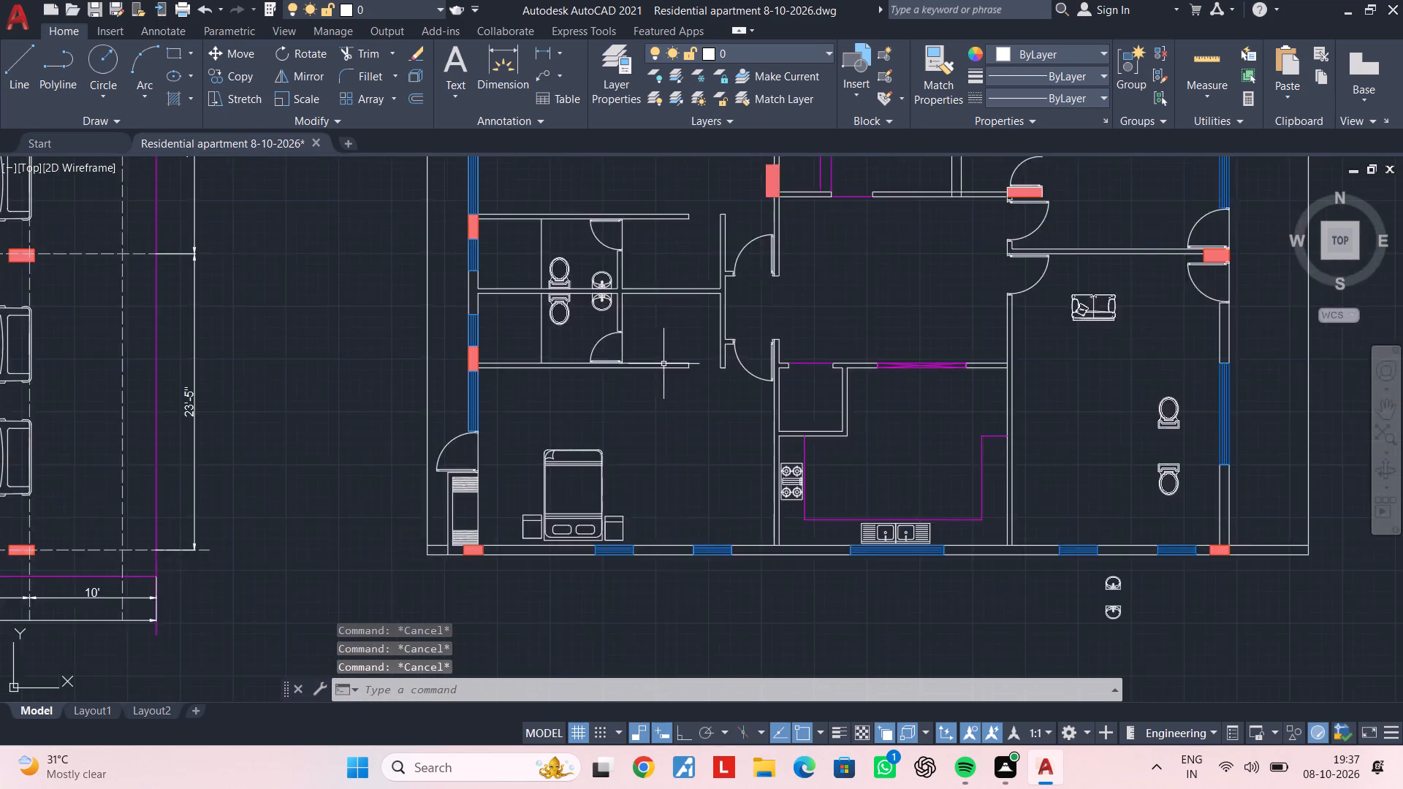
middle_click_drag(664, 364, 561, 382)
scroll(879, 364, "up", 2)
left_click_drag(809, 299, 776, 329)
left_click(709, 359)
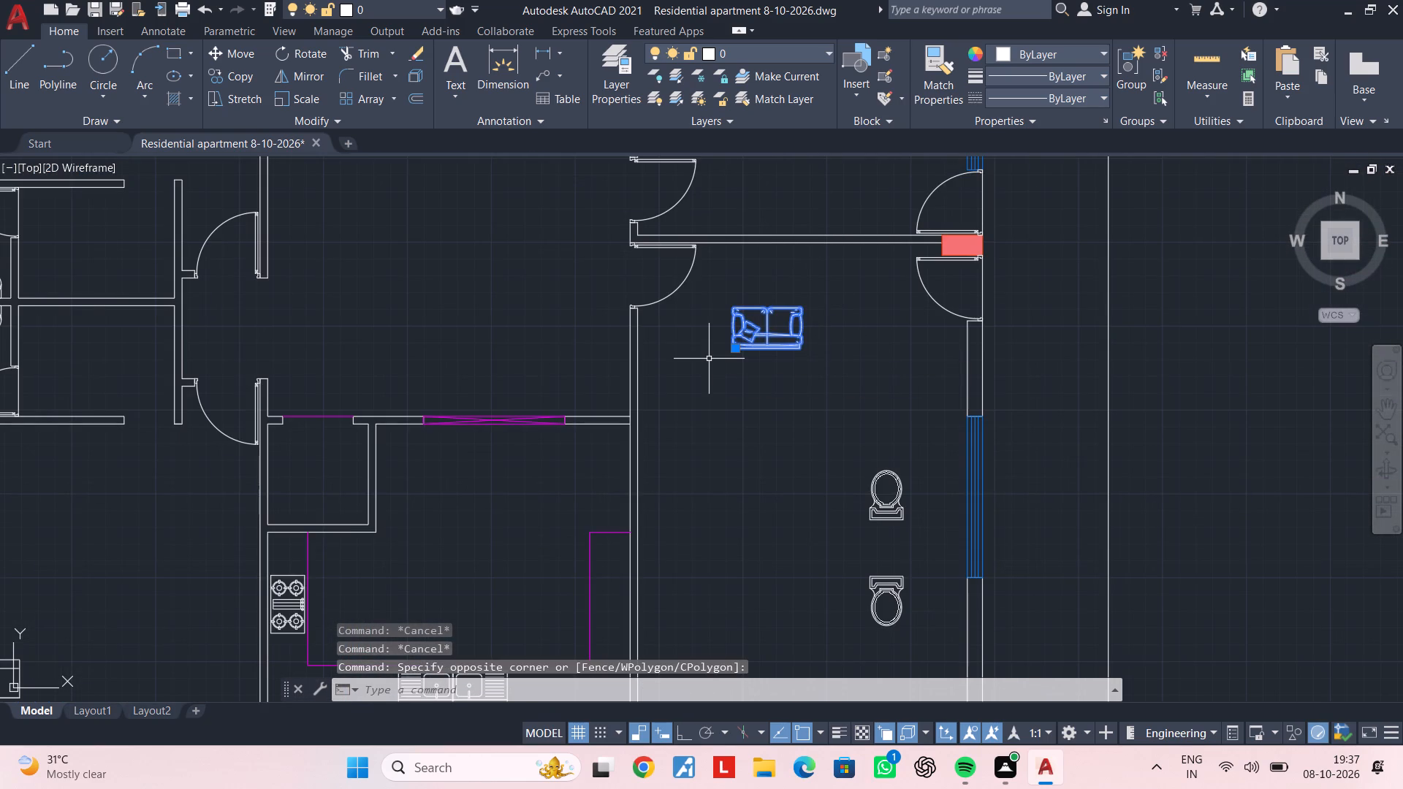
key("Delete")
Delete the two leftover toilets in the southeast room.
left_click(907, 481)
left_click(801, 552)
key("Delete")
middle_click_drag(874, 506, 872, 405)
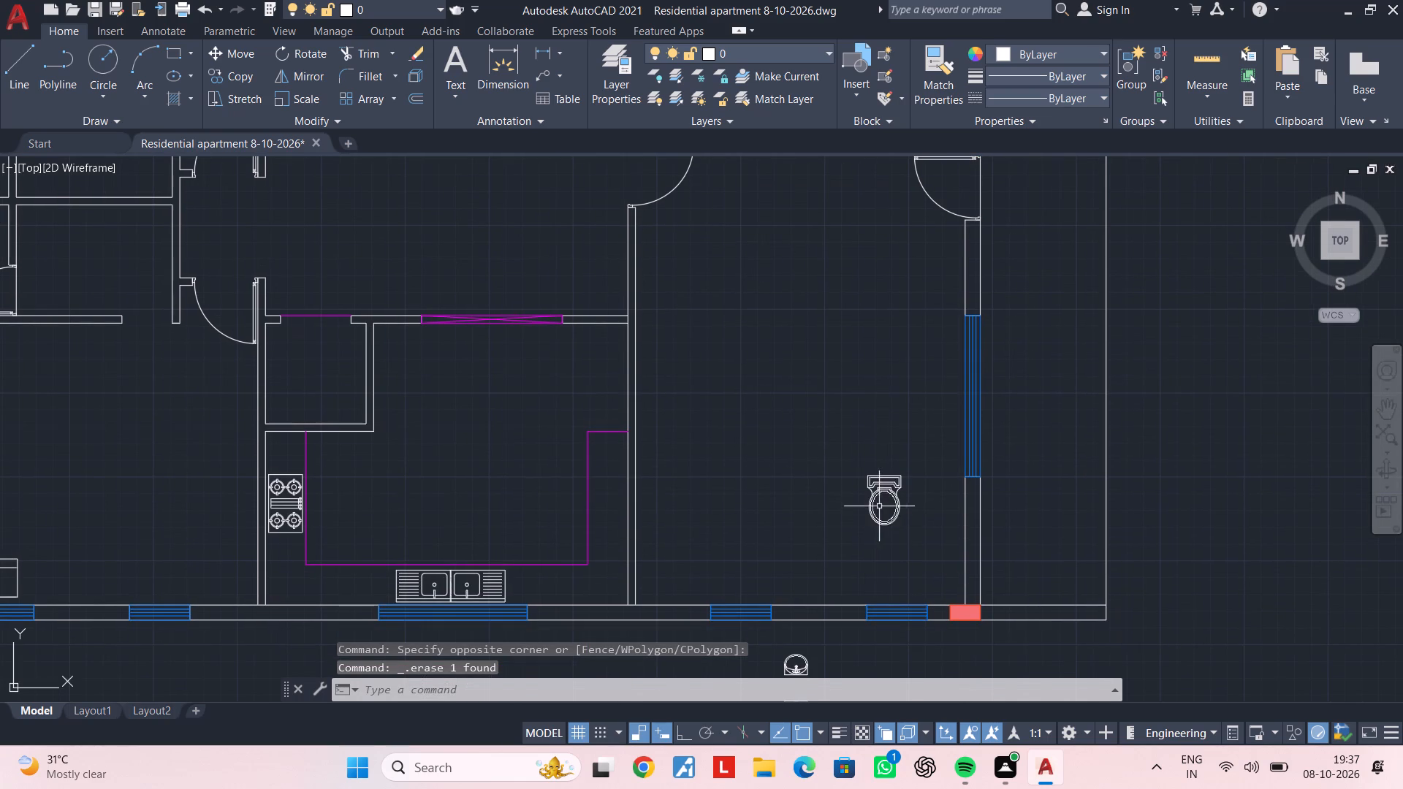
left_click(881, 504)
key("Delete")
middle_click_drag(845, 517, 845, 508)
key("Delete")
left_click(838, 486)
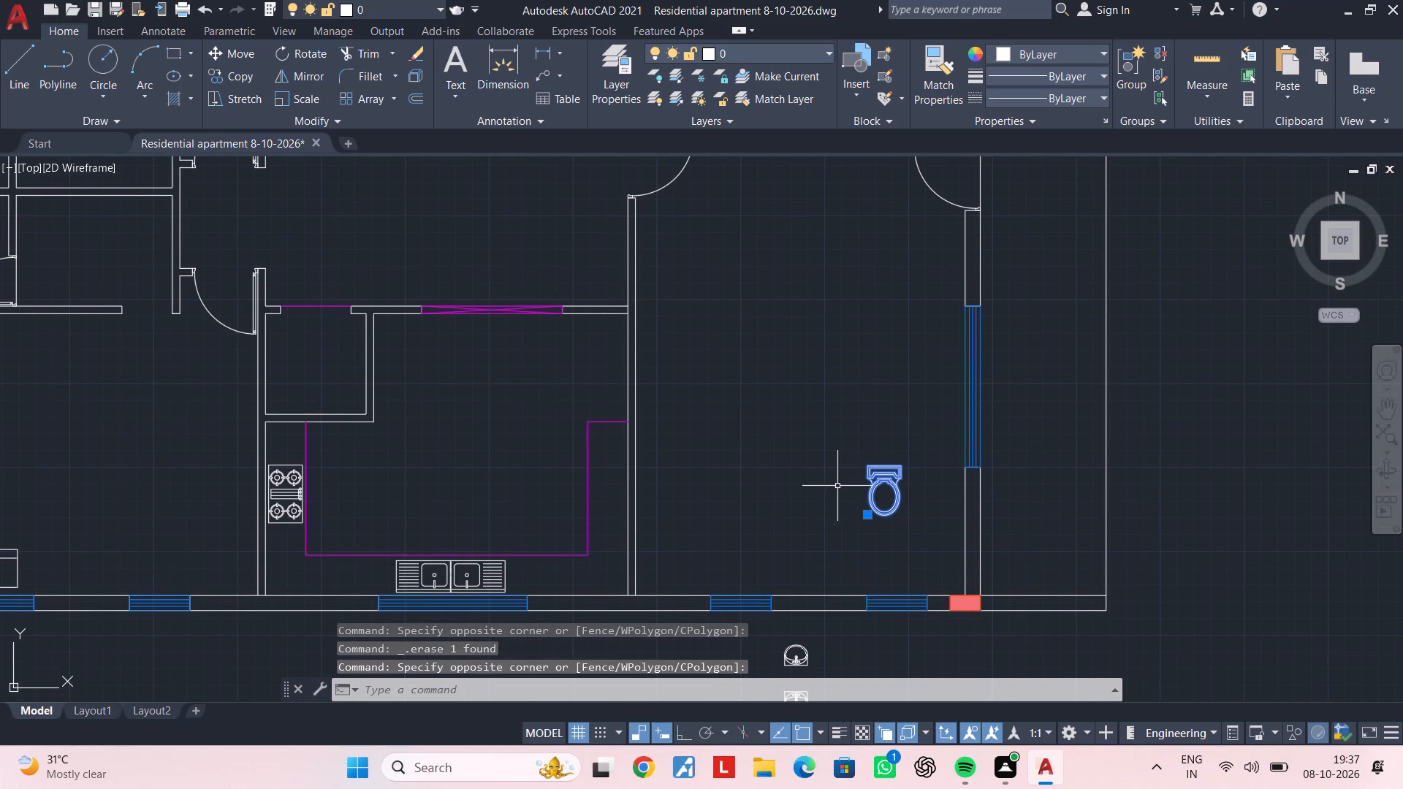
key("Delete")
Delete the two spare washbasins lying outside the plan's south wall.
middle_click_drag(822, 463, 851, 328)
left_click(856, 514)
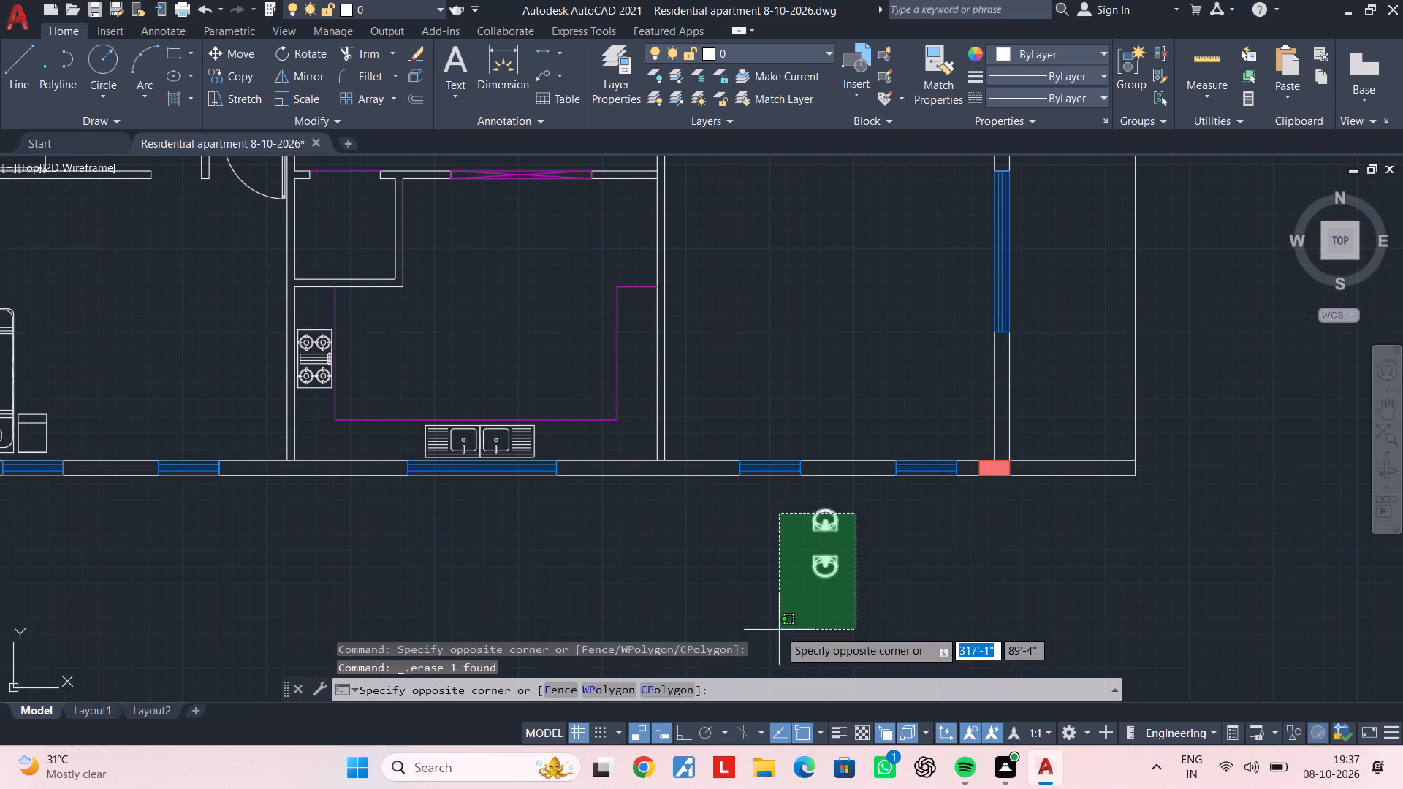
left_click(779, 628)
key("Delete")
Save the drawing.
middle_click_drag(759, 548, 771, 609)
middle_click_drag(528, 381, 611, 494)
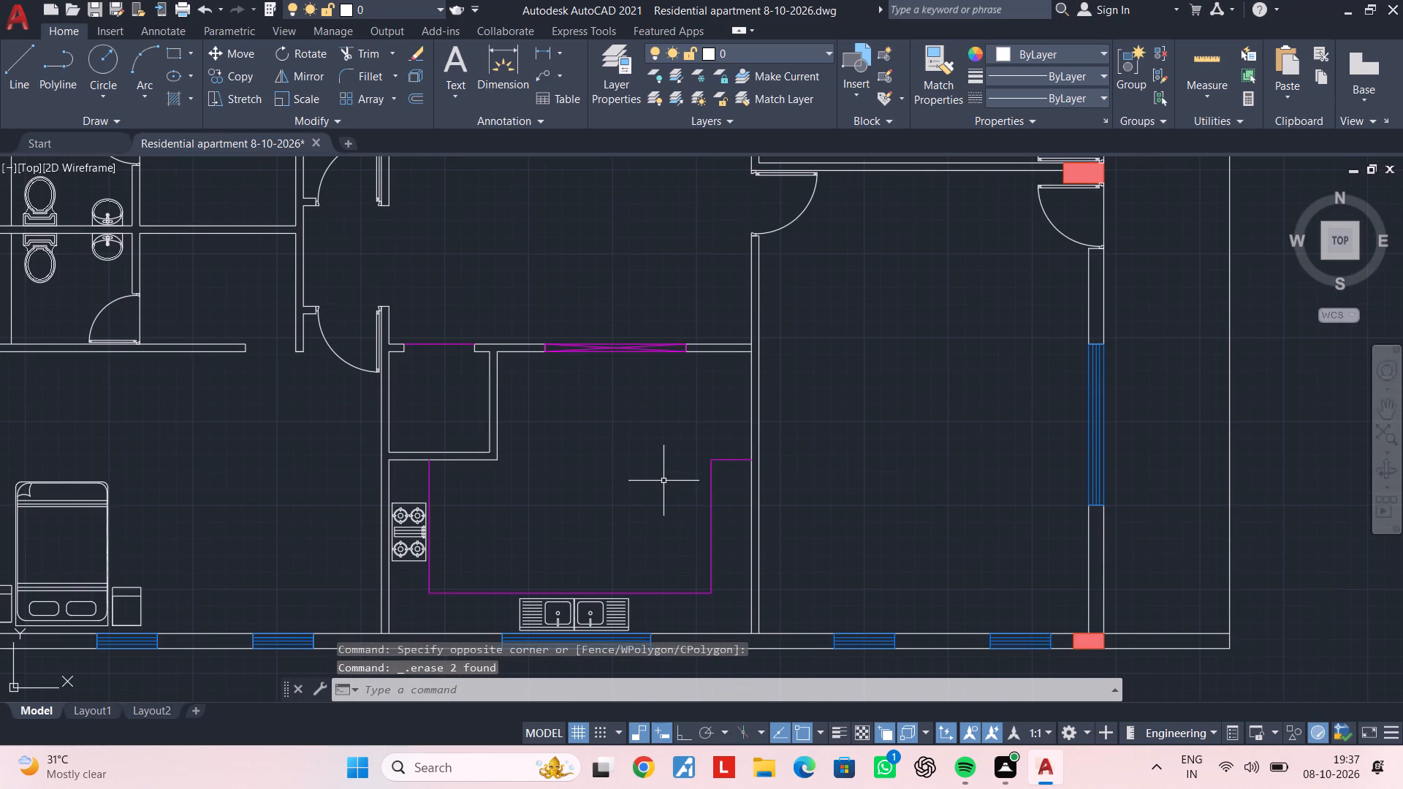
key("ctrl+s")
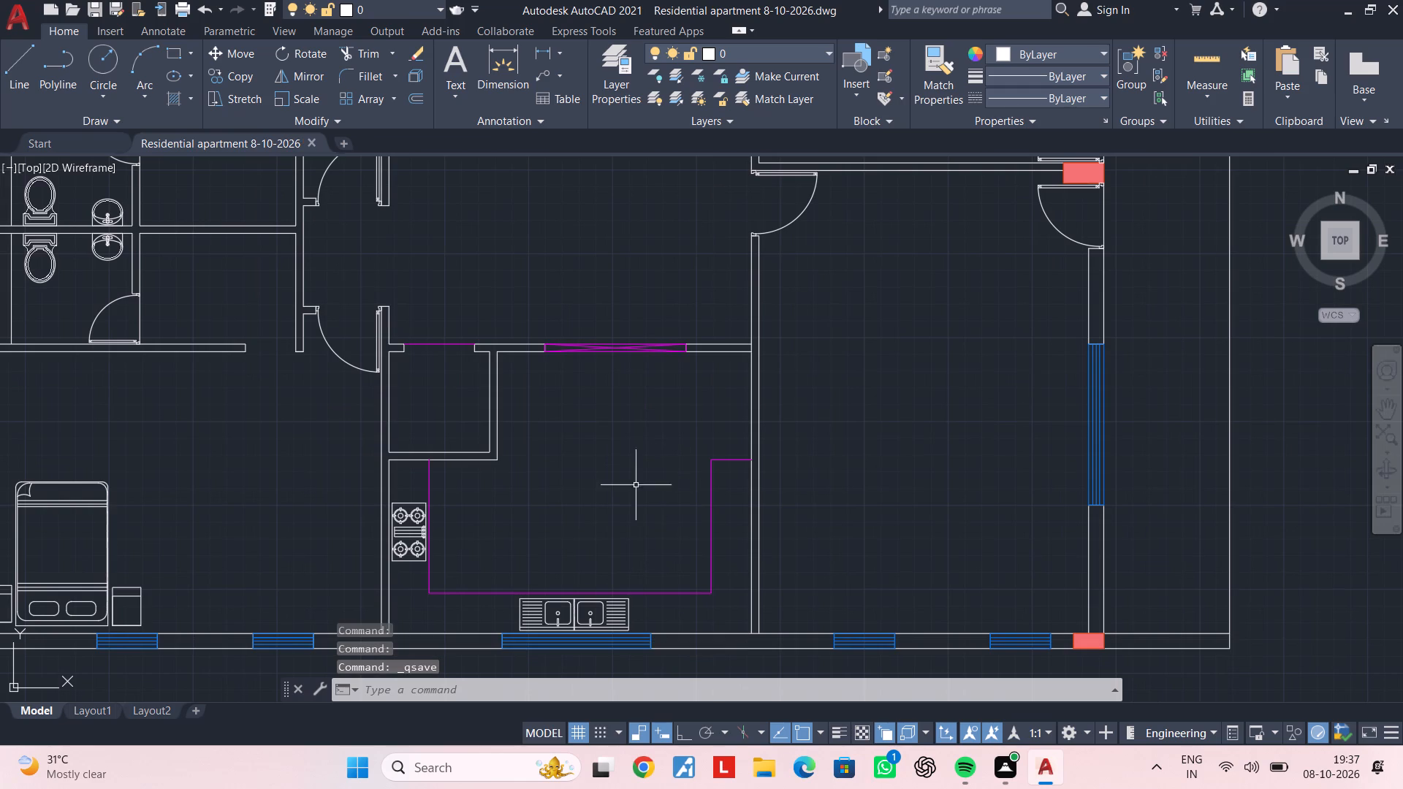
Examine the kitchen with its stove and sink, and the two spaces just east of the west-side bathrooms.
middle_click_drag(625, 489, 788, 455)
middle_click_drag(753, 441, 758, 479)
key("Escape")
key("Escape")
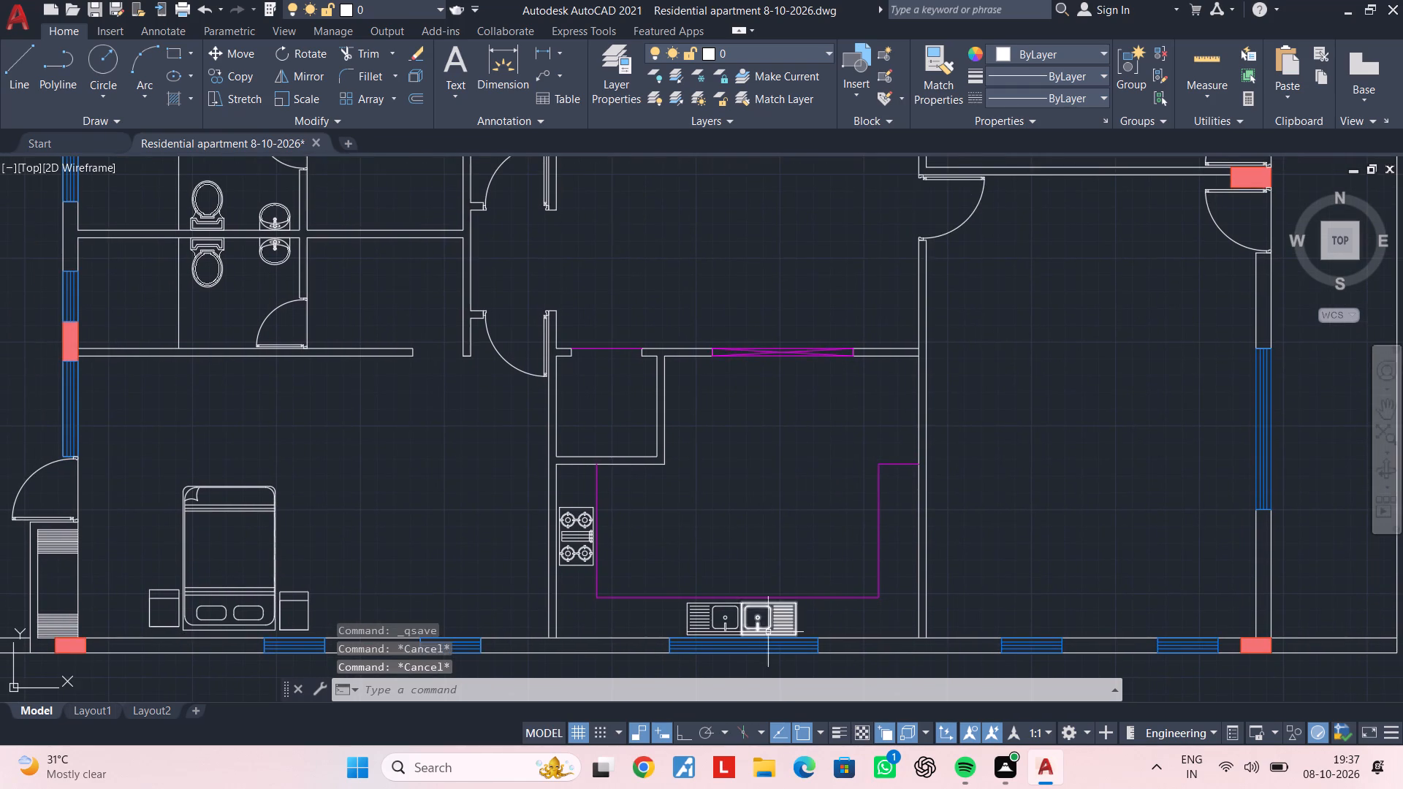
scroll(763, 629, "up", 4)
scroll(758, 628, "down", 3)
middle_click_drag(763, 598, 786, 567)
key("Escape")
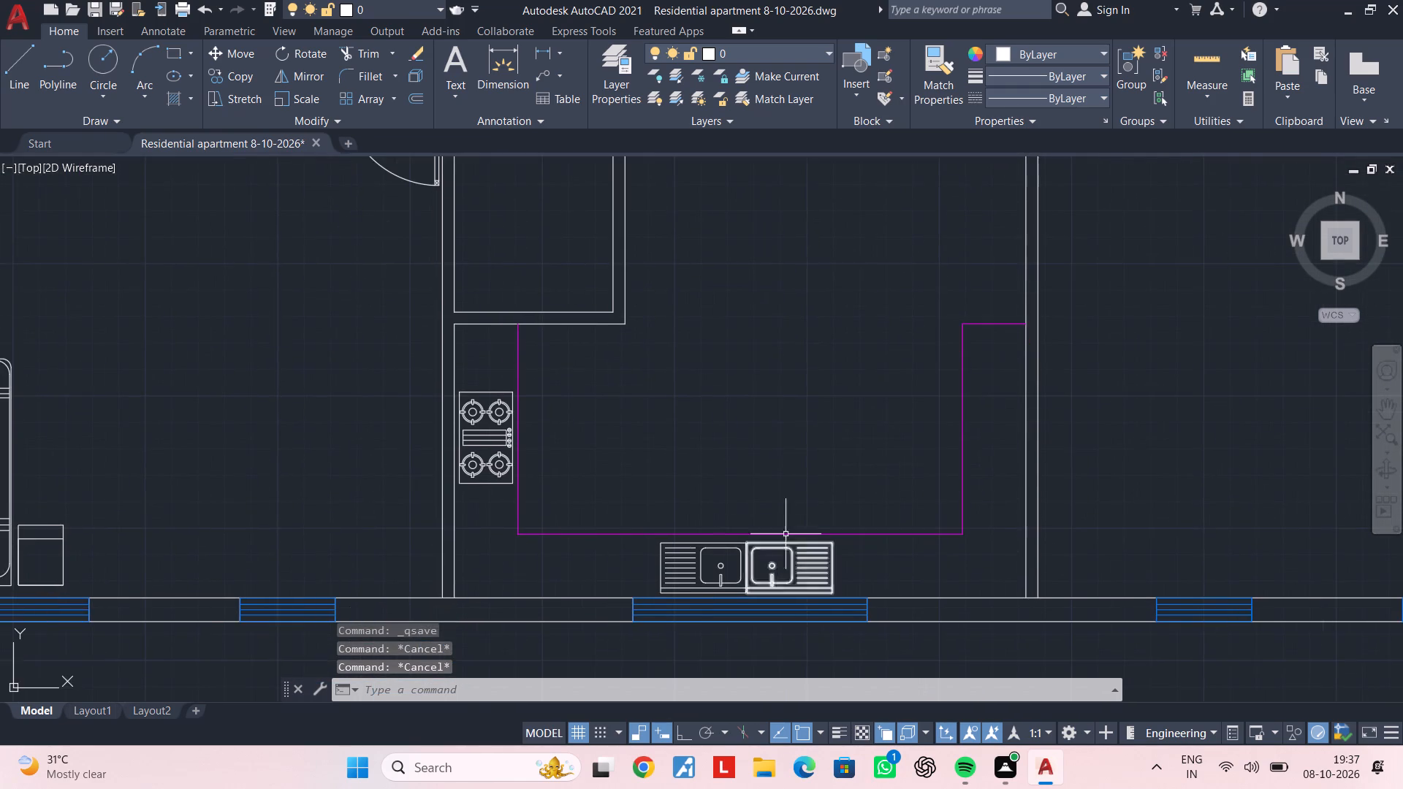
key("Escape")
middle_click_drag(739, 415, 740, 551)
key("Escape")
key("Escape")
scroll(728, 461, "down", 2)
middle_click_drag(728, 461, 729, 516)
middle_click_drag(717, 456, 730, 525)
middle_click_drag(634, 457, 730, 499)
key("Escape")
key("Escape")
key("Escape")
scroll(658, 427, "up", 2)
middle_click_drag(591, 443, 714, 413)
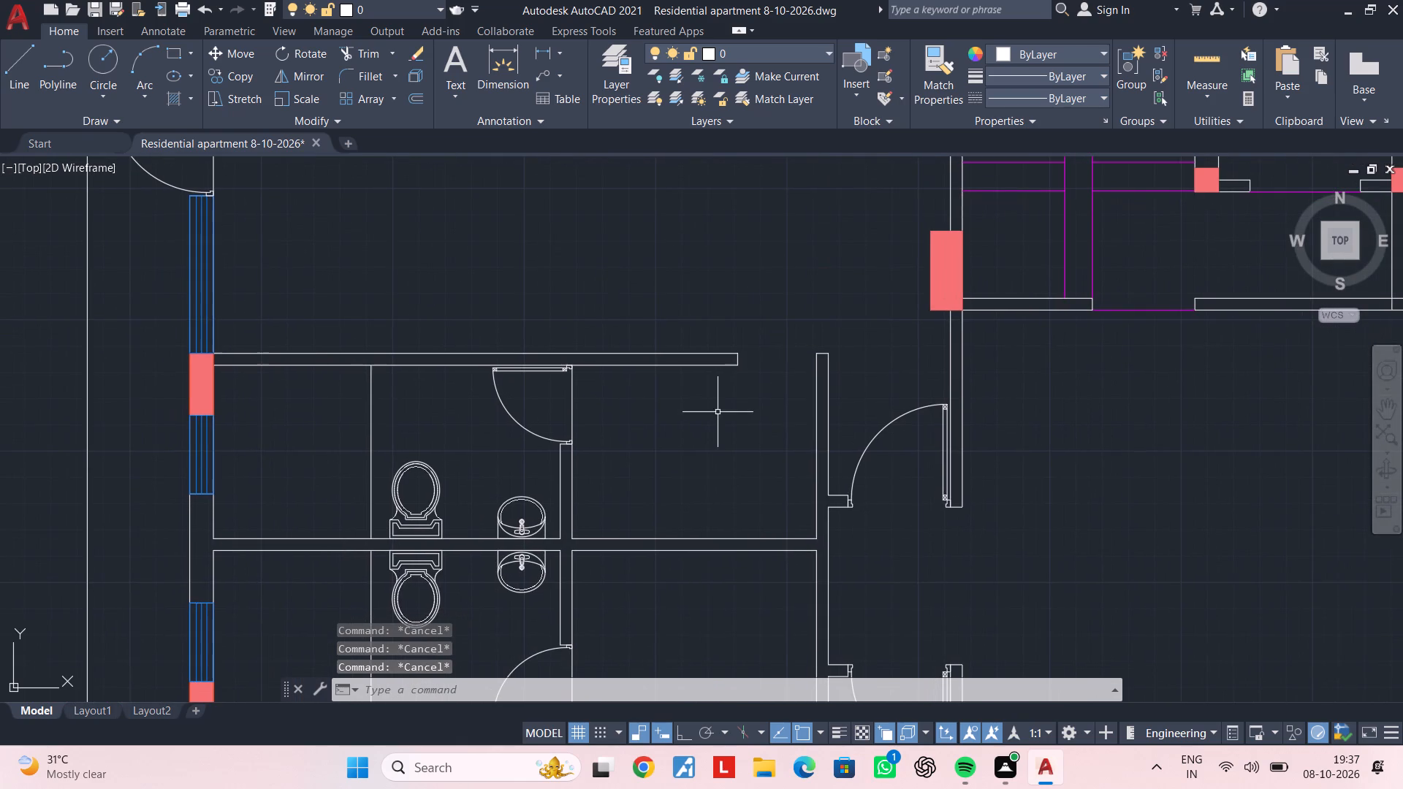
middle_click_drag(762, 434, 785, 297)
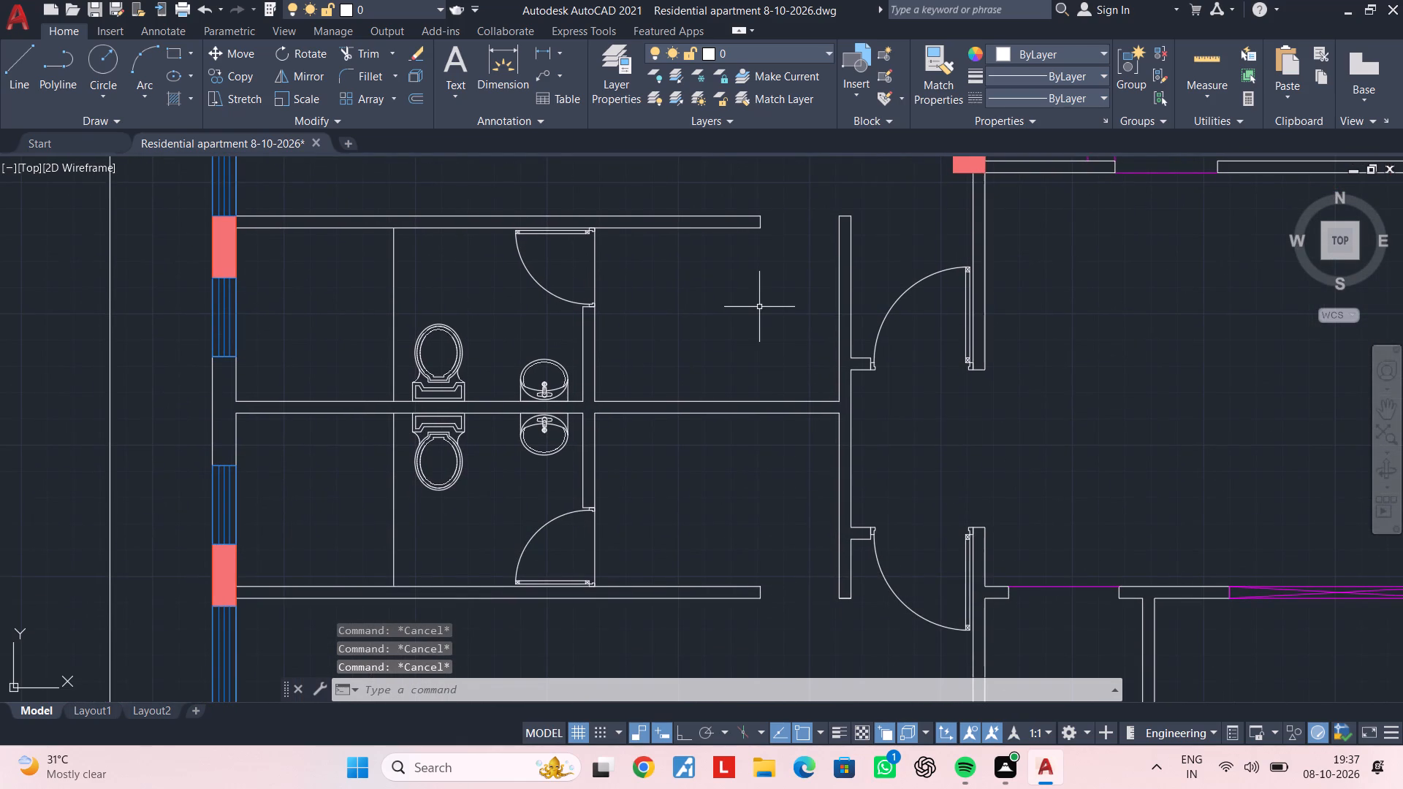
scroll(761, 299, "up", 1)
middle_click_drag(771, 285, 719, 425)
key("Escape")
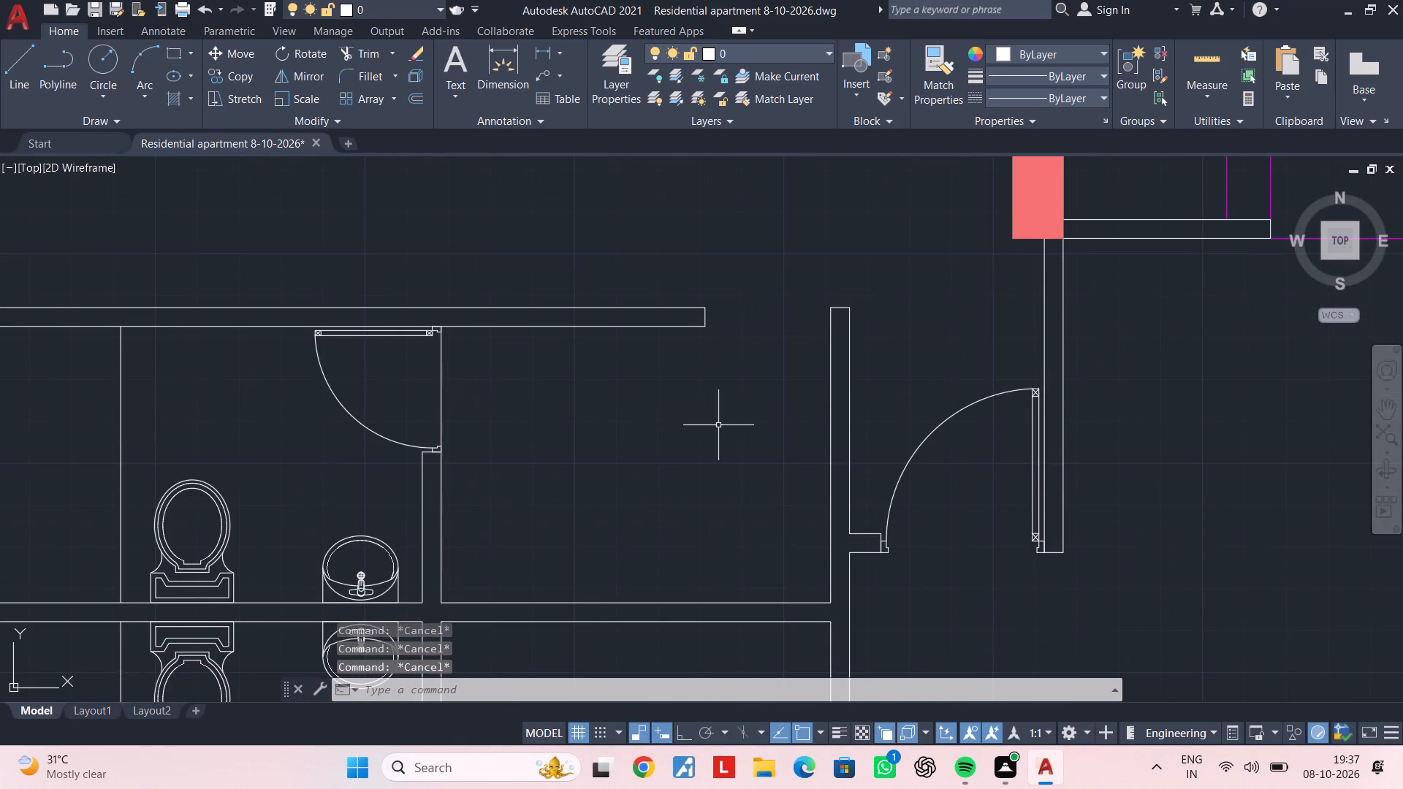
key("Escape")
middle_click_drag(675, 415, 722, 319)
key("Escape")
middle_click_drag(663, 377, 701, 335)
key("Escape")
key("Escape")
key("Escape")
scroll(672, 348, "down", 1)
middle_click_drag(672, 348, 722, 338)
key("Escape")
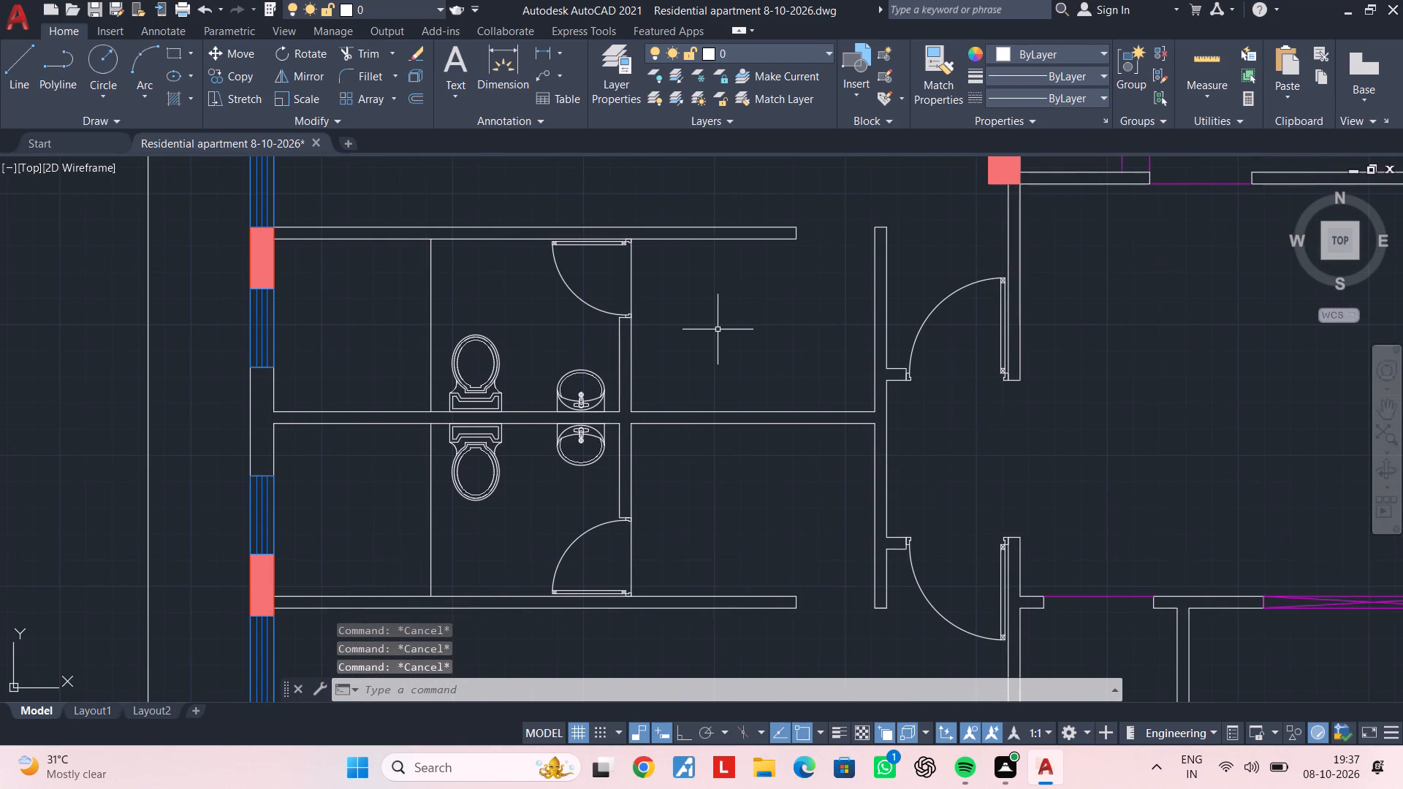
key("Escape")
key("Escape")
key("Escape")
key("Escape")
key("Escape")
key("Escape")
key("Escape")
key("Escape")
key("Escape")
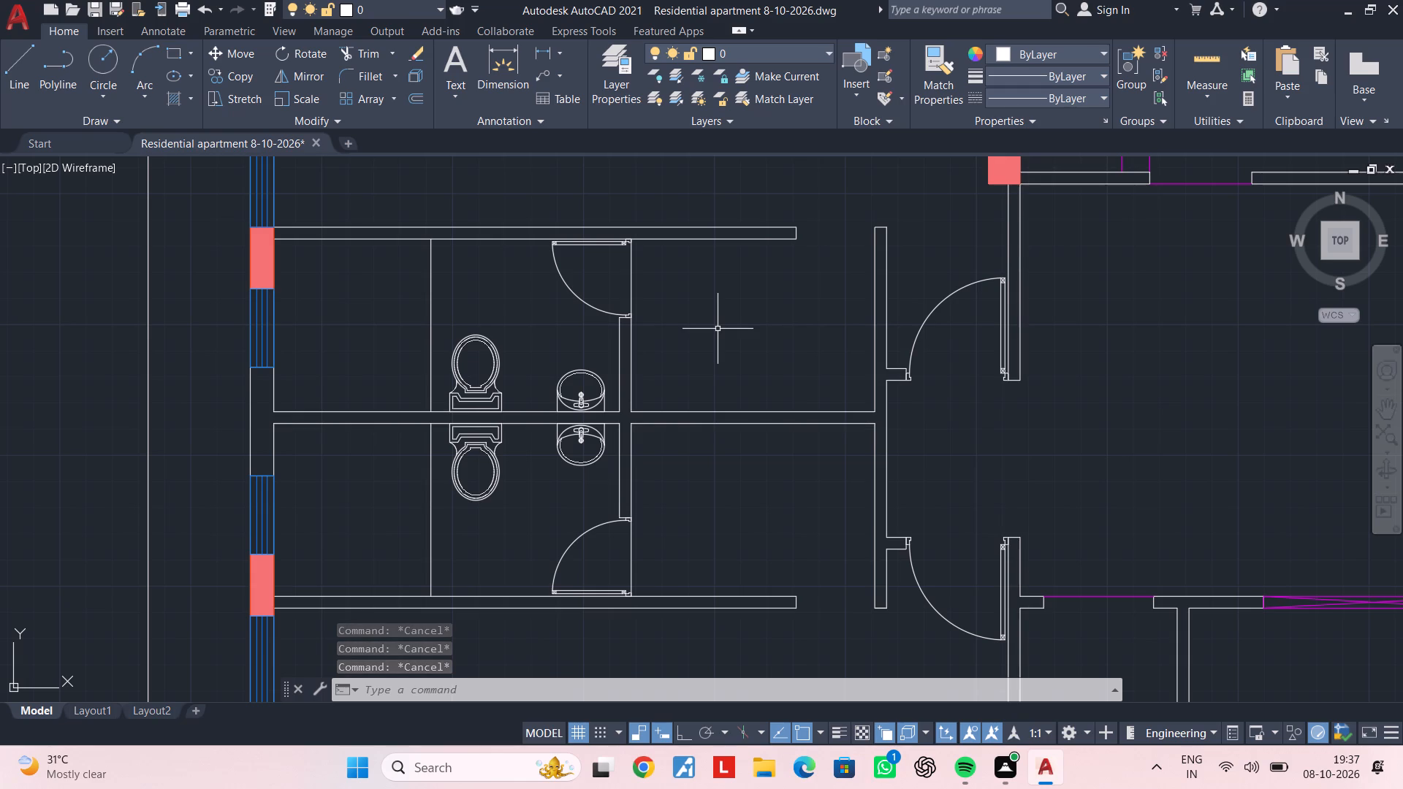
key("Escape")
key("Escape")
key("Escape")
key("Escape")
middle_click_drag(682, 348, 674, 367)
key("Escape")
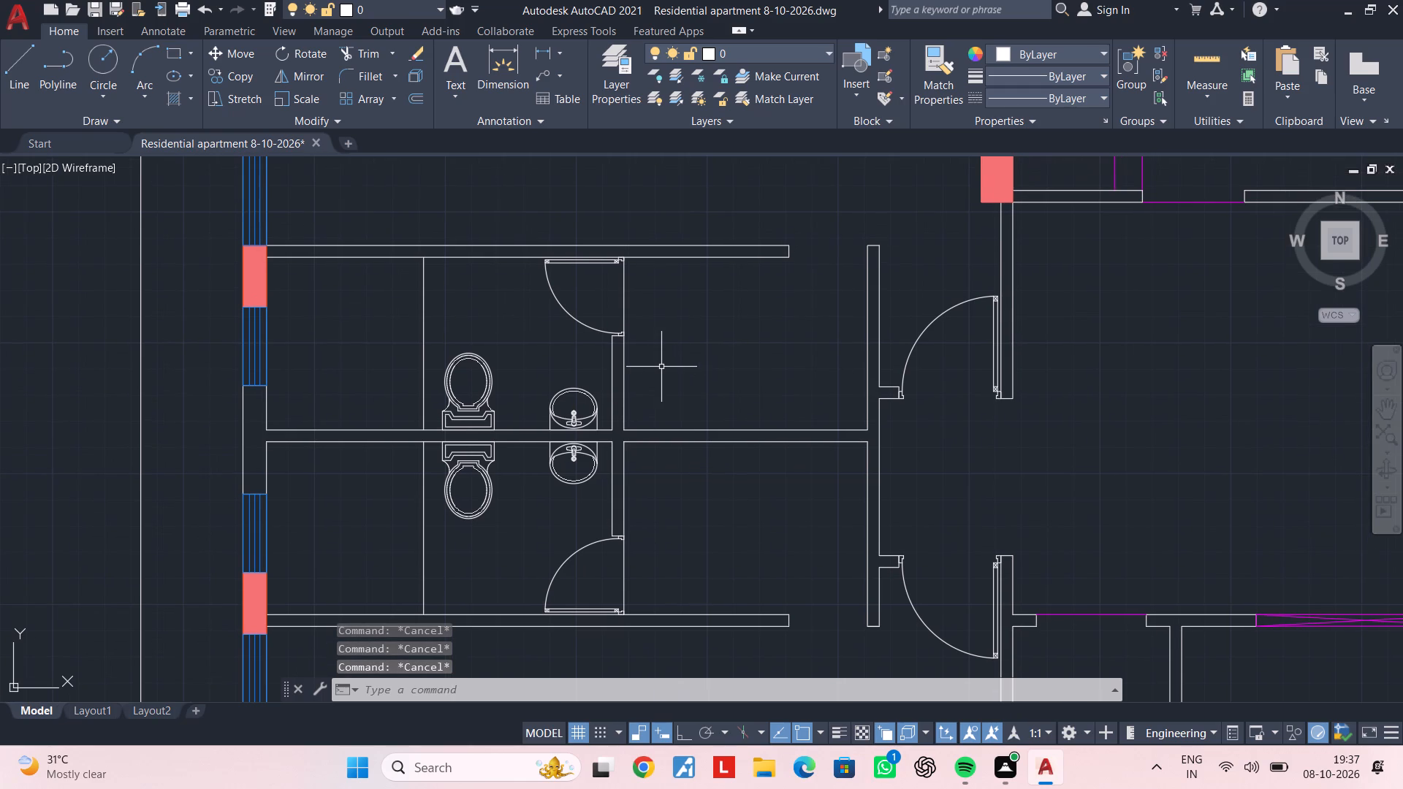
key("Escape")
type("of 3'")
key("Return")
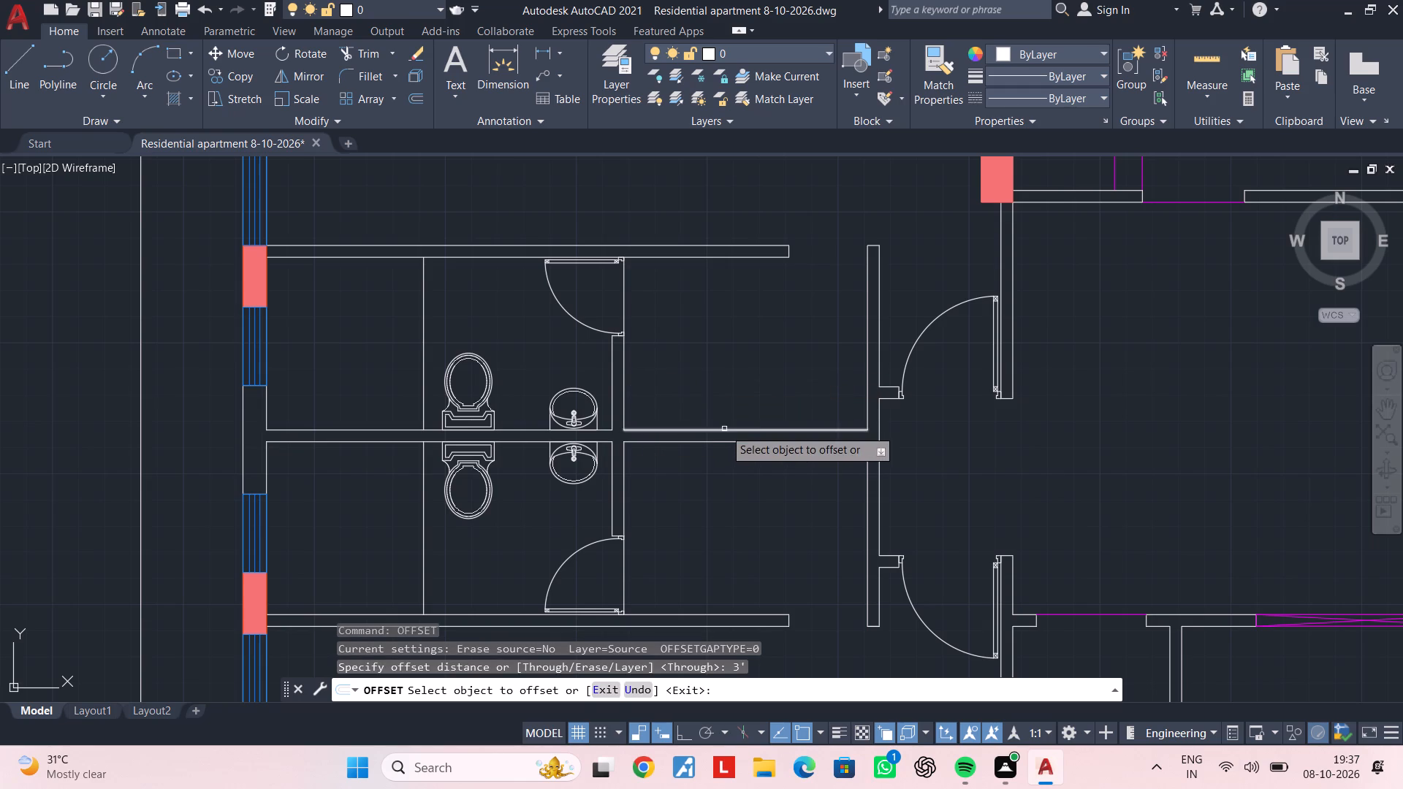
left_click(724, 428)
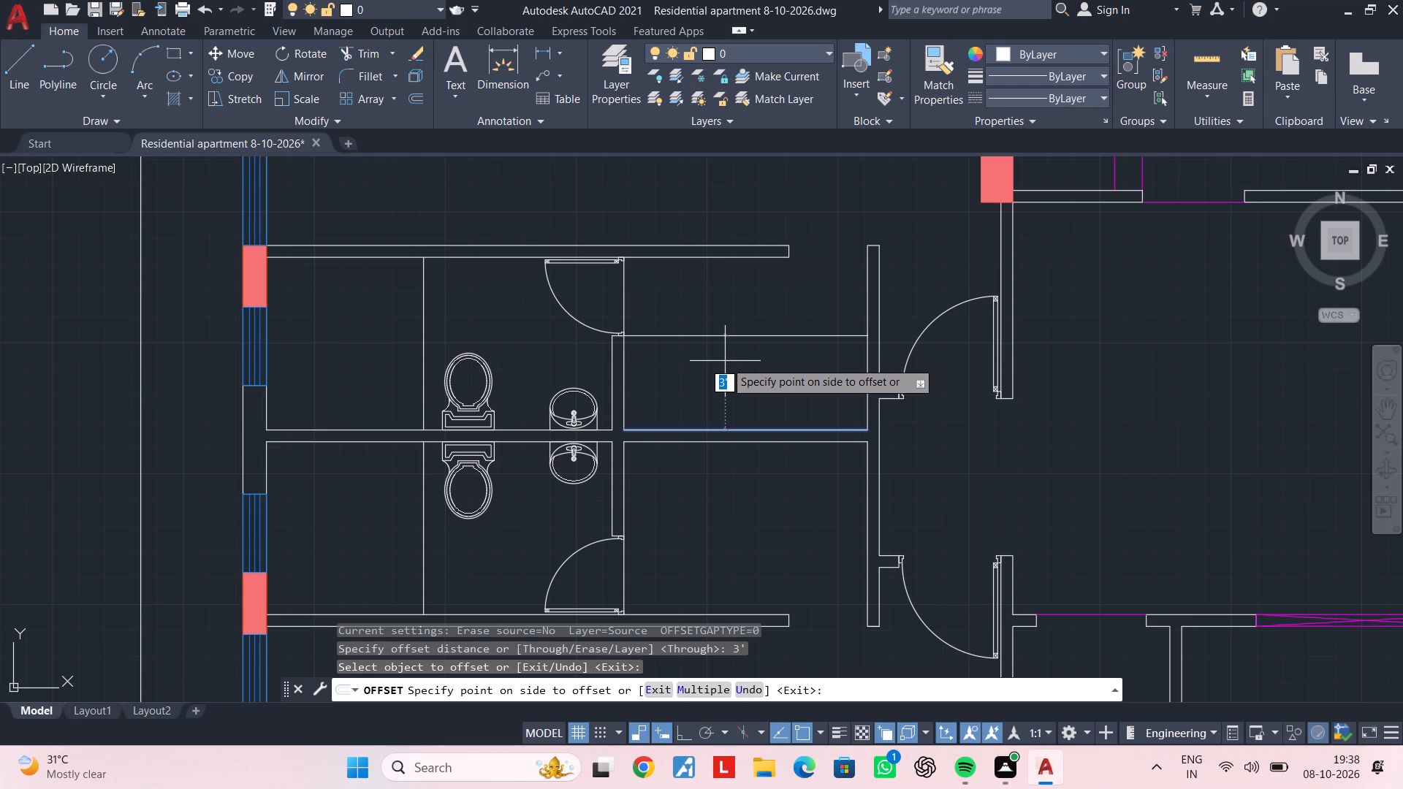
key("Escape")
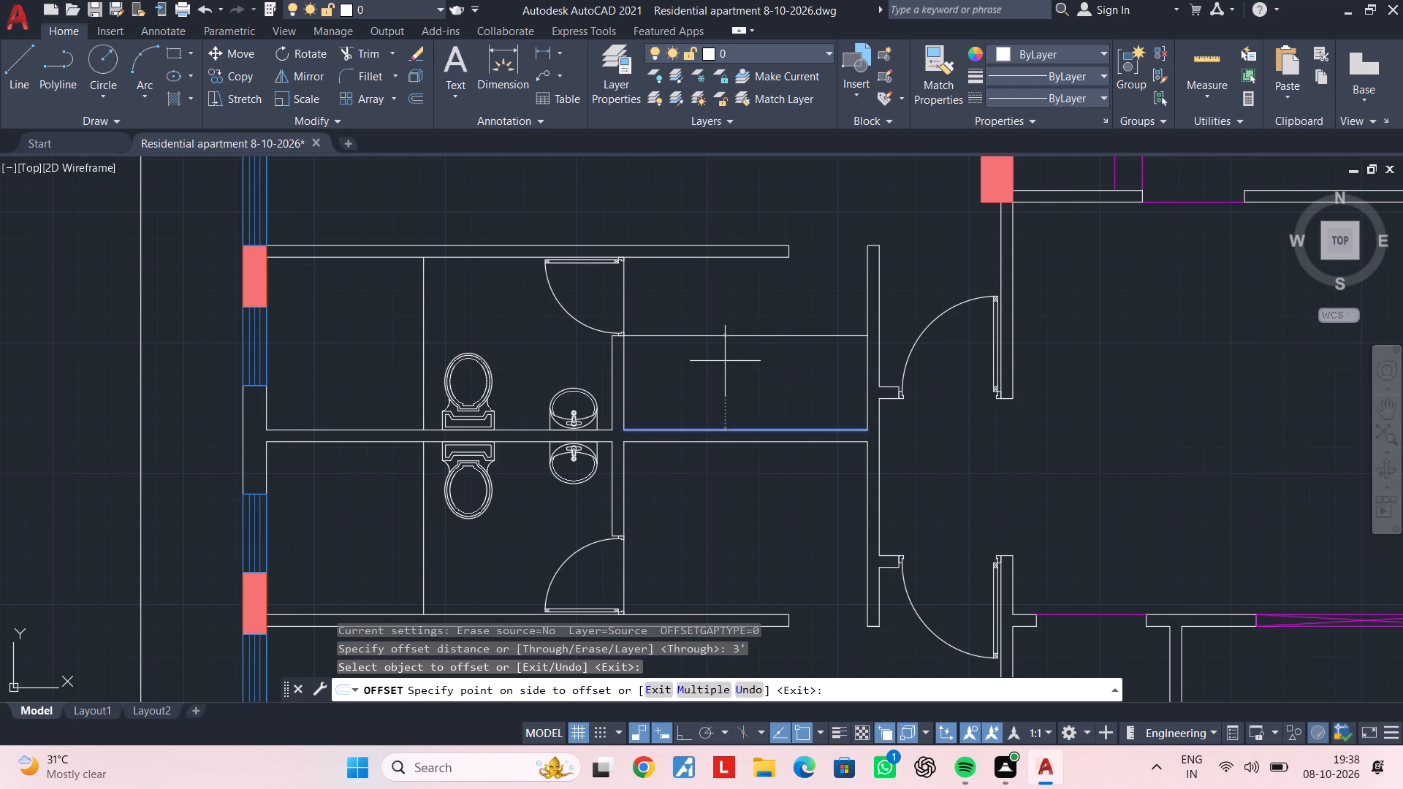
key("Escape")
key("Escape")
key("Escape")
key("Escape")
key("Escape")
Offset both faces of the dividing wall east of the bathrooms by 2', one northward and one southward into the adjoining spaces.
type("of 2'")
key("Return")
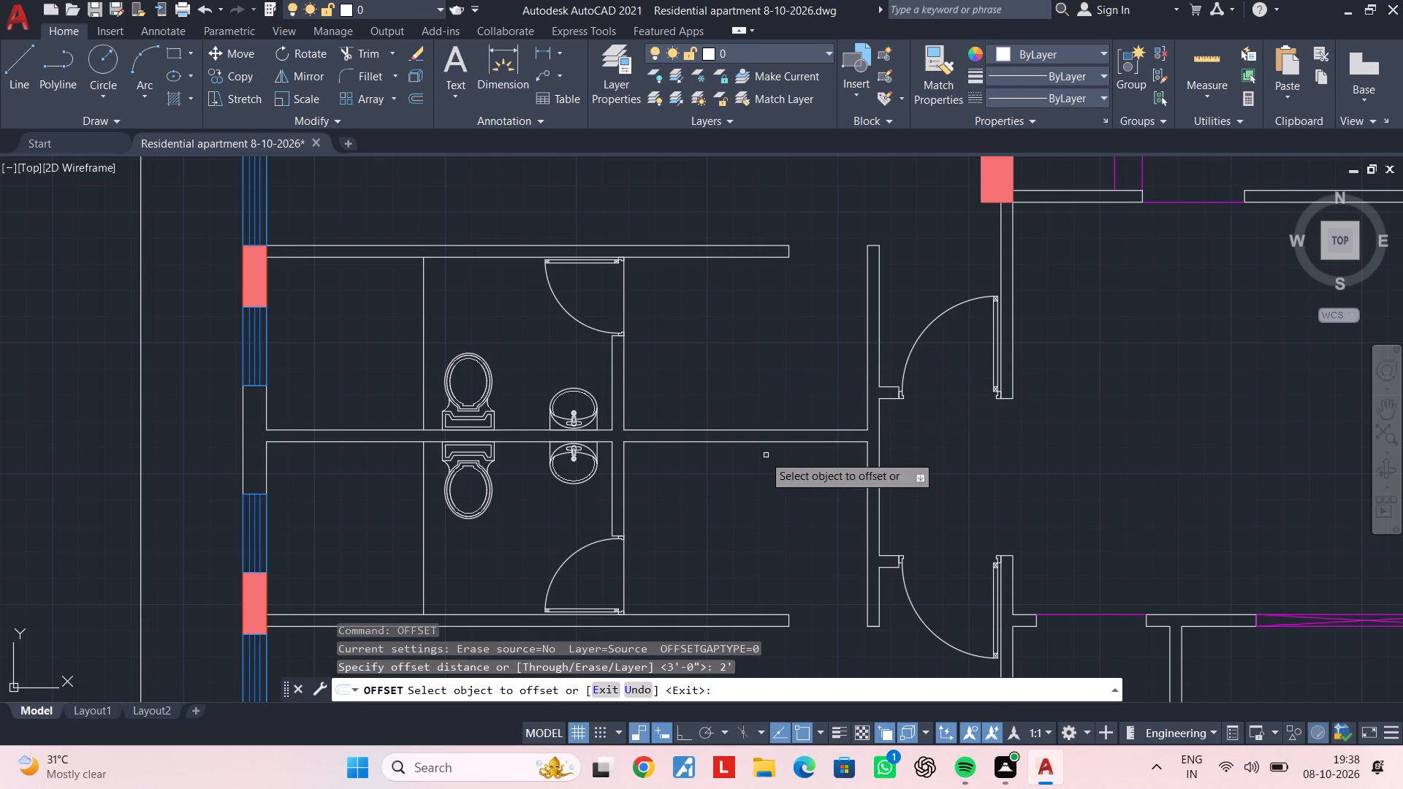
left_click(743, 430)
left_click(745, 384)
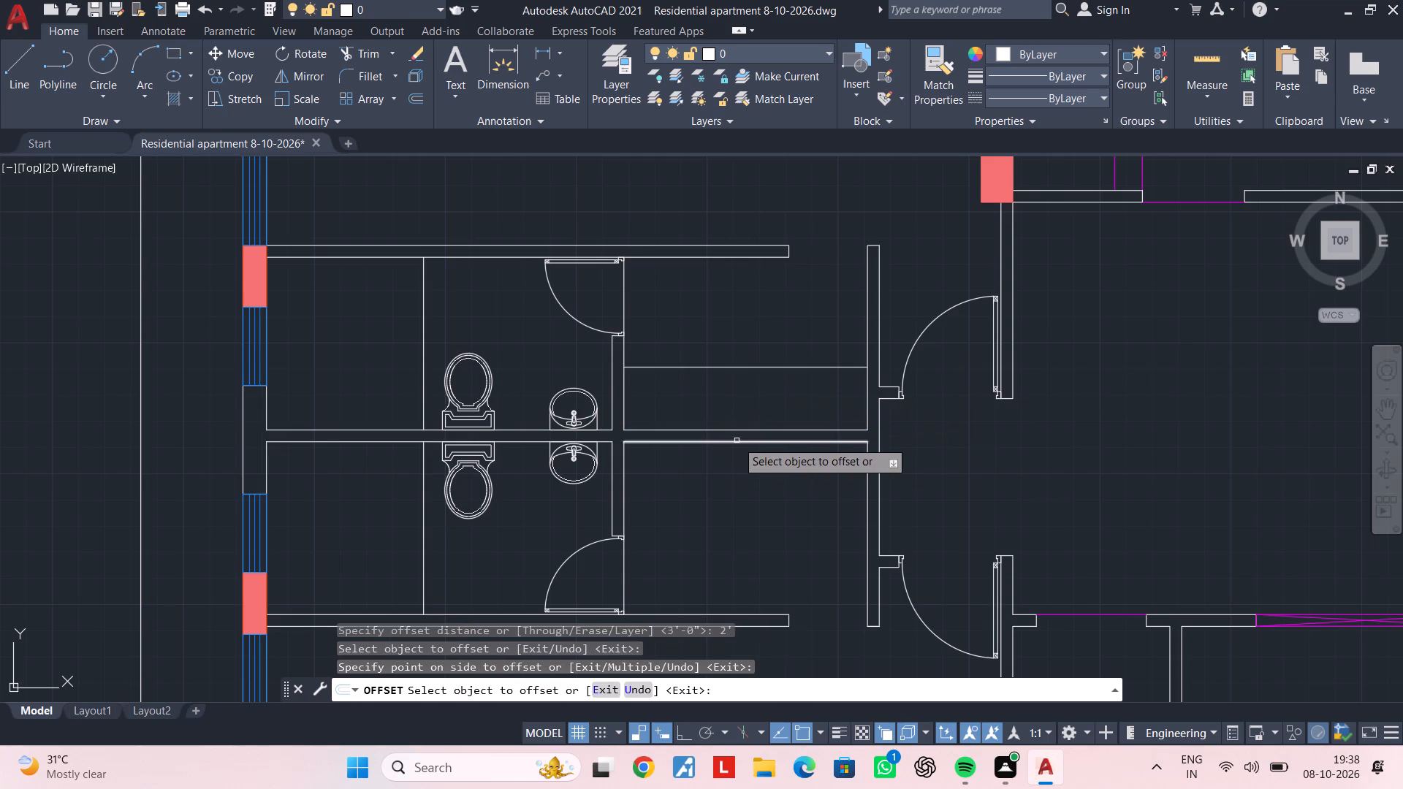
left_click(737, 441)
left_click(721, 491)
key("Escape")
key("Escape")
key("Escape")
key("Escape")
key("Escape")
key("Escape")
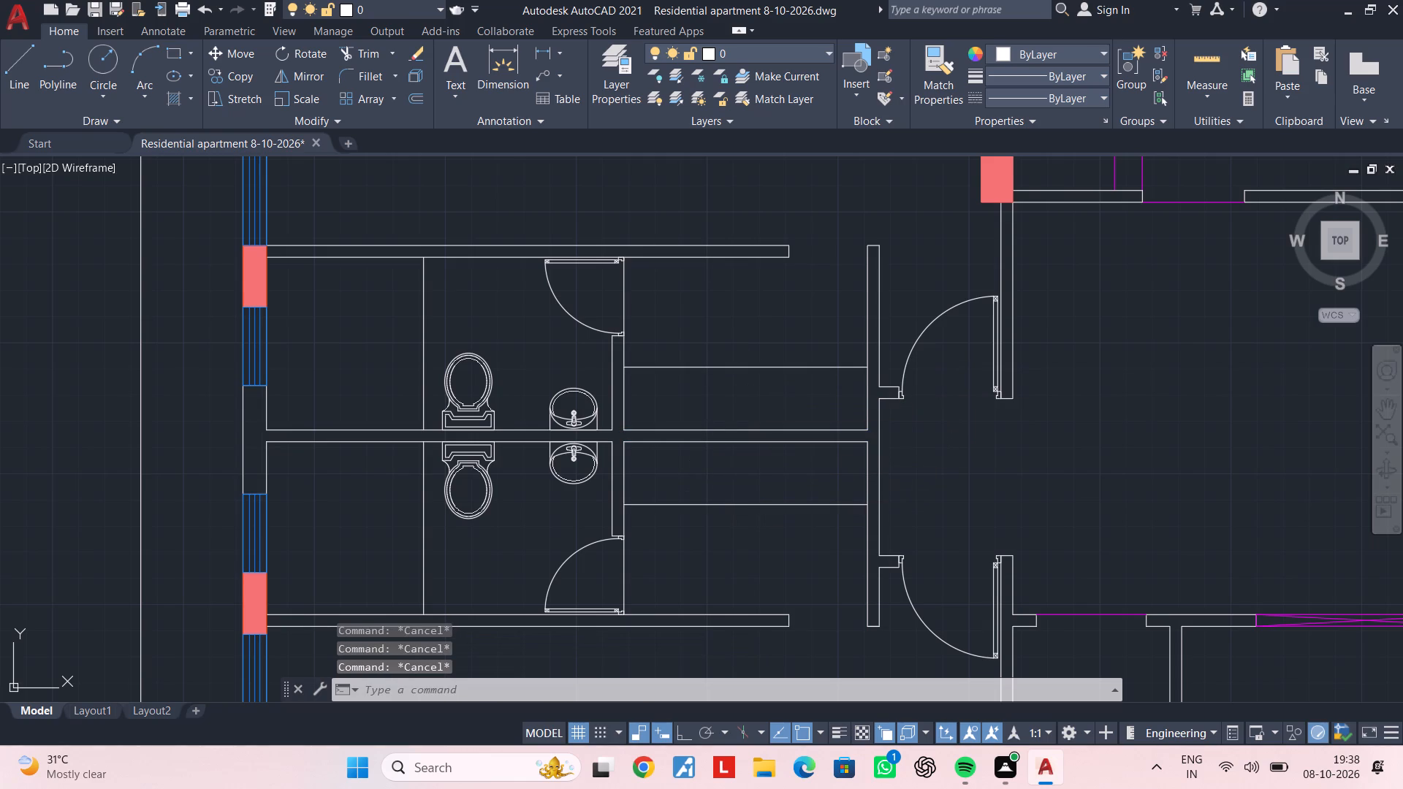
key("Escape")
key("Escape")
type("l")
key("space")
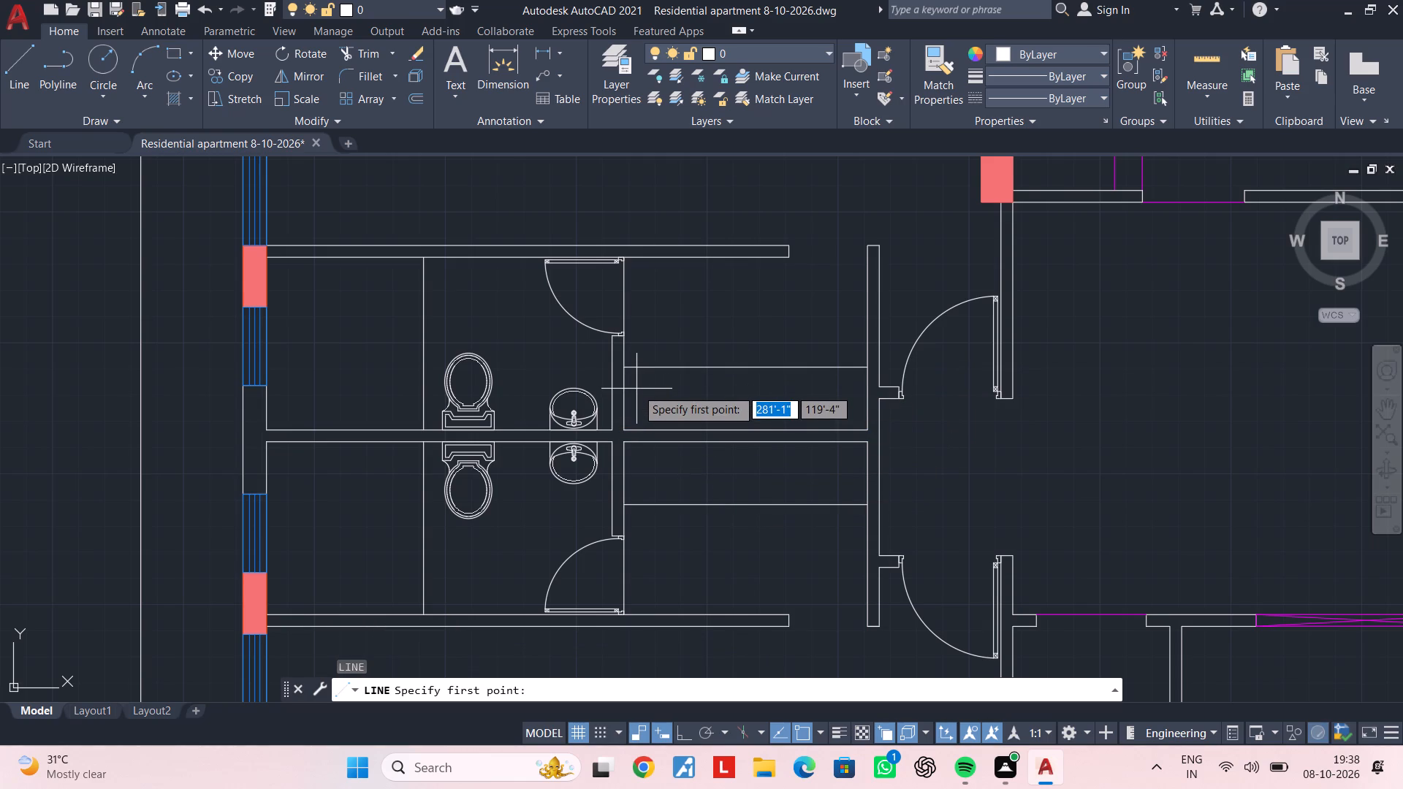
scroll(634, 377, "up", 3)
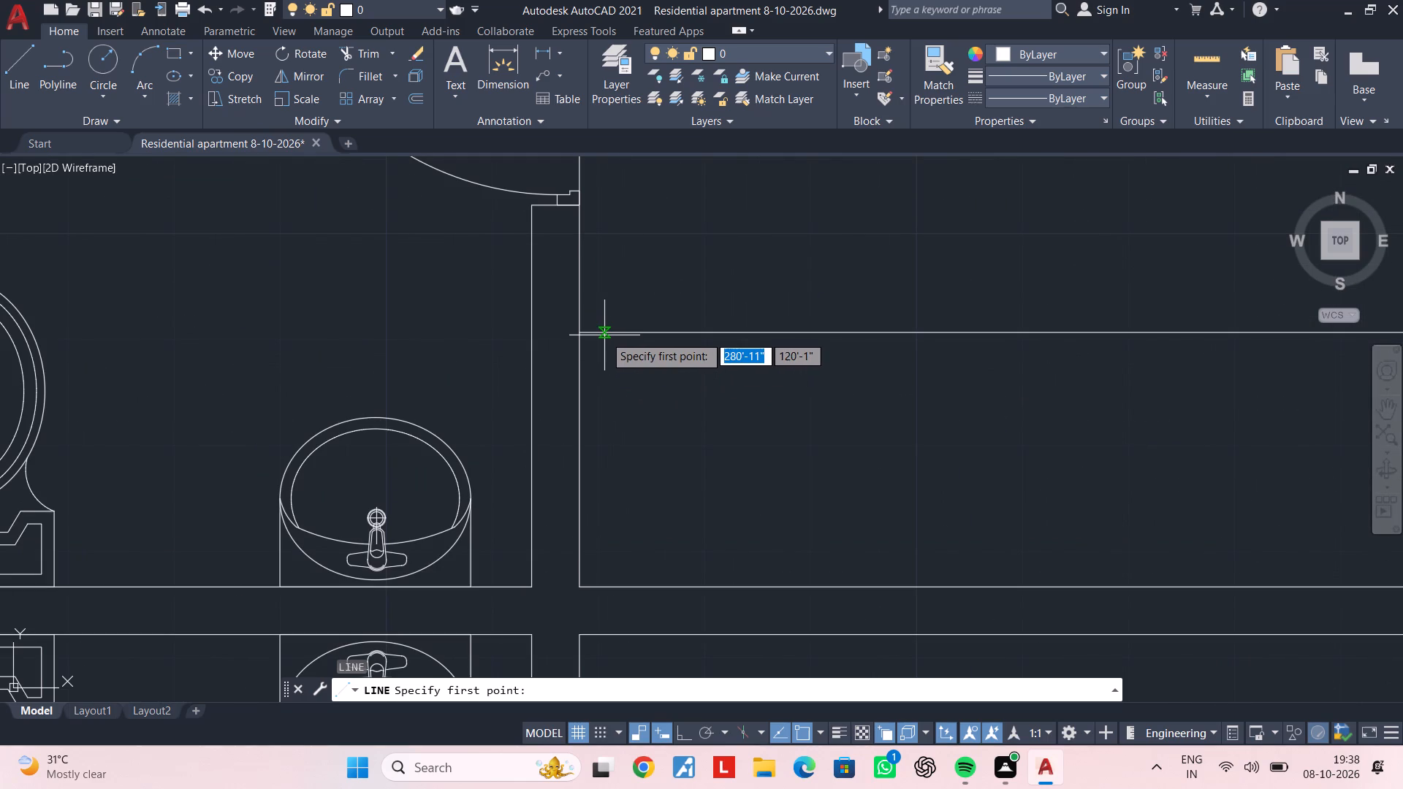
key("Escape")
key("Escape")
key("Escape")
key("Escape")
Offset the east face of the northern bathroom's east wall by 1" eastward into the adjoining space.
type("of 1\"")
key("Return")
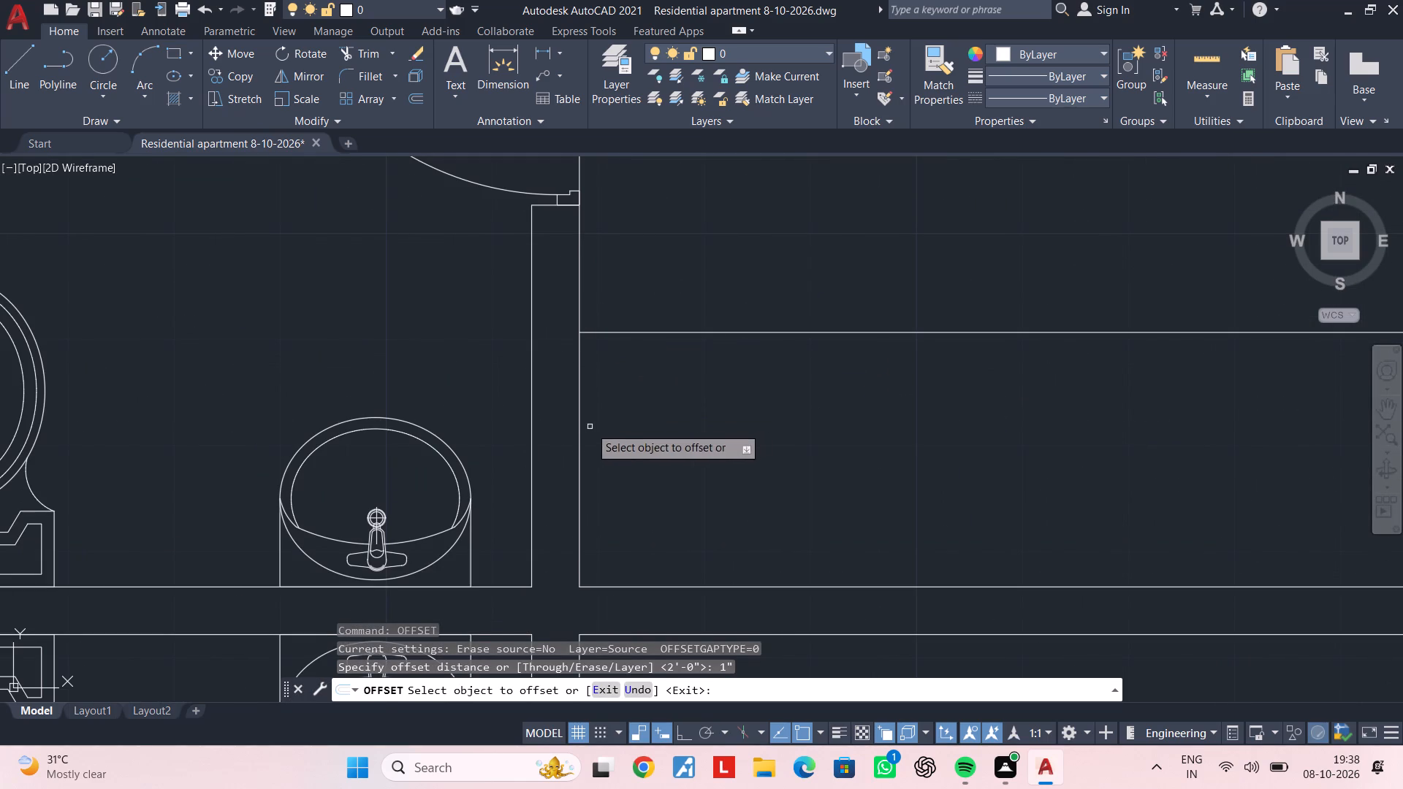
left_click(578, 430)
left_click(707, 422)
key("Escape")
key("Escape")
Trim the part of the 1" offset line that extends north of the northern 2' offset line.
type("tr")
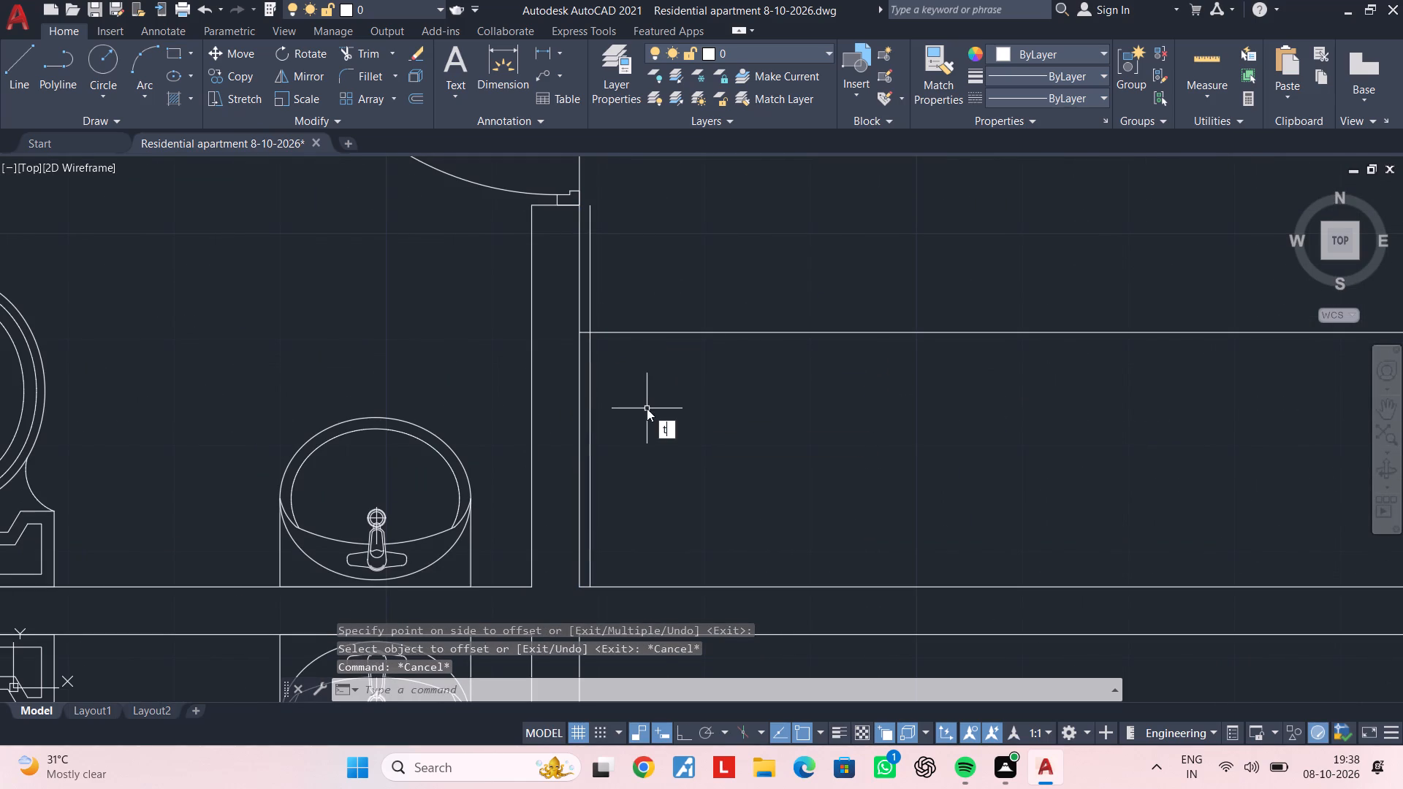
key("space")
left_click(588, 292)
scroll(641, 422, "down", 3)
middle_click_drag(647, 419, 653, 361)
scroll(646, 367, "up", 2)
key("Escape")
key("Escape")
key("Escape")
key("Escape")
key("Escape")
key("Escape")
Offset the 1" line in the northern built-in unit successively eastward at 1" spacing until there are eight parallel lines.
type("of 1\"")
key("Return")
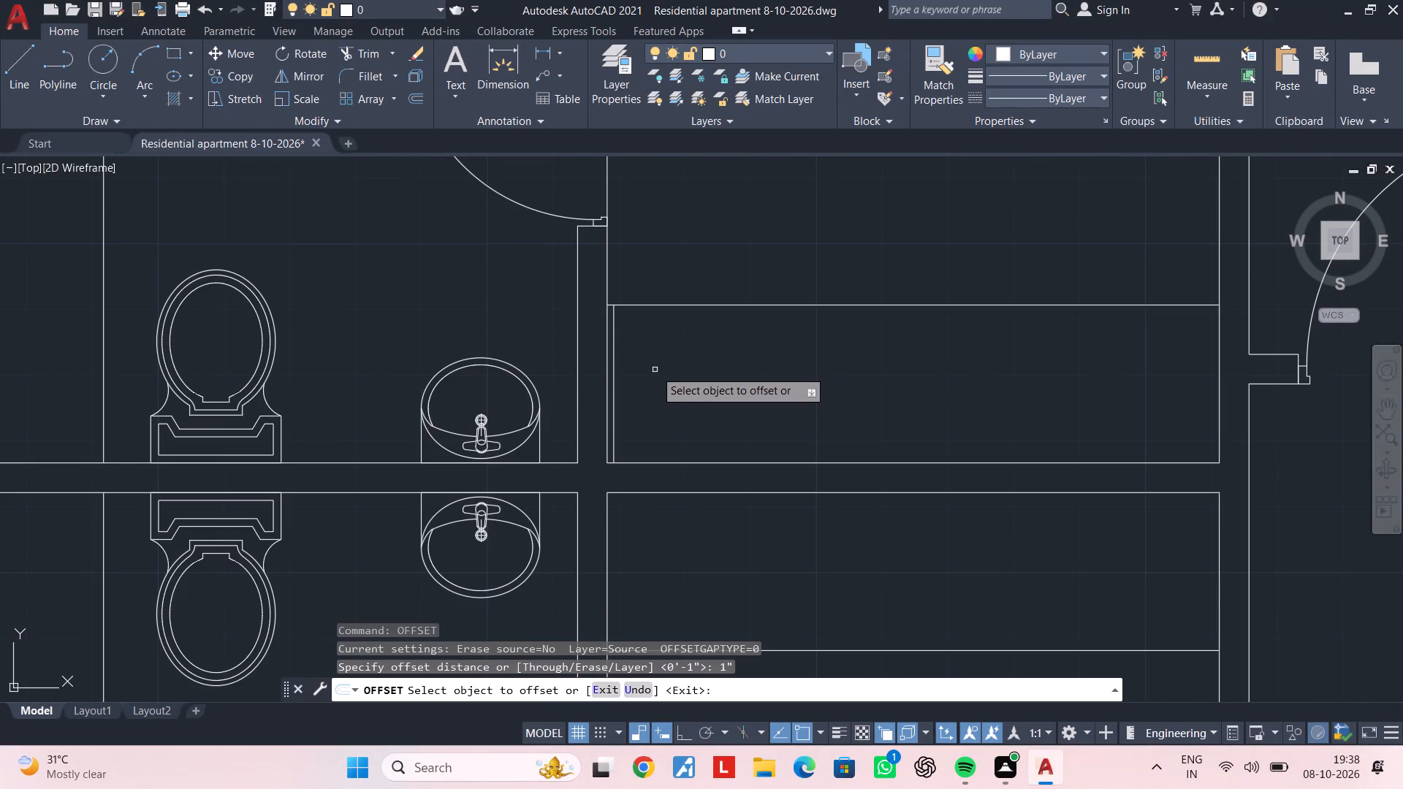
left_click(612, 371)
left_click(685, 362)
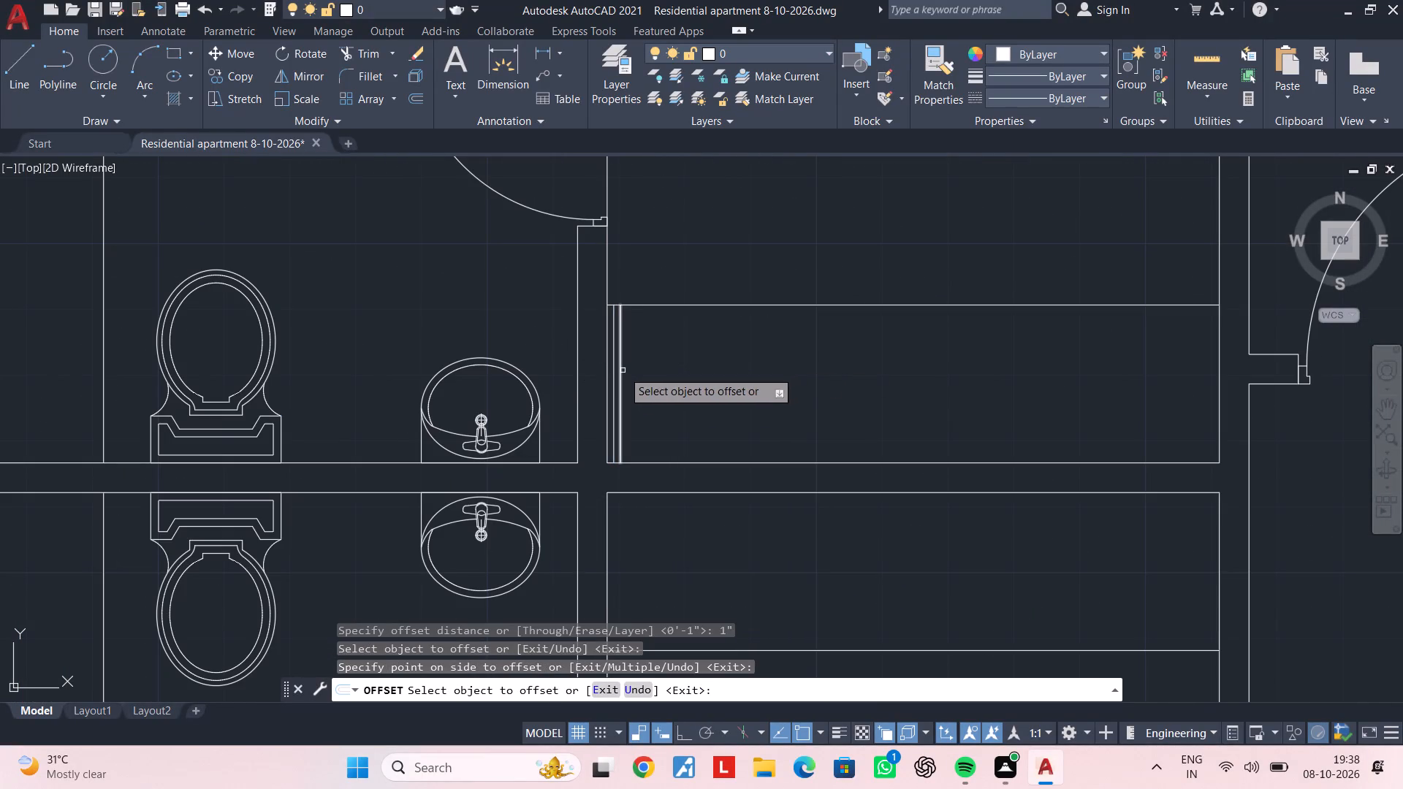
left_click(623, 370)
left_click(644, 367)
left_click(629, 370)
left_click(703, 369)
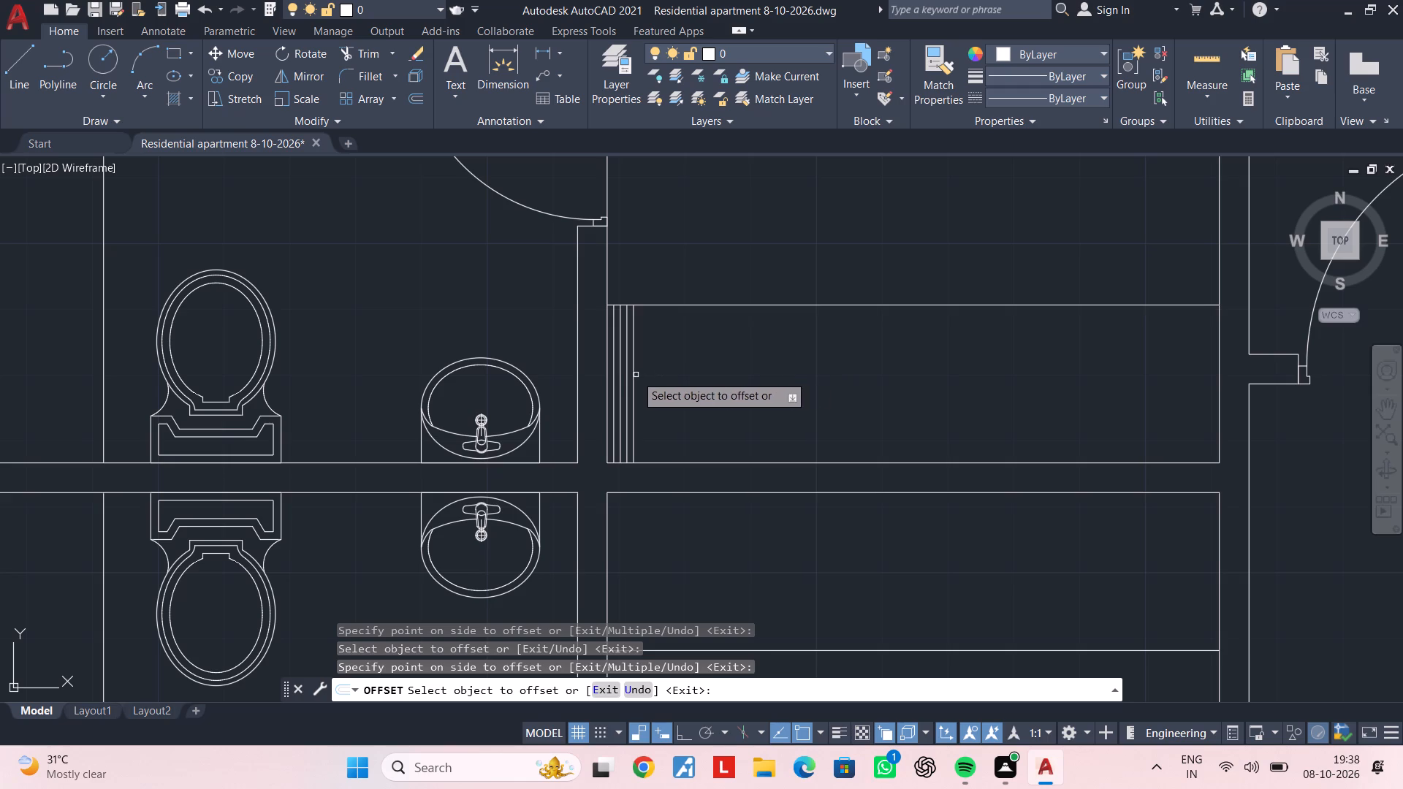
left_click(636, 375)
left_click(712, 372)
left_click(640, 376)
left_click(704, 369)
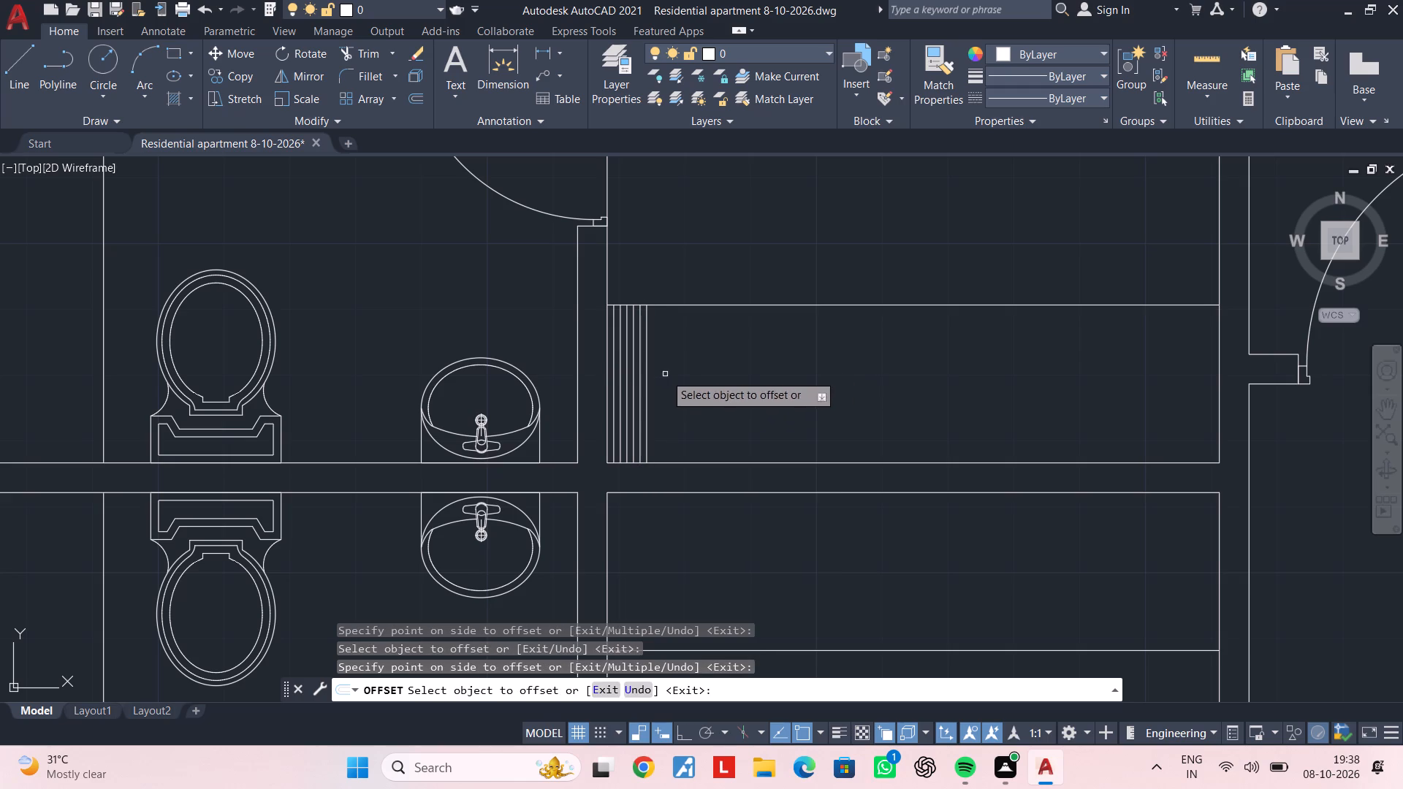
left_click(646, 377)
left_click(701, 373)
left_click(655, 381)
left_click(712, 378)
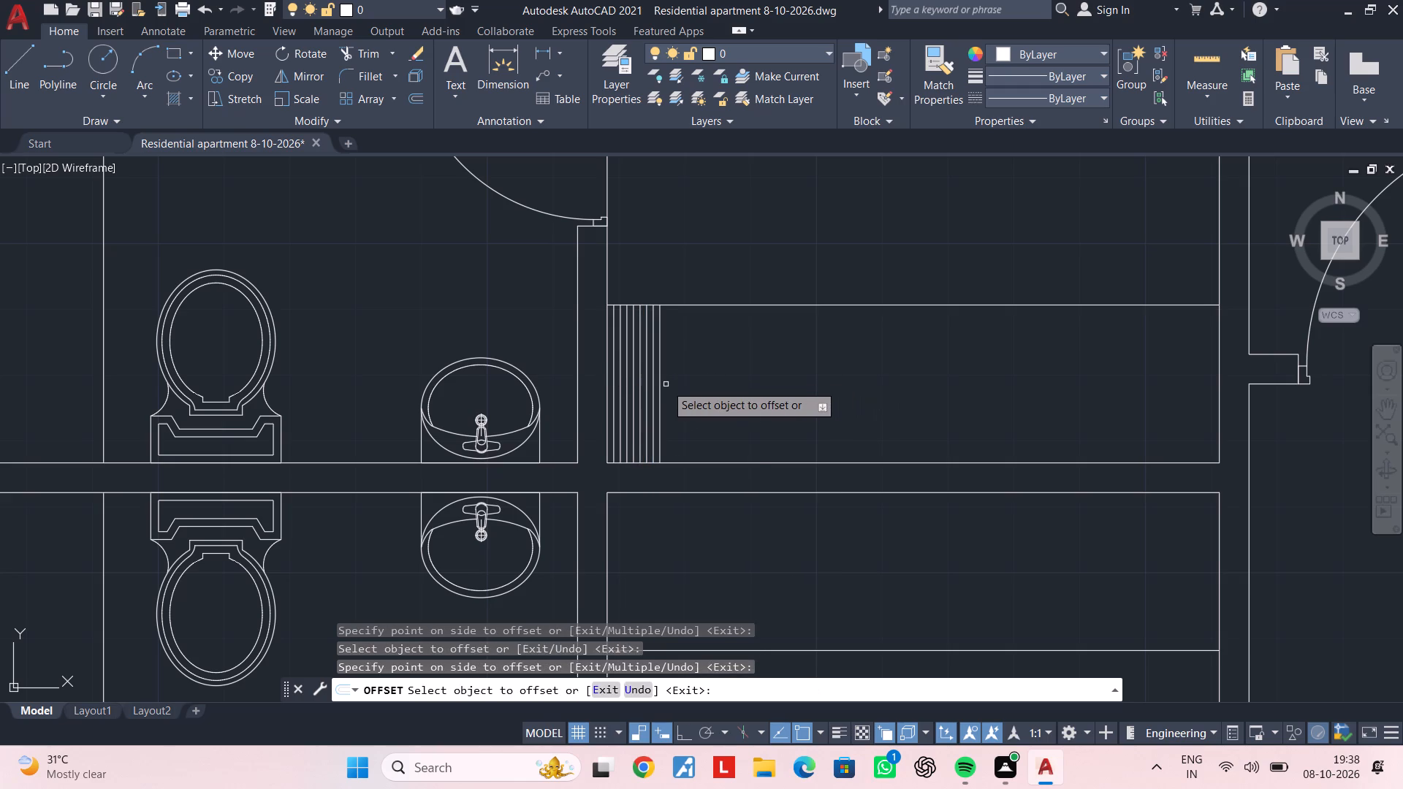
Continue the successive 1" eastward offsets in the northern built-in unit until there are fifteen parallel lines.
left_click(661, 384)
left_click(710, 381)
left_click(672, 382)
left_click(740, 378)
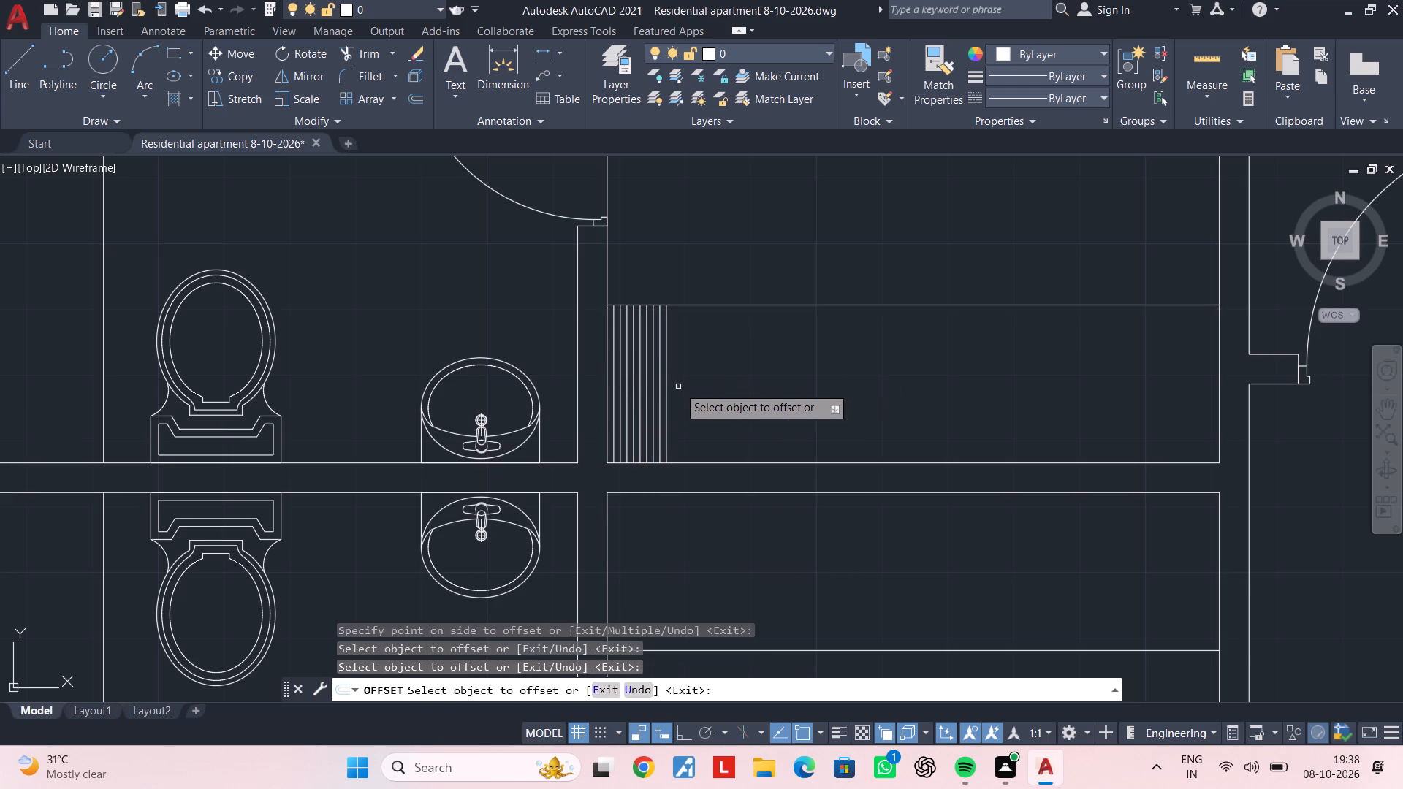
left_click(666, 387)
left_click(777, 381)
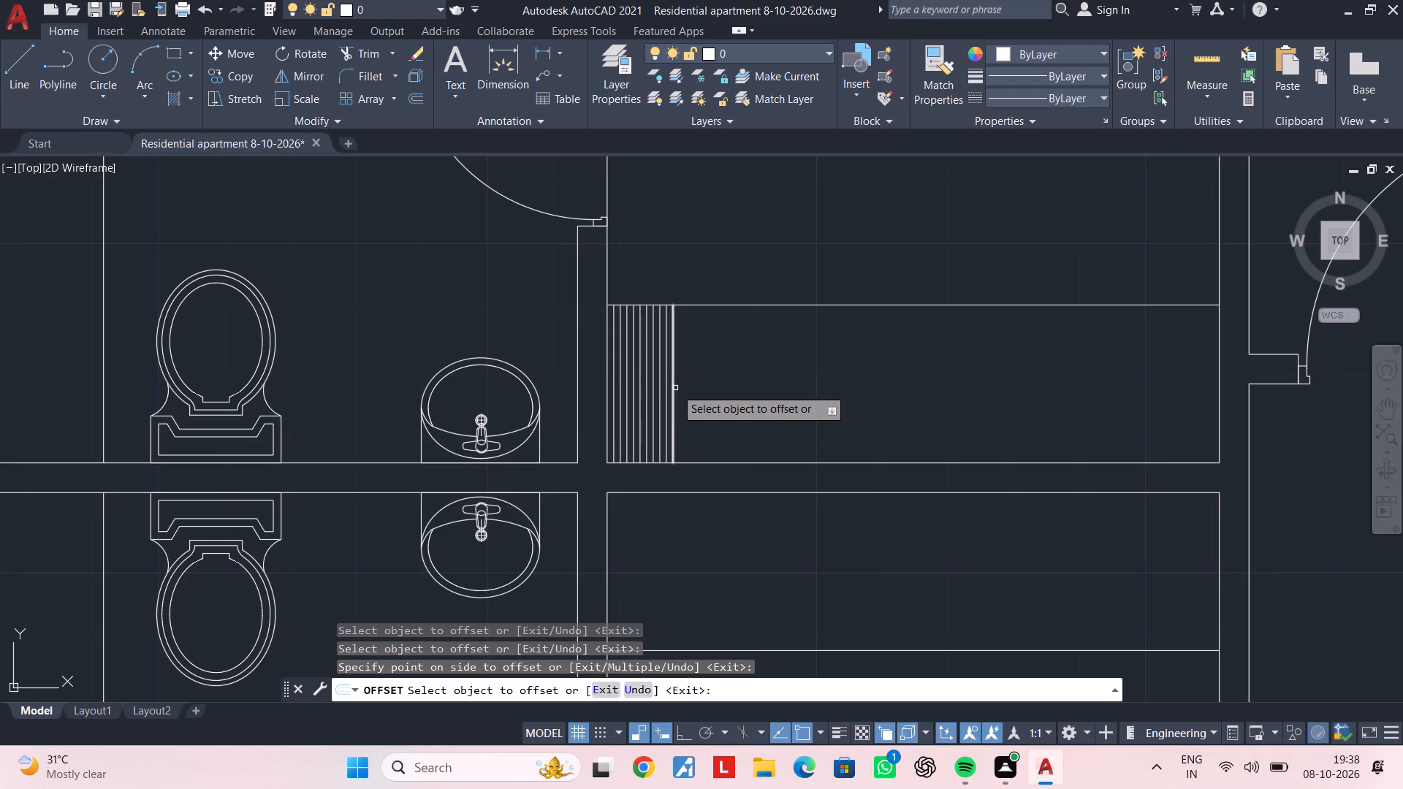
left_click(675, 388)
left_click(758, 381)
left_click(681, 392)
left_click(748, 381)
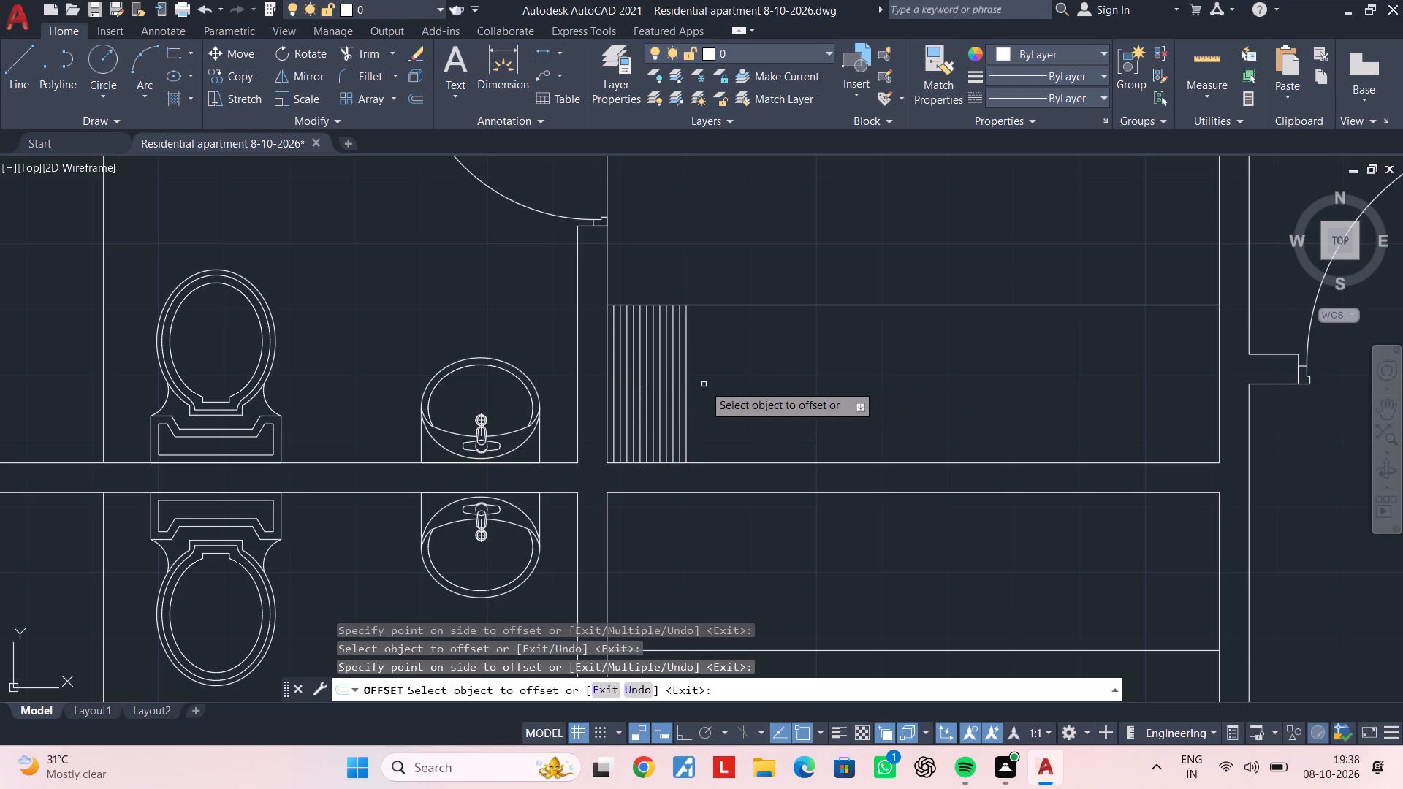
left_click(688, 385)
left_click(770, 384)
left_click(696, 394)
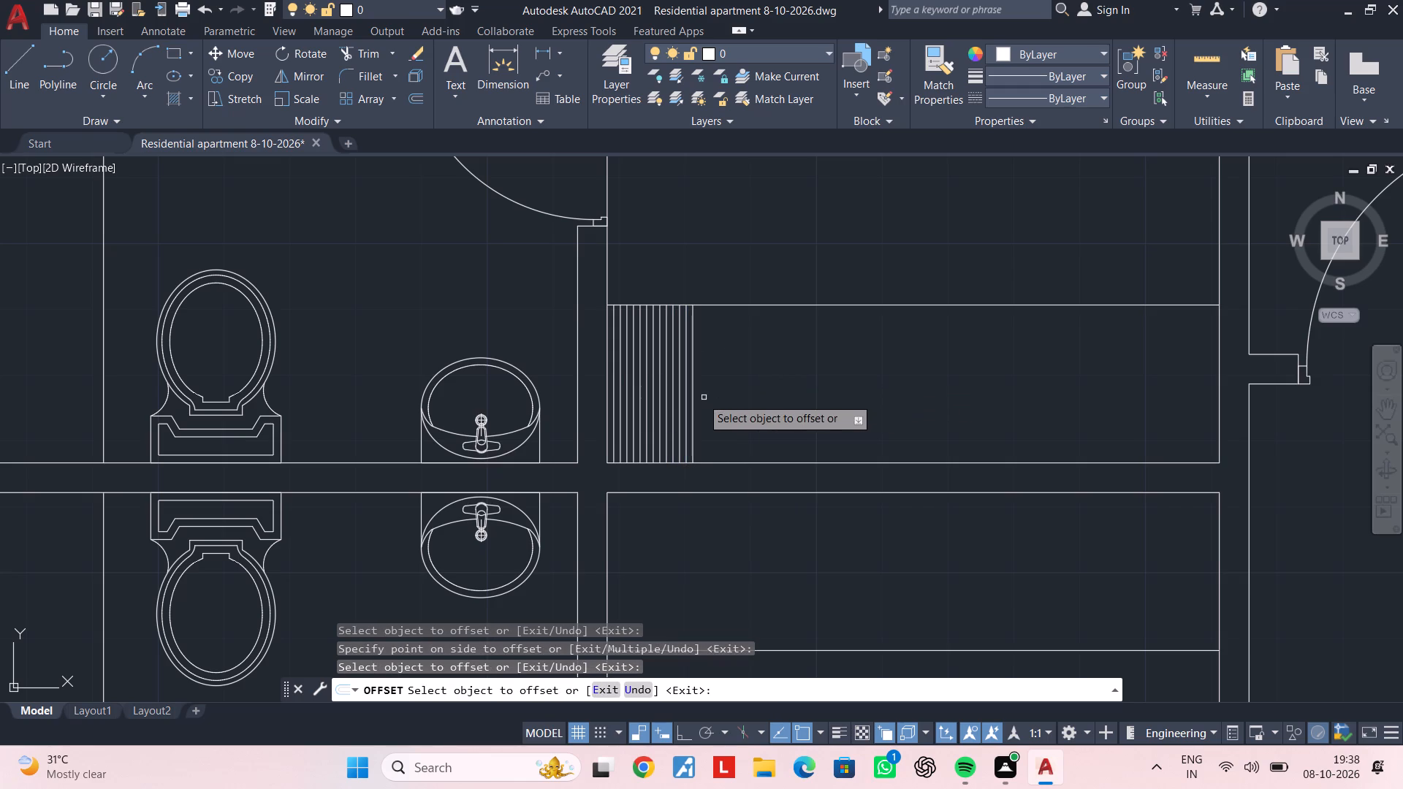
left_click(693, 397)
left_click(765, 386)
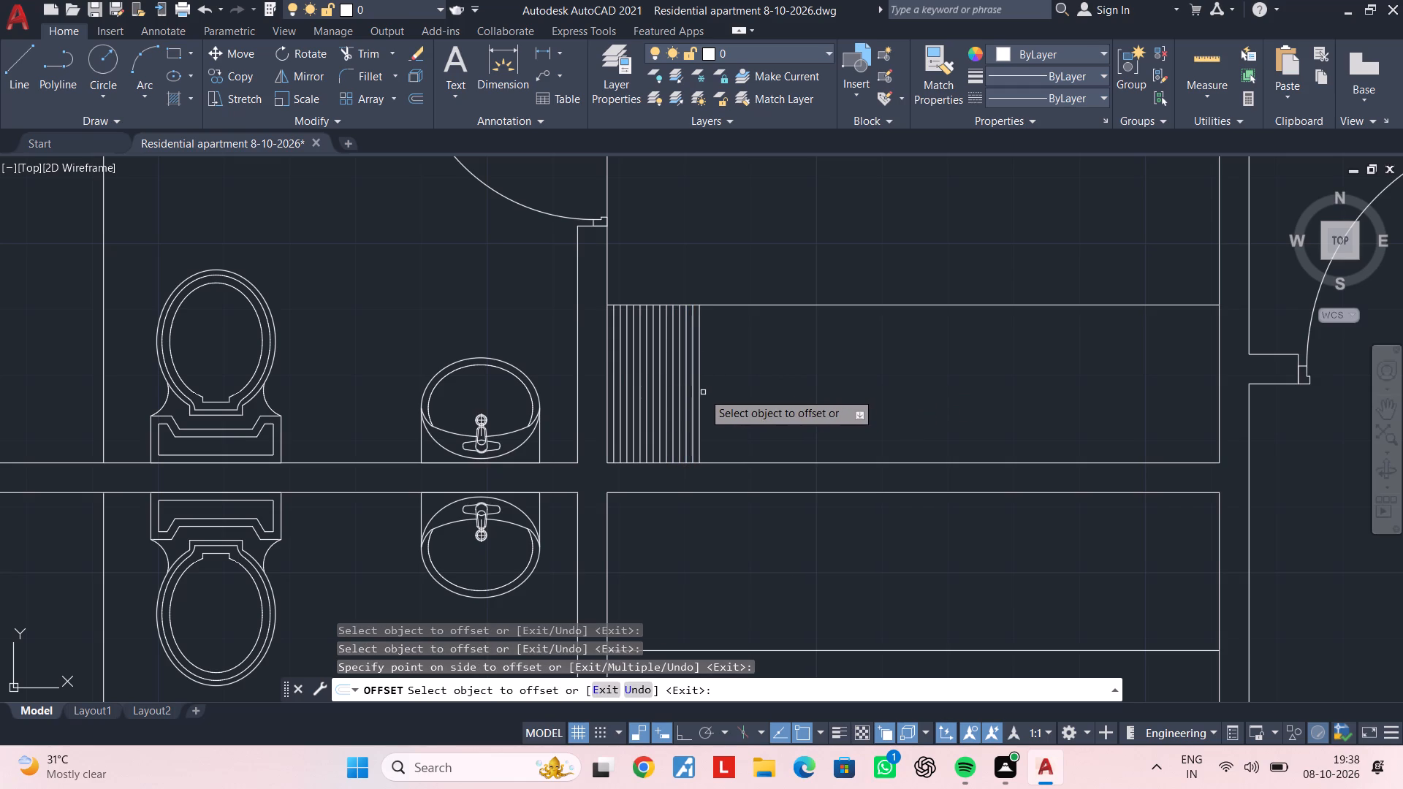
left_click(701, 393)
left_click(765, 391)
type("1`")
key("Escape")
key("Escape")
key("Escape")
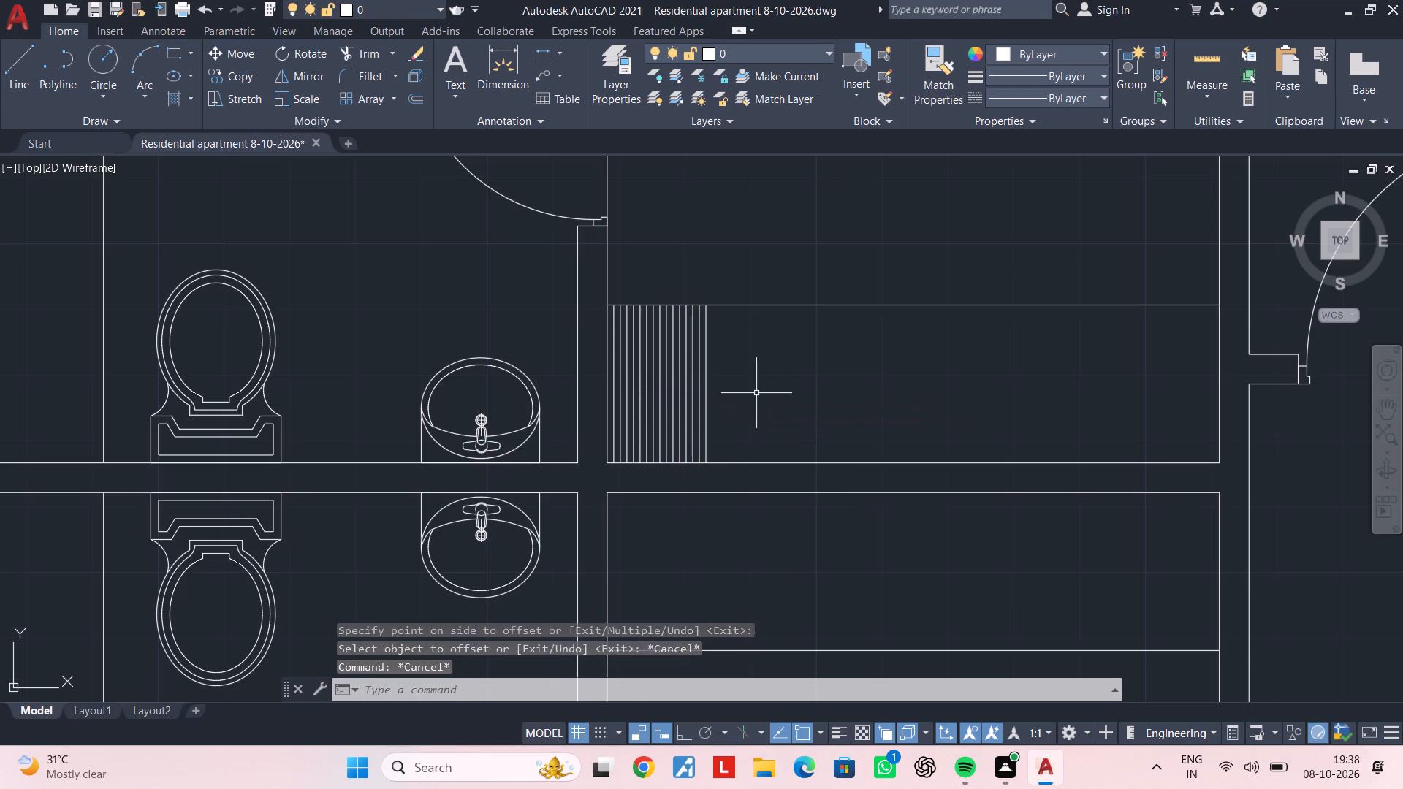
key("Escape")
key("Escape")
key("Escape")
Mirror the fifteen parallel lines about the midpoint of the northern built-in unit to its east end, keeping the originals.
scroll(743, 394, "up", 1)
left_click(733, 391)
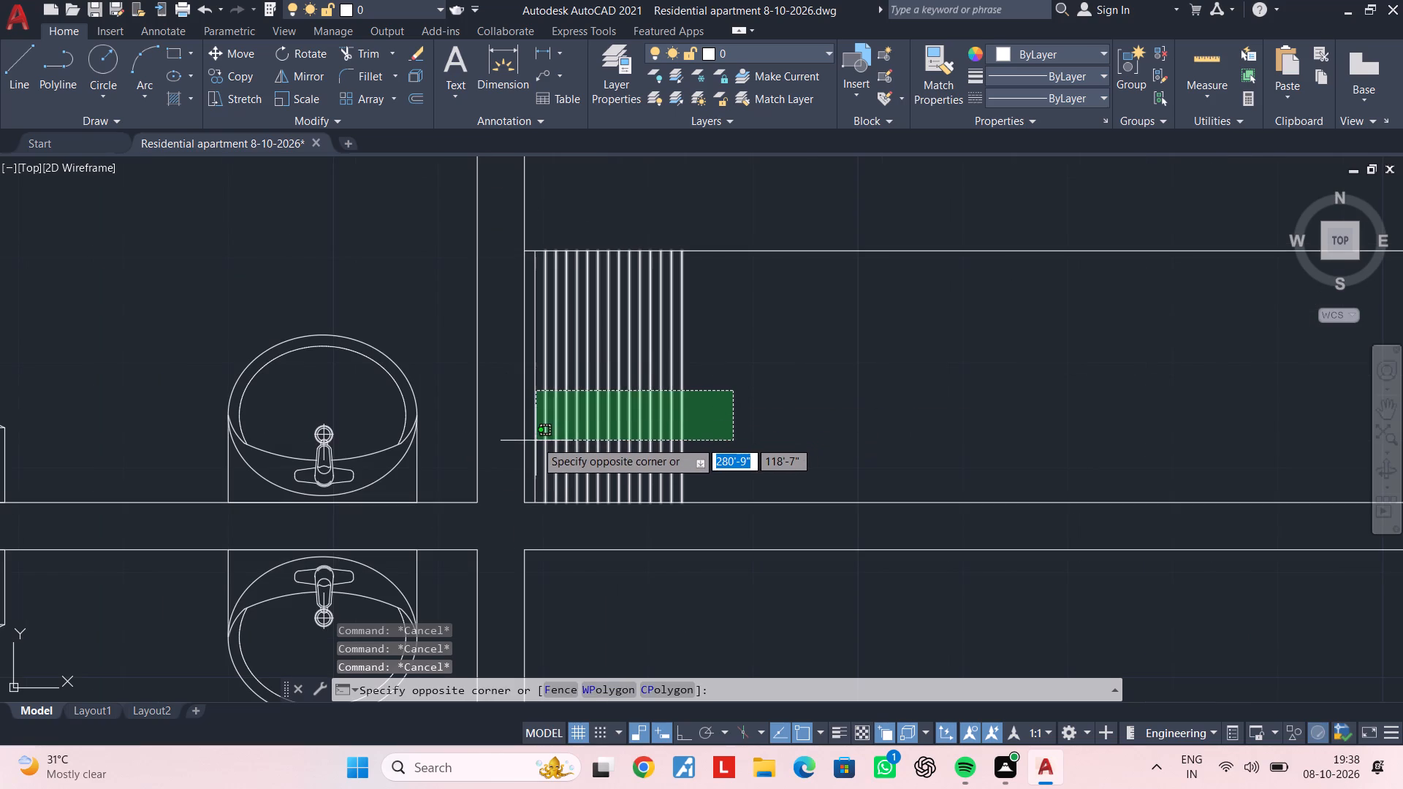
left_click(530, 441)
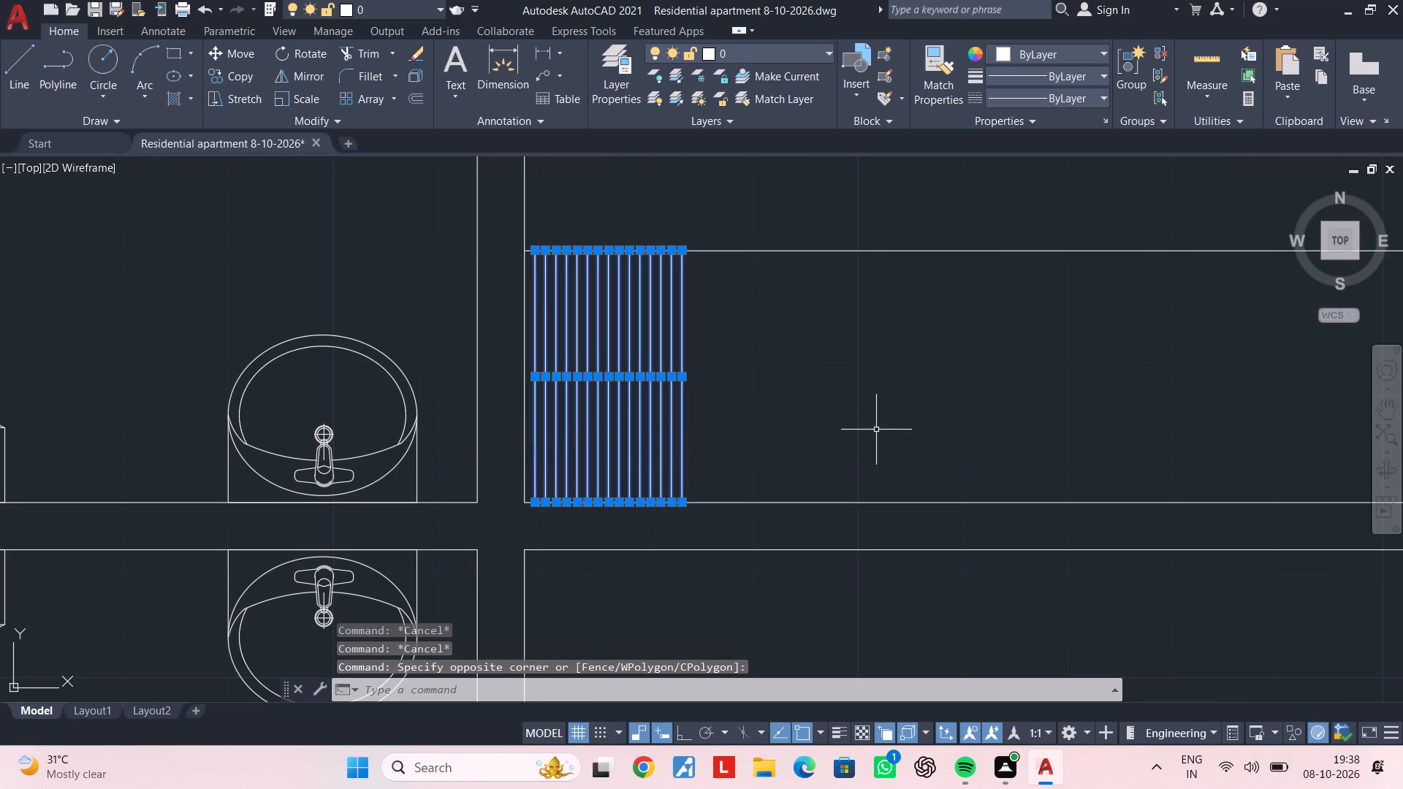
key("m")
type("i")
key("space")
scroll(1034, 422, "down", 2)
middle_click_drag(1014, 418, 881, 400)
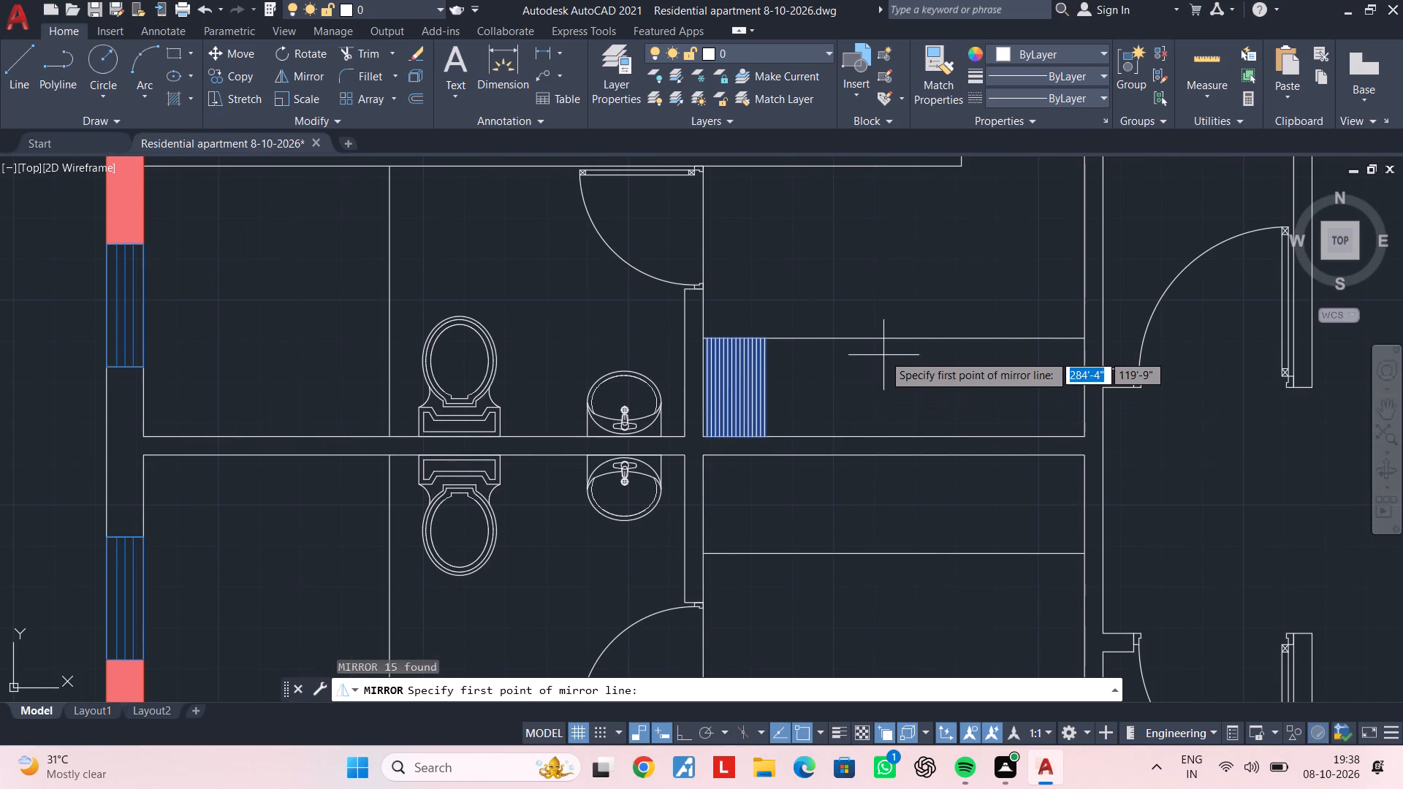
left_click(894, 338)
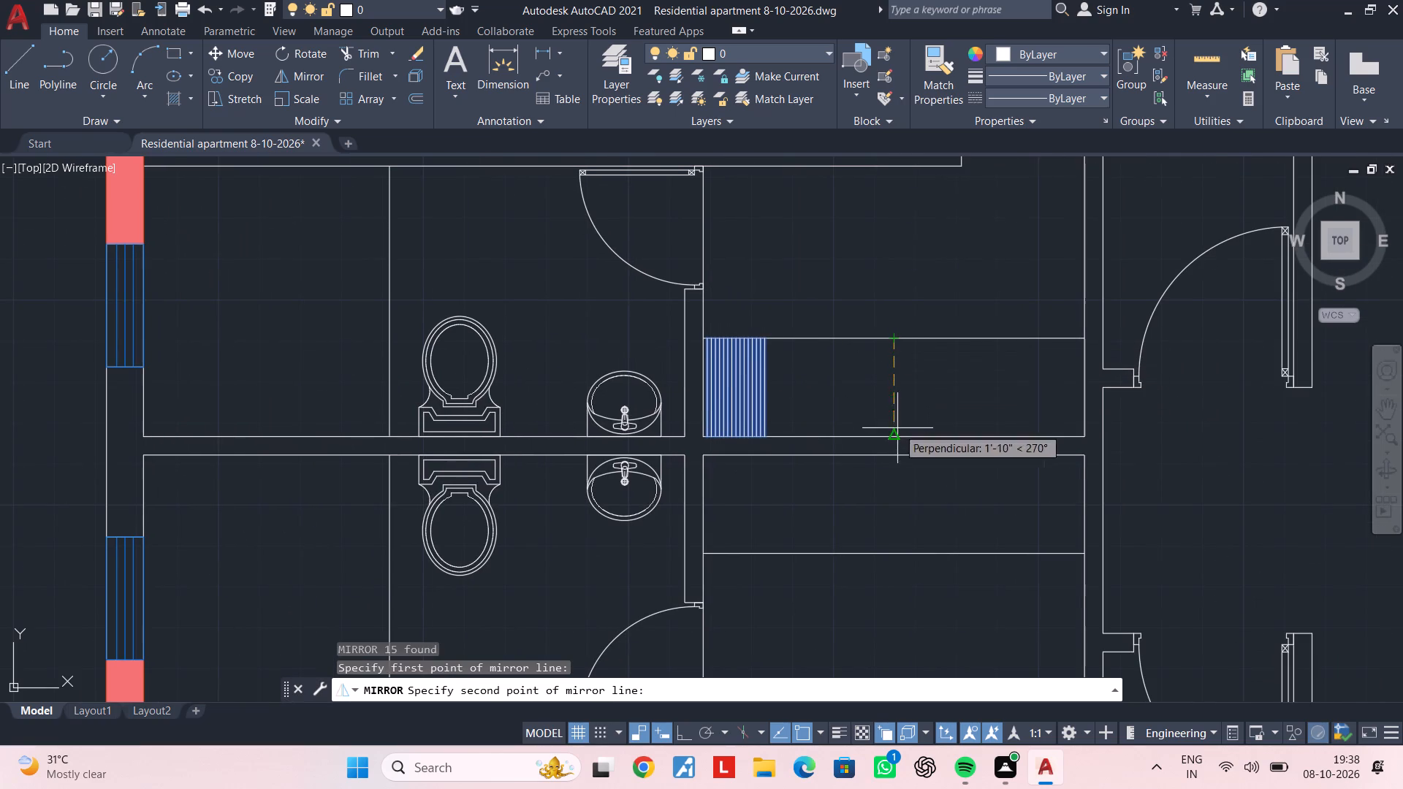
left_click(897, 435)
left_click_drag(932, 503, 897, 435)
scroll(959, 459, "down", 1)
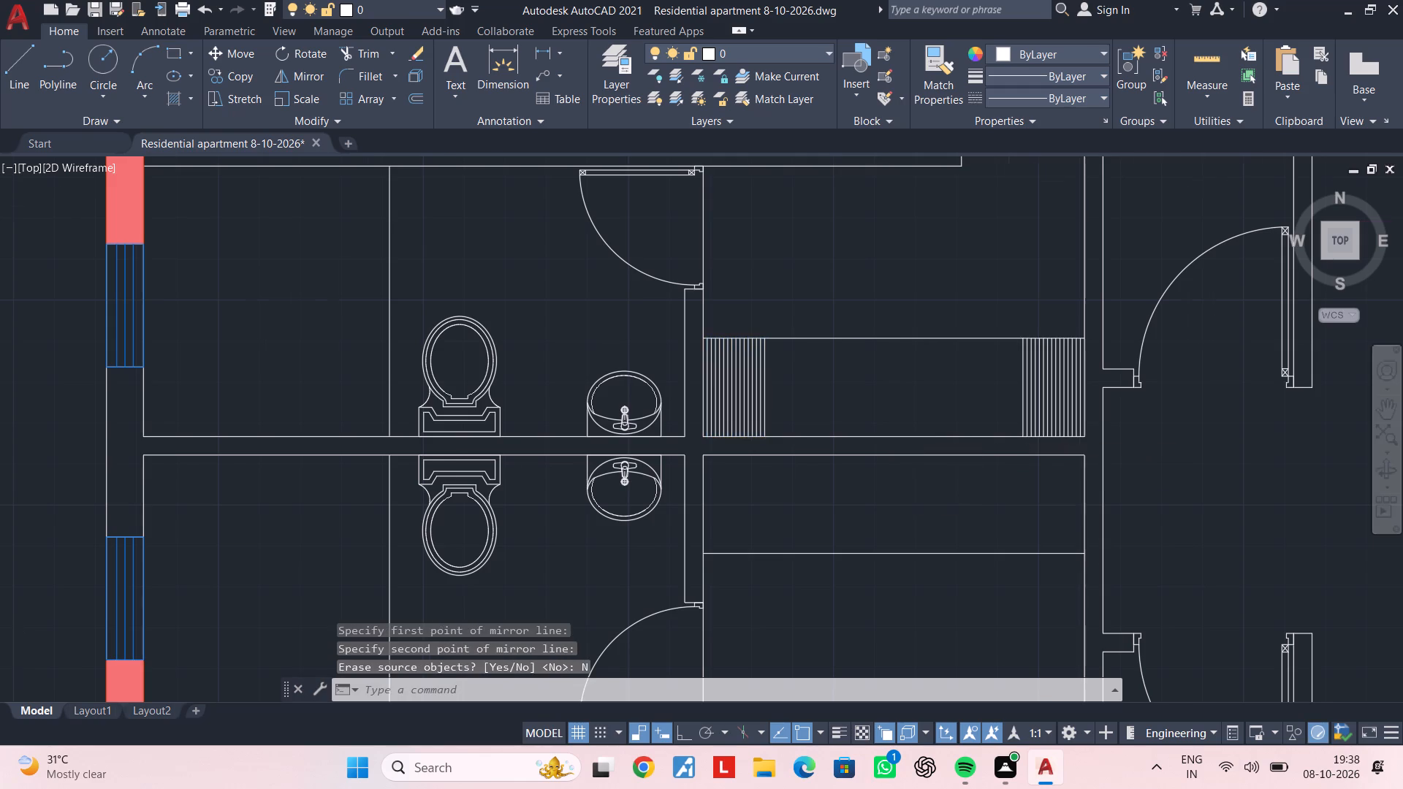
middle_click_drag(959, 459, 959, 407)
key("Escape")
Mirror both line groups of the northern built-in unit across the dividing wall's centreline into the southern unit, keeping the originals.
scroll(855, 373, "up", 2)
left_click(812, 361)
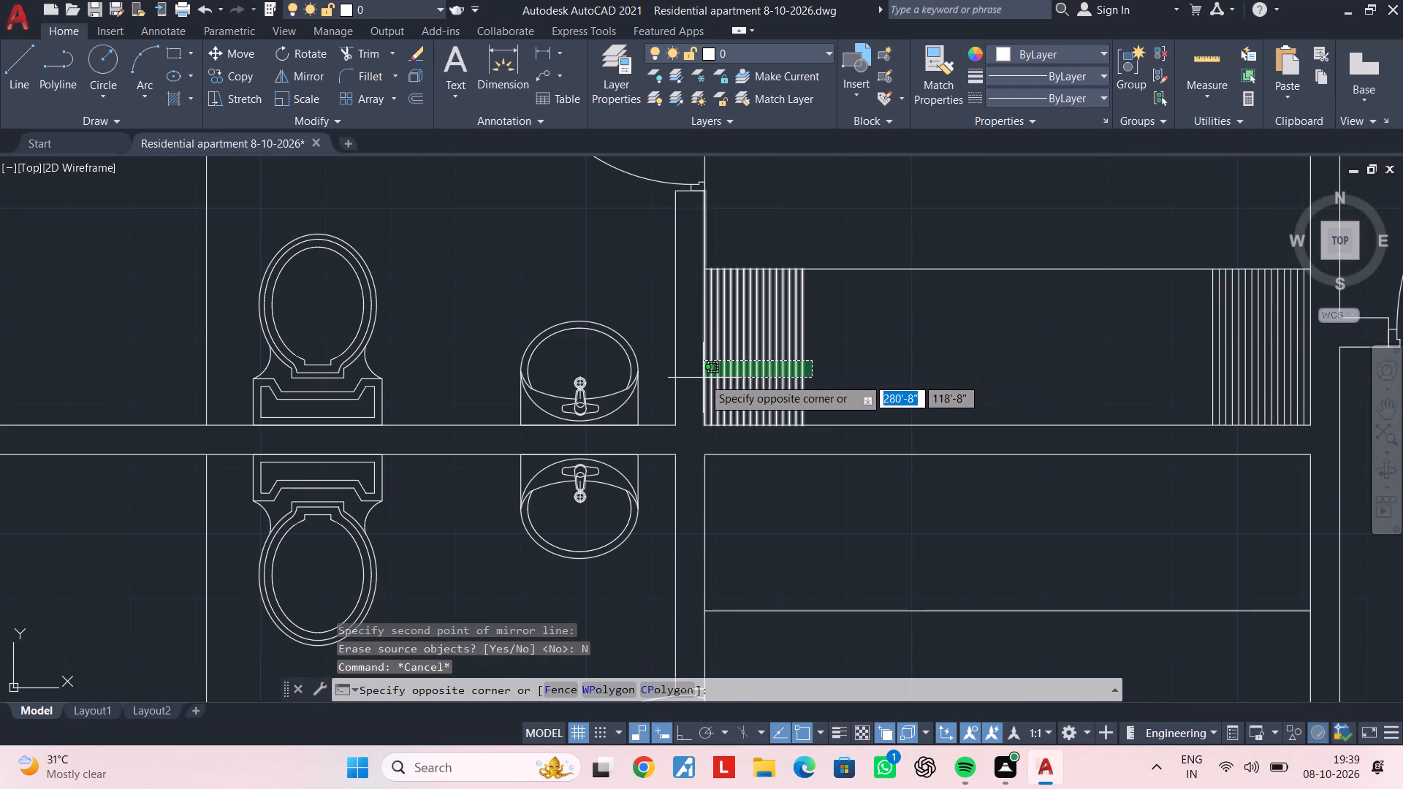
scroll(703, 378, "up", 3)
left_click(701, 374)
scroll(878, 373, "down", 4)
middle_click_drag(957, 373, 698, 344)
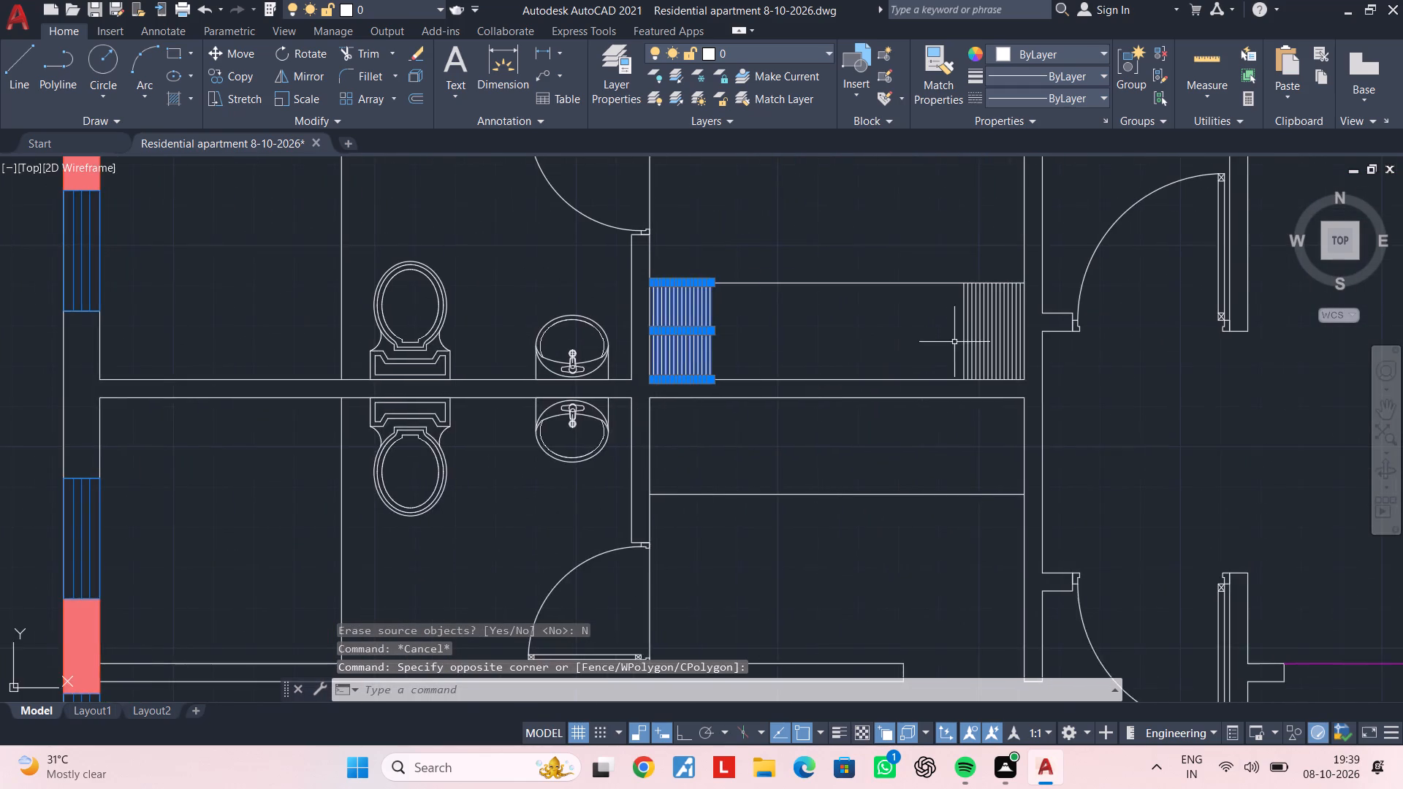
scroll(955, 342, "up", 3)
middle_click_drag(1084, 332, 982, 351)
scroll(1076, 329, "up", 1)
left_click(1128, 319)
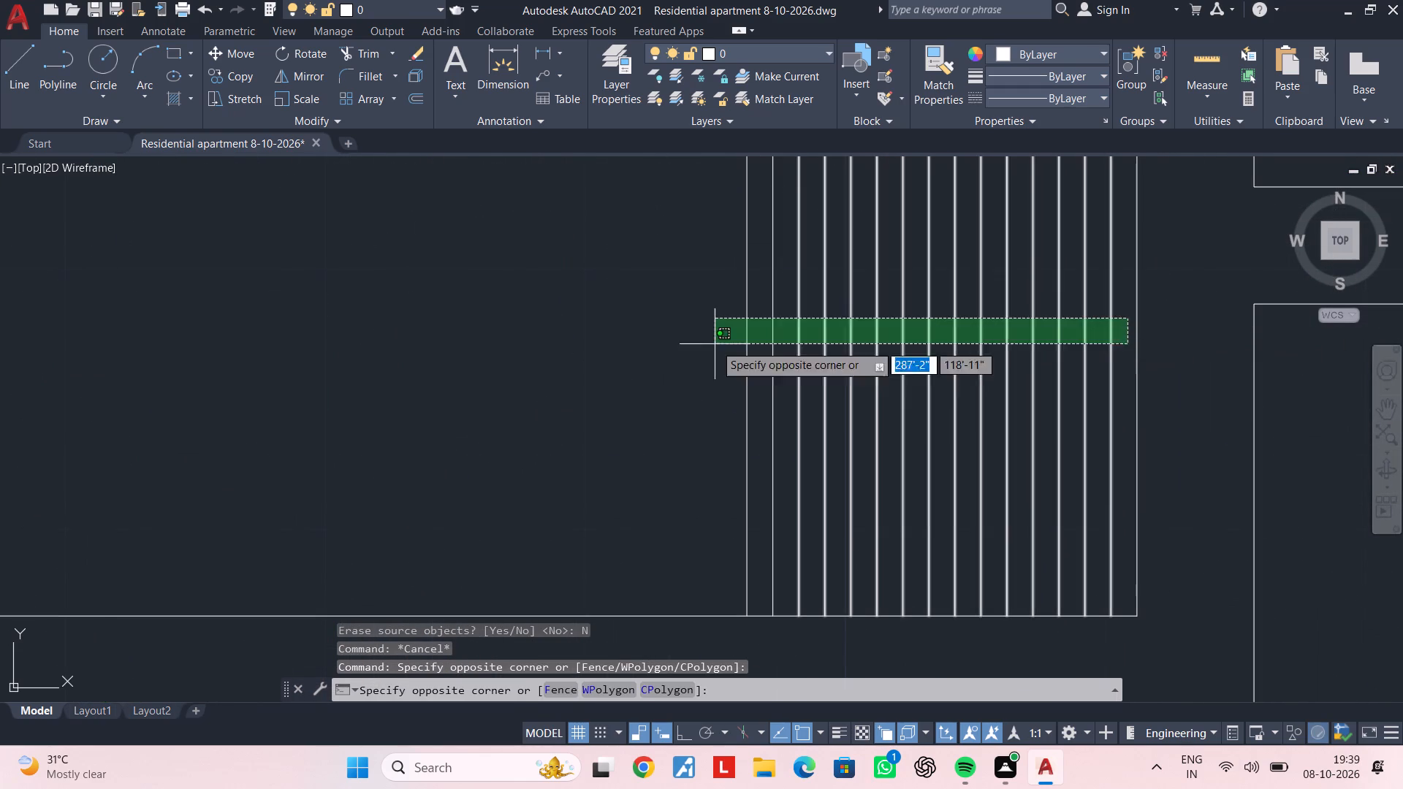
left_click(593, 354)
scroll(580, 357, "down", 4)
middle_click_drag(588, 357, 734, 330)
middle_click_drag(707, 332, 734, 326)
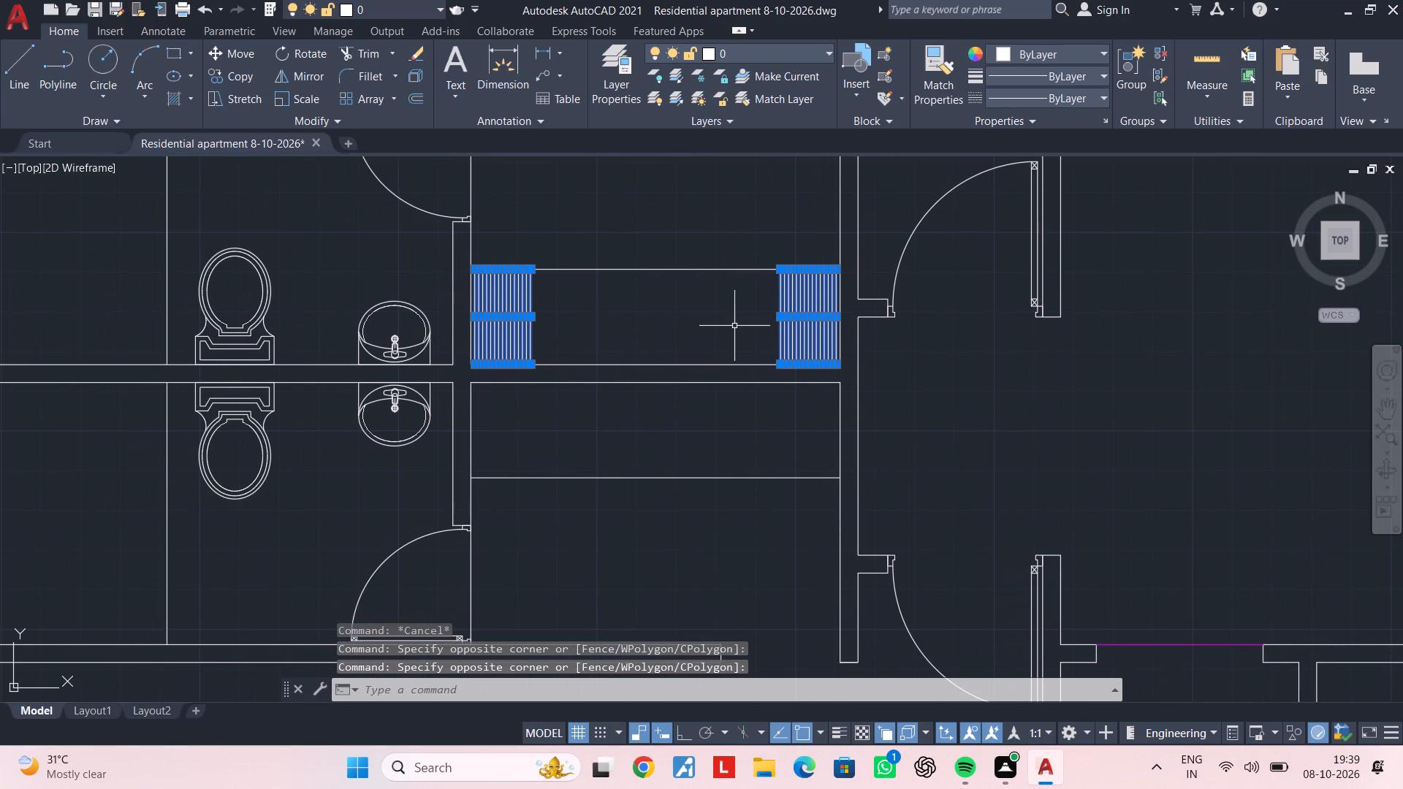
type("mi")
key("space")
middle_click_drag(698, 329, 993, 229)
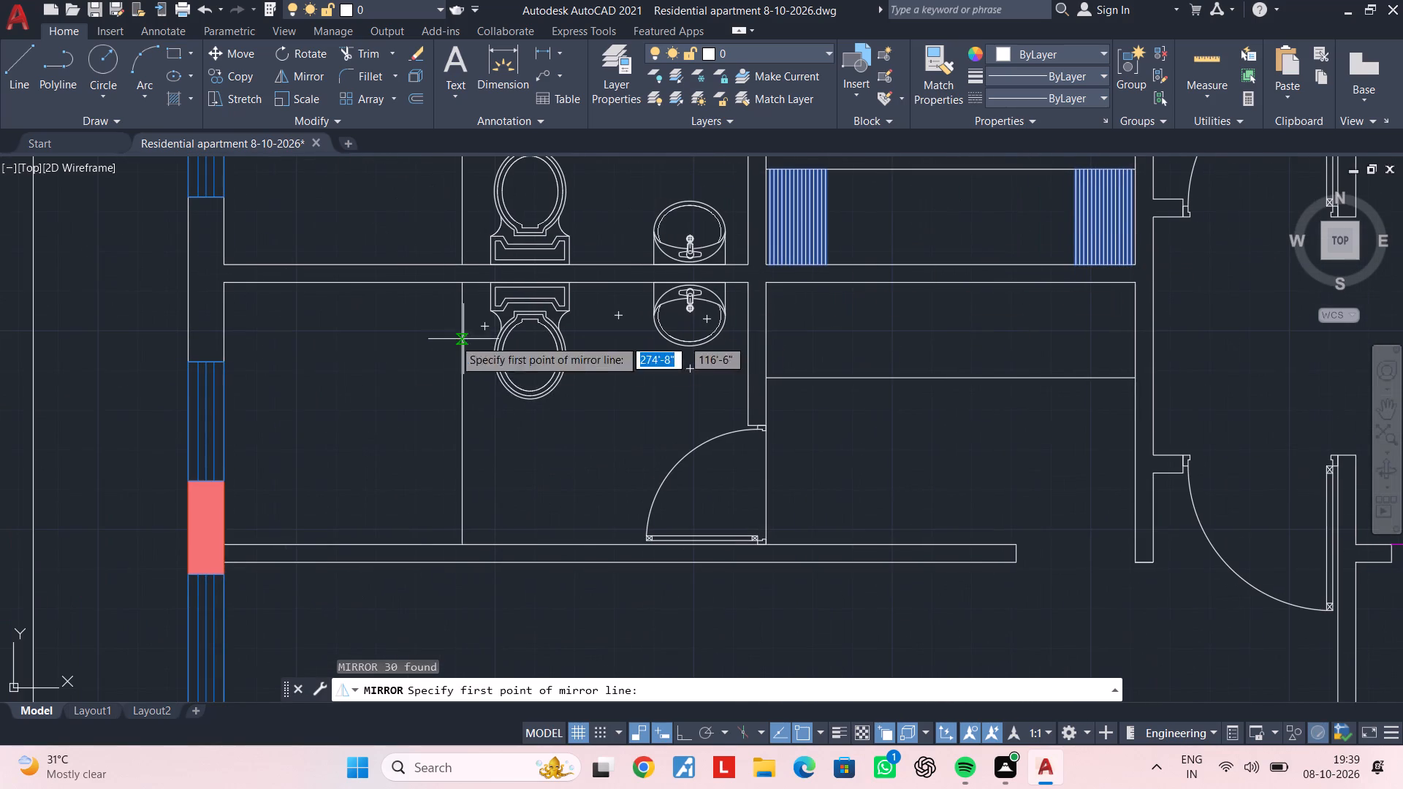
left_click(186, 272)
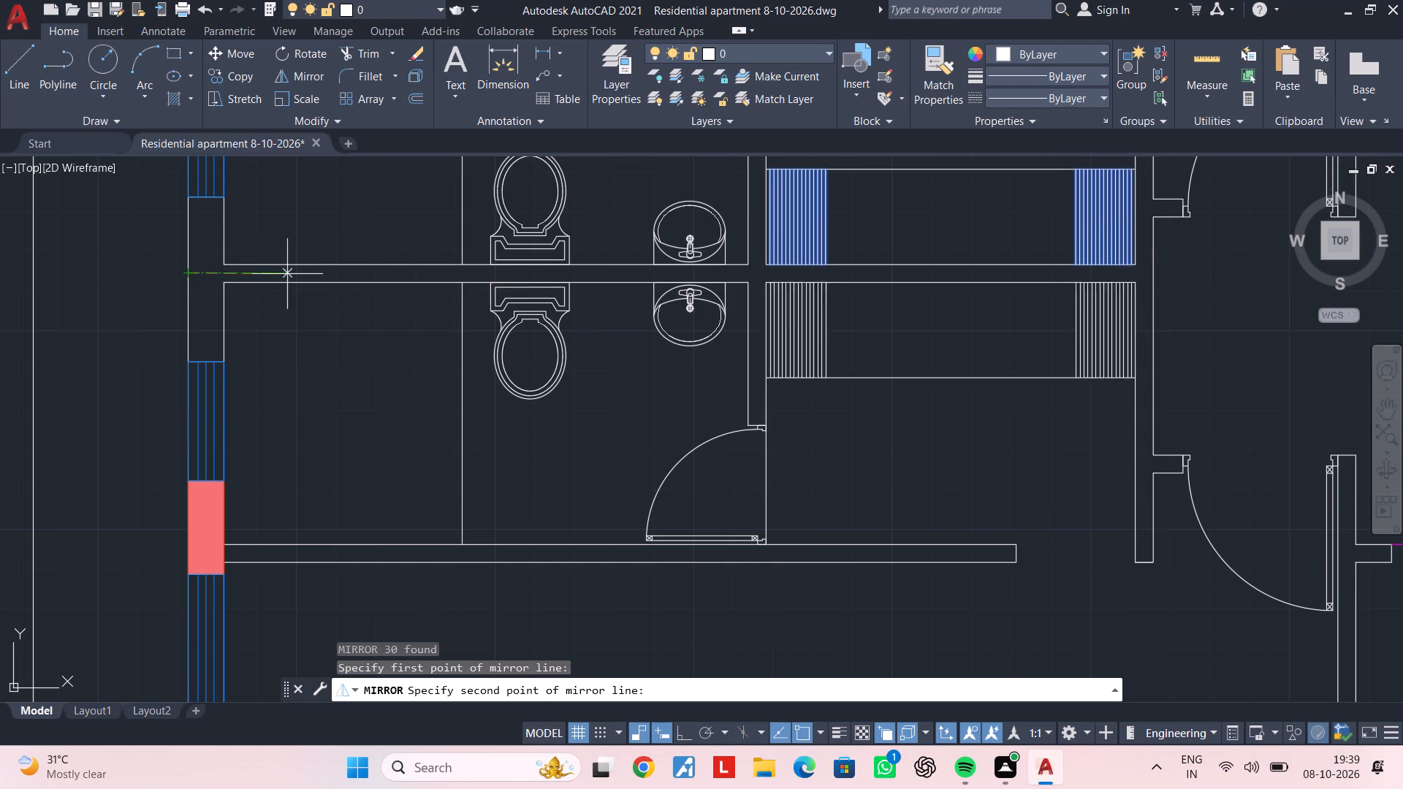
left_click(685, 726)
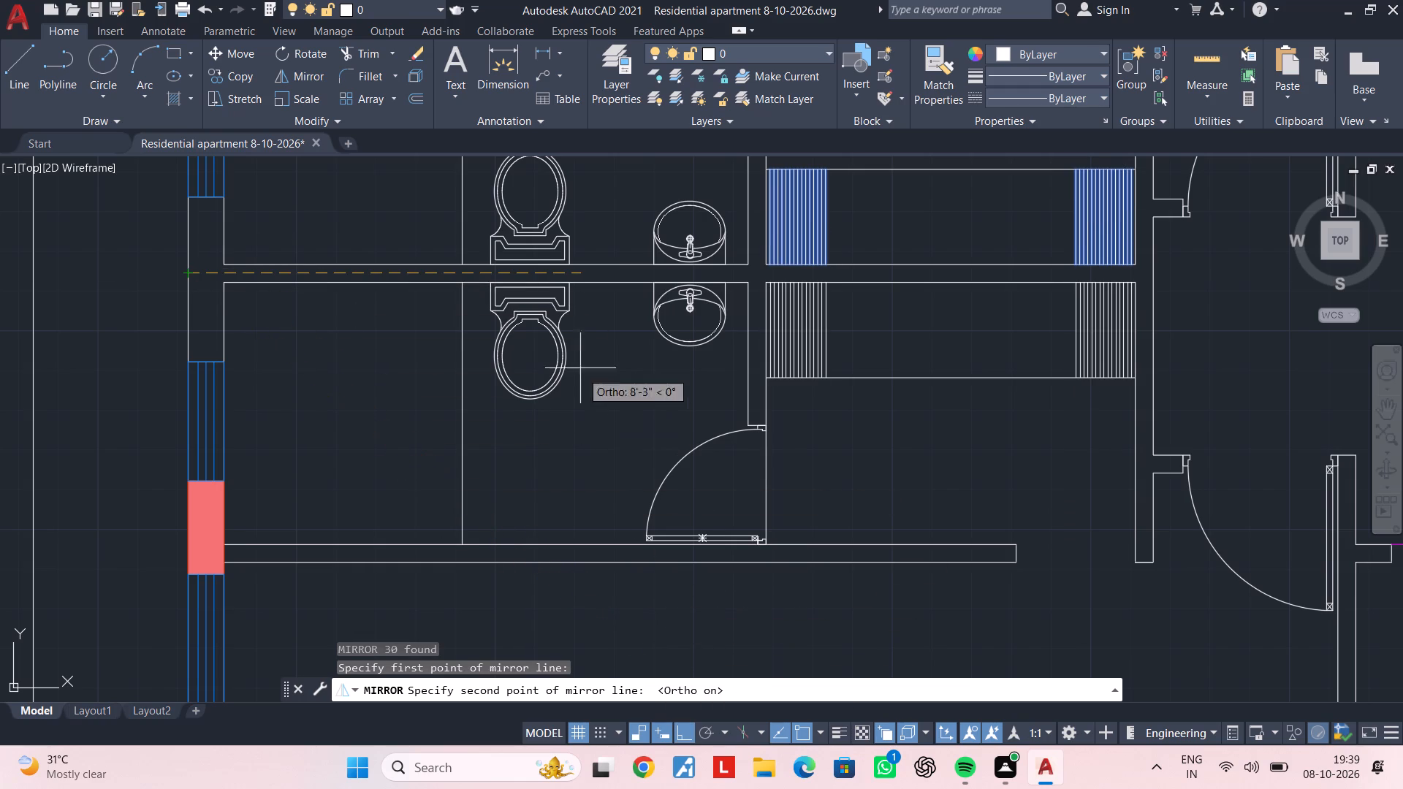
scroll(613, 275, "up", 2)
left_click(641, 275)
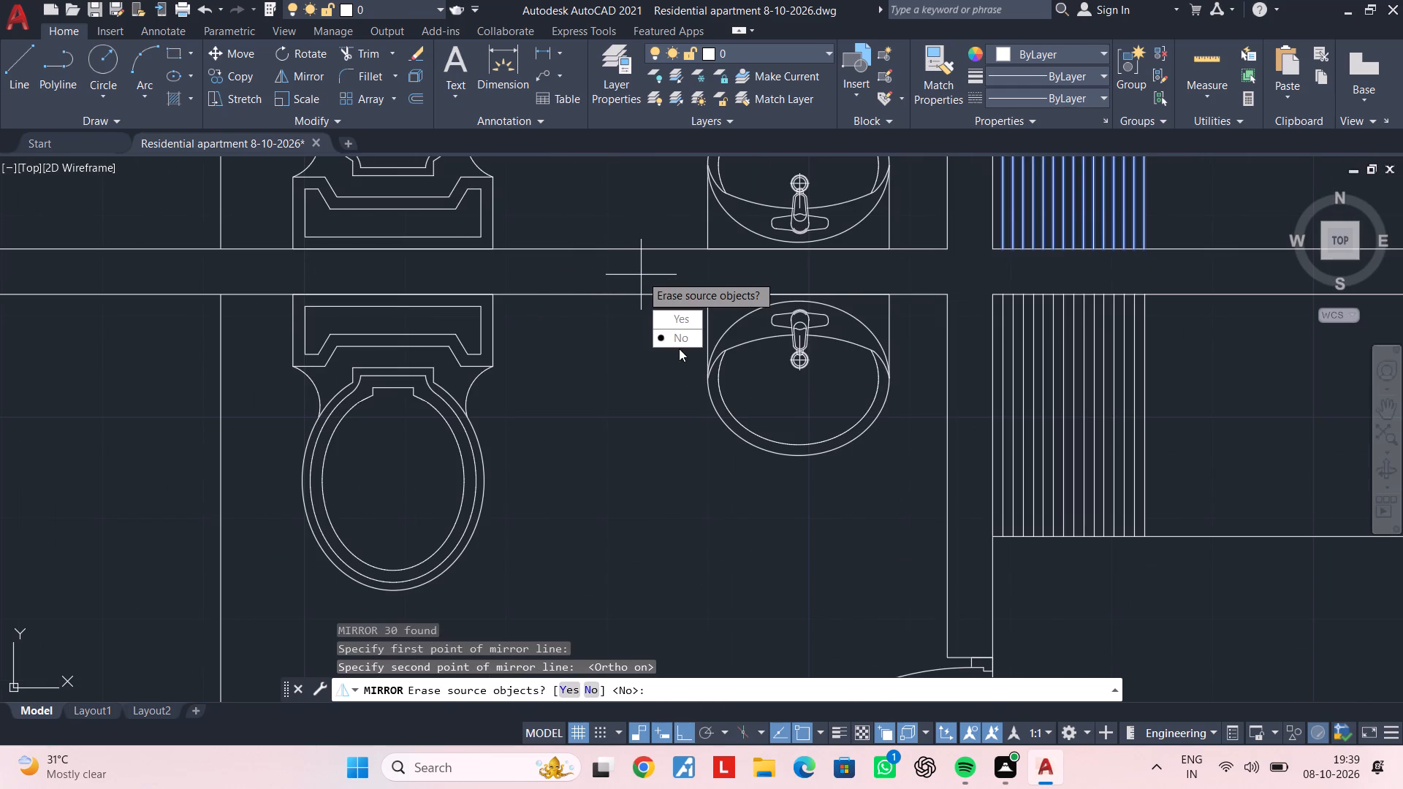
left_click_drag(677, 343, 641, 275)
key("Escape")
scroll(1034, 460, "down", 3)
middle_click_drag(1031, 452, 724, 388)
key("Escape")
key("Escape")
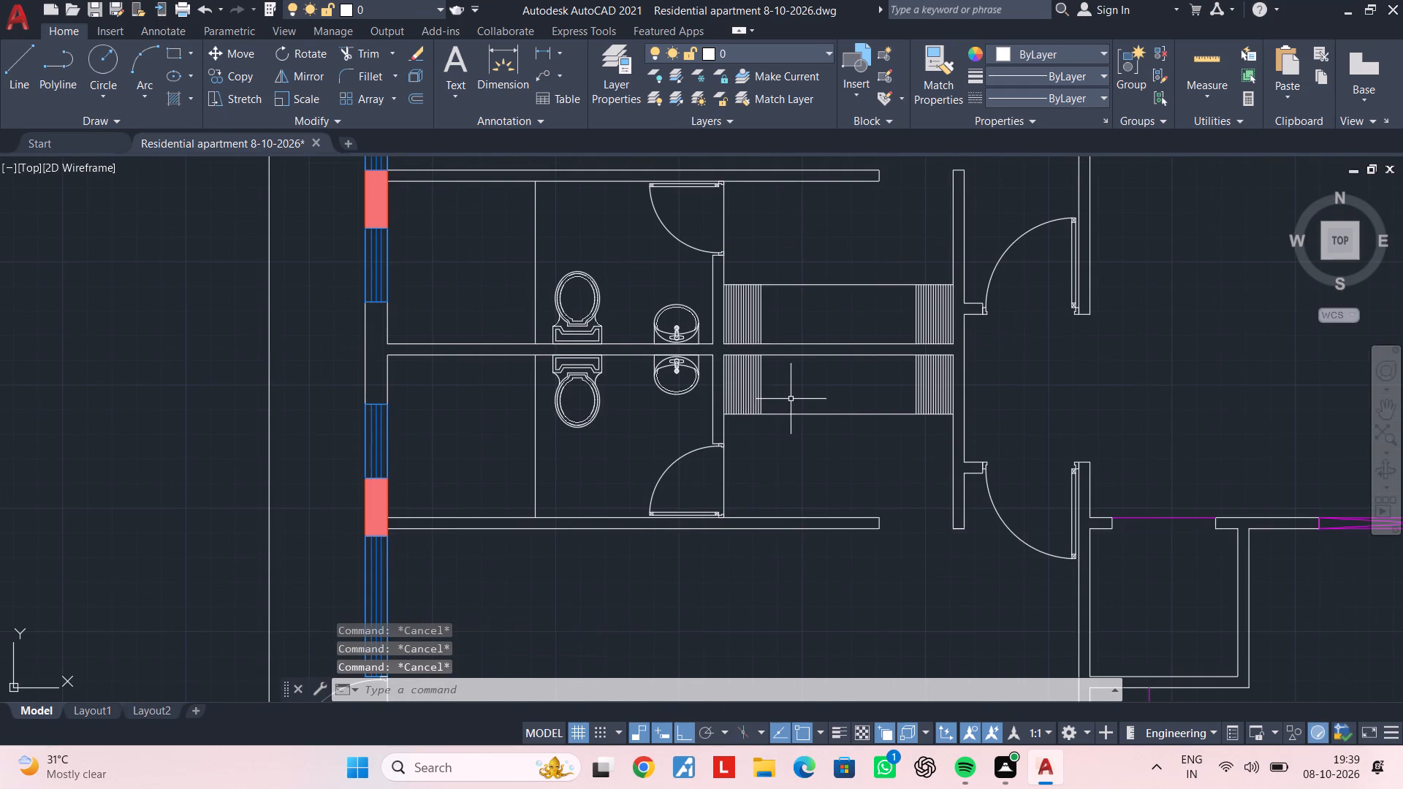
Examine the apartment plan from the west-side bathrooms and built-in units across the central hall to the north-east bedroom.
middle_click_drag(789, 403, 753, 413)
middle_click_drag(818, 403, 794, 403)
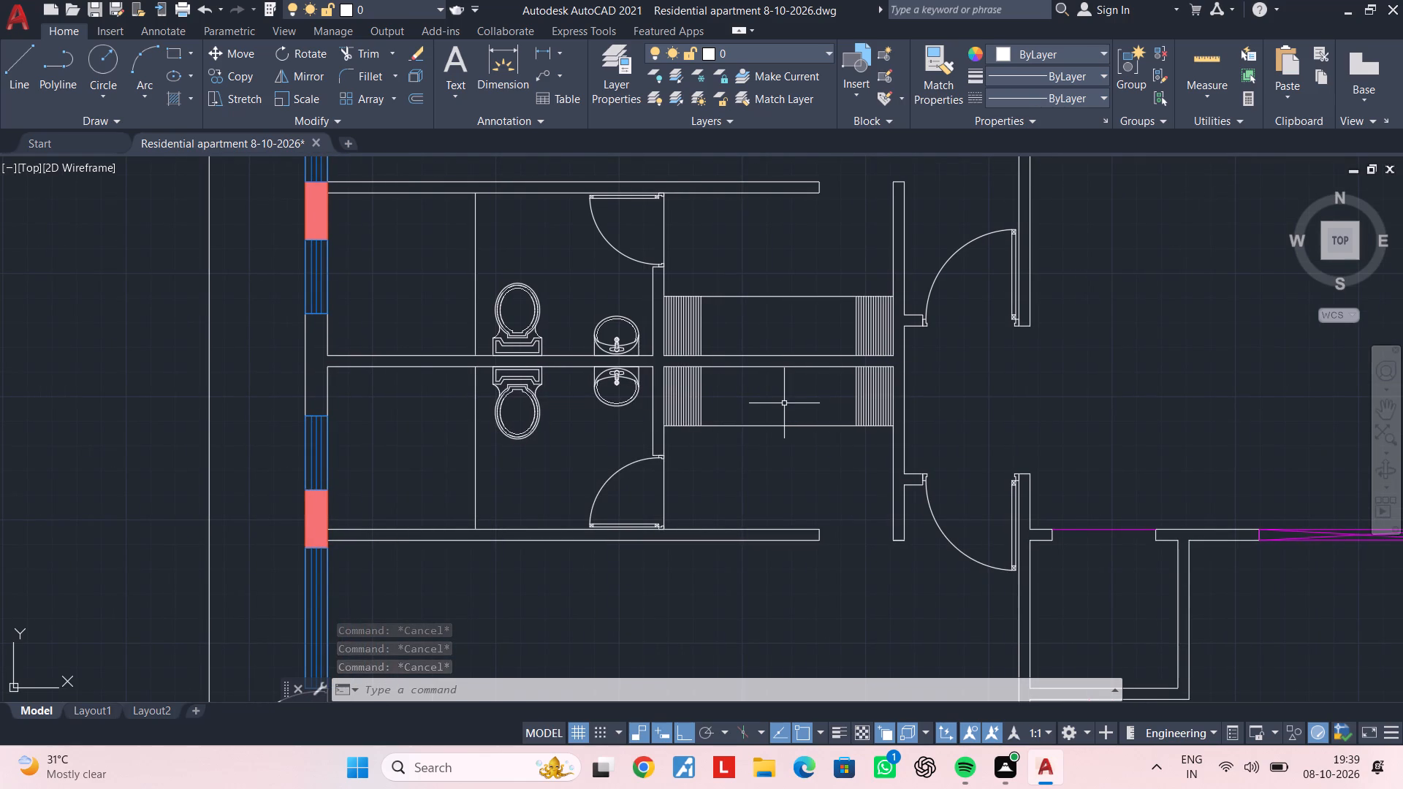
key("Escape")
key("Escape")
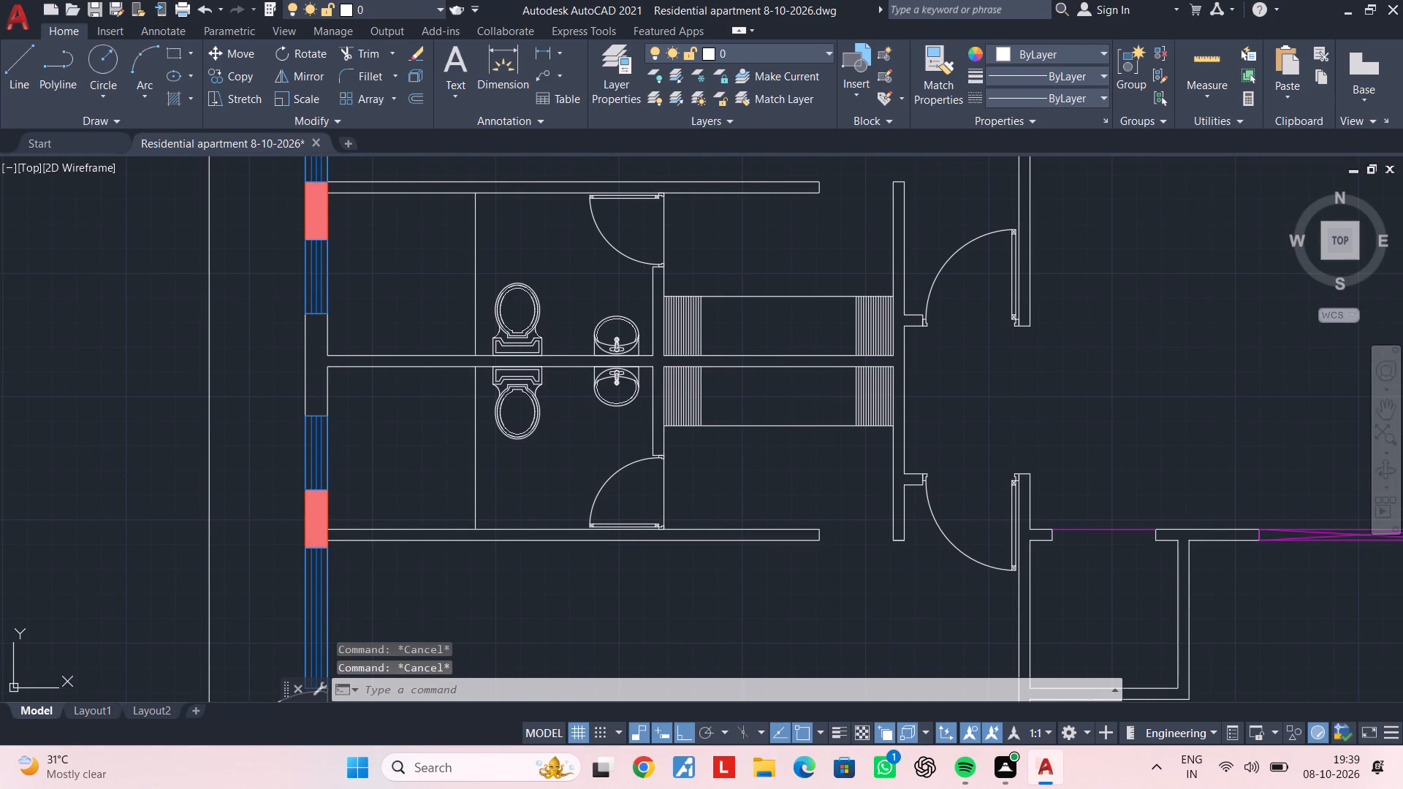
key("Escape")
key("Escape")
key("Escape")
middle_click_drag(1049, 414, 984, 417)
key("Escape")
key("Escape")
key("Escape")
key("Escape")
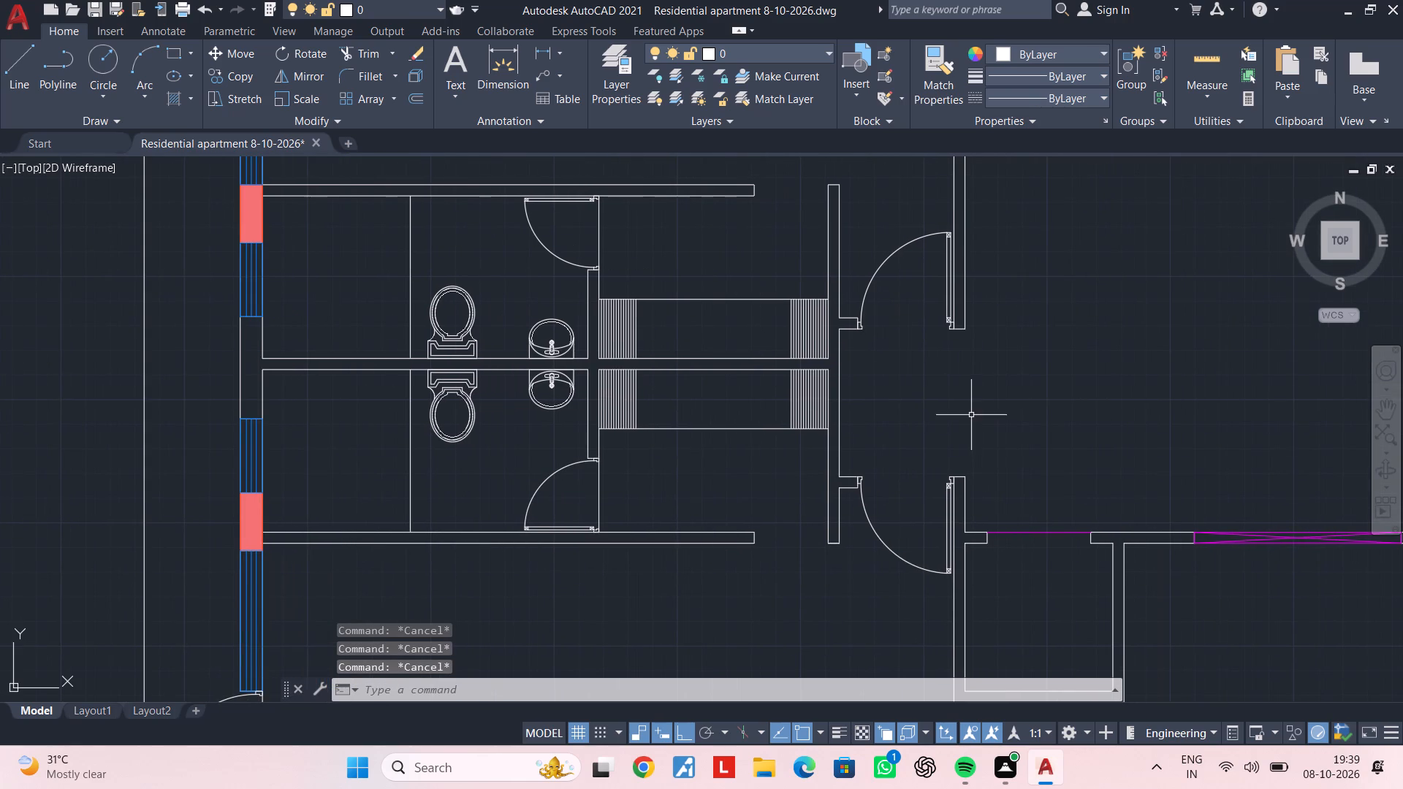
key("Escape")
middle_click_drag(1065, 402, 932, 427)
scroll(953, 423, "down", 2)
middle_click_drag(953, 423, 838, 430)
key("Escape")
key("Escape")
key("Escape")
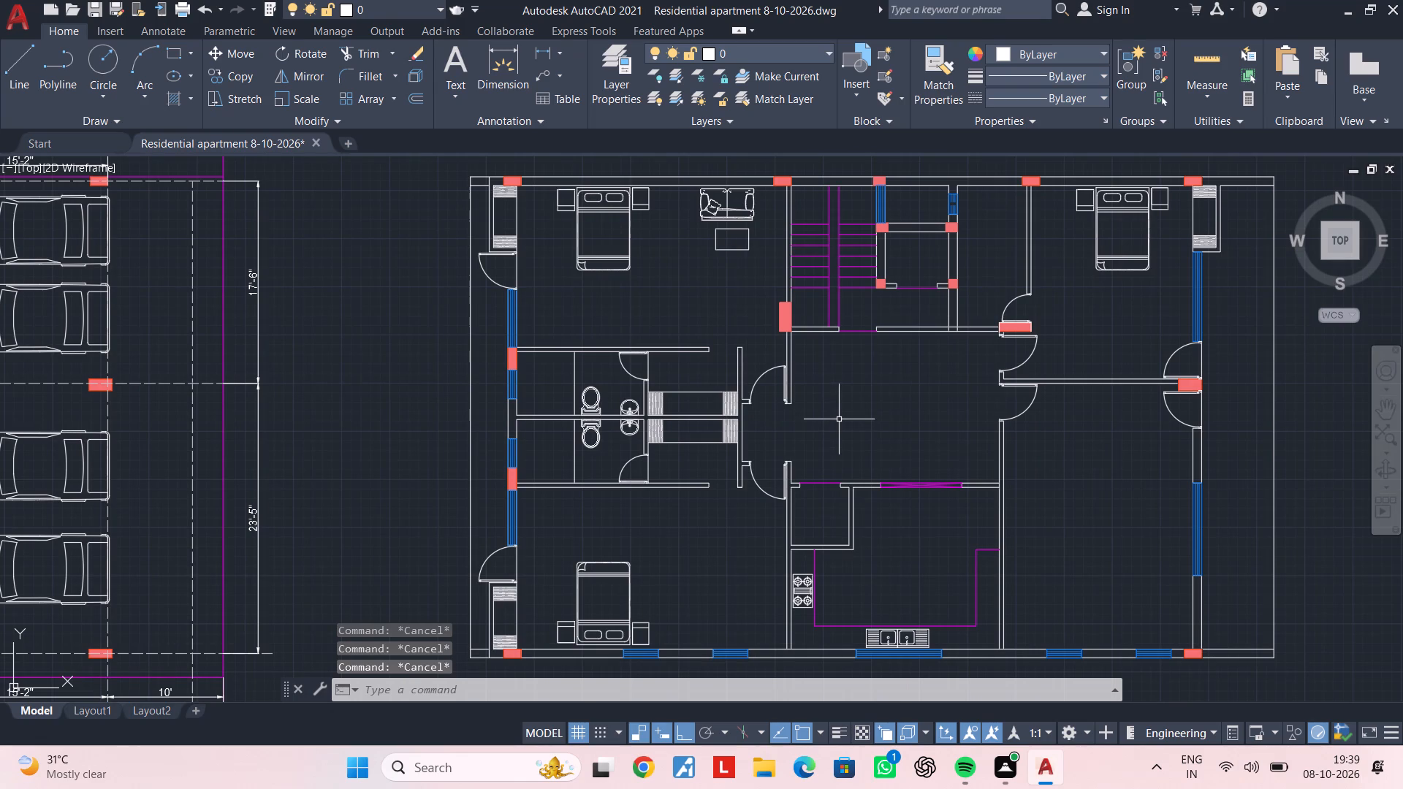
scroll(840, 416, "up", 2)
middle_click_drag(656, 384, 717, 378)
scroll(704, 379, "up", 2)
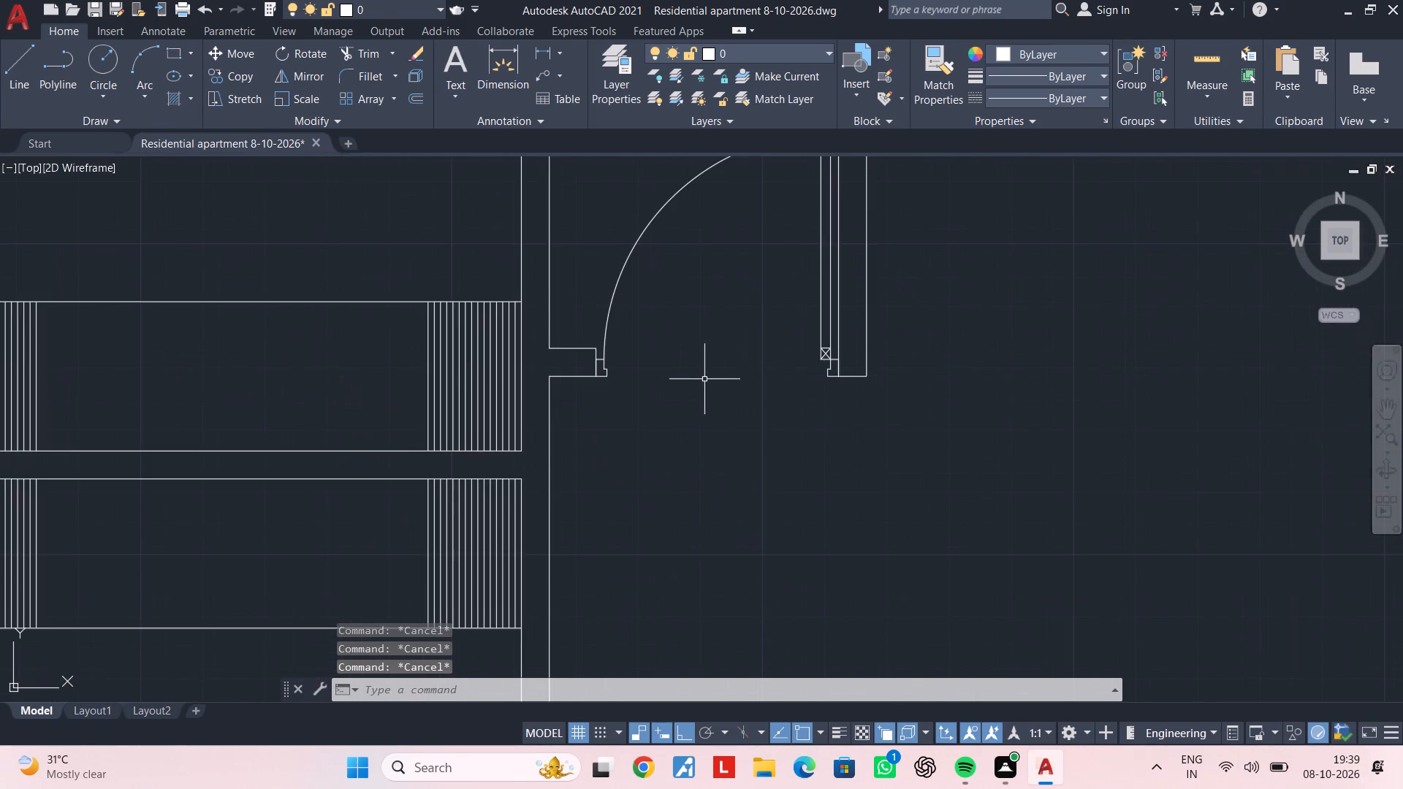
middle_click_drag(753, 398, 709, 397)
key("Escape")
key("Escape")
key("Escape")
middle_click_drag(723, 399, 607, 397)
scroll(642, 397, "down", 2)
middle_click_drag(745, 395, 634, 468)
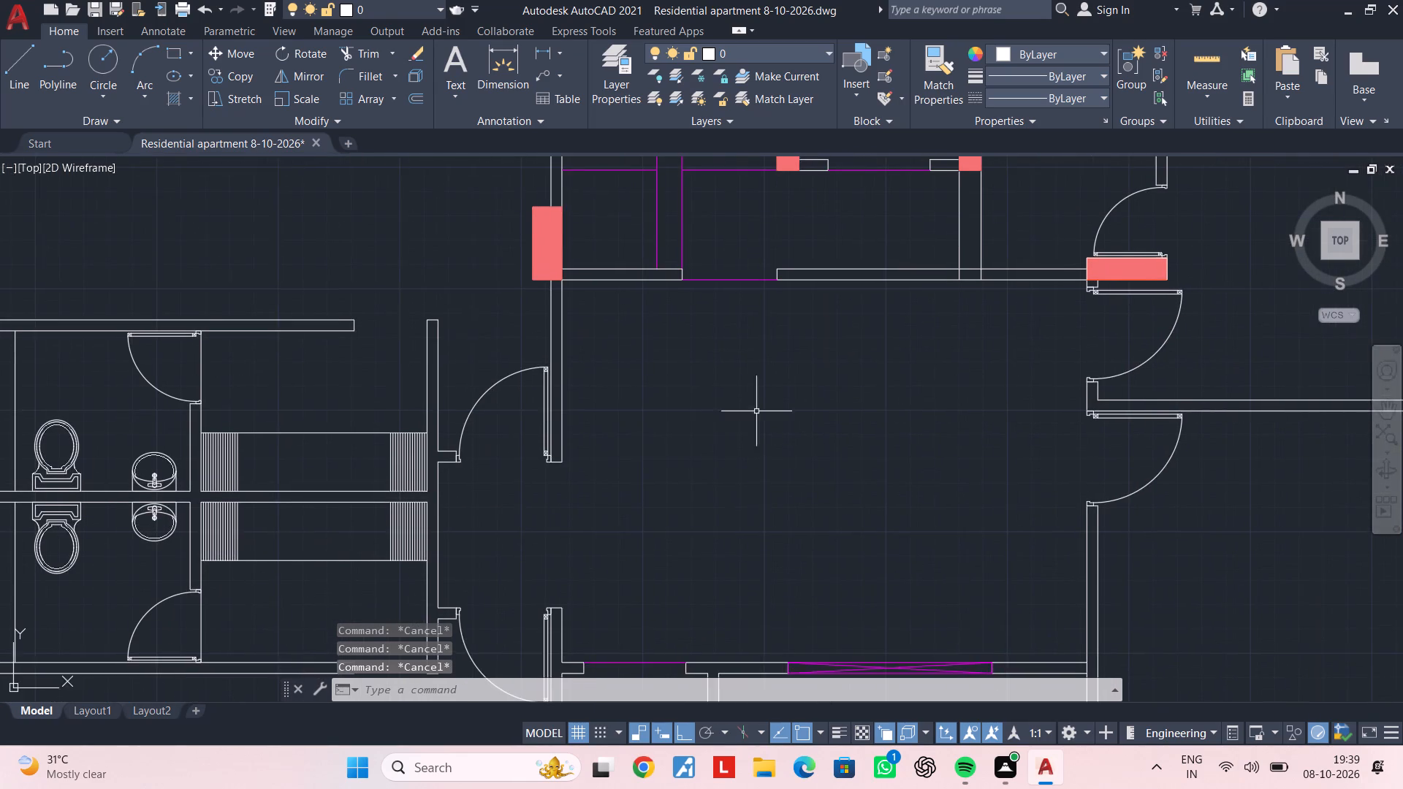
middle_click_drag(721, 435, 710, 446)
key("Escape")
key("Escape")
key("Escape")
key("Escape")
key("Escape")
middle_click_drag(710, 438, 703, 494)
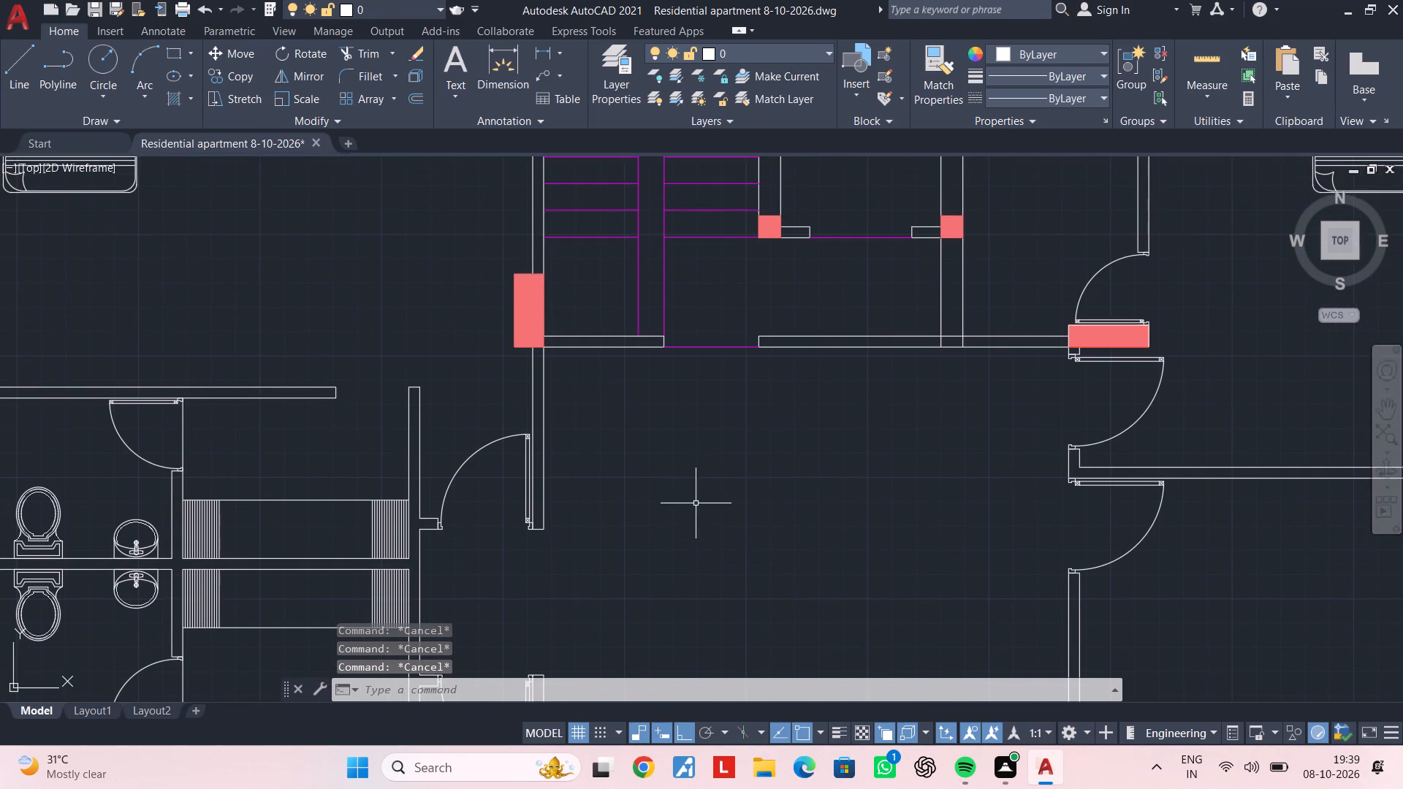
scroll(697, 500, "down", 1)
middle_click_drag(703, 495, 600, 538)
middle_click_drag(658, 508, 598, 517)
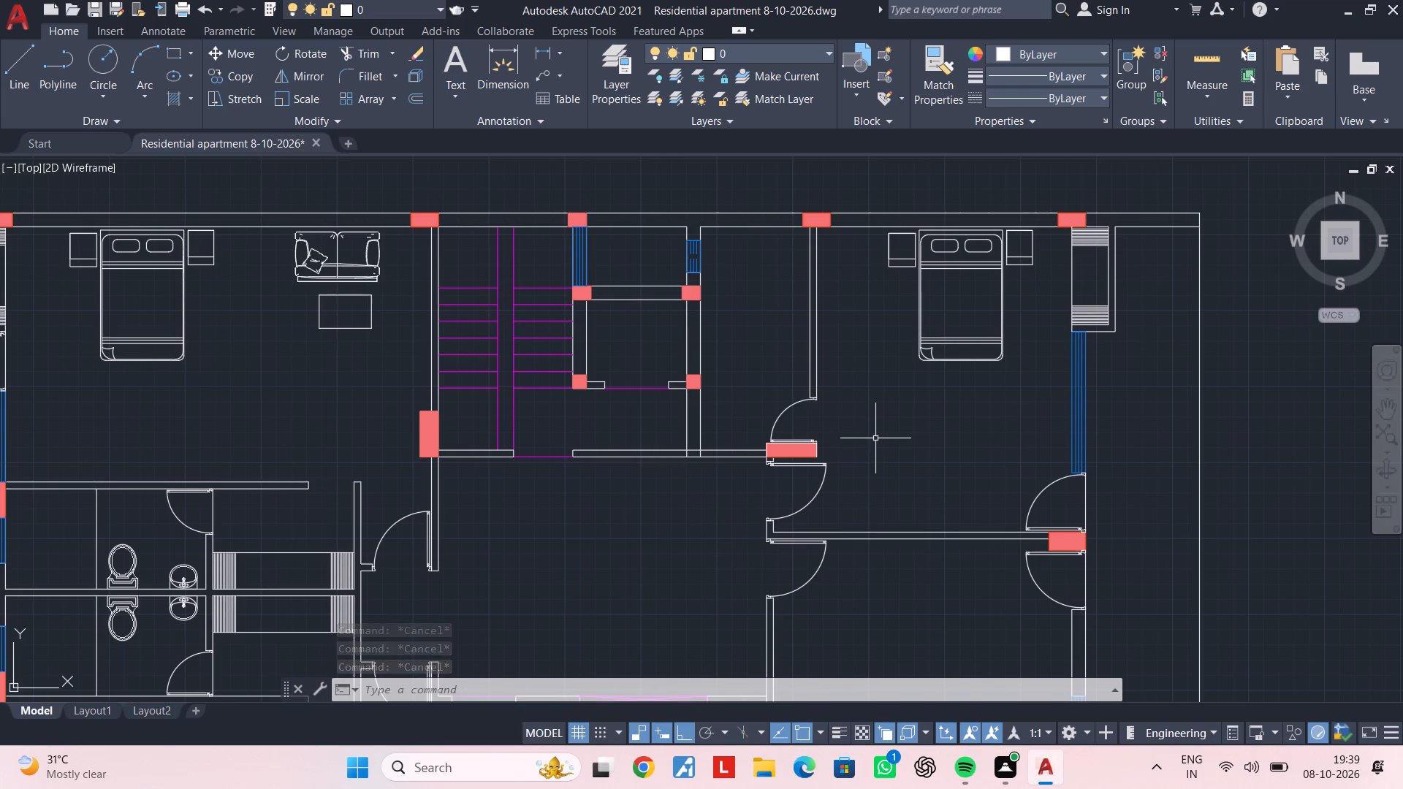
Copy the toilet and washbasin of the northern west-side bathroom about 65' east, into the open space beyond the apartment plan.
middle_click_drag(823, 438, 927, 405)
middle_click_drag(835, 432, 893, 405)
middle_click_drag(789, 438, 847, 389)
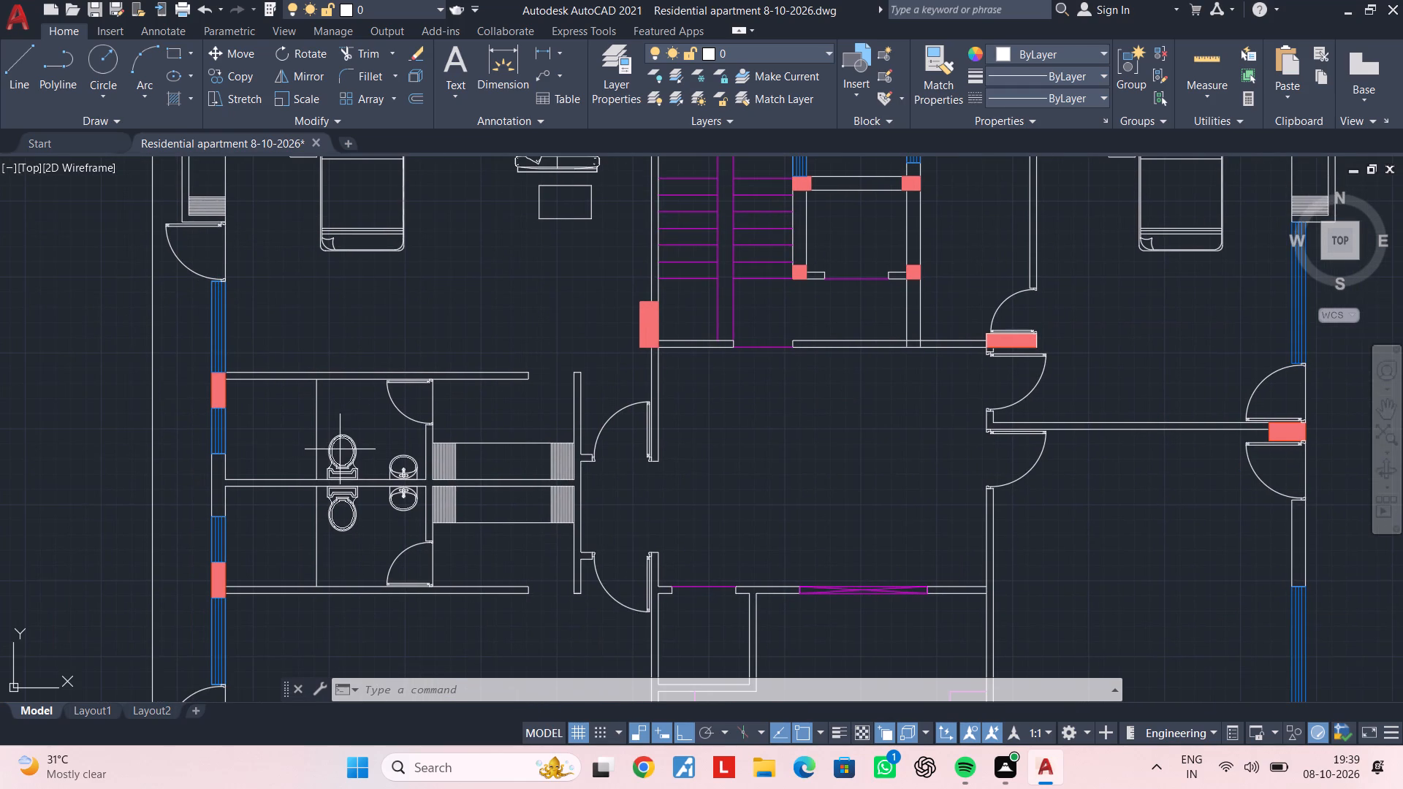
left_click(340, 449)
left_click(330, 452)
scroll(396, 454, "up", 1)
left_click(396, 456)
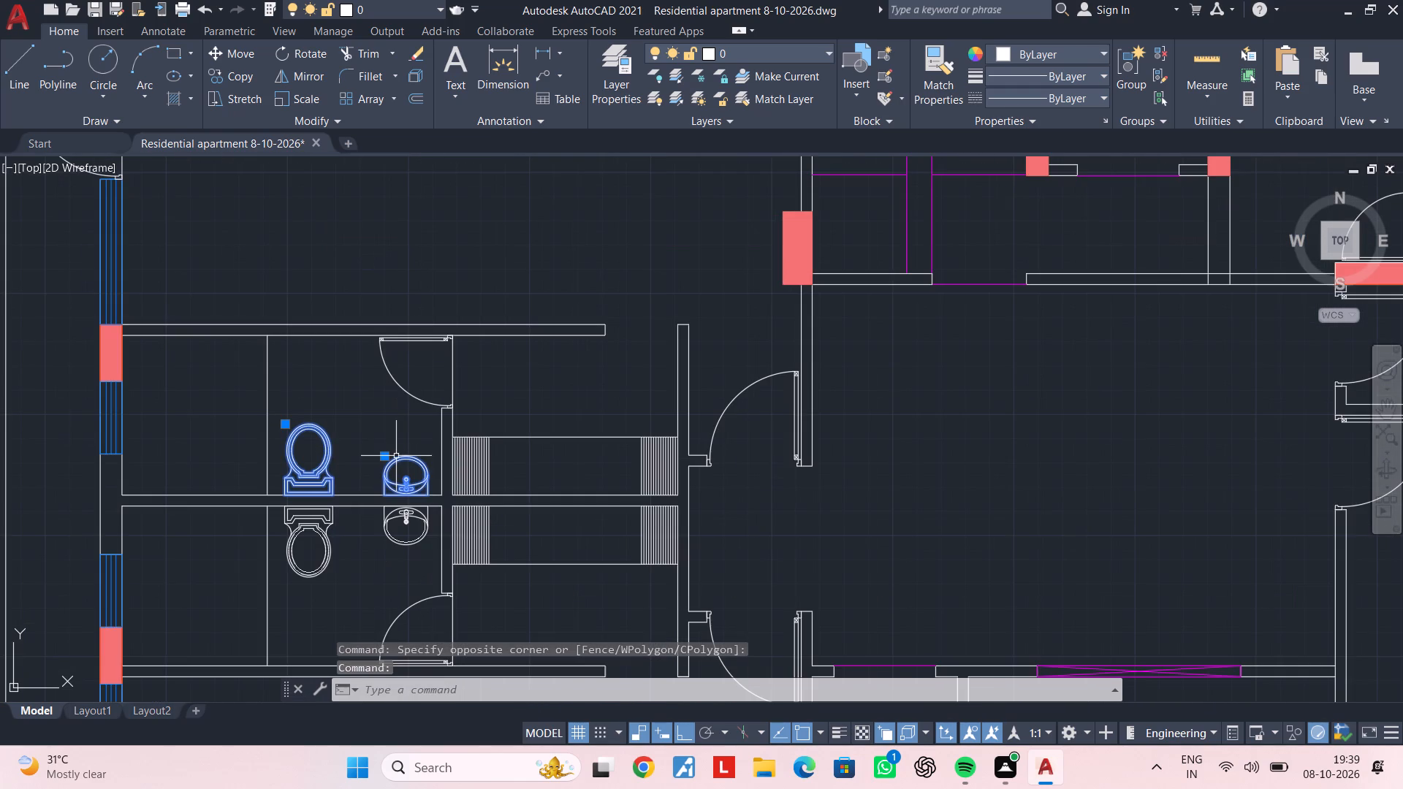
key("c")
key("o")
key("space")
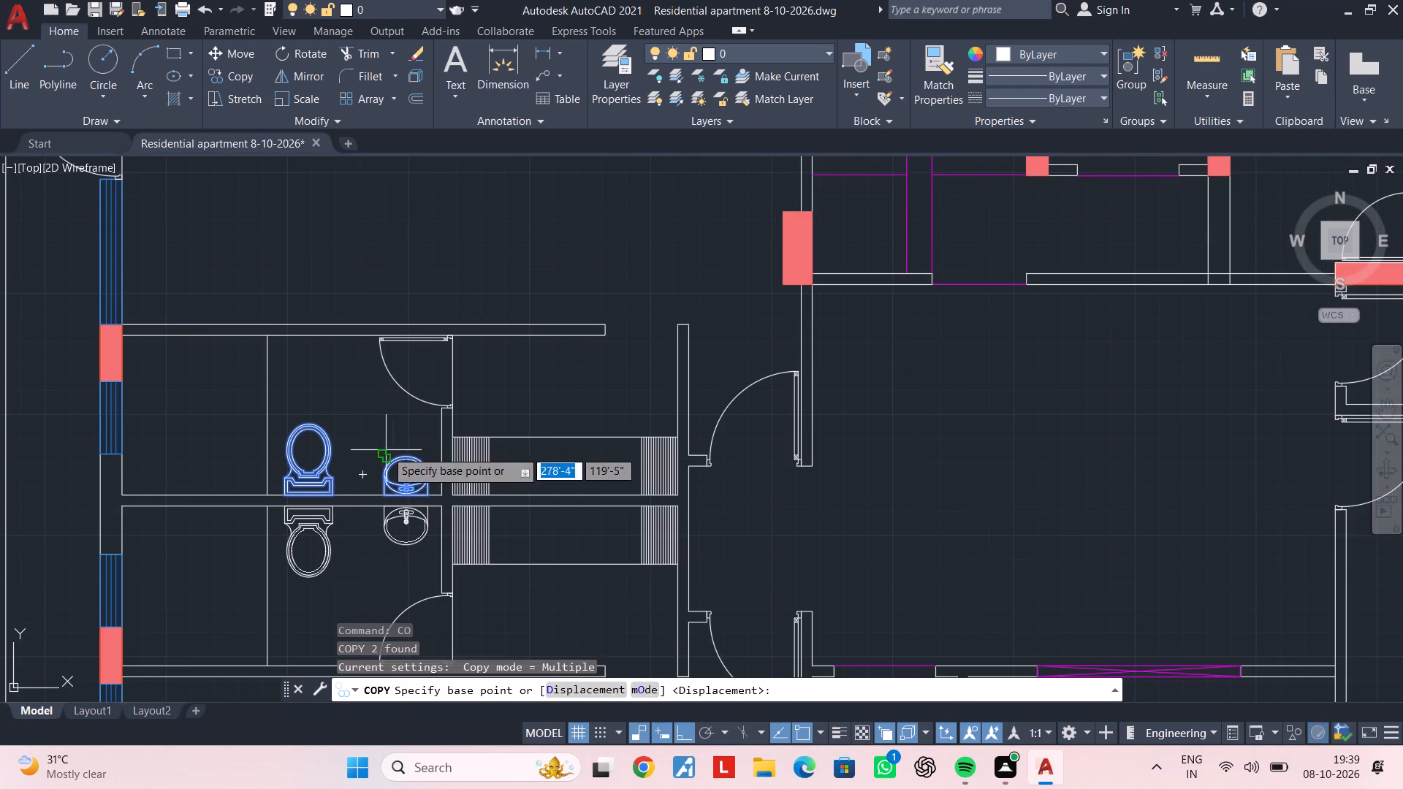
left_click(386, 450)
scroll(829, 448, "down", 2)
middle_click_drag(806, 450, 434, 451)
scroll(1004, 435, "up", 1)
left_click(1038, 434)
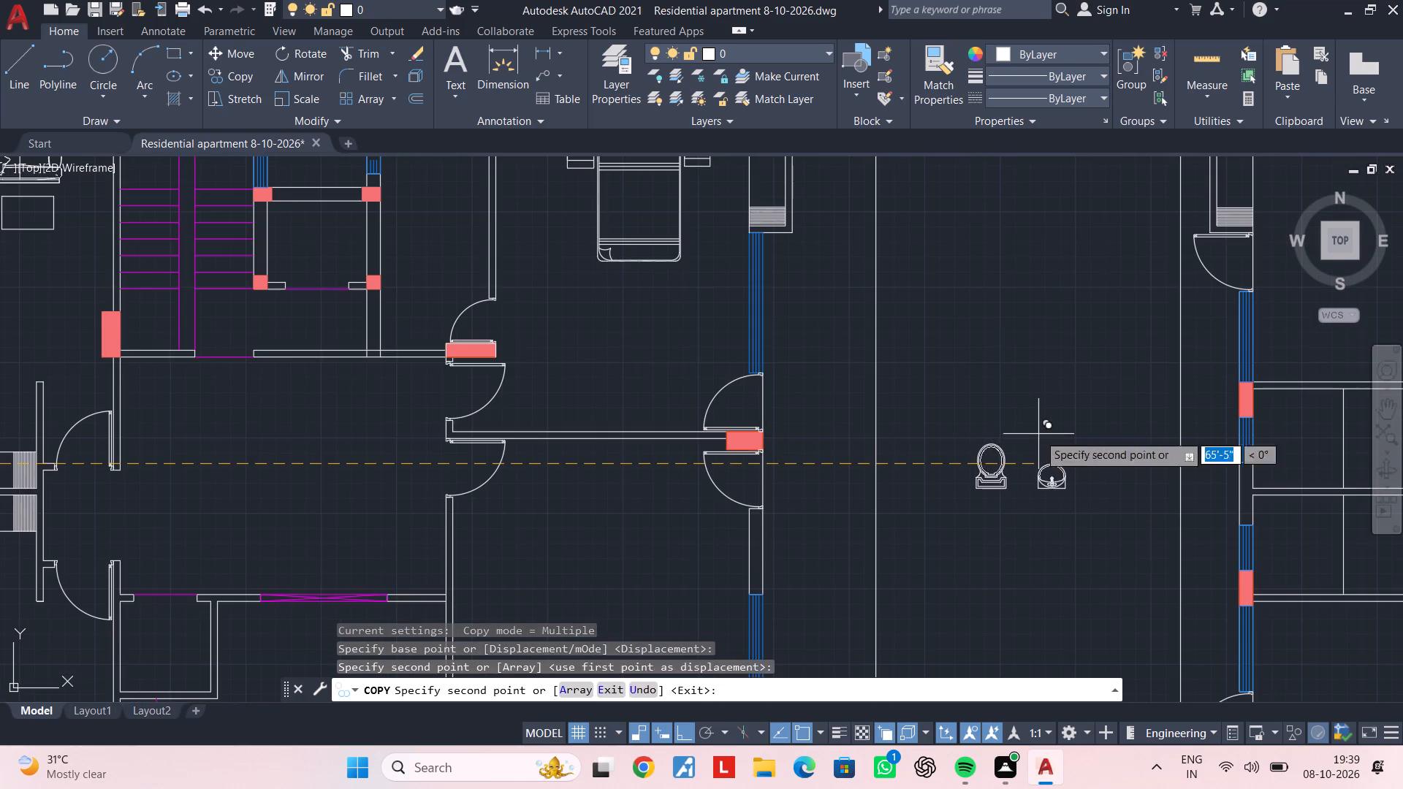
key("Escape")
key("Escape")
Rotate the copied toilet by 270° so its cistern faces west.
left_click(990, 491)
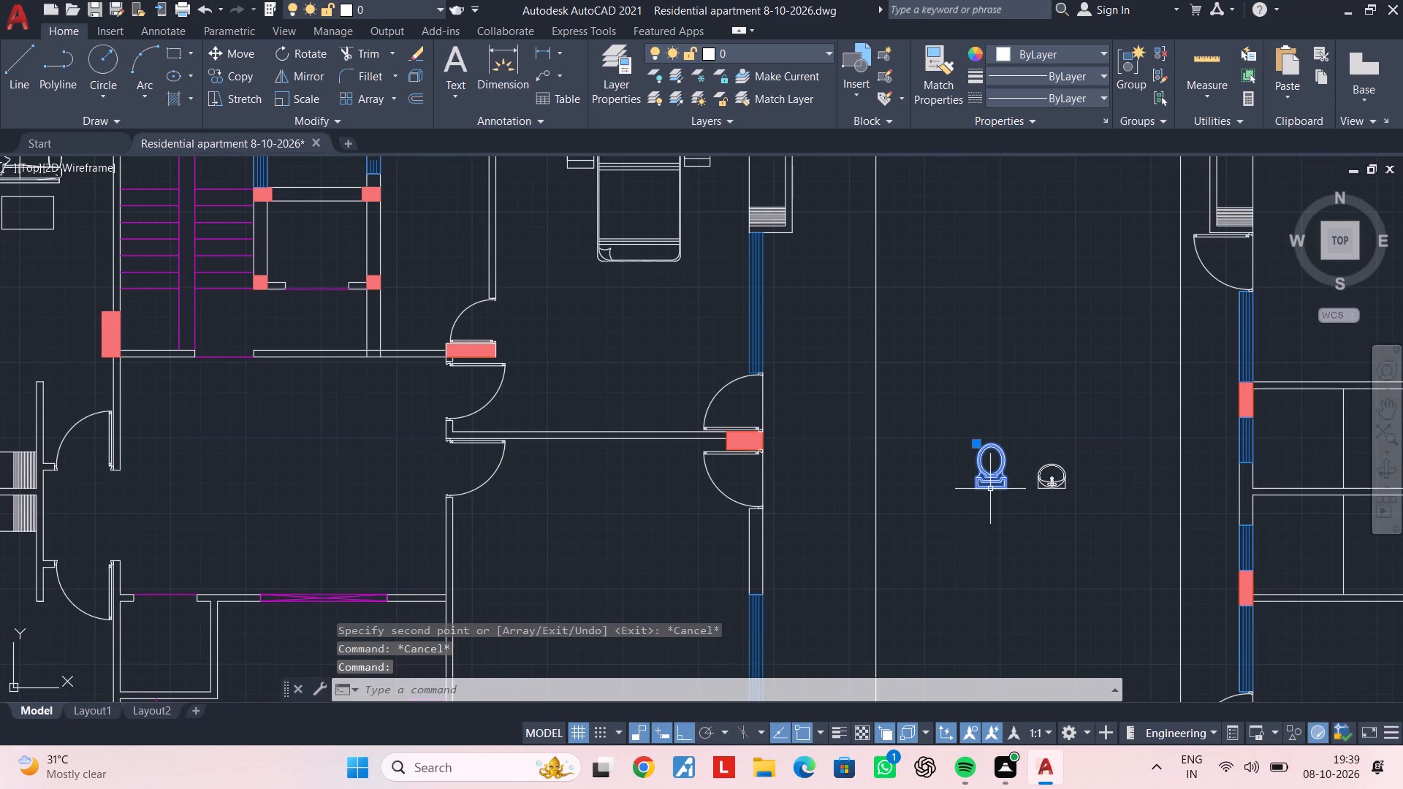
type("ro")
key("space")
left_click(1012, 558)
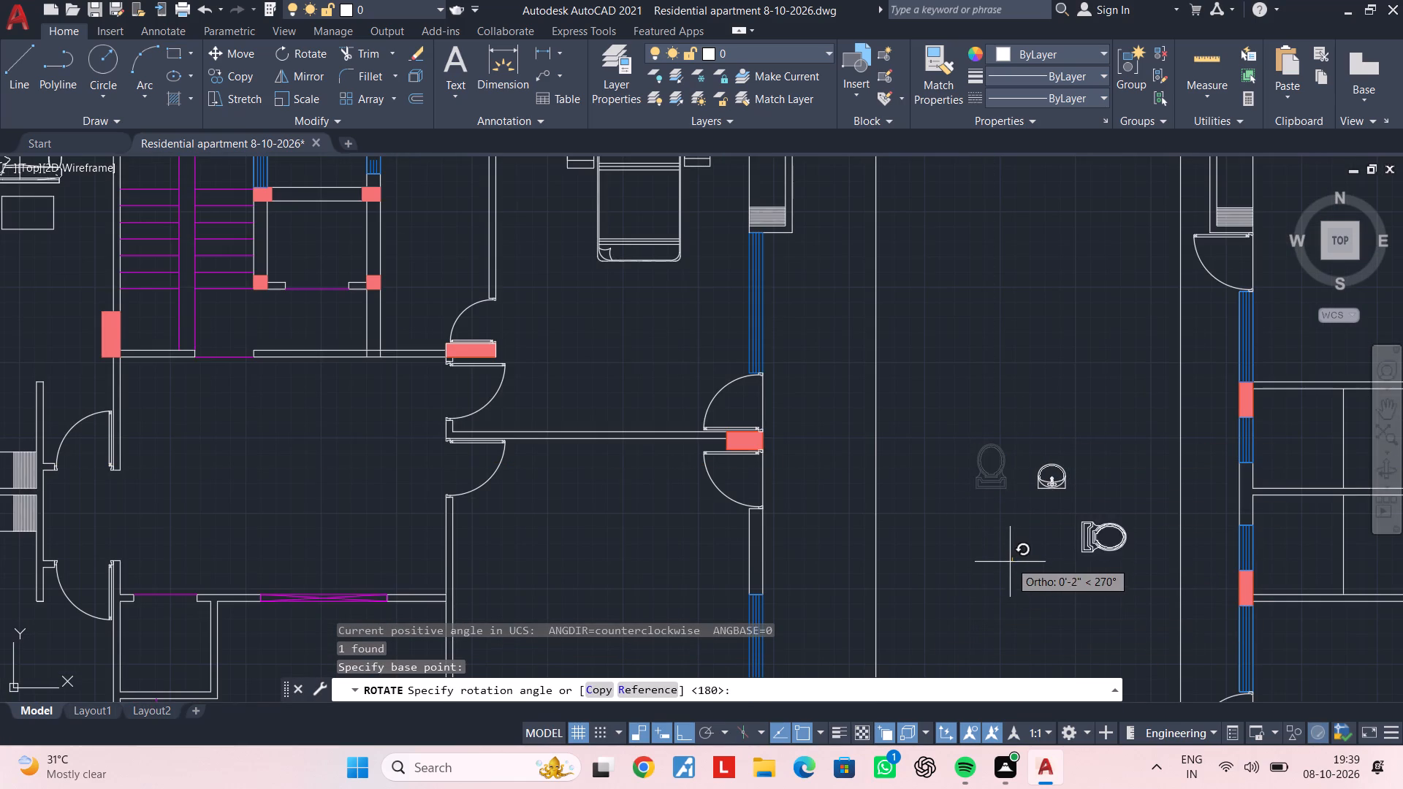
left_click(1016, 566)
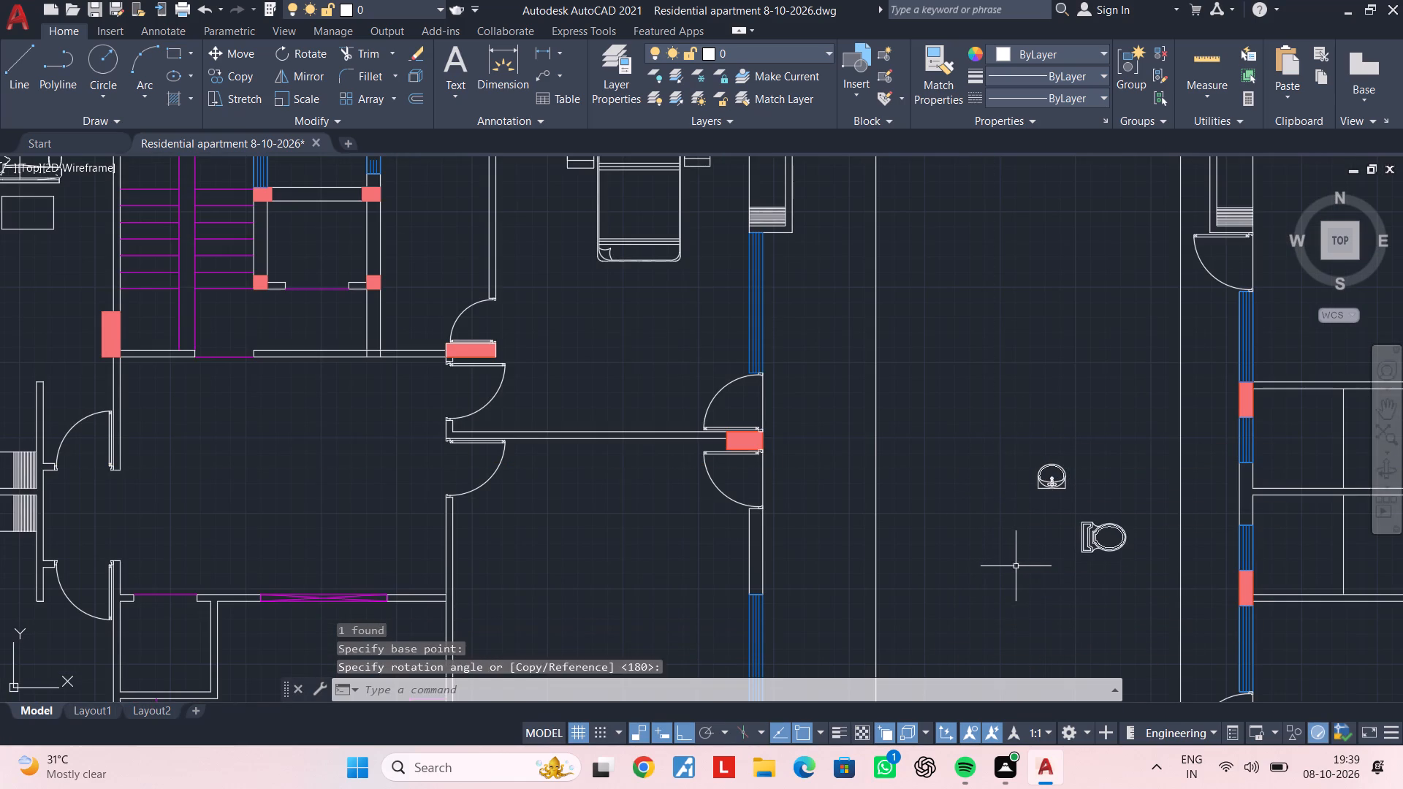
key("Escape")
Move the rotated toilet by its cistern's back midpoint onto the west wall of the bathroom between the lift and north-east bedroom.
left_click(1086, 548)
type("m")
key("space")
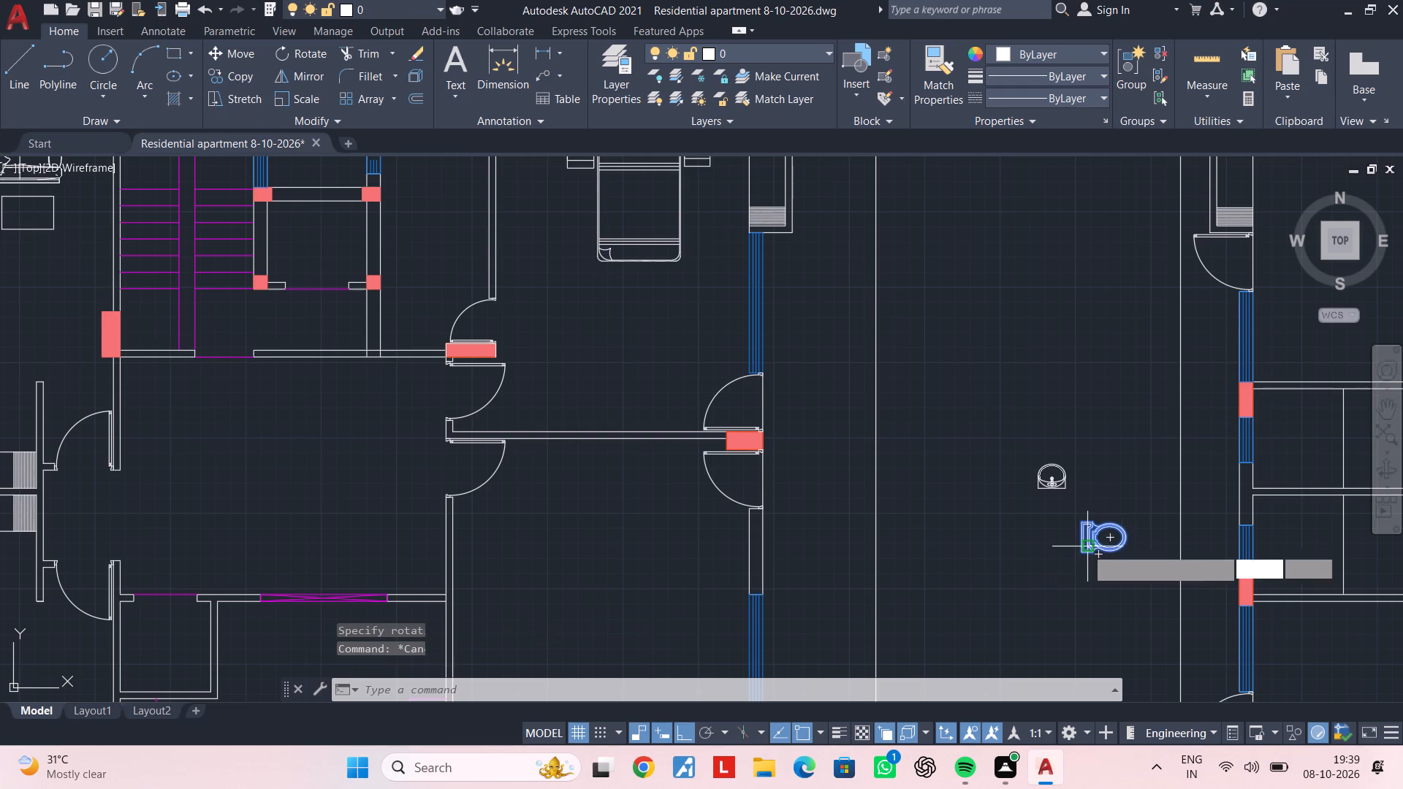
scroll(1088, 546, "up", 5)
left_click(1014, 481)
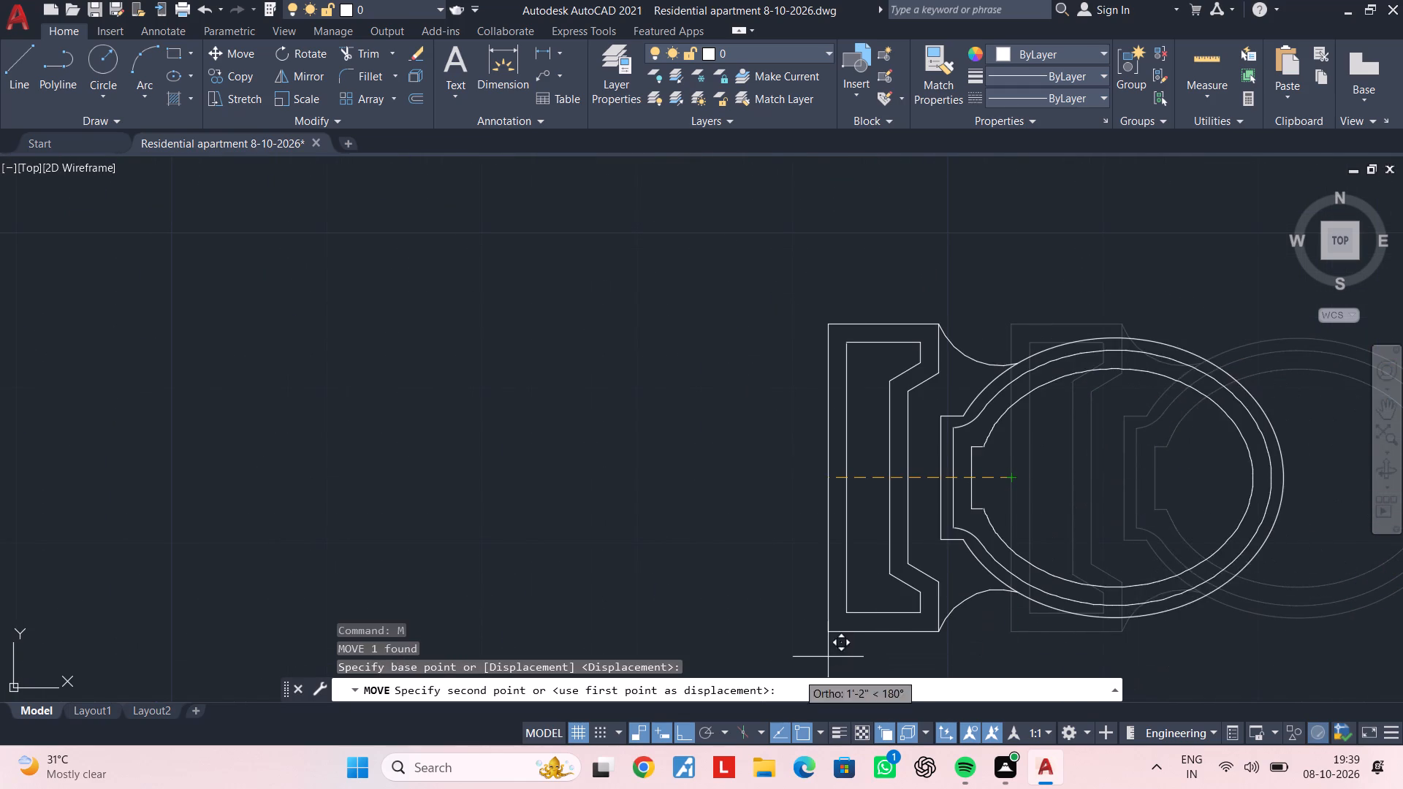
left_click(680, 729)
scroll(698, 601, "down", 3)
middle_click_drag(696, 458, 889, 658)
scroll(750, 609, "down", 2)
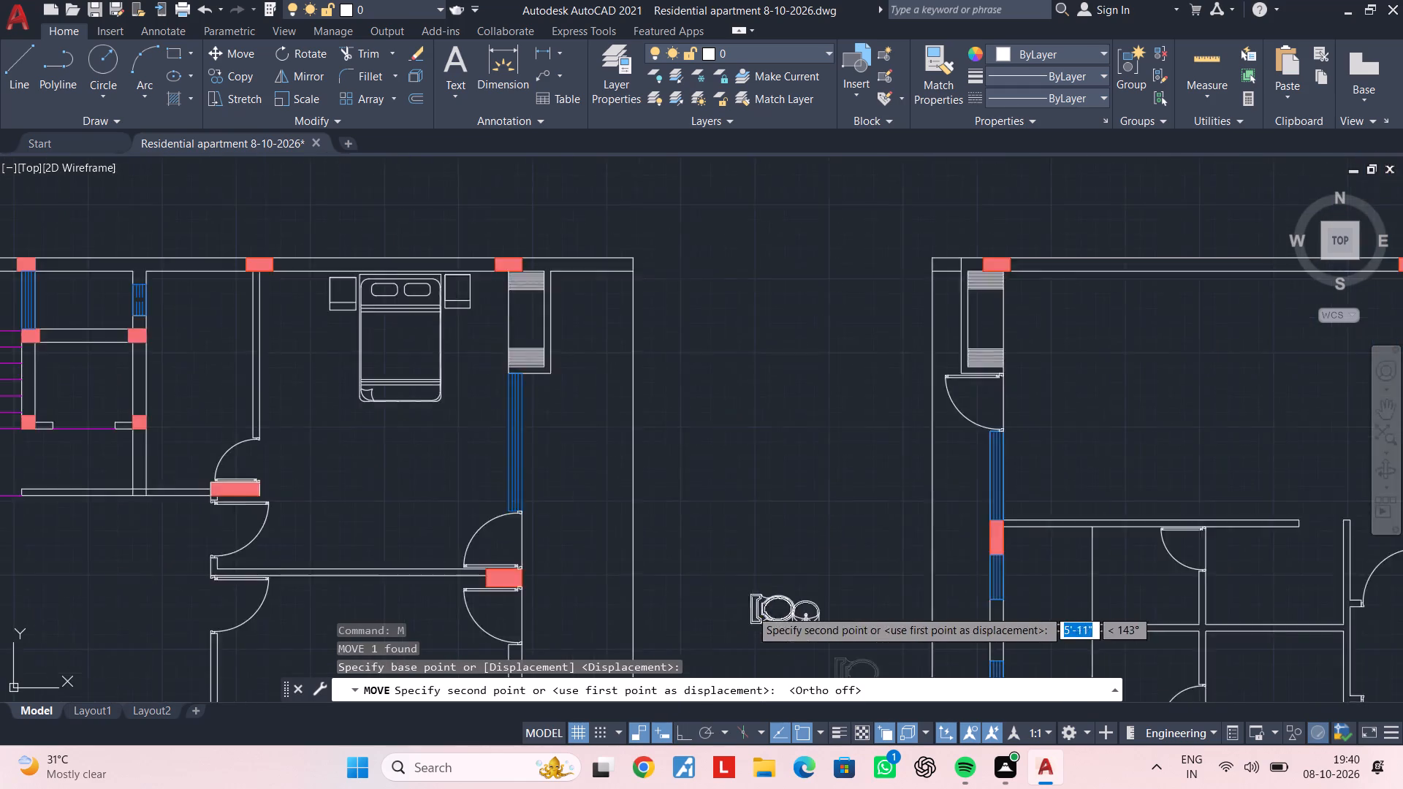
middle_click_drag(761, 608, 1035, 660)
middle_click_drag(756, 519, 1041, 539)
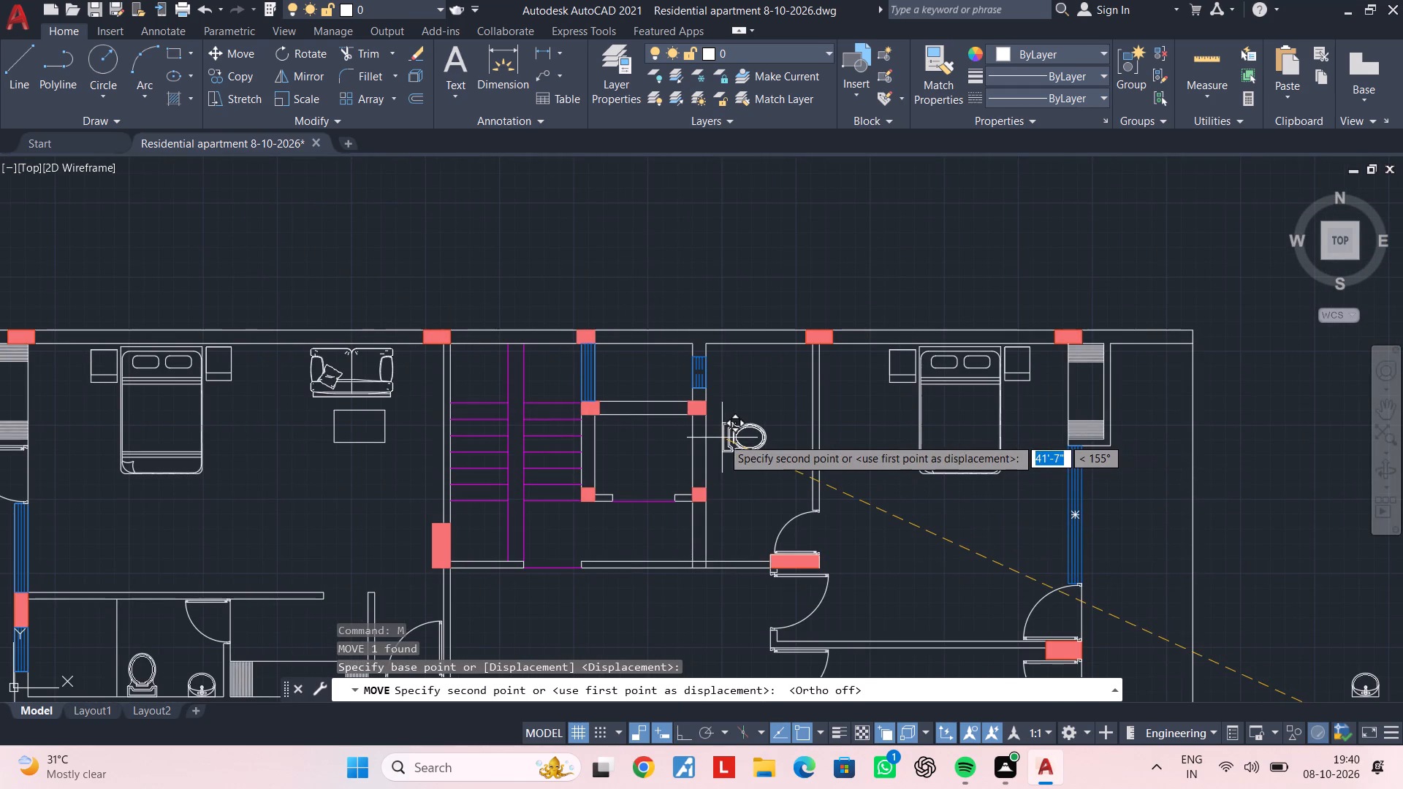
scroll(718, 438, "up", 2)
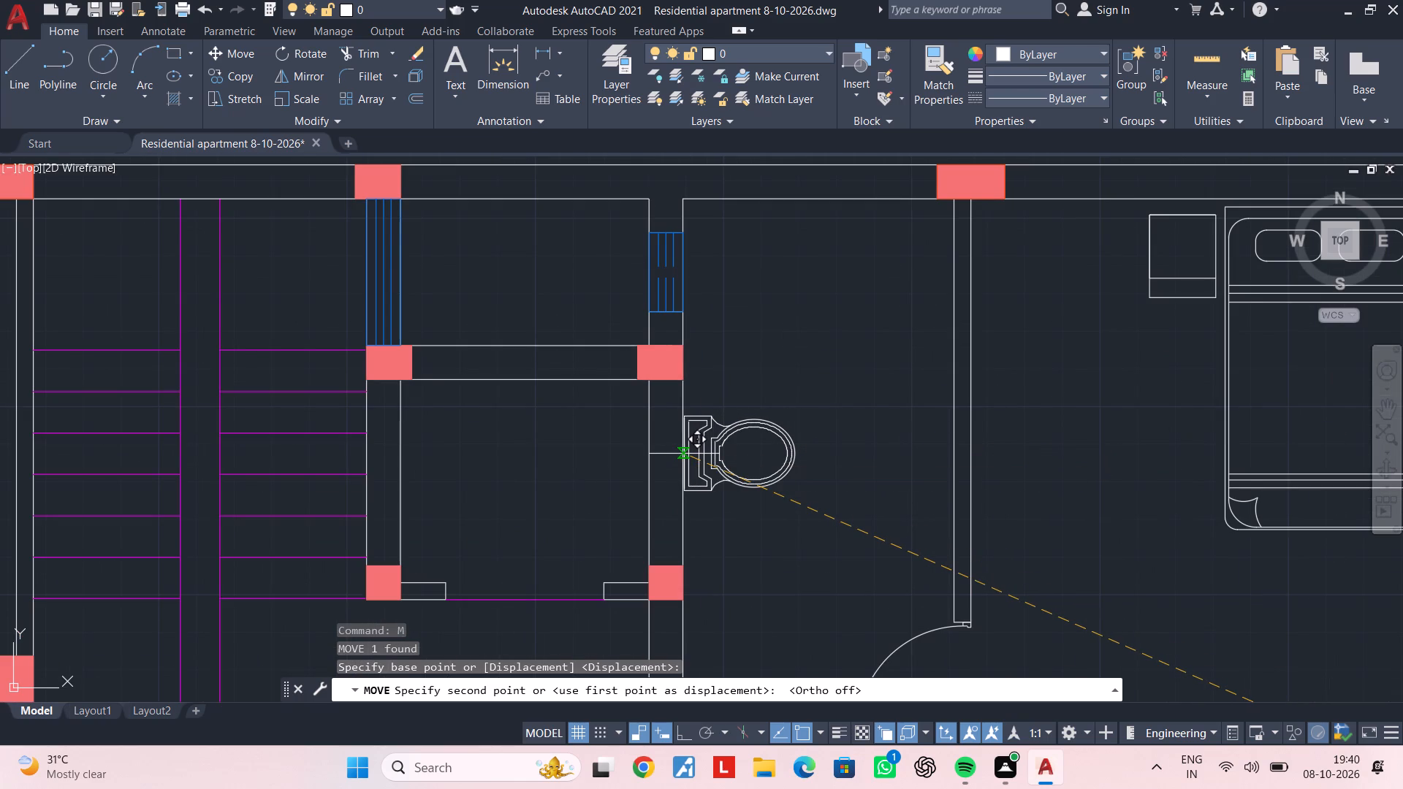
left_click(683, 465)
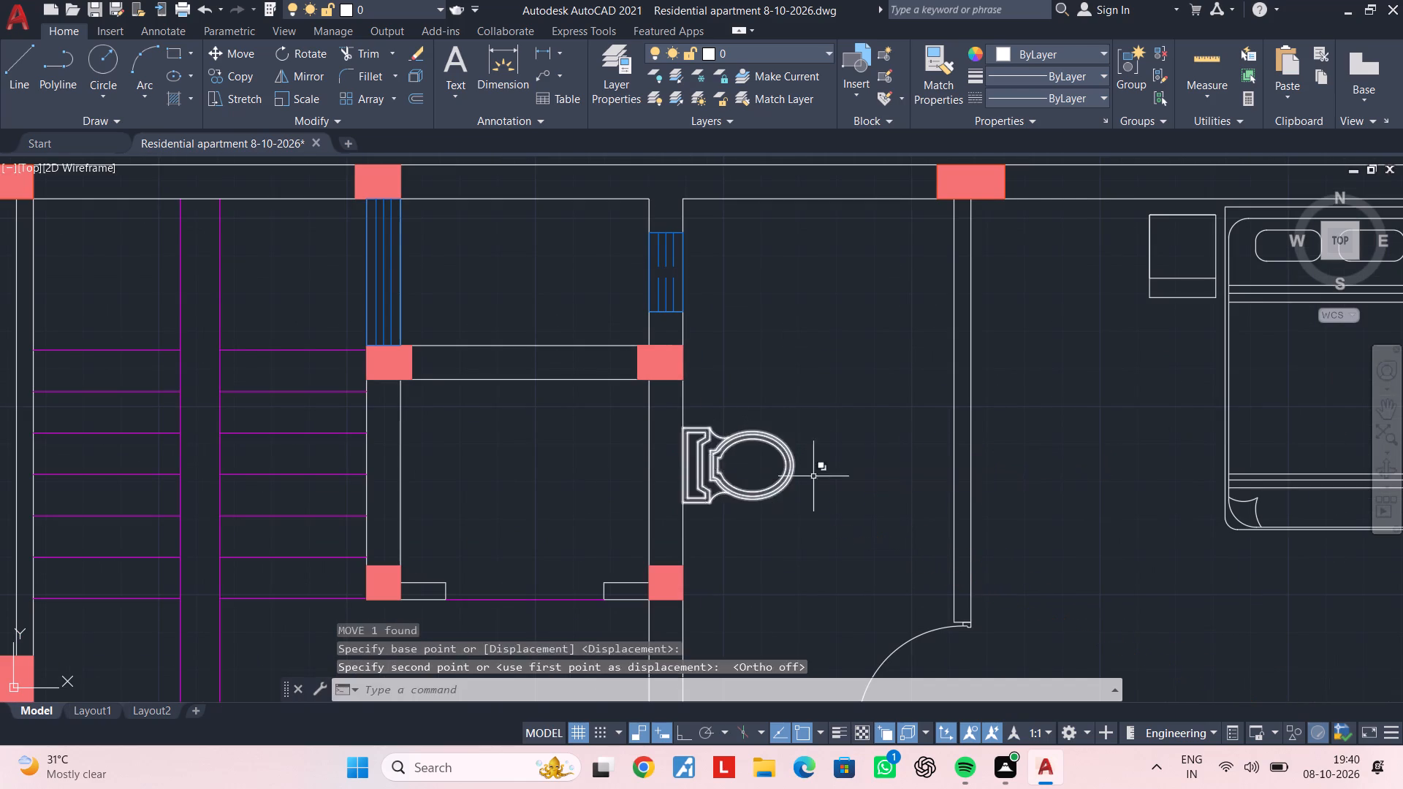
key("Escape")
Rotate the copied washbasin by 270° so its tap side faces west.
scroll(866, 481, "down", 4)
middle_click_drag(882, 486, 816, 443)
scroll(1010, 536, "up", 3)
middle_click_drag(1110, 549, 1025, 533)
scroll(1048, 500, "up", 2)
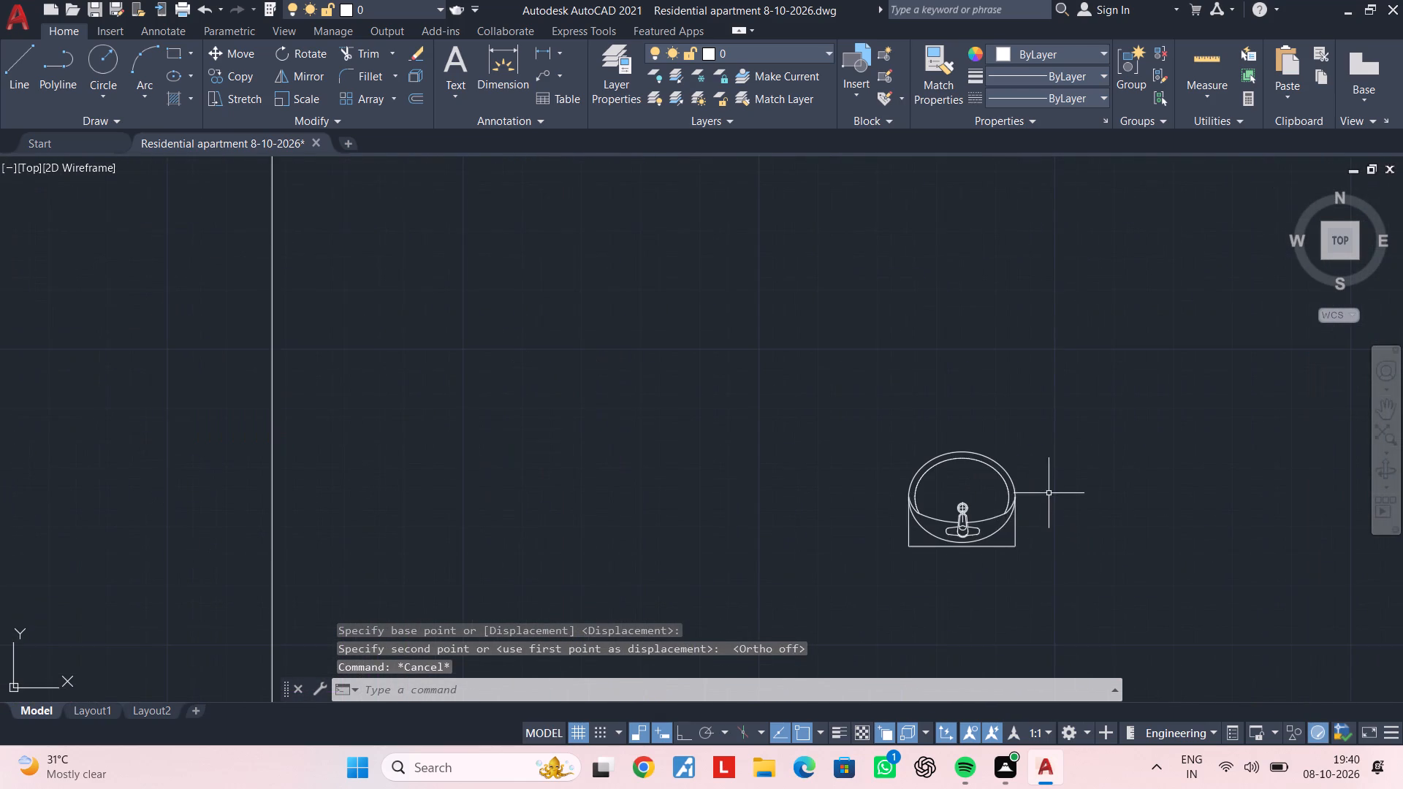
left_click_drag(1049, 446, 1029, 473)
left_click(976, 526)
type("ro")
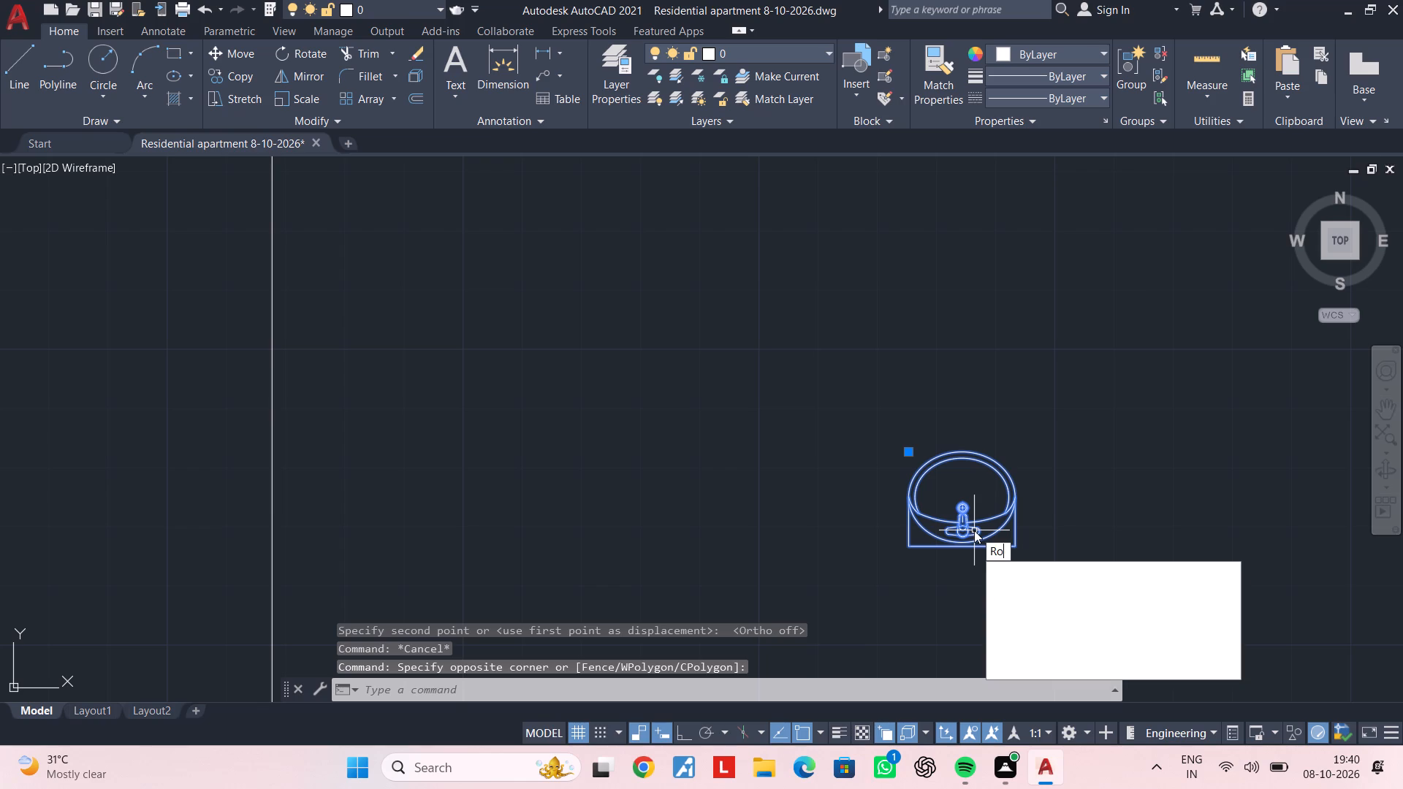
key("space")
left_click(1098, 515)
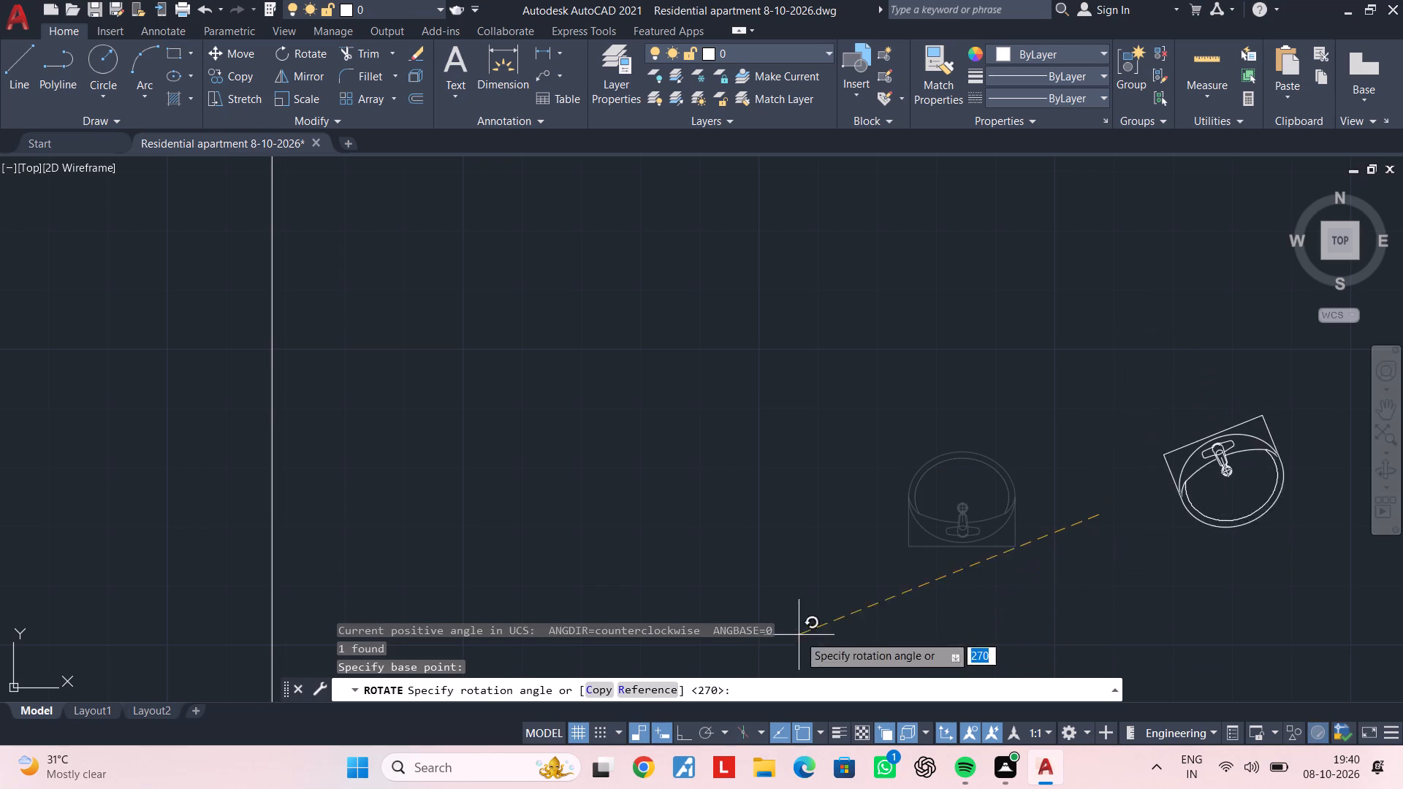
left_click(684, 732)
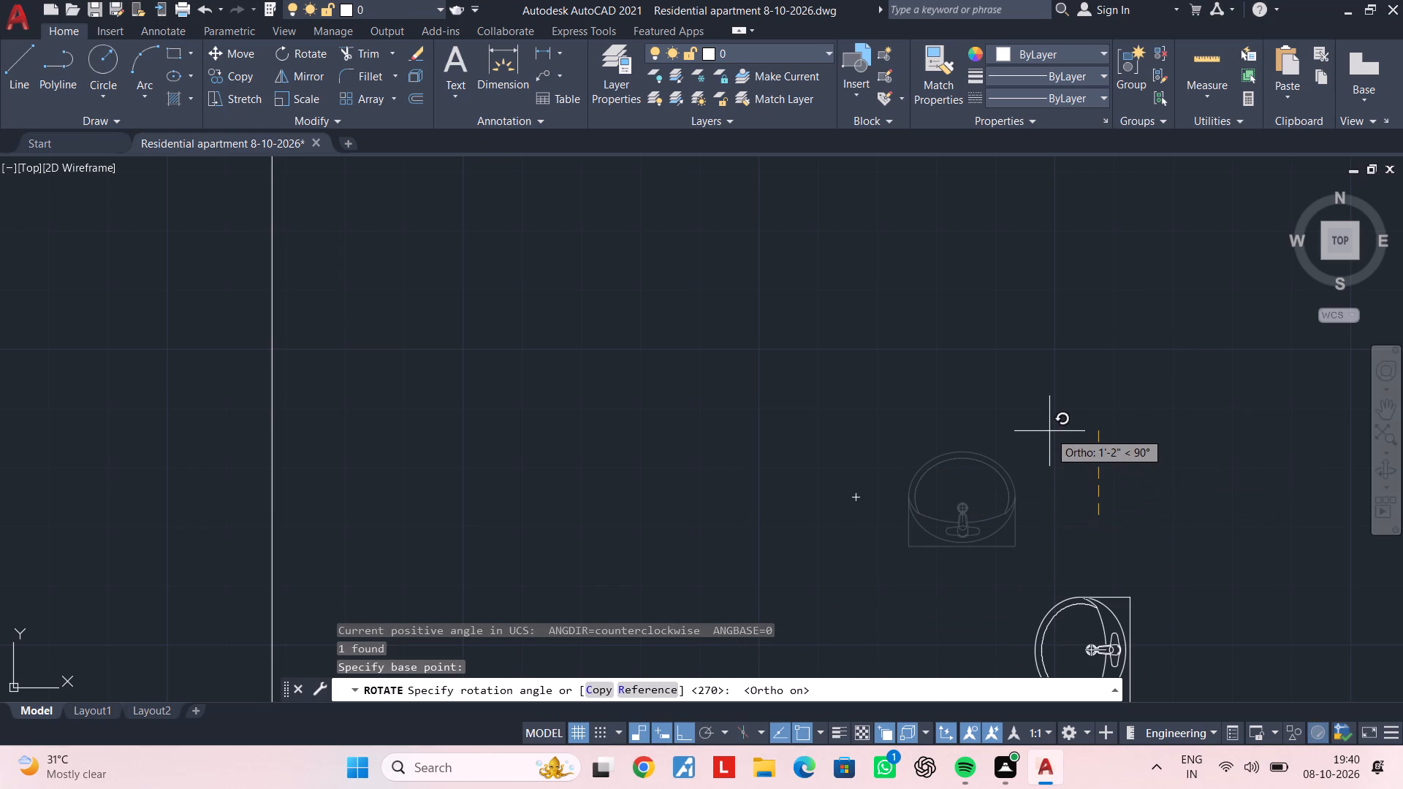
left_click(1071, 547)
key("Escape")
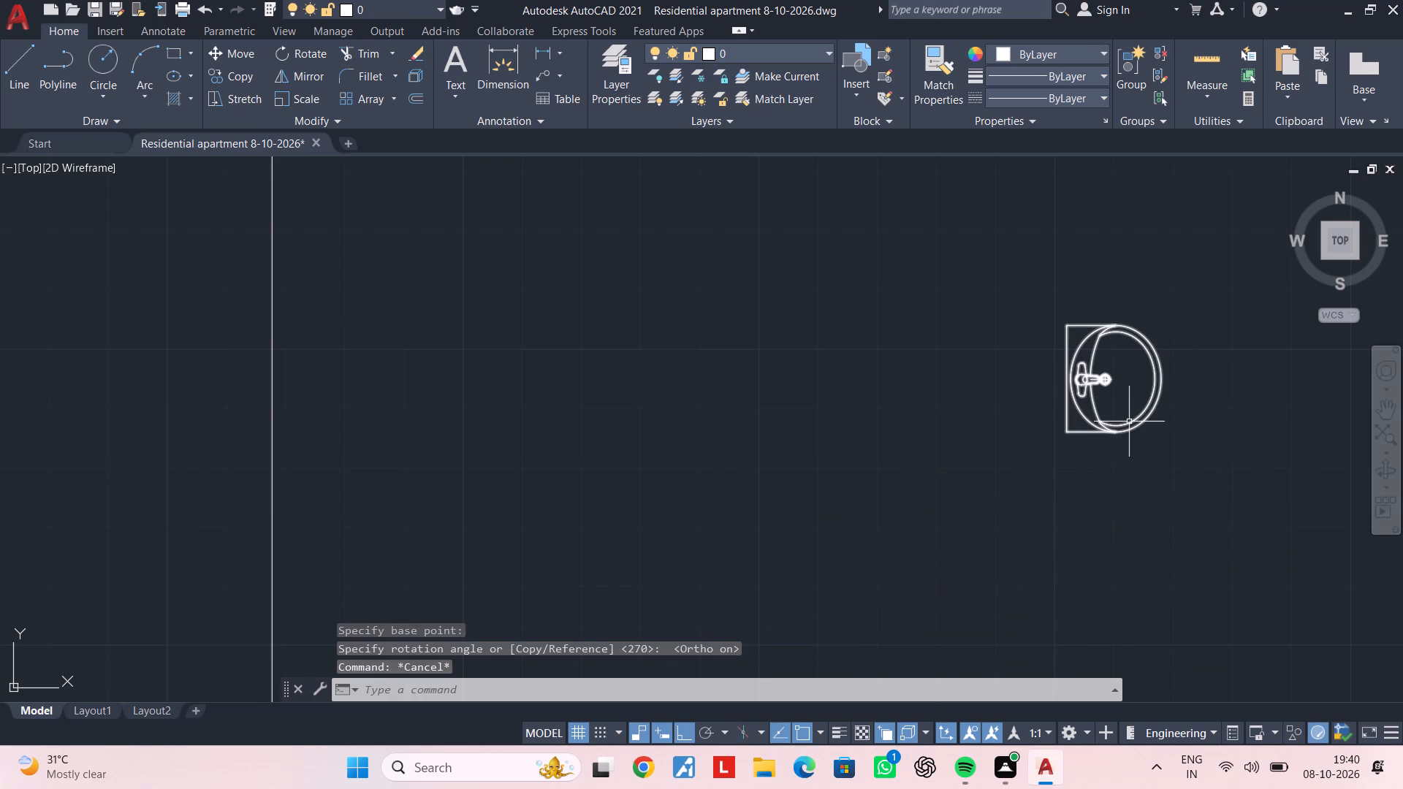
Move the rotated washbasin into the bathroom beside the lift, south of the toilet and slightly clear of the west wall.
left_click(1128, 422)
type("m")
key("space")
scroll(1065, 392, "up", 2)
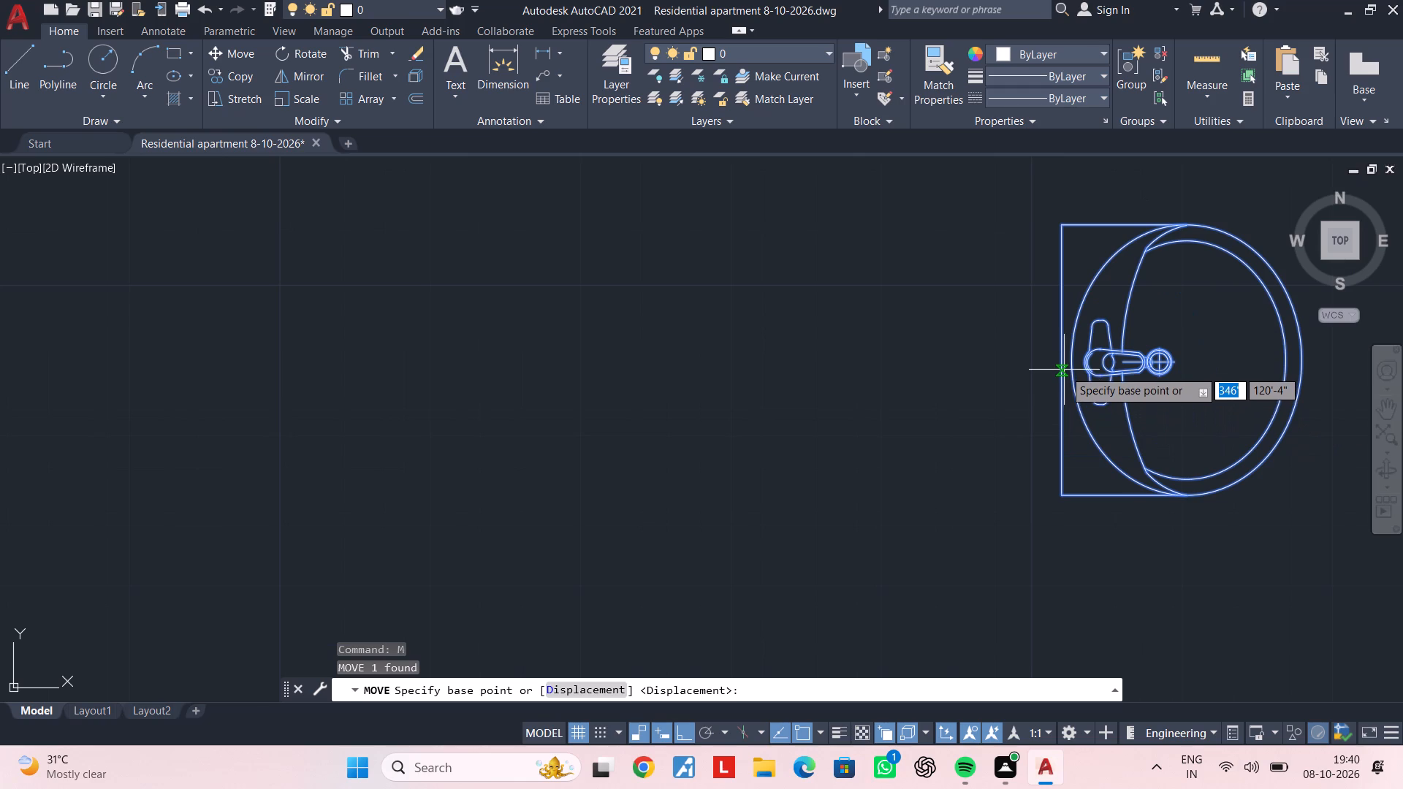
left_click(1063, 362)
left_click(679, 731)
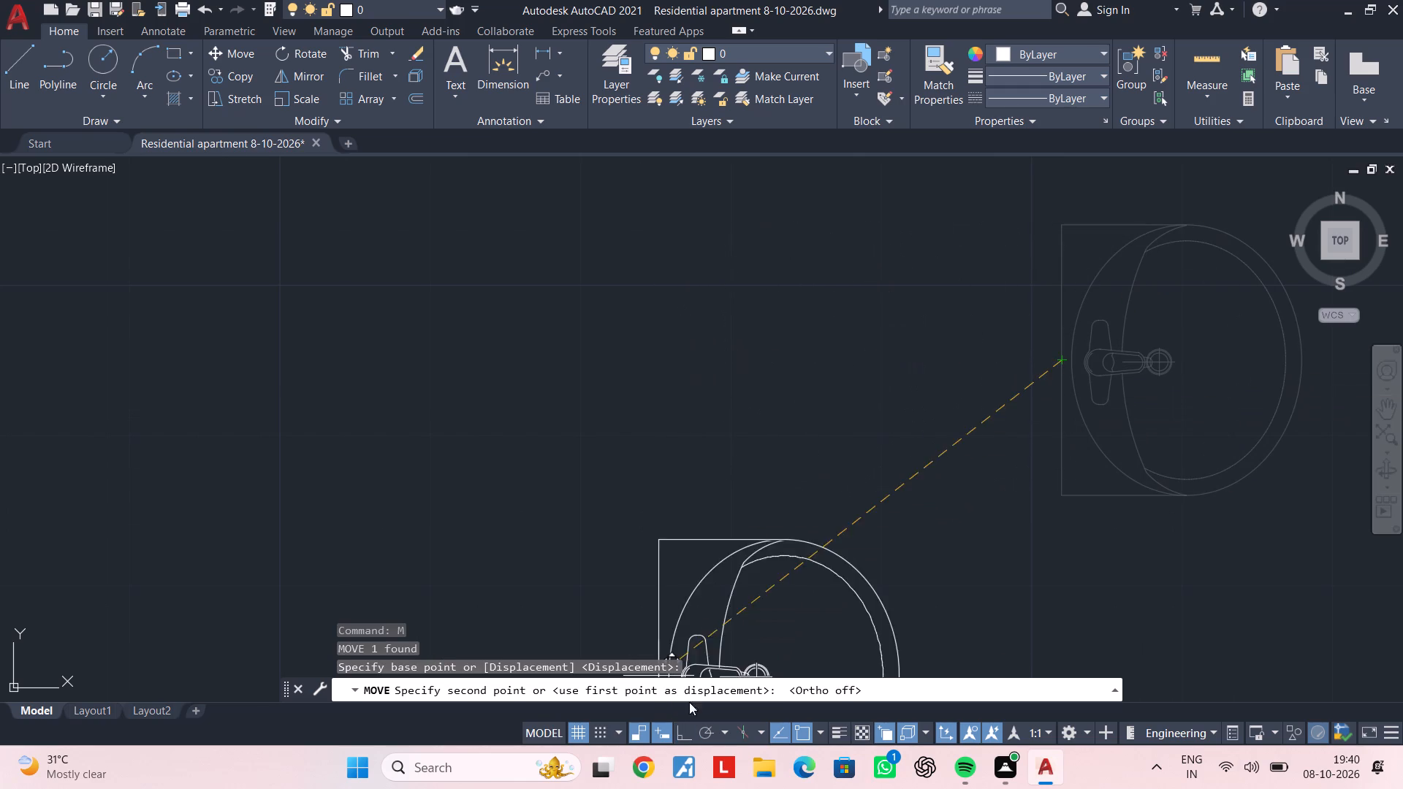
scroll(689, 647, "down", 5)
middle_click_drag(678, 541, 853, 519)
middle_click_drag(544, 480, 937, 508)
scroll(655, 469, "up", 3)
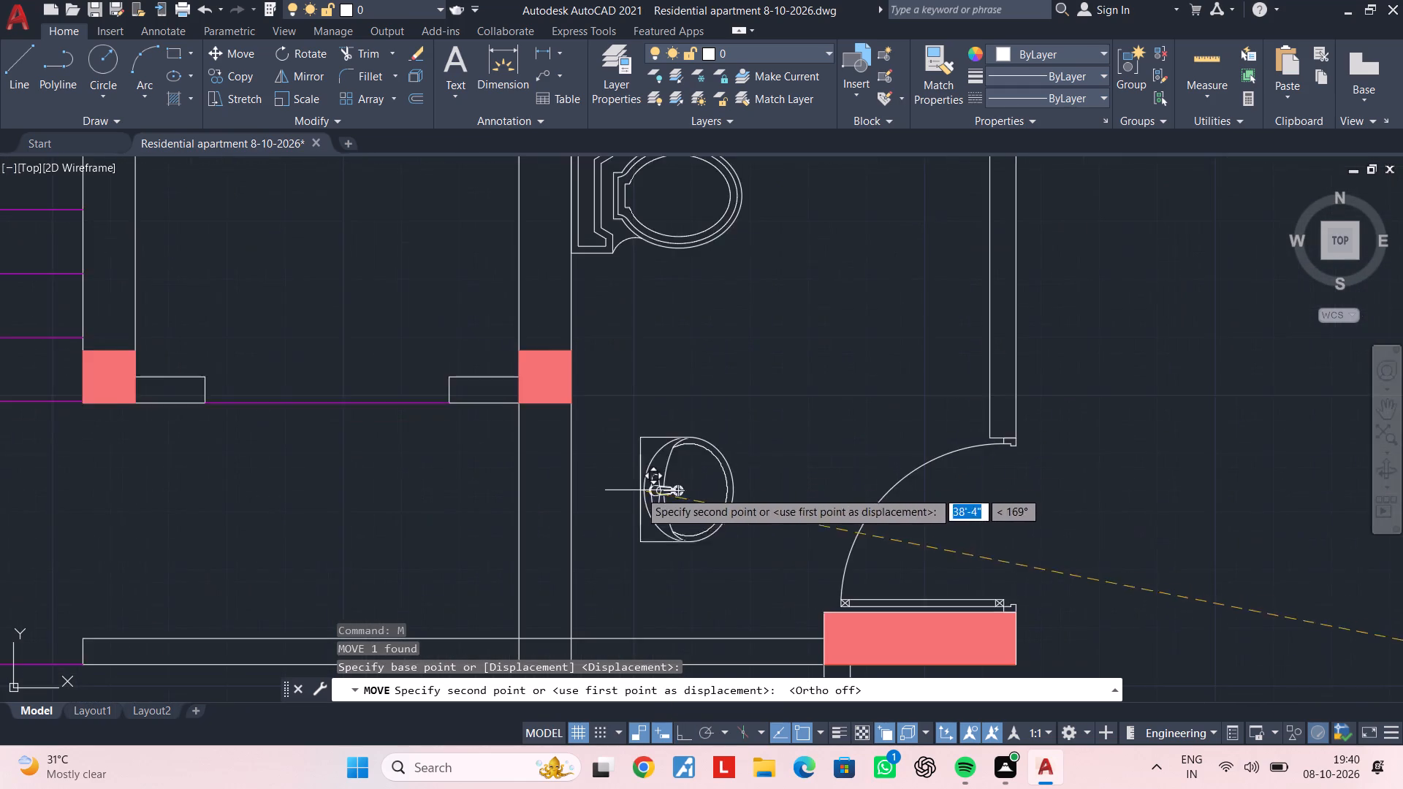
middle_click_drag(653, 489, 772, 479)
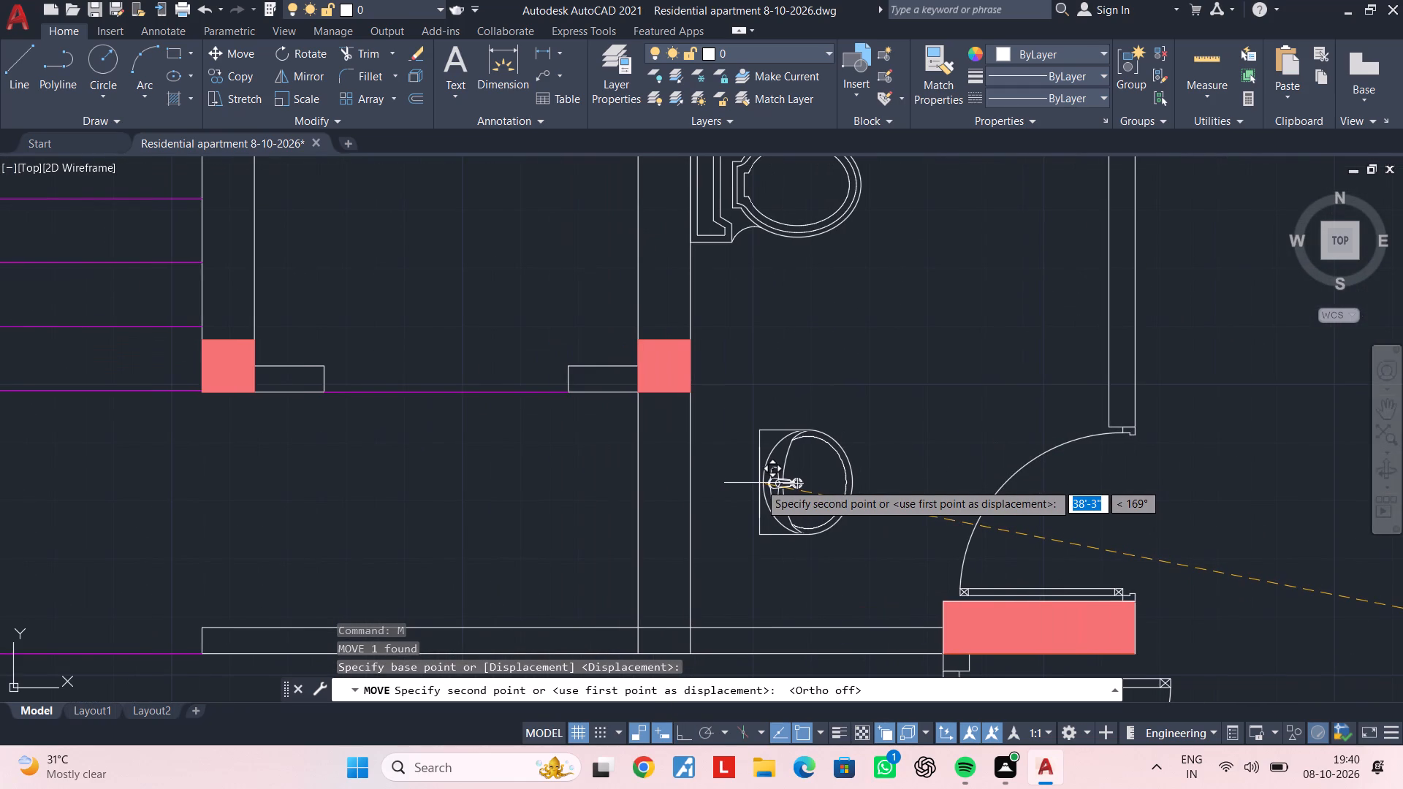
scroll(759, 483, "up", 1)
middle_click_drag(695, 509, 774, 375)
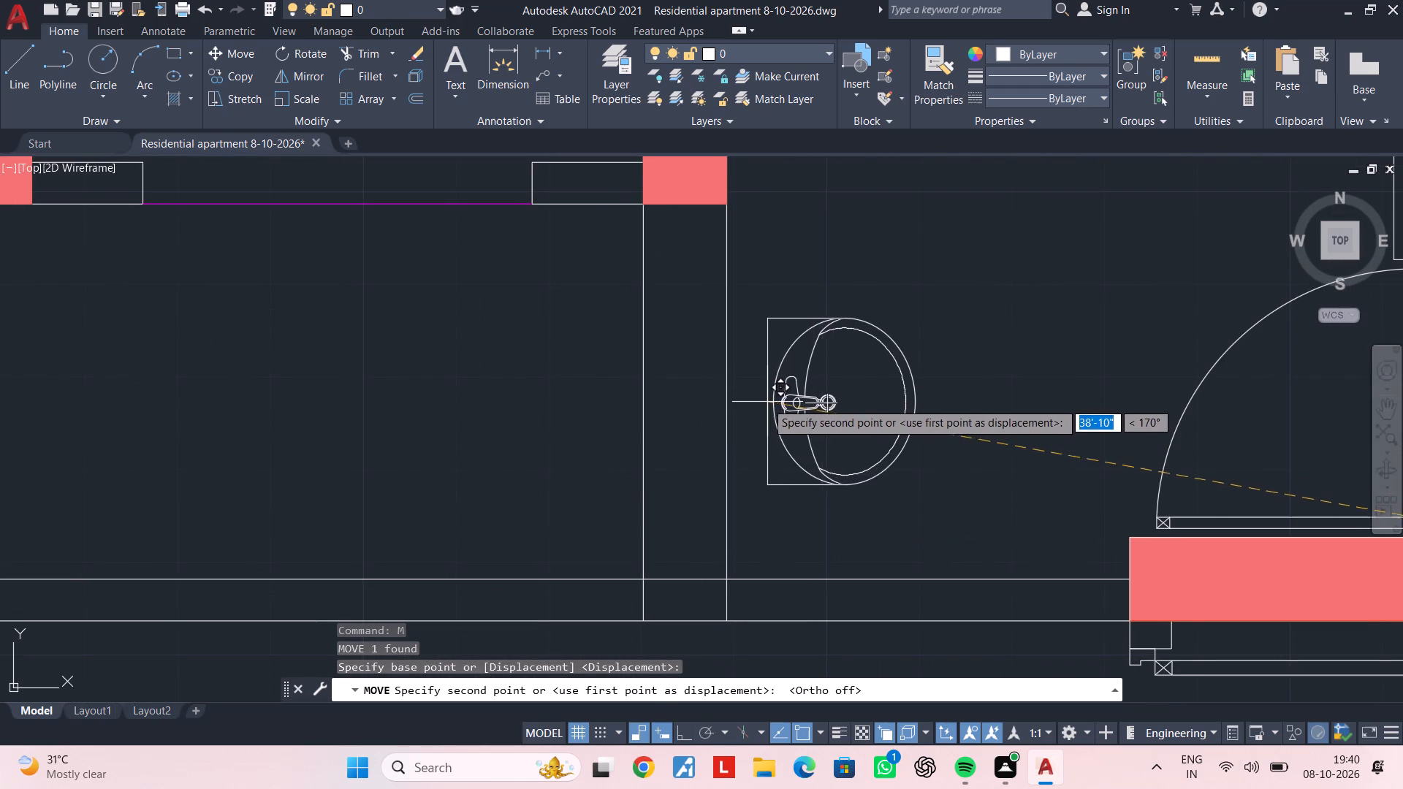
left_click(759, 403)
key("Escape")
scroll(874, 412, "down", 3)
middle_click_drag(879, 413, 867, 424)
key("Escape")
key("Escape")
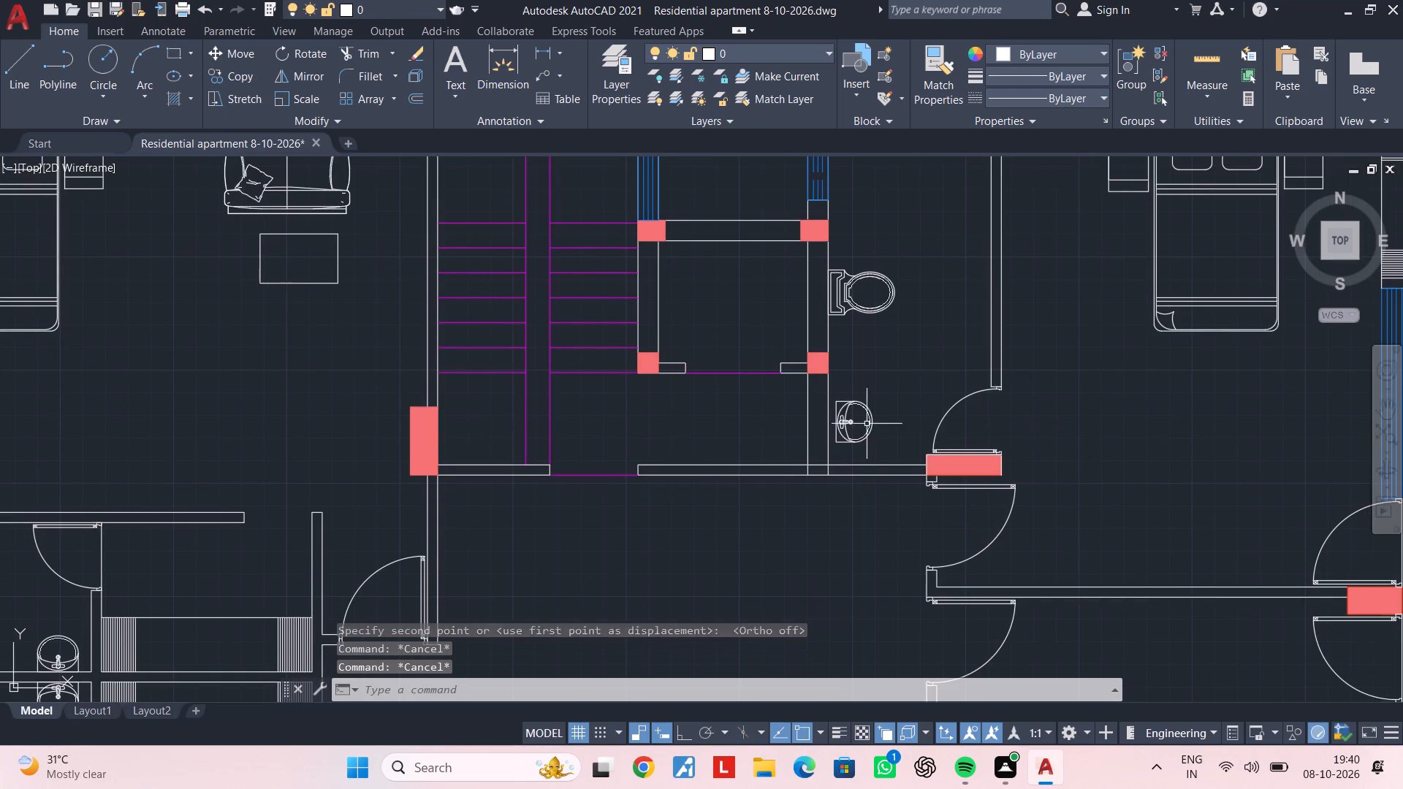
Draw the counter's northern outline from the bathroom's west wall about 11" east, then south to the washbasin's edge.
key("Escape")
type("l")
key("space")
scroll(813, 382, "up", 3)
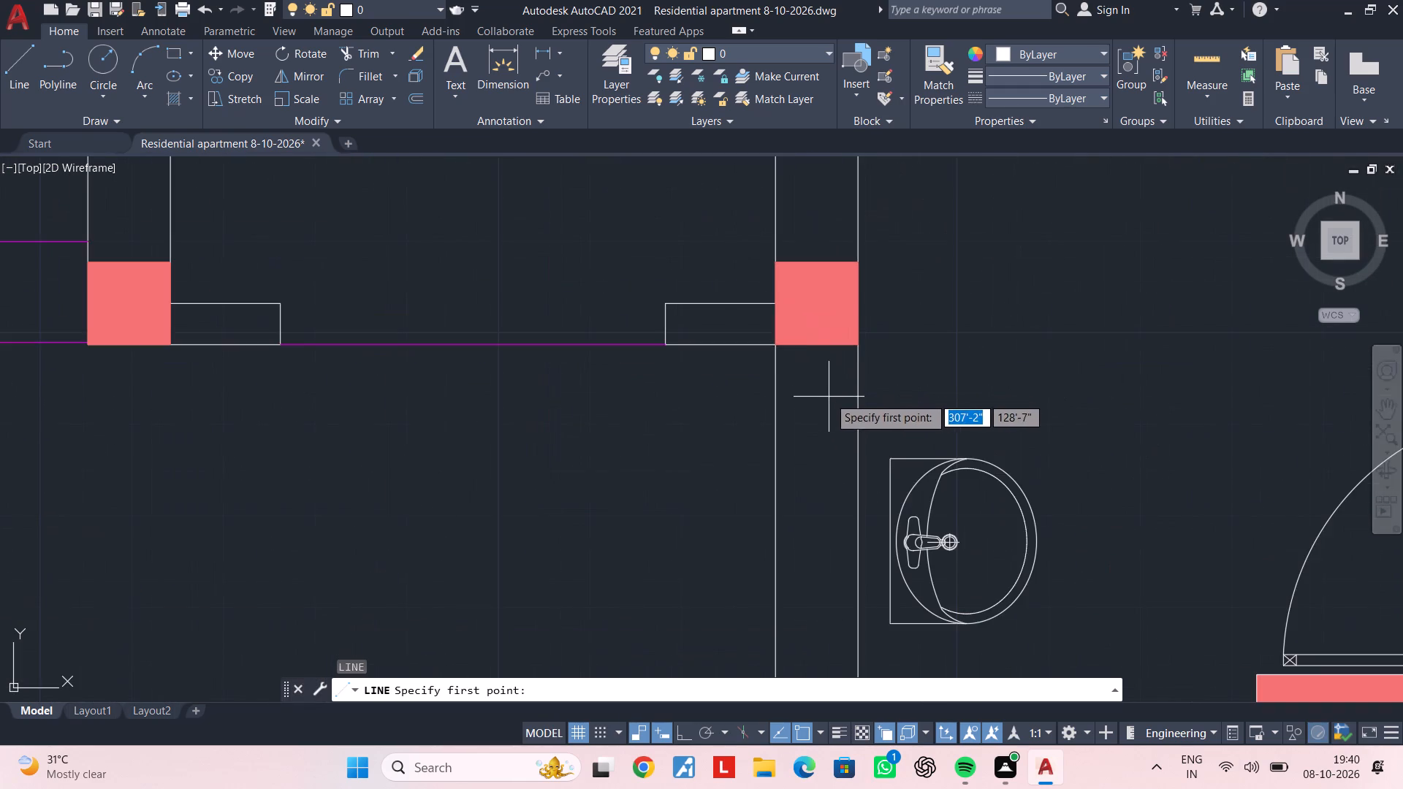
scroll(859, 407, "up", 2)
left_click(851, 405)
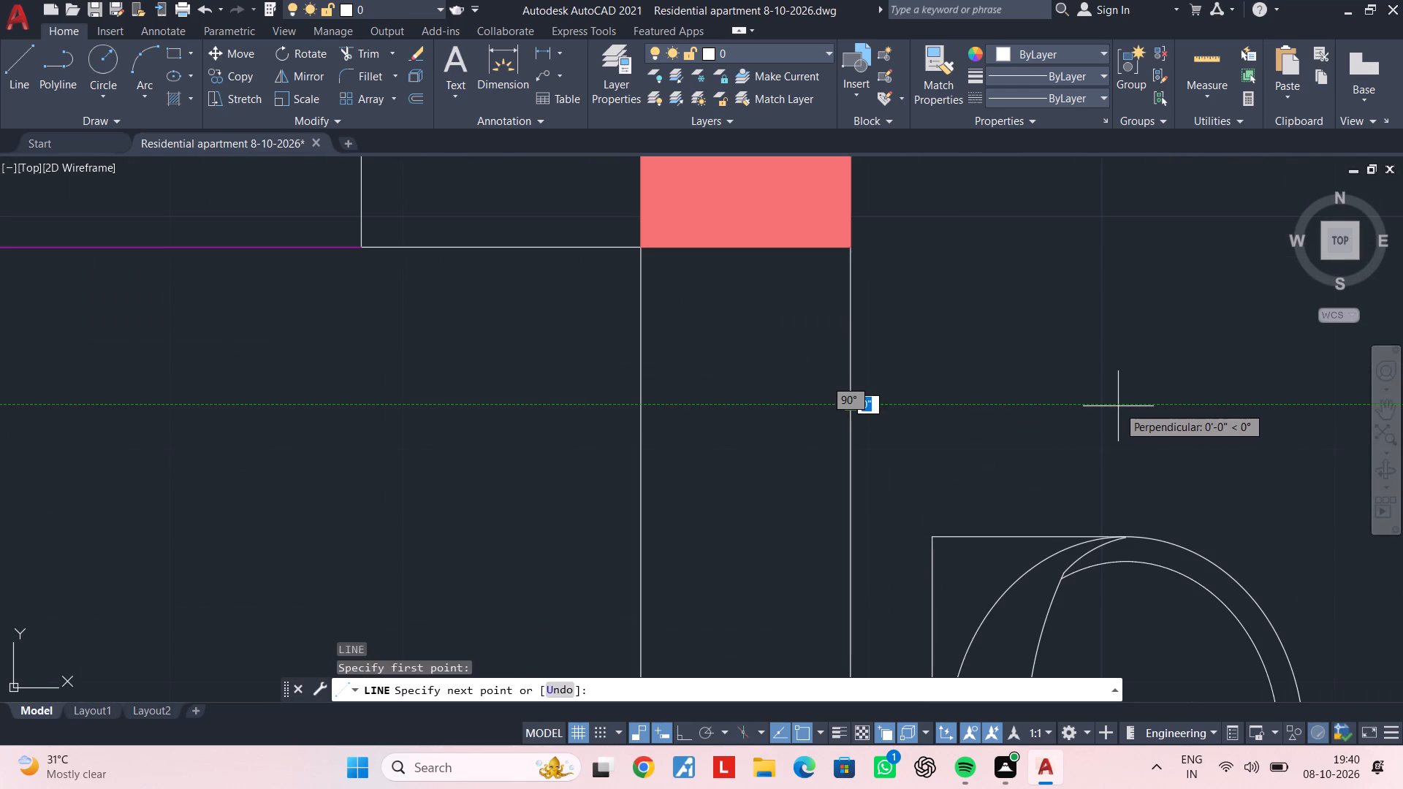
scroll(1118, 406, "down", 3)
middle_click_drag(1118, 406, 1017, 398)
scroll(1017, 398, "up", 2)
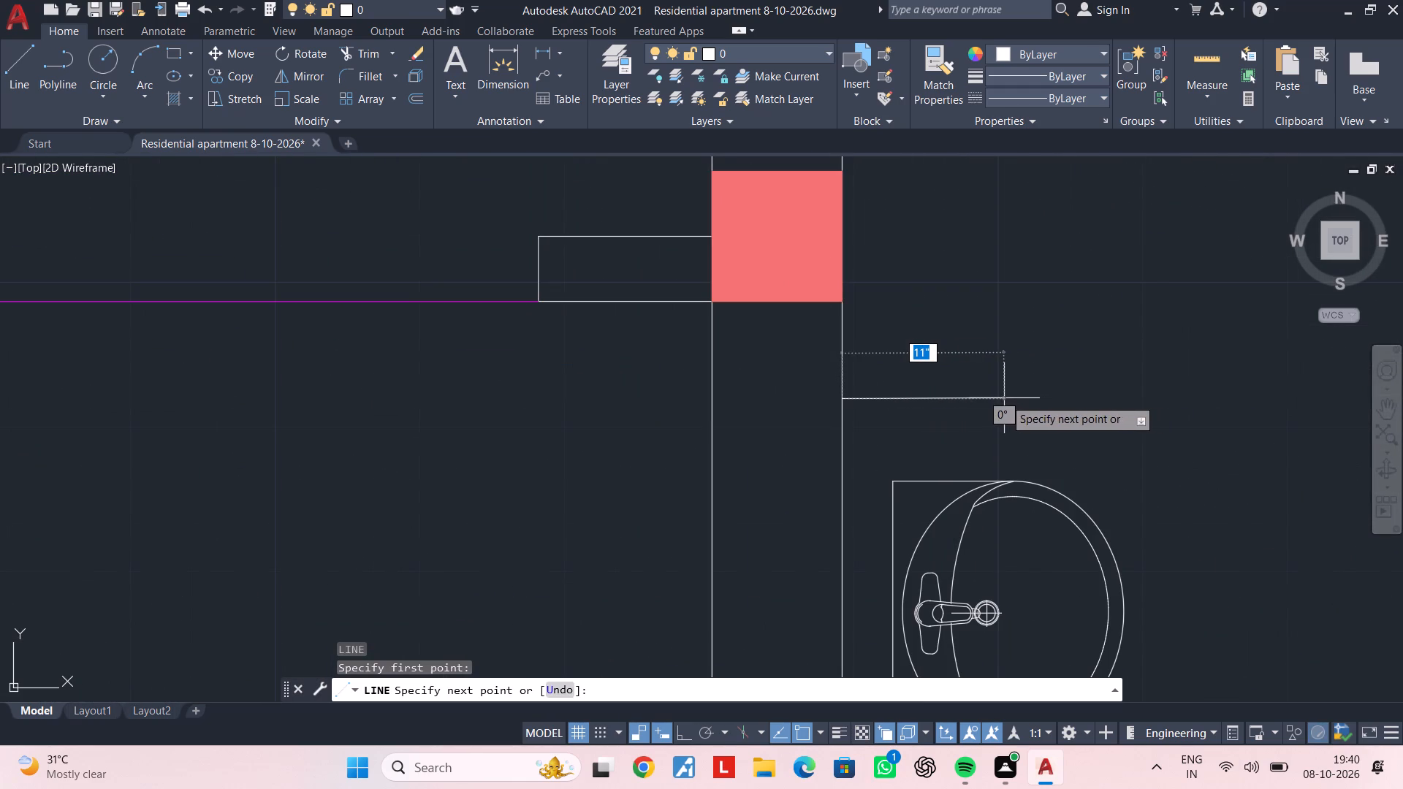
left_click(1004, 398)
left_click(1004, 477)
key("Escape")
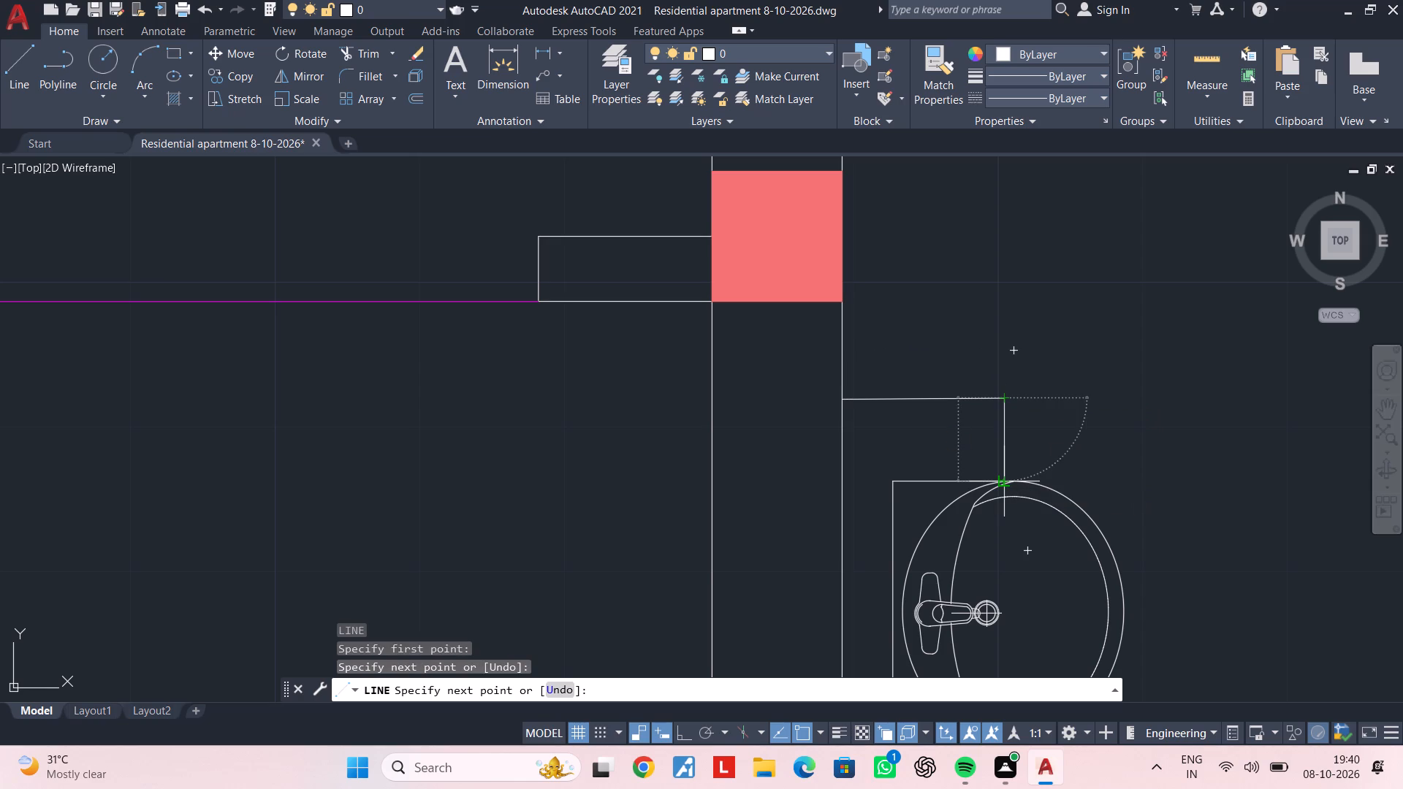
Draw the counter's southern outline from the washbasin's south edge southward, then west to the bathroom wall.
middle_click_drag(1035, 488, 1024, 254)
key("space")
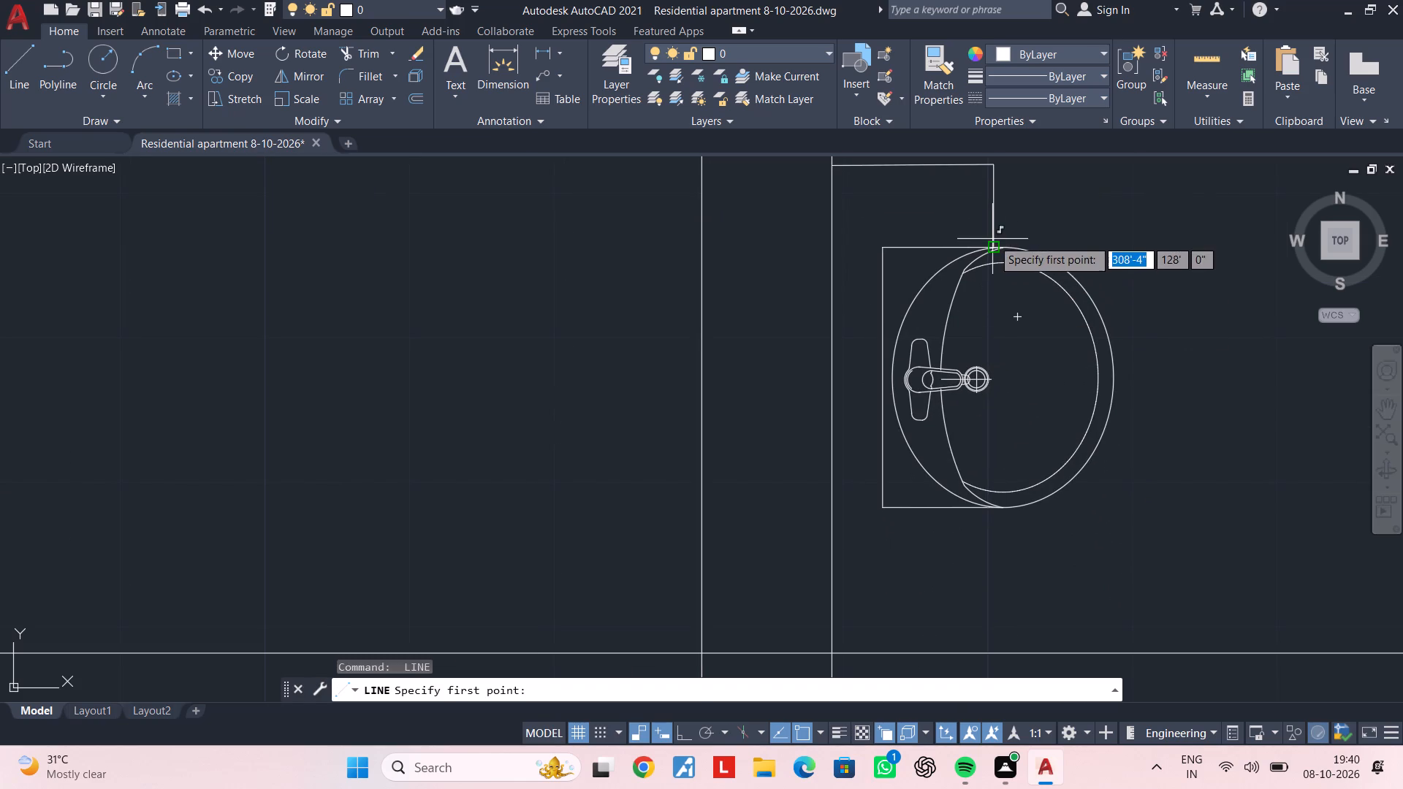
left_click(1002, 510)
left_click(998, 612)
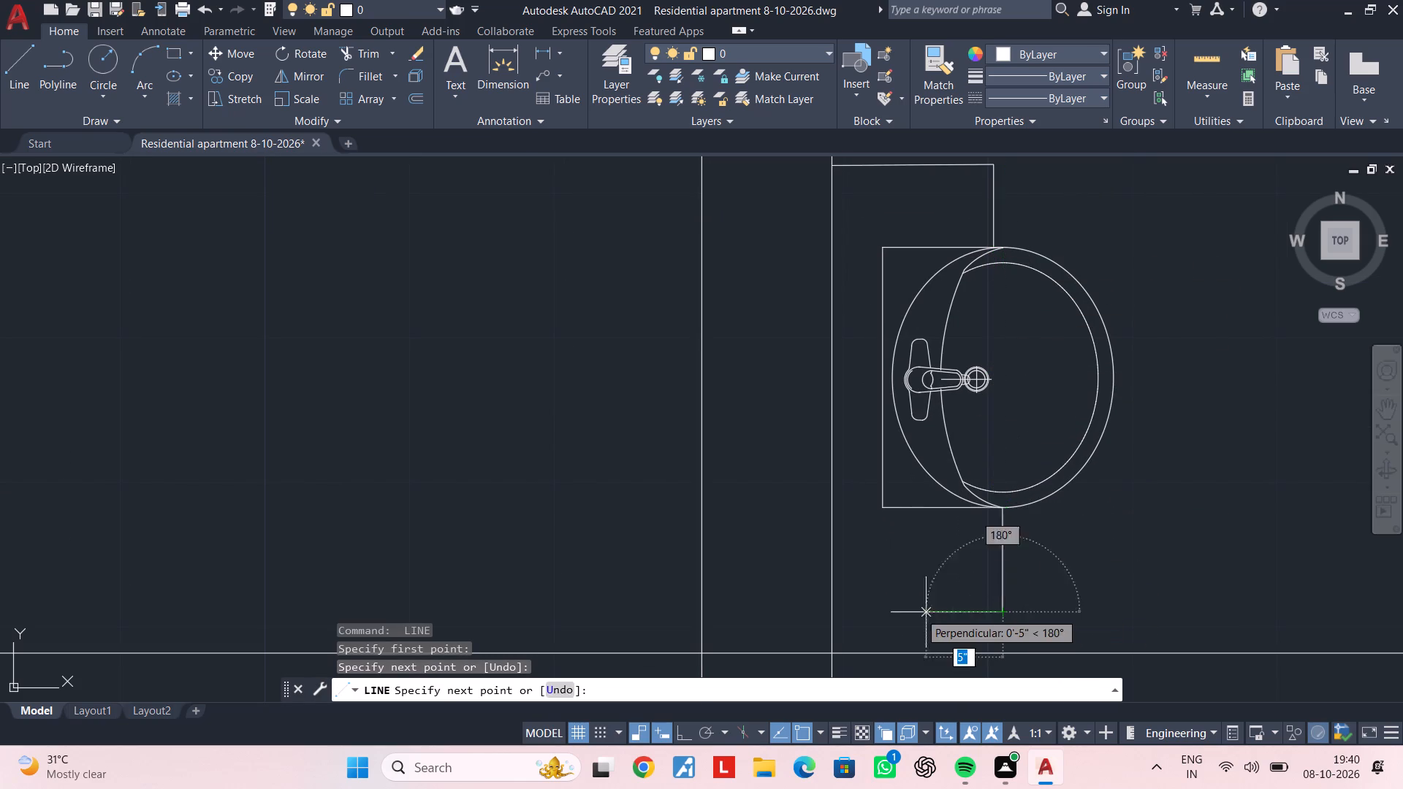
left_click(830, 610)
key("Escape")
Move the northern west-side bathroom's washbasin about 1" north, clear of the dividing wall.
scroll(879, 531, "down", 5)
middle_click_drag(878, 492, 985, 468)
middle_click_drag(900, 480, 1054, 457)
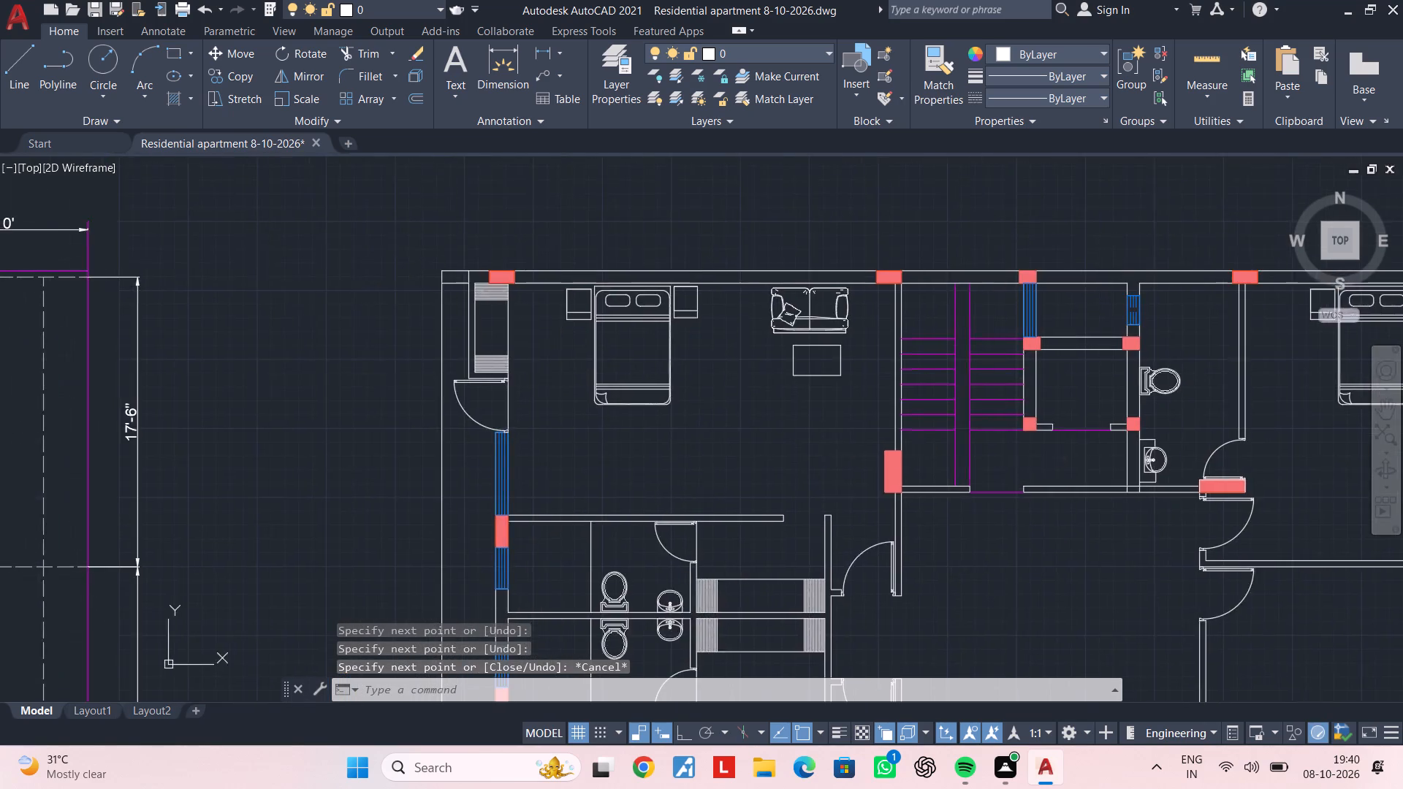
middle_click_drag(799, 447, 983, 443)
middle_click_drag(935, 476, 938, 346)
scroll(875, 481, "up", 3)
left_click(802, 451)
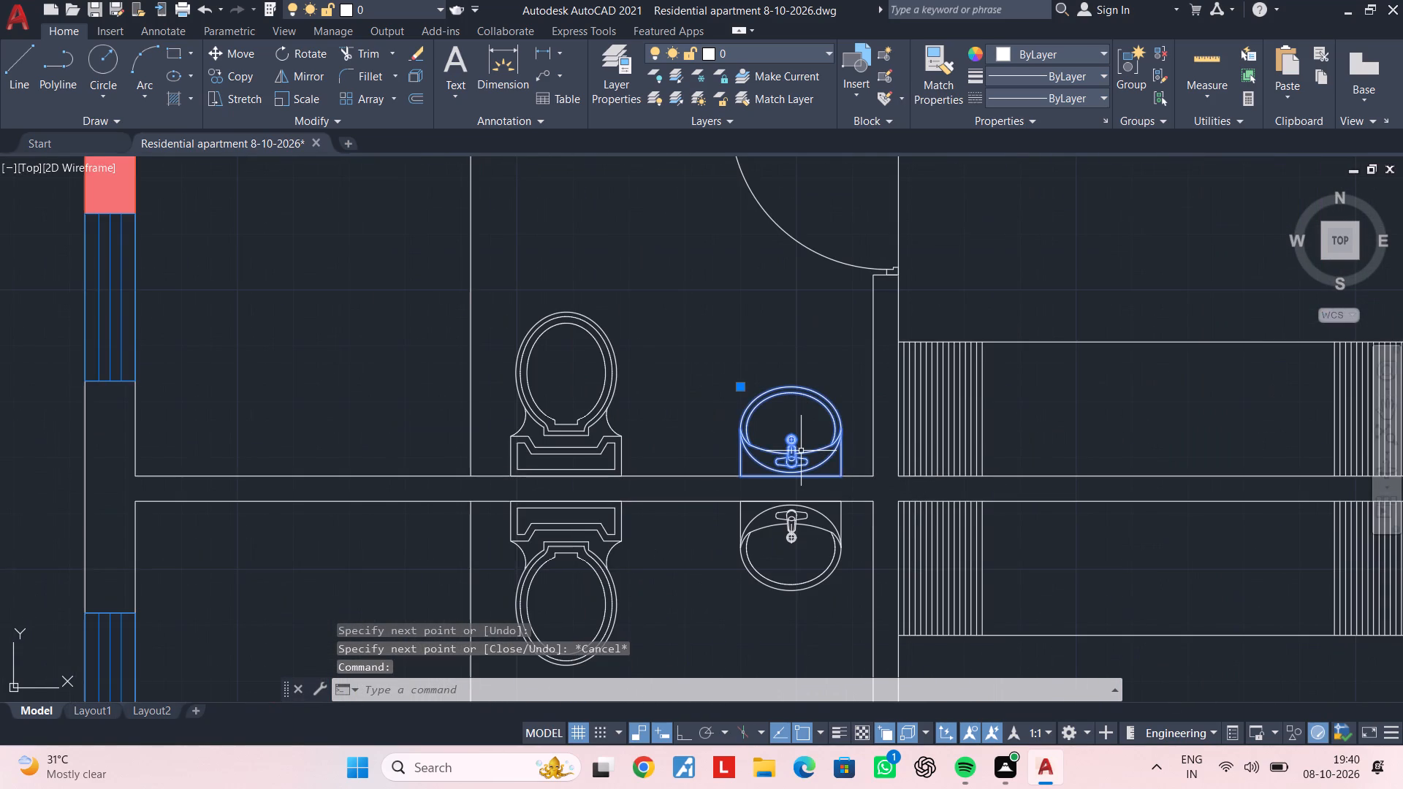
type("m")
key("space")
scroll(801, 454, "up", 2)
left_click(794, 460)
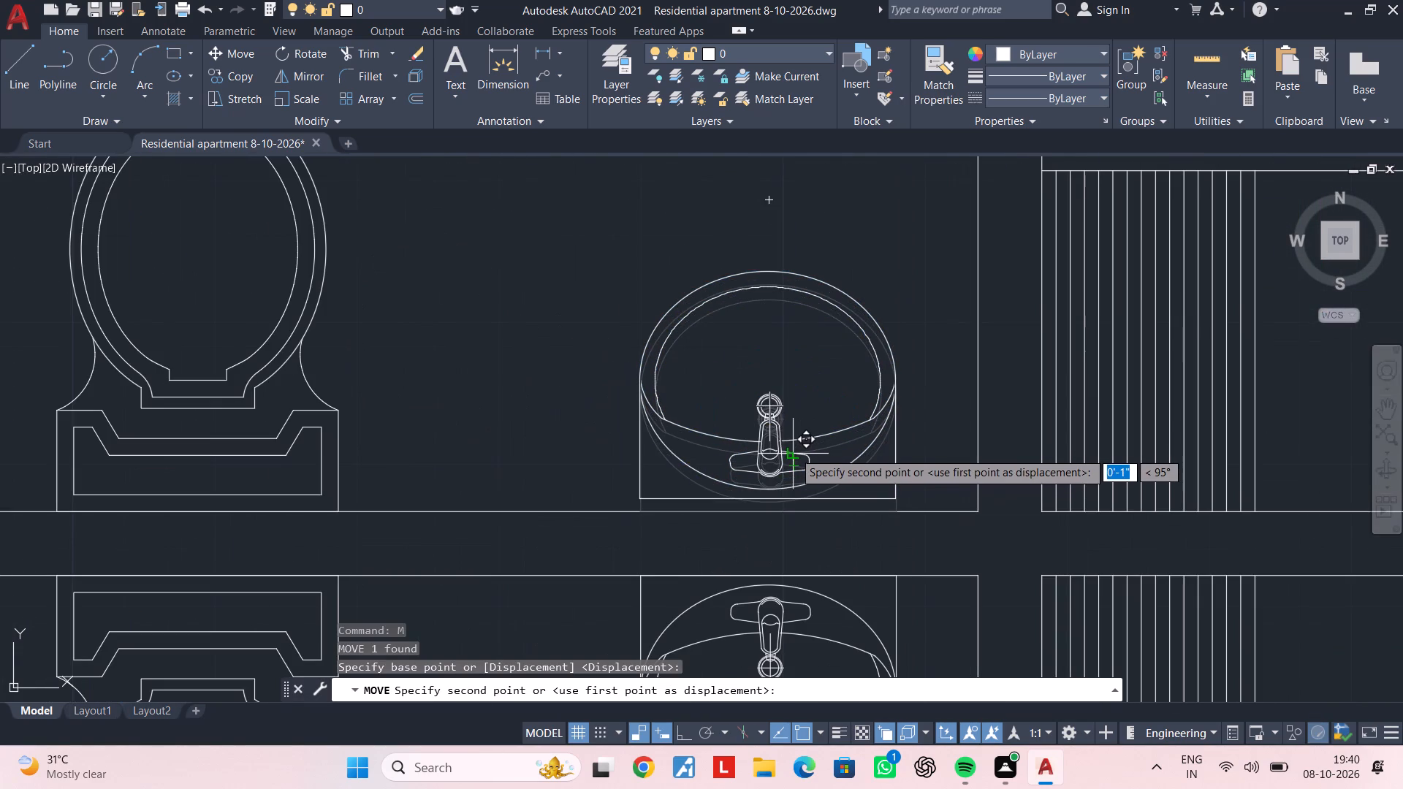
left_click(794, 447)
key("Escape")
key("Escape")
middle_click(795, 454)
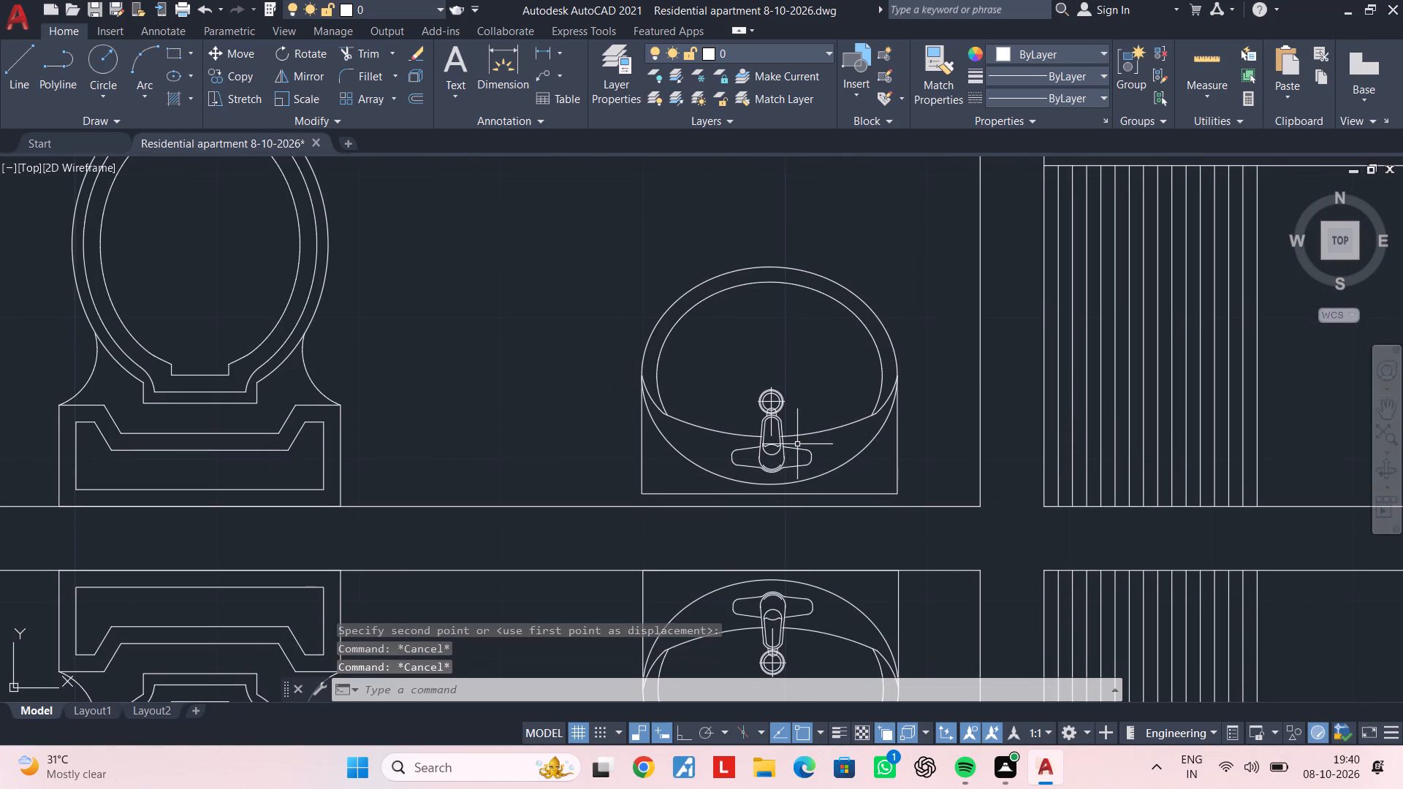
In the northern west-side bathroom, draw the counter's outline about 4" west from the washbasin's west edge, then about 9" south to the dividing wall.
key("l")
key("space")
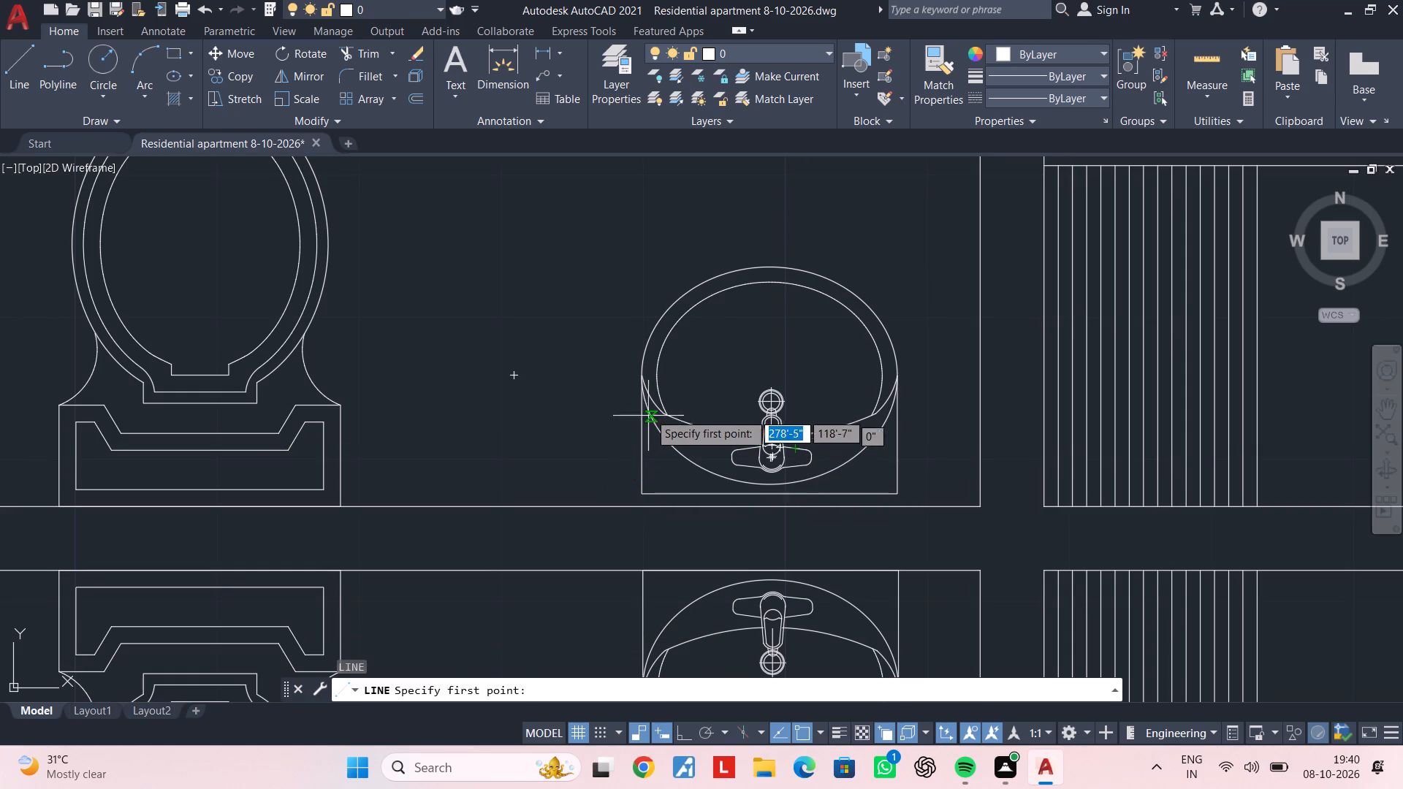
scroll(642, 403, "up", 2)
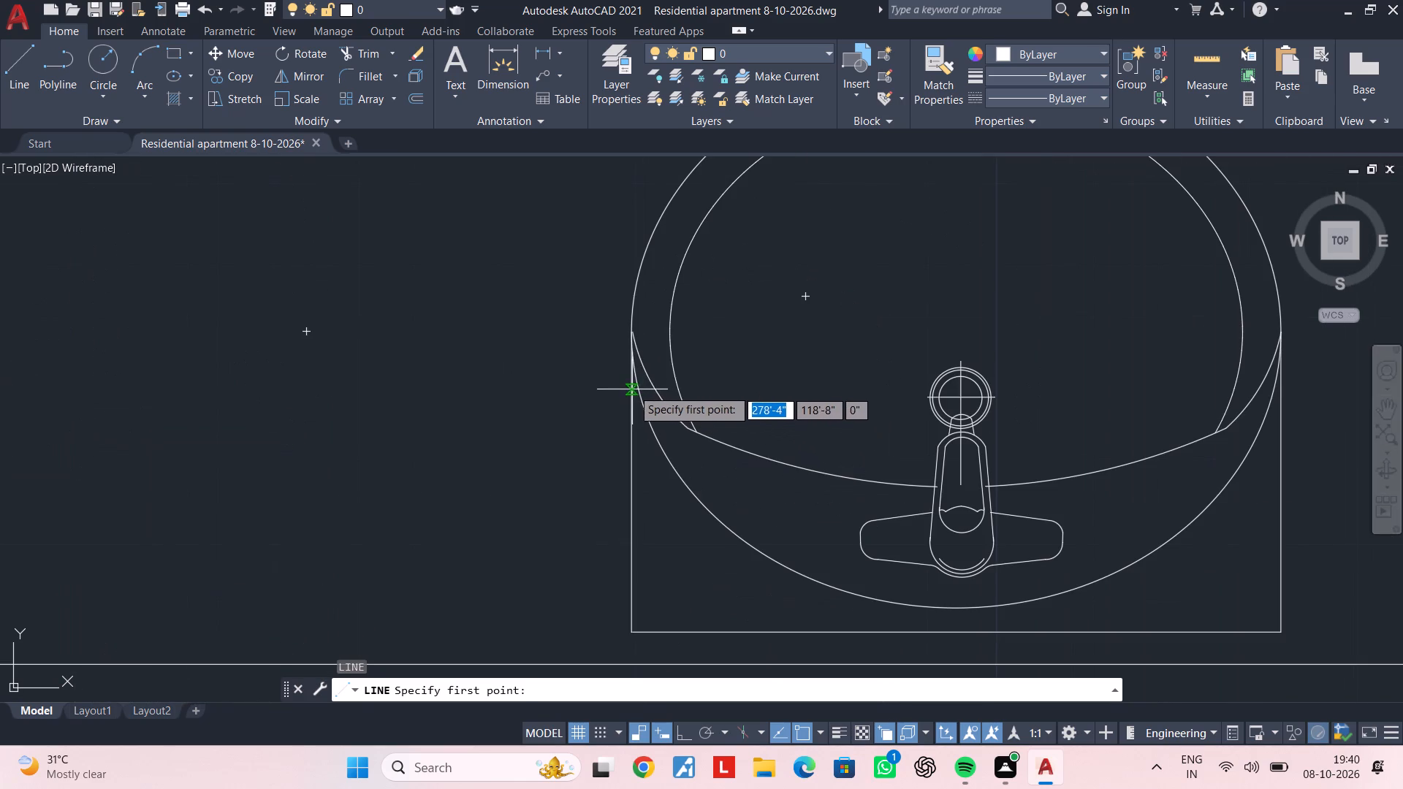
left_click(630, 336)
left_click(461, 335)
scroll(472, 461, "down", 1)
middle_click_drag(476, 460, 495, 369)
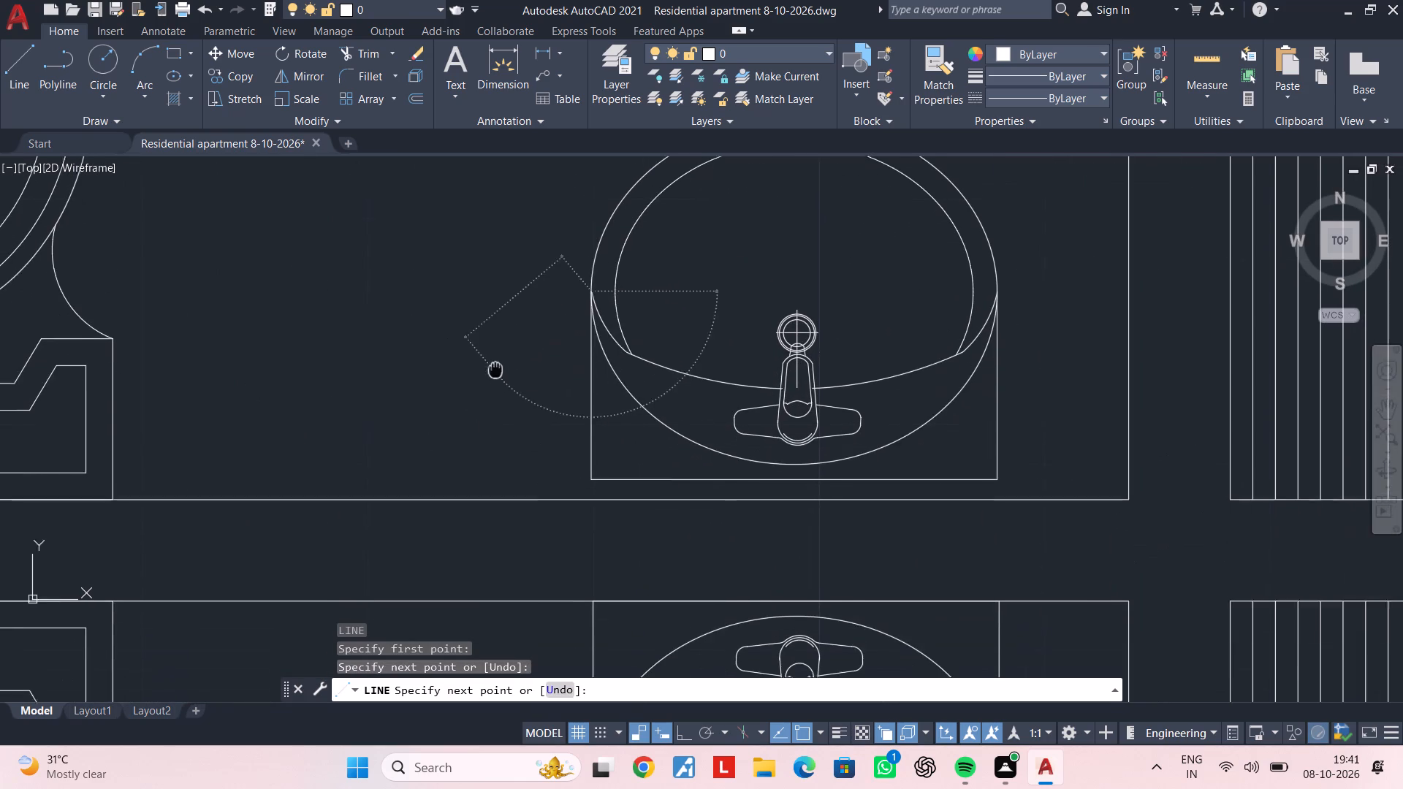
middle_click_drag(495, 369, 495, 365)
scroll(459, 286, "up", 3)
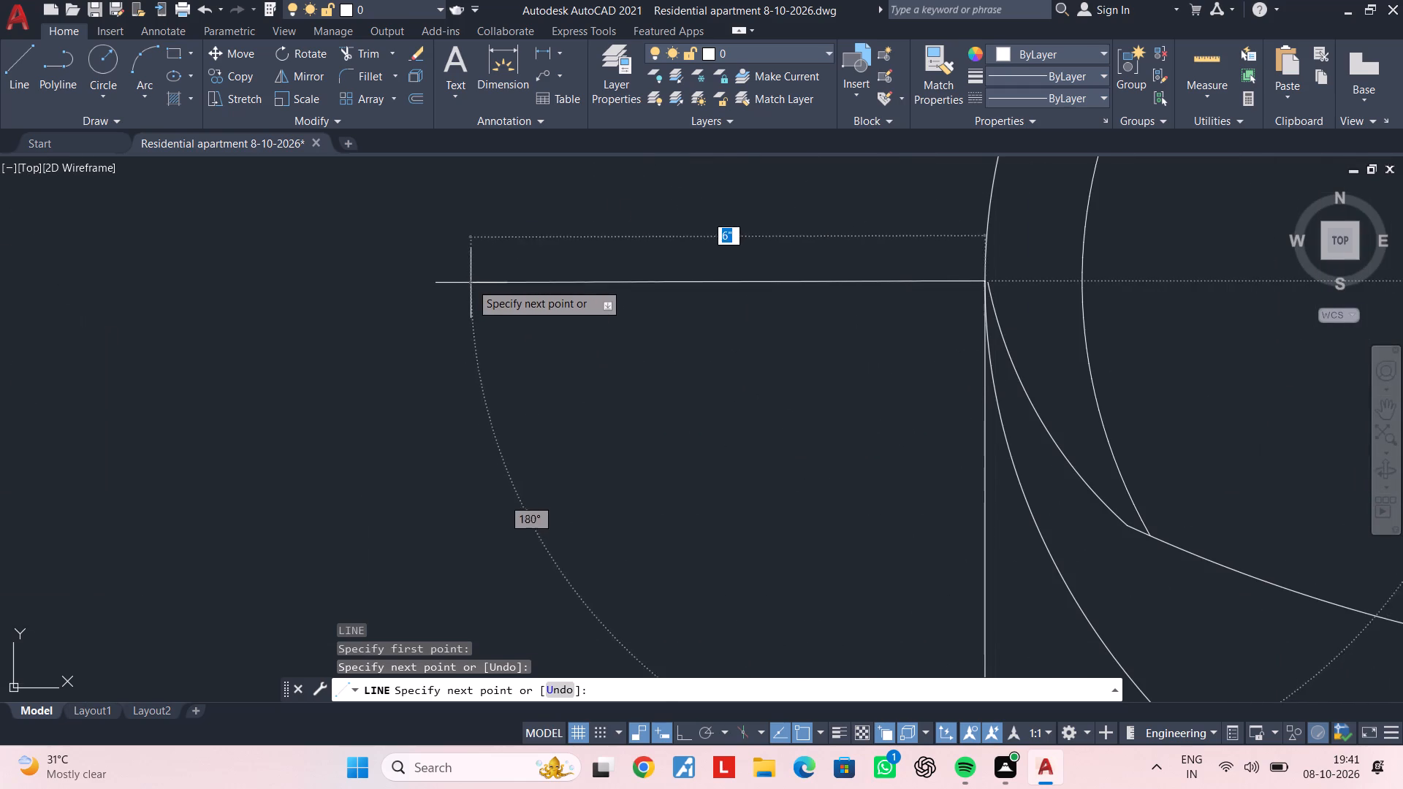
left_click(680, 729)
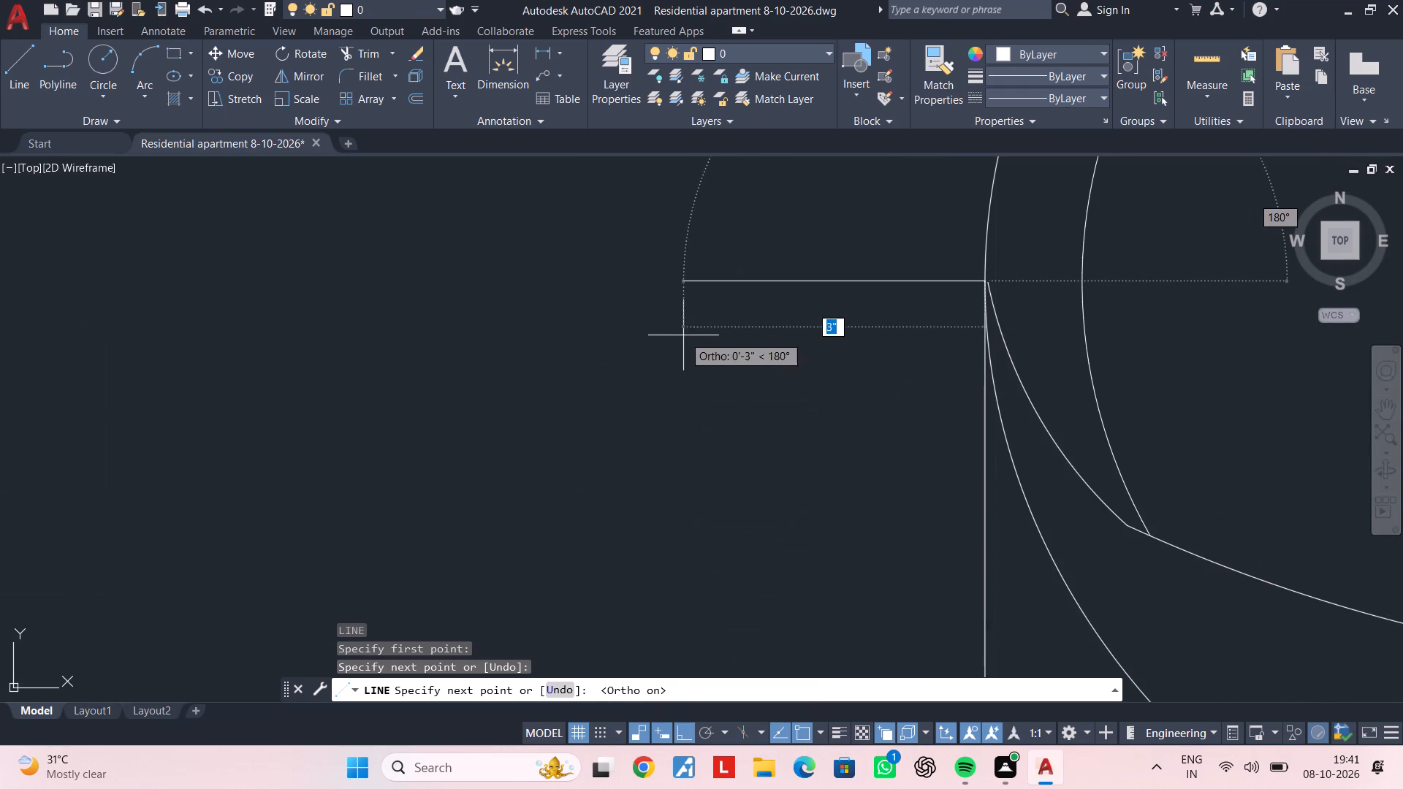
left_click(657, 324)
scroll(660, 391, "down", 3)
middle_click_drag(662, 391, 704, 180)
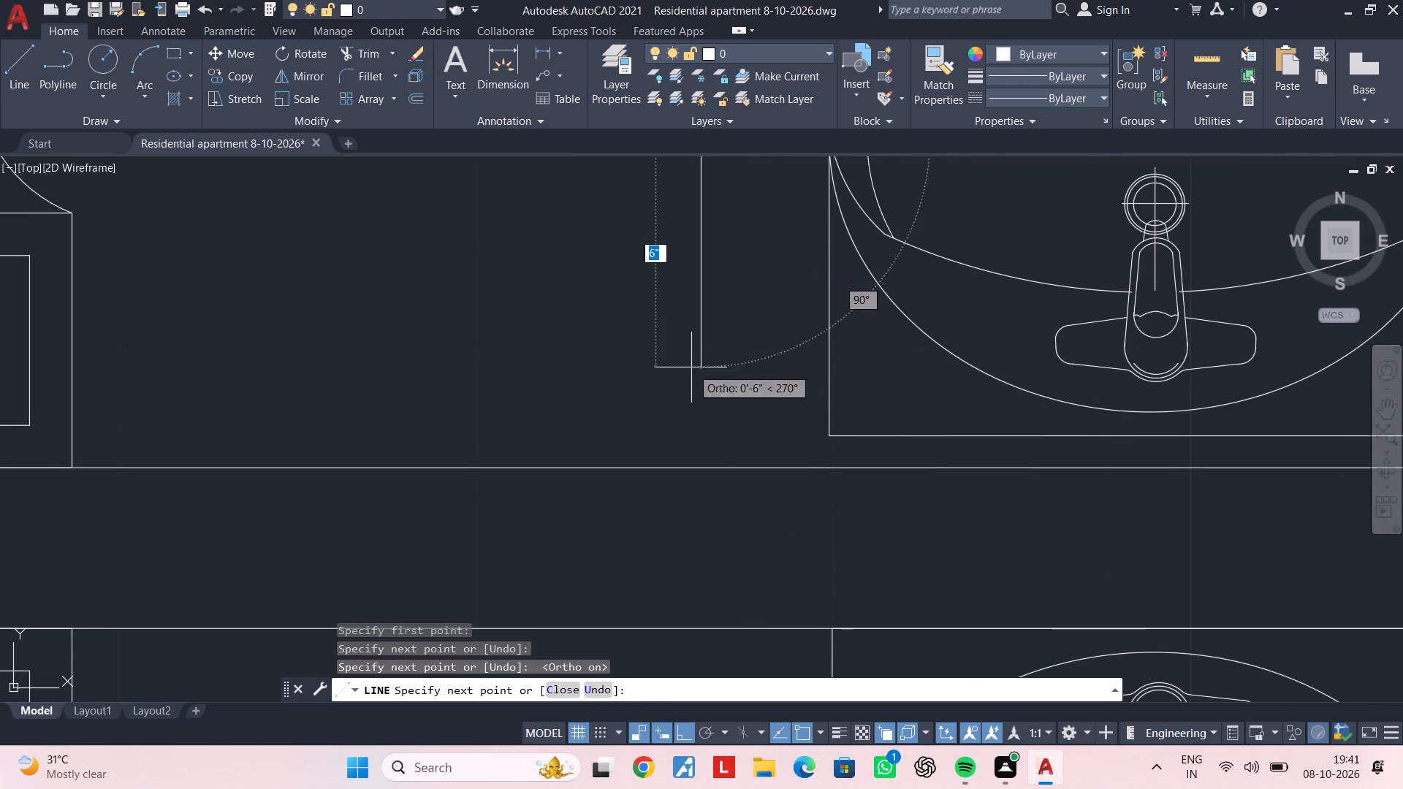
left_click(699, 464)
key("Escape")
scroll(778, 455, "down", 4)
key("Escape")
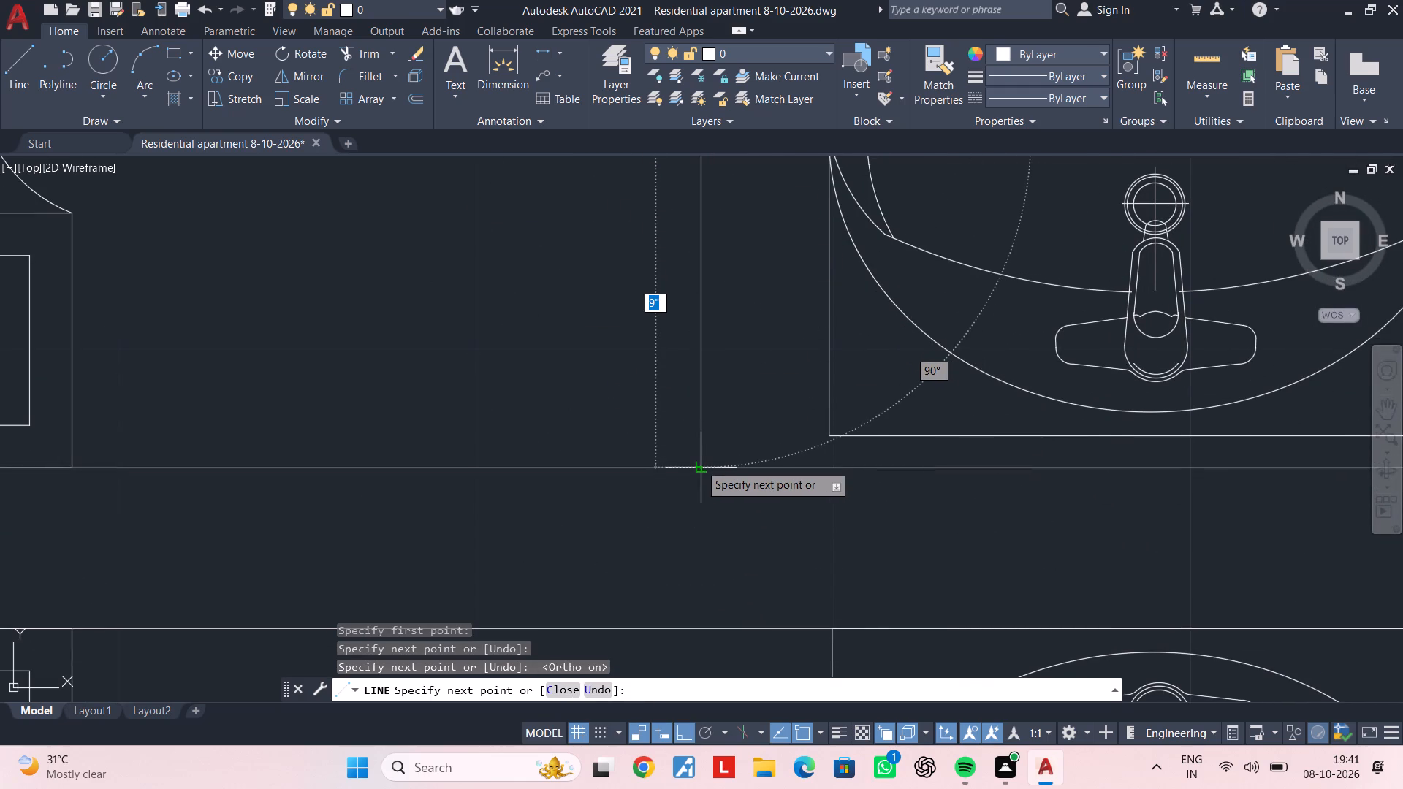
key("Escape")
key("Escape")
key("Escape")
Draw the same counter's eastern outline about 4" east from the washbasin's east edge, then south to the dividing wall.
middle_click_drag(810, 422, 704, 419)
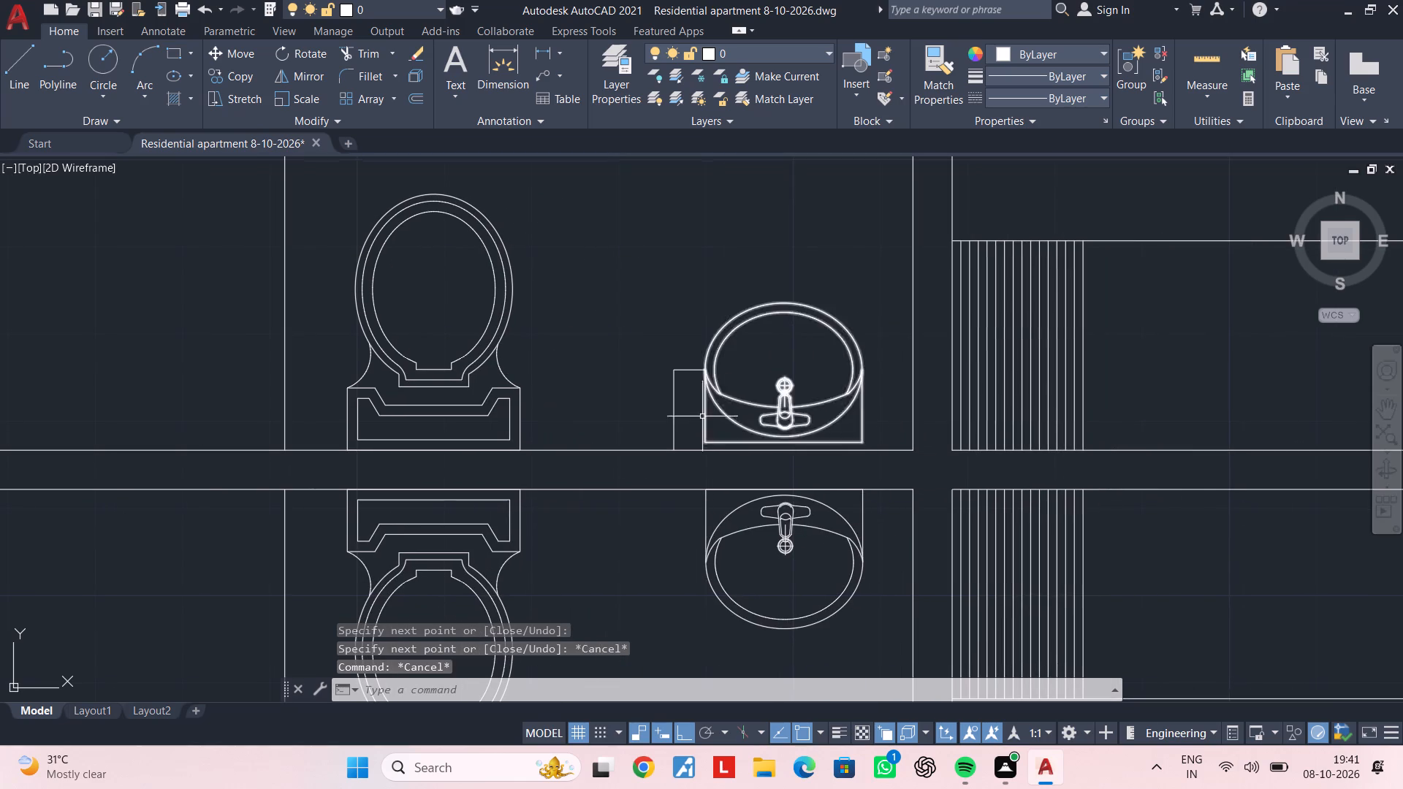
key("space")
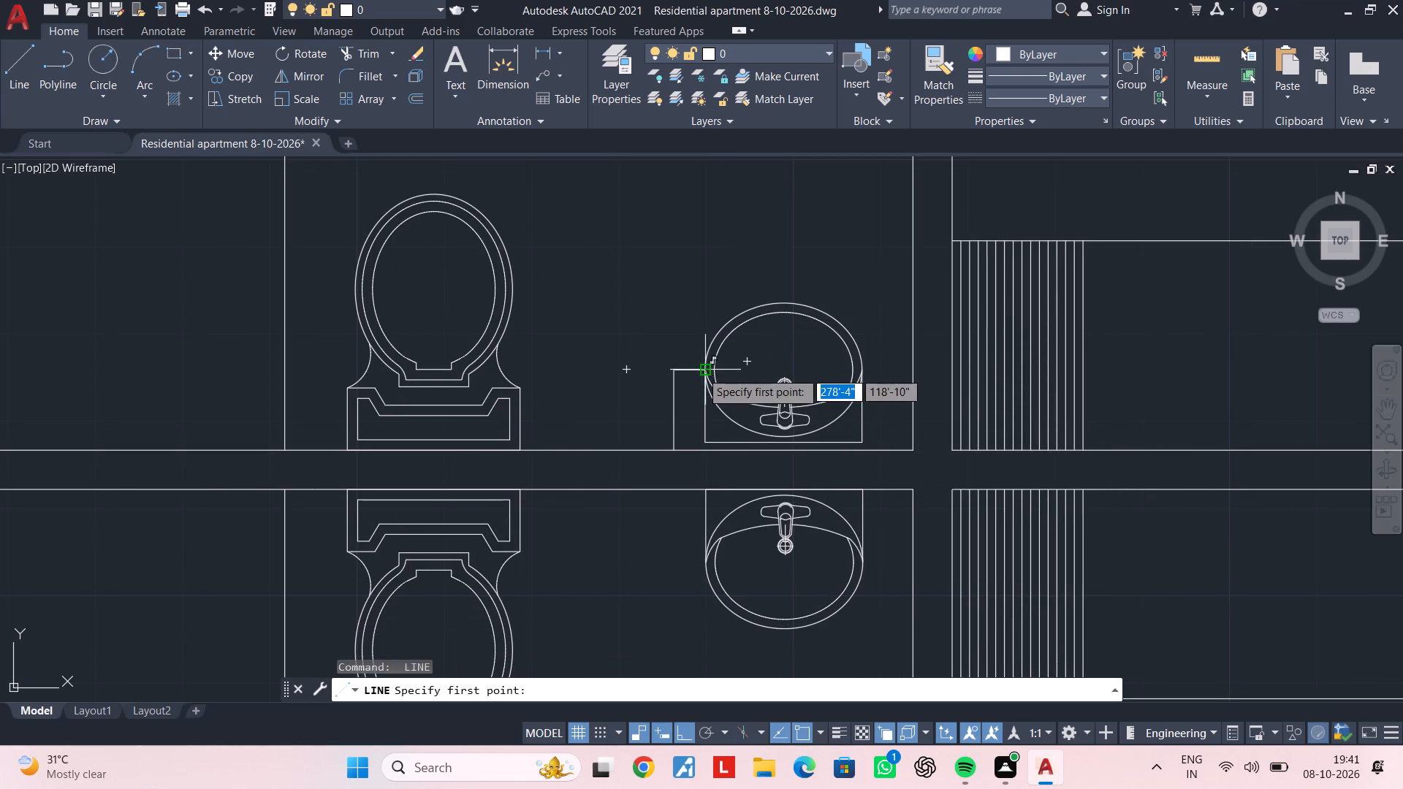
left_click(863, 369)
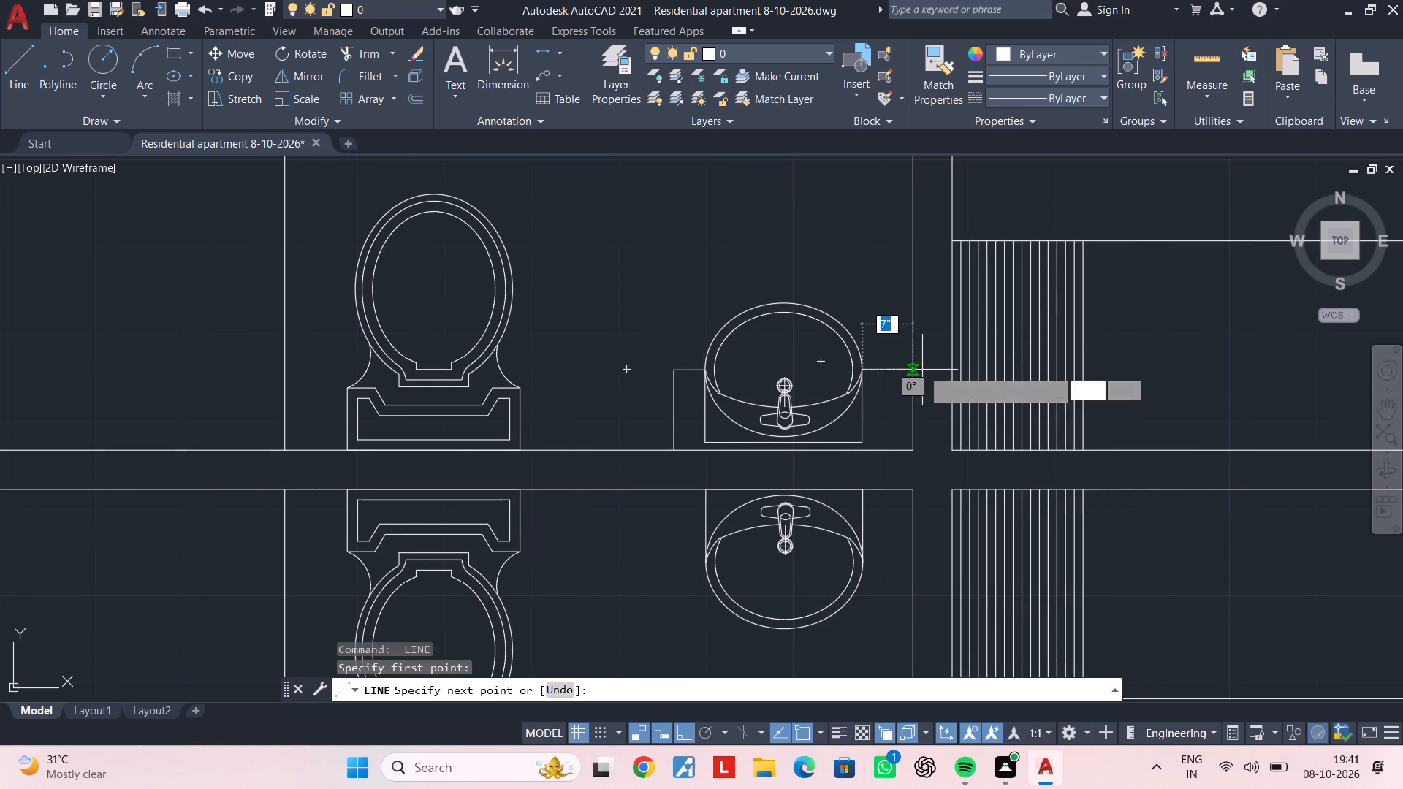
left_click(898, 370)
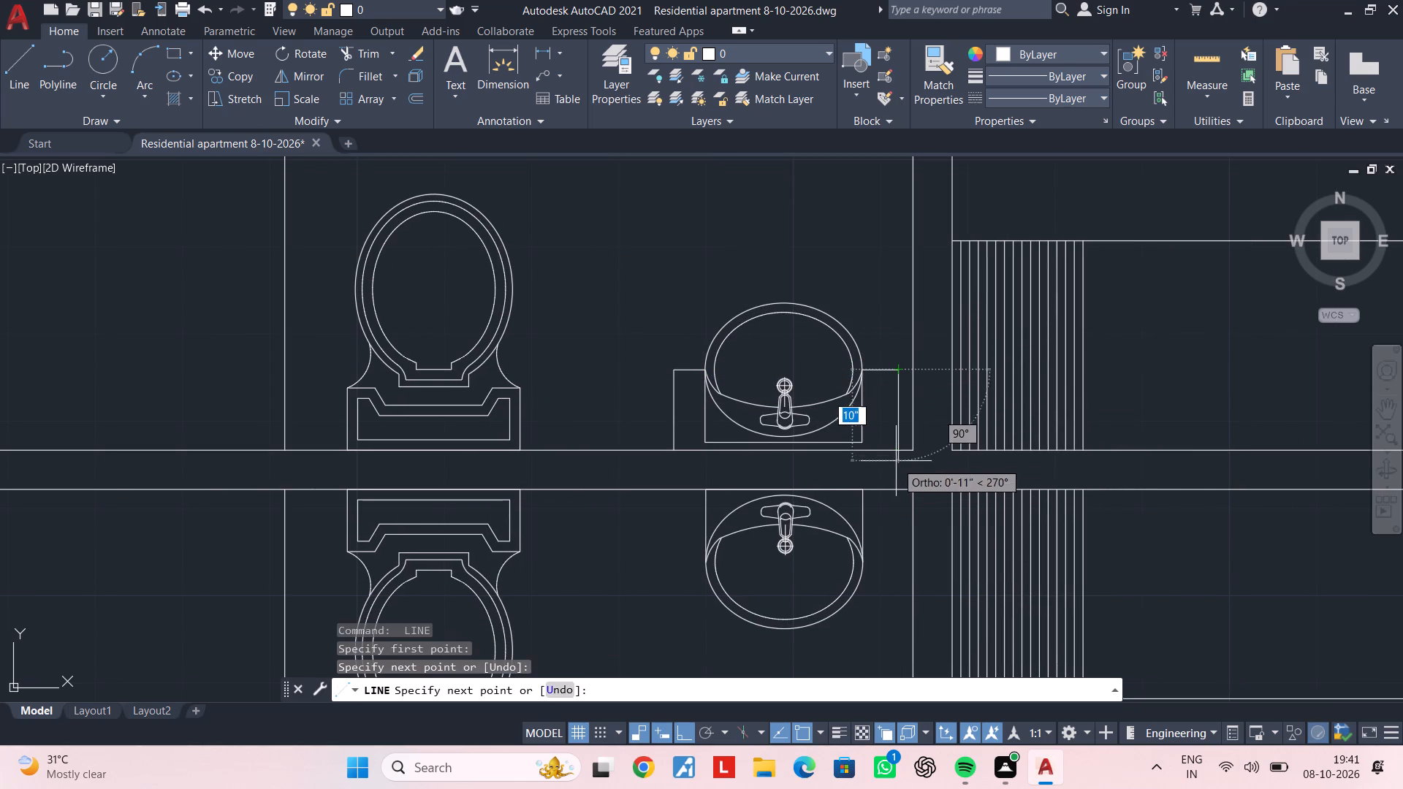
left_click(897, 451)
key("Escape")
key("Escape")
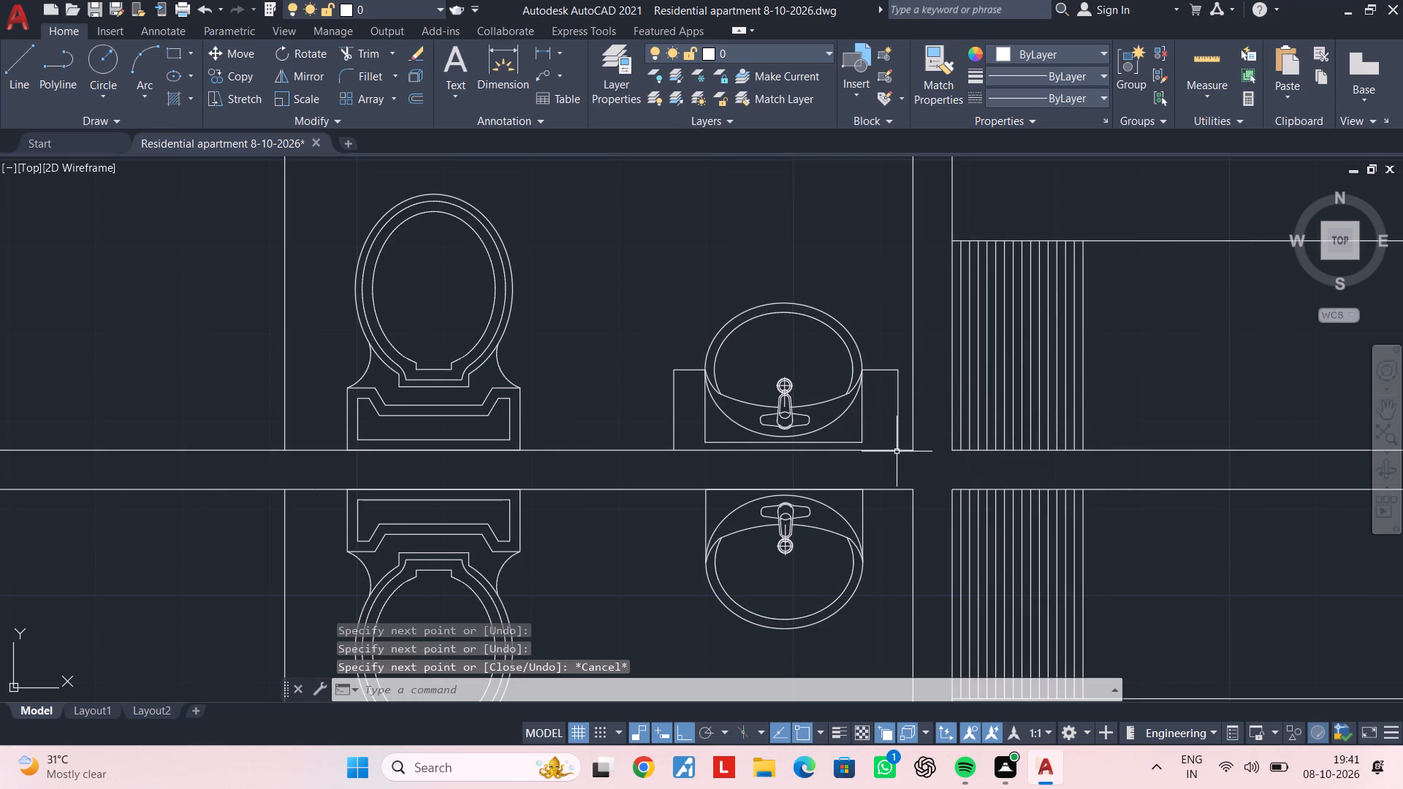
key("Escape")
key("Escape")
key("Escape")
Move the southern west-side bathroom's washbasin slightly south, clear of the dividing wall.
middle_click_drag(890, 424, 889, 381)
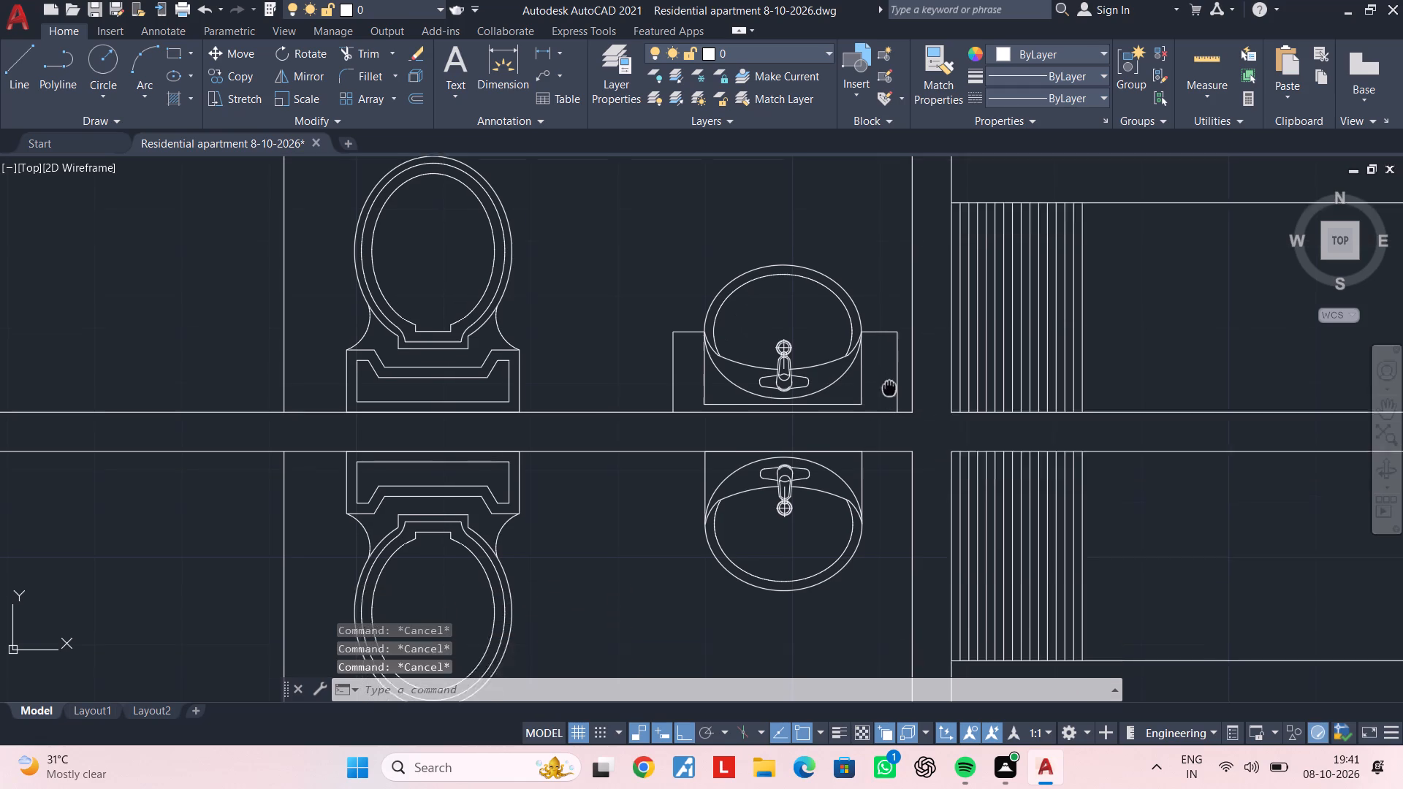
middle_click_drag(889, 381, 889, 329)
key("Escape")
scroll(864, 438, "down", 1)
middle_click_drag(864, 438, 875, 356)
key("Escape")
key("Escape")
left_click(837, 351)
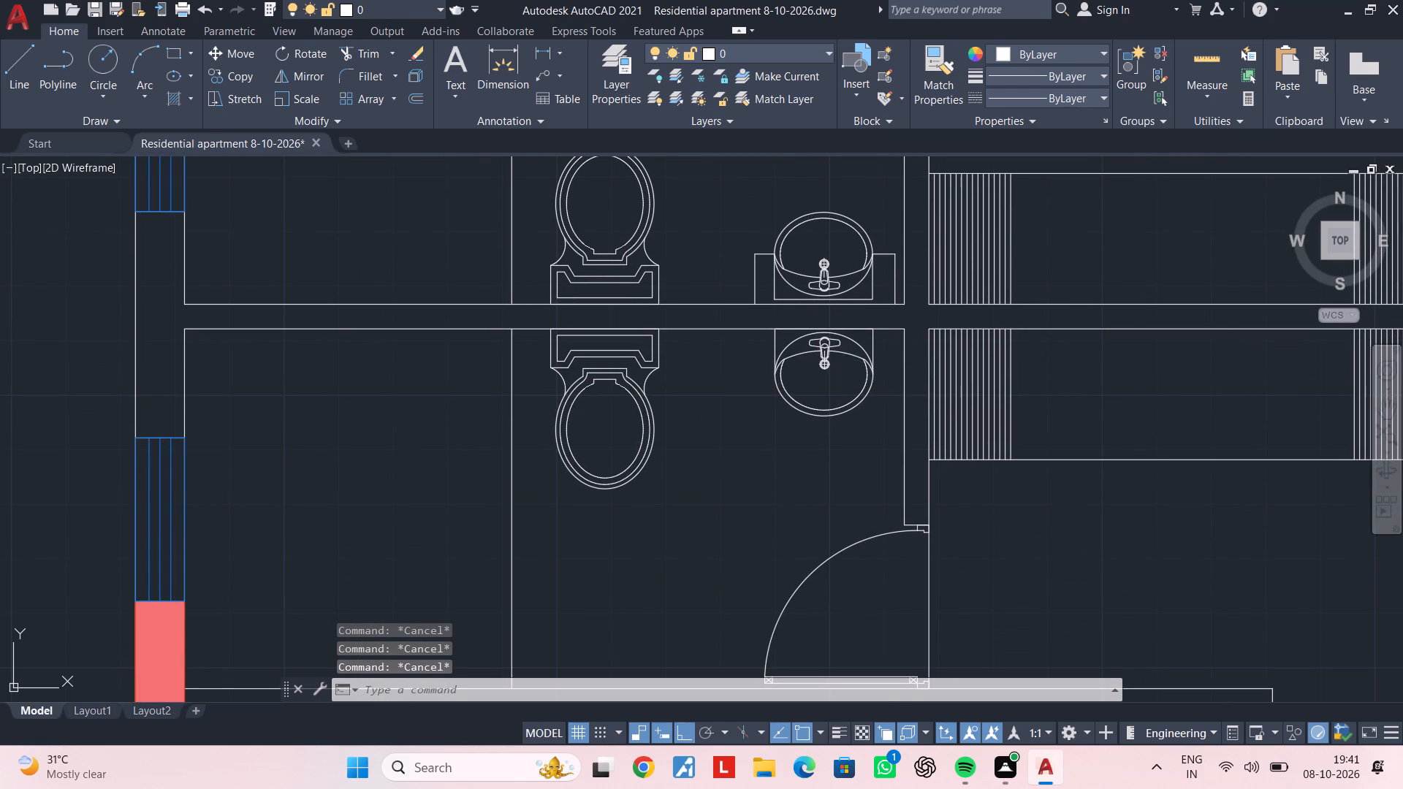
type("m")
key("space")
scroll(821, 346, "up", 3)
left_click(815, 324)
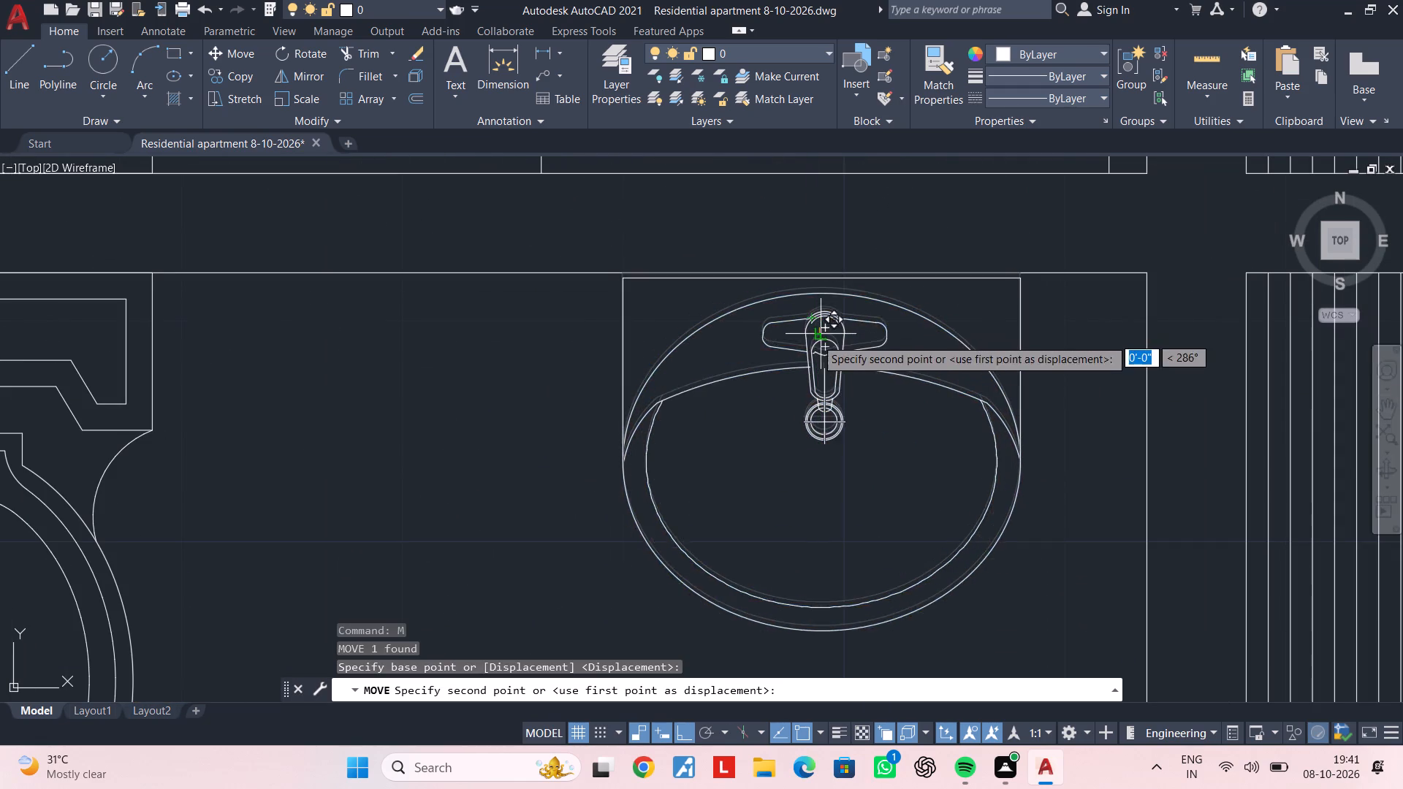
left_click(817, 365)
key("Escape")
scroll(826, 373, "down", 2)
middle_click_drag(833, 376, 866, 359)
key("Escape")
key("Escape")
Draw the southern bathroom counter's outline about 4" west from the washbasin's west edge, then about 10" north to the dividing wall.
key("l")
key("space")
scroll(780, 358, "up", 1)
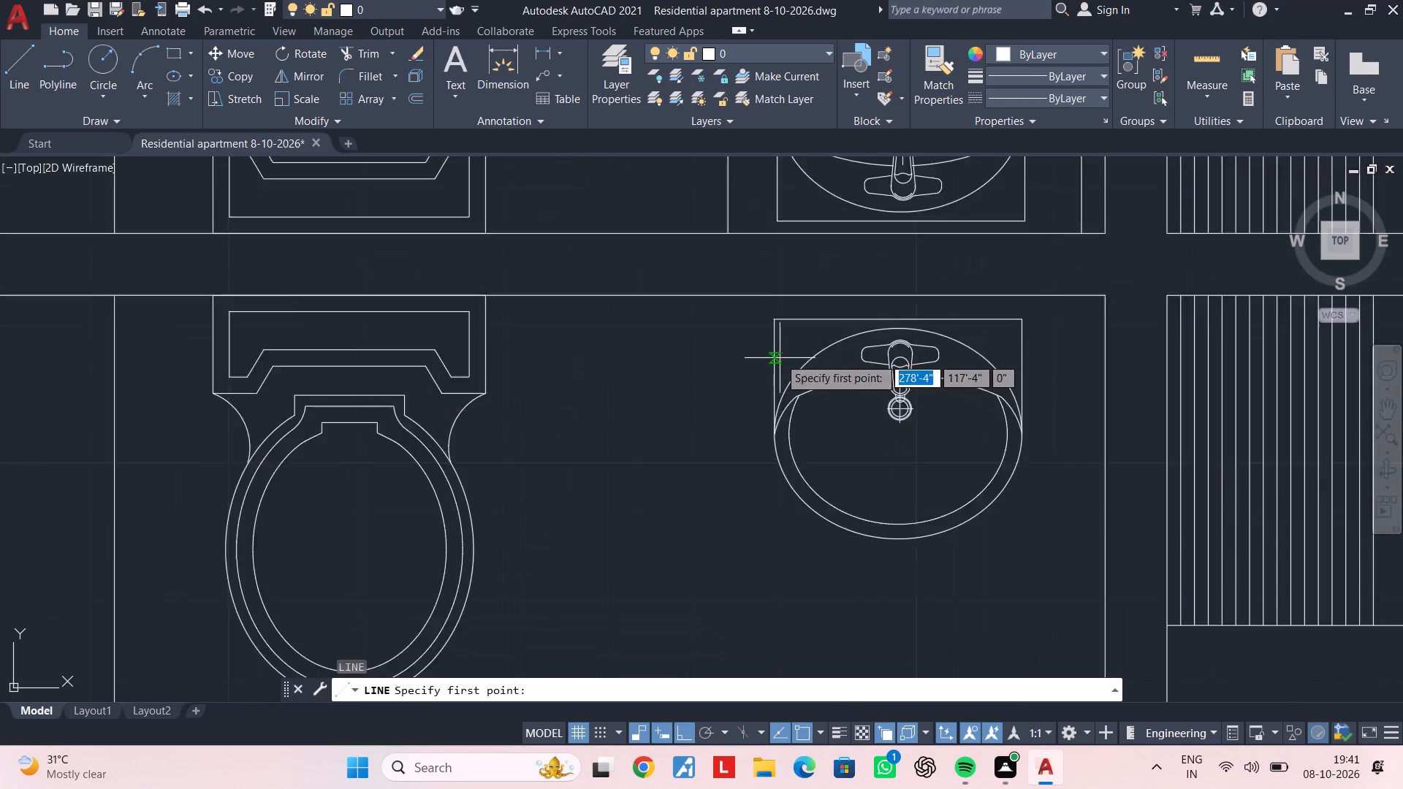
scroll(779, 357, "up", 1)
left_click(769, 475)
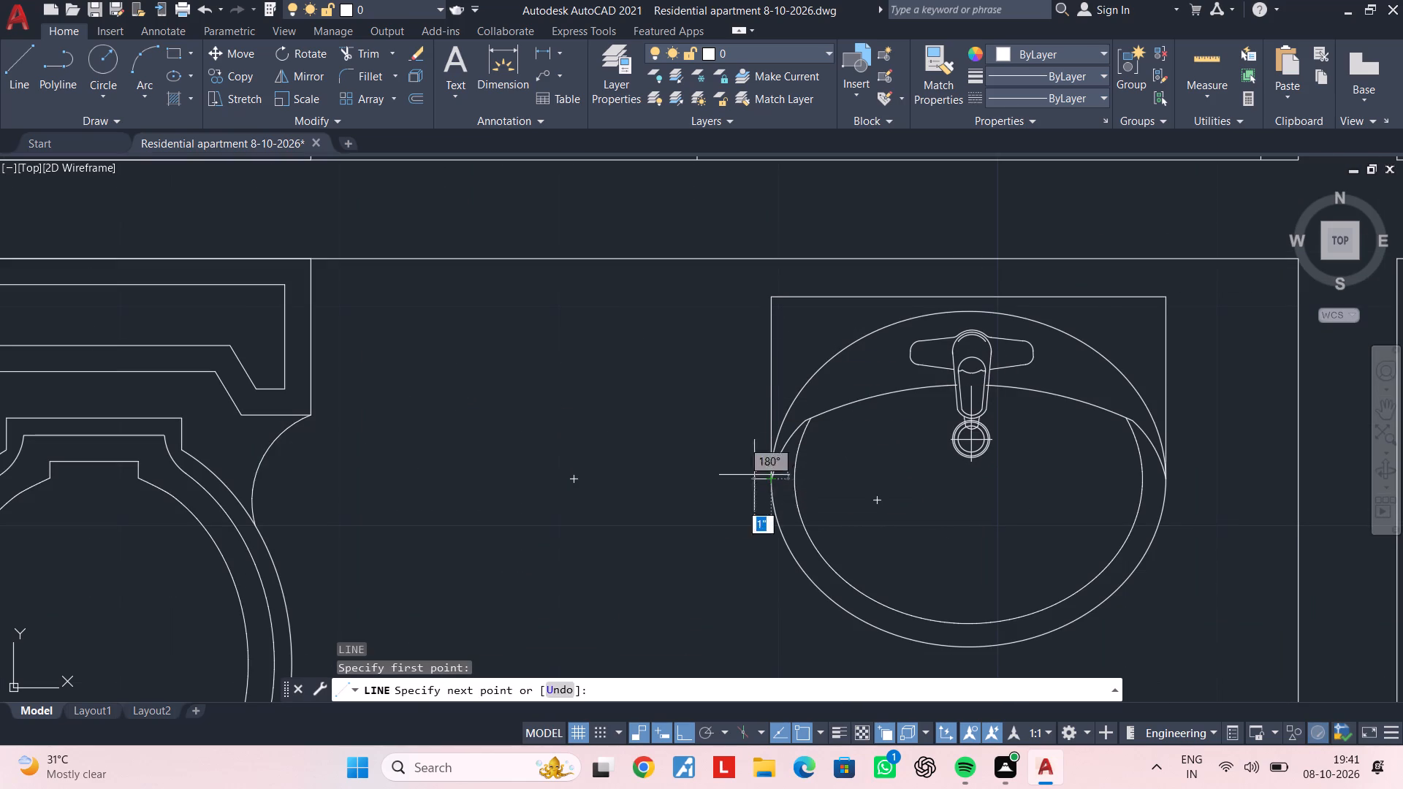
left_click(683, 474)
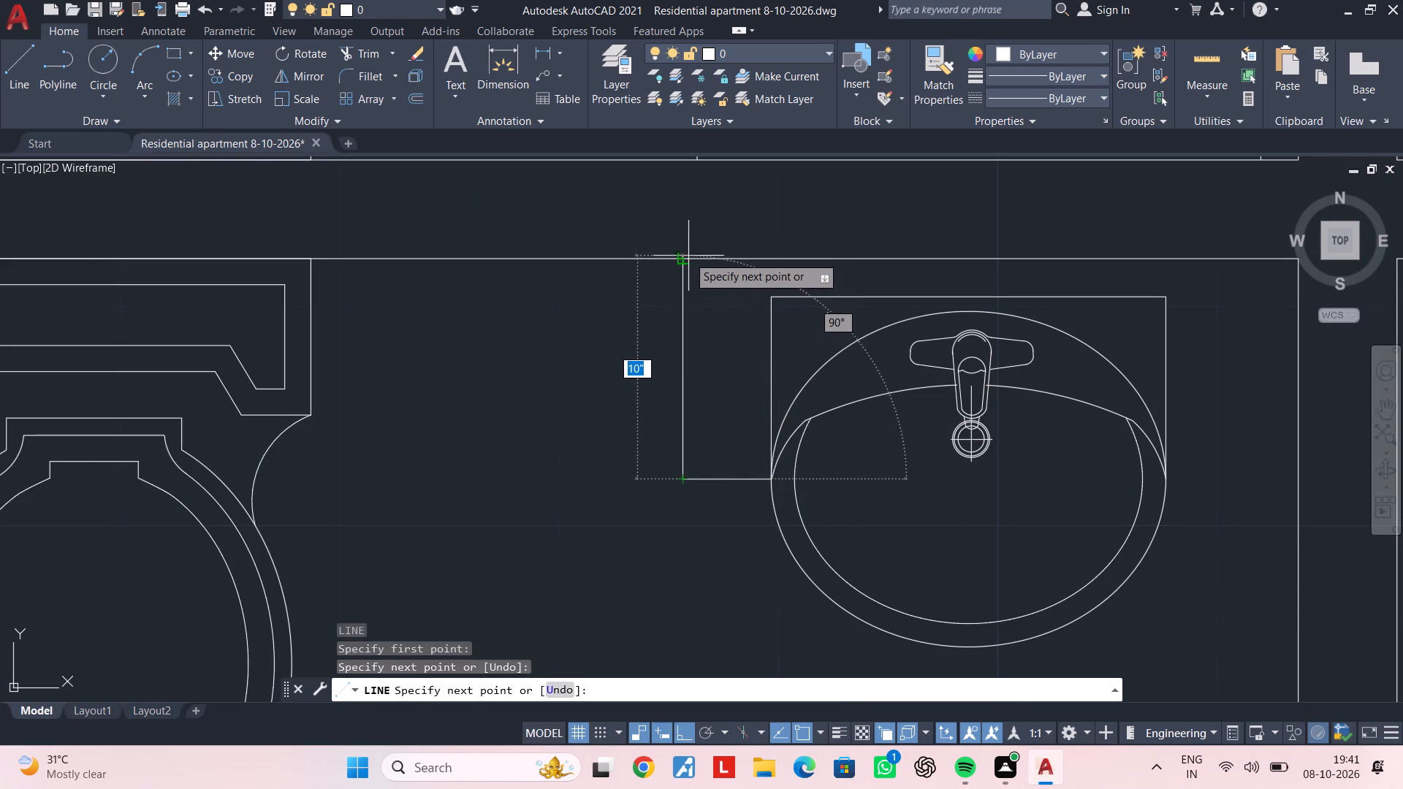
left_click(688, 256)
key("Escape")
scroll(853, 341, "down", 2)
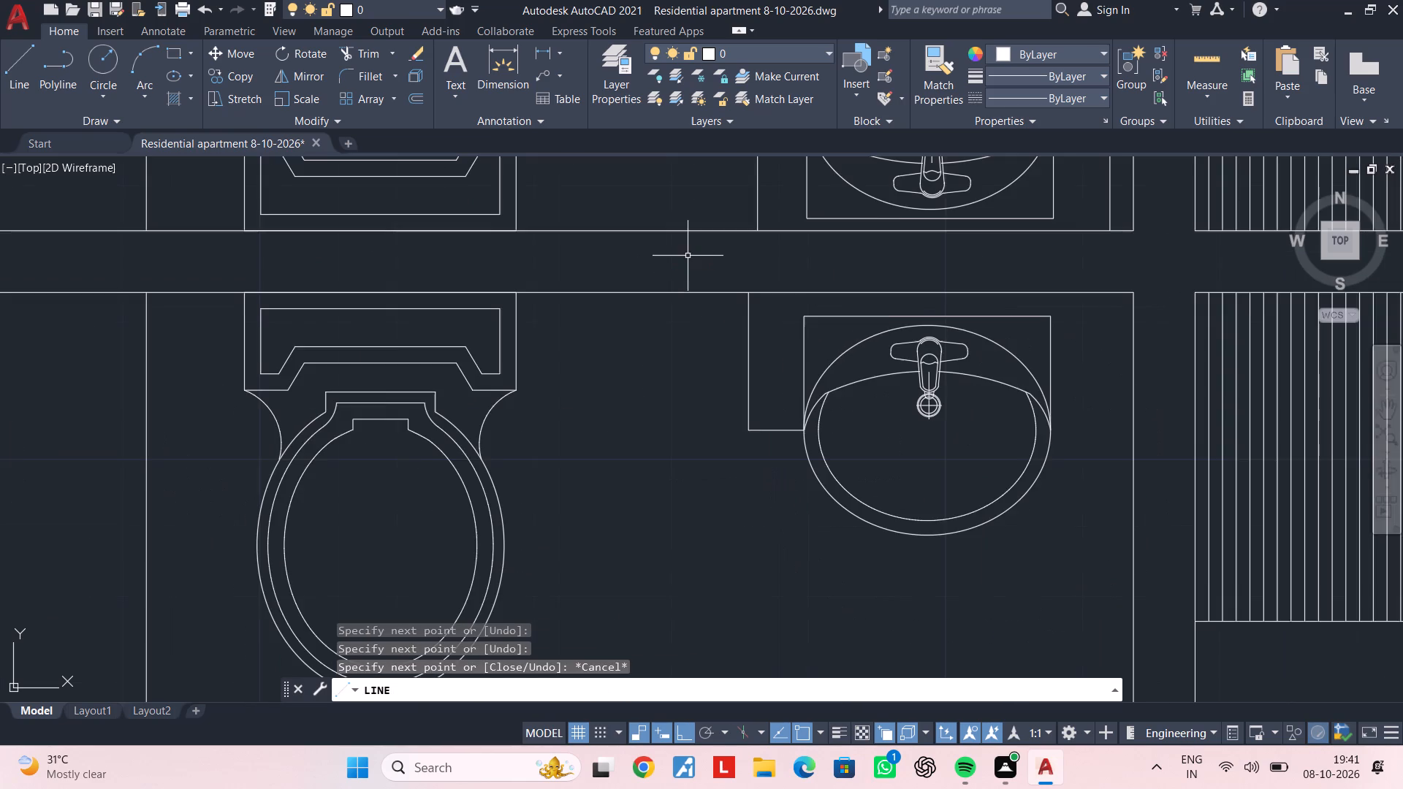
key("Escape")
Draw the southern counter's eastern outline about 4" east from the washbasin's east edge, then north to the dividing wall.
middle_click_drag(1054, 426, 912, 408)
key("space")
scroll(927, 411, "up", 2)
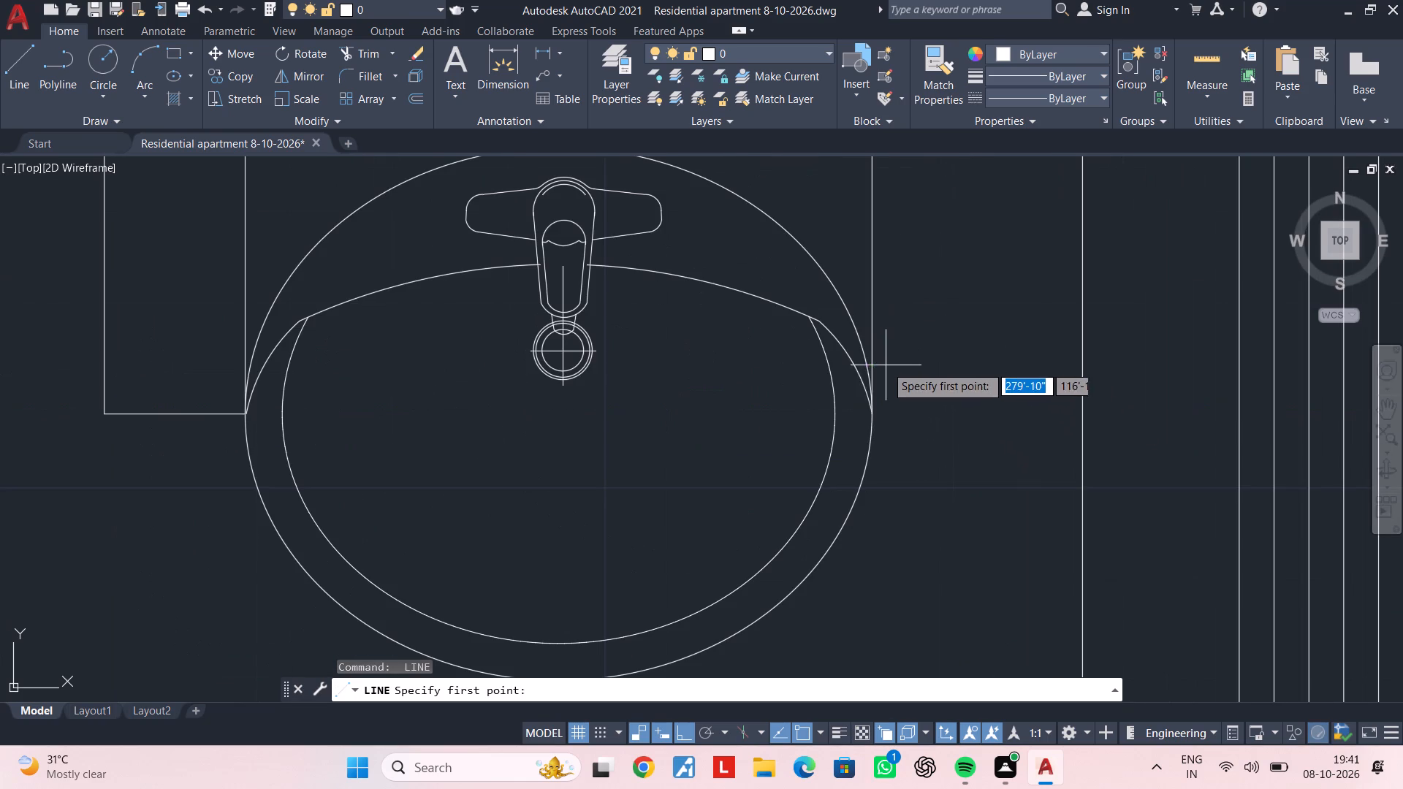
left_click(878, 413)
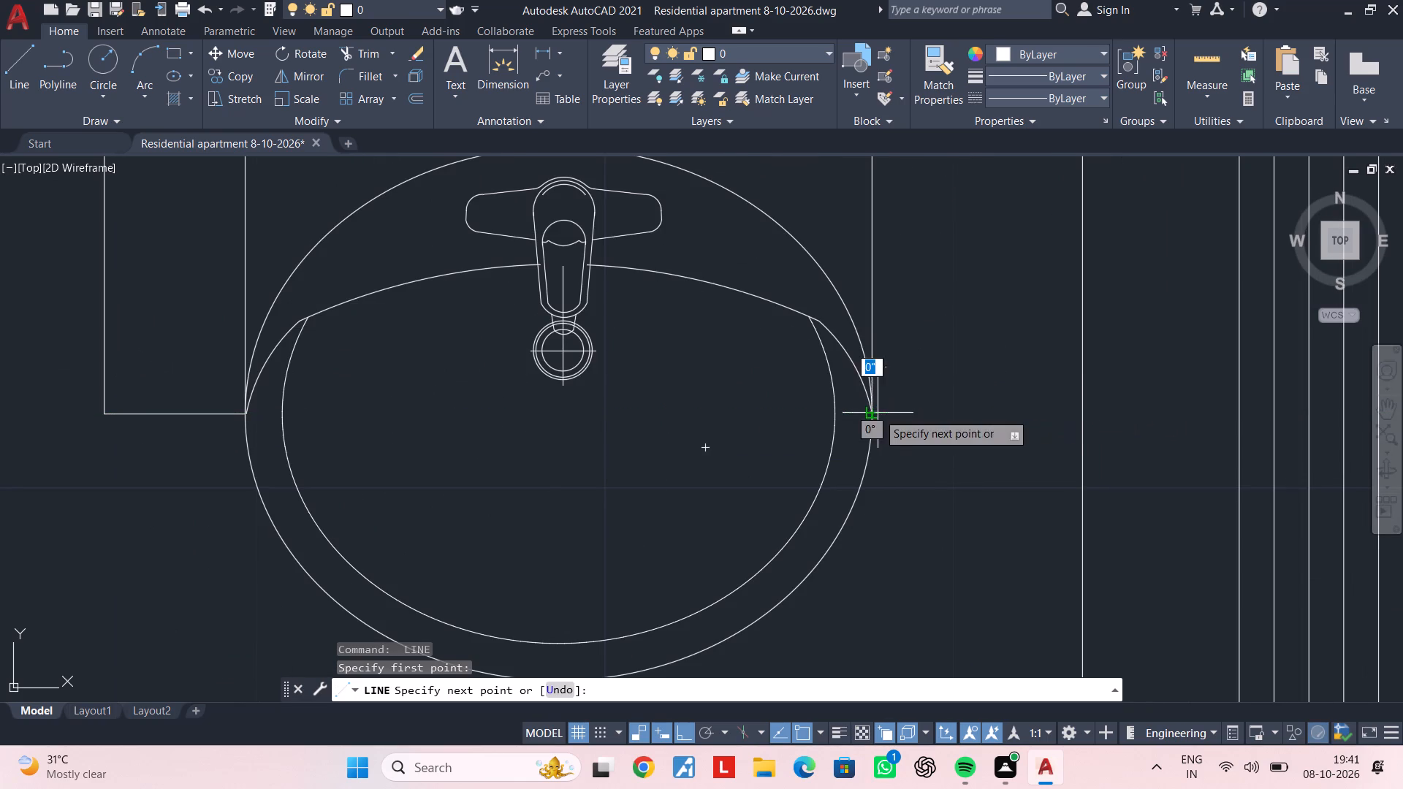
left_click(1004, 414)
middle_click_drag(1003, 267, 995, 413)
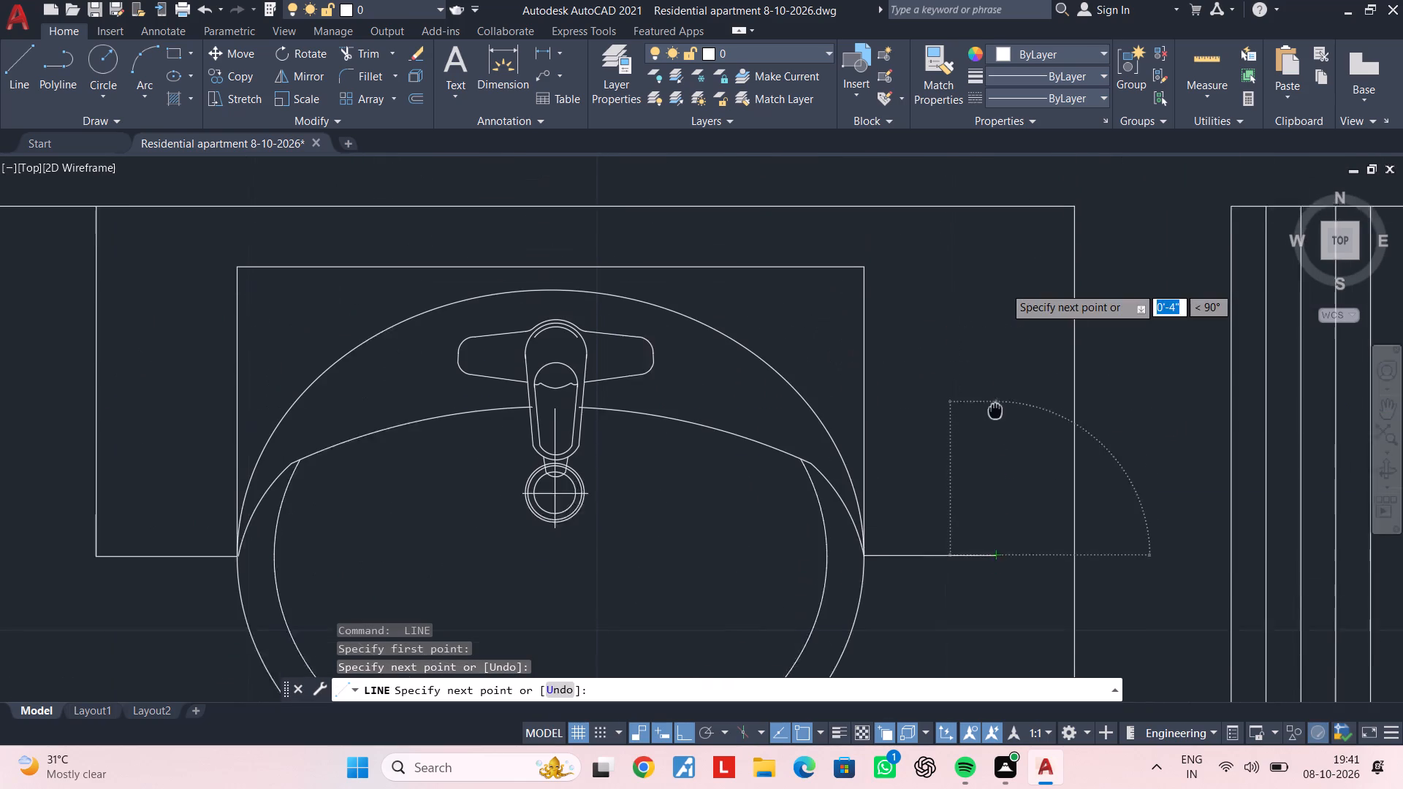
middle_click_drag(995, 413, 995, 432)
left_click(1000, 231)
key("Escape")
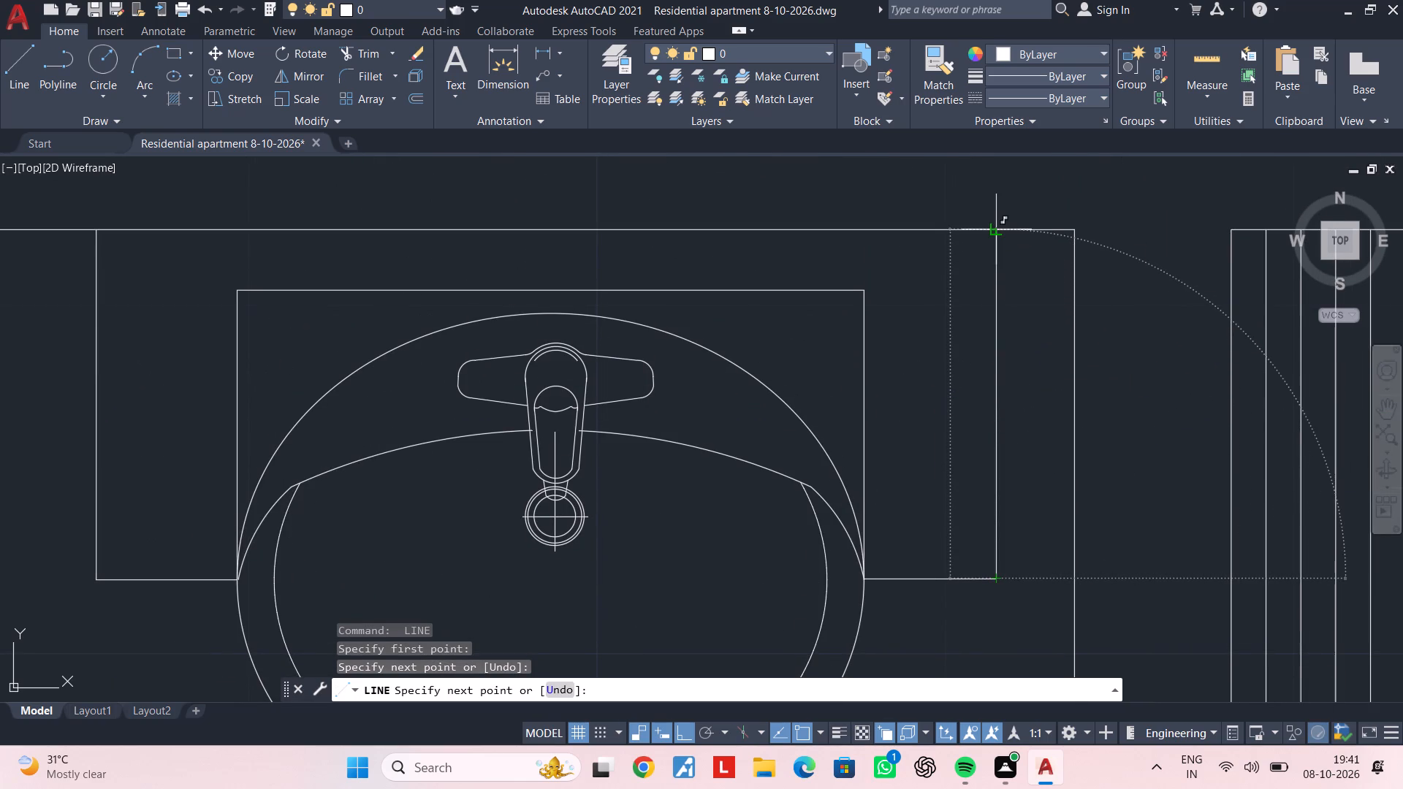
scroll(1008, 339, "down", 4)
key("Escape")
key("Escape")
Save the drawing.
middle_click_drag(1053, 352, 894, 347)
key("Escape")
key("Escape")
middle_click_drag(1035, 354, 919, 340)
key("Escape")
key("Escape")
scroll(976, 340, "down", 2)
middle_click_drag(976, 340, 909, 374)
key("Escape")
key("ctrl+s")
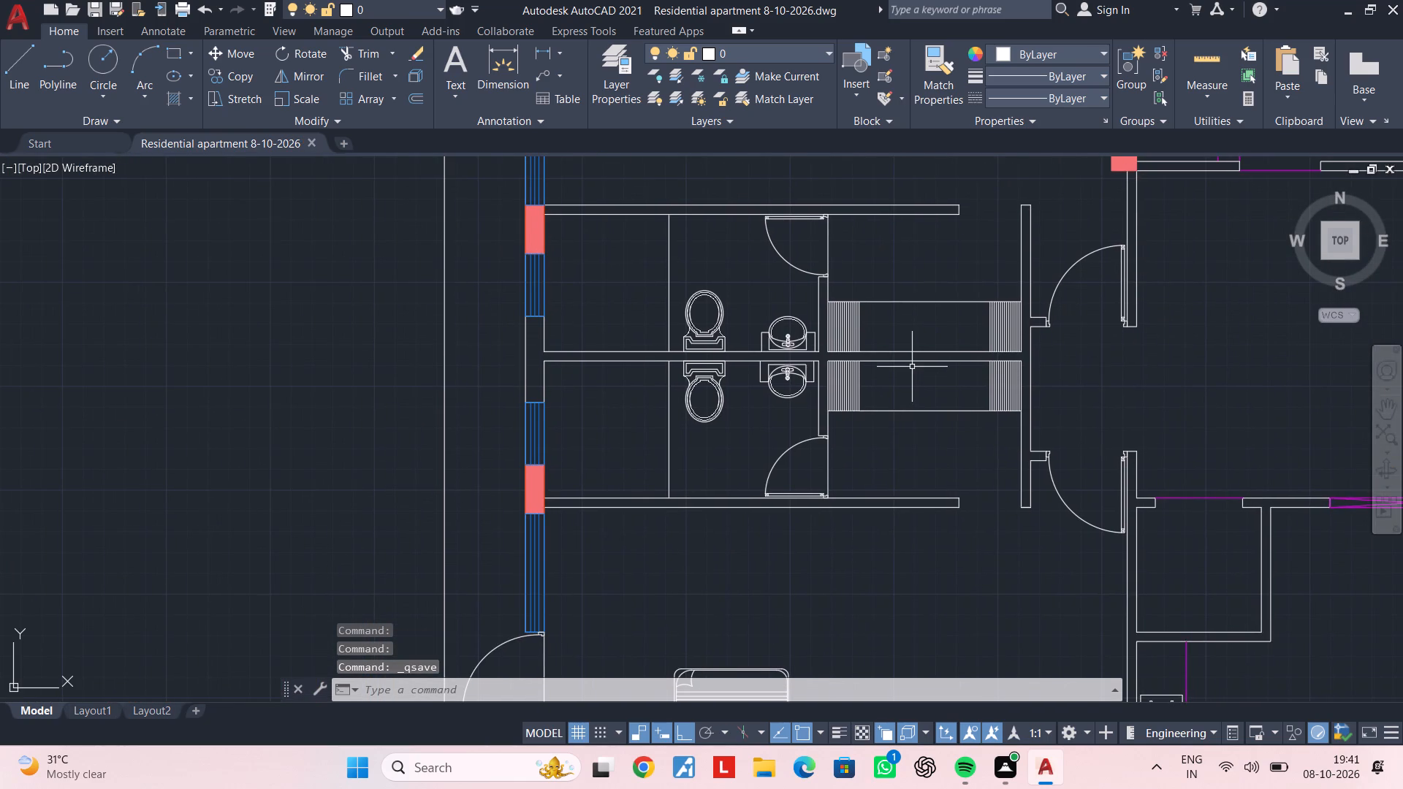
key("ctrl+s")
Draw a line across the bathroom beside the lift, north of the toilet, from the column's southeast corner east to the opposite wall.
scroll(1122, 376, "down", 2)
middle_click_drag(1111, 378, 775, 380)
scroll(977, 253, "up", 2)
middle_click_drag(950, 271, 867, 358)
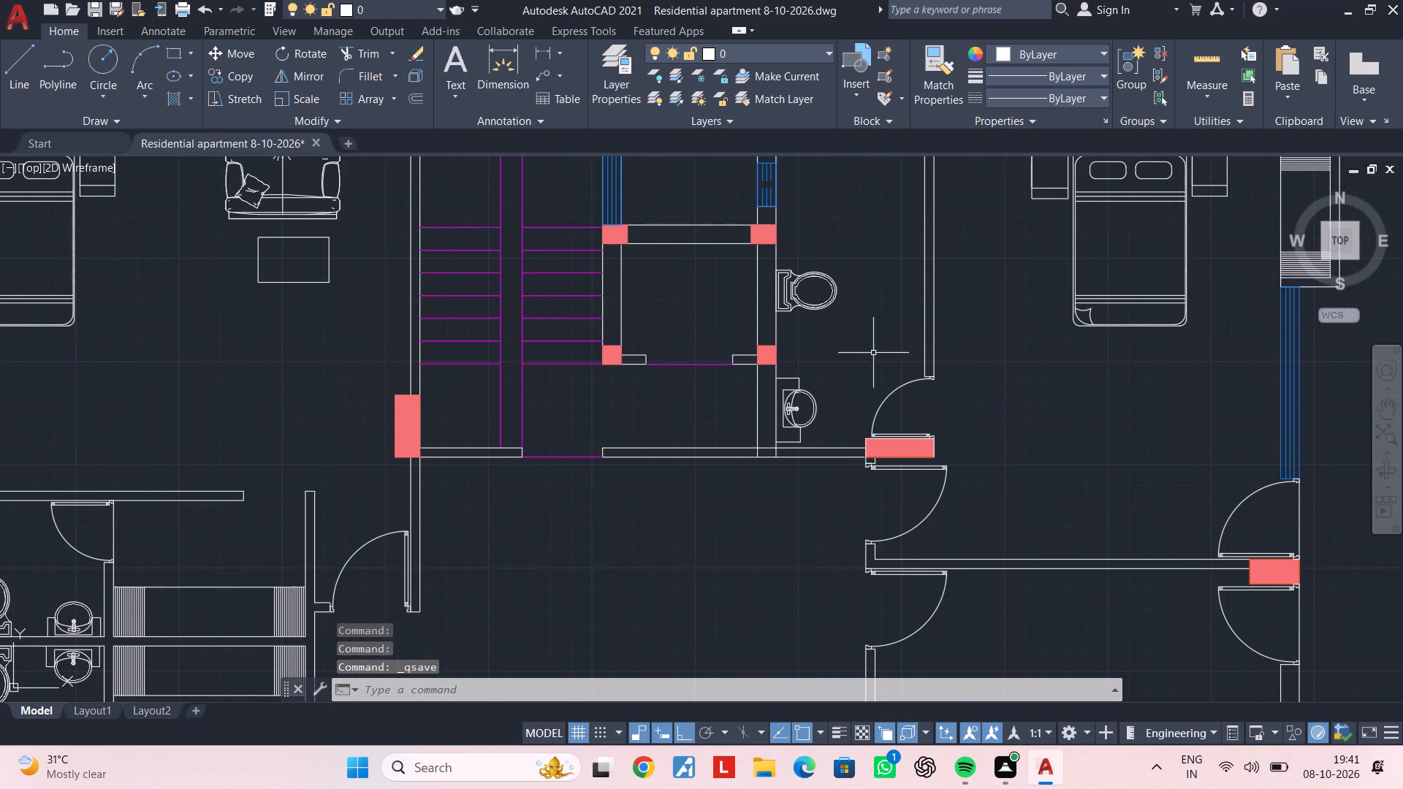
key("Escape")
key("Escape")
key("Escape")
key("Escape")
key("Escape")
key("Escape")
key("l")
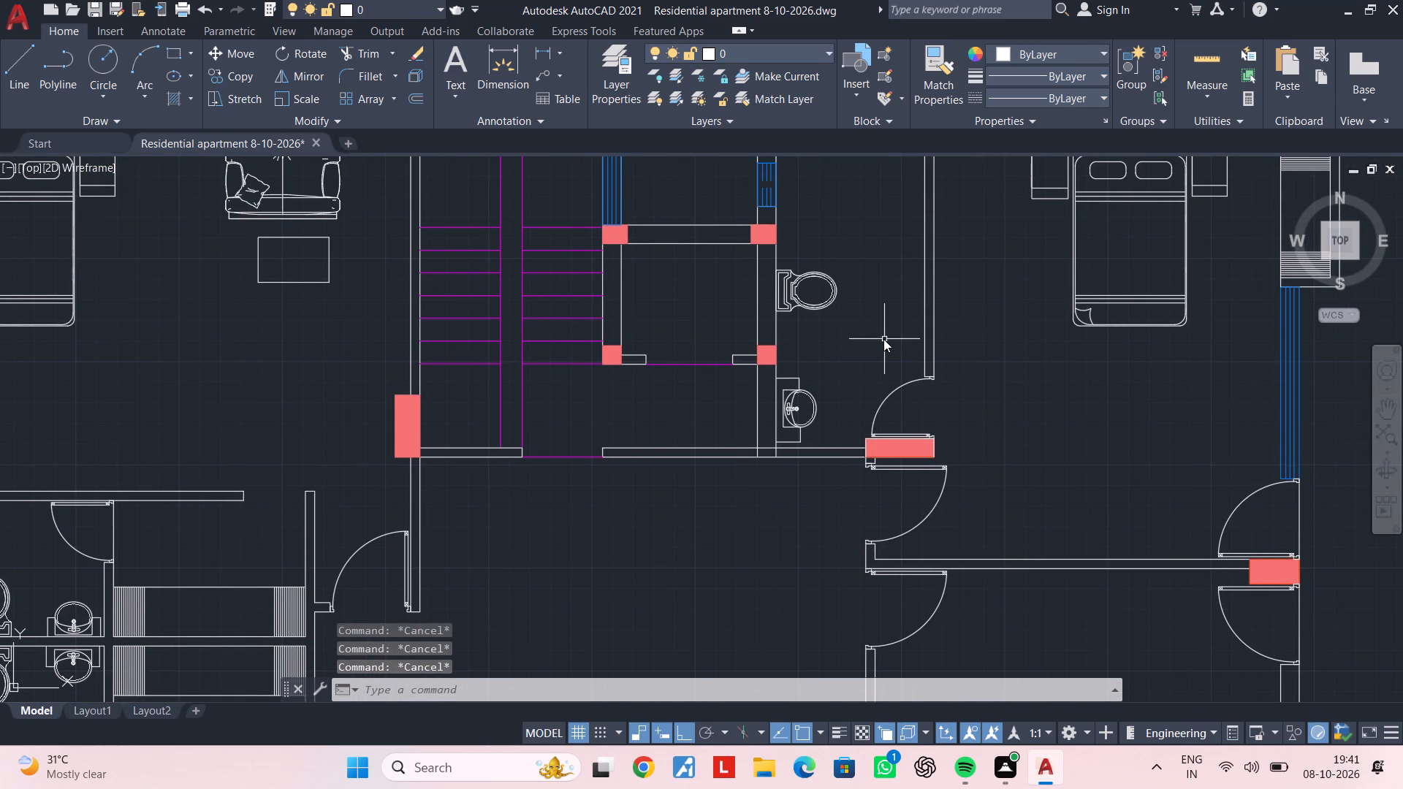
key("space")
middle_click_drag(864, 299, 842, 370)
scroll(771, 315, "up", 2)
left_click(728, 313)
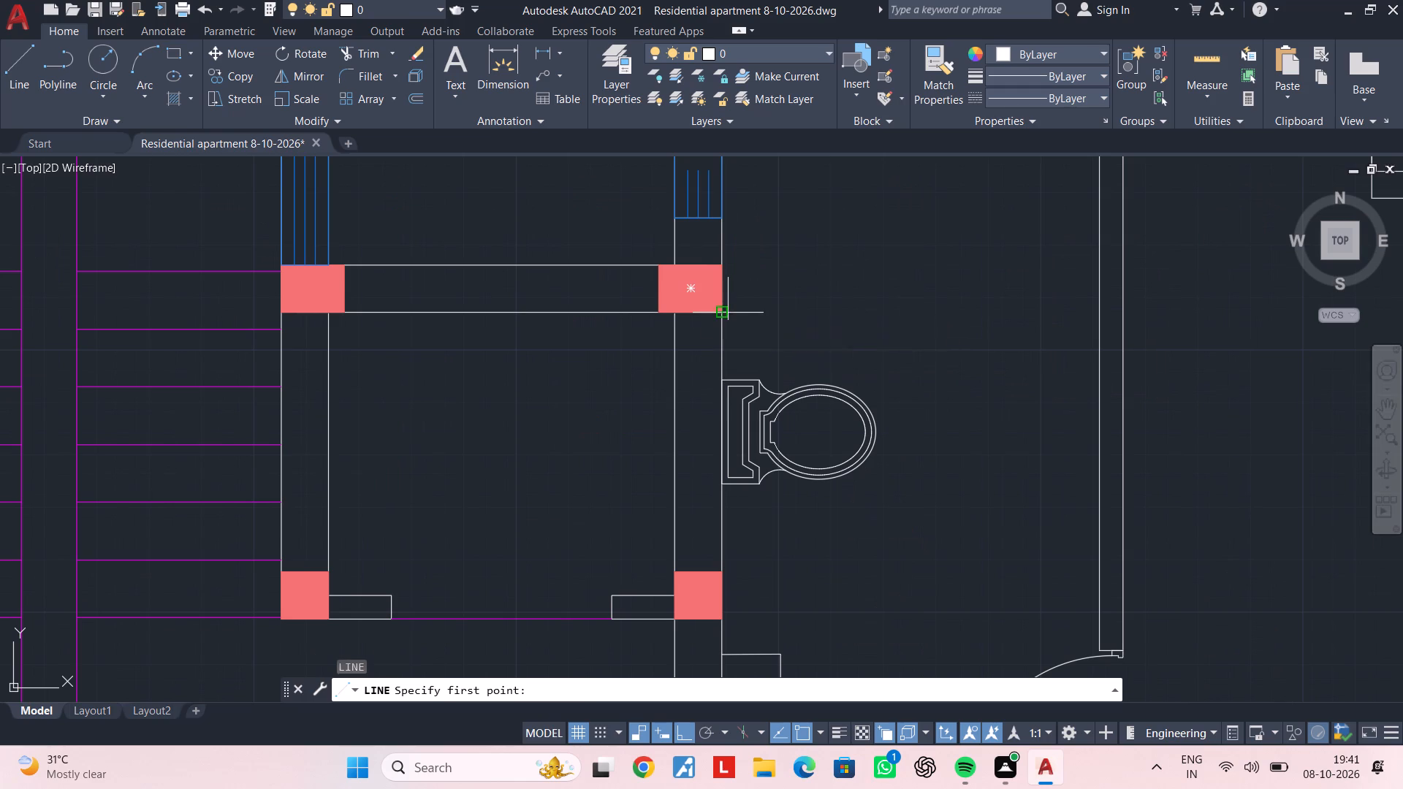
left_click(1105, 313)
key("Escape")
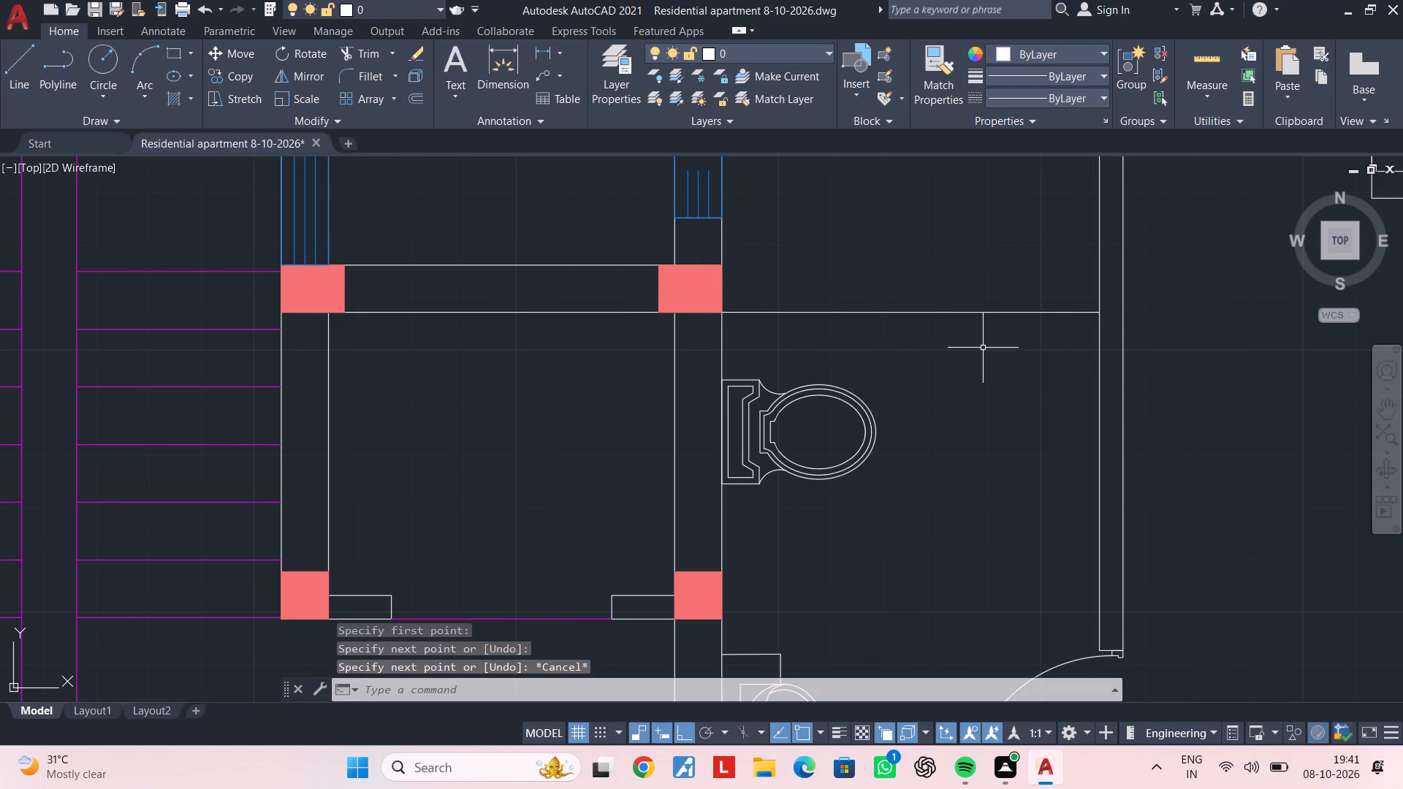
key("Escape")
Look over the floor plan from the northern bedrooms down through the central hall to the kitchen.
scroll(1058, 411, "down", 3)
middle_click_drag(1057, 409, 957, 417)
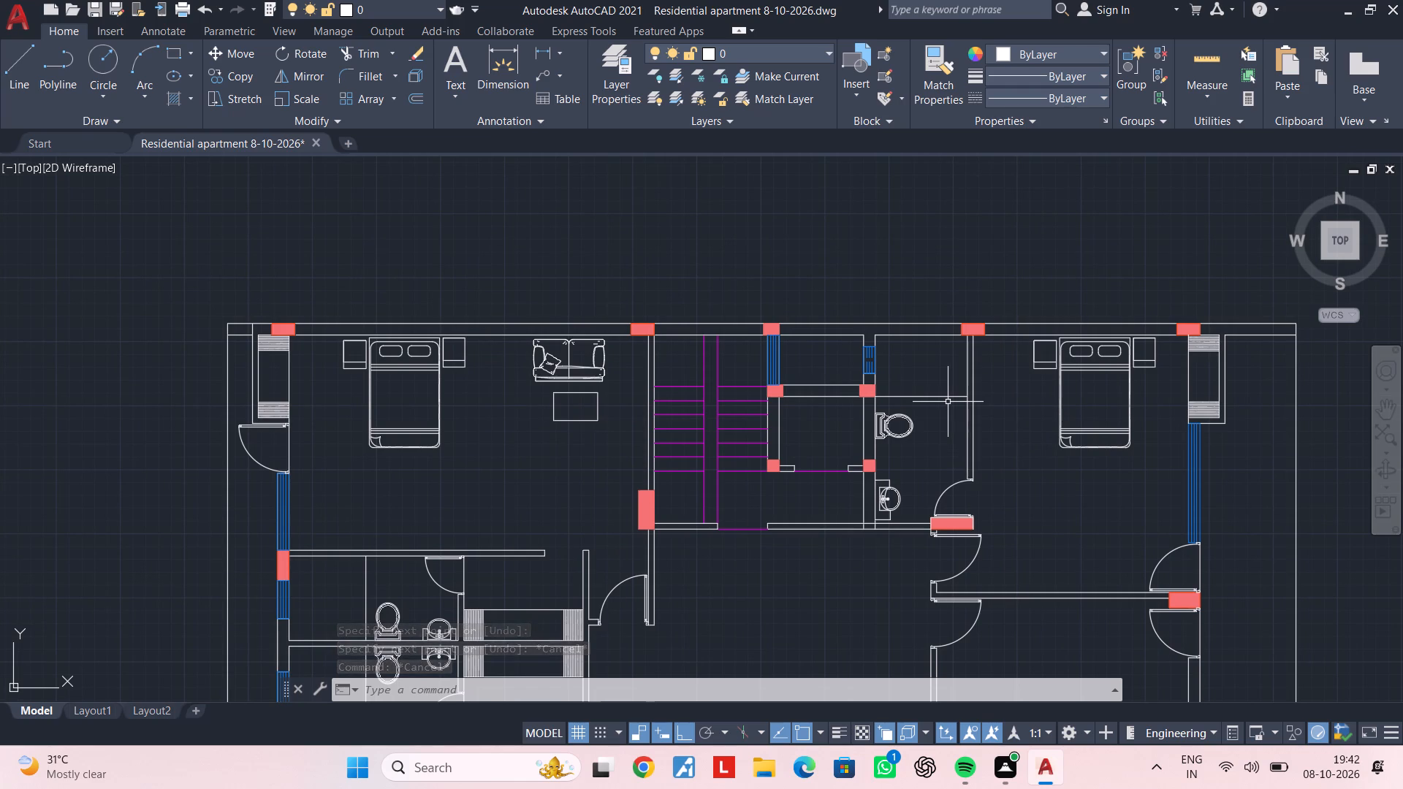
key("Escape")
middle_click_drag(975, 377, 949, 365)
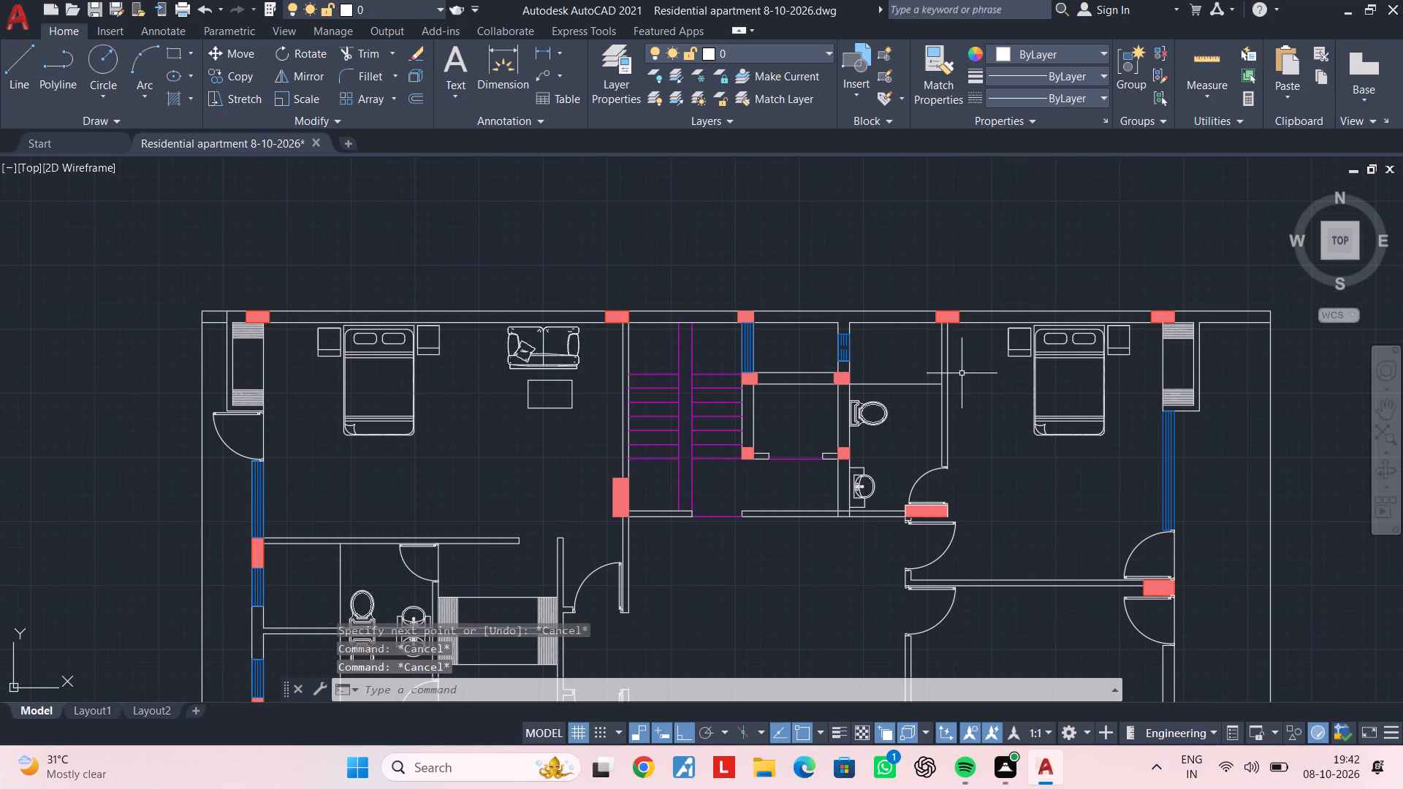
key("Escape")
key("Escape")
key("Escape")
middle_click_drag(988, 401, 996, 275)
key("Escape")
key("Escape")
key("Escape")
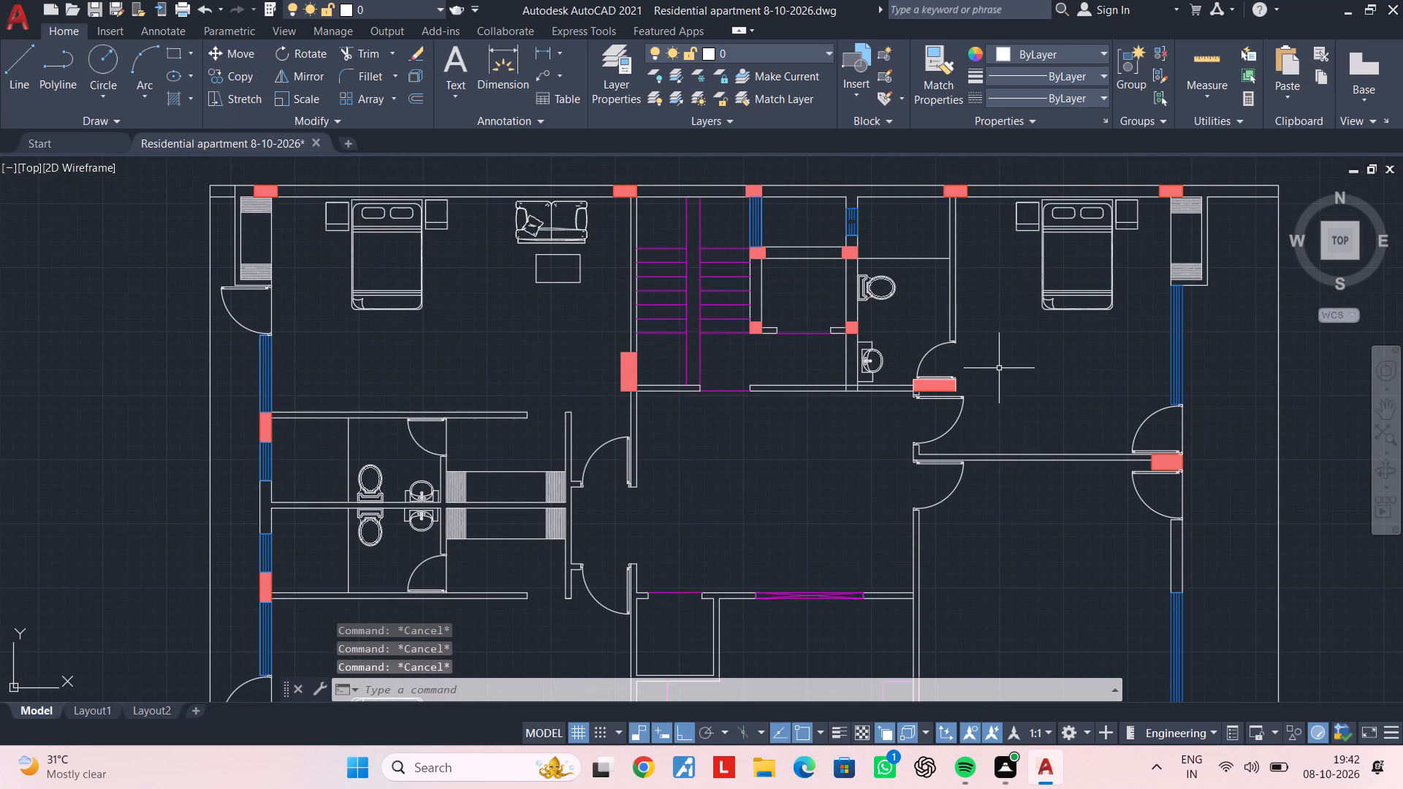
key("Escape")
middle_click_drag(1016, 393, 1022, 351)
middle_click_drag(1018, 410, 1018, 382)
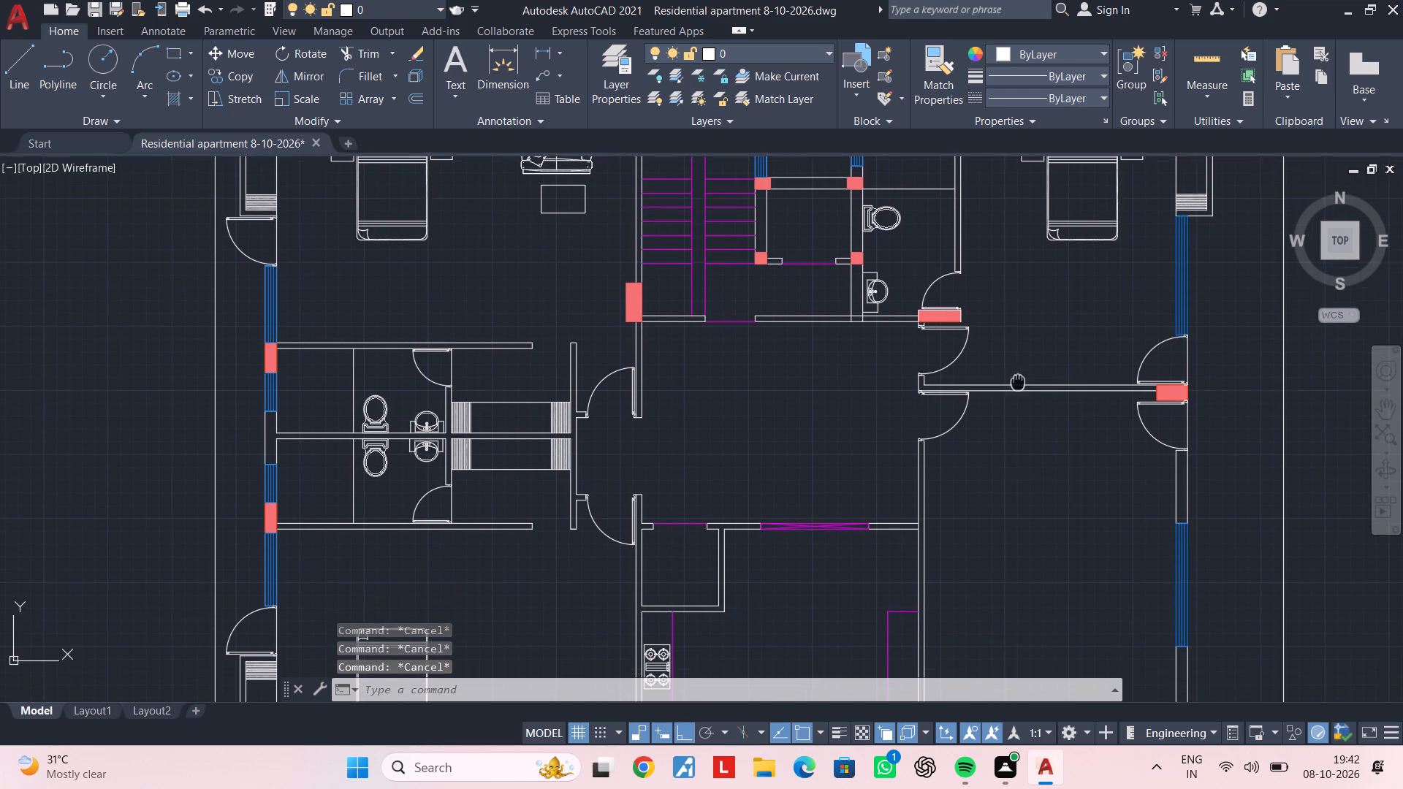
middle_click_drag(1018, 382, 1017, 378)
middle_click_drag(849, 403, 891, 343)
key("Escape")
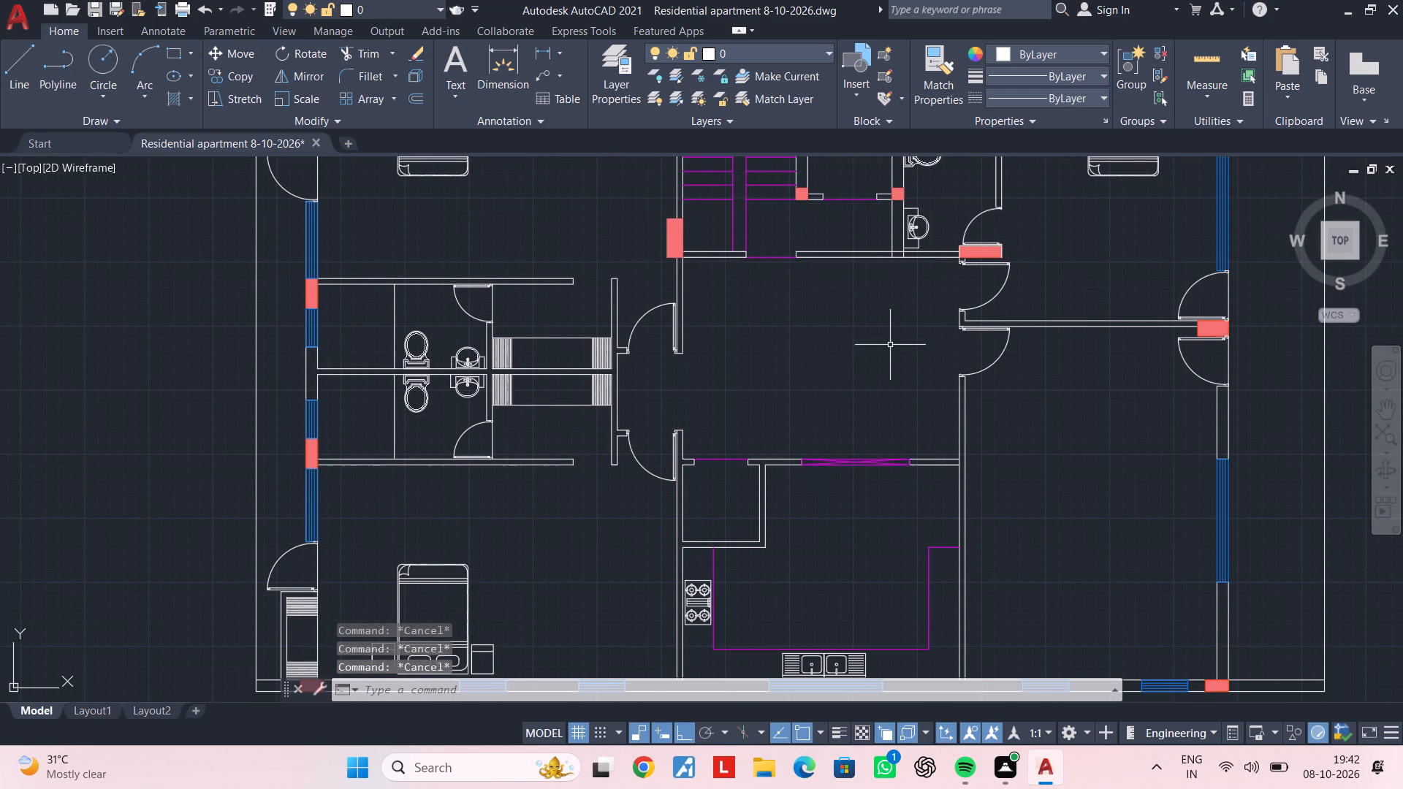
key("Escape")
Load the blocks of 01-10-cad-blocks-net-tables from the Table Dinning folder into DesignCenter.
key("a")
key("d")
key("c")
key("space")
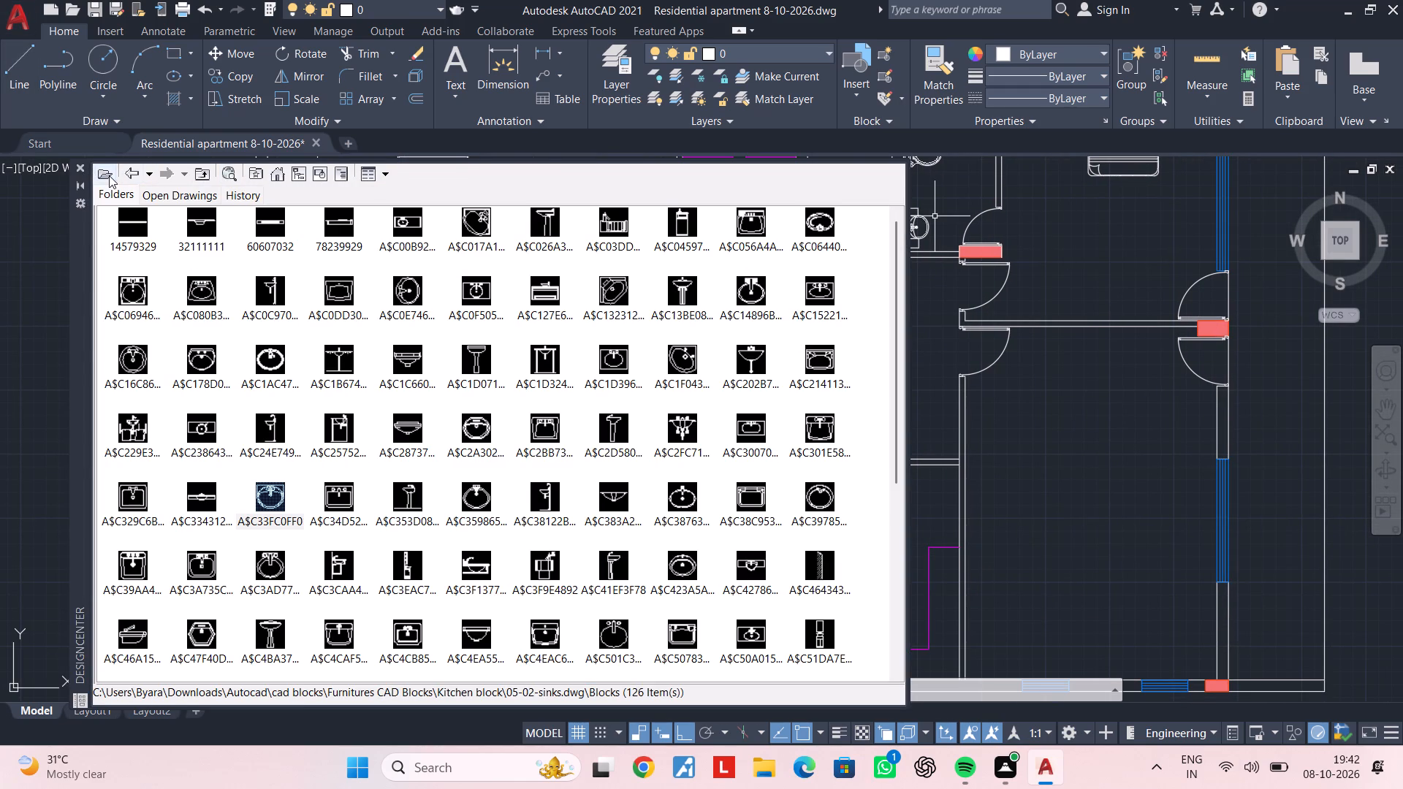
left_click(109, 175)
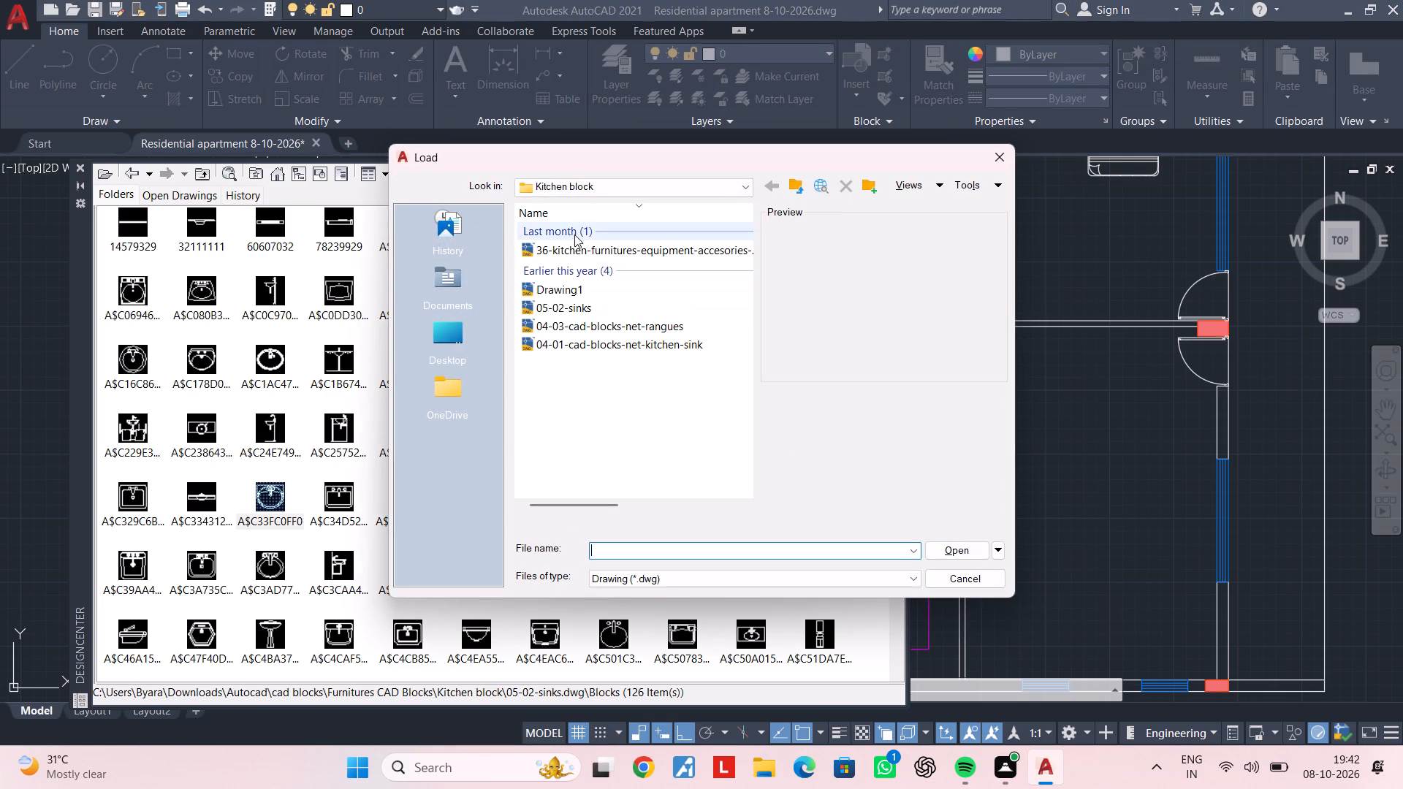
left_click(794, 189)
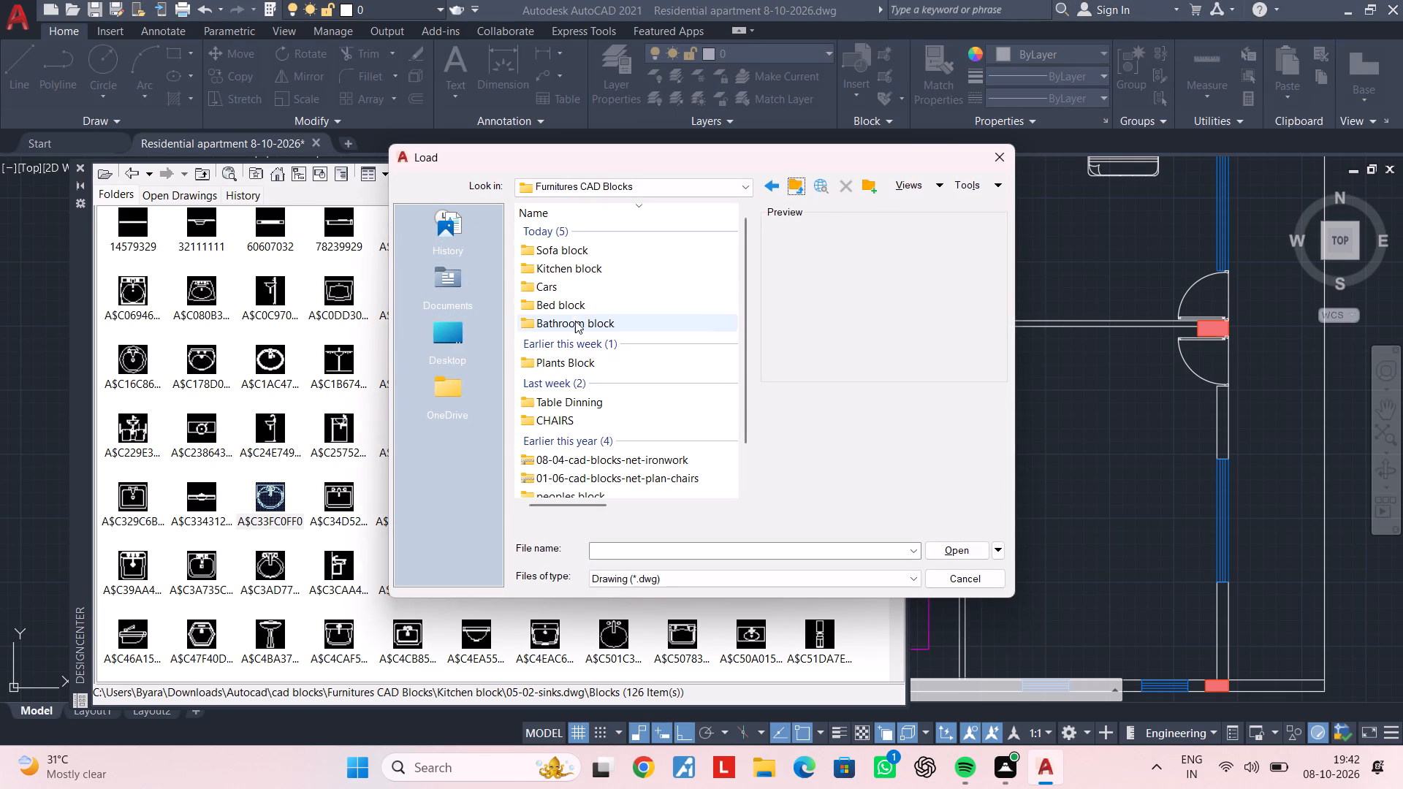
double_click(577, 404)
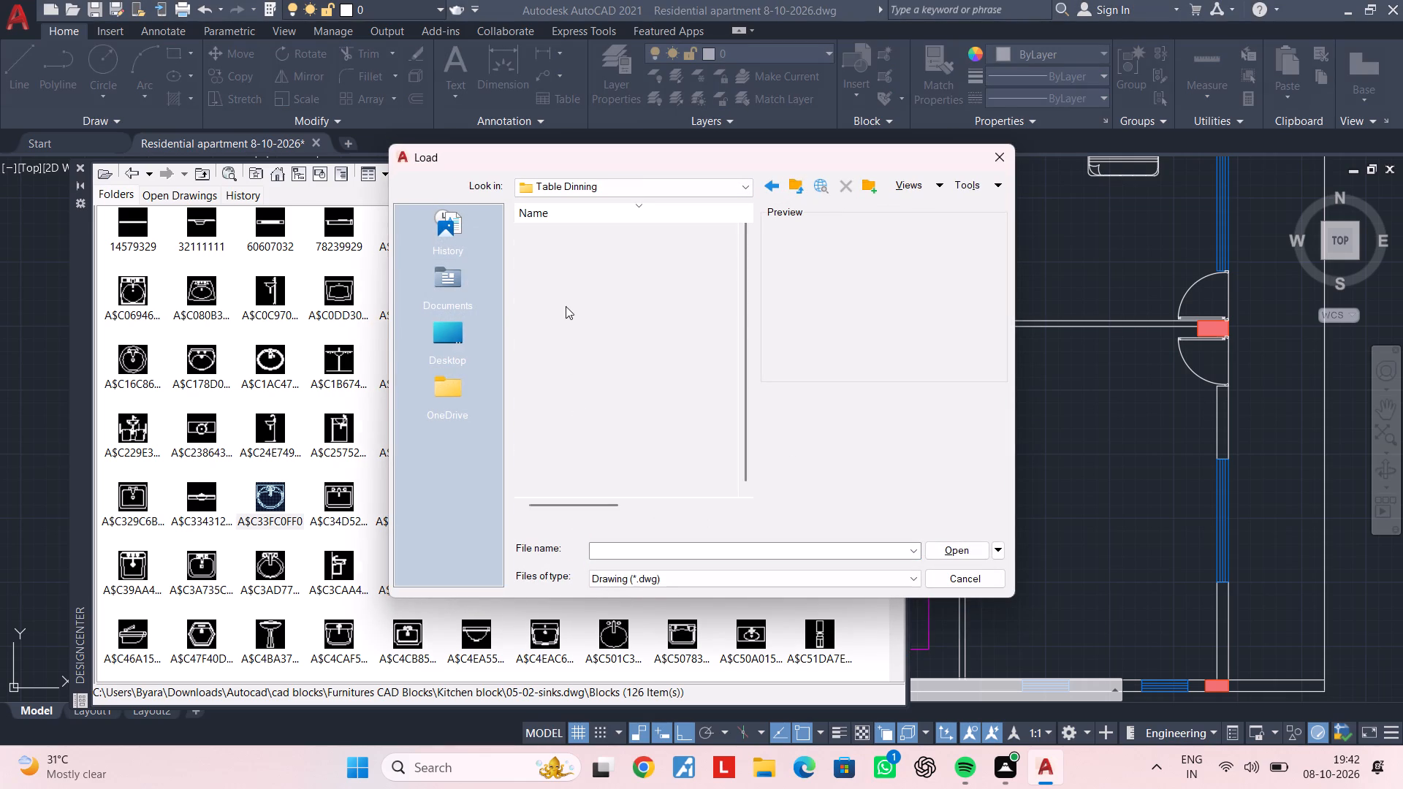
left_click(577, 252)
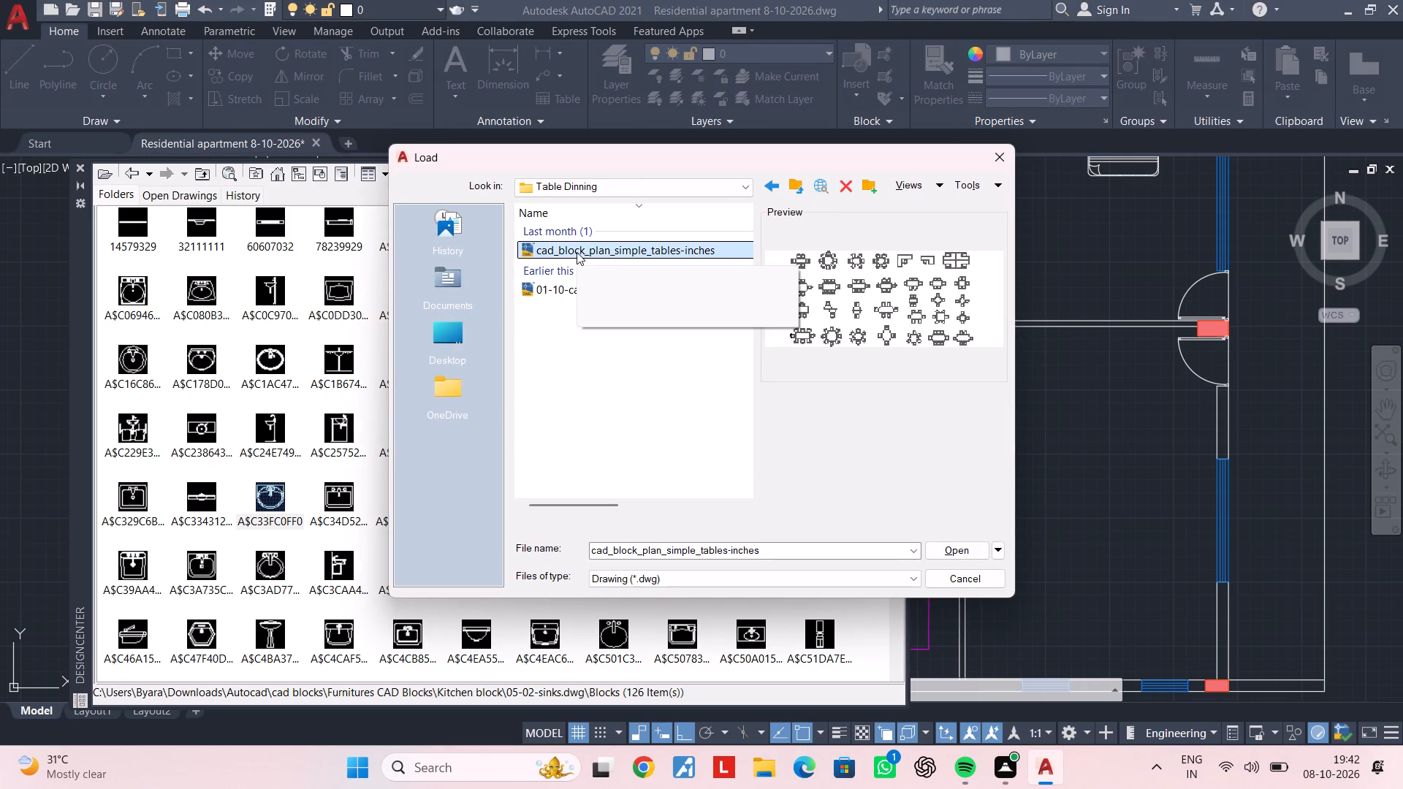
left_click(585, 292)
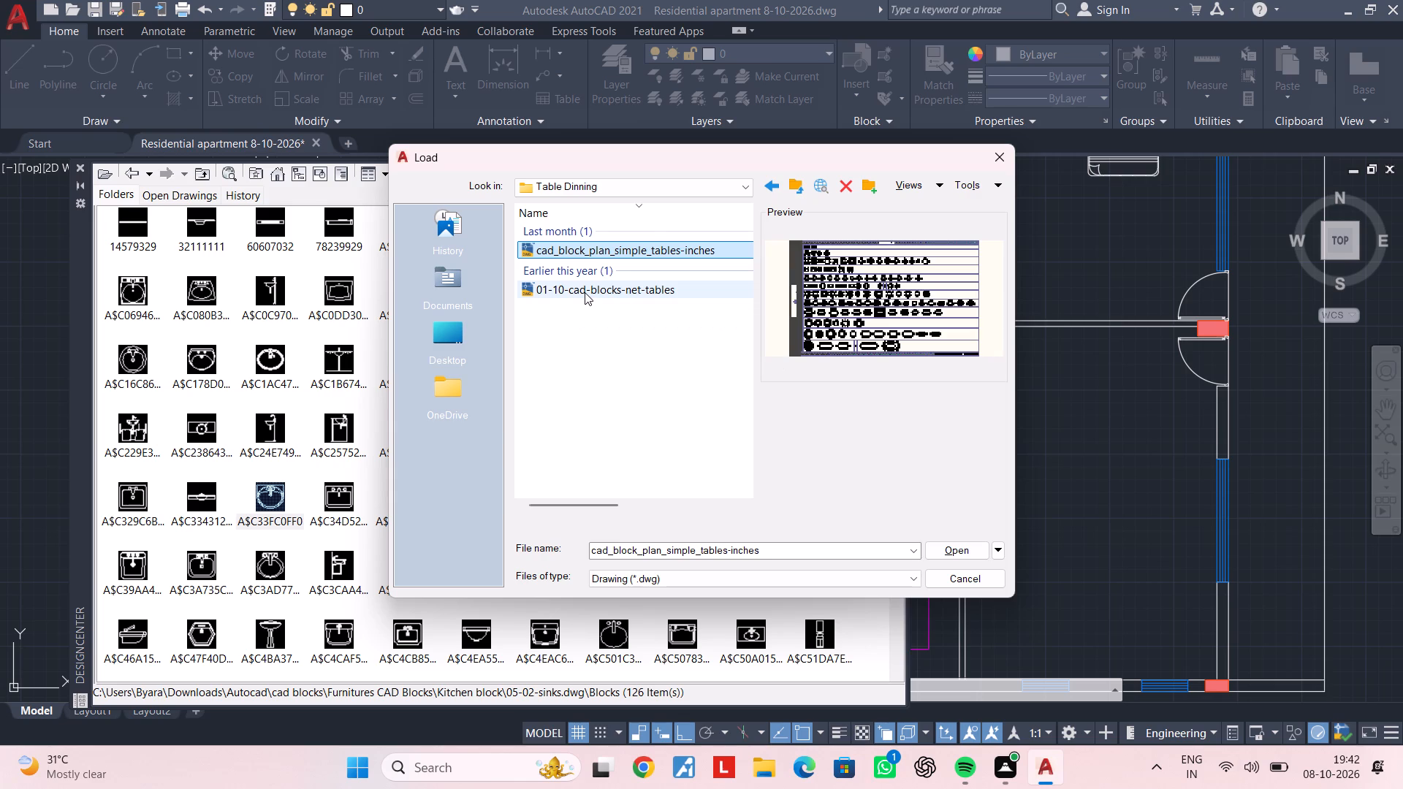
double_click(585, 292)
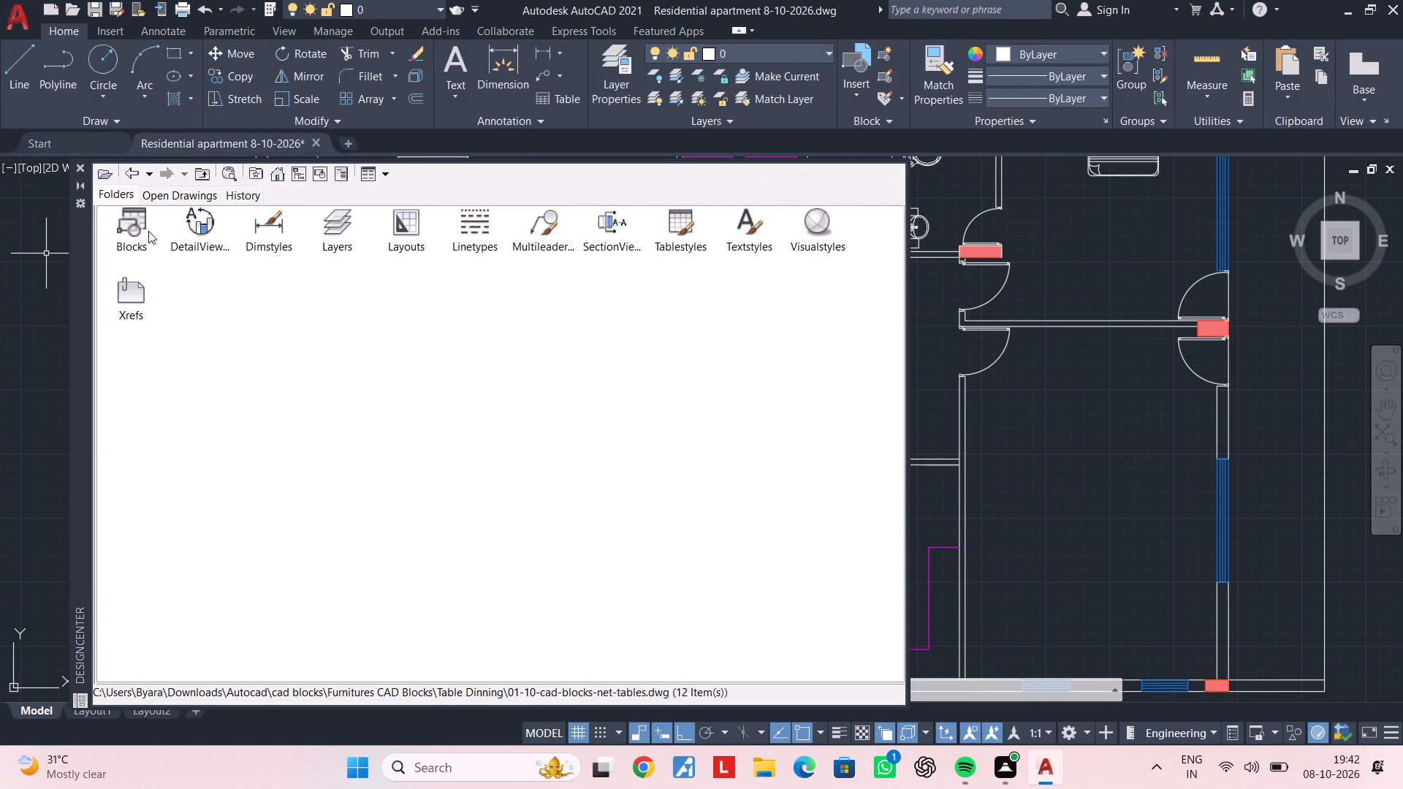
double_click(137, 232)
Look through the table blocks for a dining table that suits the apartment's central hall.
scroll(549, 404, "down", 1)
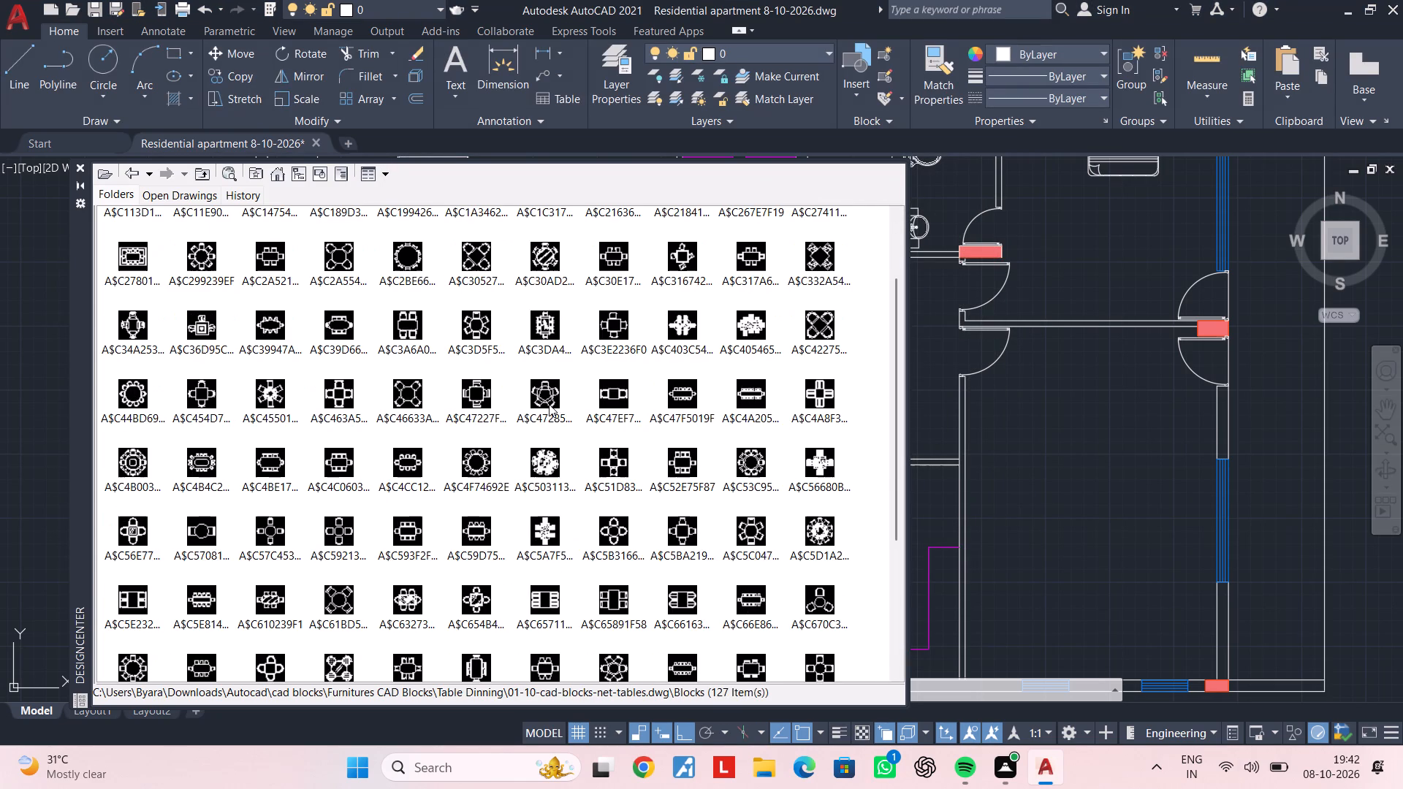
scroll(549, 400, "down", 2)
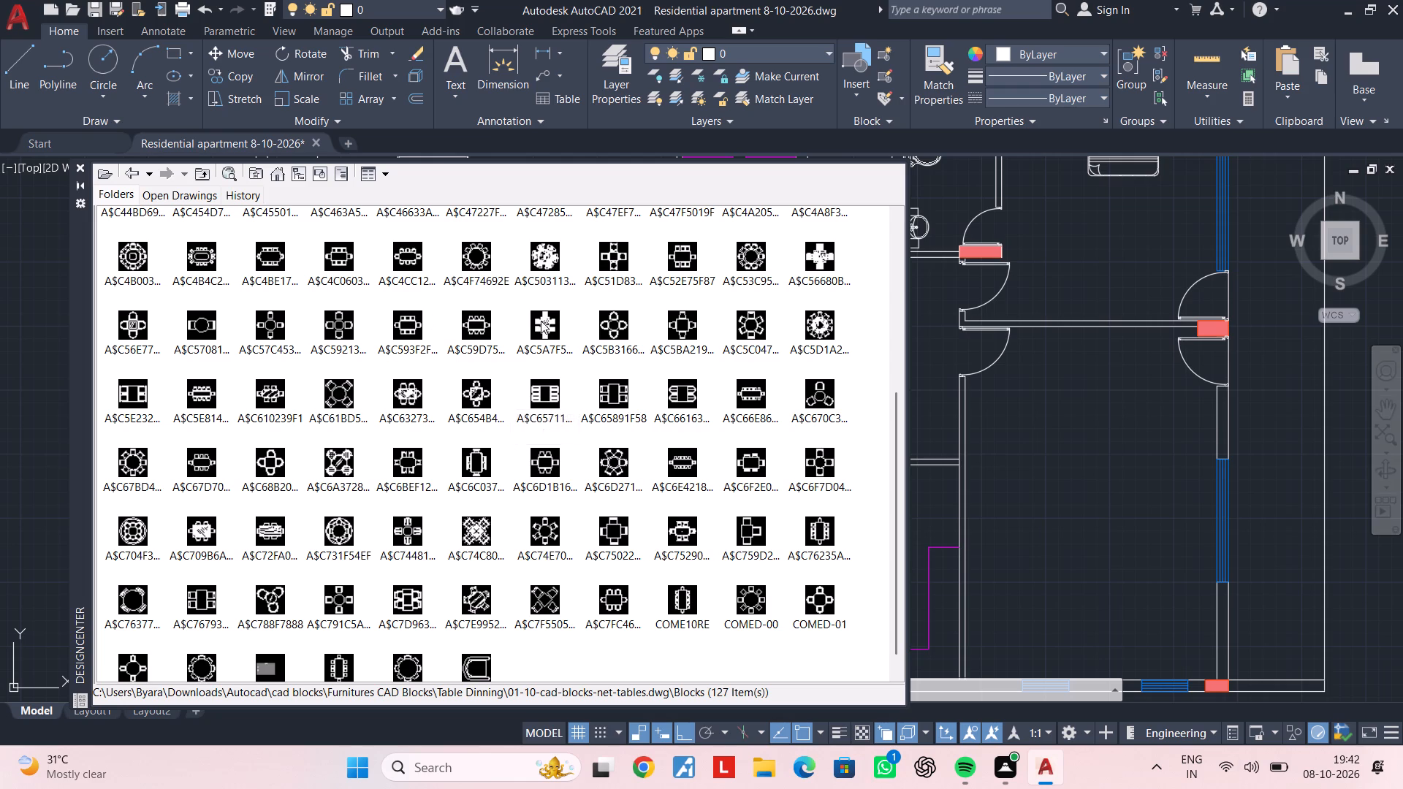
scroll(668, 314, "up", 1)
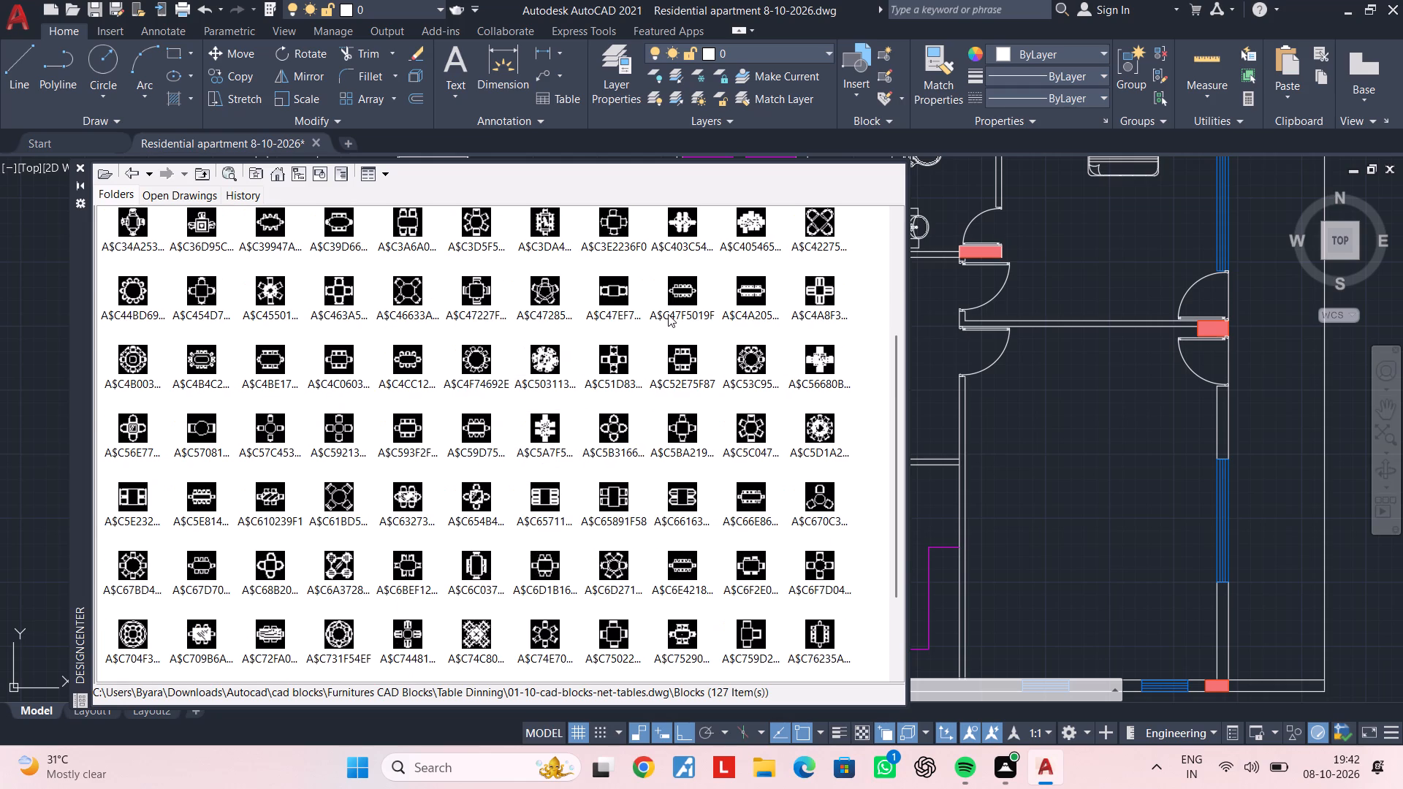
scroll(668, 314, "up", 1)
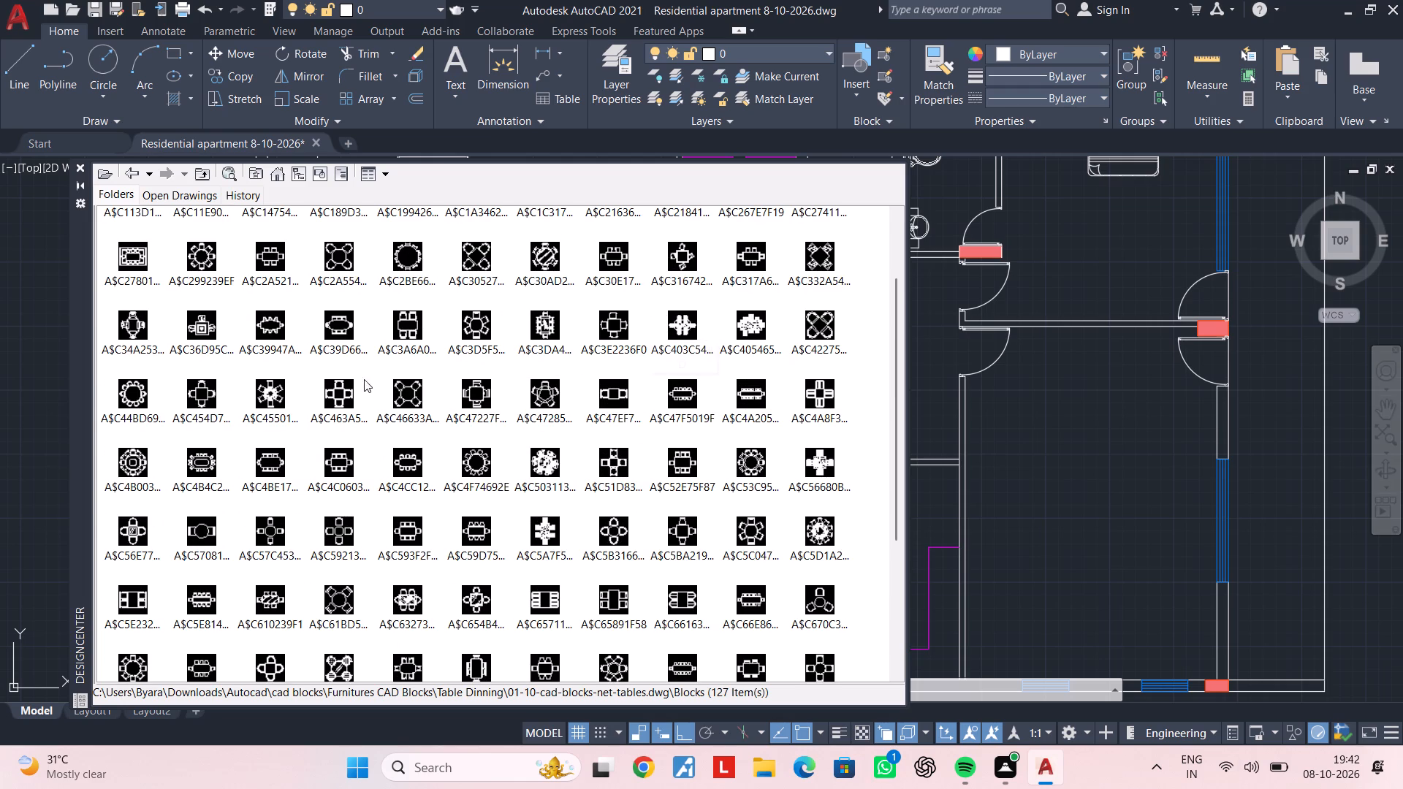
scroll(186, 373, "up", 3)
scroll(475, 422, "up", 2)
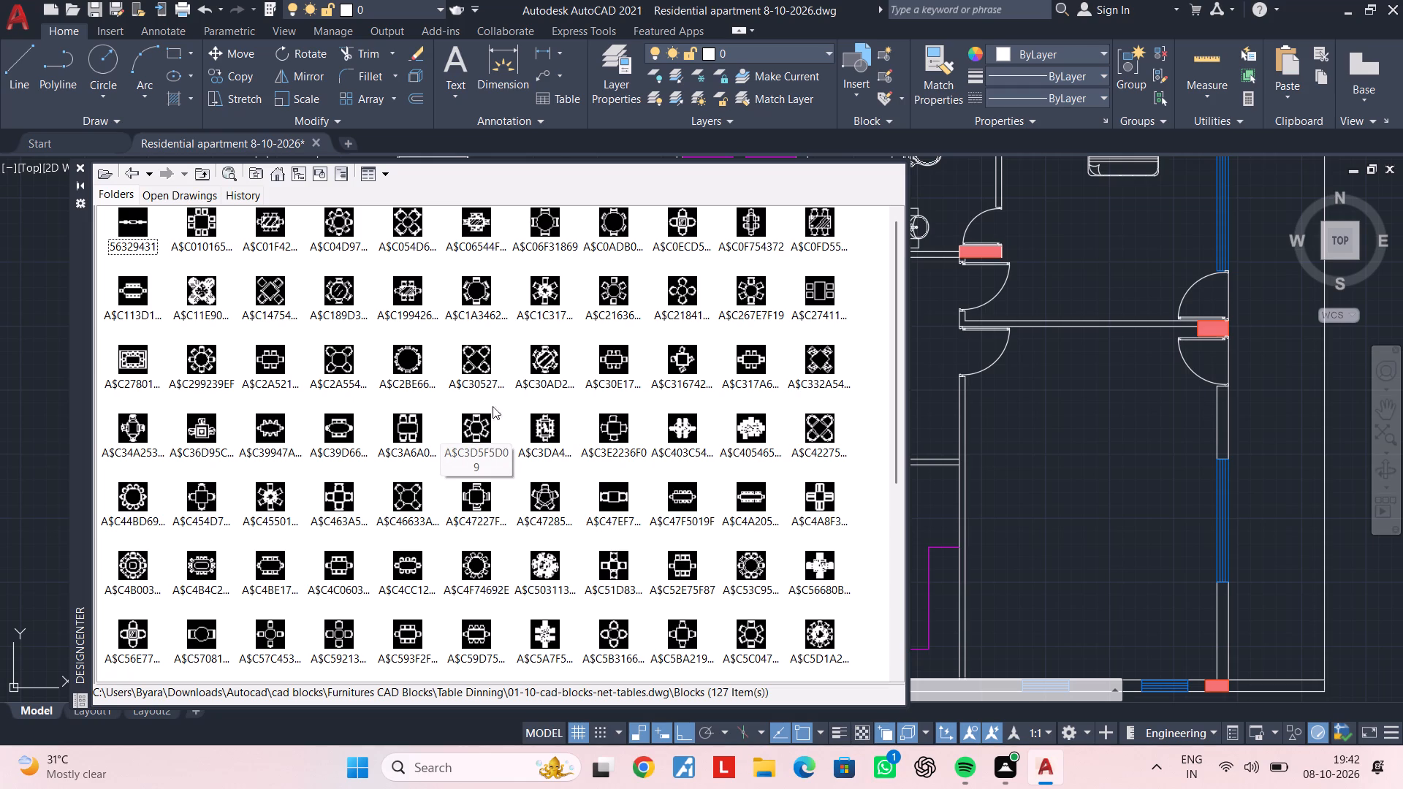
scroll(813, 221, "up", 2)
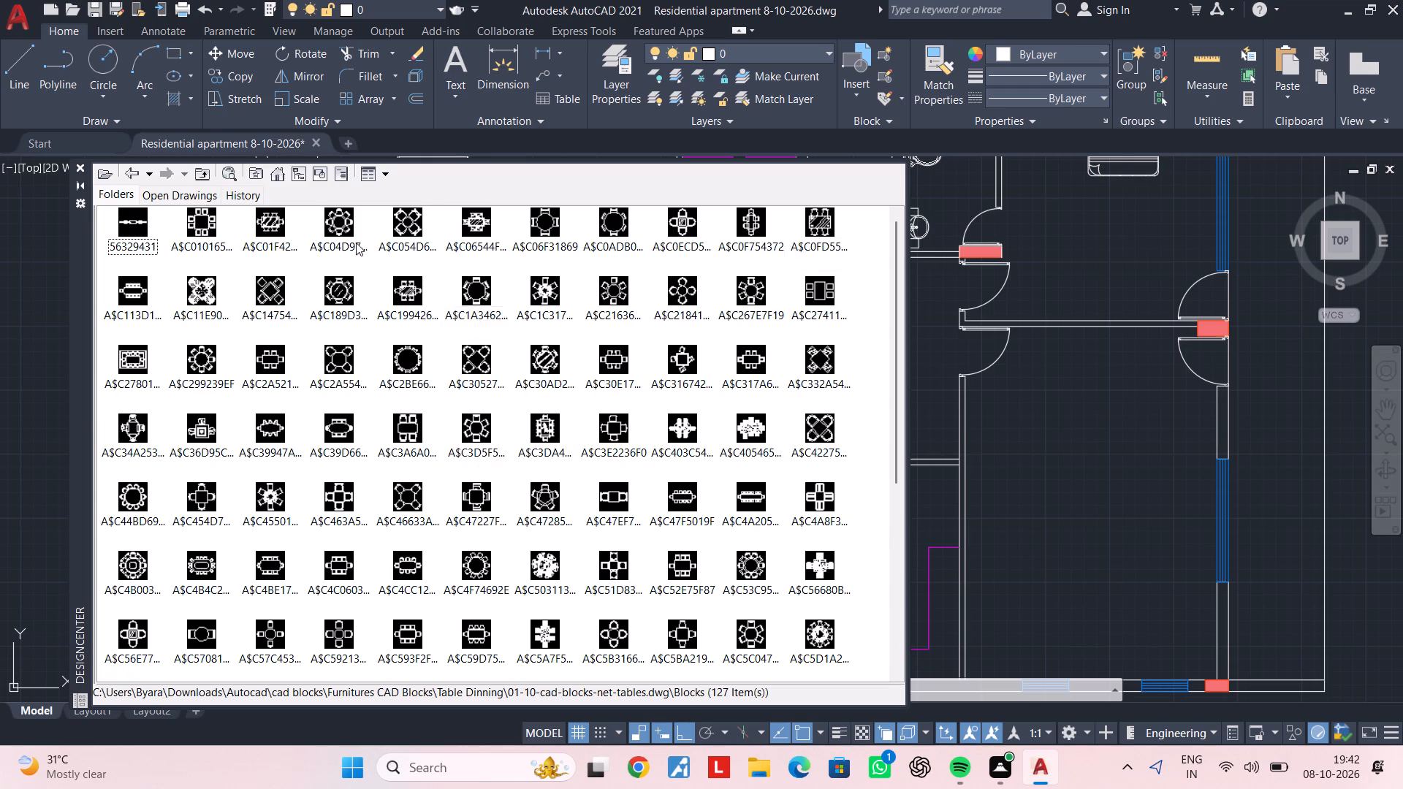
scroll(356, 243, "down", 1)
scroll(96, 228, "up", 3)
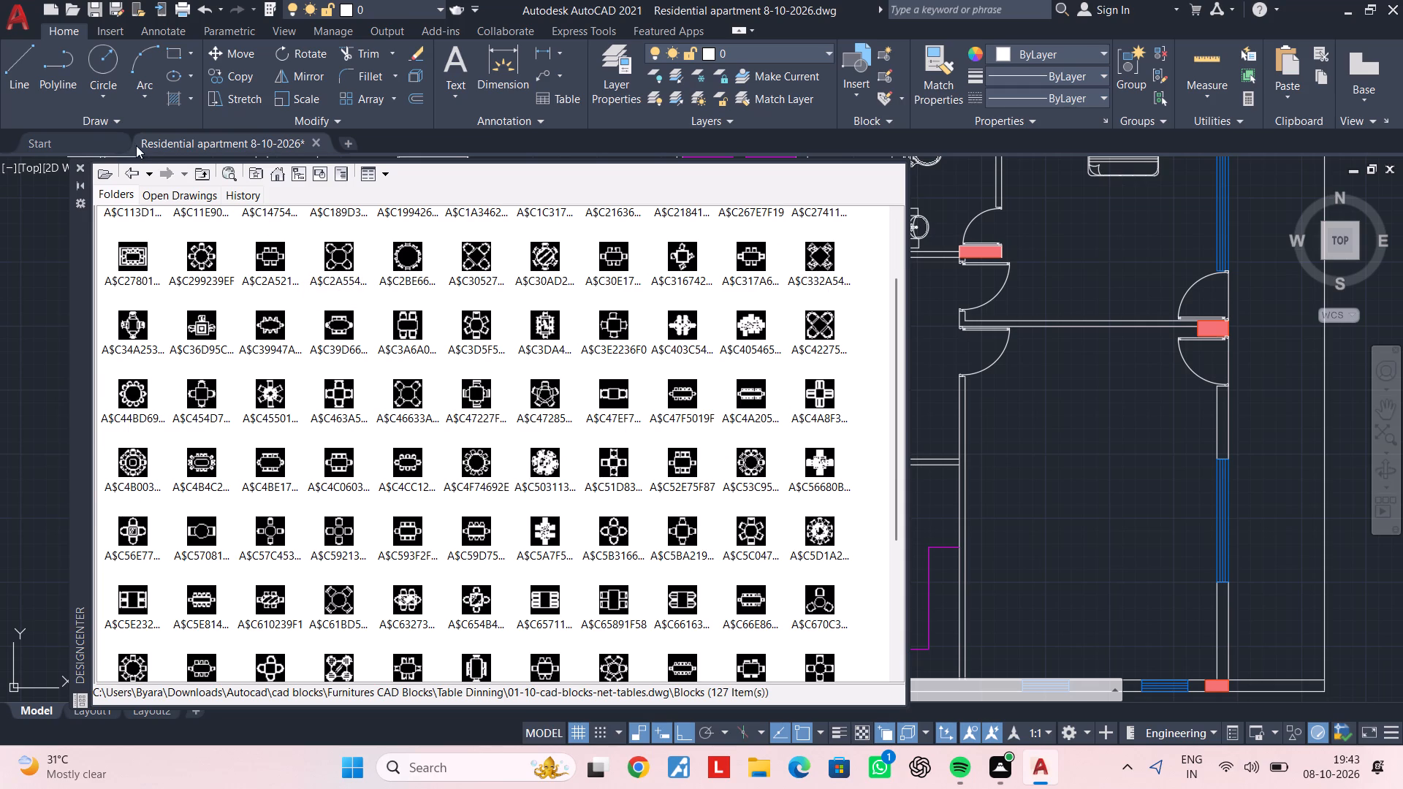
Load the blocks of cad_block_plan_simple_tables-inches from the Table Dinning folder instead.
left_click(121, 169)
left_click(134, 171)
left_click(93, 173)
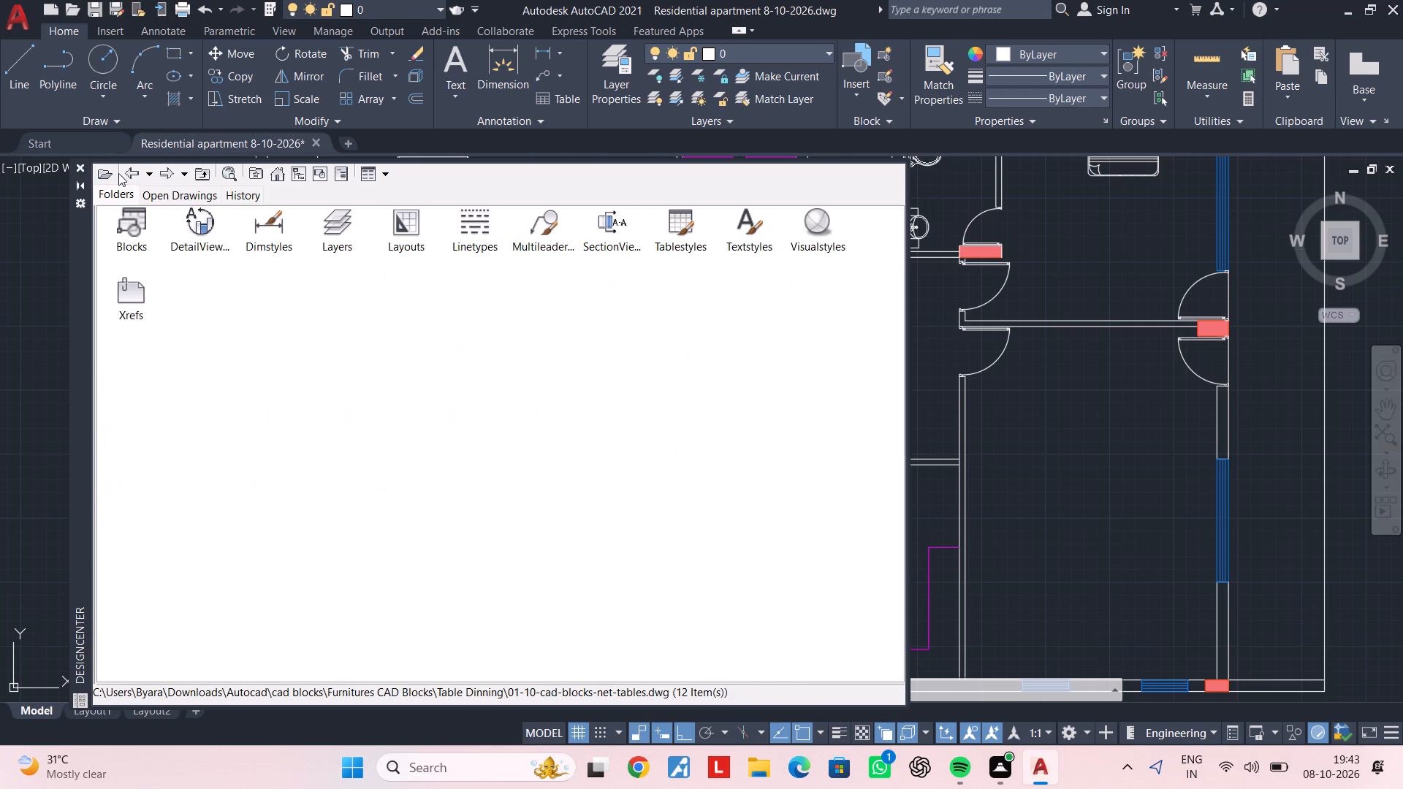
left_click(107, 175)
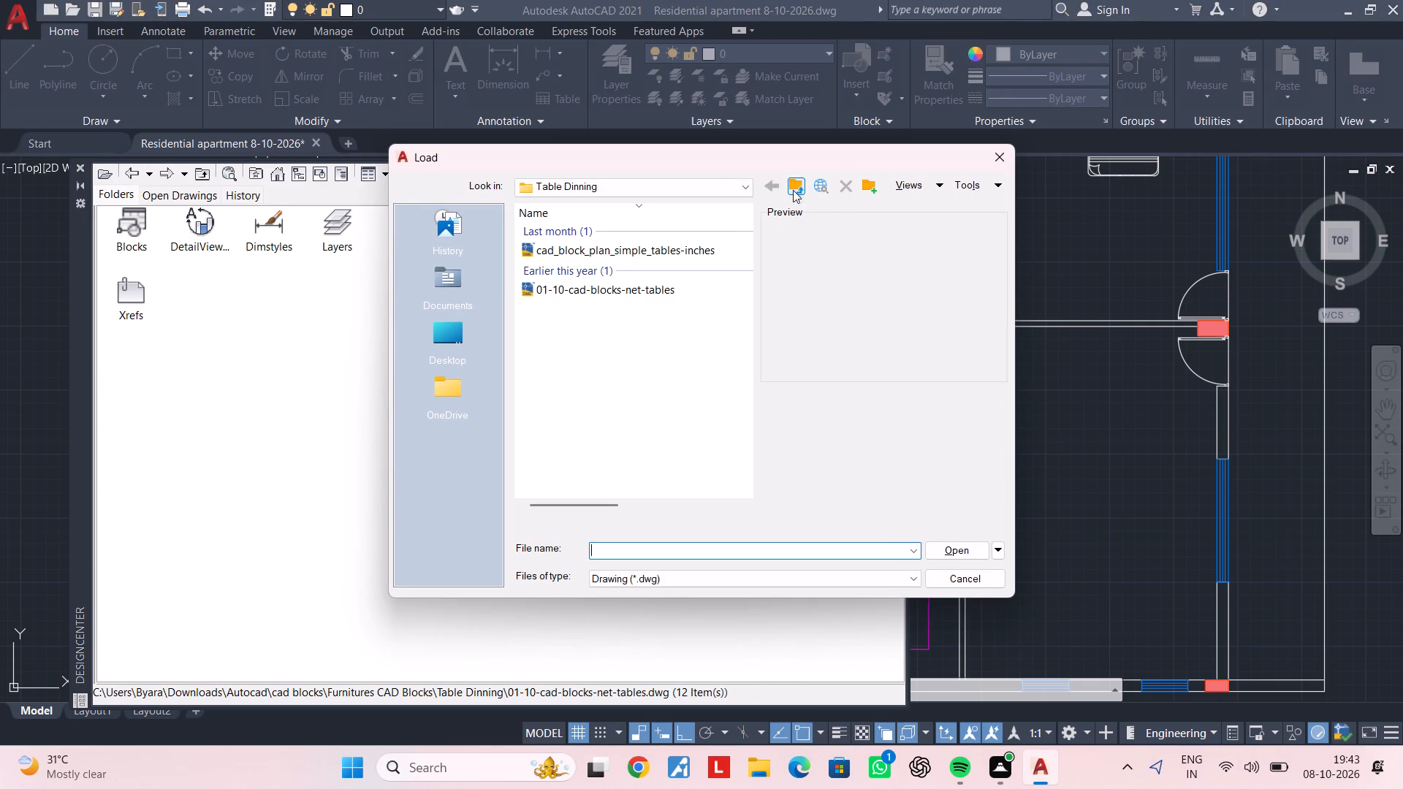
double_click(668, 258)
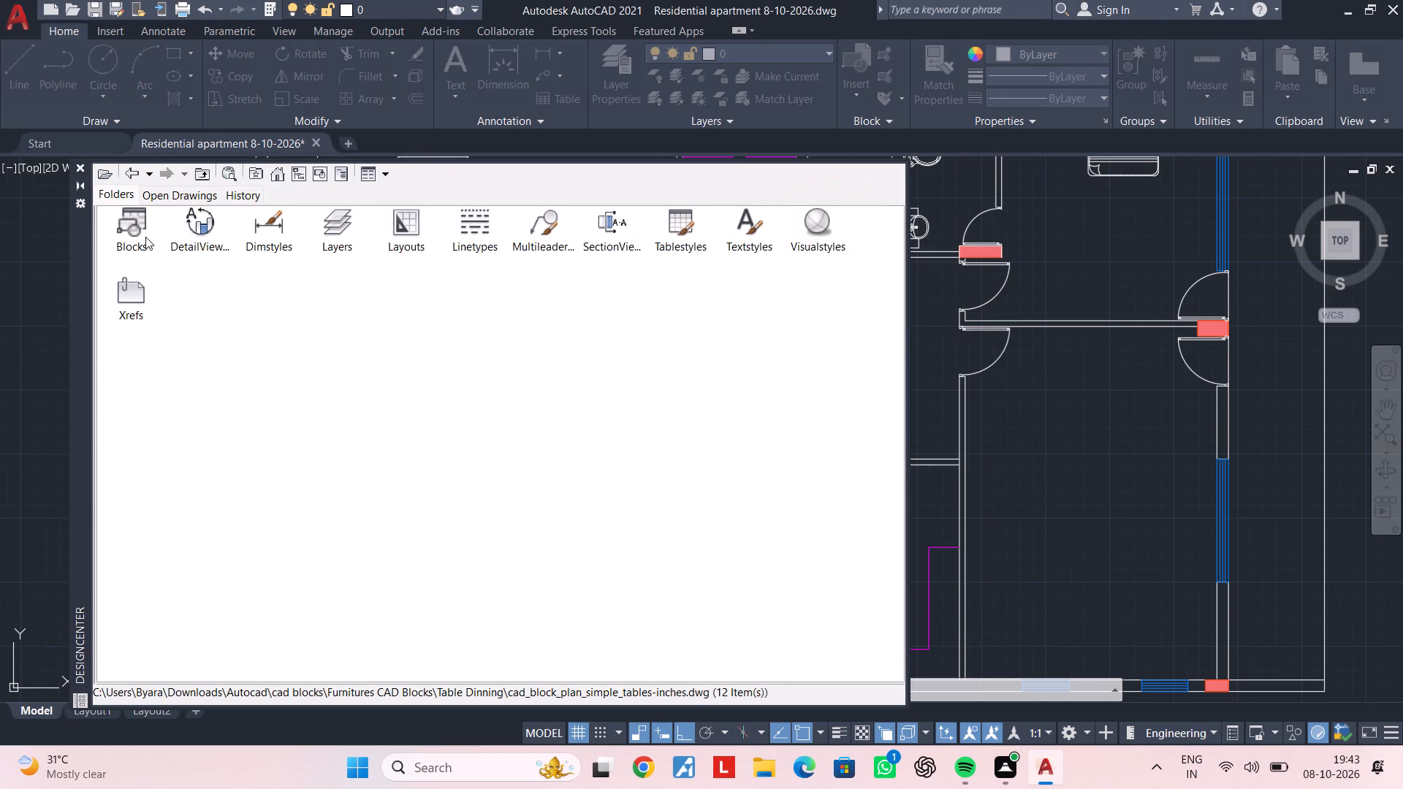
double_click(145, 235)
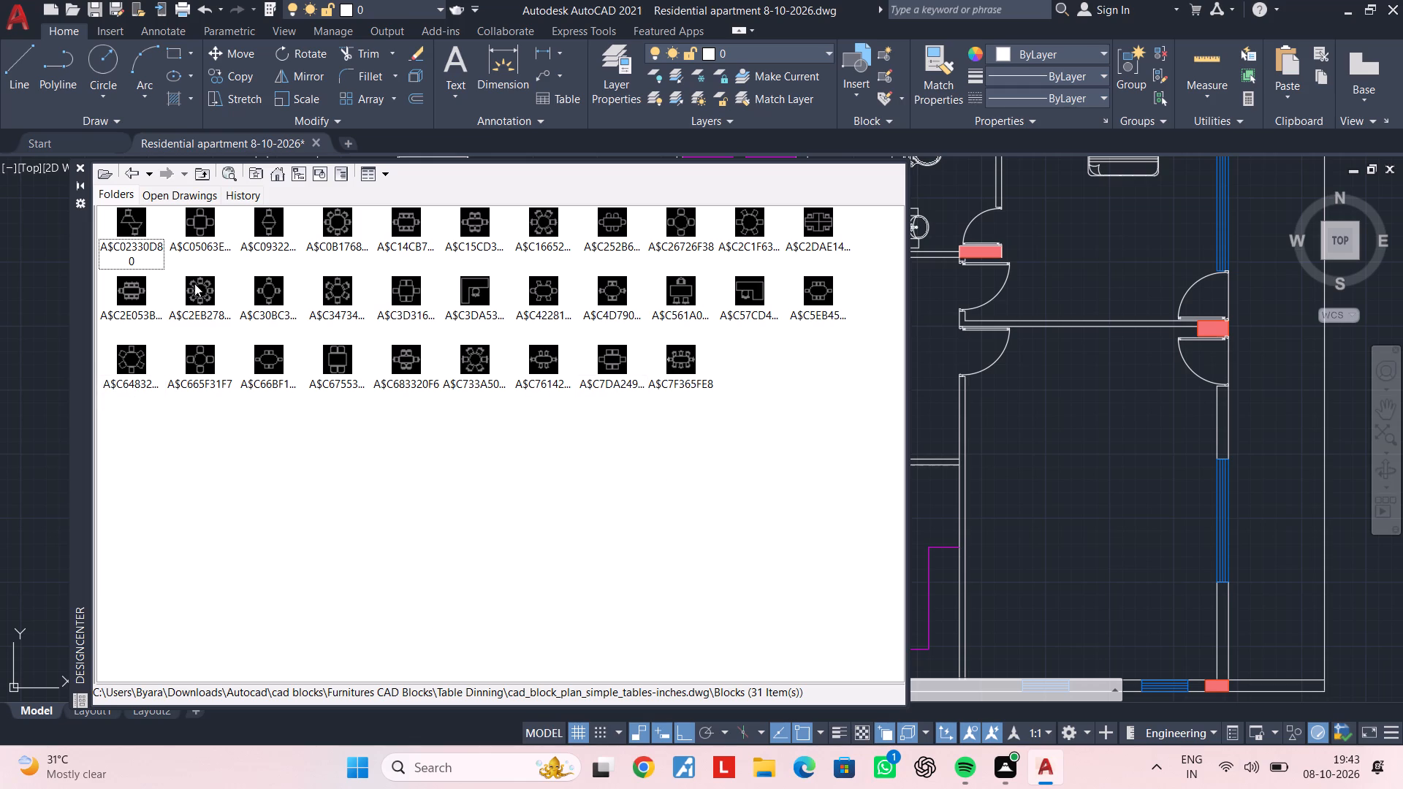
Load the blocks of 01-10-cad-blocks-net-tables into DesignCenter again.
left_click(99, 167)
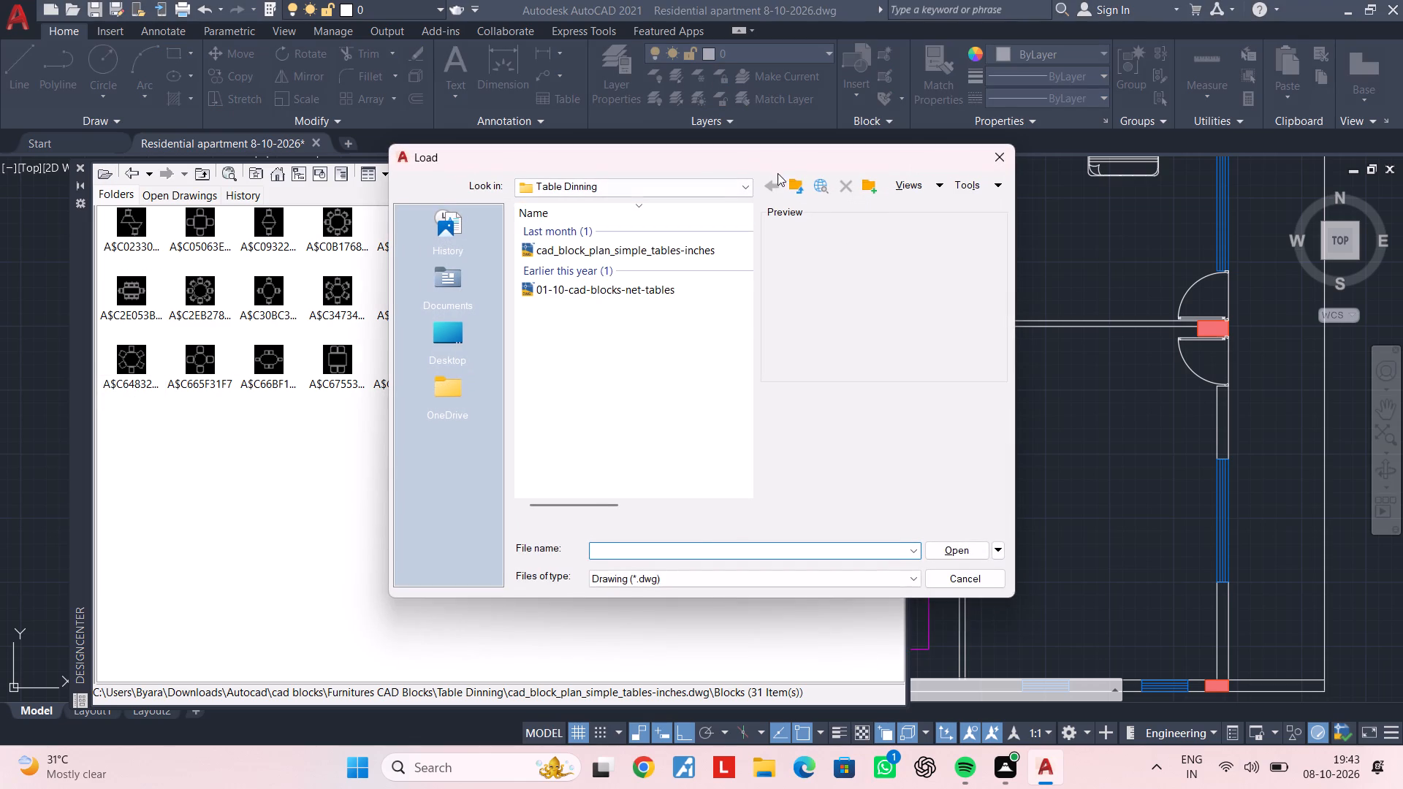
triple_click(591, 283)
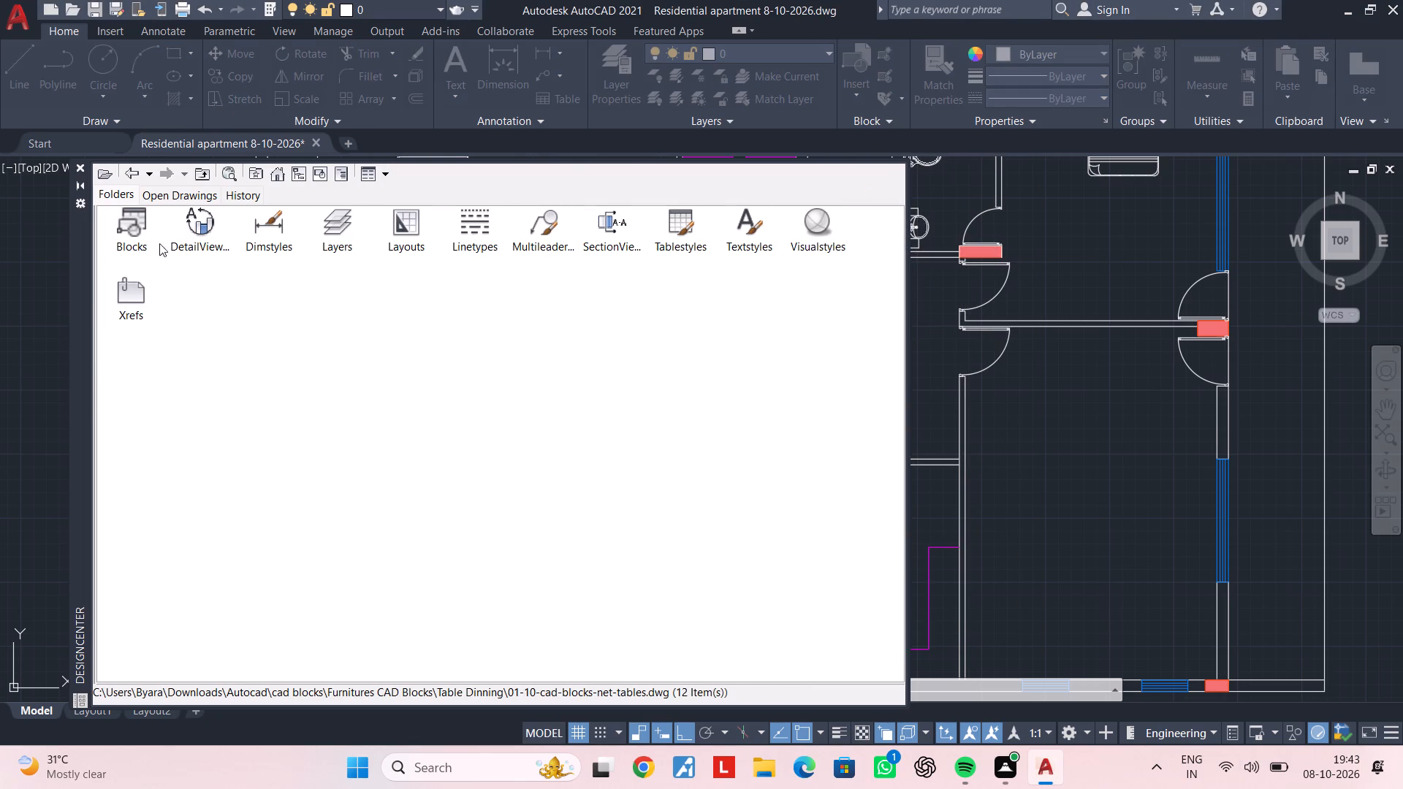
double_click(134, 225)
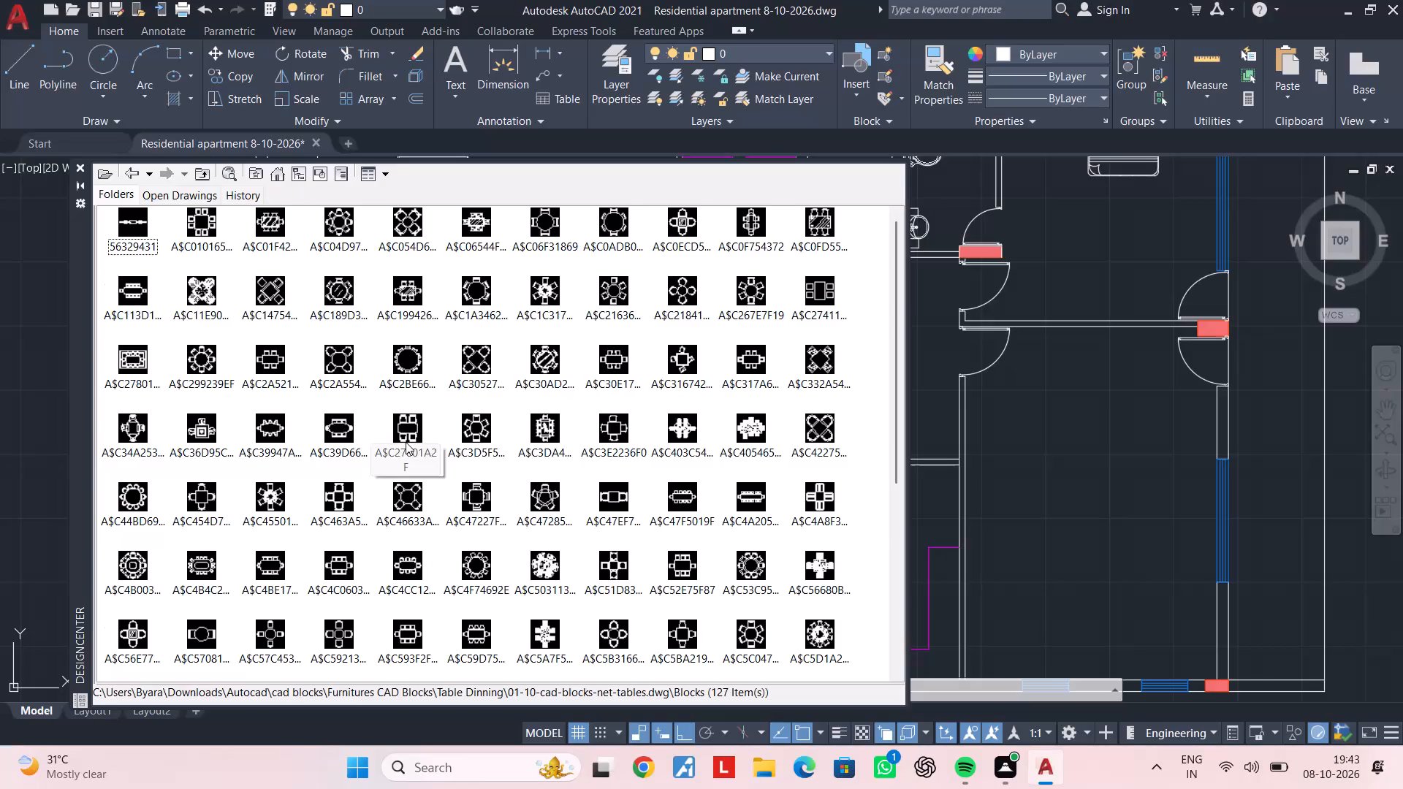
Preview the dining table blocks A$C66163E43, A$C66E86688 and A$C59D7588A in turn without inserting them.
scroll(406, 442, "down", 1)
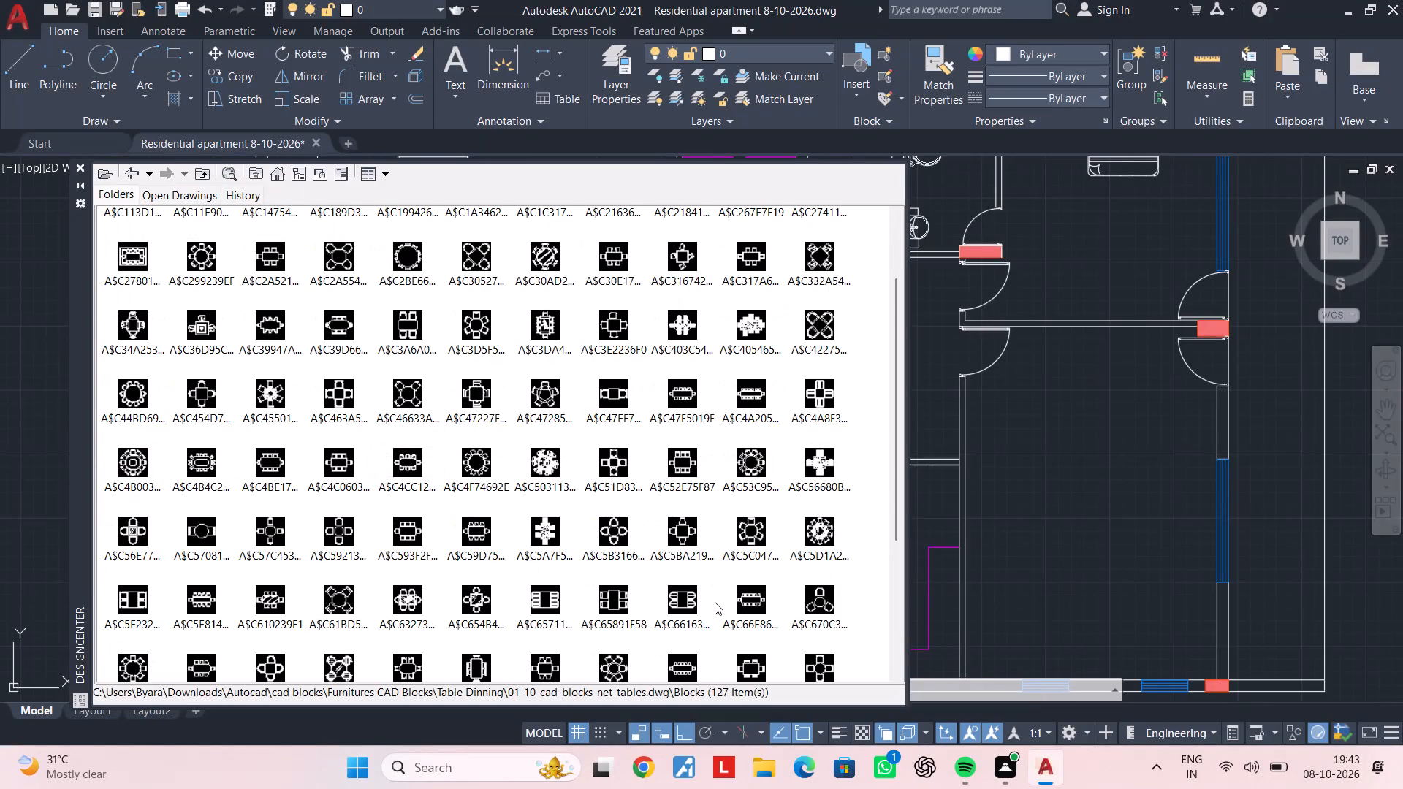
double_click(685, 598)
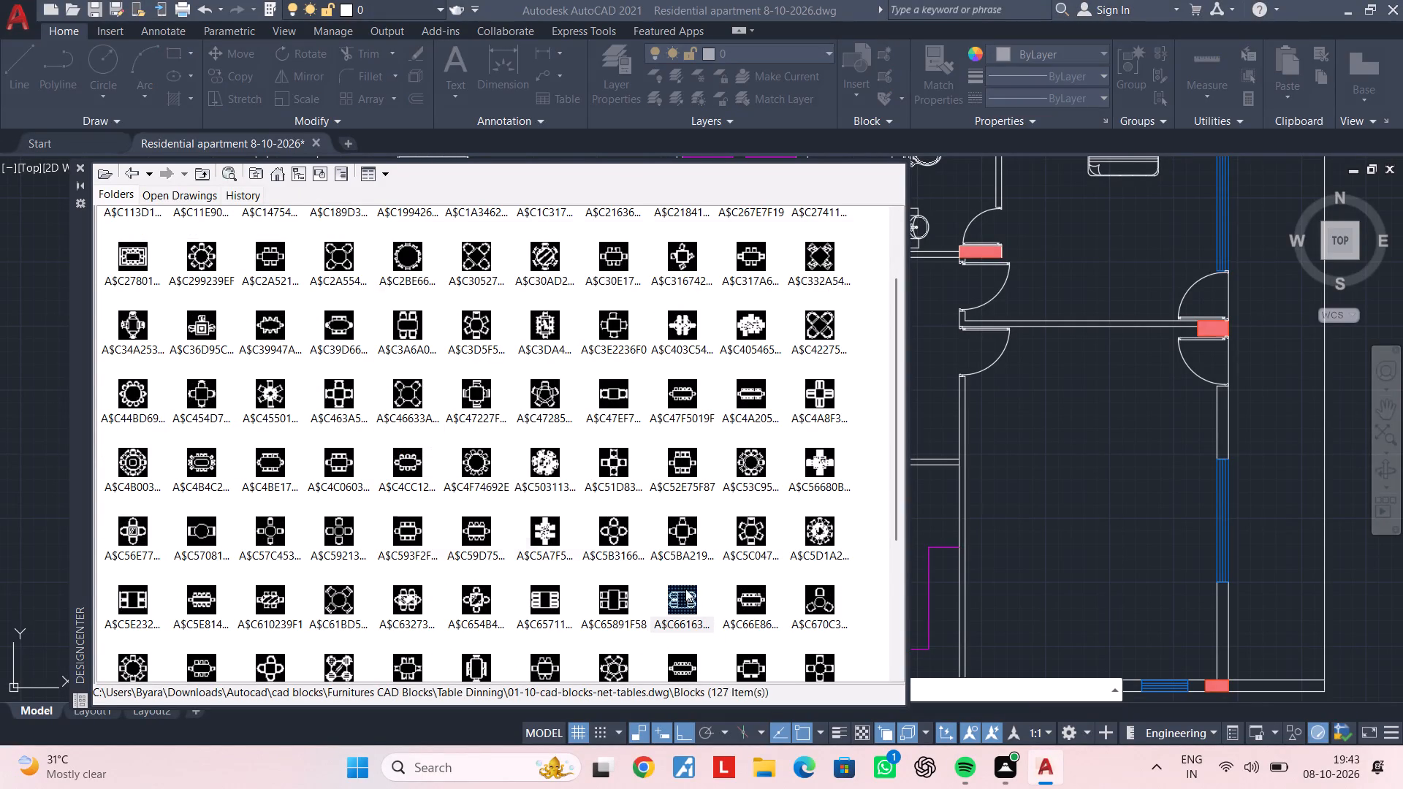
left_click(1006, 241)
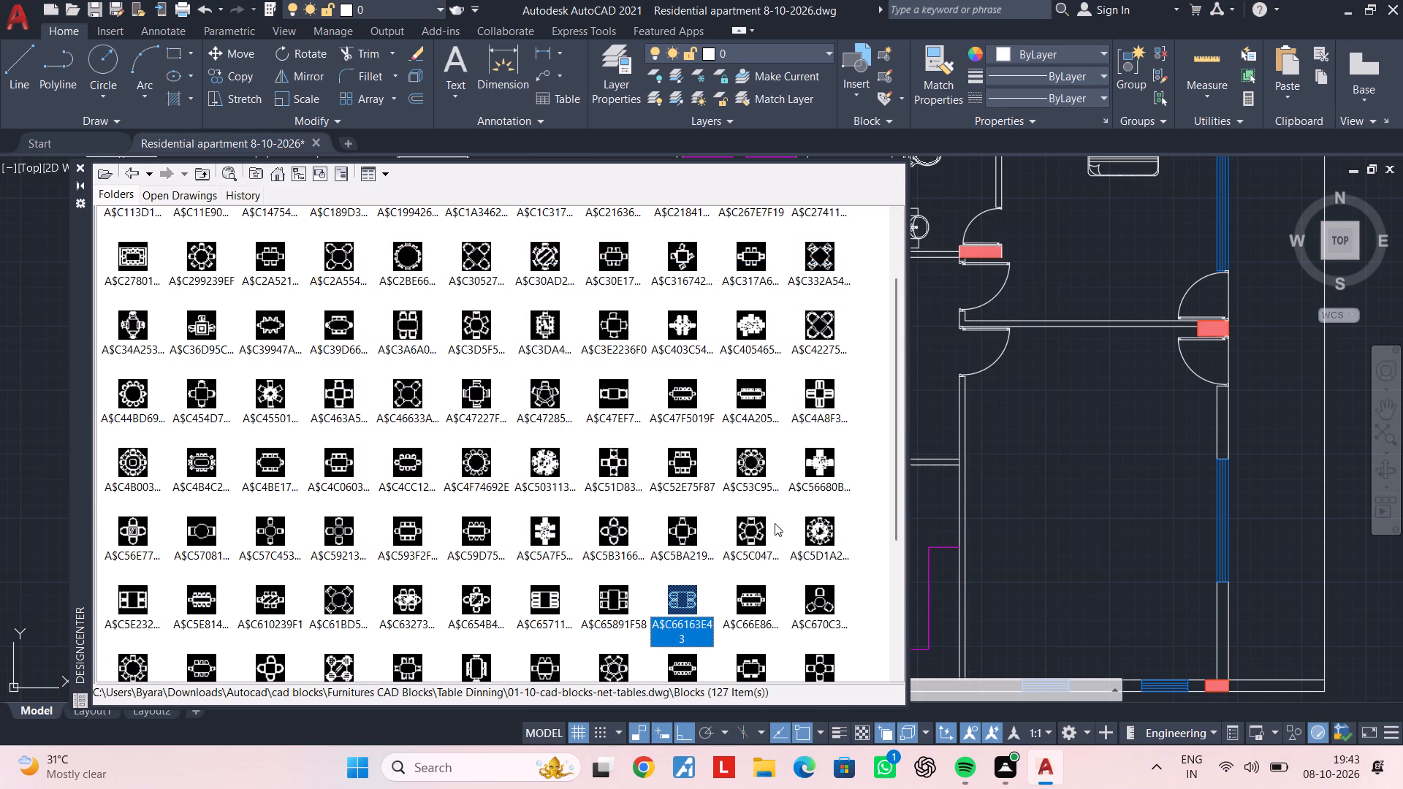
double_click(750, 589)
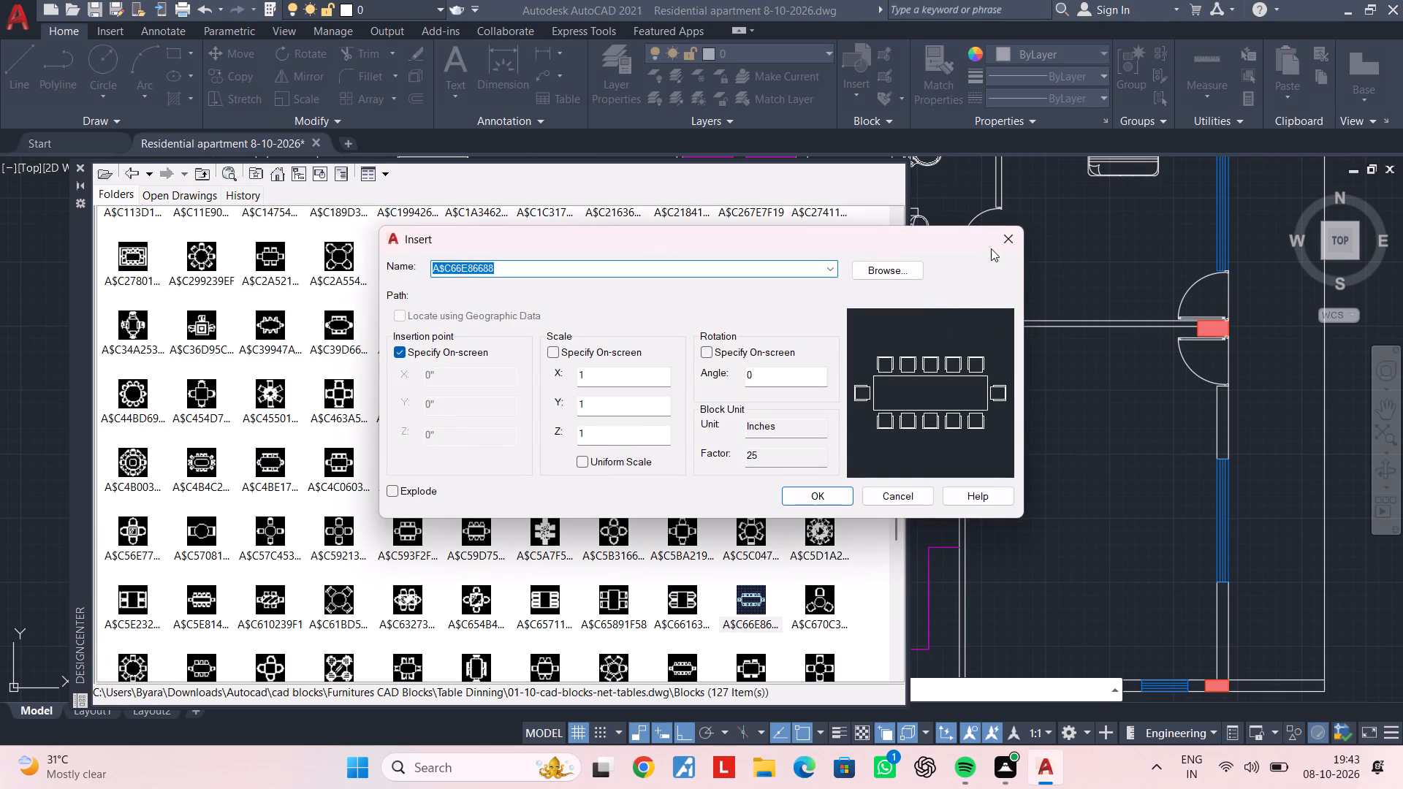
left_click(995, 241)
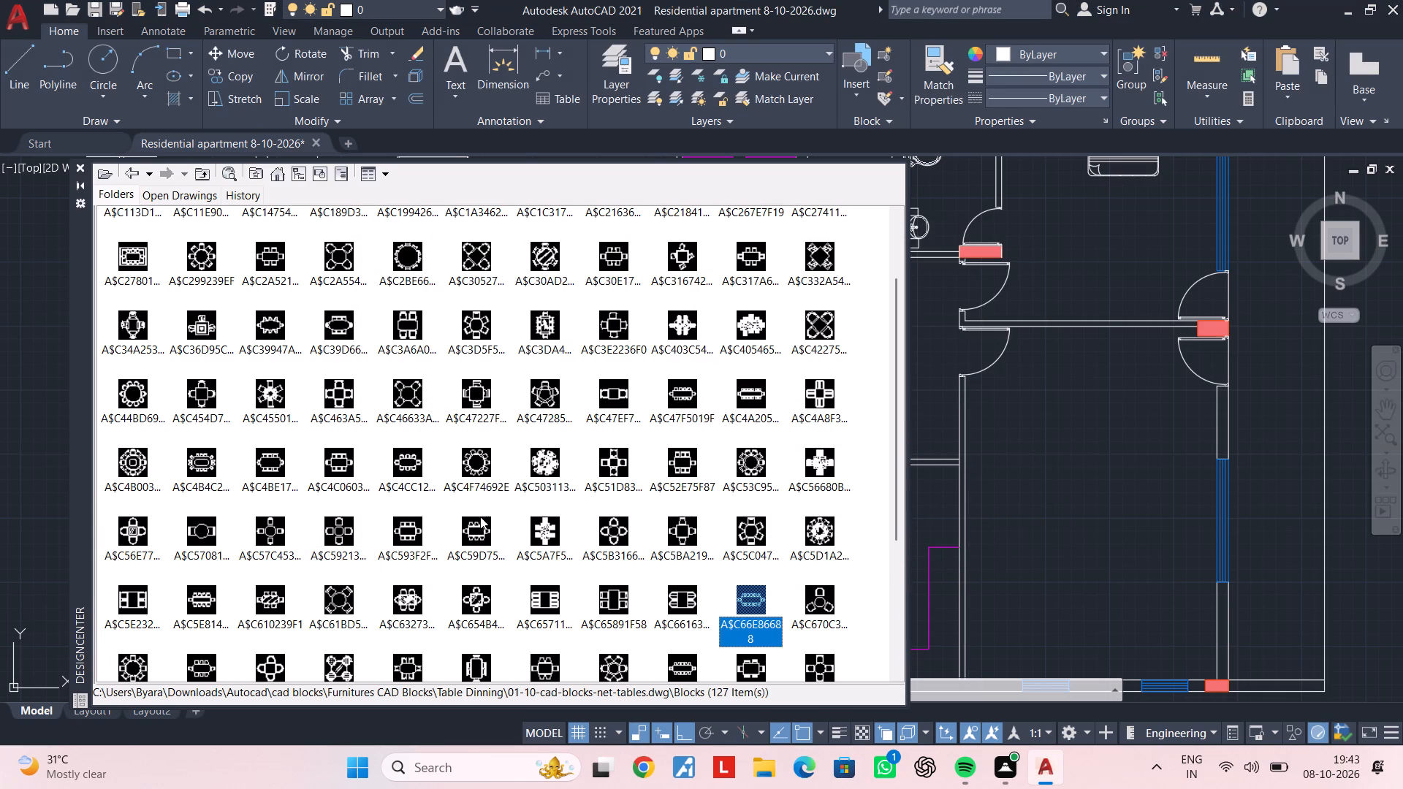
double_click(474, 529)
left_click(1006, 248)
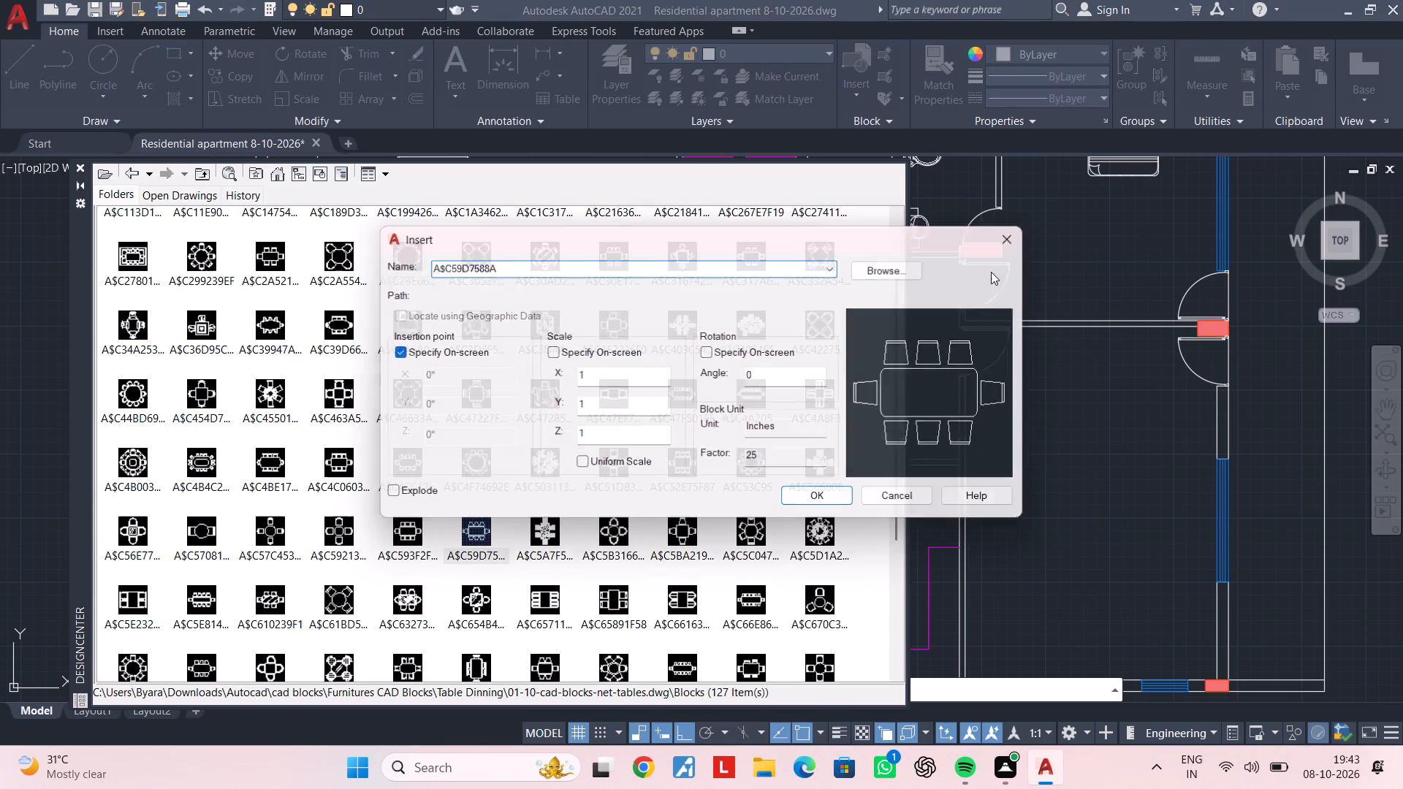
Place the eight-seat dining table block A$C59D7588A in the room east of the kitchen and close DesignCenter.
left_click_drag(473, 526, 1019, 485)
left_click(78, 161)
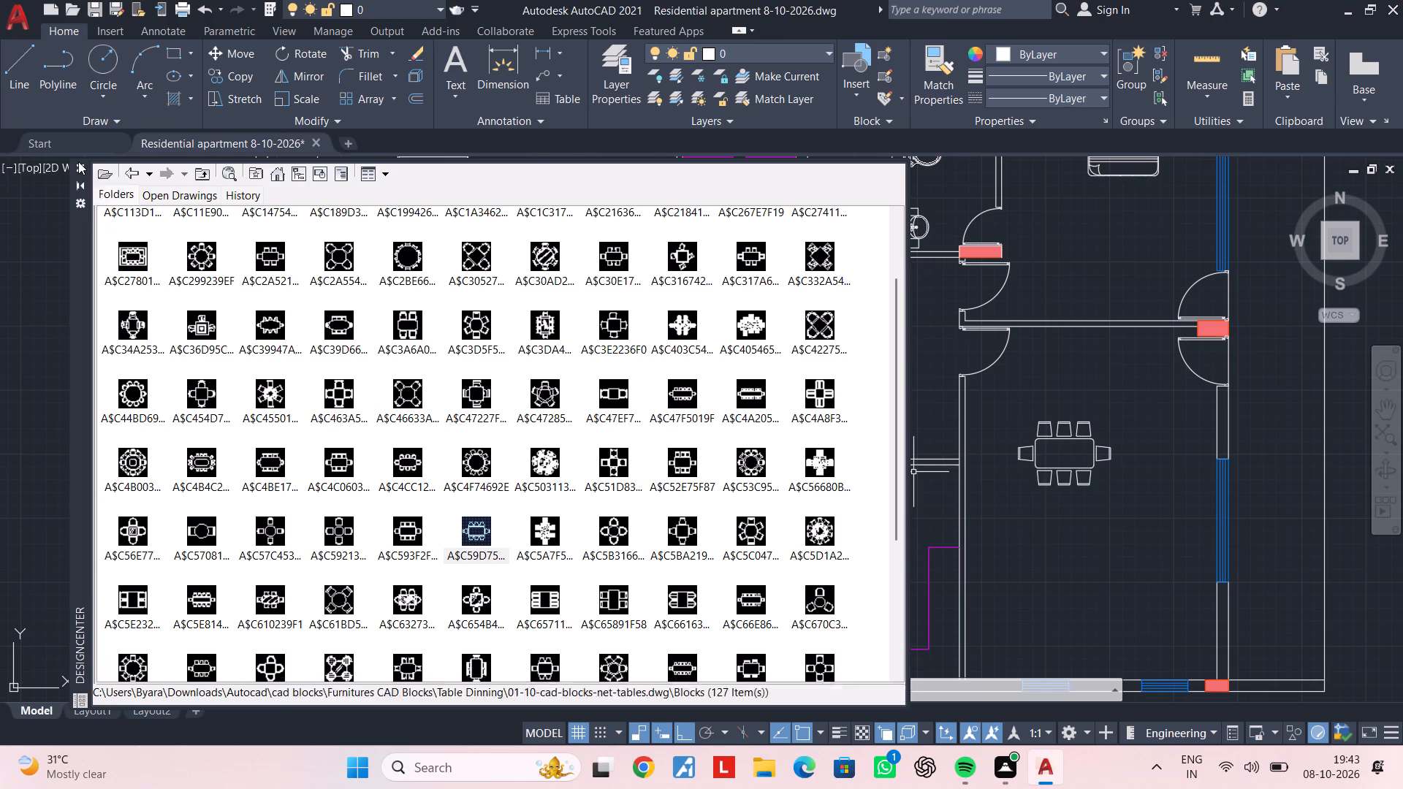
key("Escape")
Move the dining table about 18' northwest, with Ortho off, into the central hall north of the kitchen.
scroll(984, 392, "down", 1)
middle_click_drag(1005, 406, 679, 397)
scroll(712, 409, "up", 1)
left_click(678, 416)
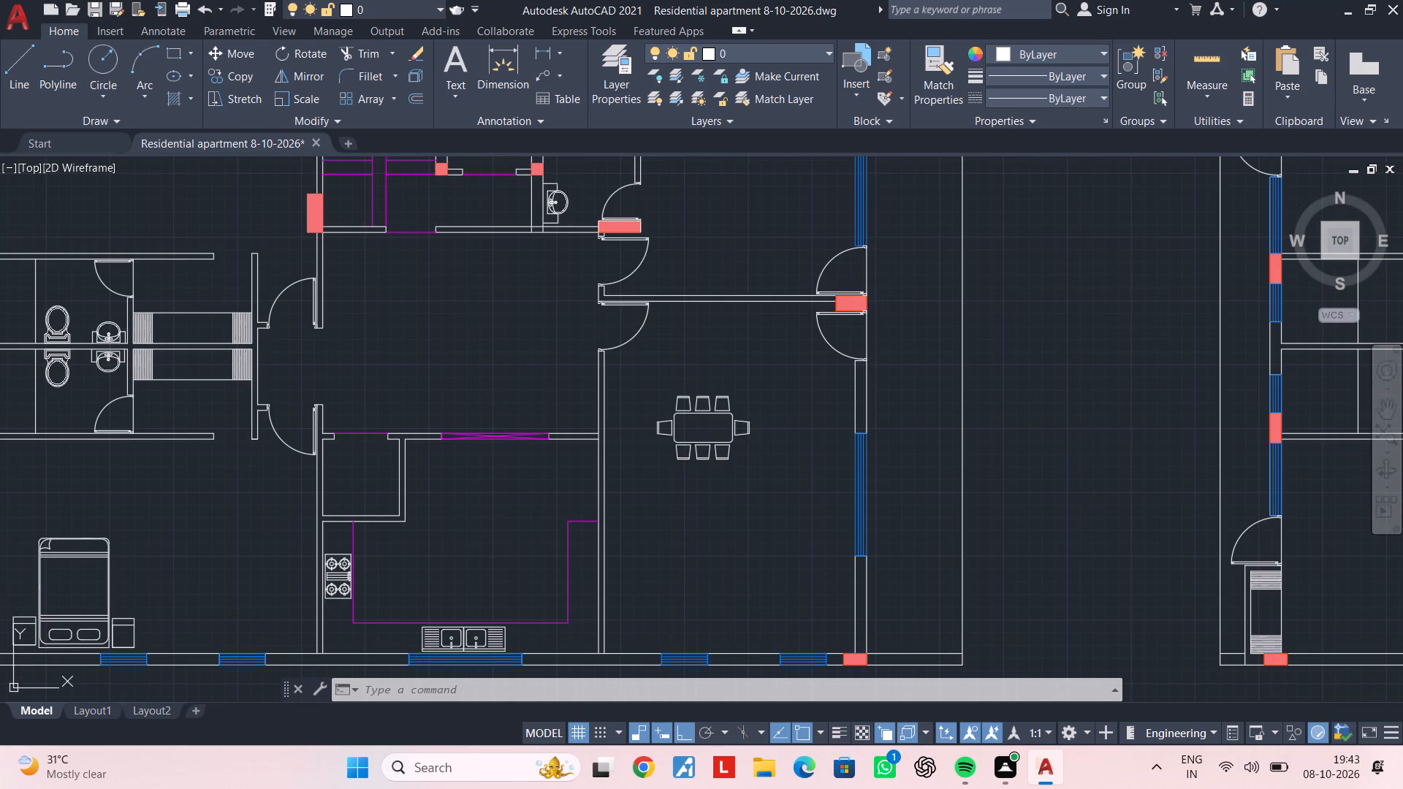
type("m")
key("space")
left_click(707, 443)
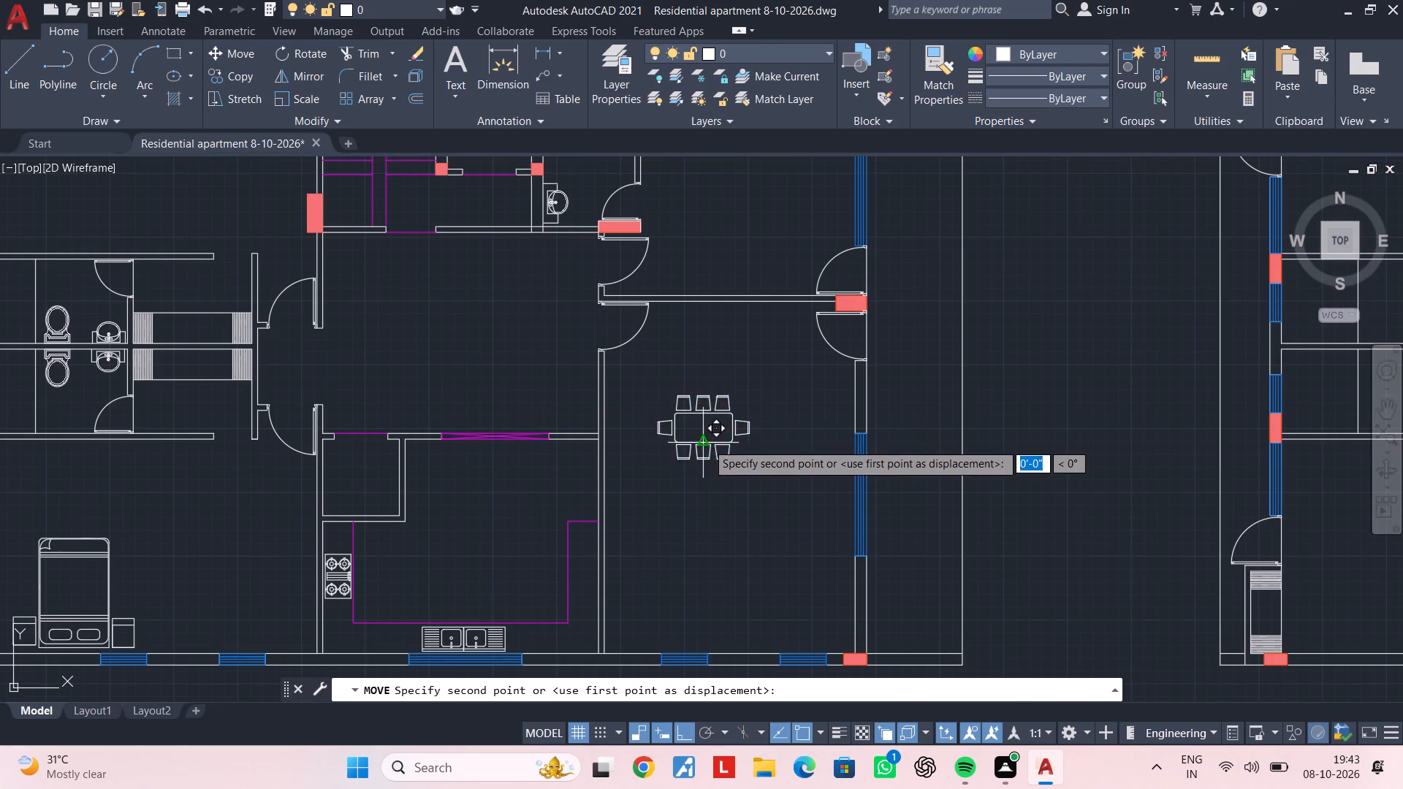
middle_click_drag(509, 364, 577, 384)
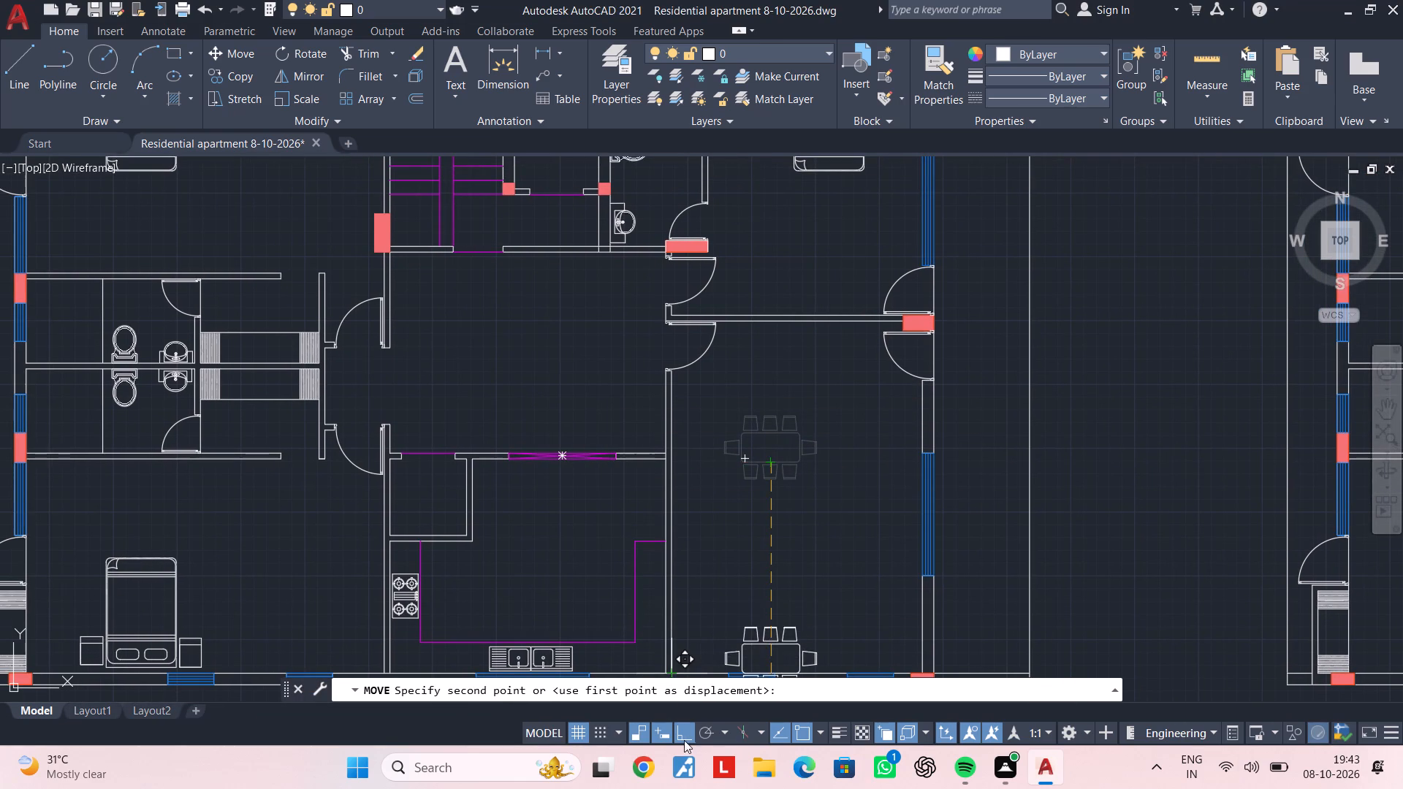
left_click(680, 736)
middle_click_drag(525, 456, 596, 509)
scroll(587, 462, "up", 1)
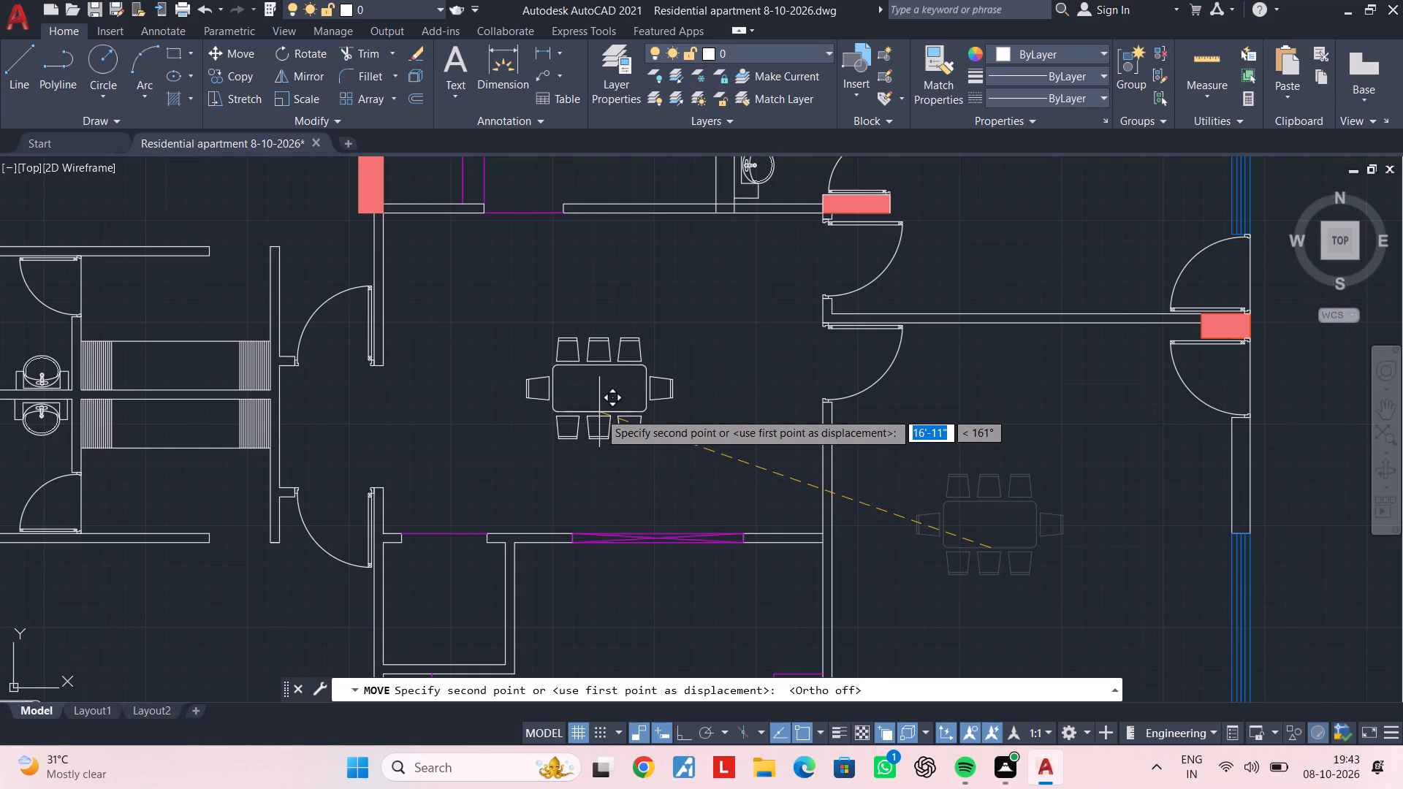
scroll(577, 391, "up", 1)
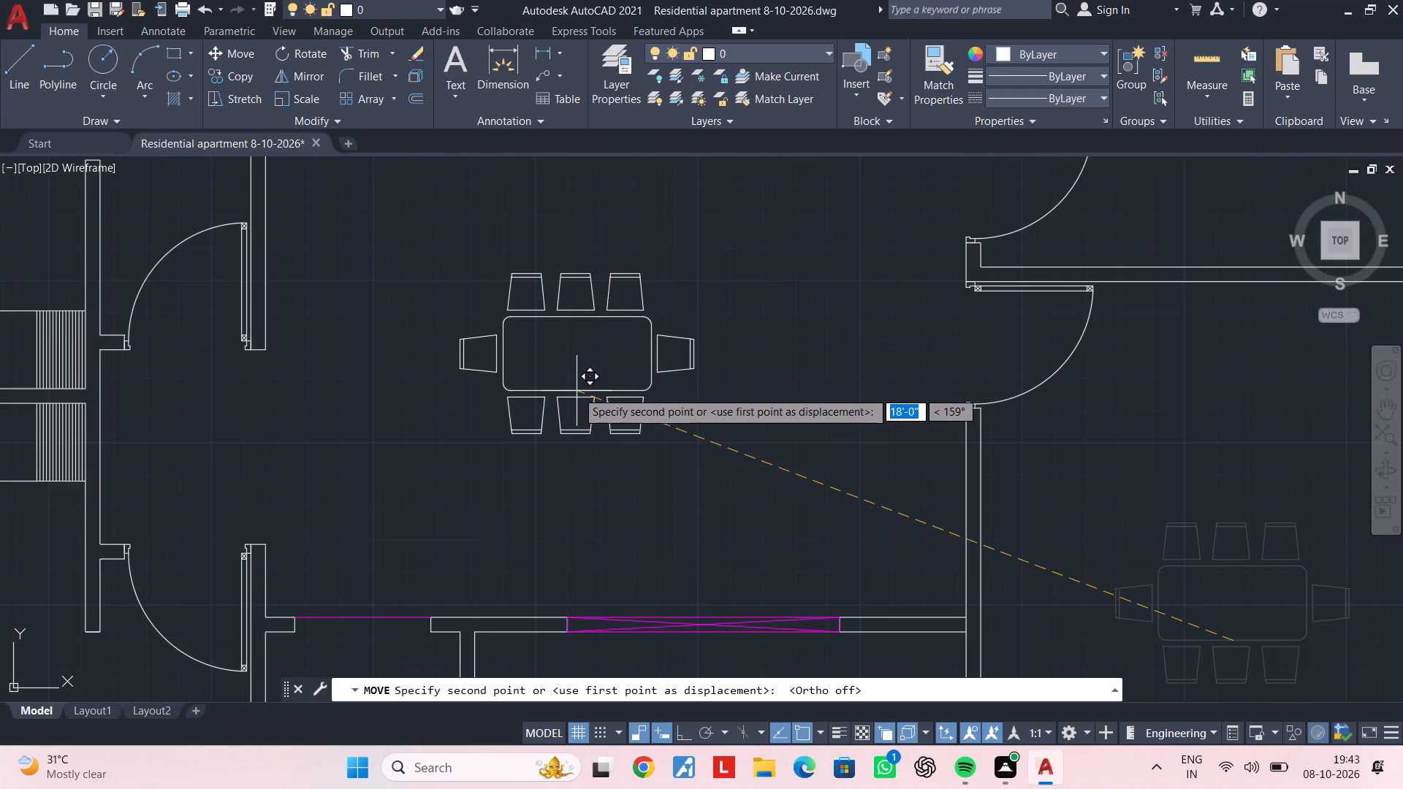
left_click(567, 388)
middle_click_drag(666, 413, 775, 435)
key("Escape")
scroll(693, 424, "down", 2)
middle_click_drag(695, 425, 695, 453)
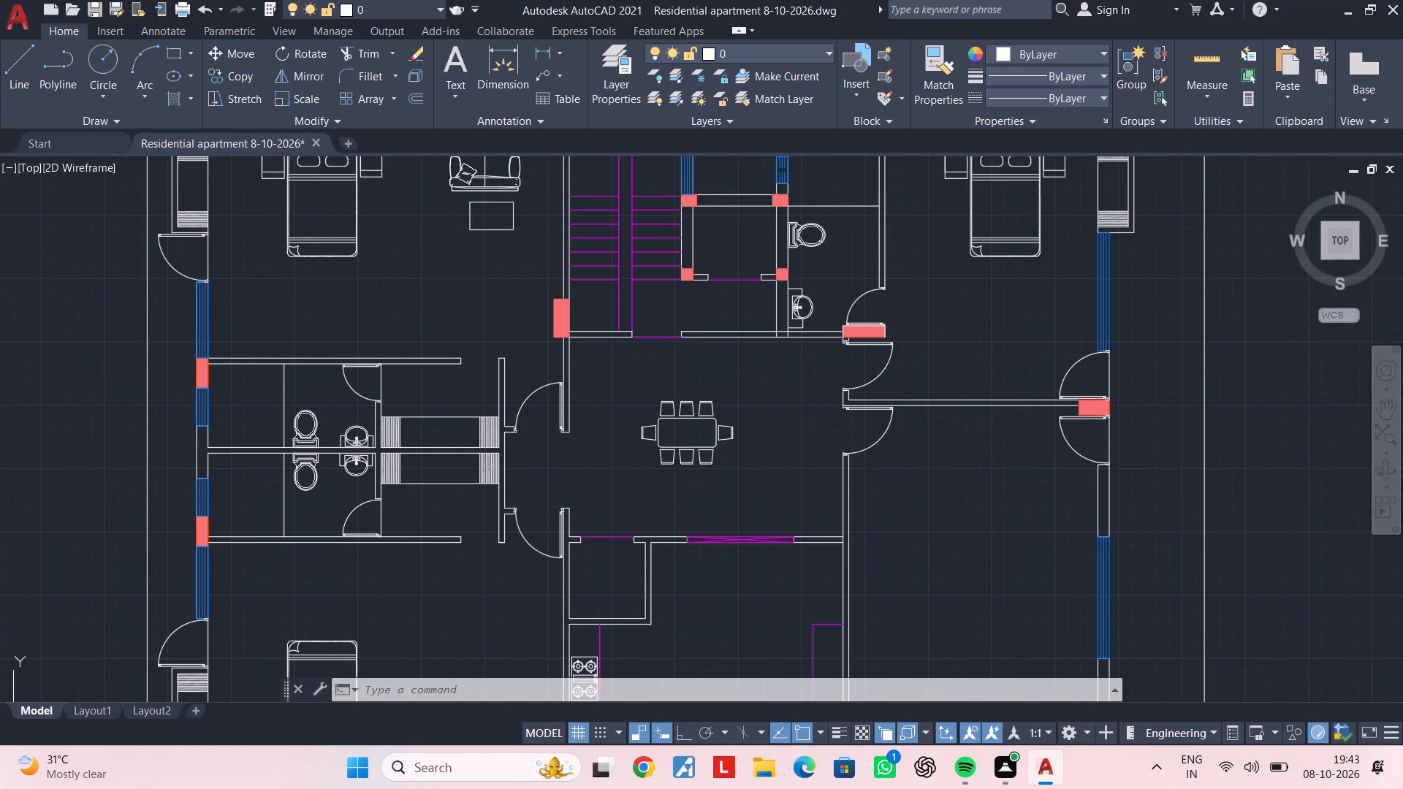
Enlarge the eight-seat dining table by eye with Scale, using its west chair as the base point.
left_click(689, 451)
type("sc")
key("space")
scroll(639, 438, "up", 4)
left_click(621, 408)
scroll(970, 416, "down", 1)
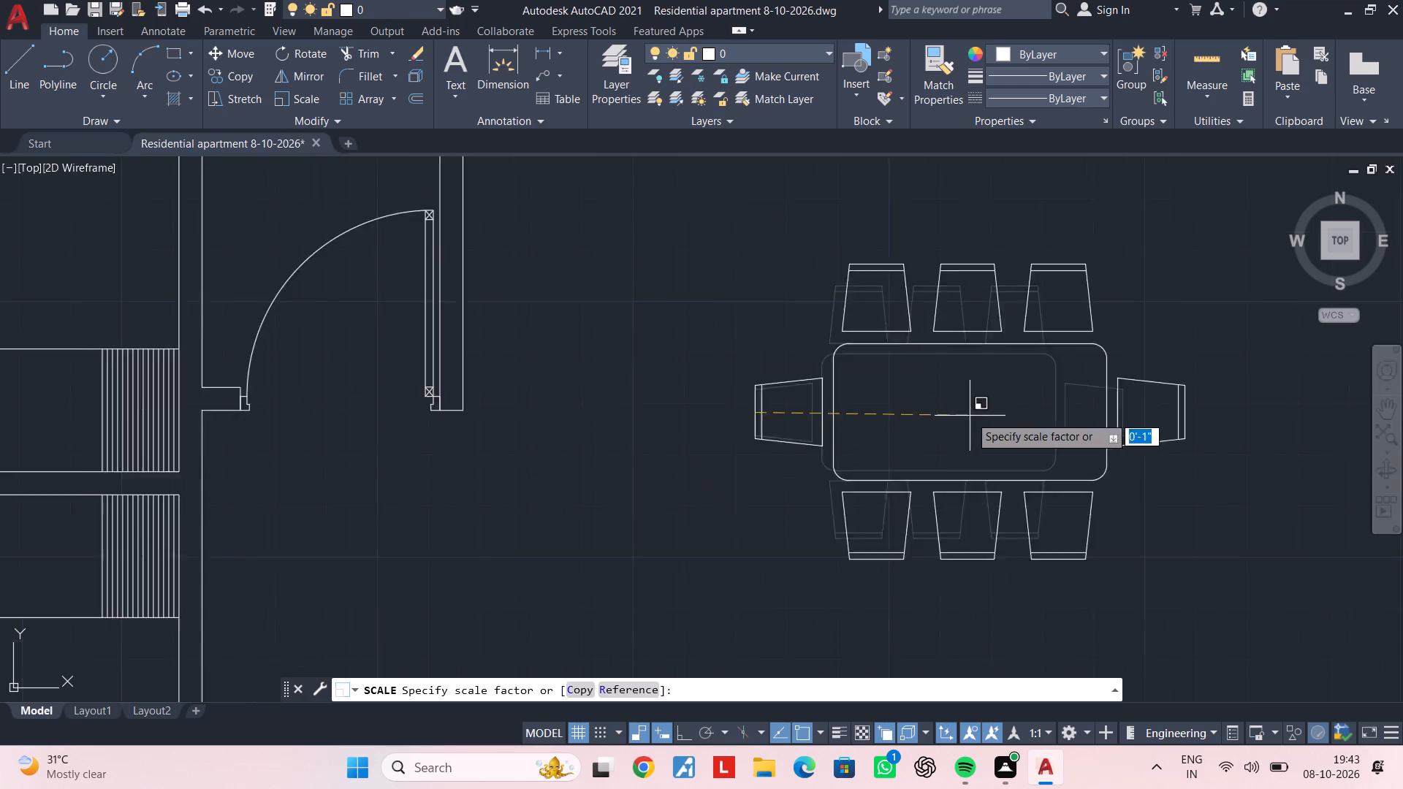
middle_click_drag(955, 416, 794, 412)
scroll(832, 411, "down", 2)
left_click(842, 411)
key("Escape")
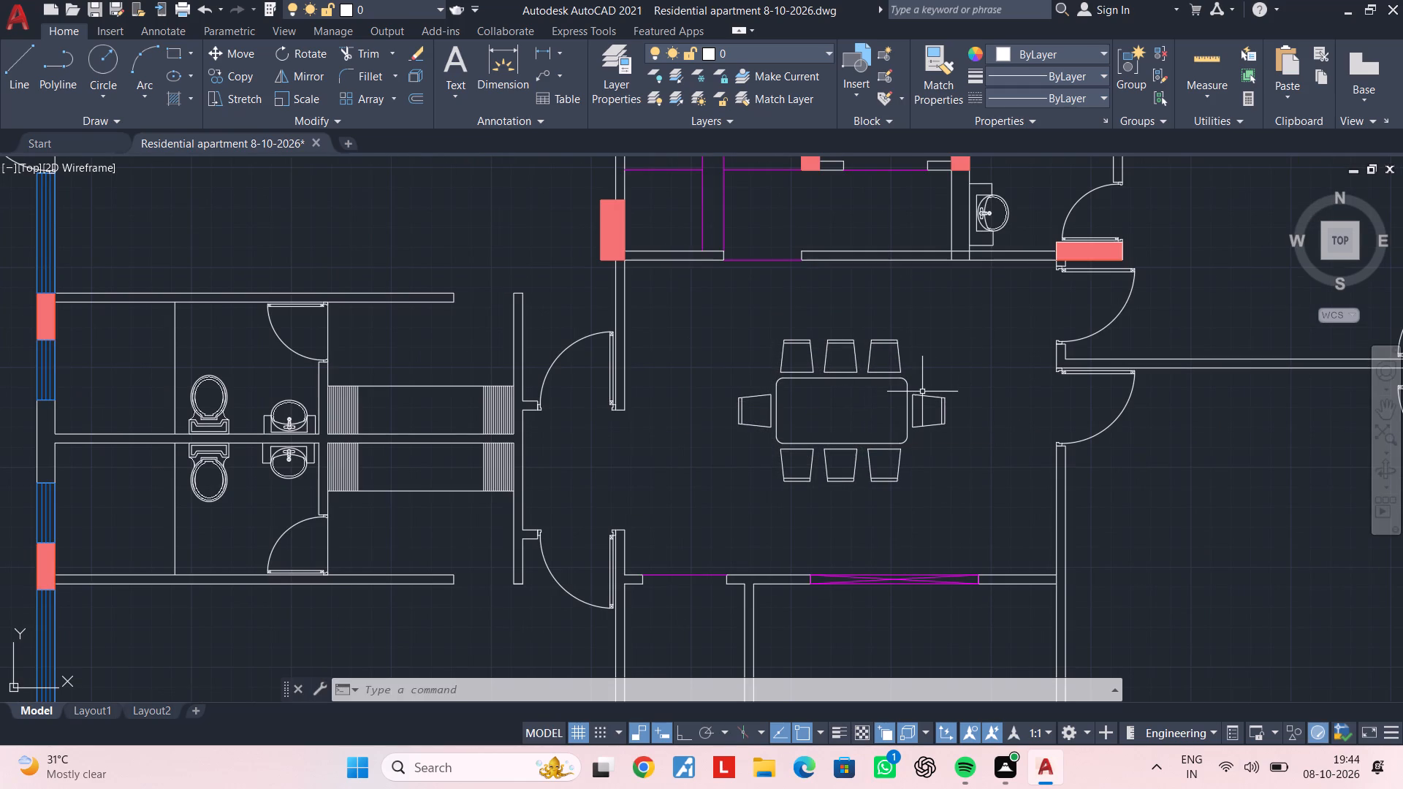
Move the dining table about 1' west within the central hall.
left_click(913, 393)
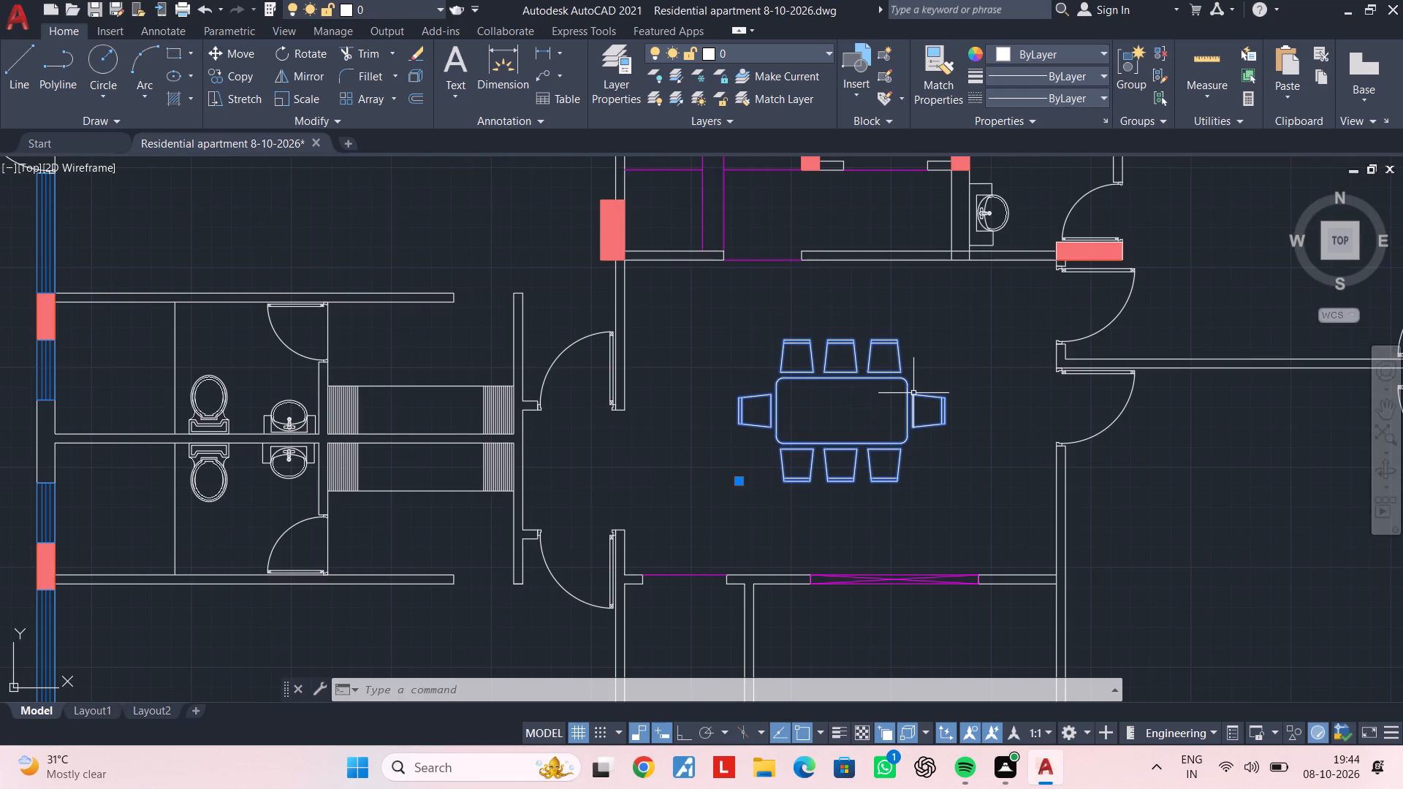
type("m")
key("space")
left_click(870, 405)
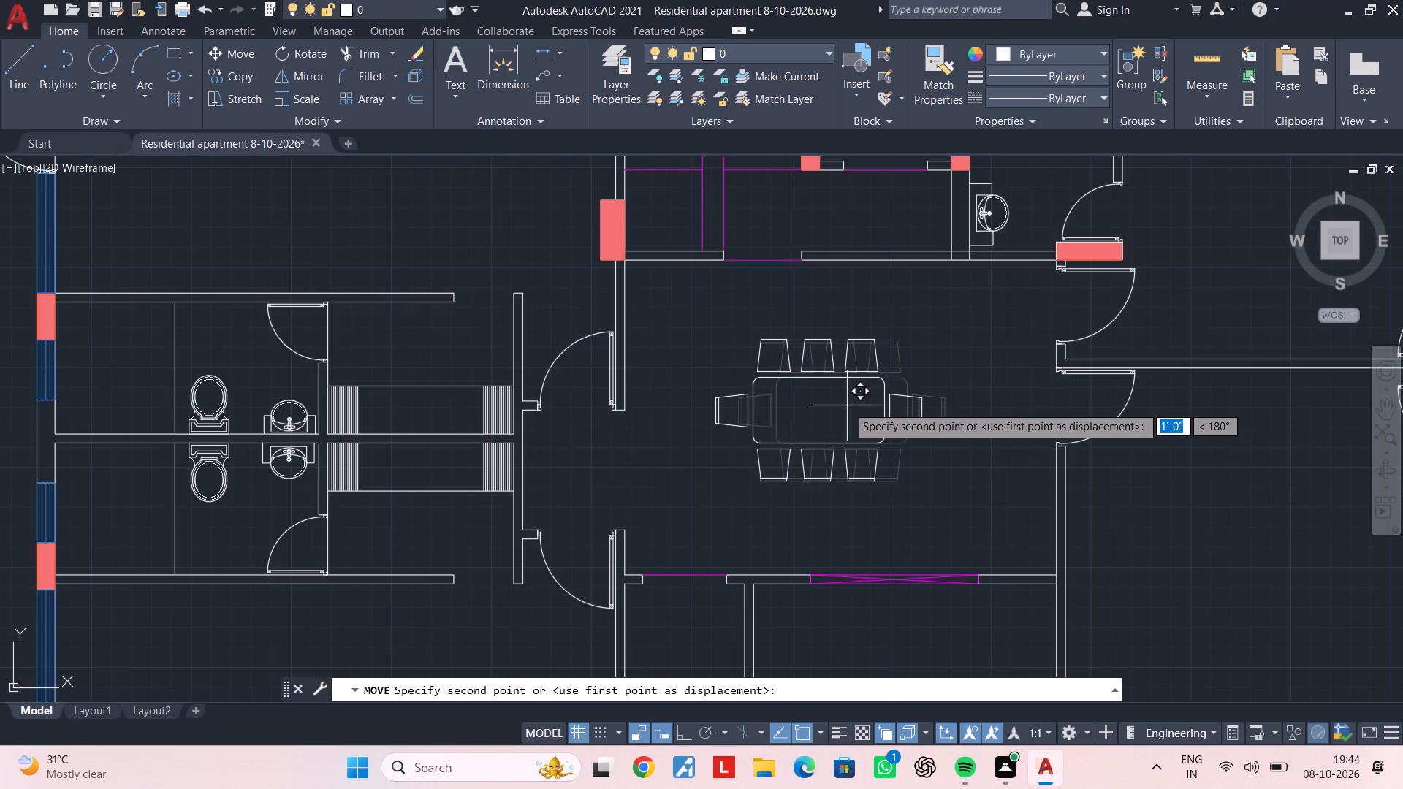
left_click(850, 405)
middle_click_drag(850, 456, 864, 312)
key("Escape")
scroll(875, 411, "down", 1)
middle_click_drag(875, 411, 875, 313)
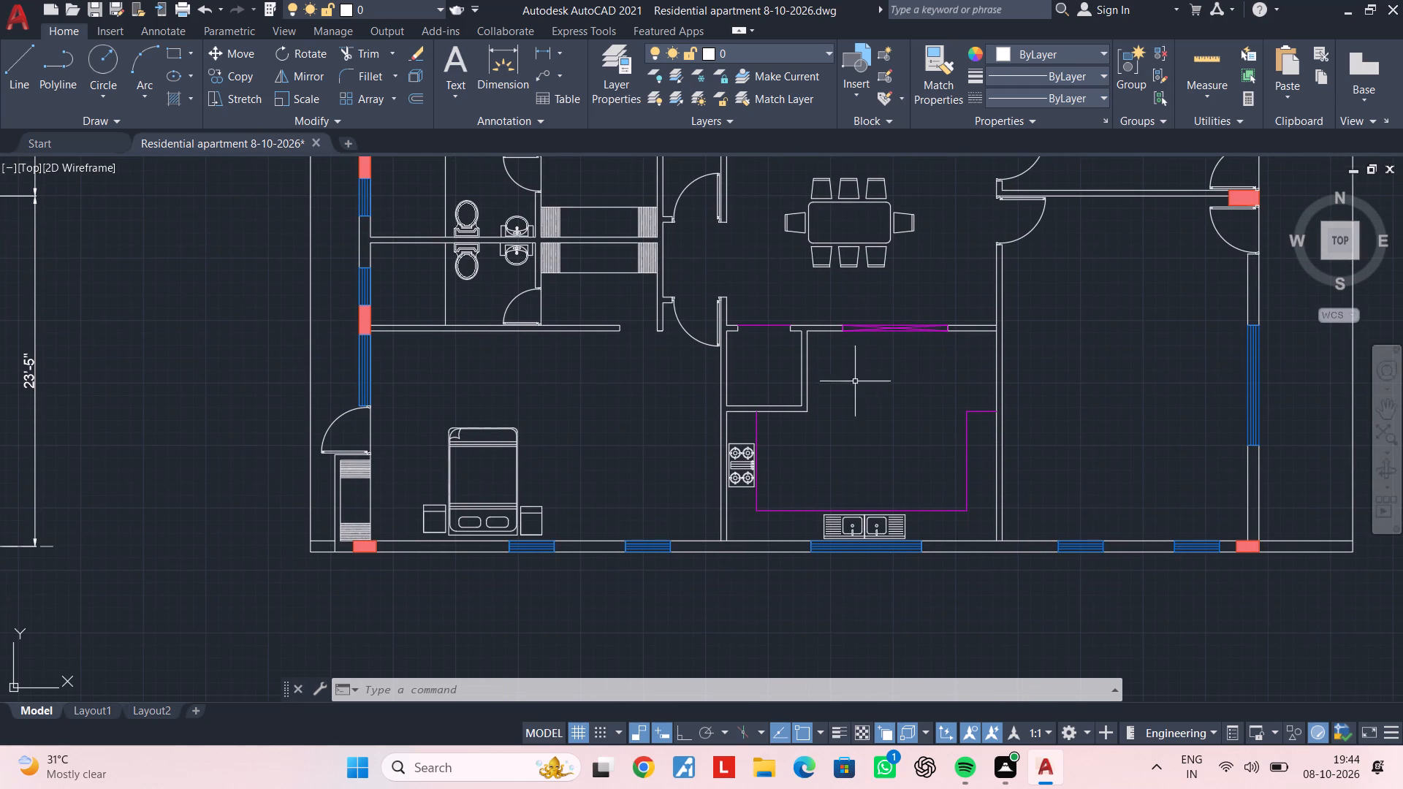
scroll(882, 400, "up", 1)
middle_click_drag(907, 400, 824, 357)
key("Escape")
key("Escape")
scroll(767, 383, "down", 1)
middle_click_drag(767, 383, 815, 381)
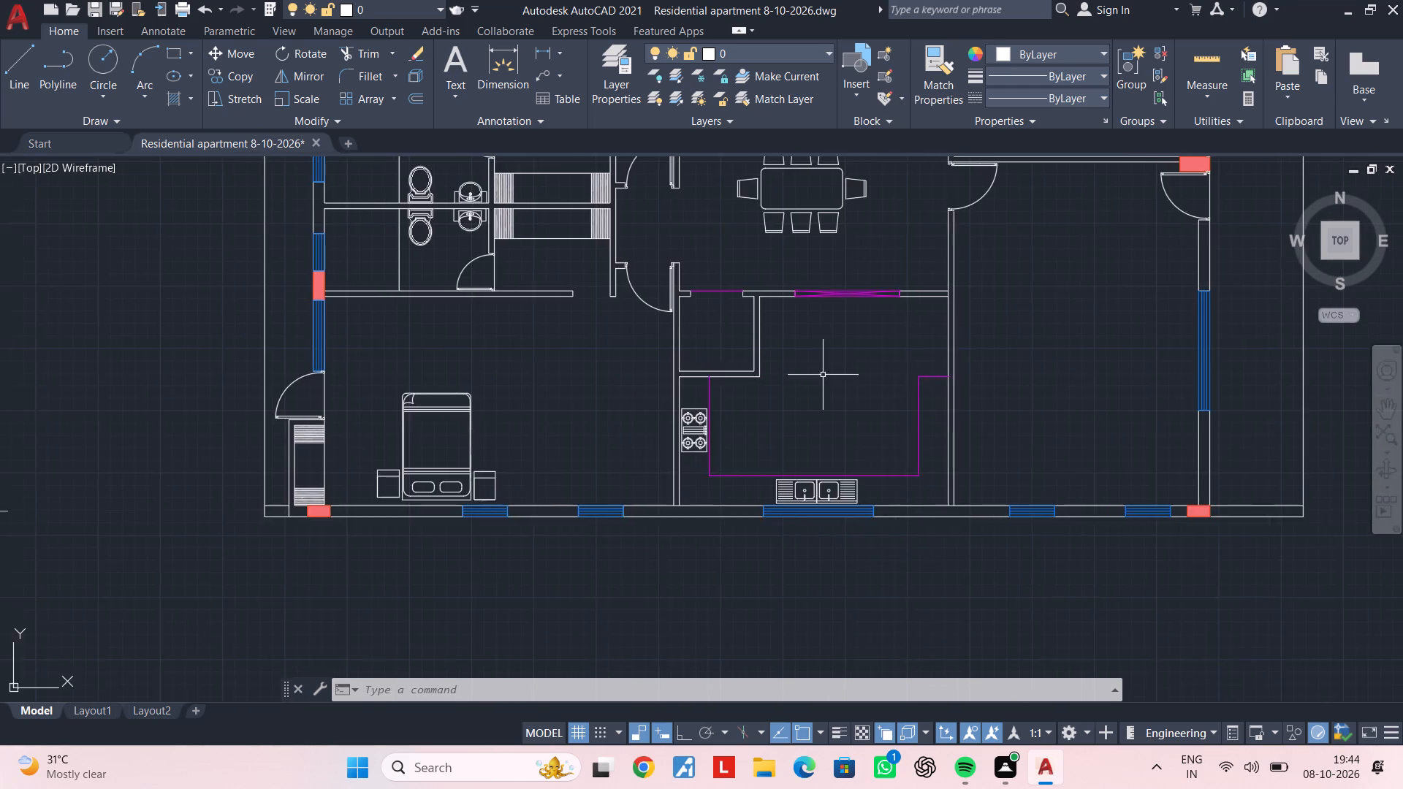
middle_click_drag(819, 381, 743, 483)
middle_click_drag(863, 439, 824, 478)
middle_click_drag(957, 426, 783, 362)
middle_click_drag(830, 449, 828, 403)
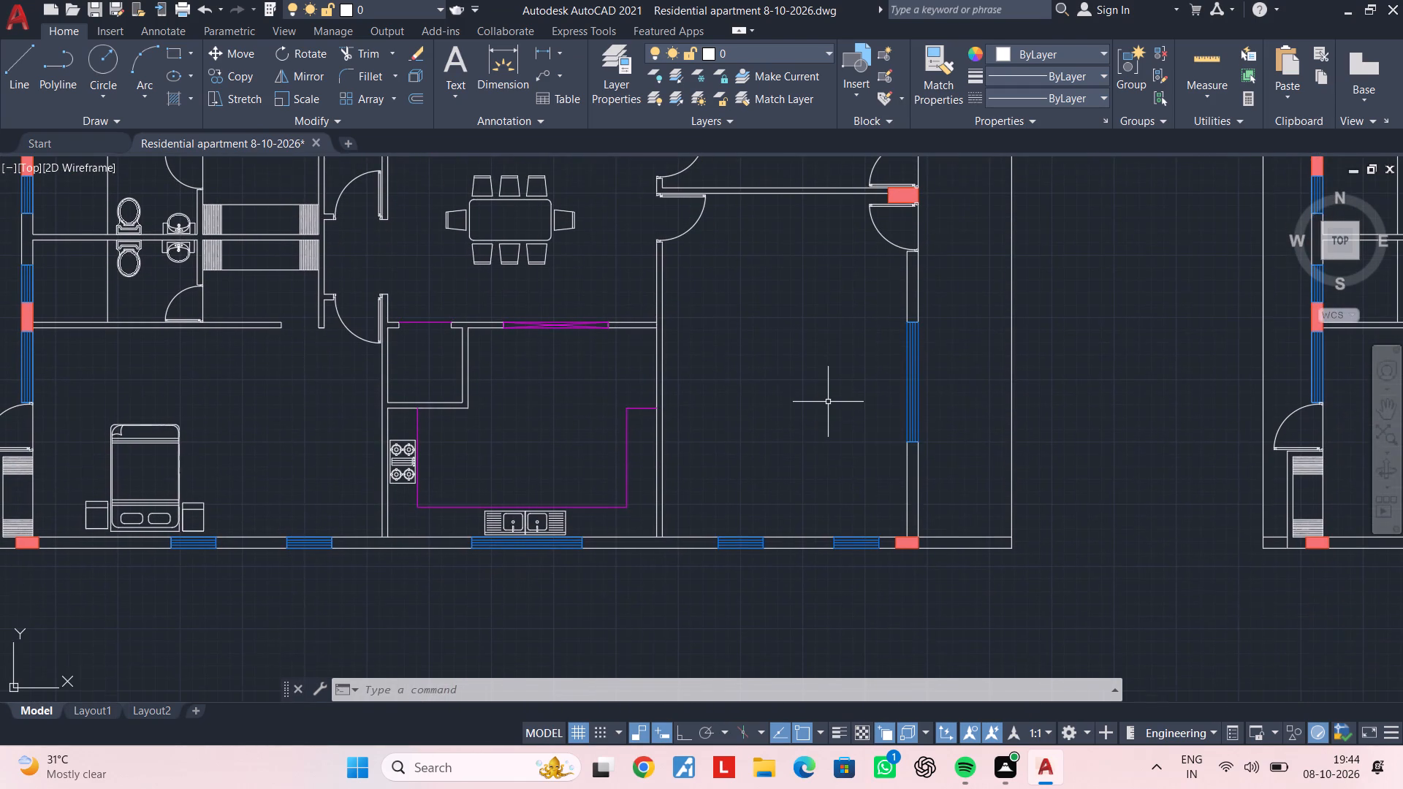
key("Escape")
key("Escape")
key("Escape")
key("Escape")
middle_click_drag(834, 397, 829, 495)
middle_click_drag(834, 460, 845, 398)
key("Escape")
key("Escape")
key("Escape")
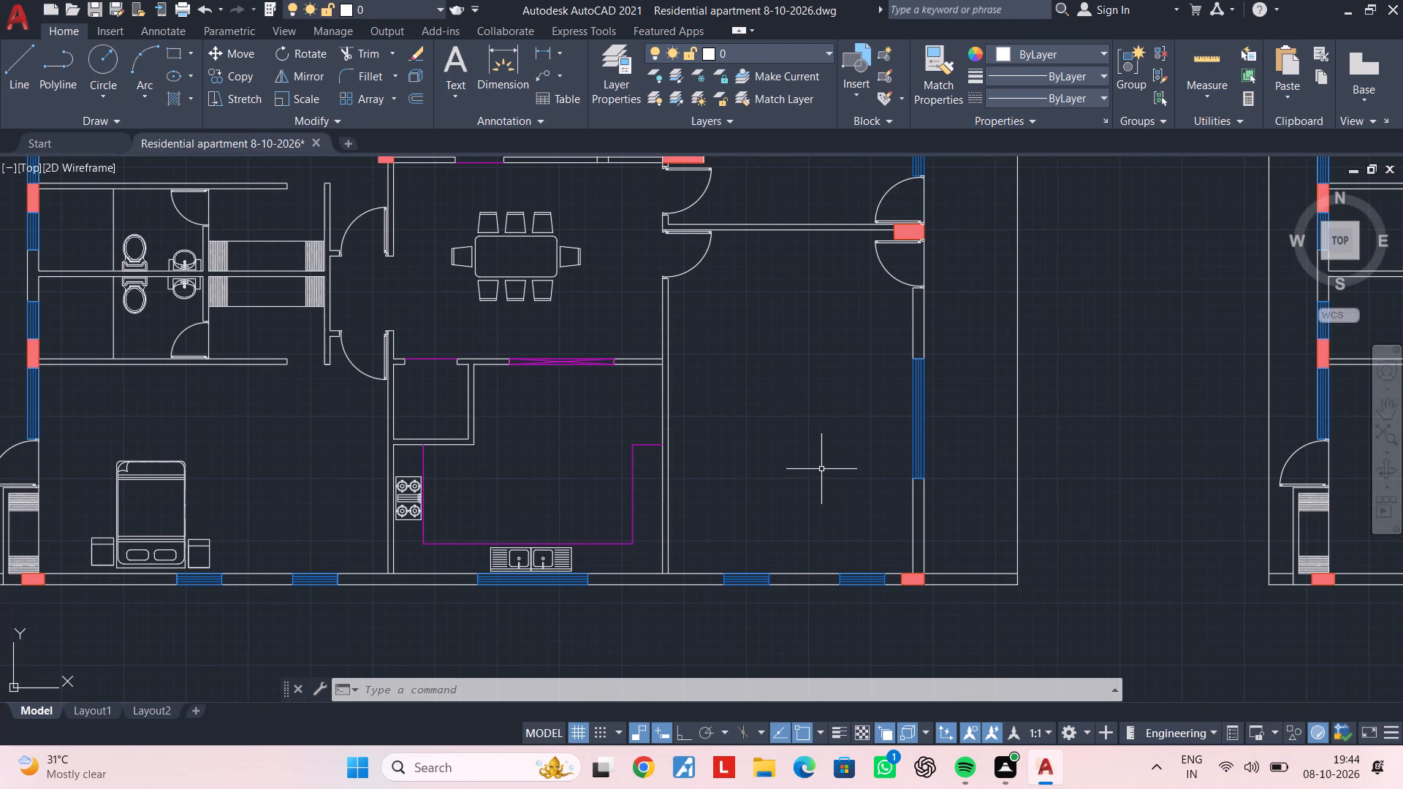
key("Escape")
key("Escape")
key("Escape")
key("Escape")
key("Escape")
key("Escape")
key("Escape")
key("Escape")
Check the drawings in the Sofa block folder and load the blocks of 01-13-cad-blocks-net-sofa-armchairs-designs into DesignCenter.
type("adc")
key("space")
left_click(106, 174)
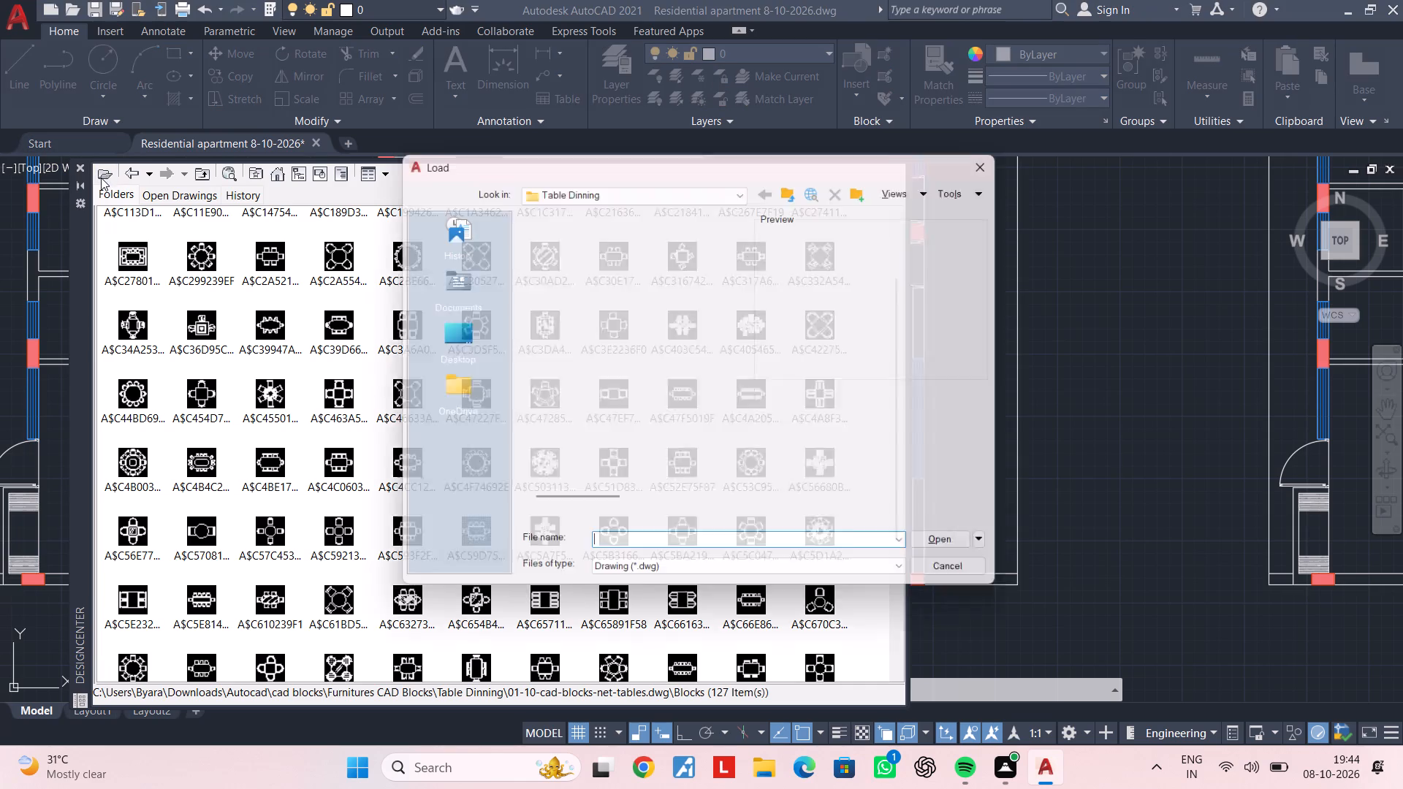
left_click(769, 183)
left_click(794, 183)
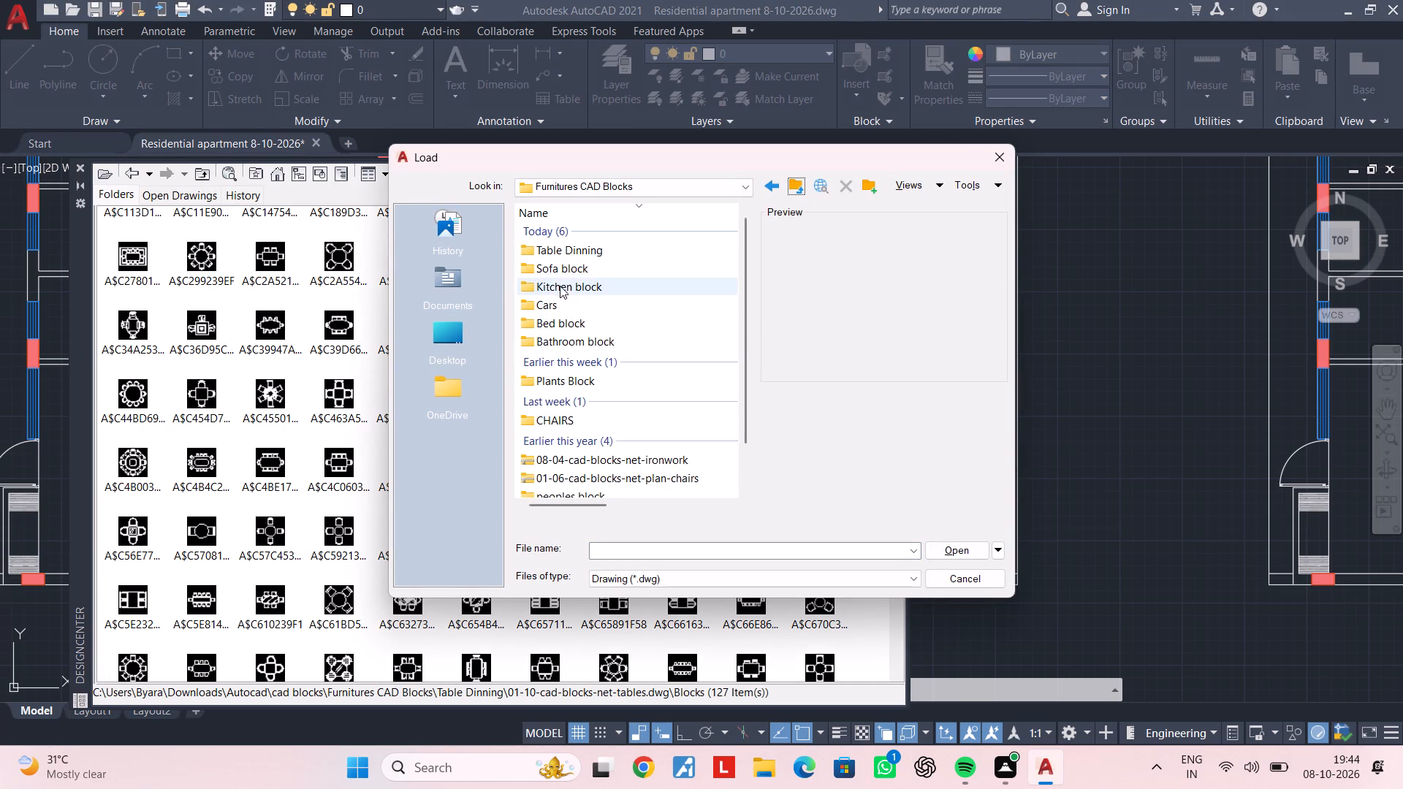
double_click(562, 269)
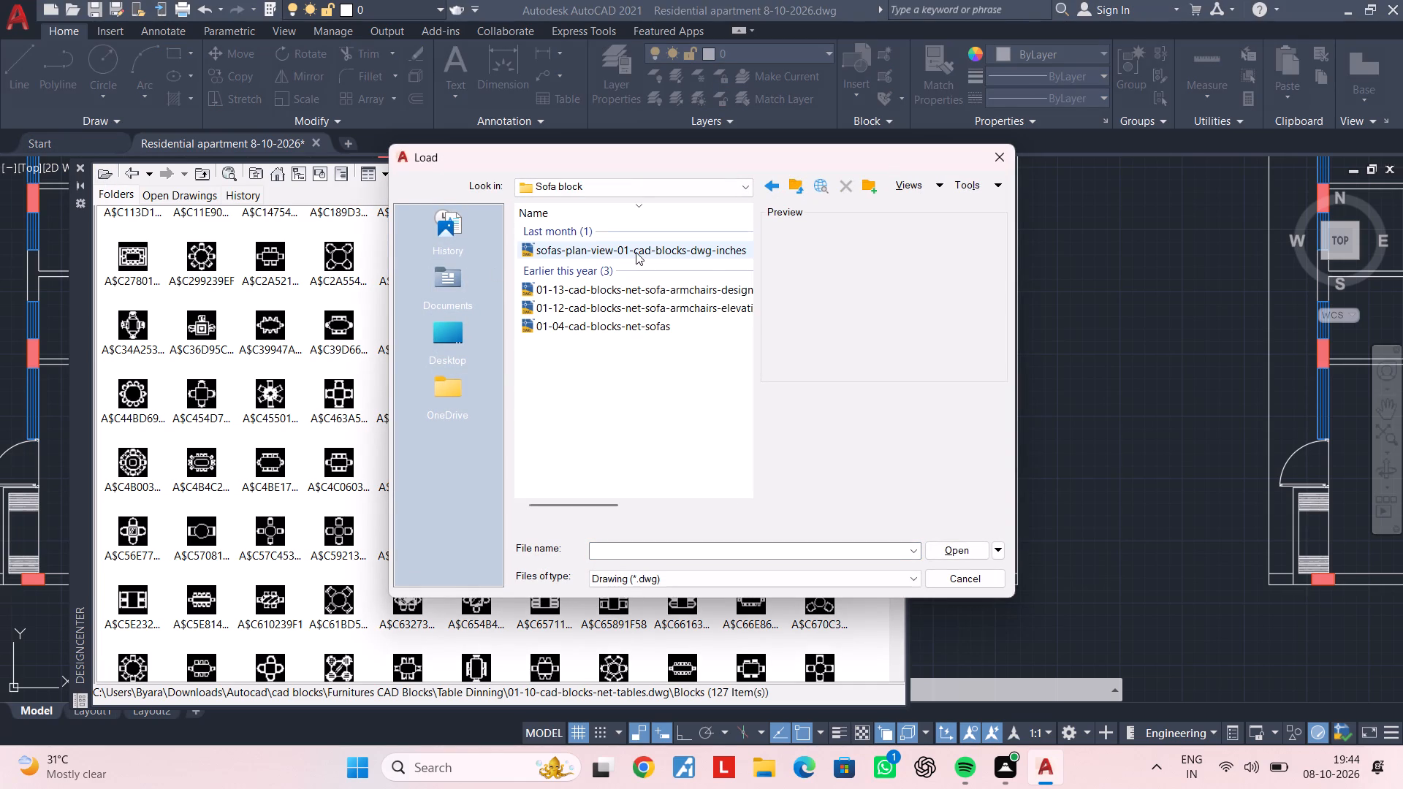
left_click(636, 252)
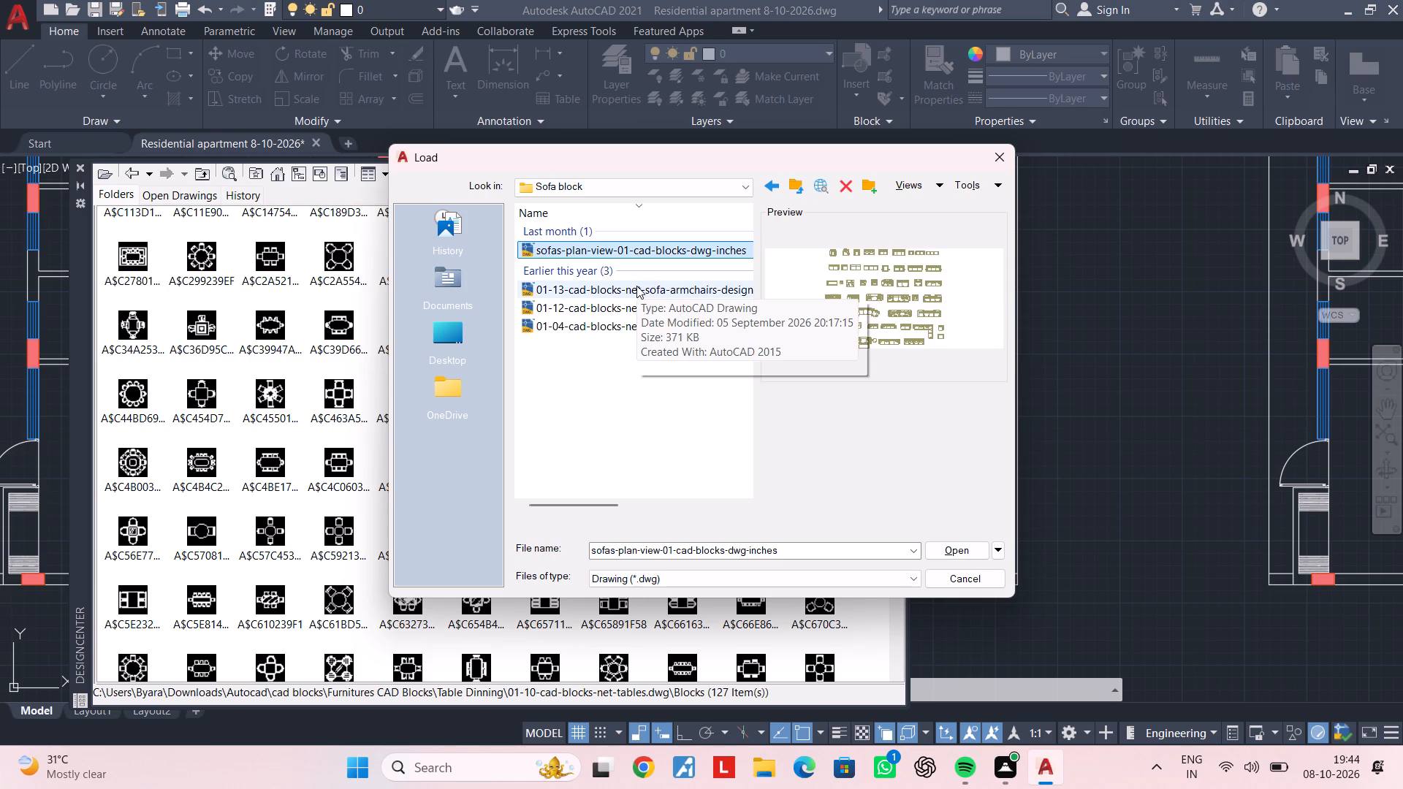
left_click(636, 286)
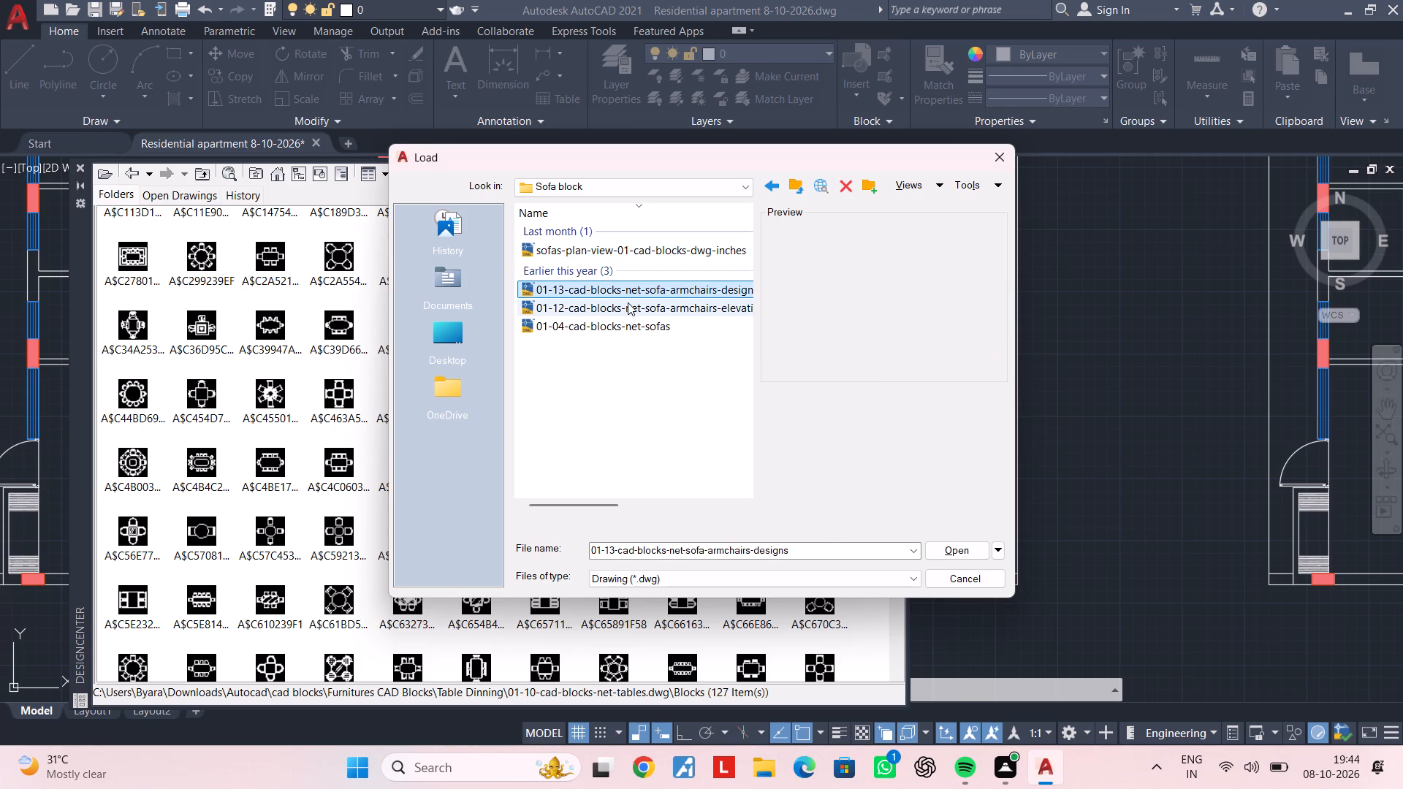
left_click(628, 302)
left_click(628, 325)
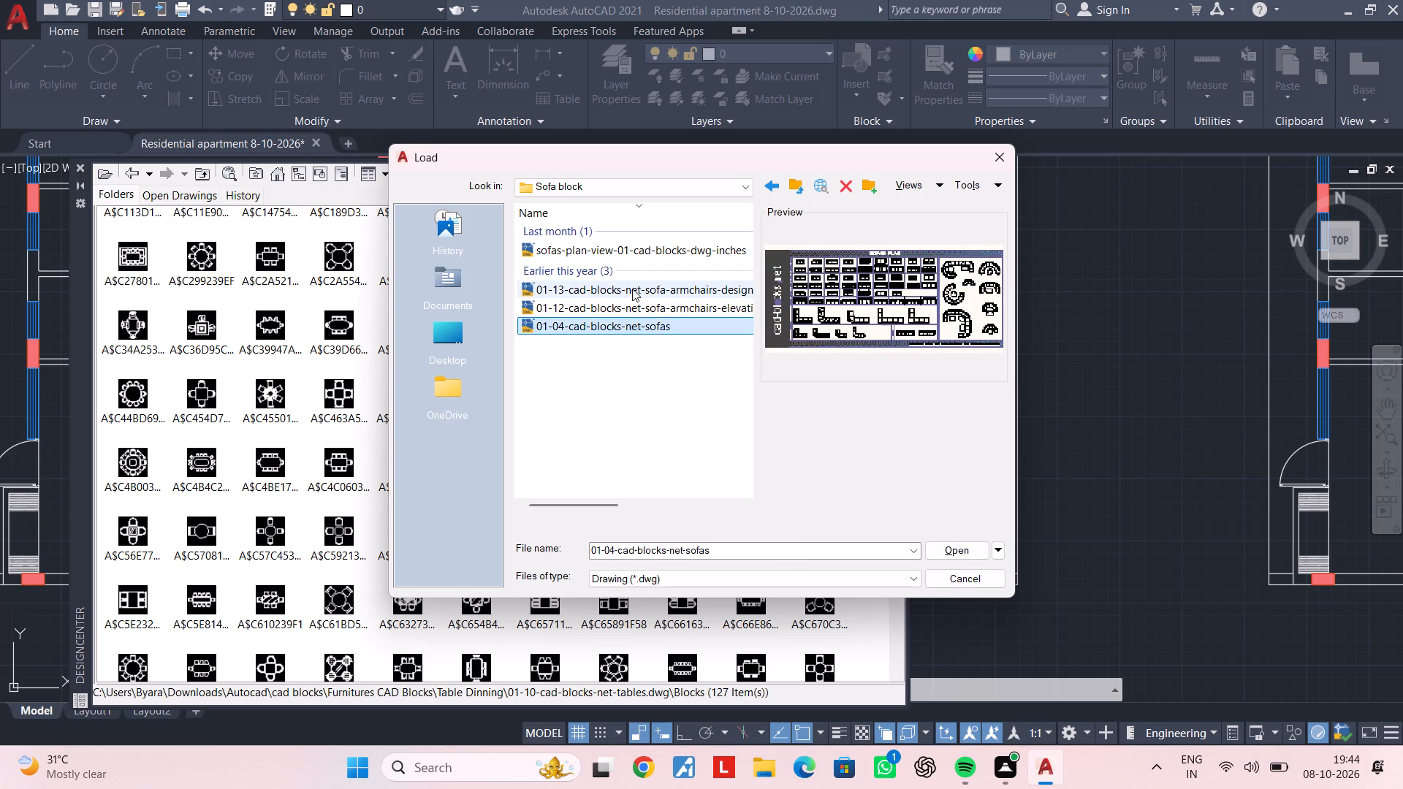
left_click(632, 289)
double_click(632, 289)
double_click(129, 229)
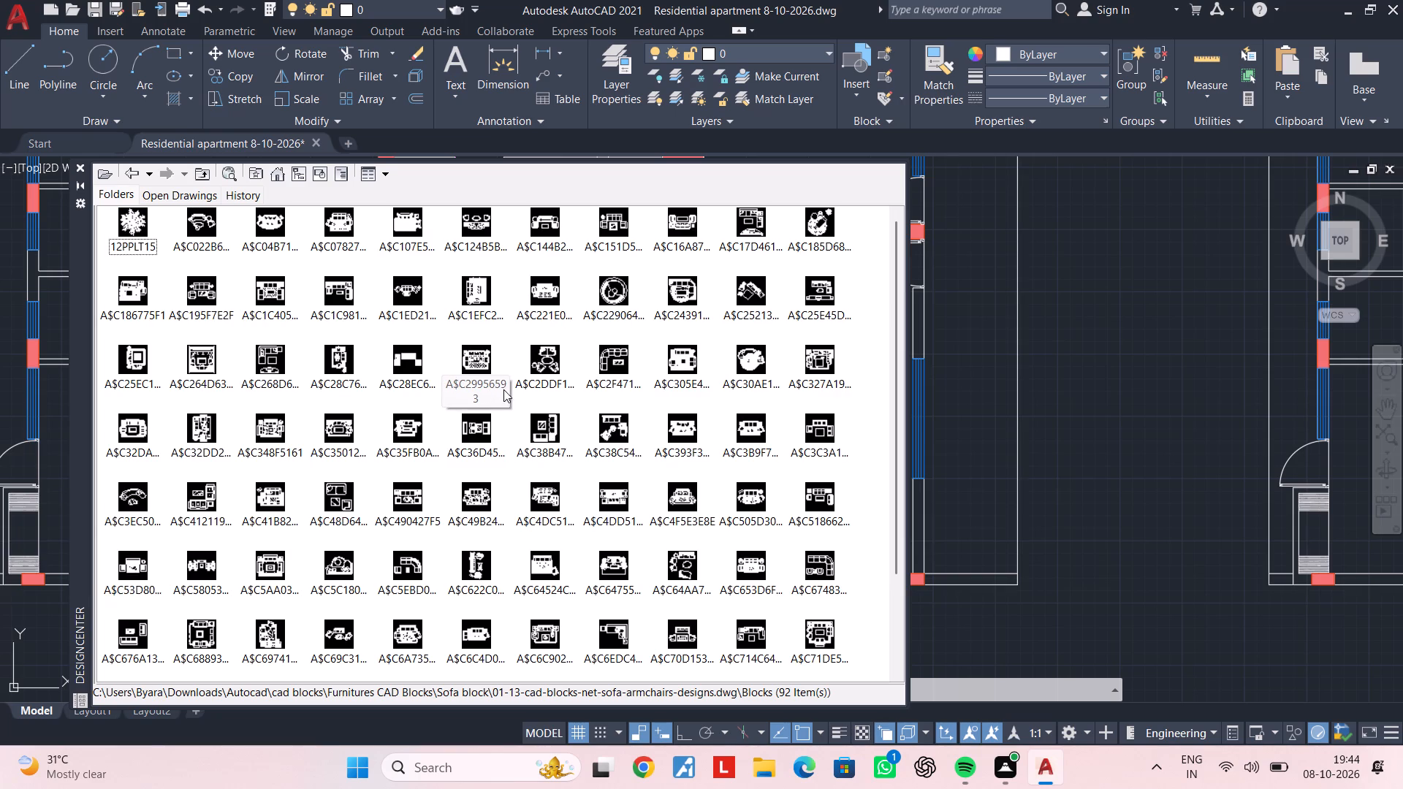
Preview the sofa set blocks A$C38B47F2C and A$C753D6792 in turn without inserting them.
scroll(554, 446, "up", 1)
double_click(554, 443)
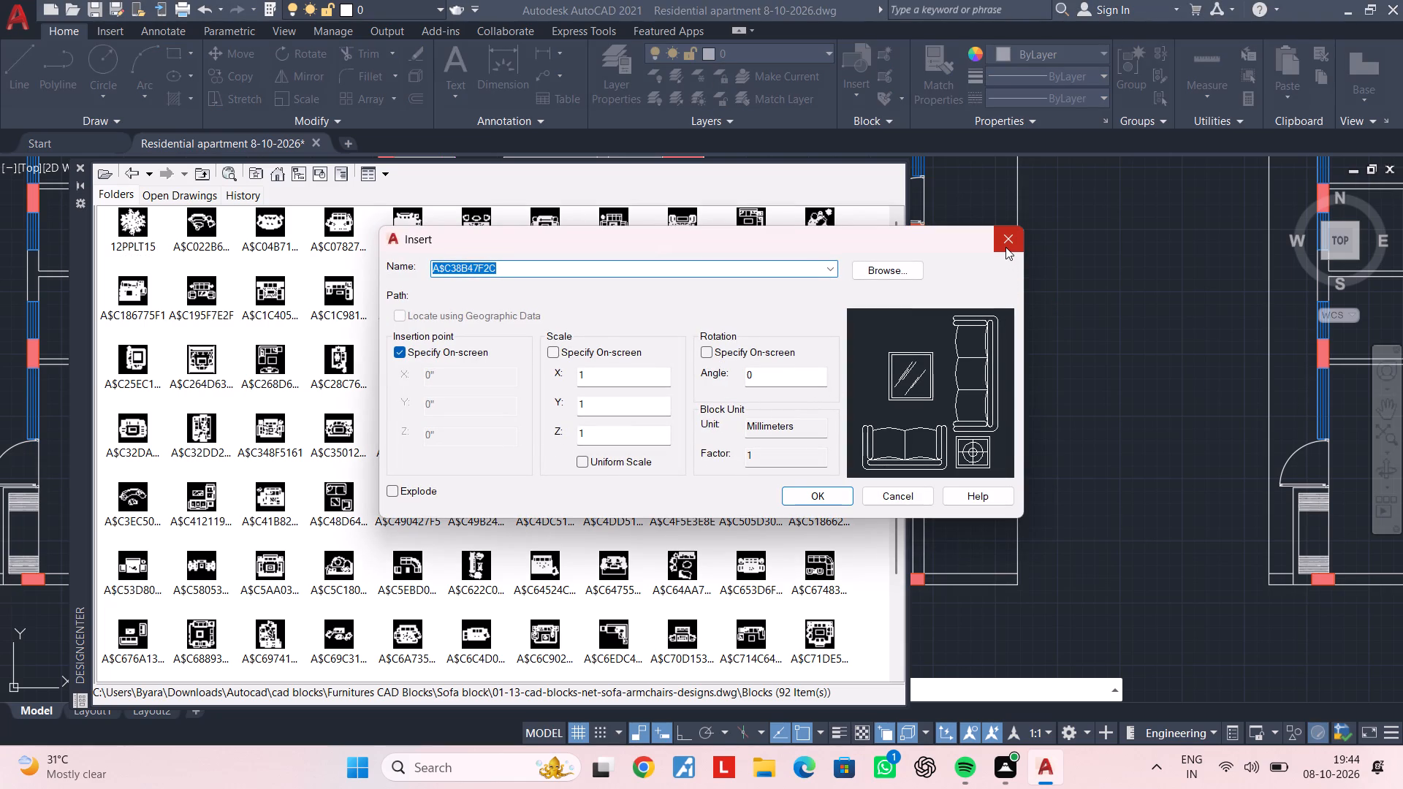
left_click(1005, 240)
scroll(588, 498, "down", 3)
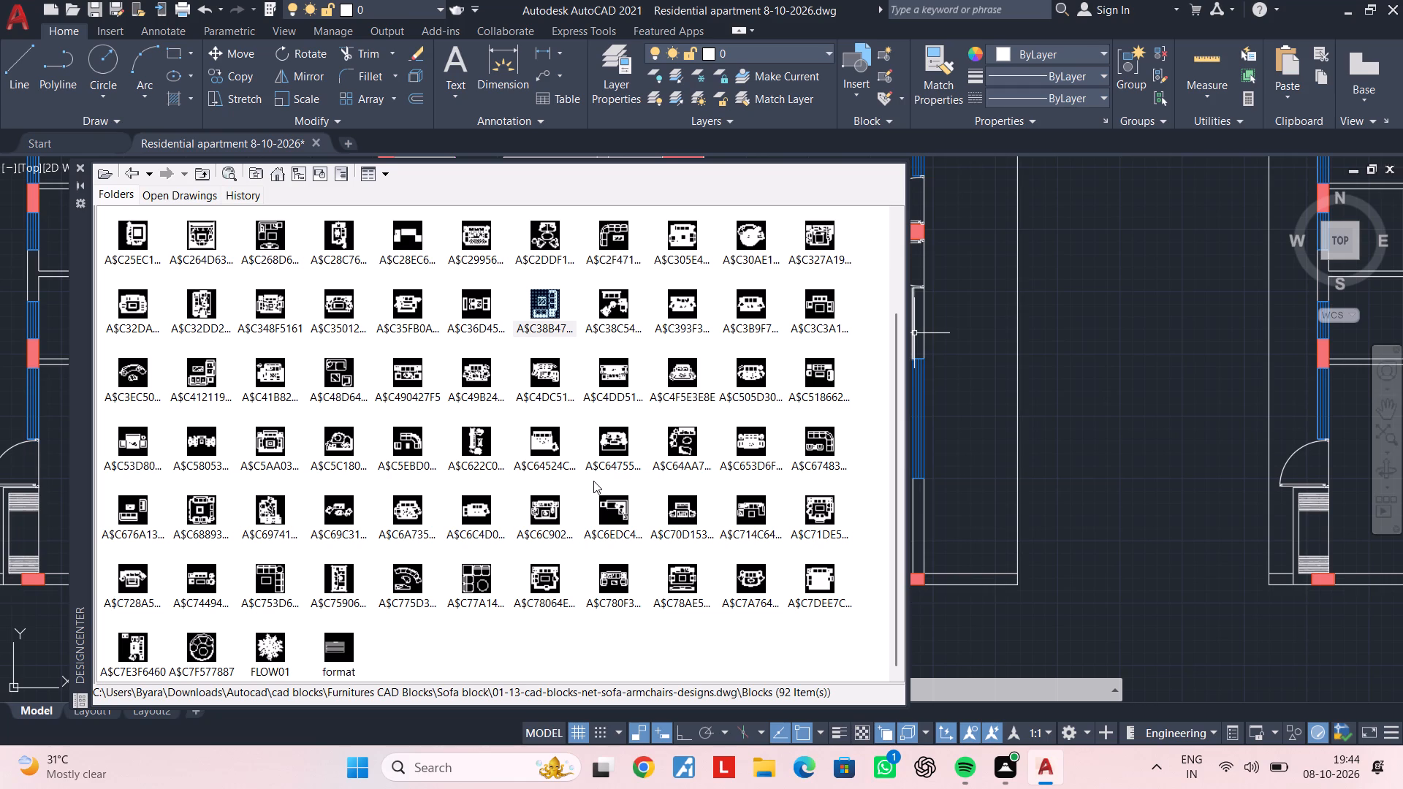
double_click(275, 577)
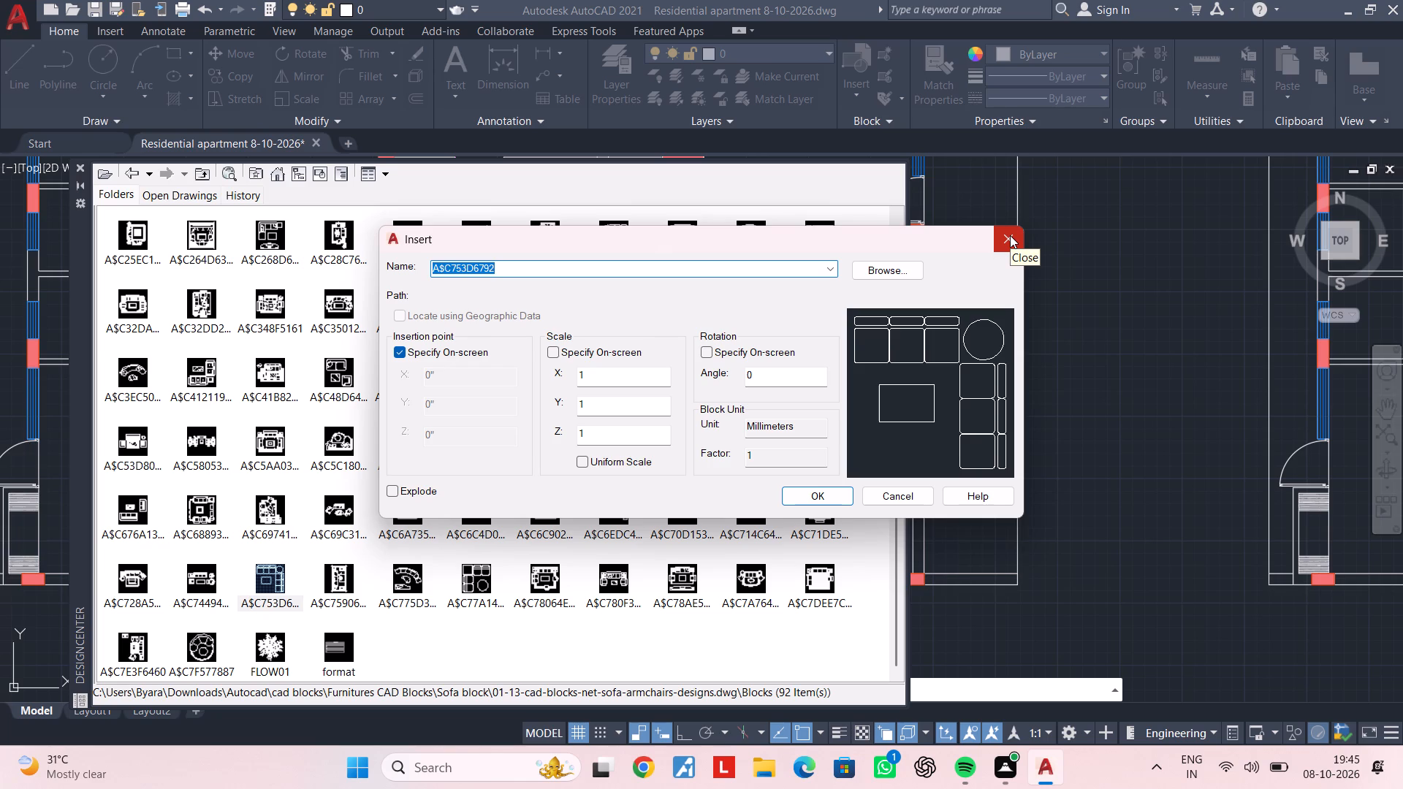
left_click(1010, 235)
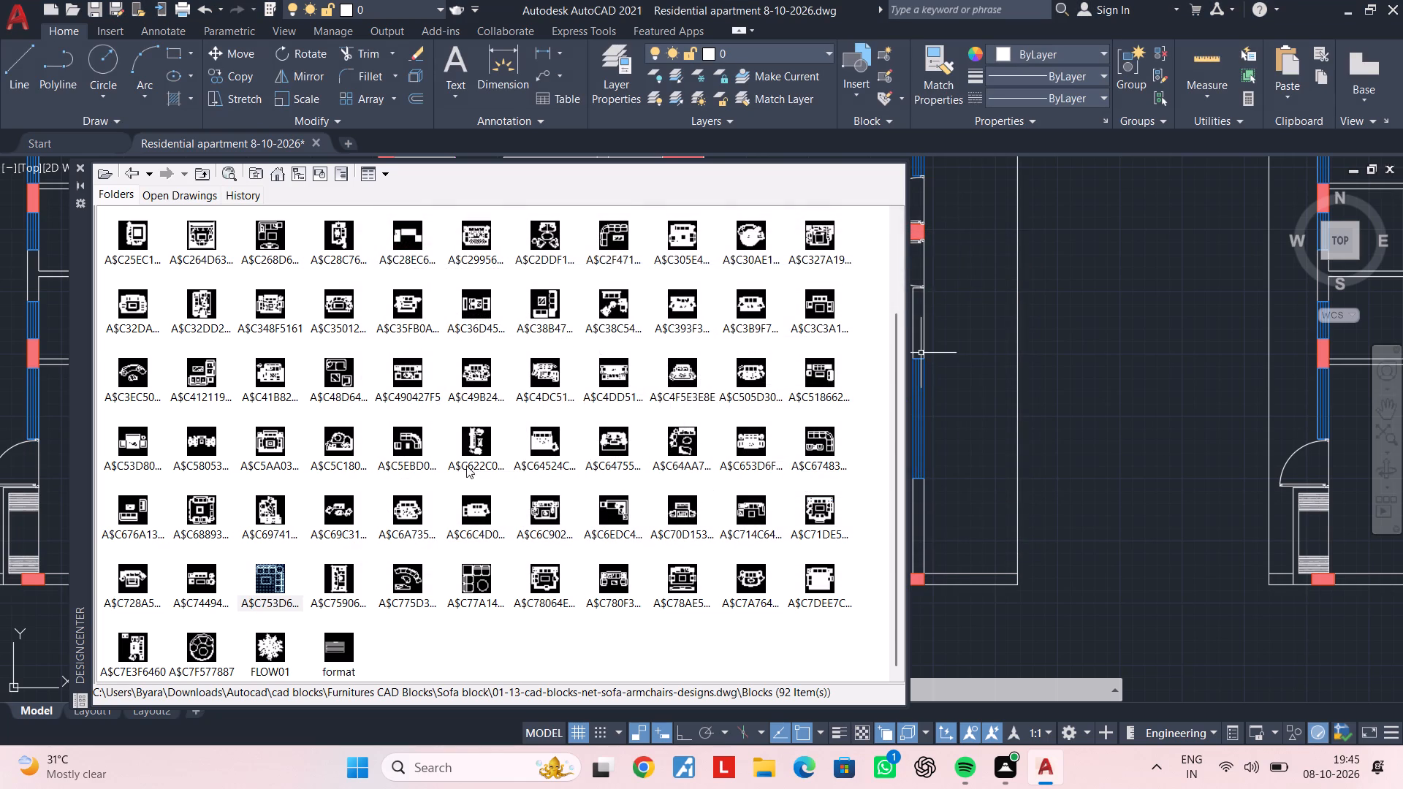
Insert the corner sofa set block A$C753D6792 into the open space just east of the furnished floor plan.
left_click_drag(262, 574, 968, 525)
left_click_drag(968, 525, 1102, 522)
scroll(1102, 522, "down", 5)
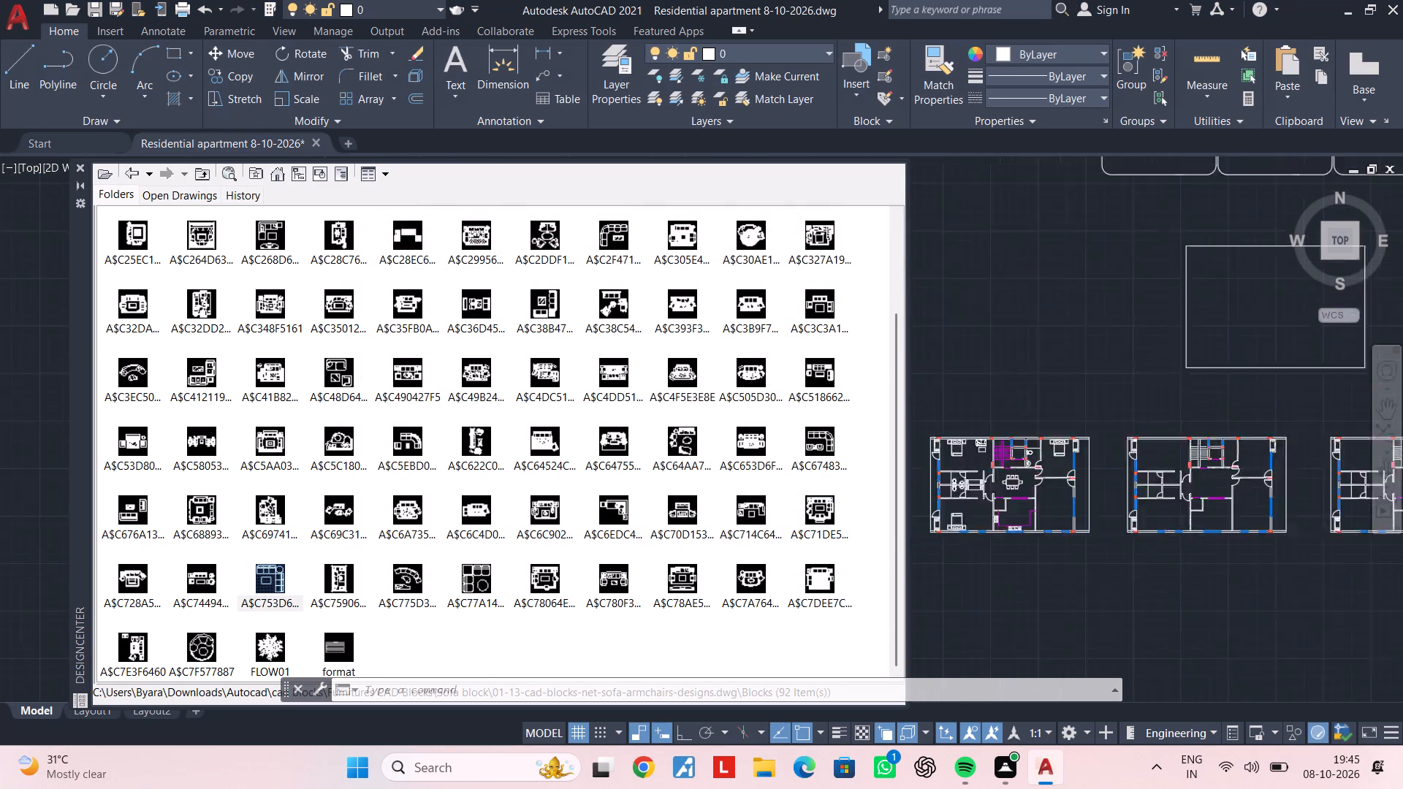
scroll(1102, 523, "down", 1)
scroll(1102, 523, "up", 3)
Browse the sofa blocks and preview A$C412119AE and A$C7449423C in turn without inserting them.
scroll(635, 551, "up", 2)
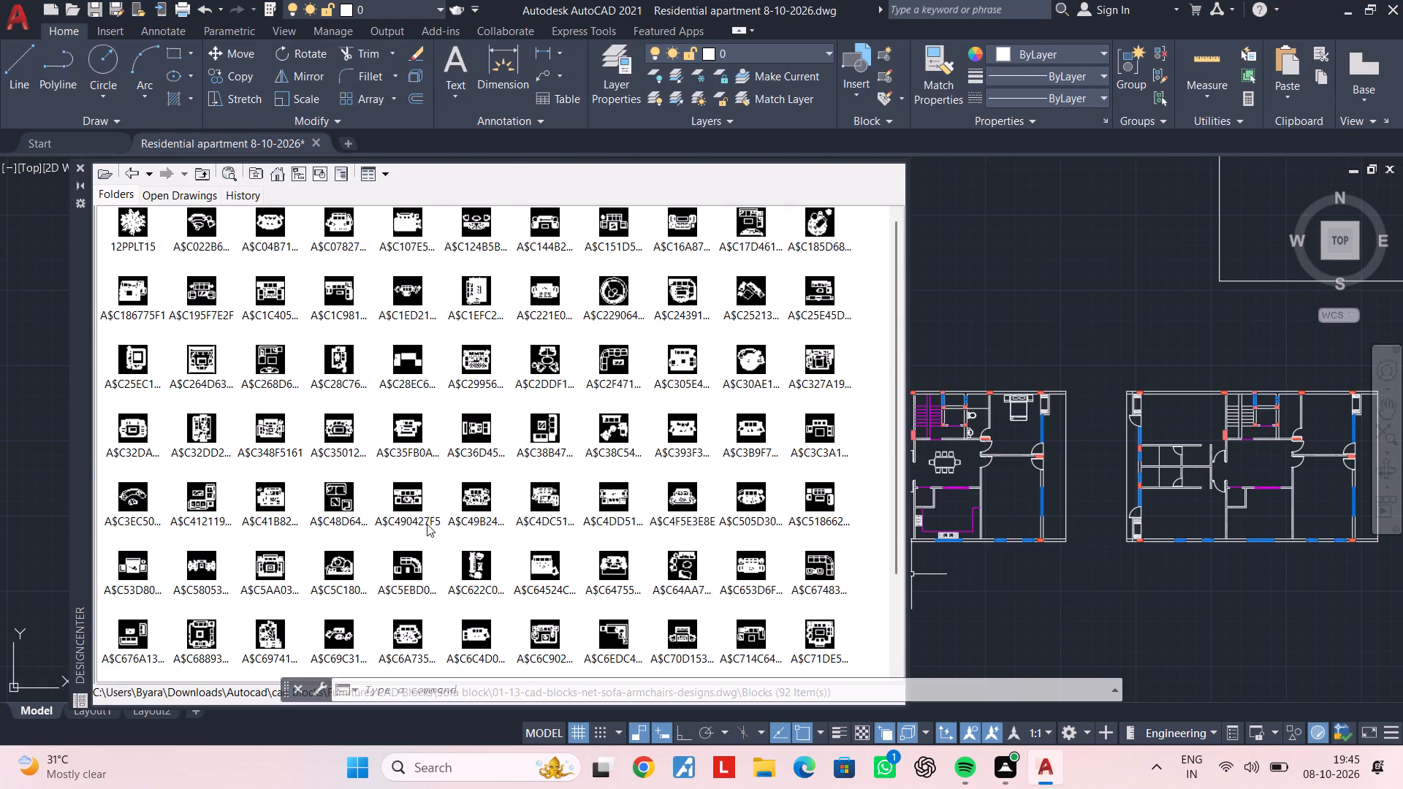
scroll(427, 522, "up", 2)
scroll(419, 527, "down", 1)
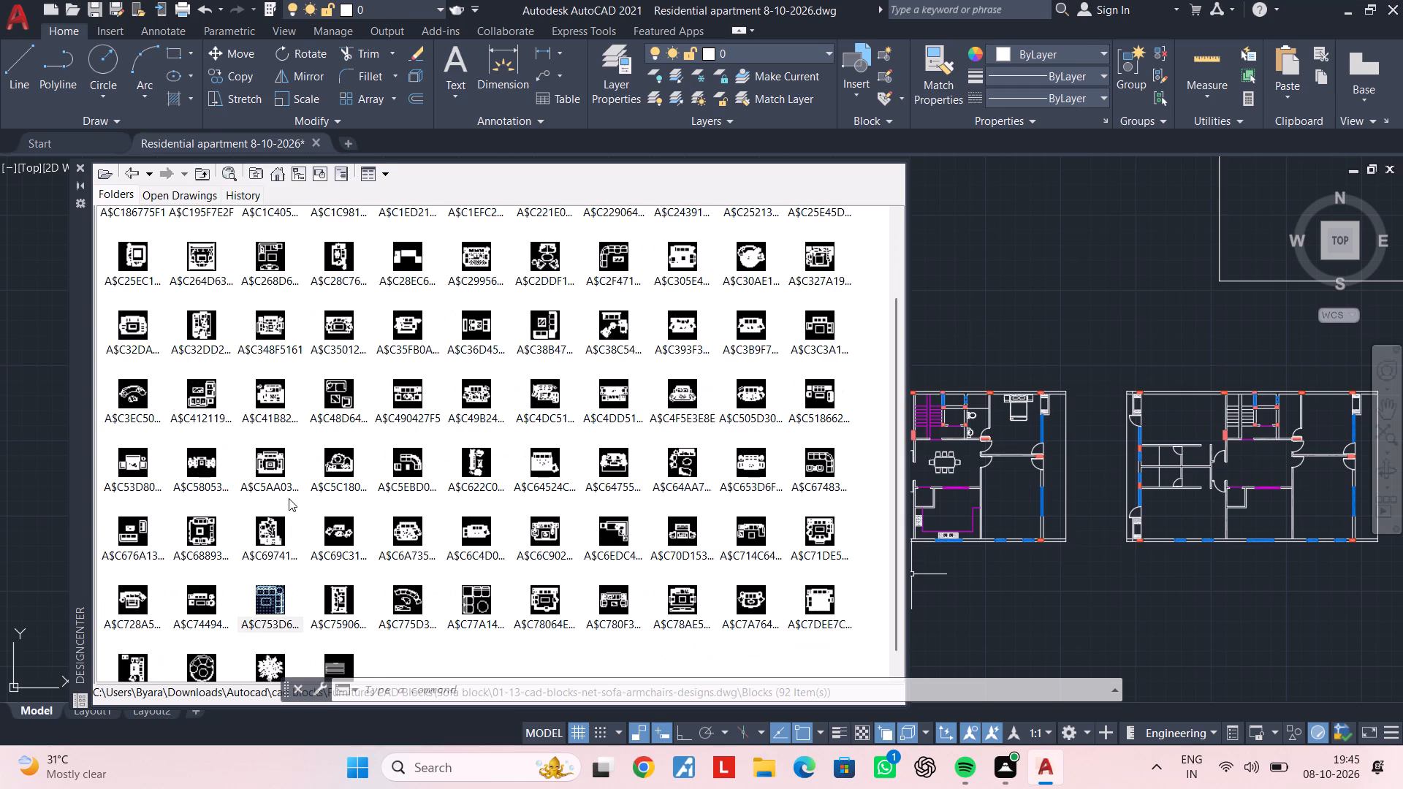
scroll(289, 498, "up", 1)
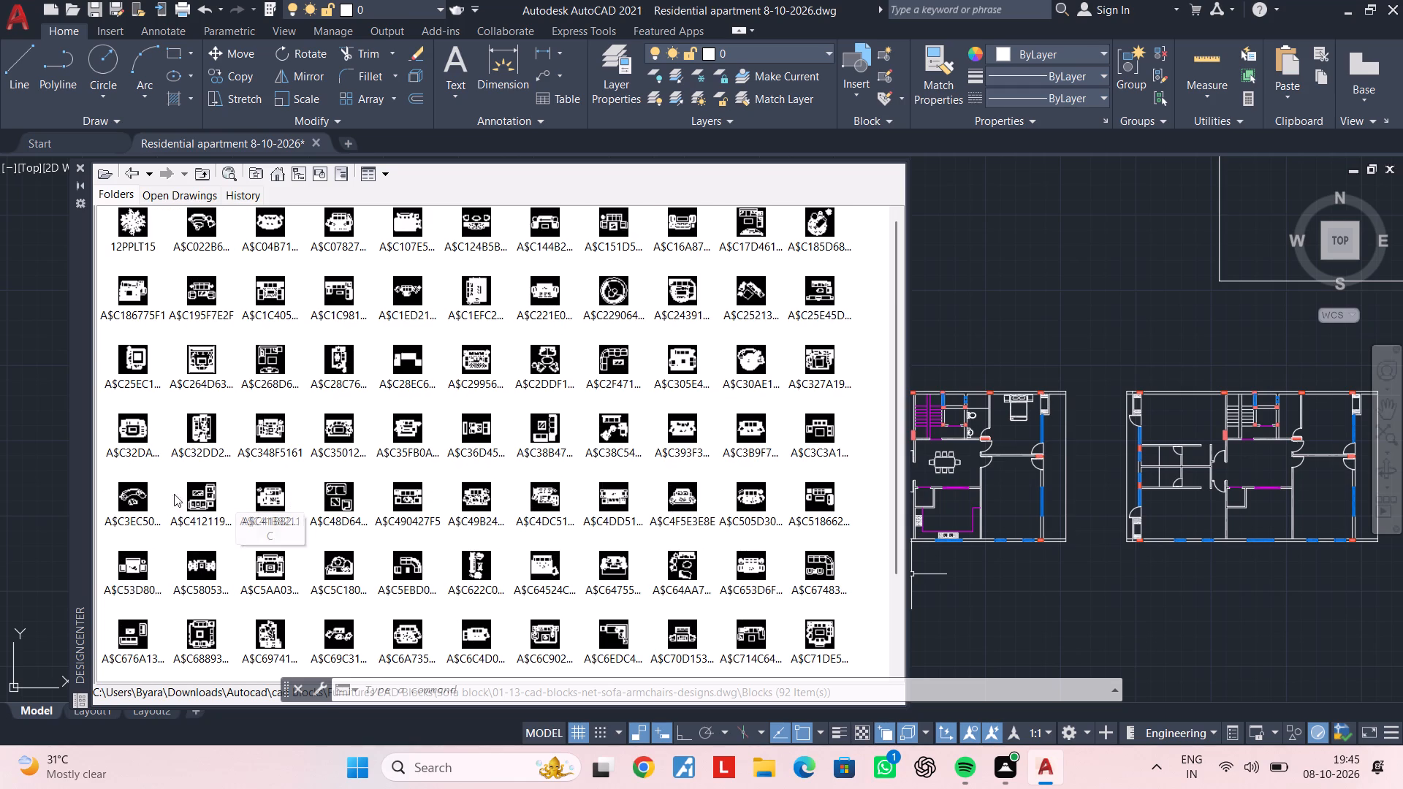
double_click(210, 491)
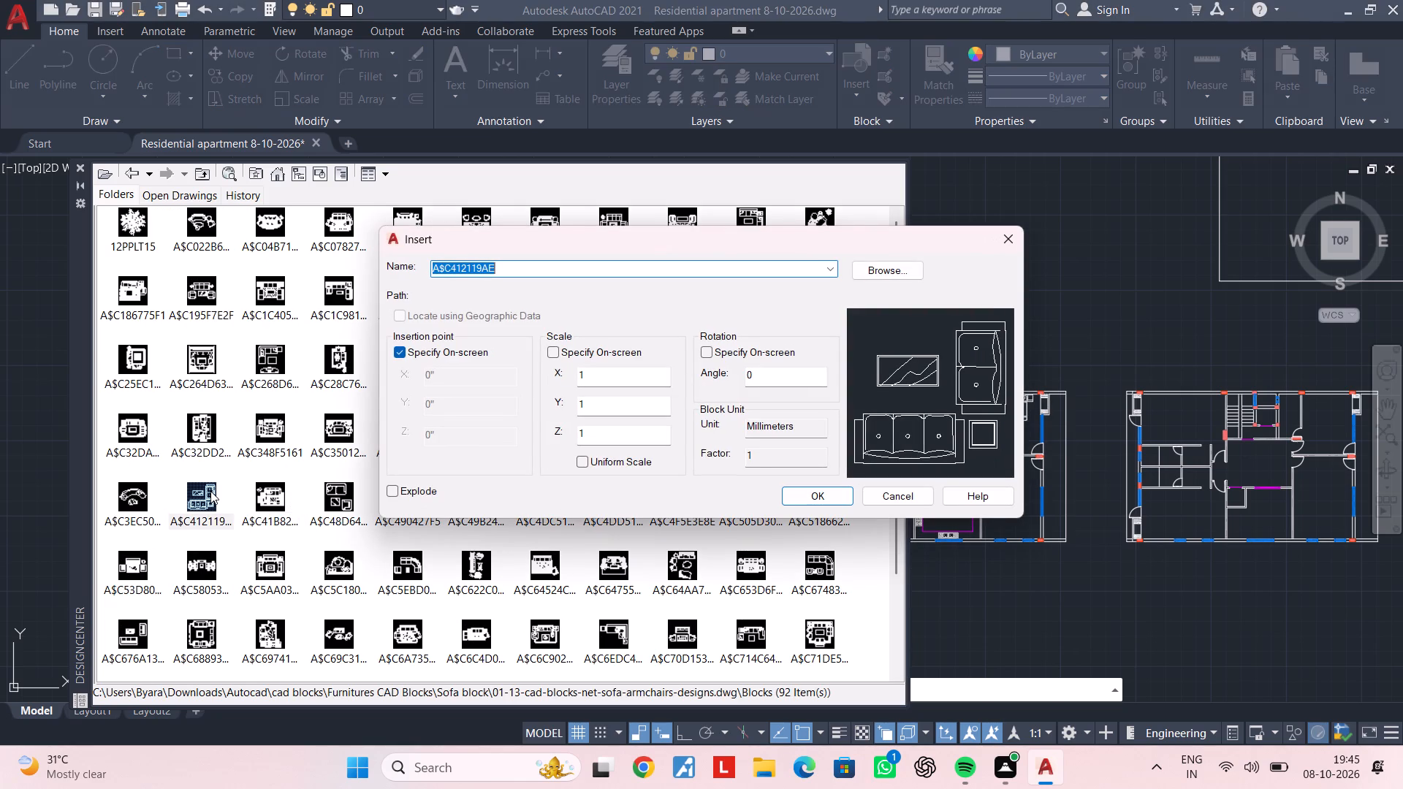
left_click(1015, 242)
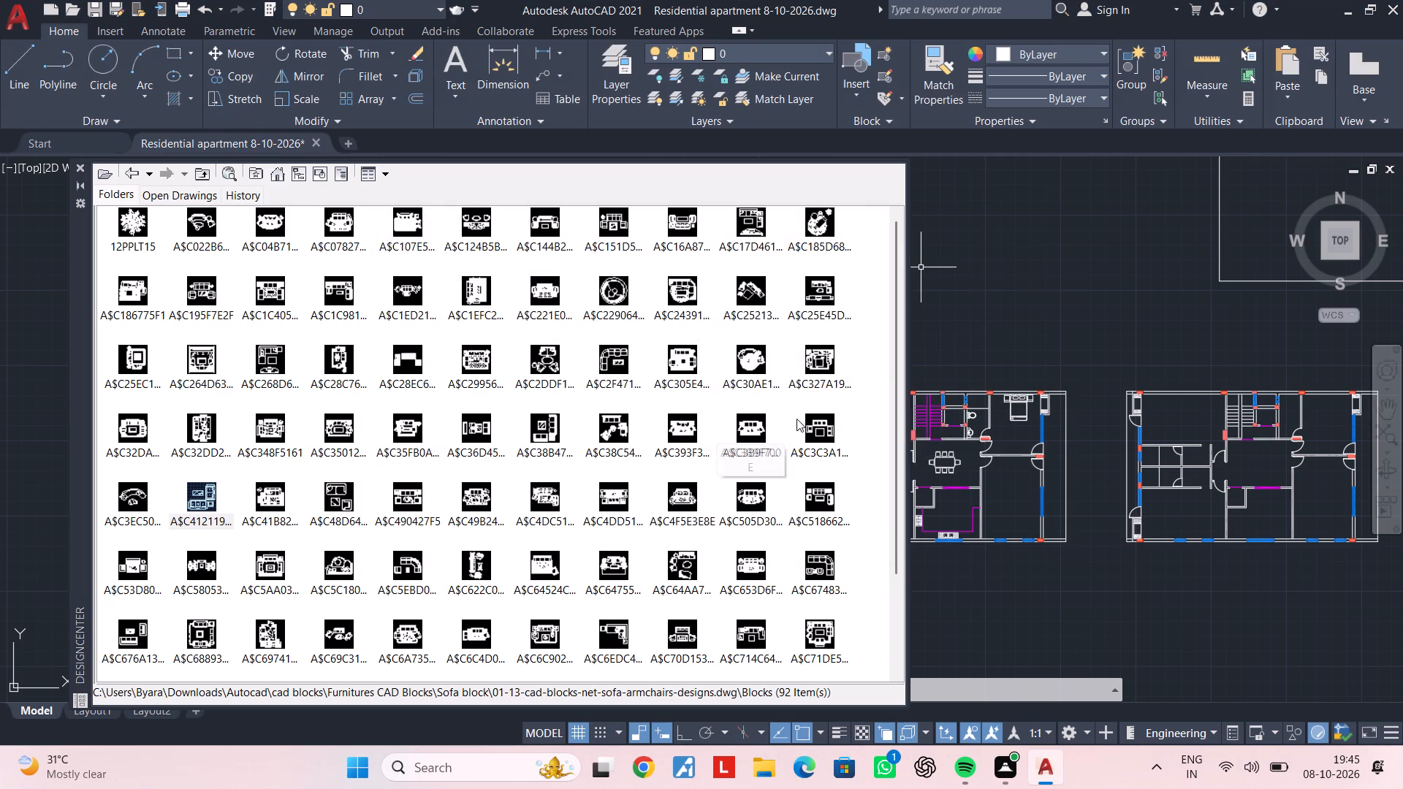
scroll(788, 338, "up", 2)
scroll(604, 344, "up", 5)
scroll(604, 343, "down", 3)
scroll(604, 351, "up", 6)
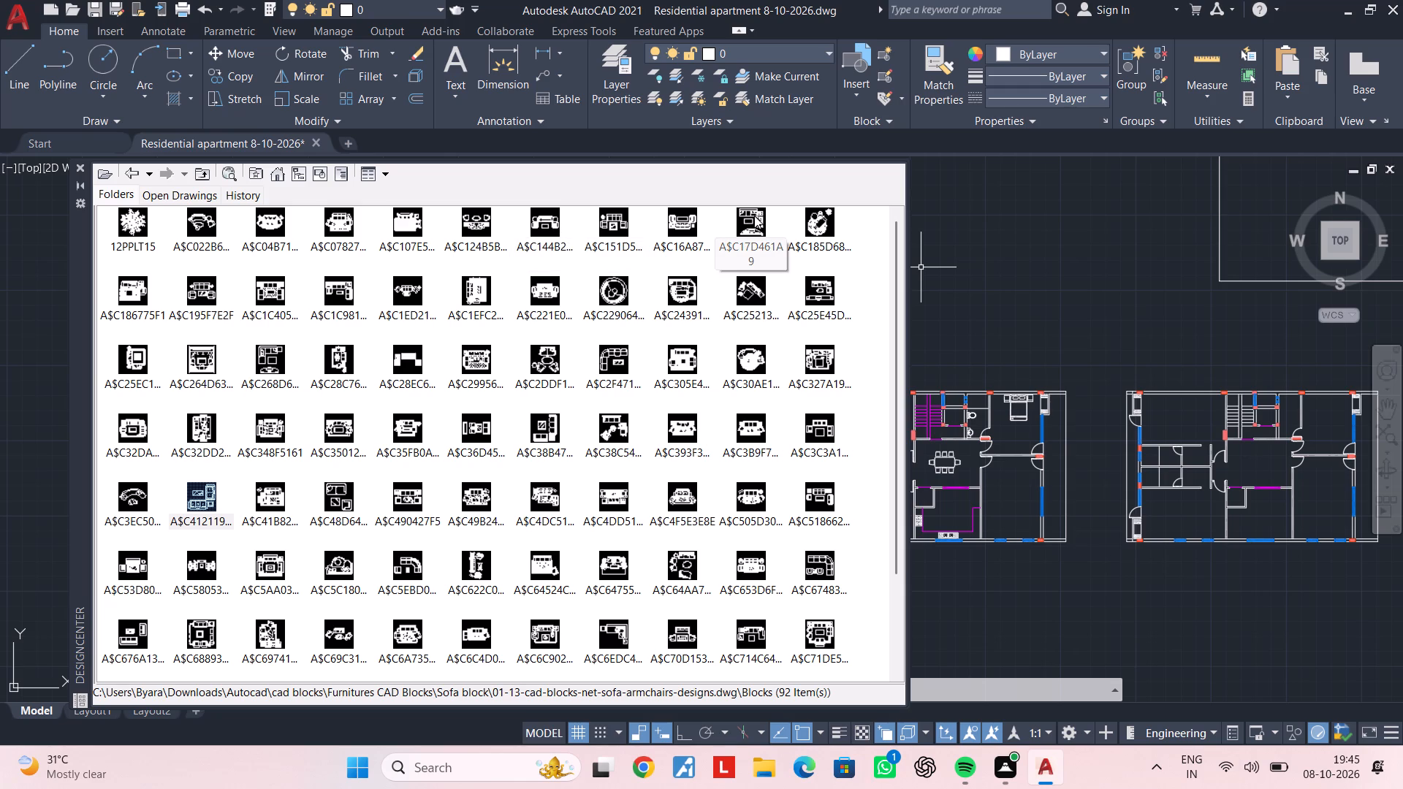
scroll(302, 498, "down", 1)
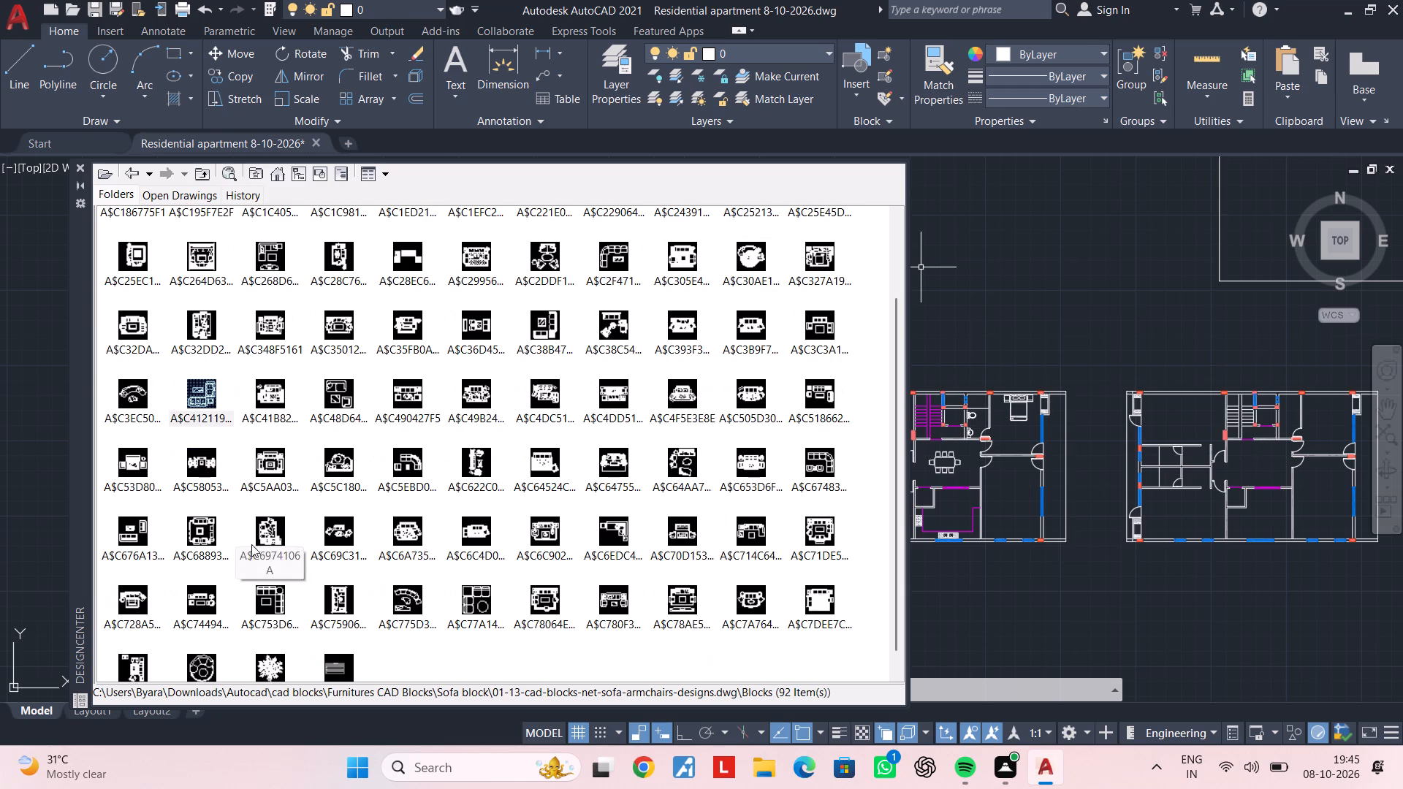
double_click(214, 601)
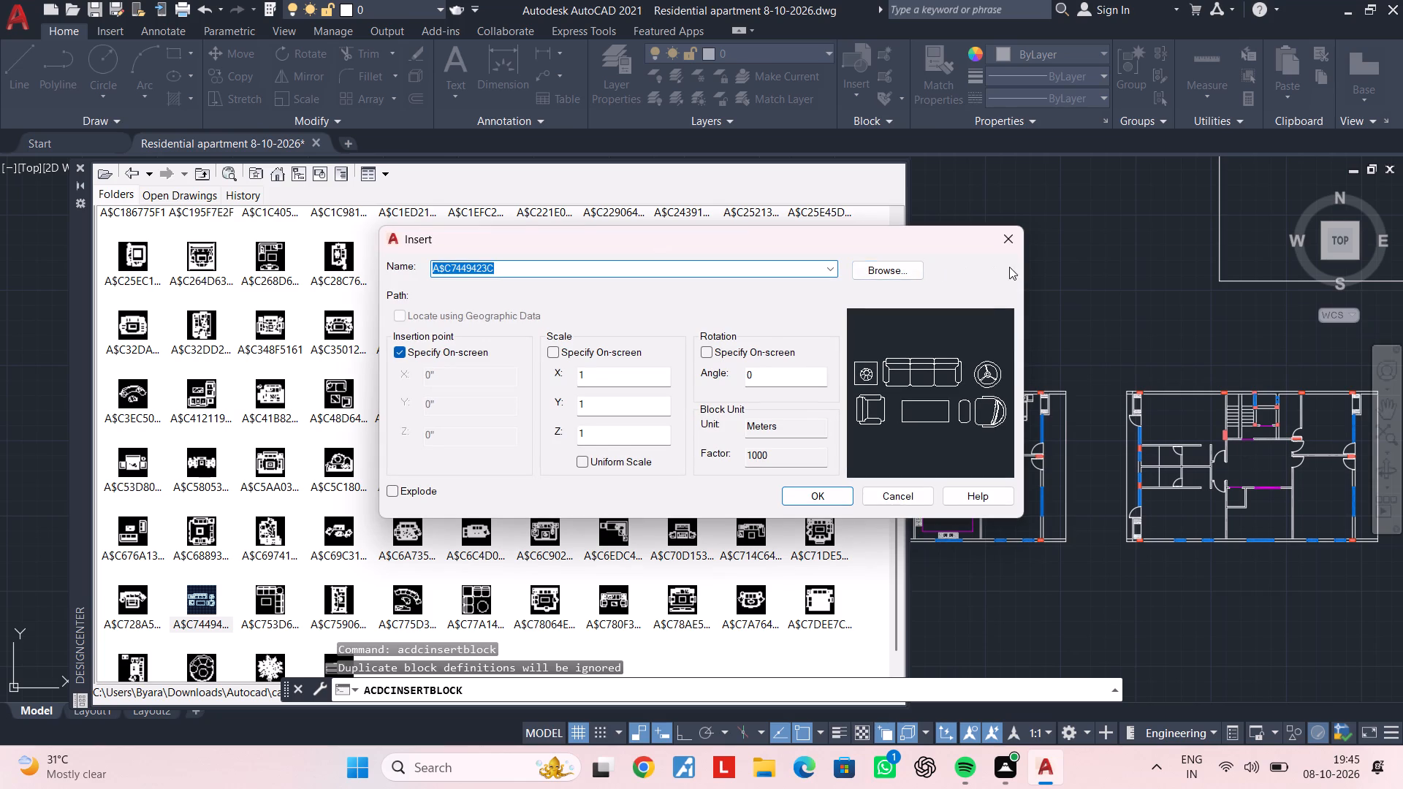
left_click(1008, 248)
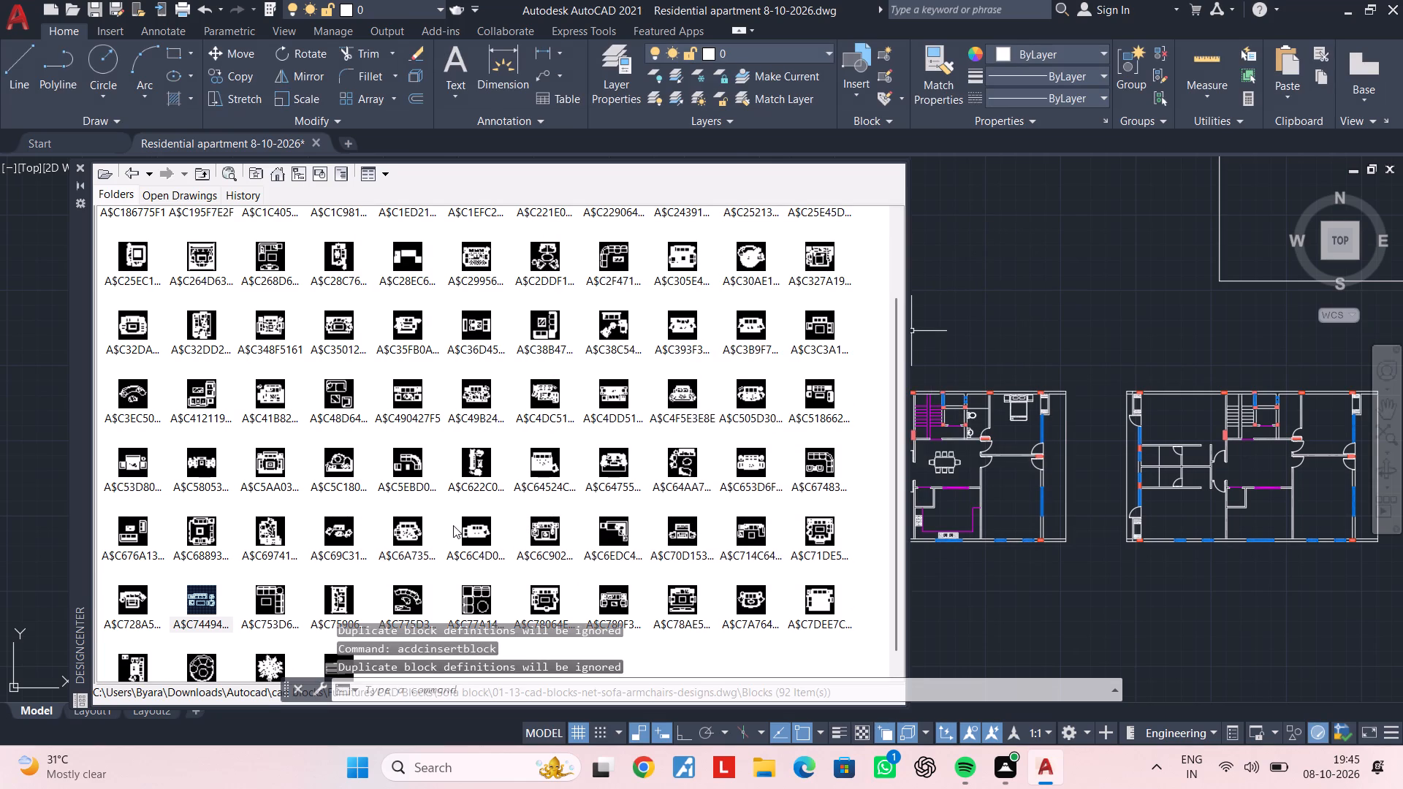
Preview the sofa set blocks A$C78064EA7 and A$C78AE5658 without inserting them, and close DesignCenter.
scroll(453, 525, "down", 3)
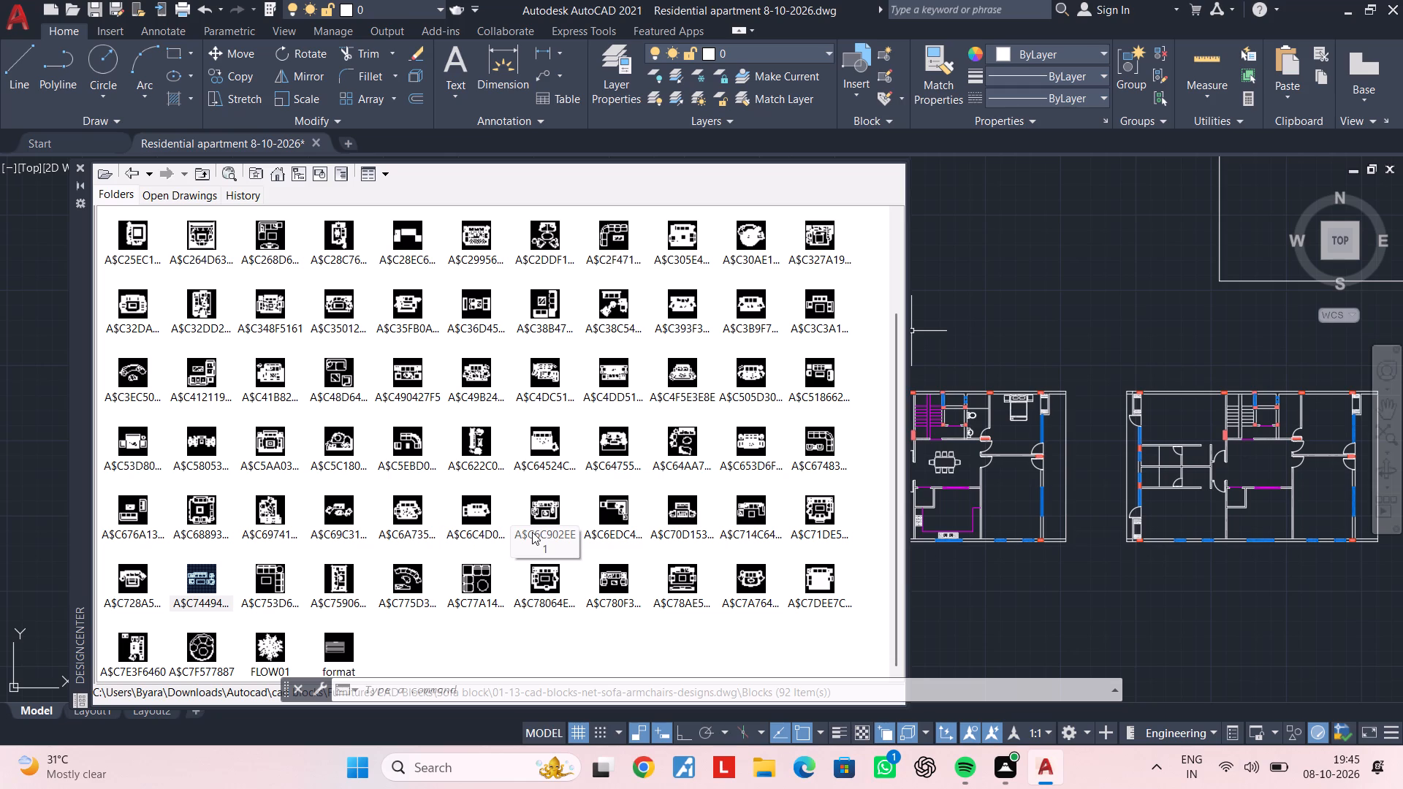
double_click(558, 585)
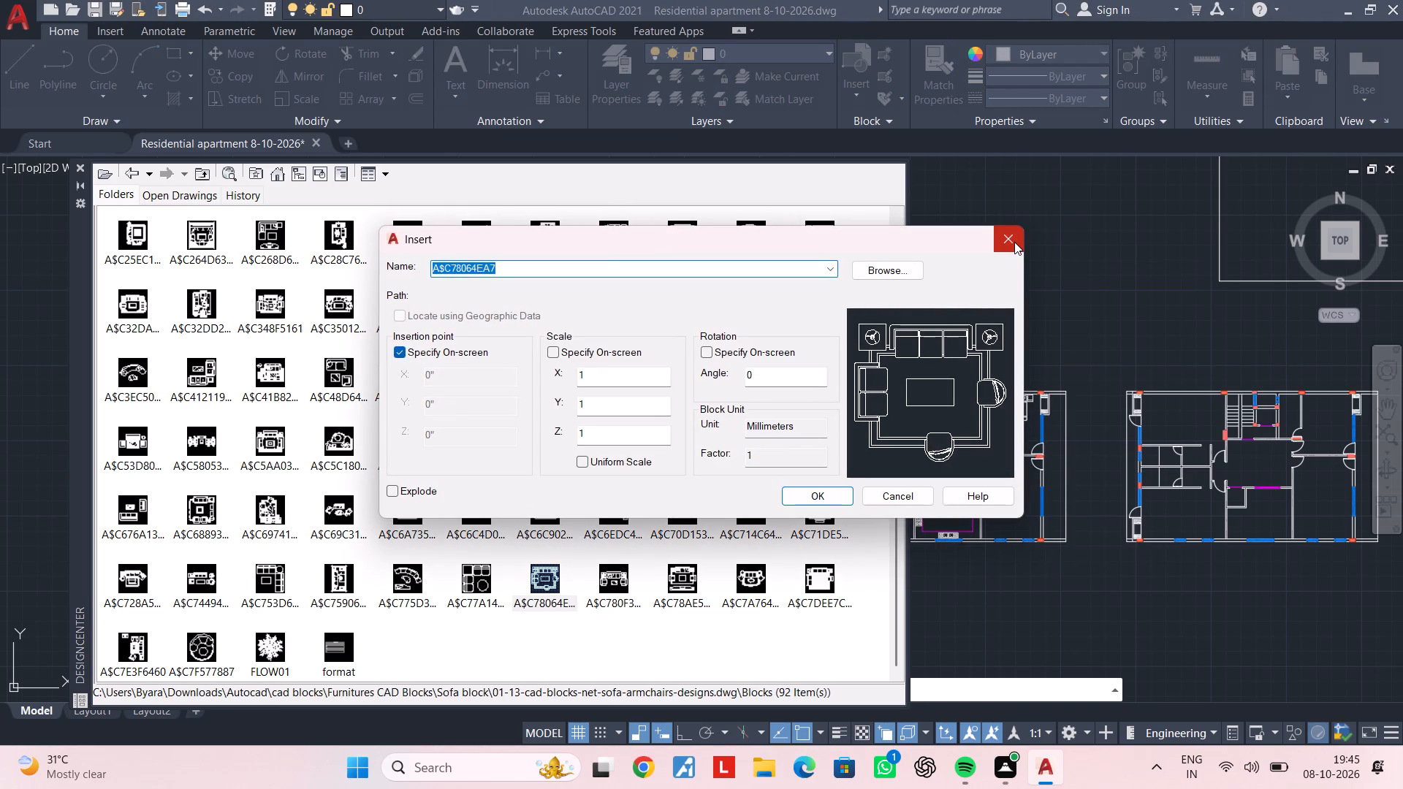
left_click(1014, 242)
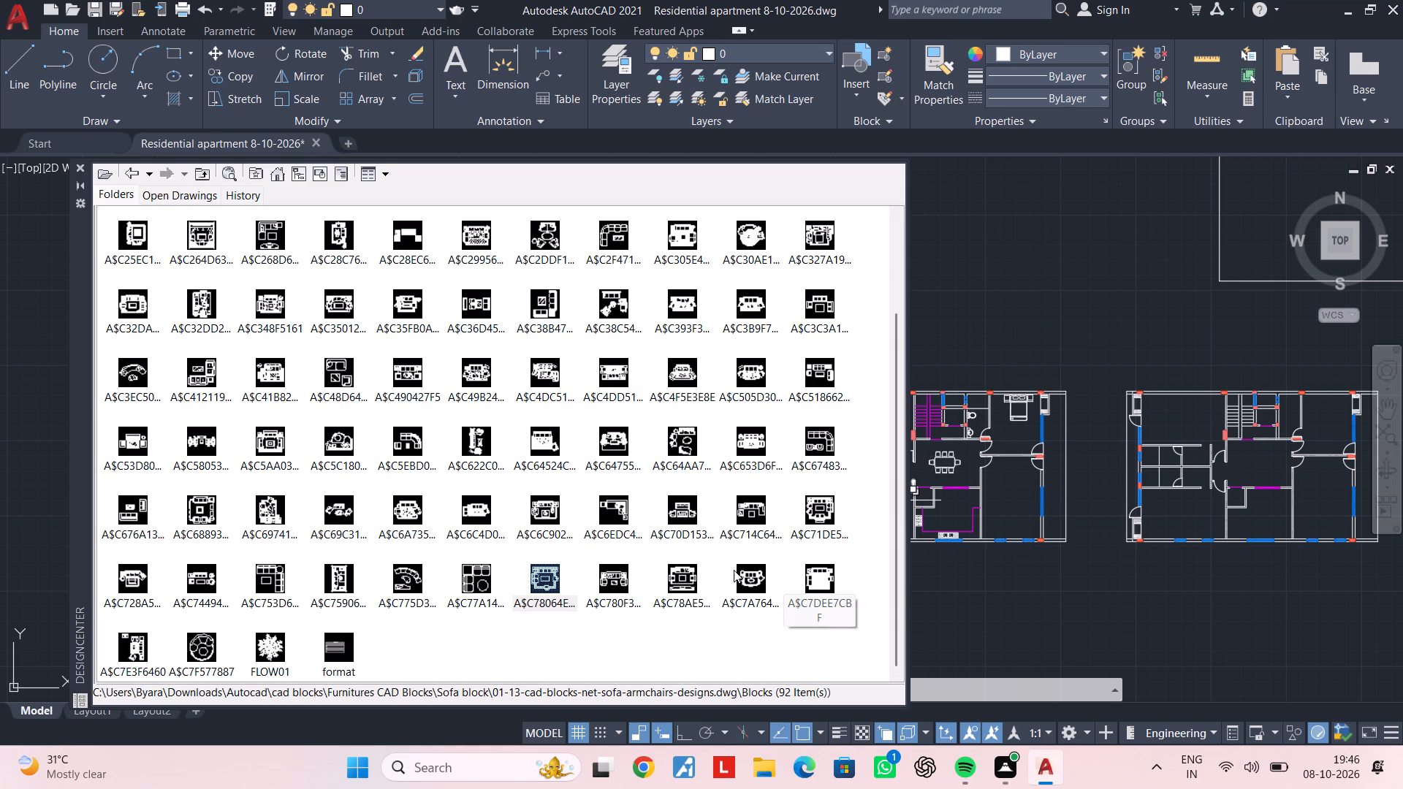
double_click(691, 568)
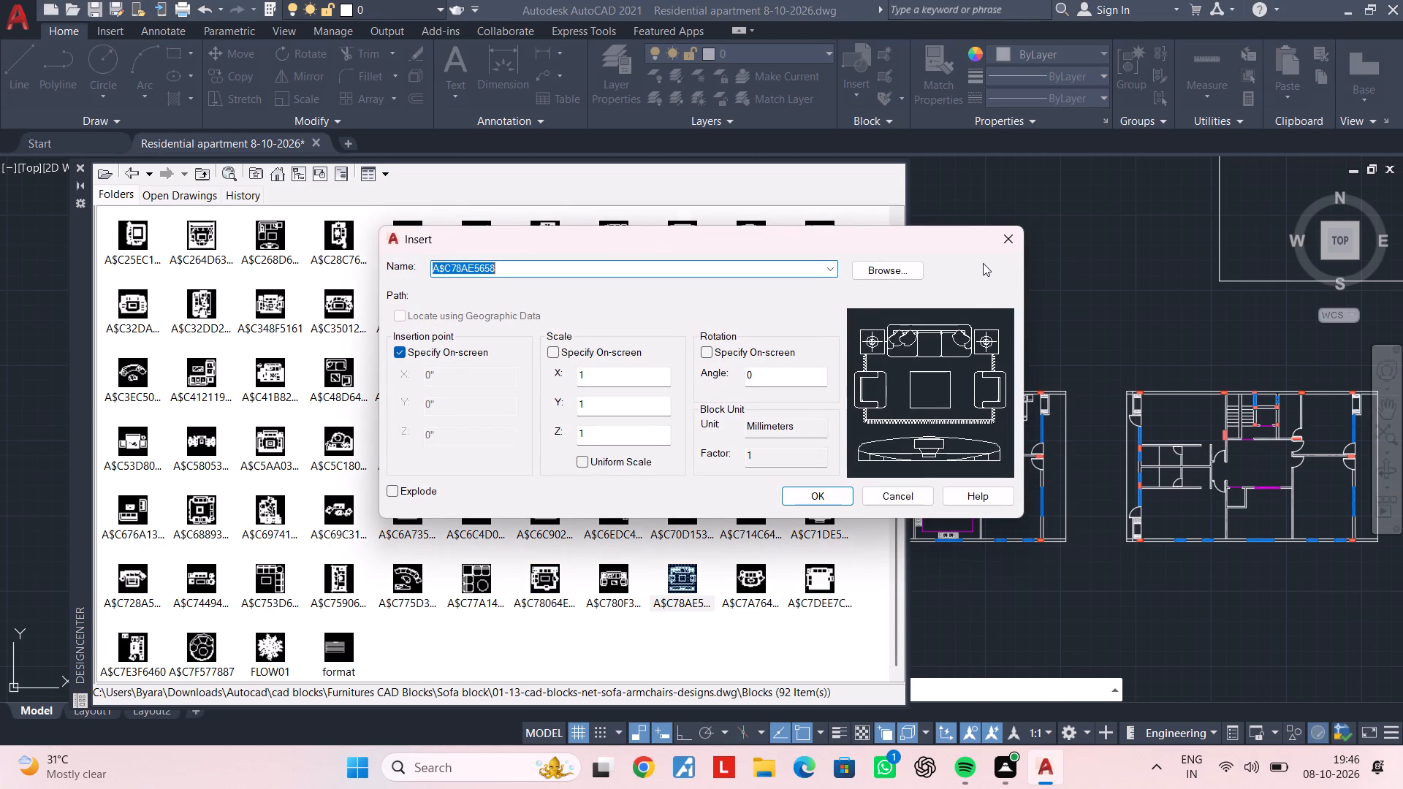
left_click(1004, 231)
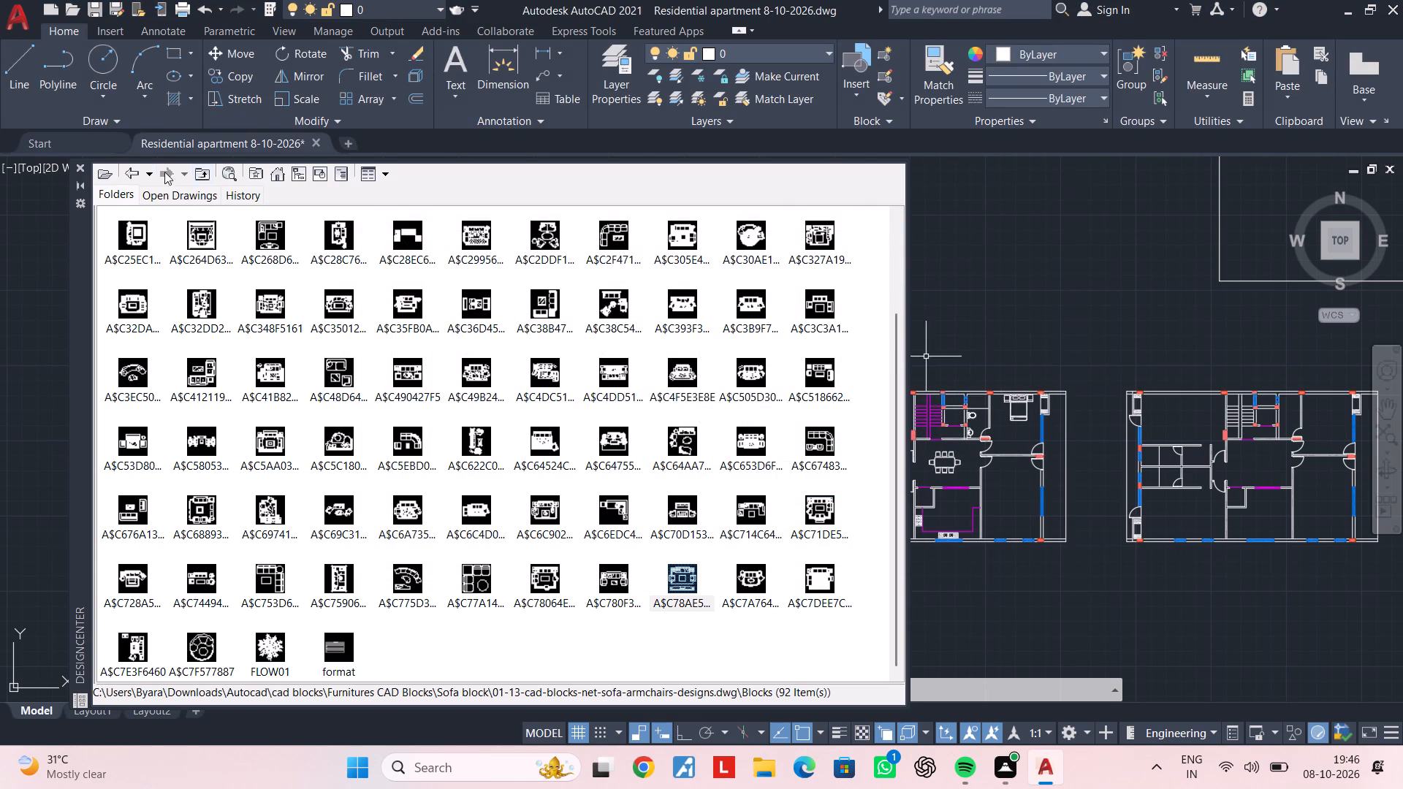
left_click(84, 166)
Scale down the oversized corner sofa set above the floor plans by eye to well under half its size.
scroll(1024, 371, "down", 3)
middle_click_drag(1034, 372, 936, 451)
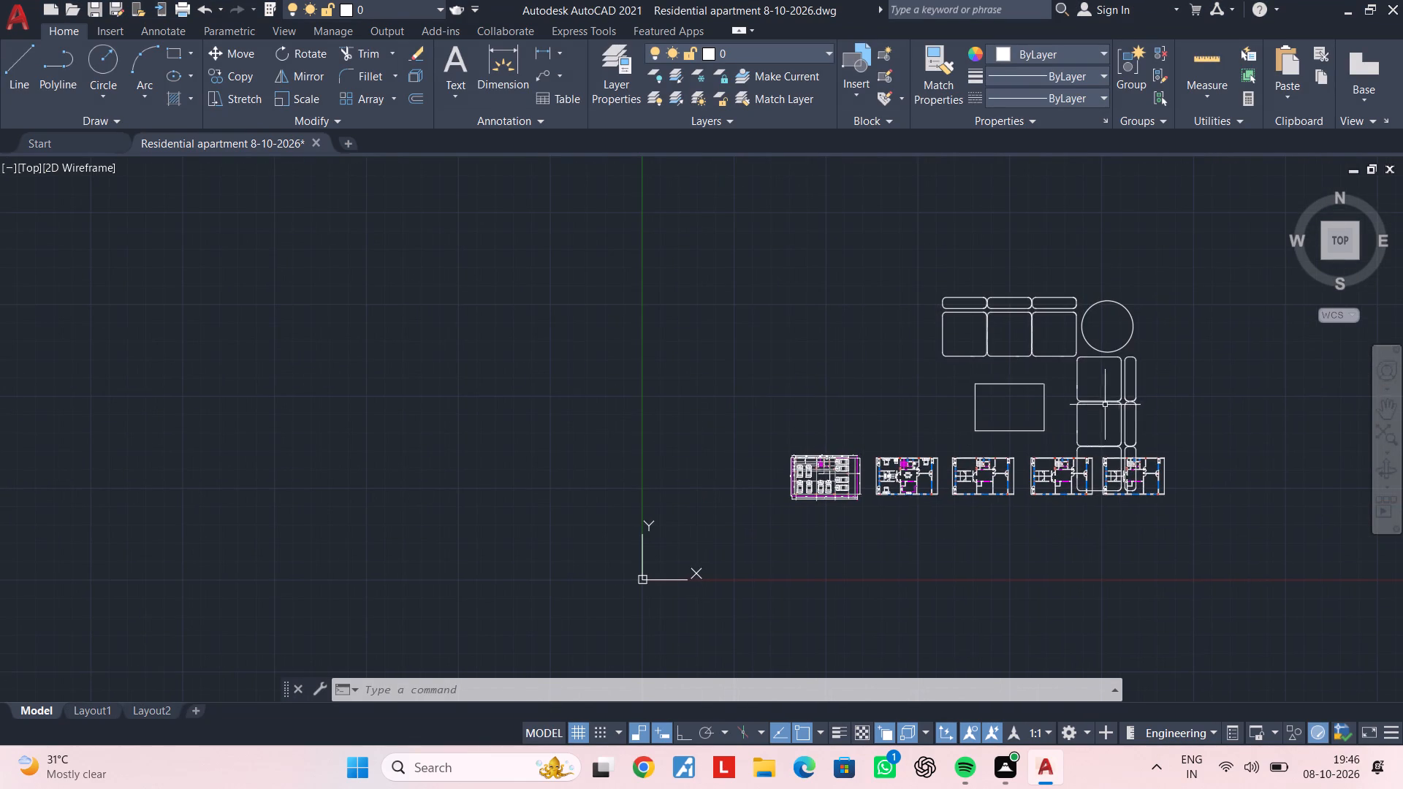
left_click(1106, 399)
type("sc")
key("space")
left_click(1106, 389)
scroll(1060, 385, "up", 2)
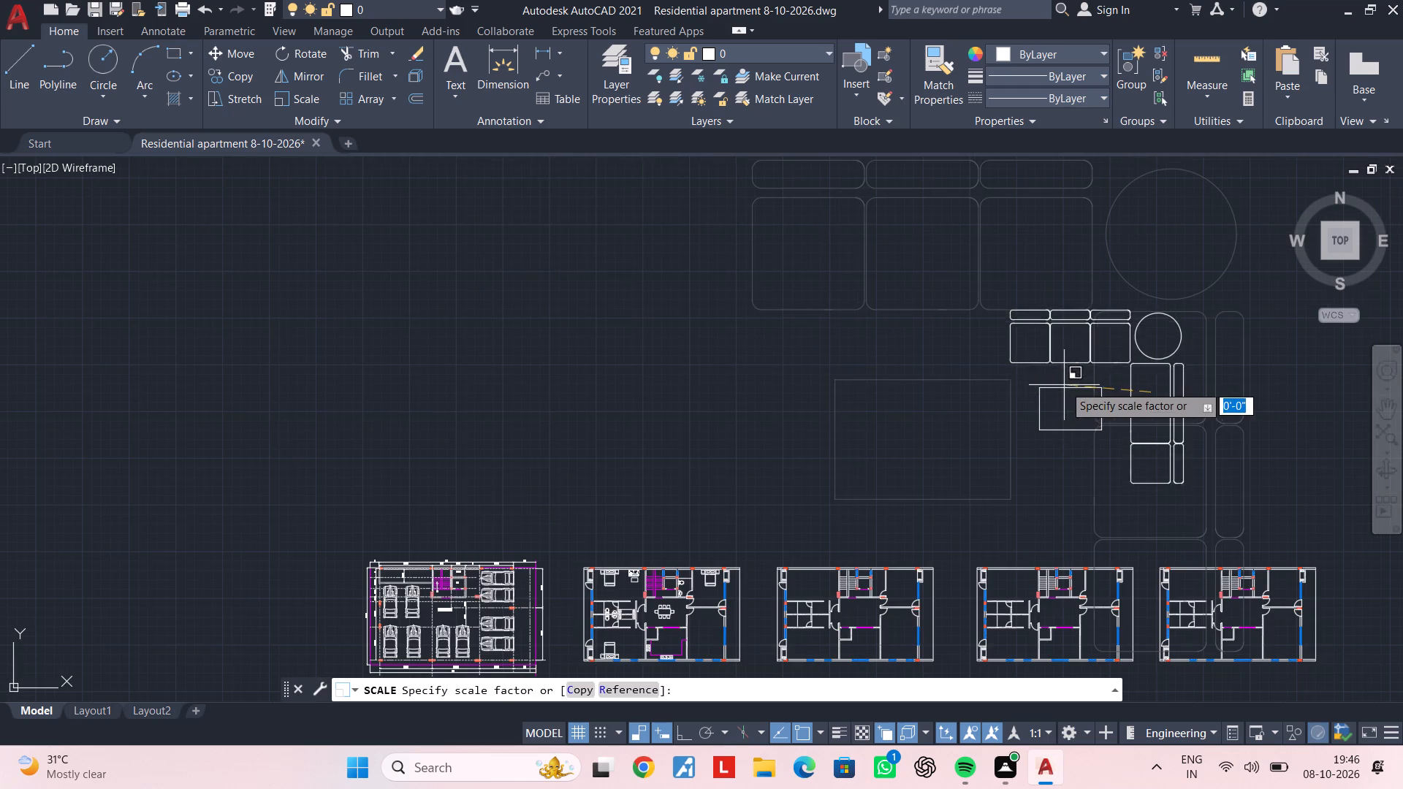
left_click(1132, 408)
scroll(1138, 409, "up", 2)
middle_click_drag(1119, 426, 1070, 464)
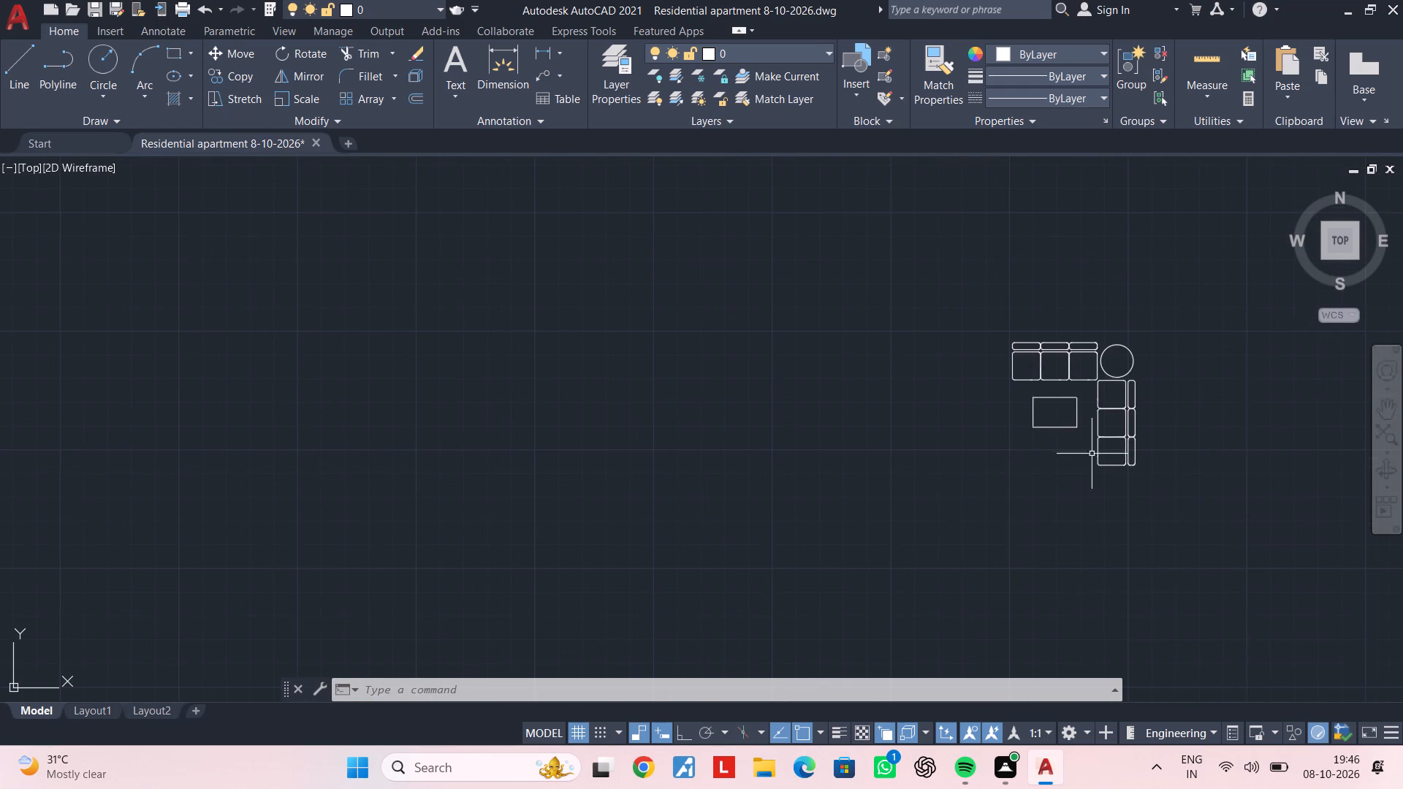
key("Escape")
key("Escape")
key("Escape")
Rotate the corner sofa set 180° with Ortho on, so its round table sits at the southwest corner.
left_click(1107, 438)
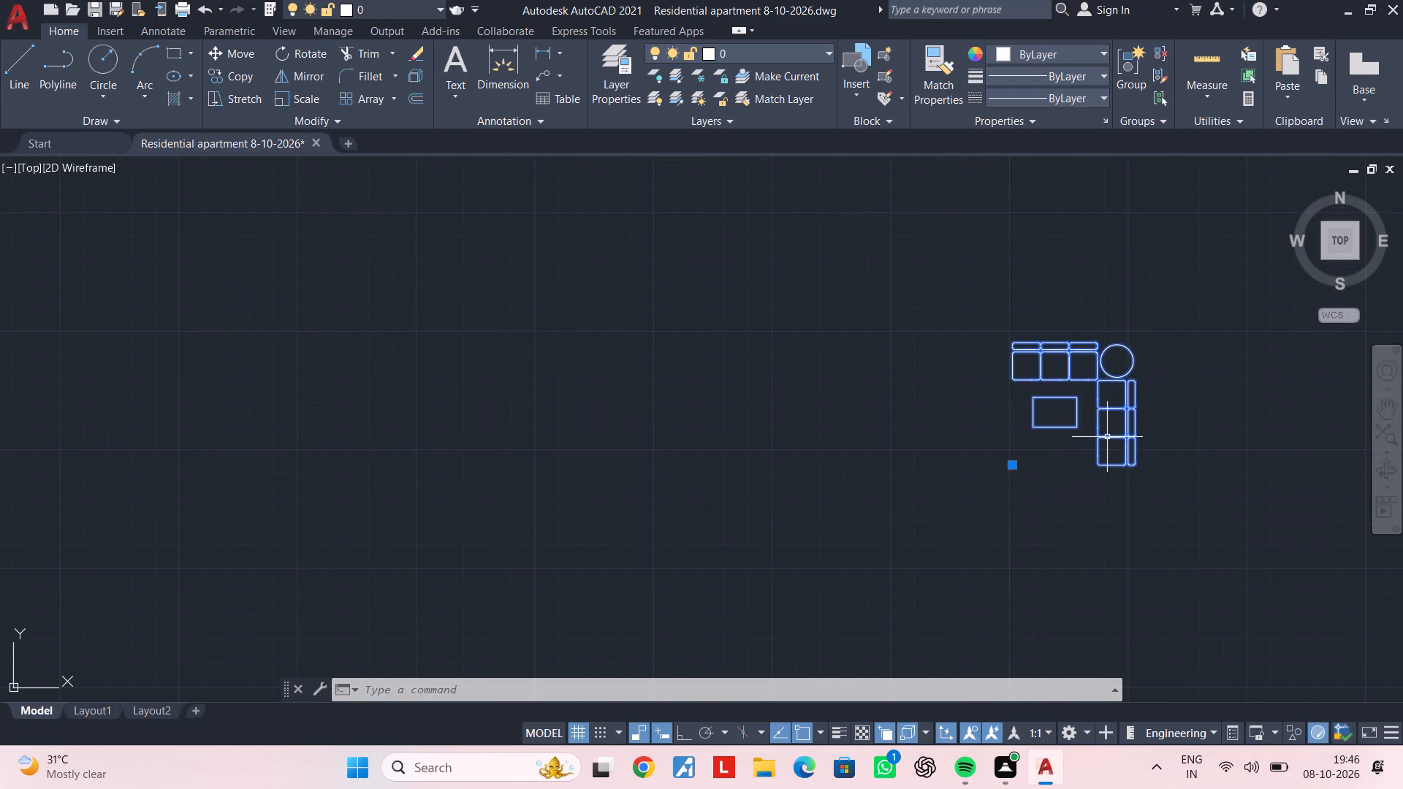
type("ro")
key("space")
left_click(1163, 435)
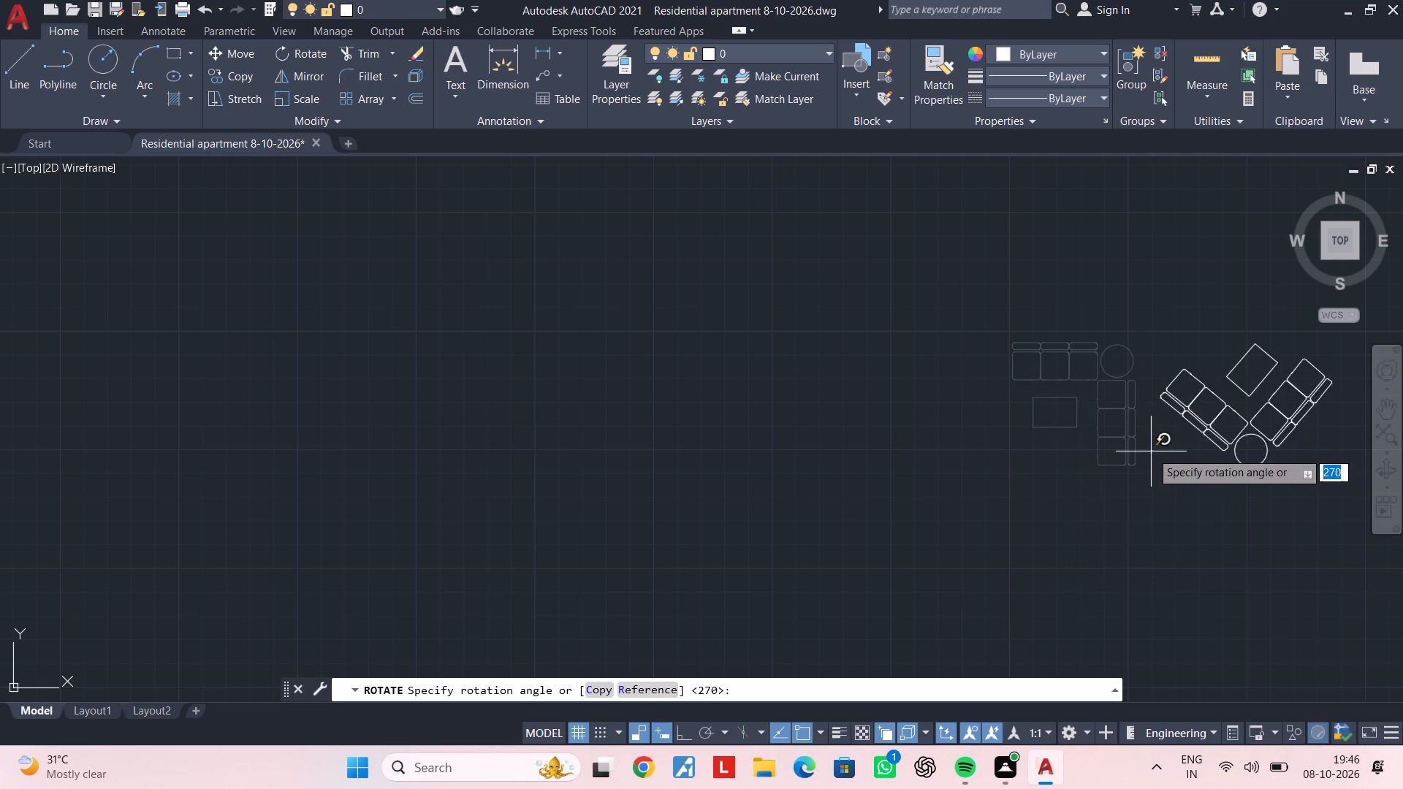
left_click(677, 730)
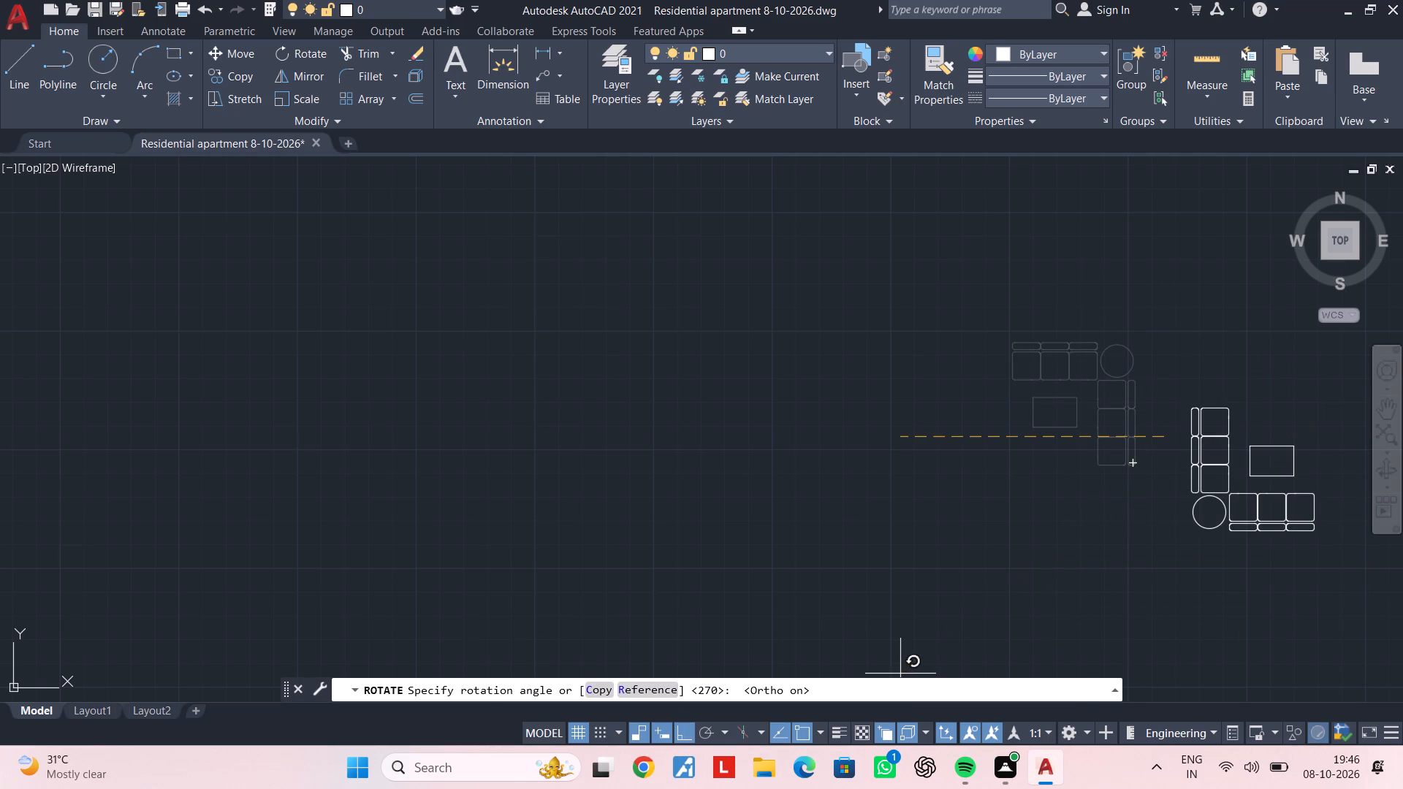
middle_click_drag(1017, 489, 745, 499)
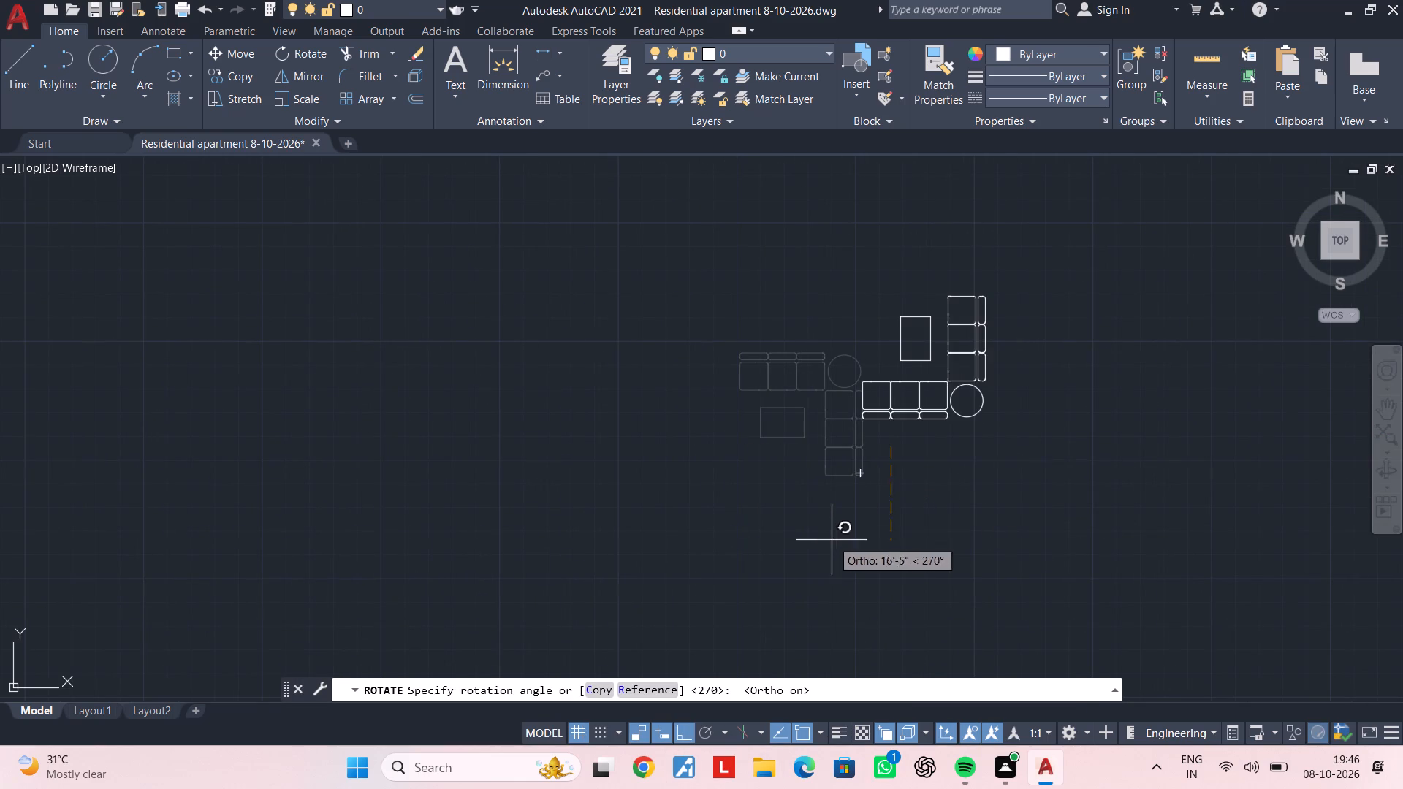
left_click(788, 445)
key("Escape")
middle_click_drag(1016, 511, 729, 489)
key("Escape")
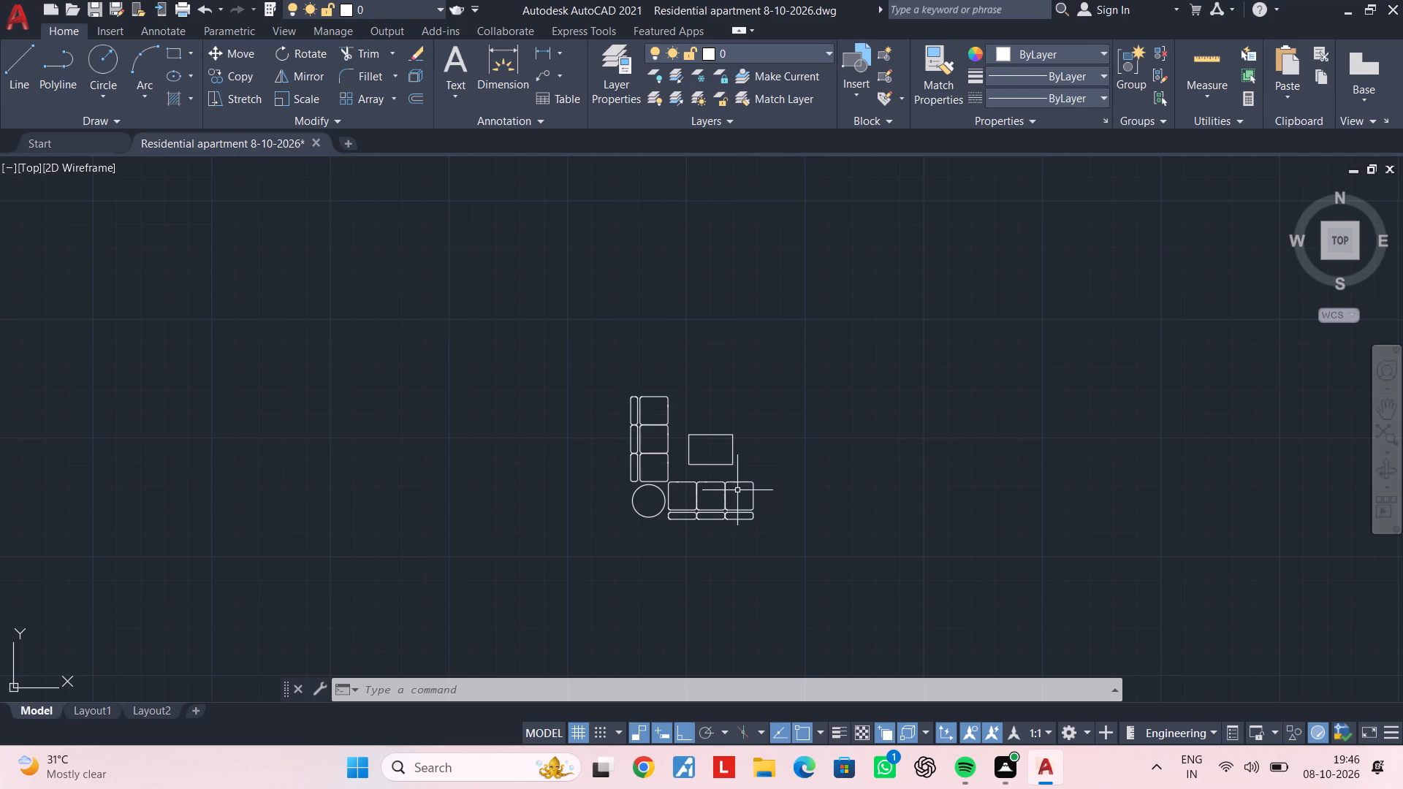
Copy the rotated corner sofa set into the southeast room of the furnished floor plan, beside the kitchen's east wall, with Ortho off.
left_click(734, 481)
type("co")
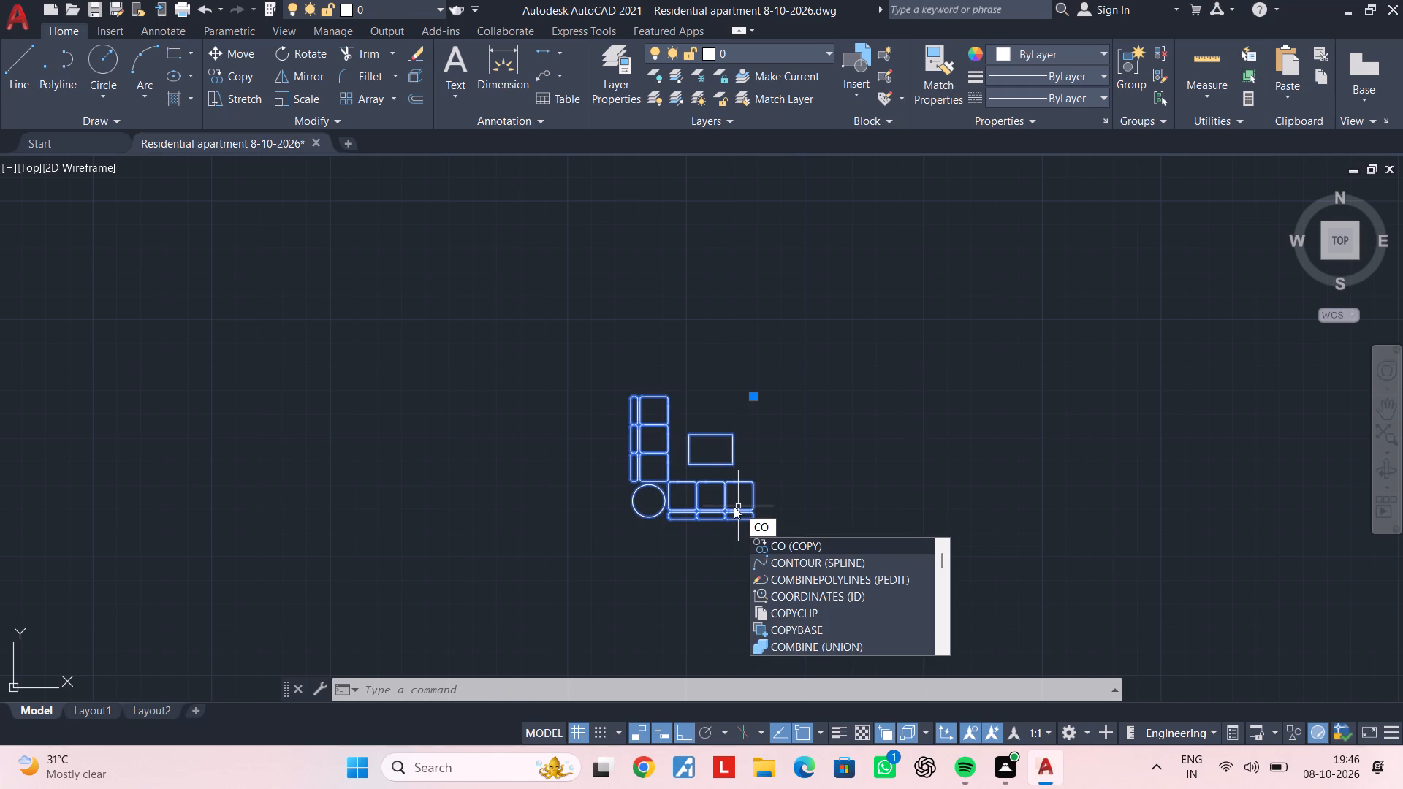
key("space")
left_click(719, 494)
scroll(684, 554, "down", 2)
middle_click_drag(689, 552, 802, 328)
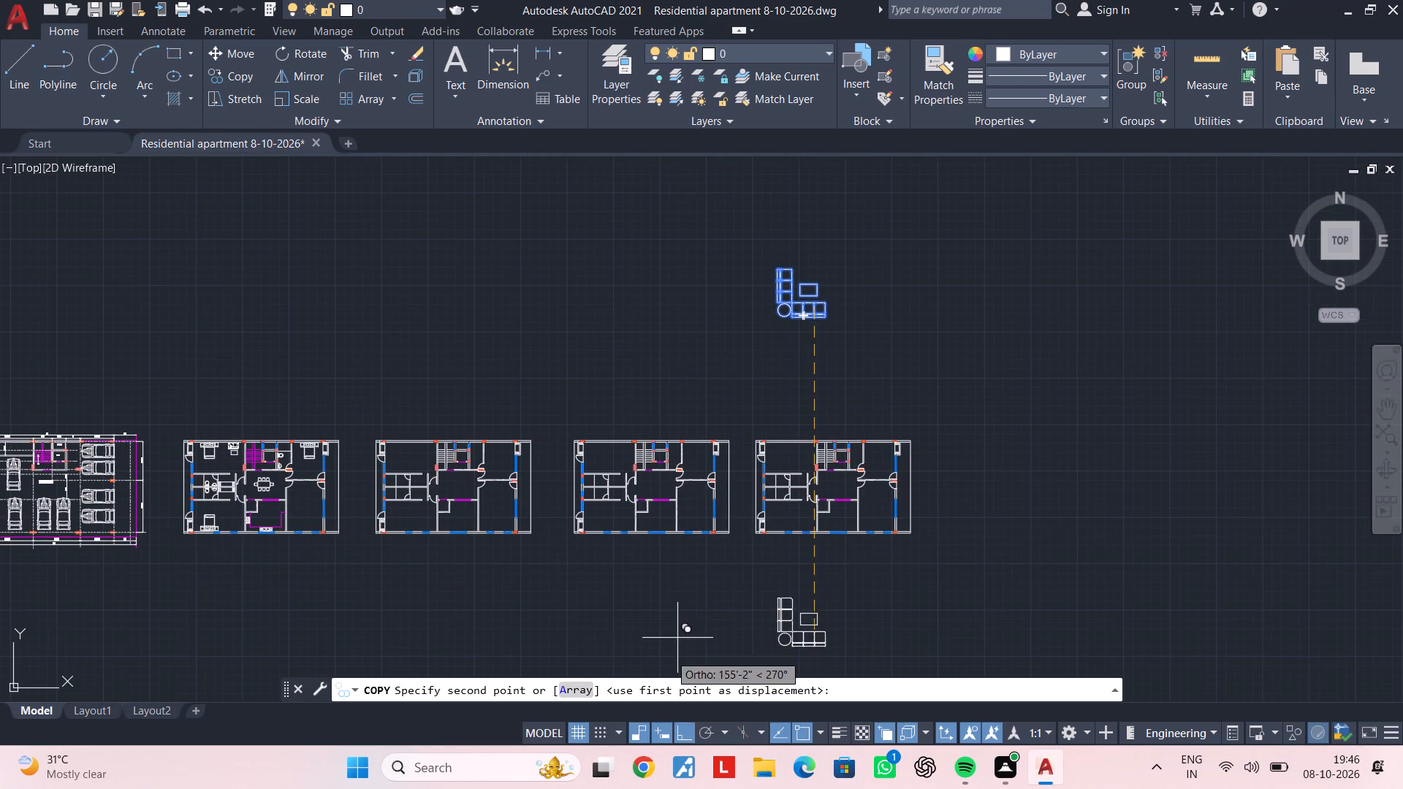
left_click(689, 725)
middle_click_drag(370, 576, 1024, 566)
scroll(920, 517, "up", 3)
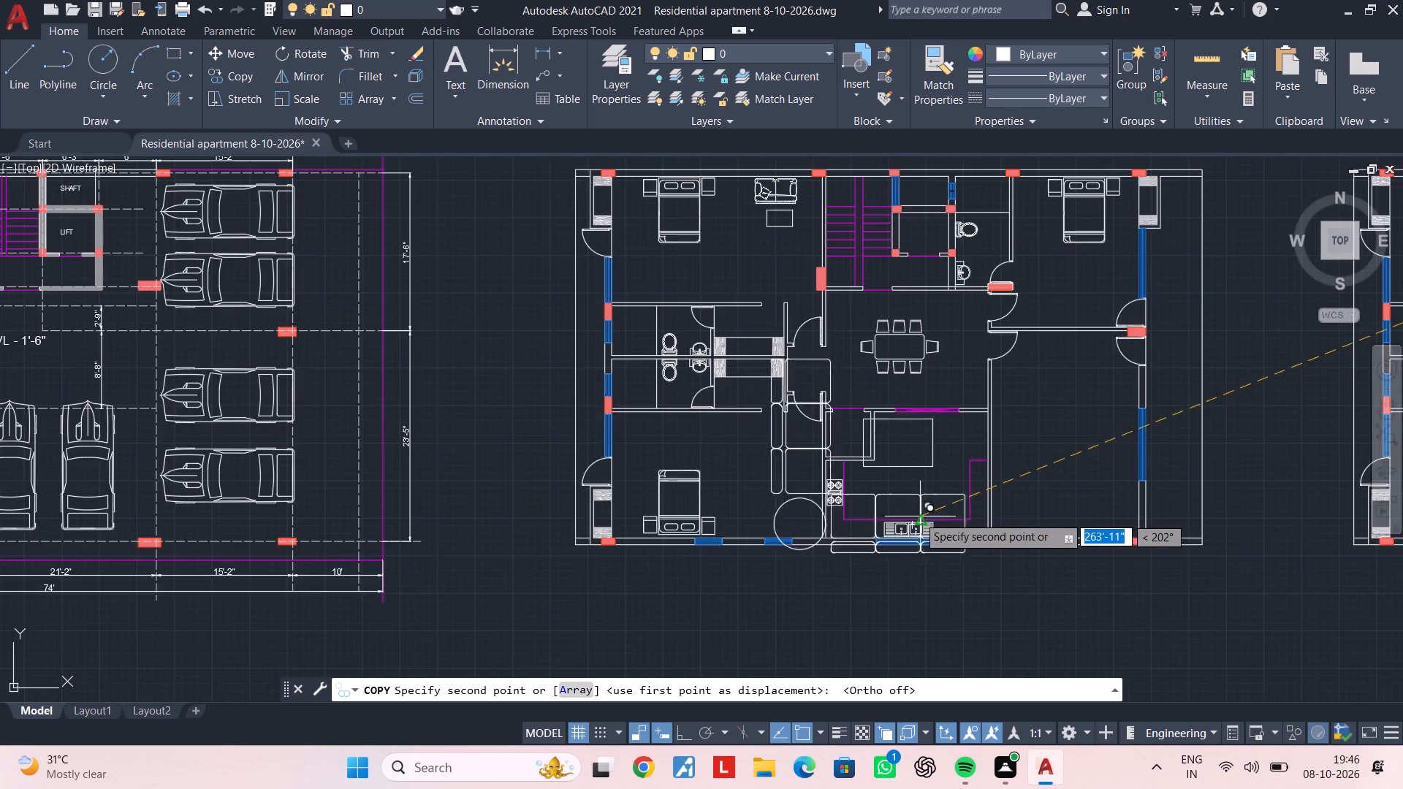
scroll(937, 465, "up", 1)
middle_click_drag(784, 508, 688, 523)
middle_click_drag(1033, 503, 890, 504)
scroll(947, 503, "up", 2)
scroll(1000, 508, "down", 2)
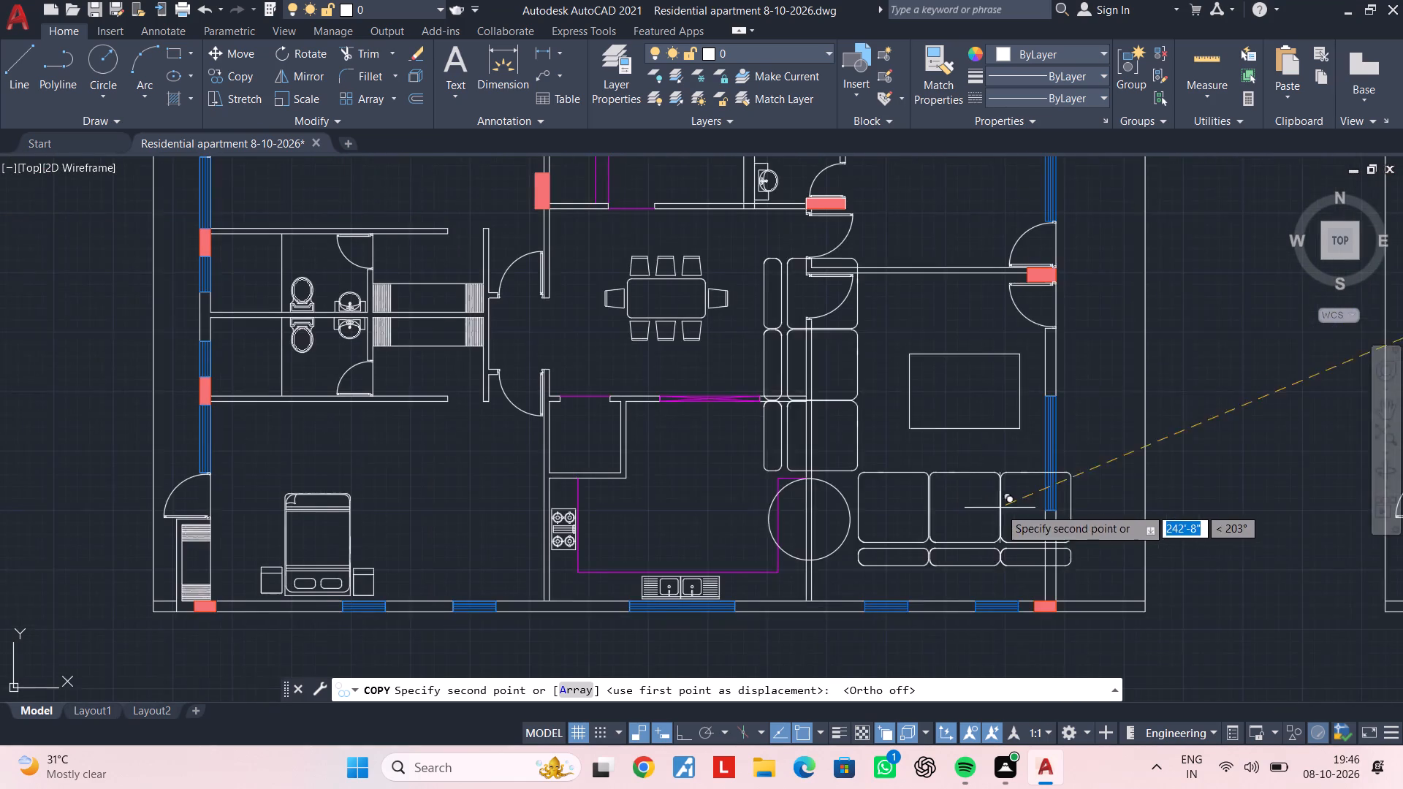
middle_click_drag(1000, 508, 906, 507)
left_click(967, 545)
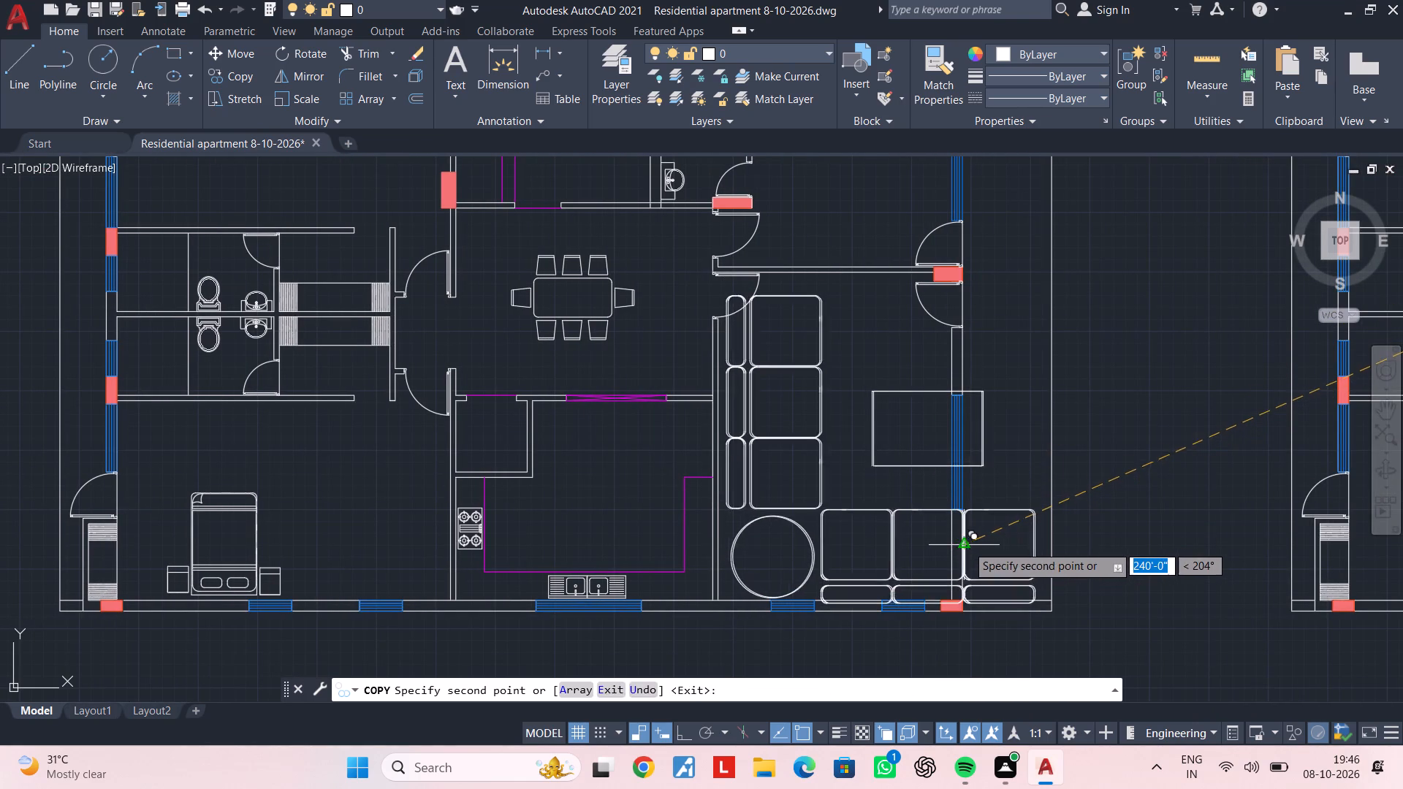
key("Escape")
key("Escape")
Scale down the copied sofa set by eye from beside the kitchen's east wall so it fits inside the southeast room.
left_click(813, 546)
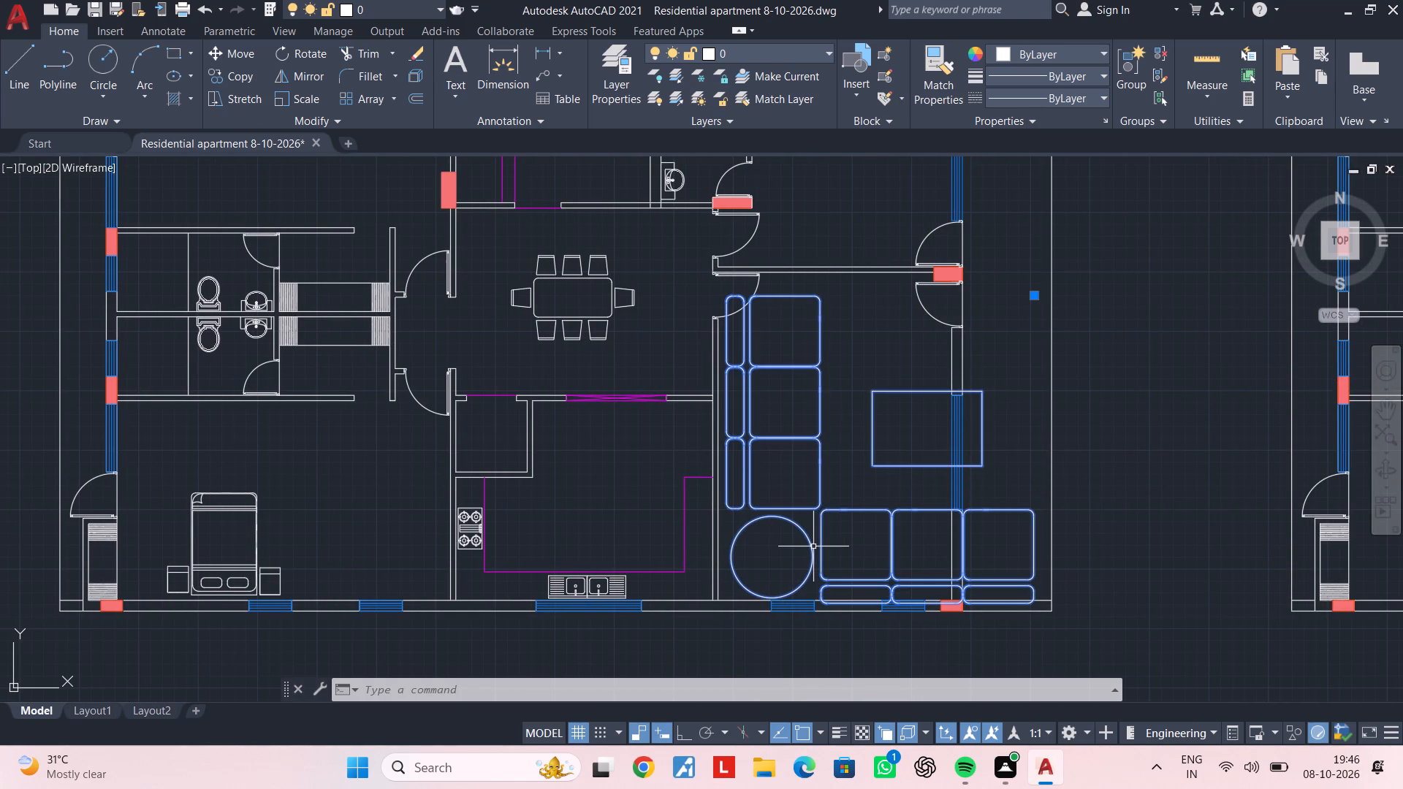
type("sc")
key("space")
scroll(737, 511, "up", 2)
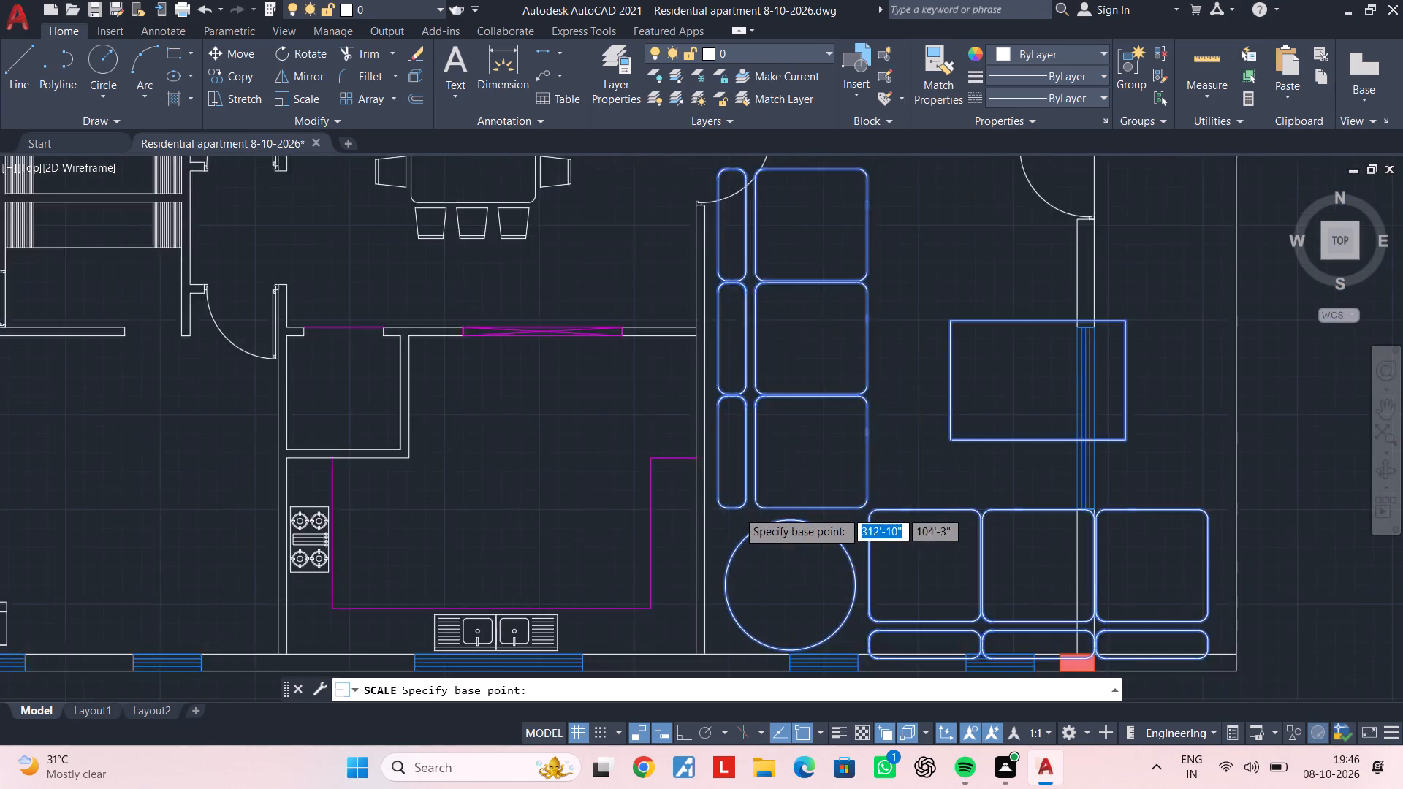
left_click(707, 478)
scroll(778, 490, "up", 2)
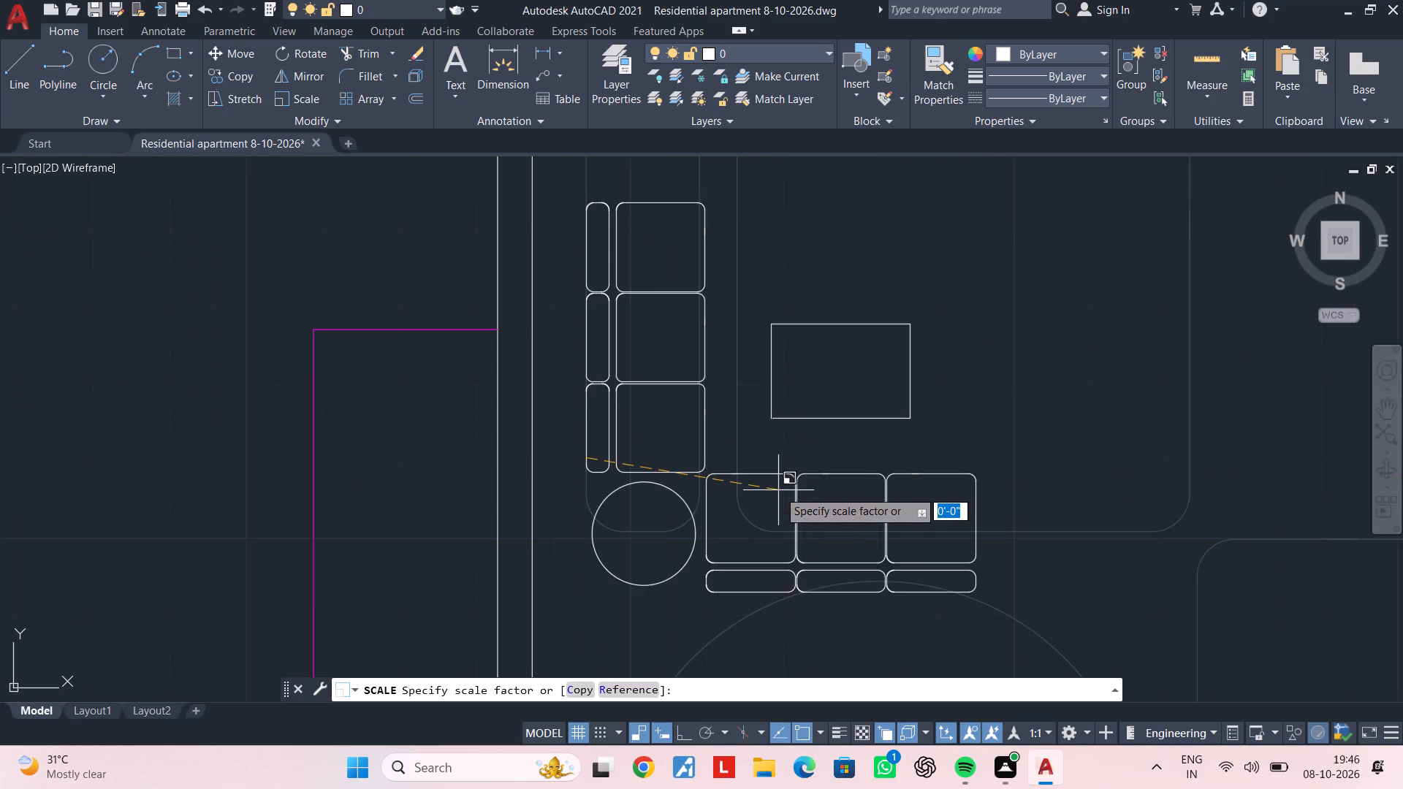
scroll(783, 490, "down", 2)
middle_click_drag(799, 490, 805, 400)
scroll(836, 431, "down", 1)
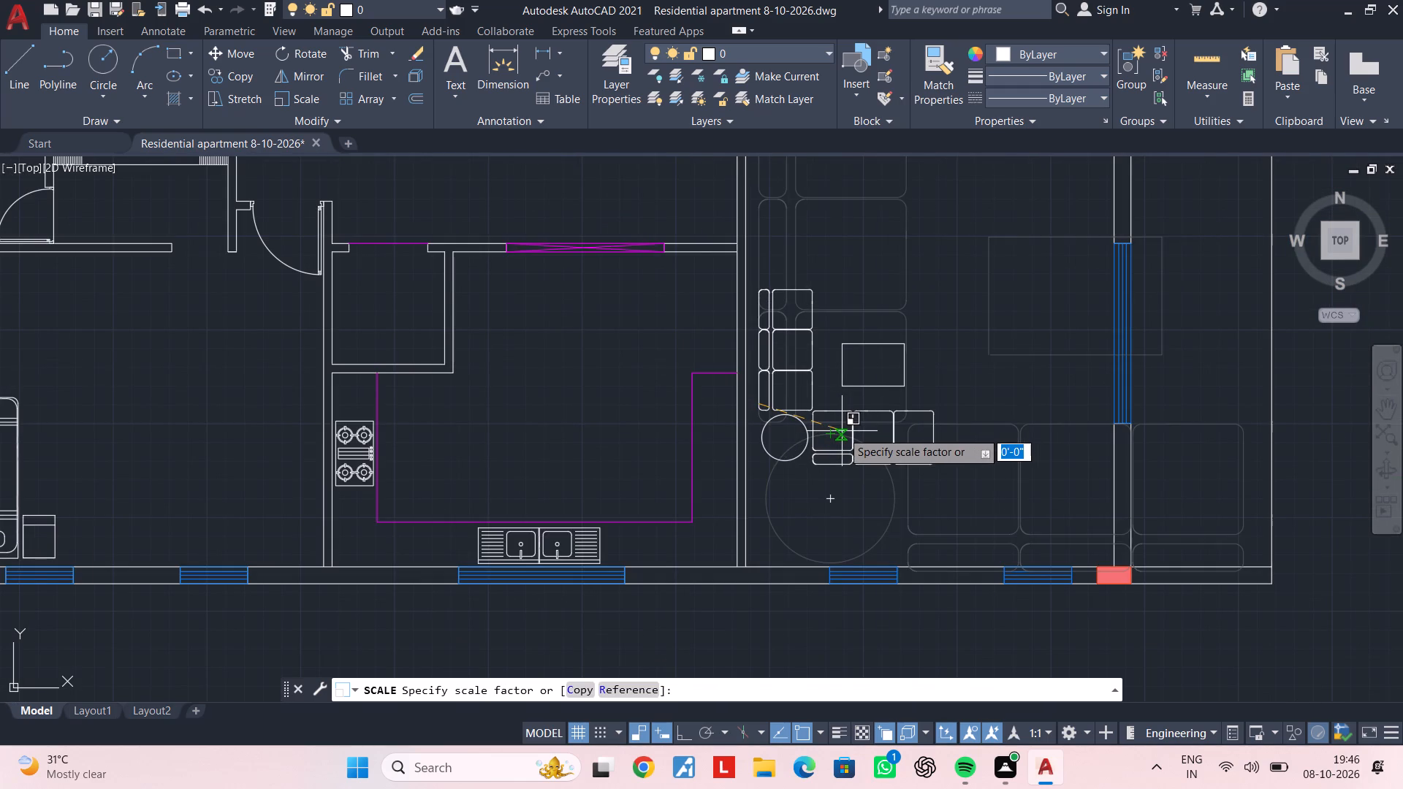
left_click(842, 431)
key("Escape")
Move the sofa set about 4' south into the room's southwest corner, just clear of the kitchen and south walls.
left_click(828, 441)
left_click(820, 445)
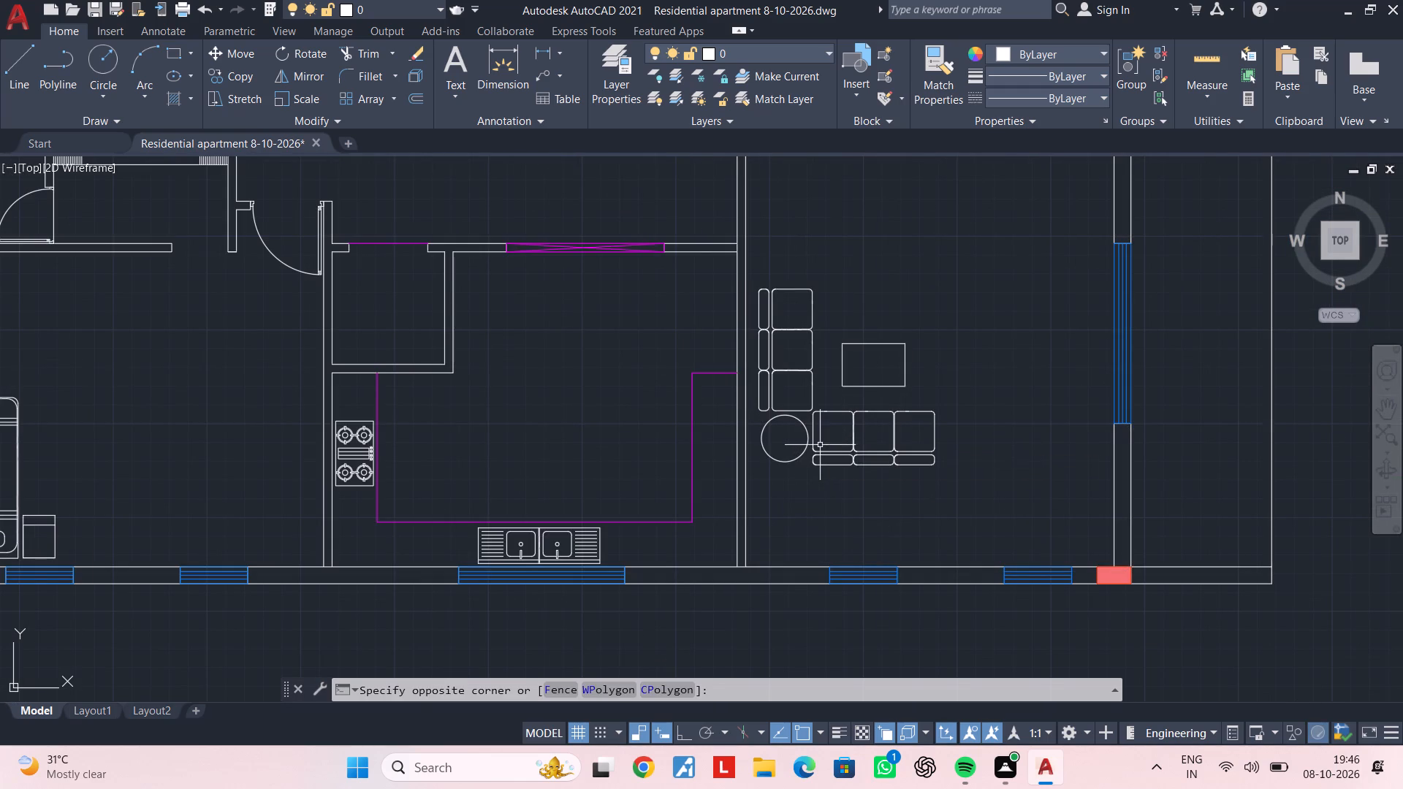
left_click(813, 449)
type("m")
key("space")
left_click(807, 426)
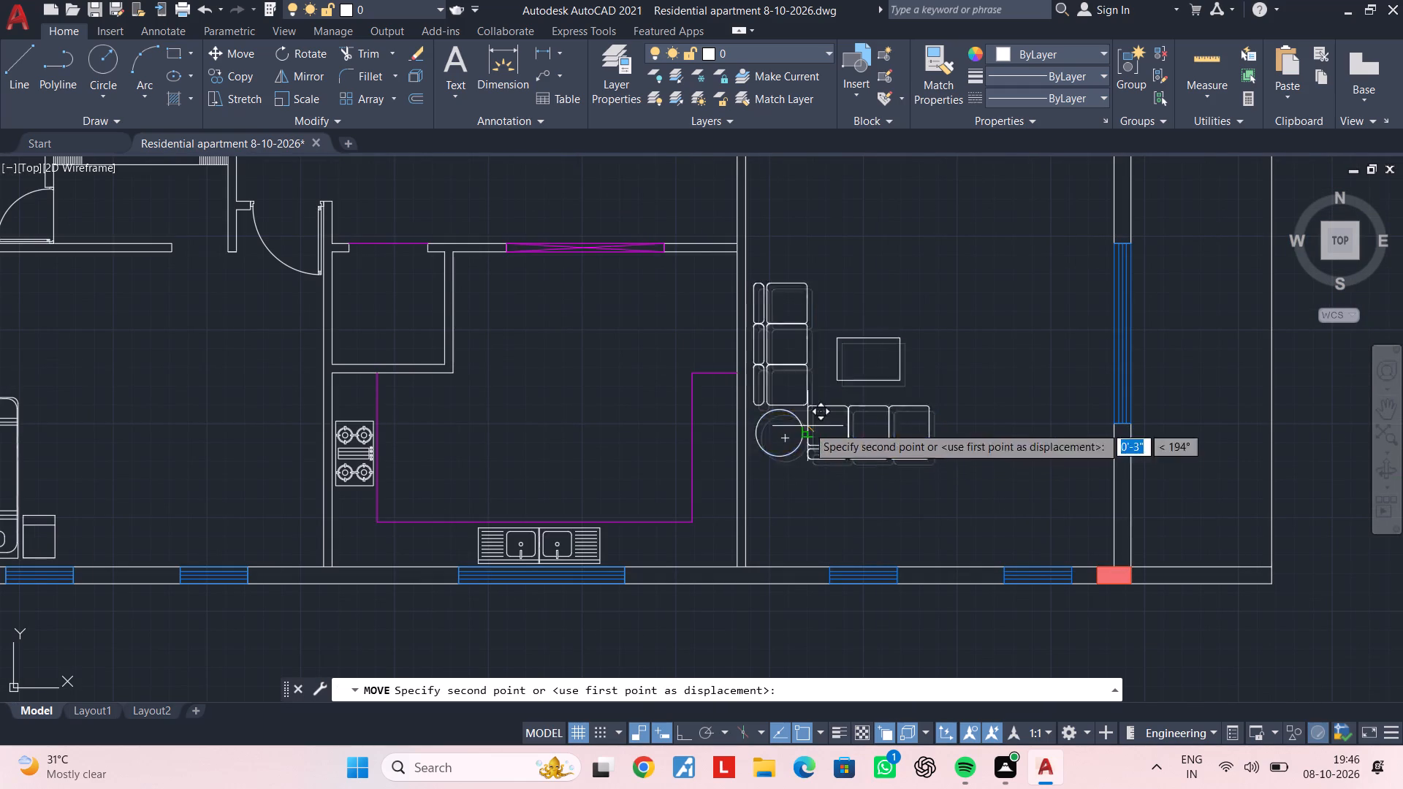
scroll(812, 525, "up", 1)
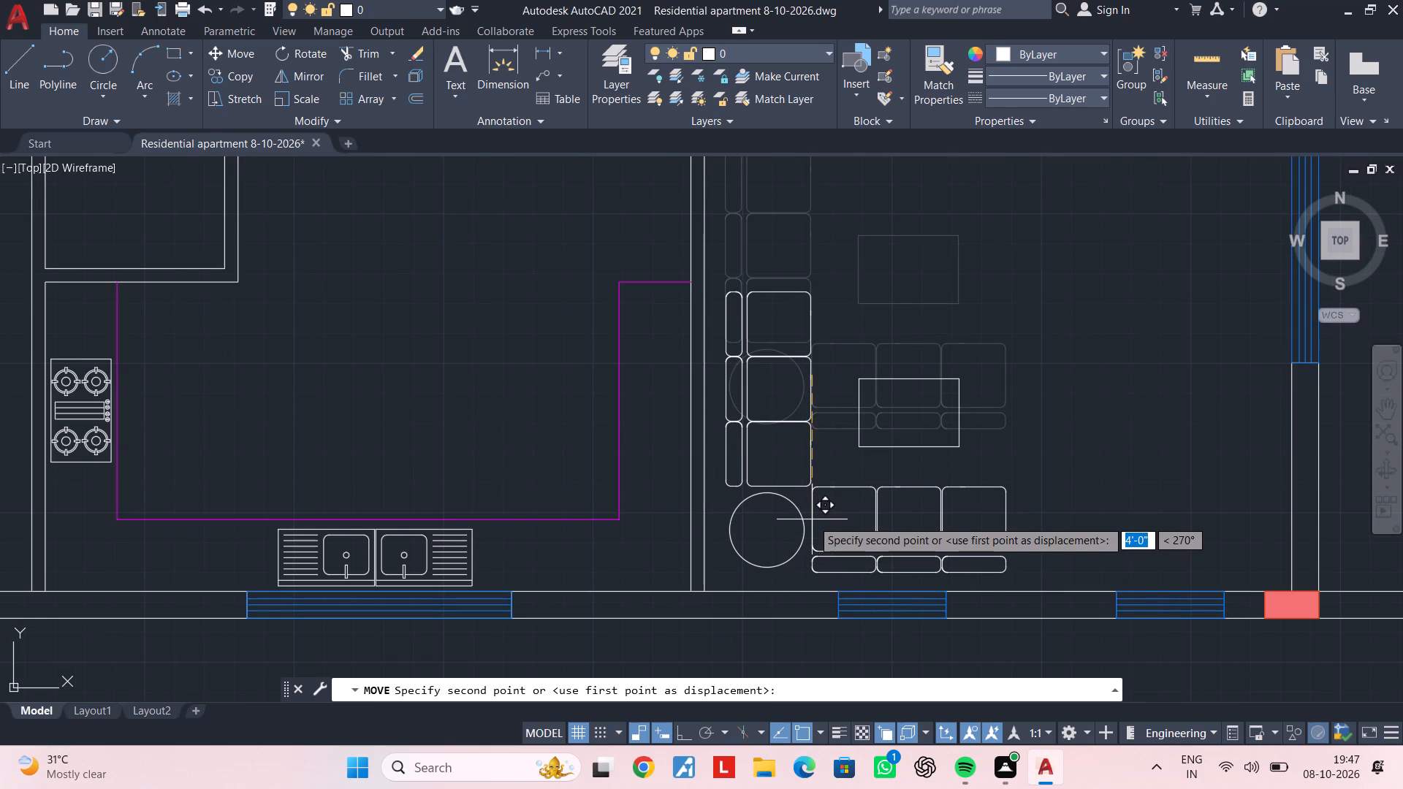
left_click(812, 519)
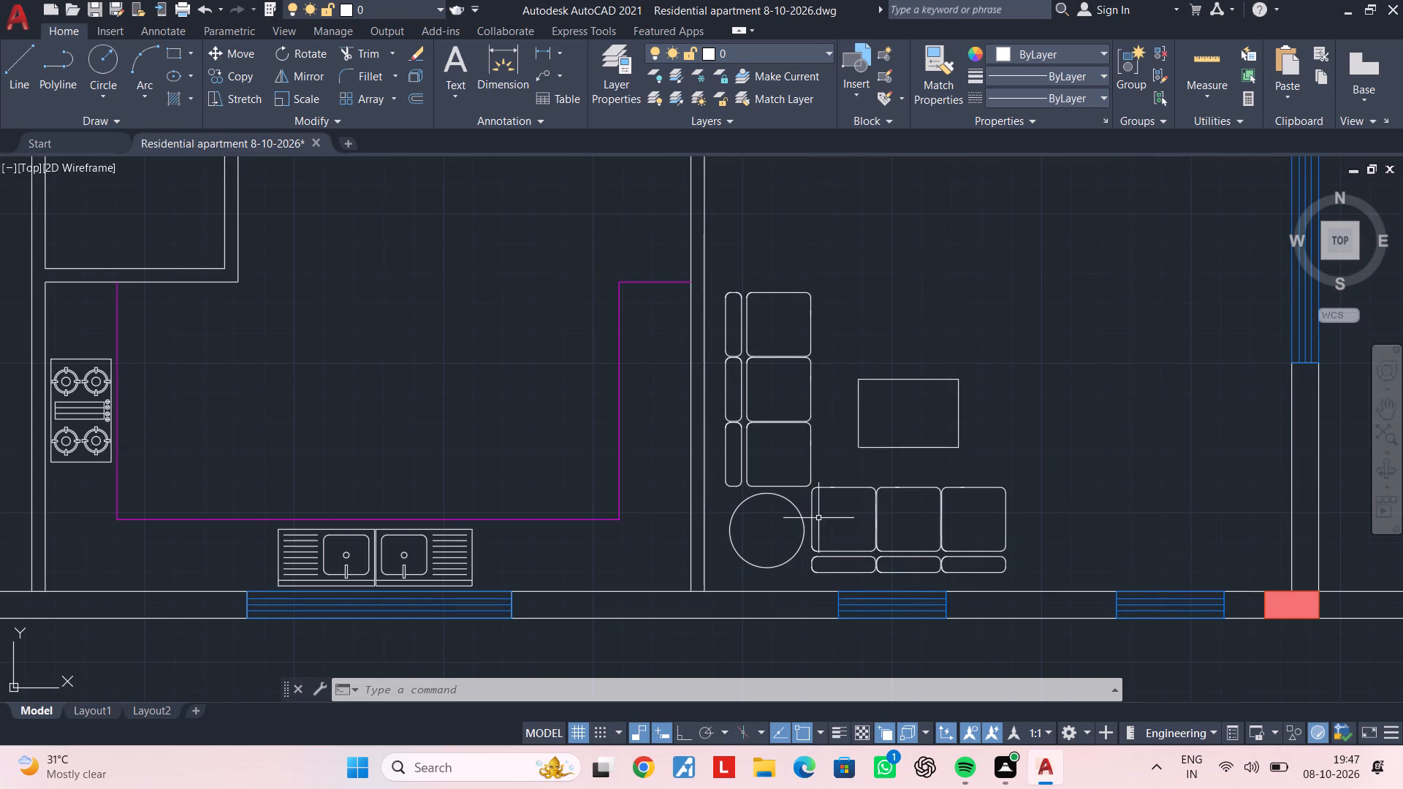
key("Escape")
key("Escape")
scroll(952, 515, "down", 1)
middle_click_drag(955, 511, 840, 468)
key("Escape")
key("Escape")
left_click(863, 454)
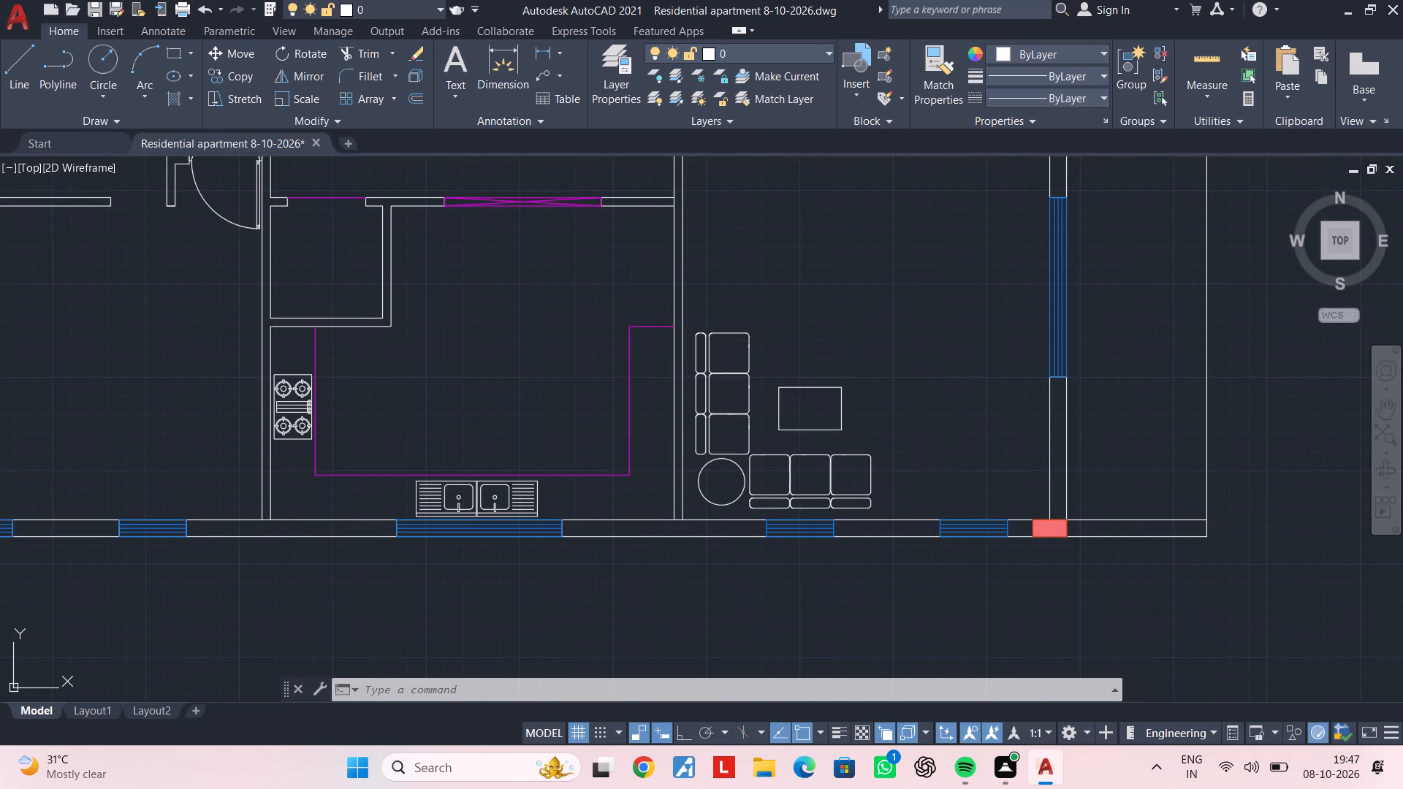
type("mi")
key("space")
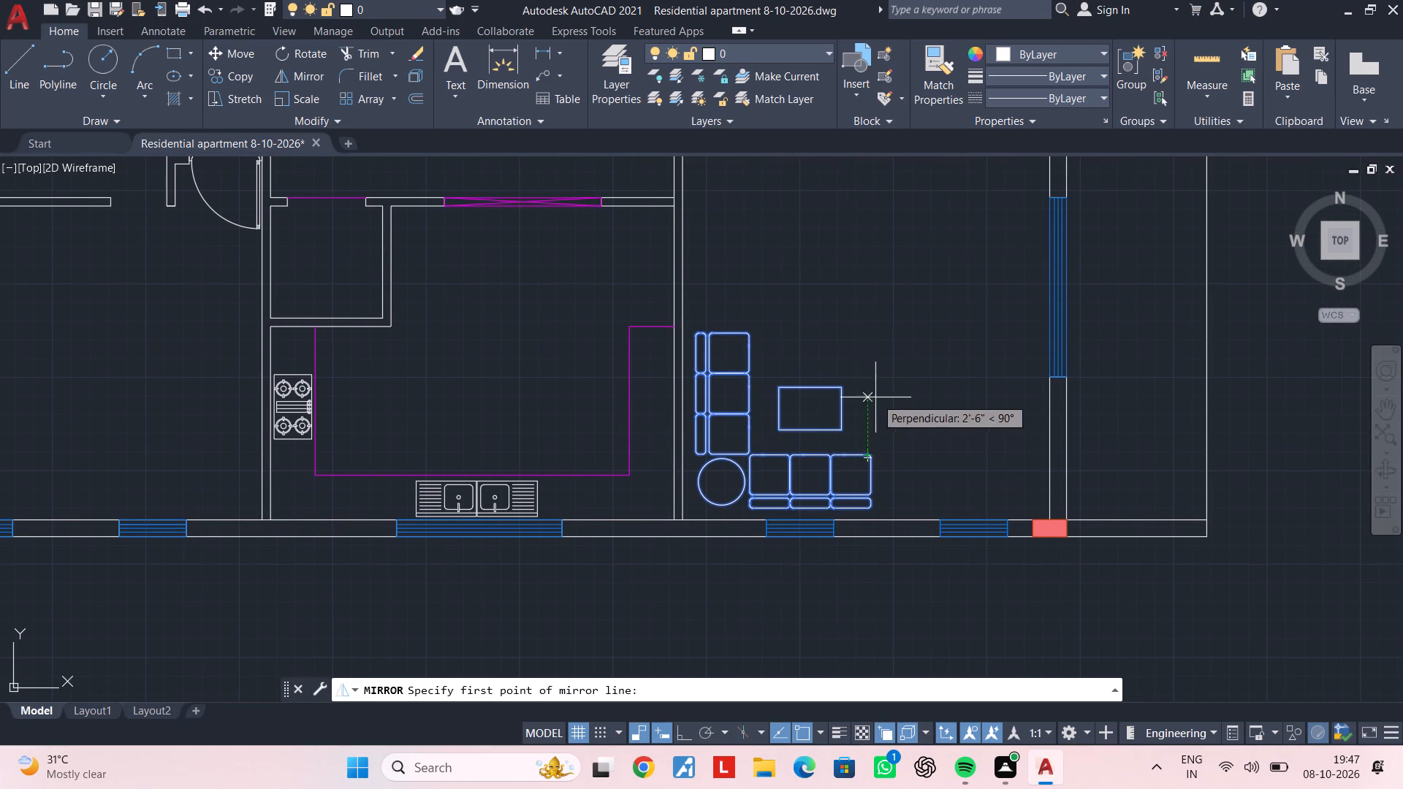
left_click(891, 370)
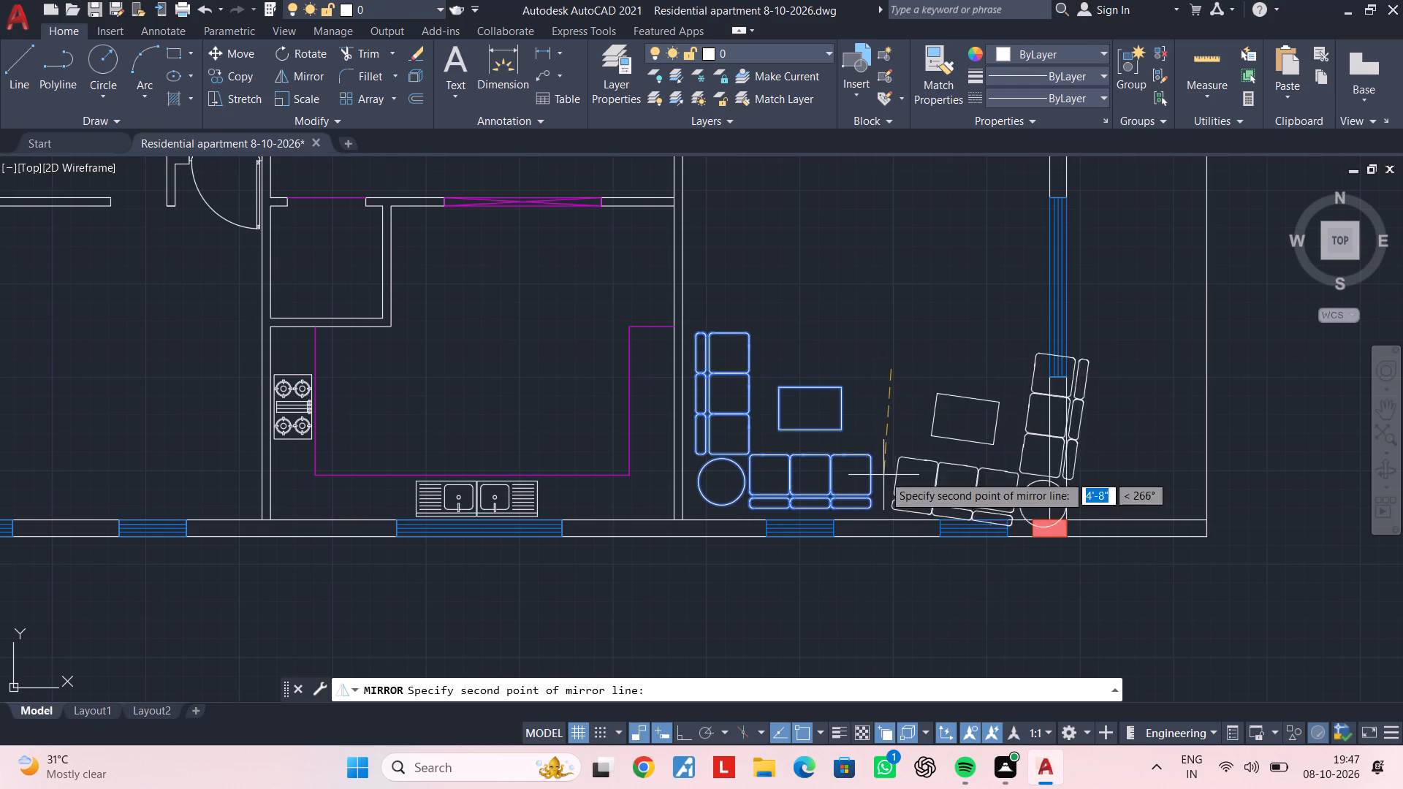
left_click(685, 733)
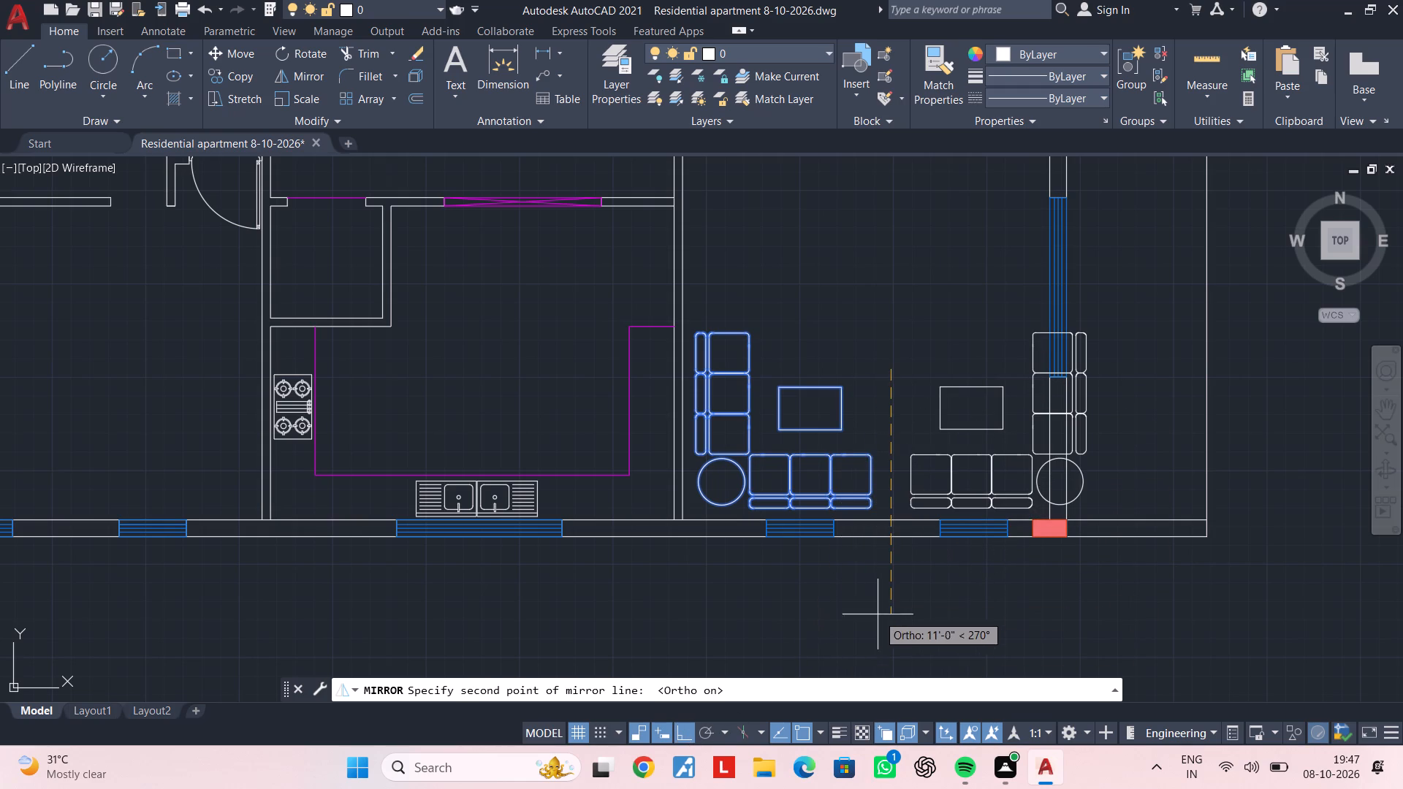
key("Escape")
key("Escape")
Scale down the corner sofa set by eye to about three quarters of its size, from its west sofa's back edge.
left_click(867, 494)
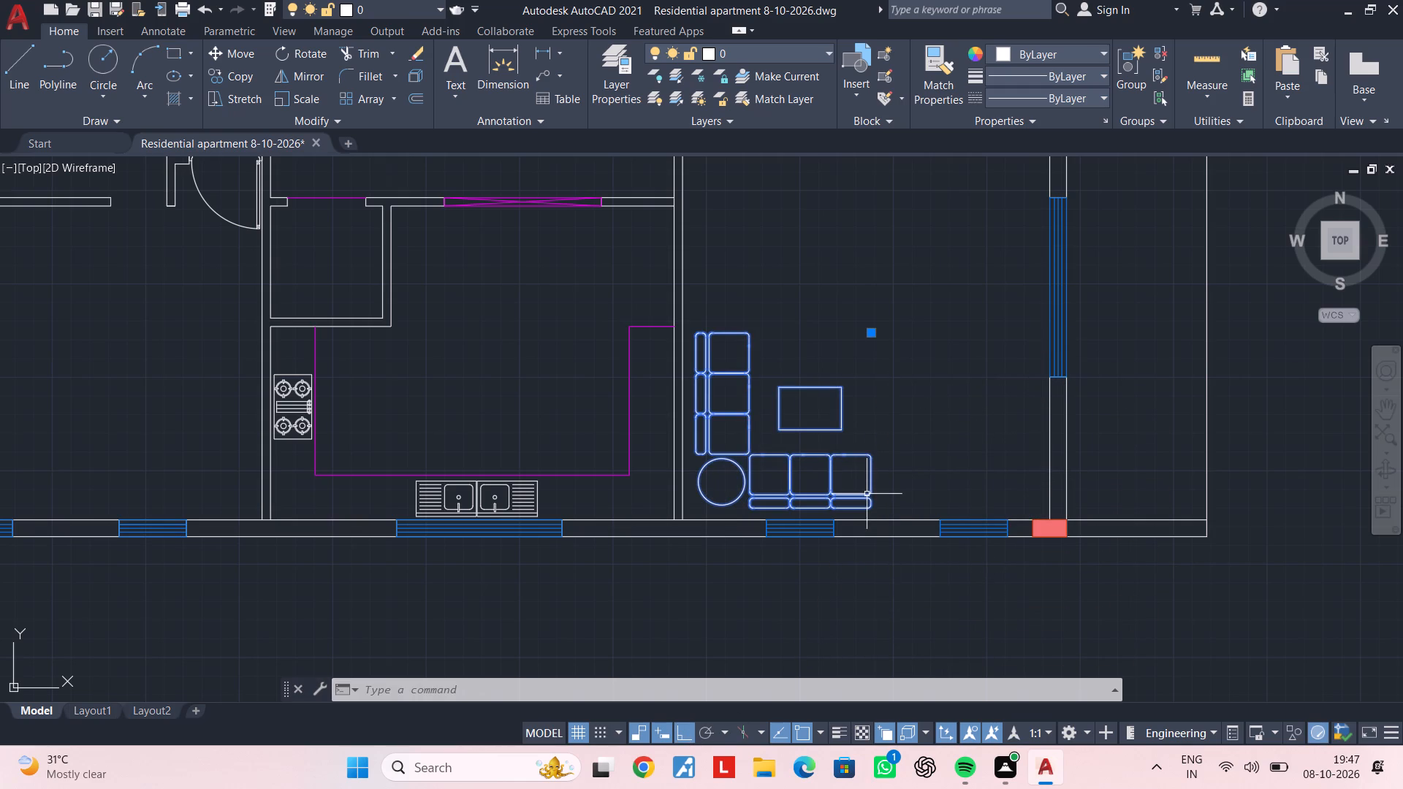
type("sc")
key("space")
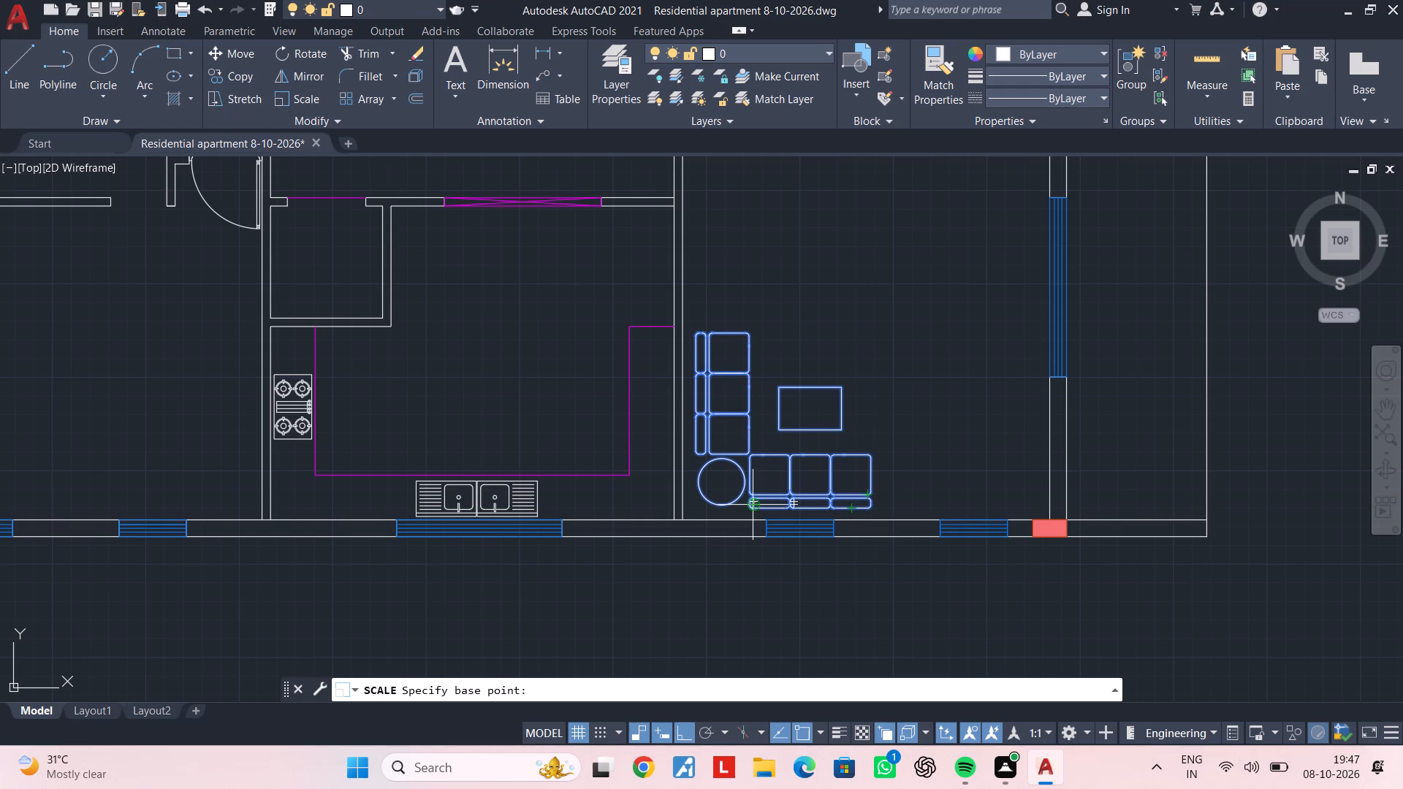
scroll(688, 418, "up", 2)
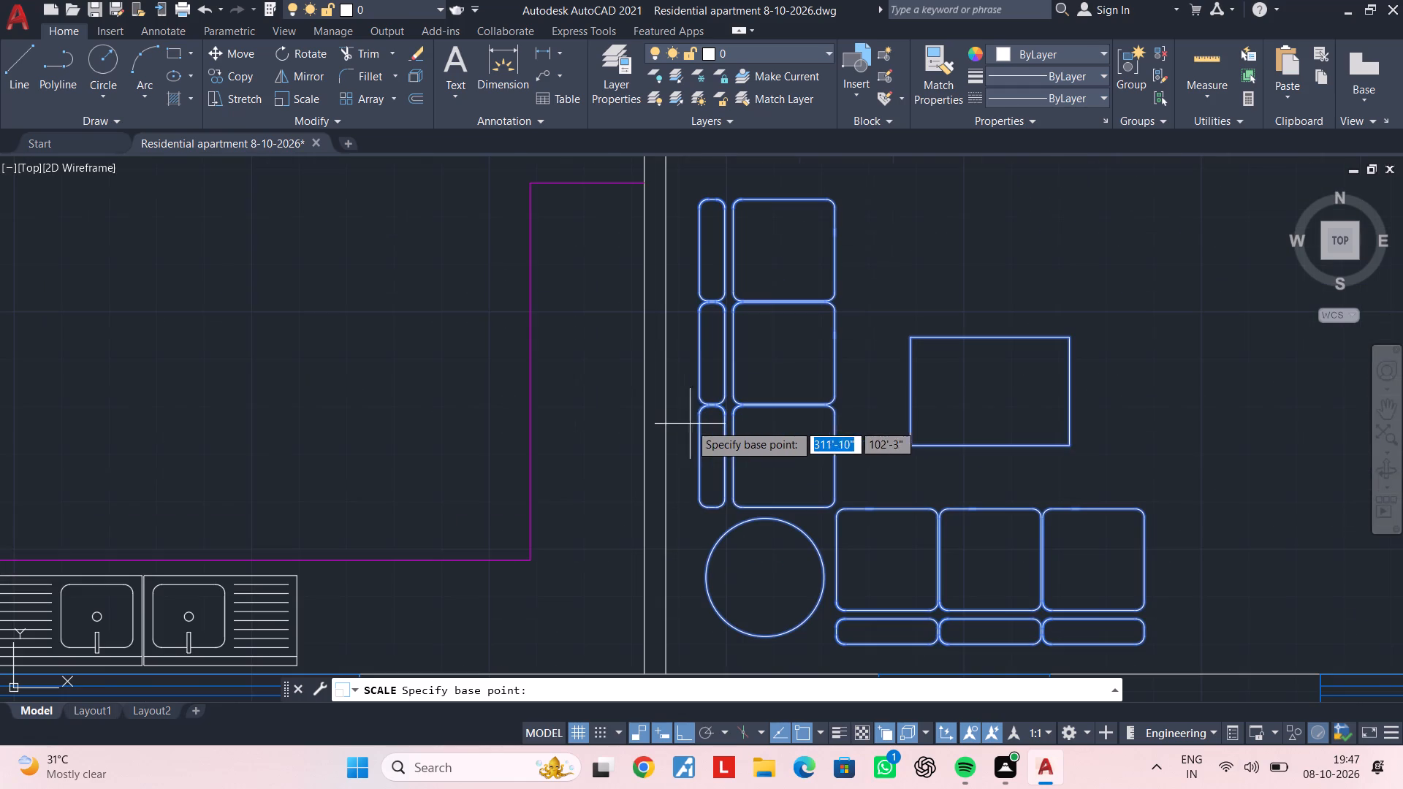
left_click(701, 435)
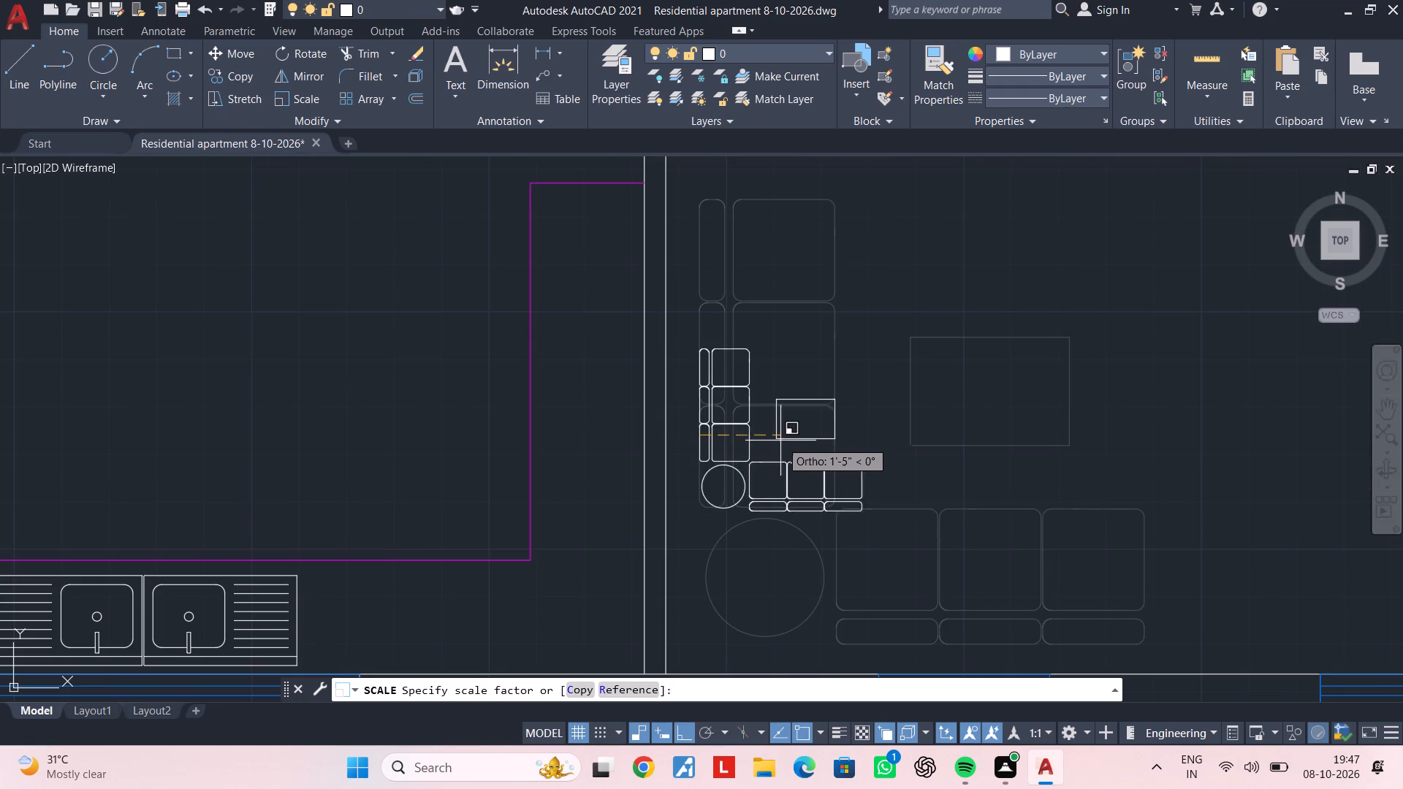
scroll(790, 445, "down", 1)
middle_click_drag(791, 446, 756, 449)
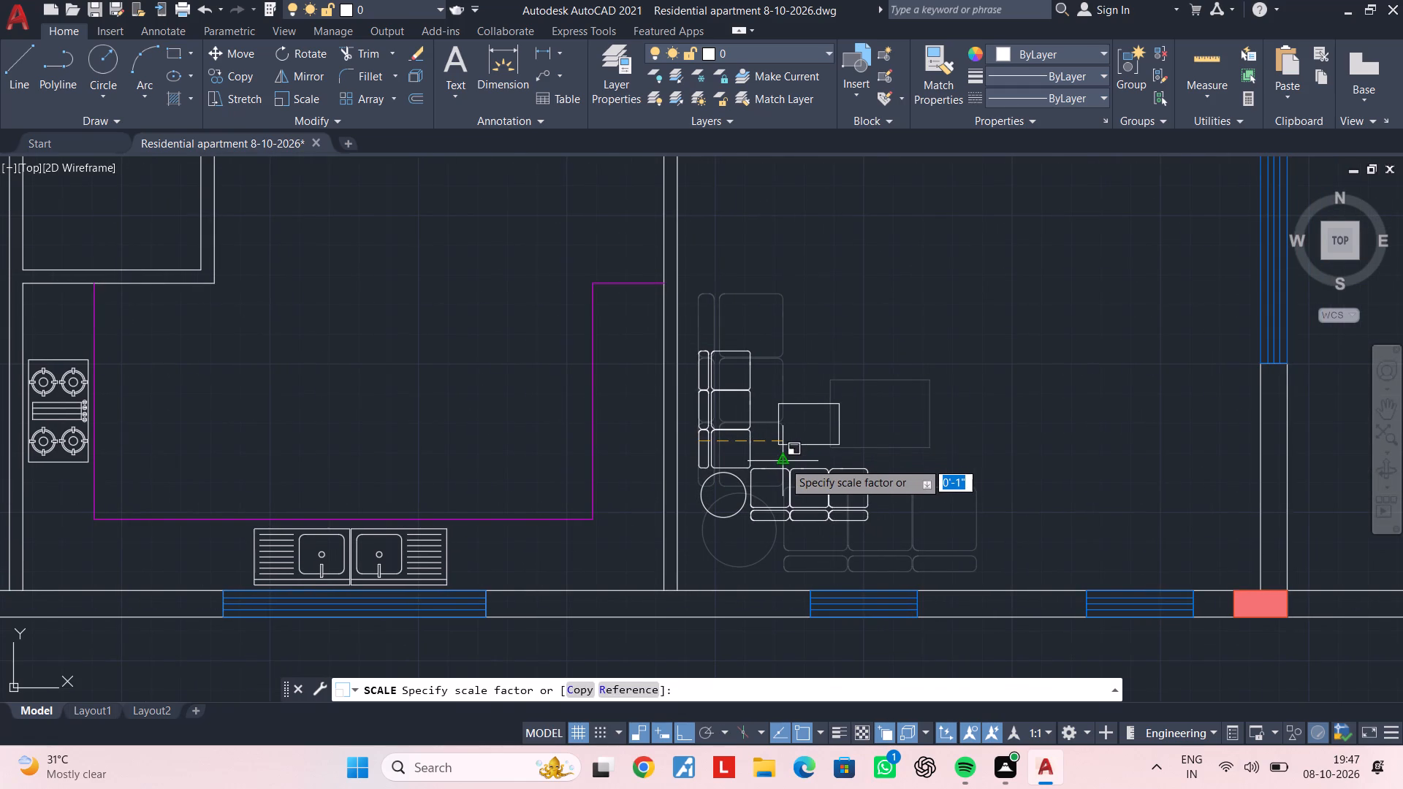
scroll(783, 462, "up", 1)
scroll(794, 470, "down", 1)
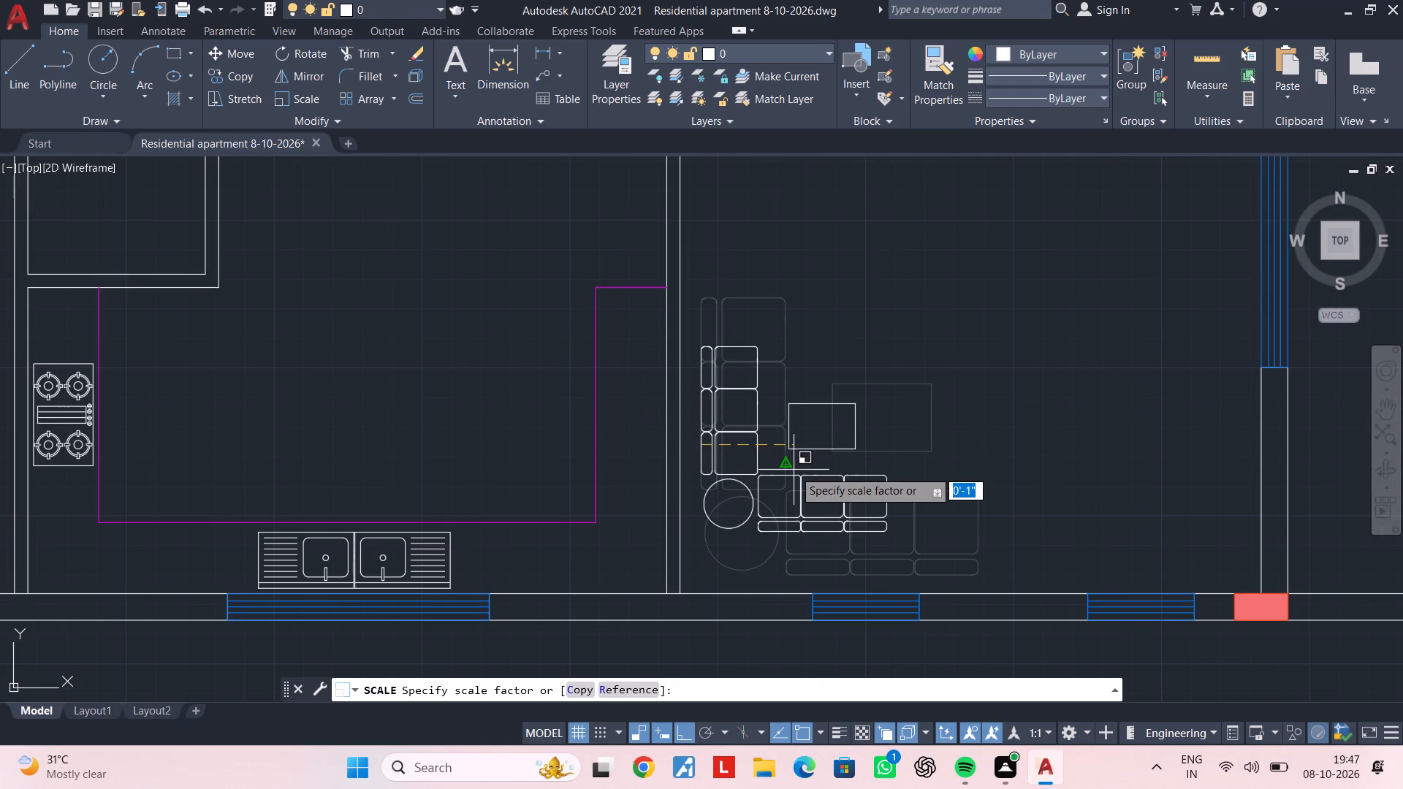
left_click(804, 471)
key("Escape")
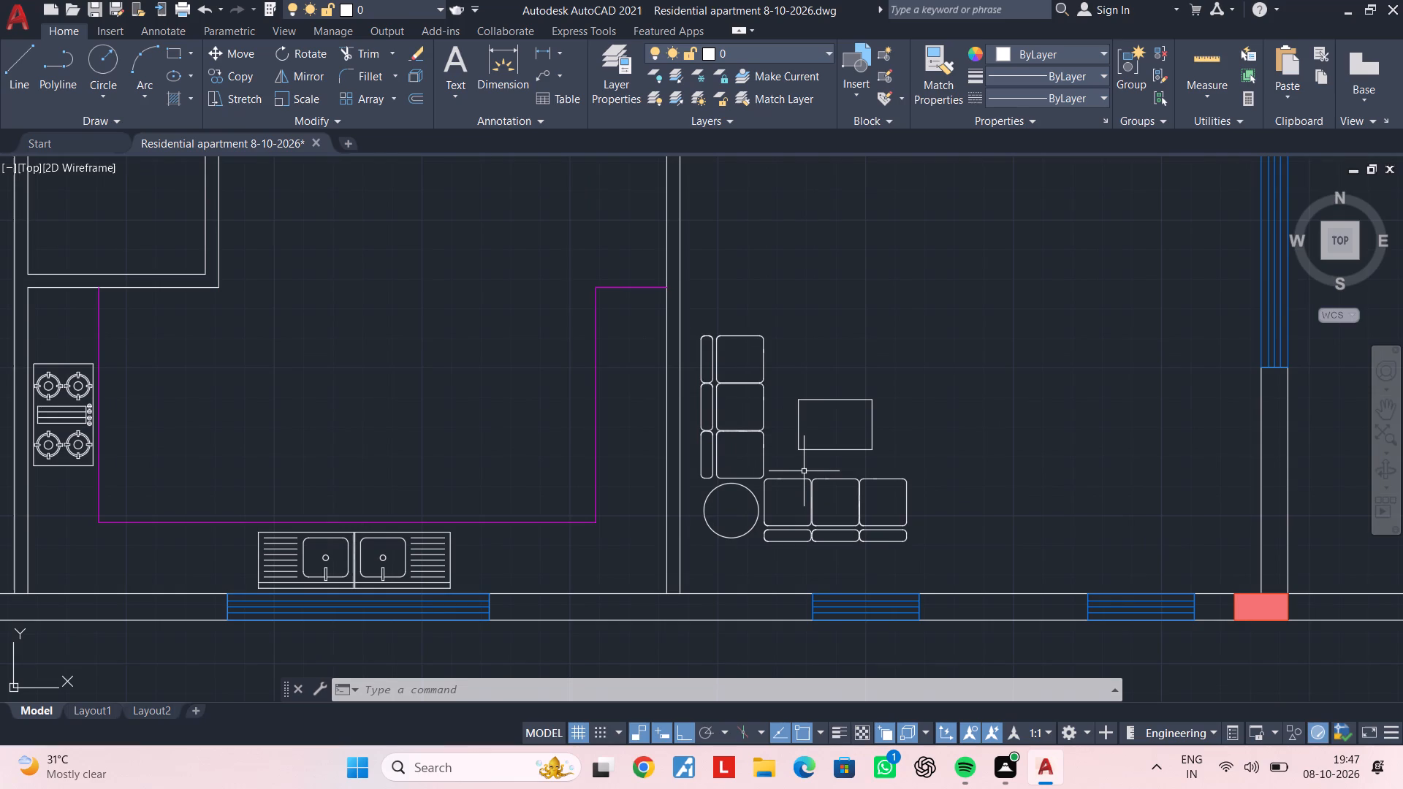
key("Escape")
key("Escape")
key("Escape")
key("Escape")
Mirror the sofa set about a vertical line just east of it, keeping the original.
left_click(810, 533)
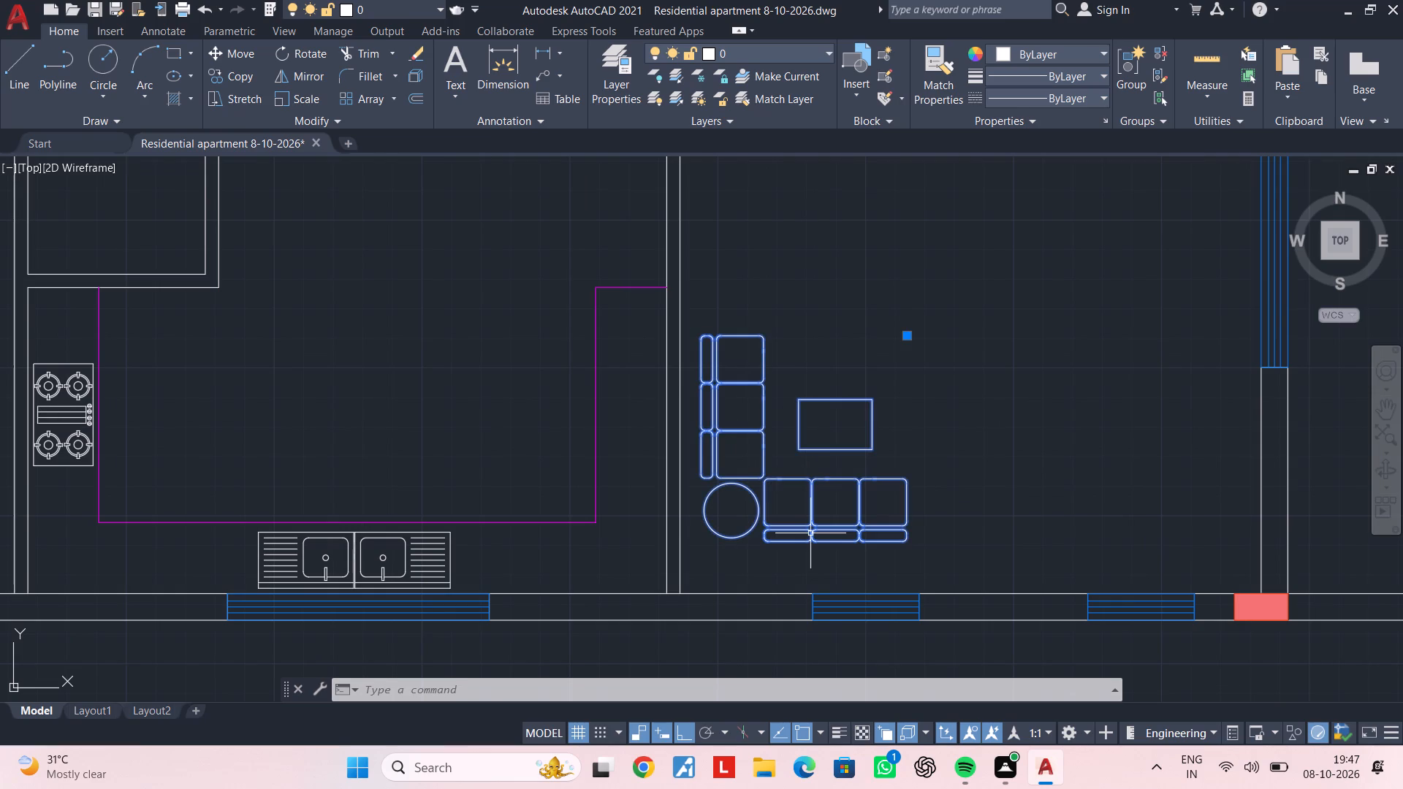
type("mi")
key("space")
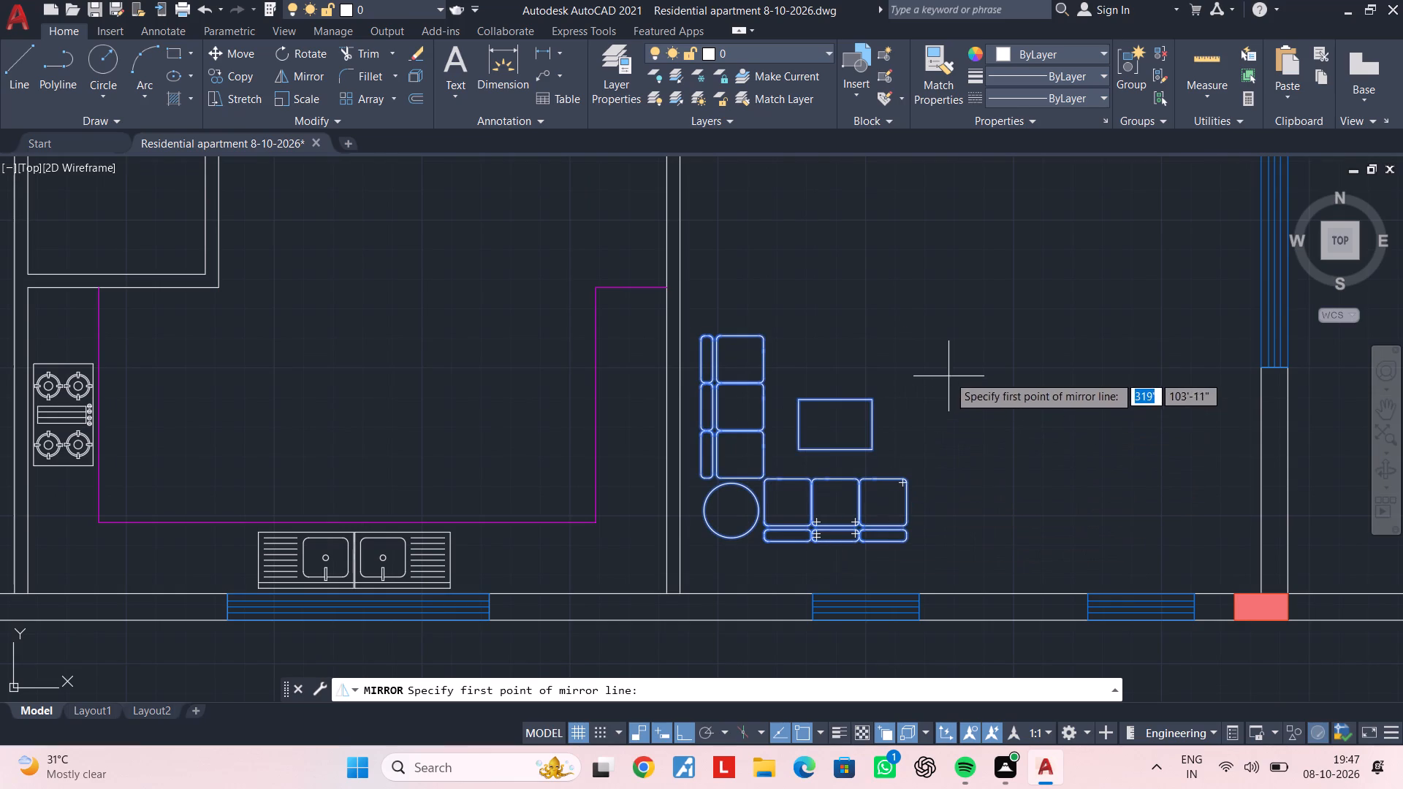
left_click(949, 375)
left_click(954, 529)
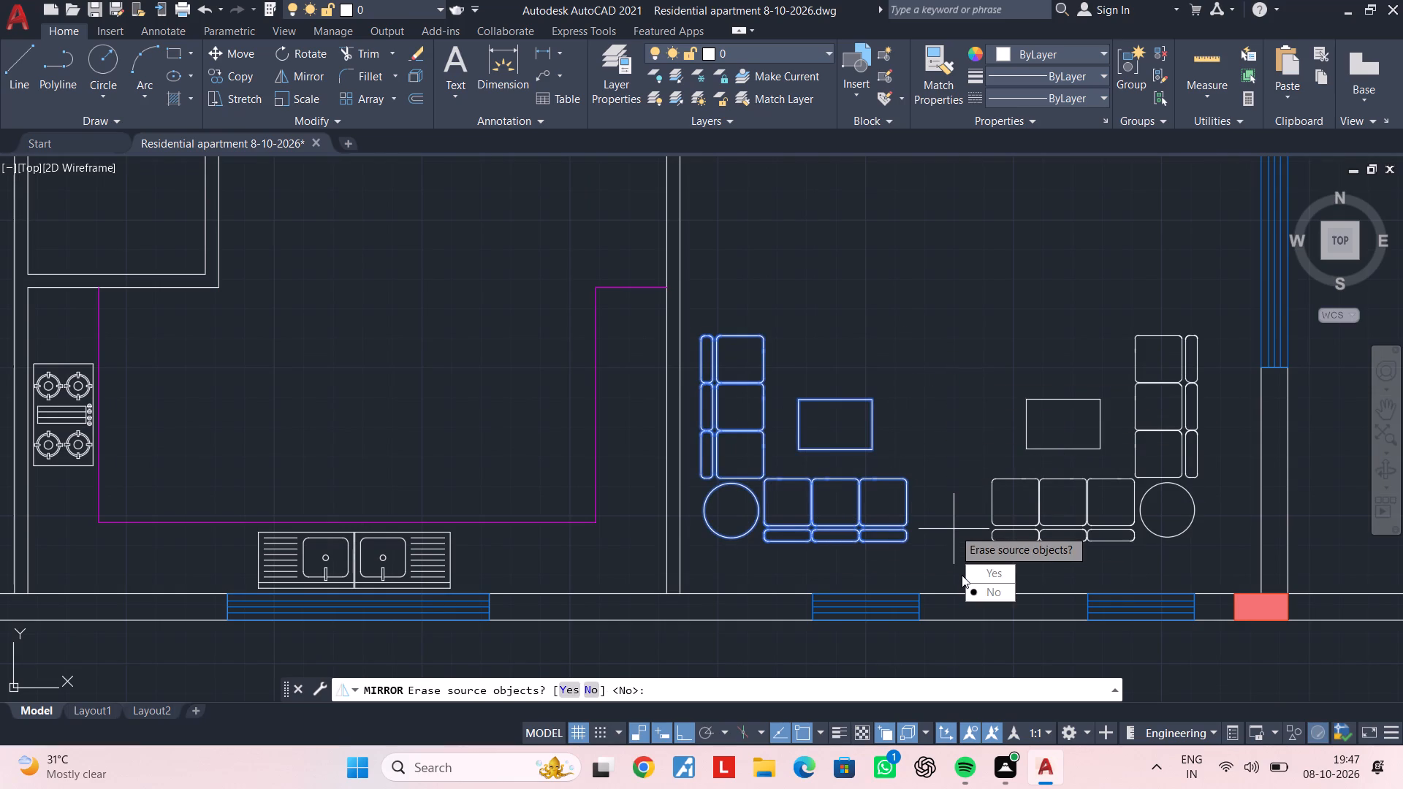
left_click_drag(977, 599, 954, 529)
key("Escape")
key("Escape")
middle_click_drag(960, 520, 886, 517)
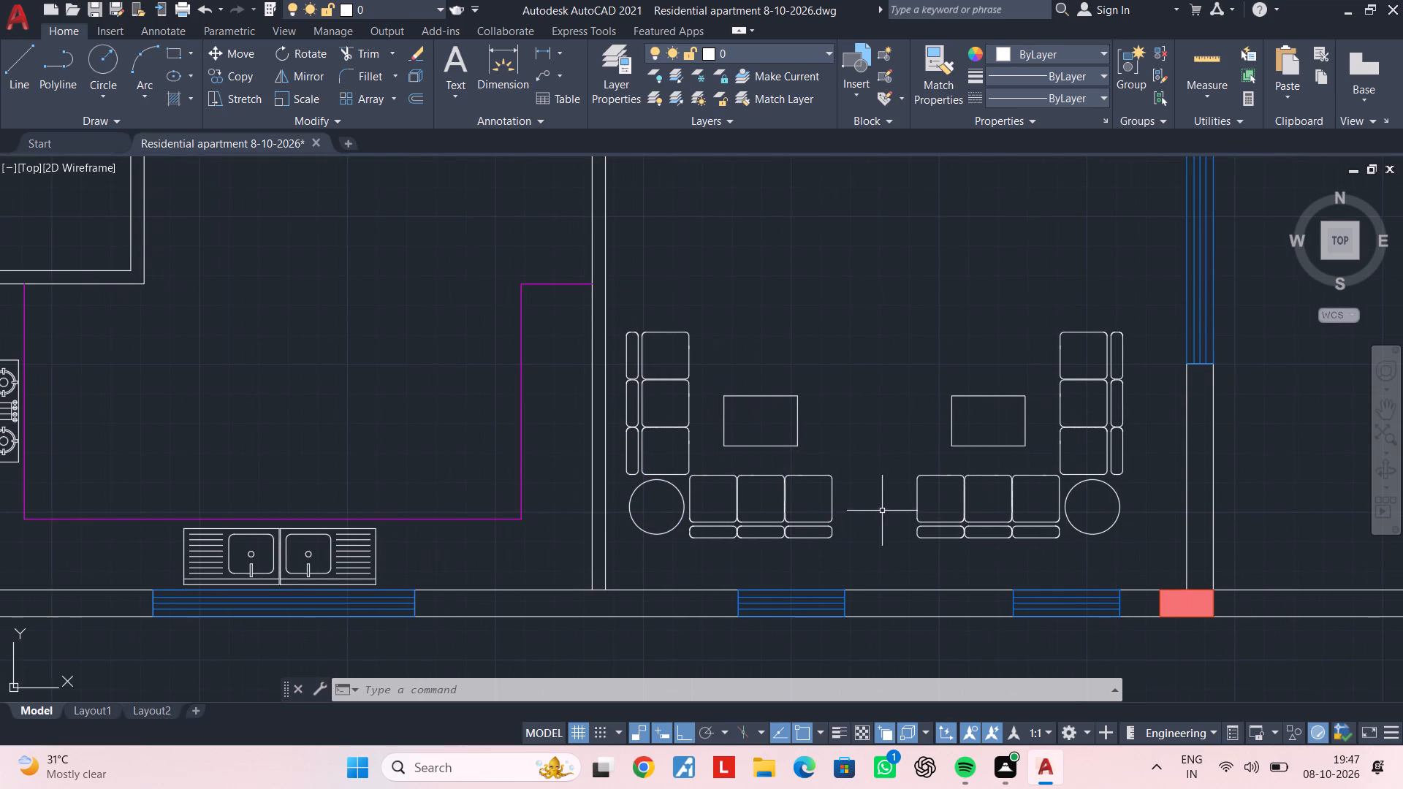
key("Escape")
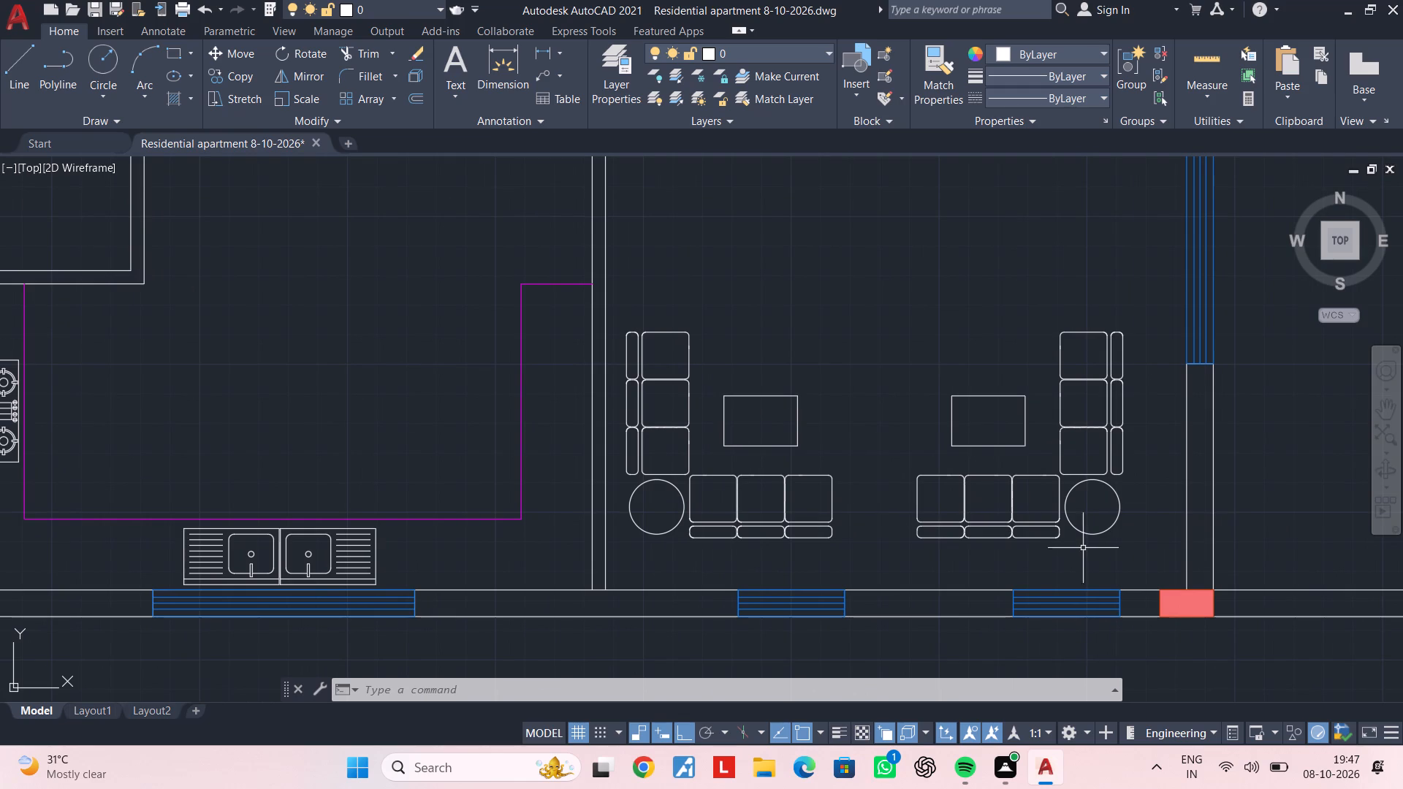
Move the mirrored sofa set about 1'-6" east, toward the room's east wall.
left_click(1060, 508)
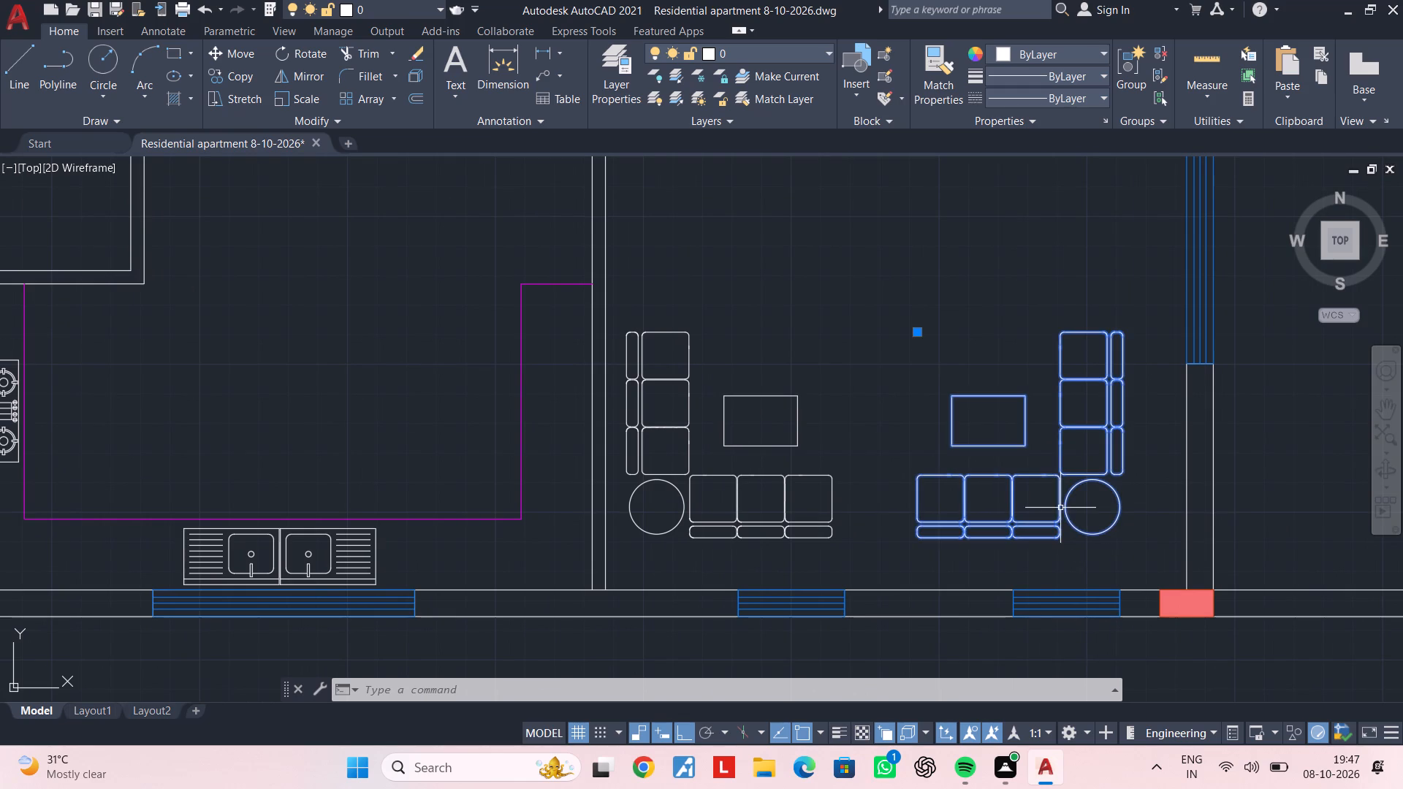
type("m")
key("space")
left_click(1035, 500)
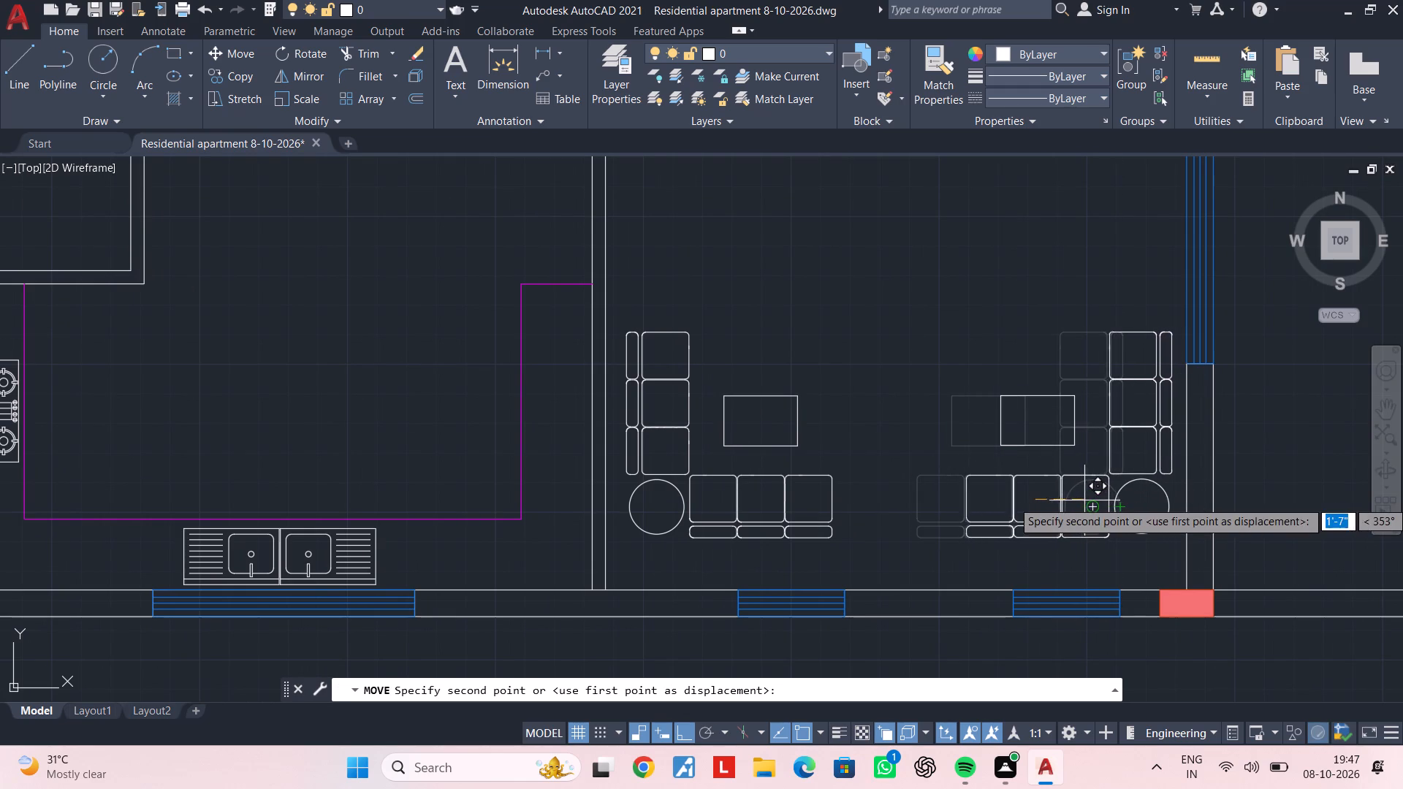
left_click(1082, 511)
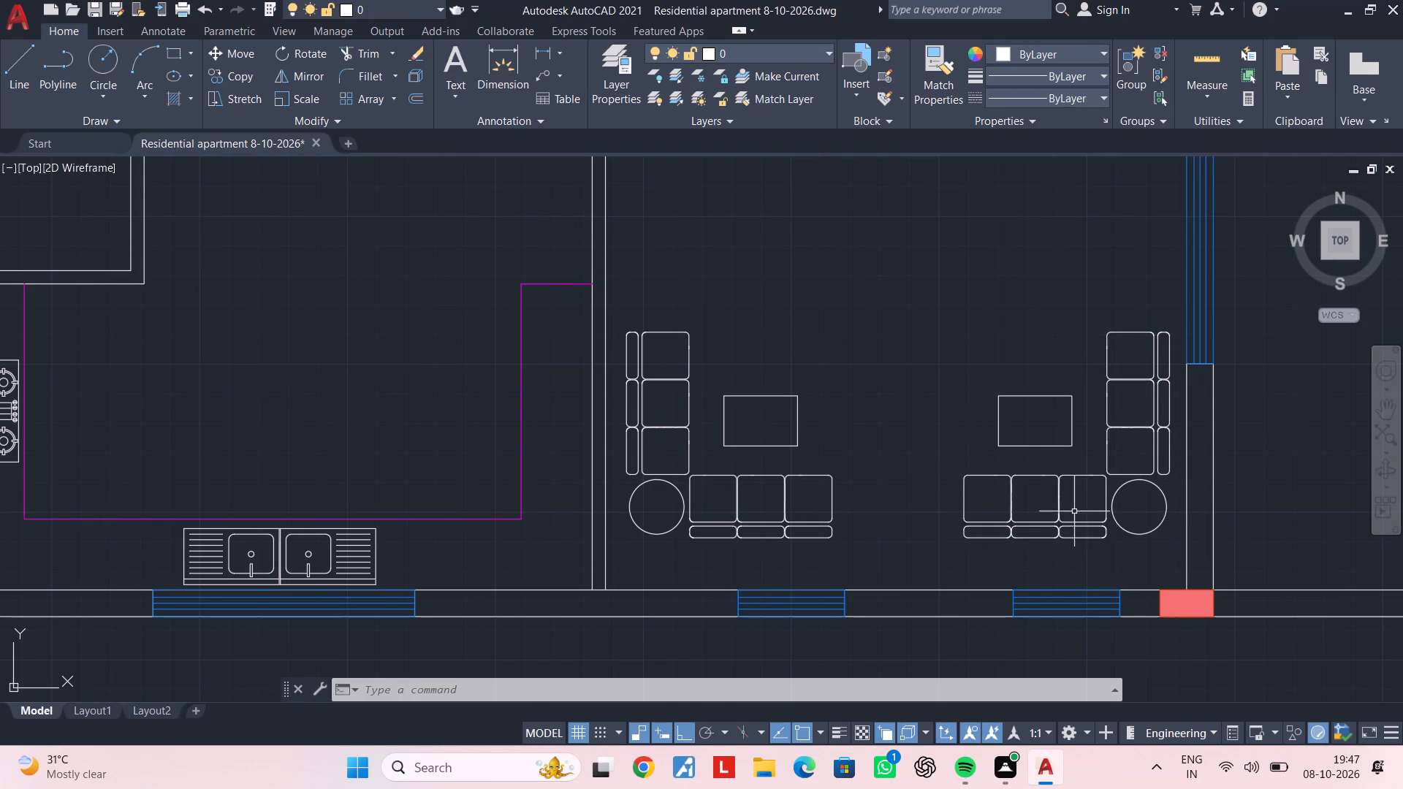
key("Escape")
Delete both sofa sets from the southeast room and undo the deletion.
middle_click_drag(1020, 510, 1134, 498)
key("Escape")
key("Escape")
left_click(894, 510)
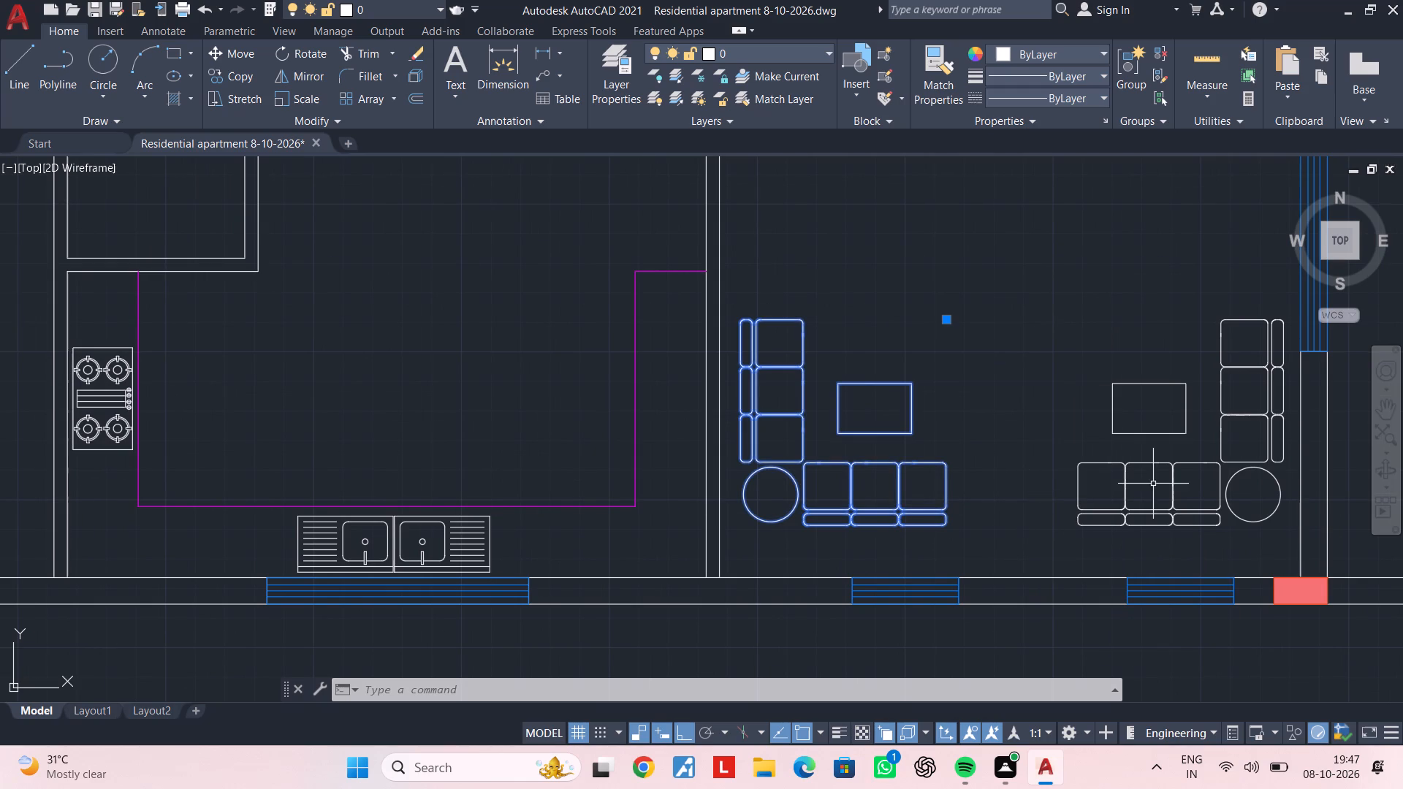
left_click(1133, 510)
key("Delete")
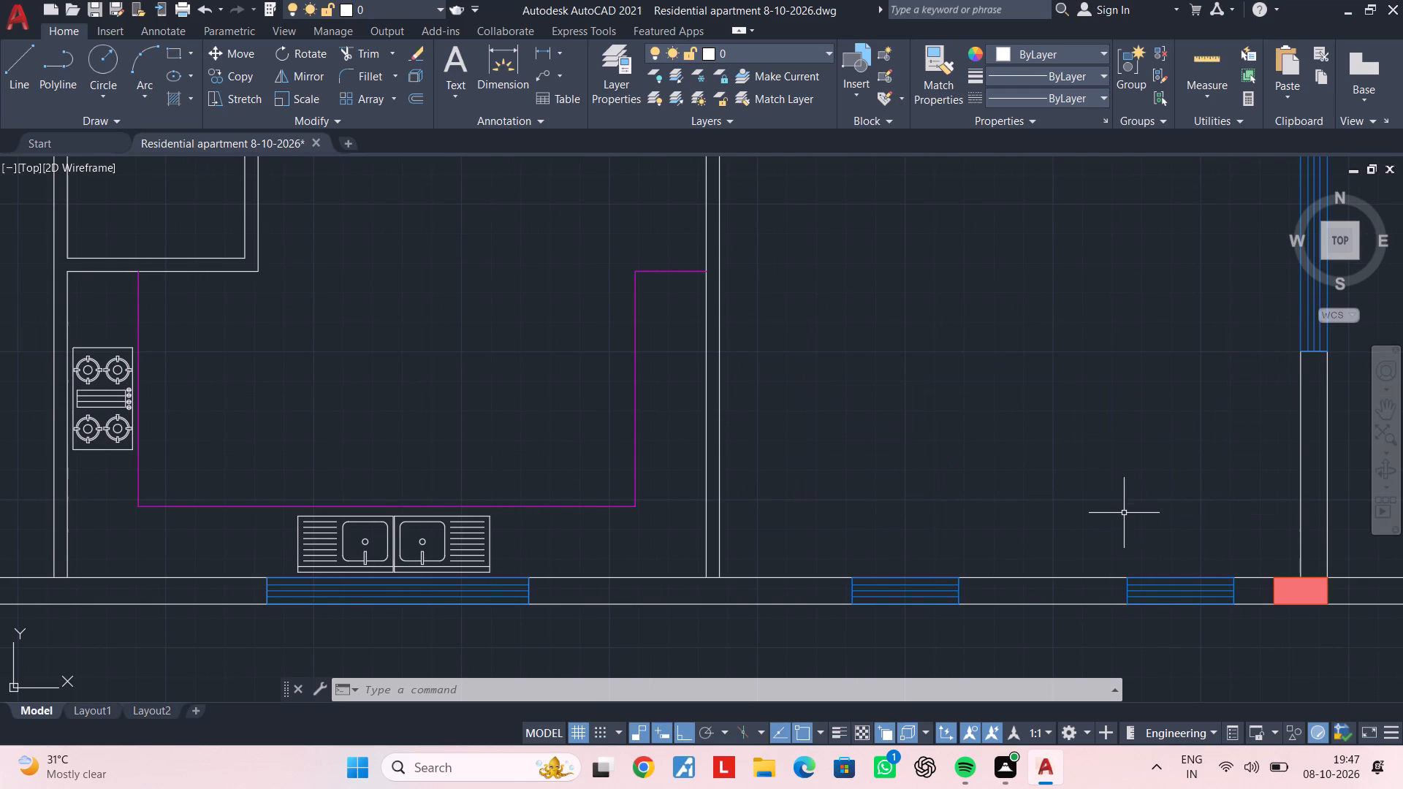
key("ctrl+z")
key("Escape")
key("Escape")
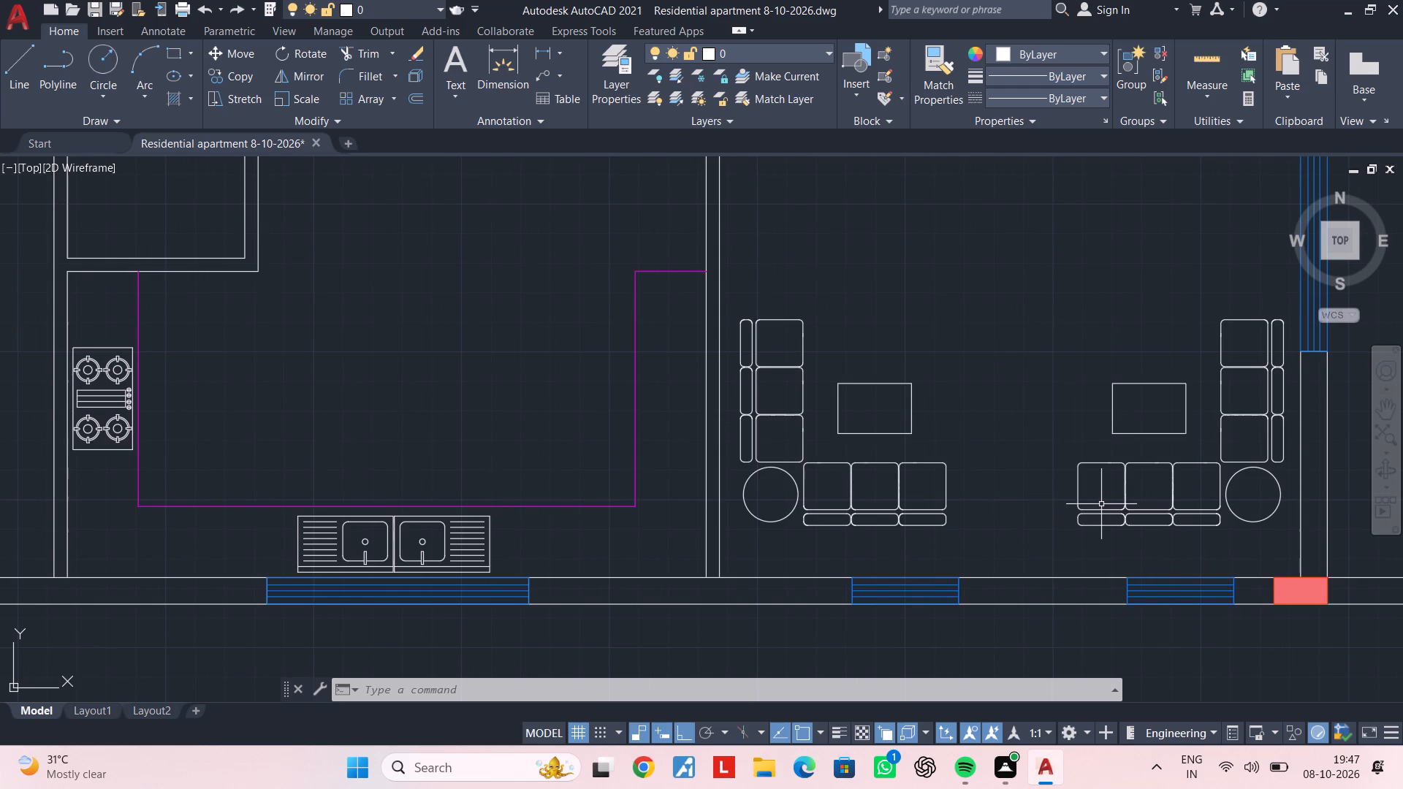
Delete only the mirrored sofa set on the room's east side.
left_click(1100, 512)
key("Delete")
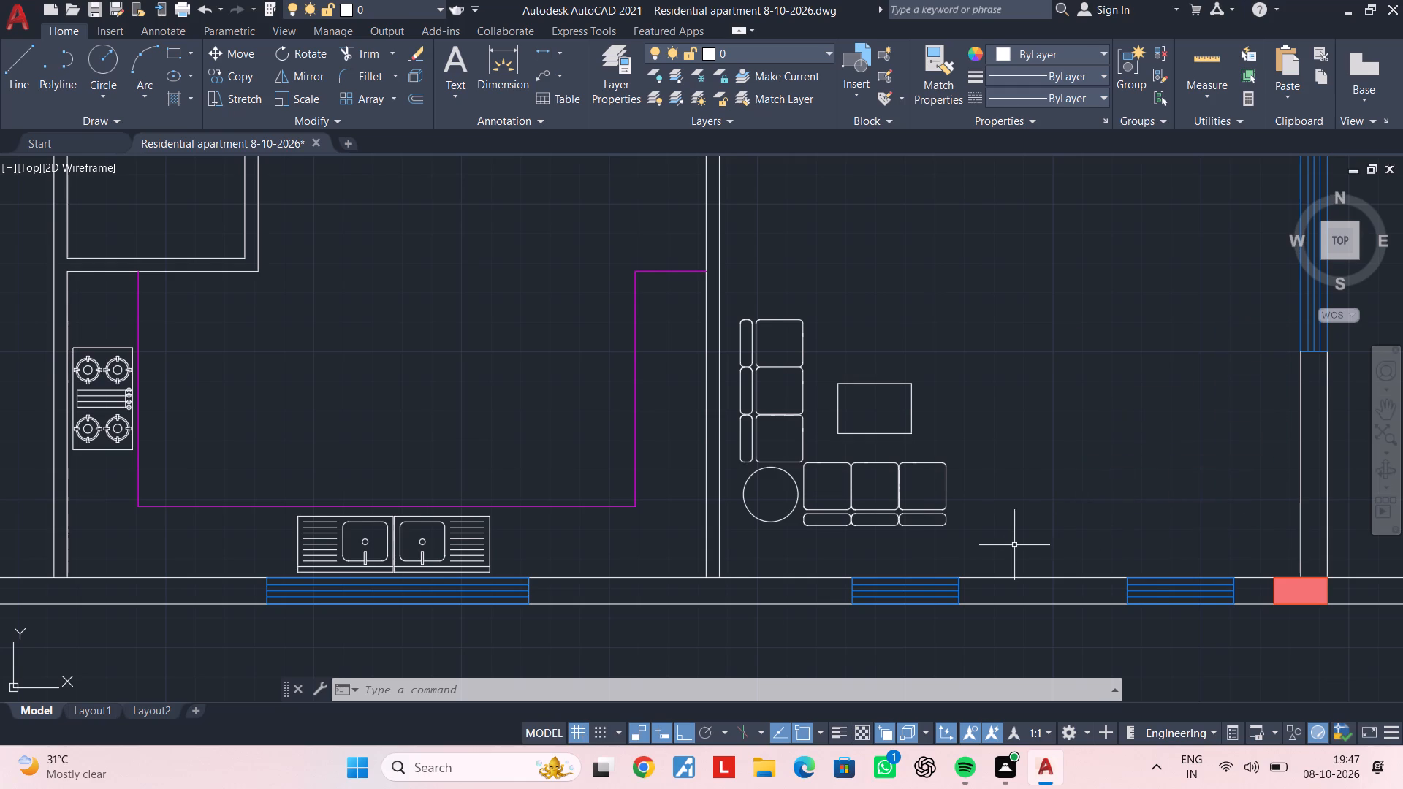
Scale up the remaining sofa set by eye by about a quarter, from its west sofa's back edge.
middle_click_drag(1011, 545, 1048, 533)
key("Escape")
key("Escape")
left_click(978, 511)
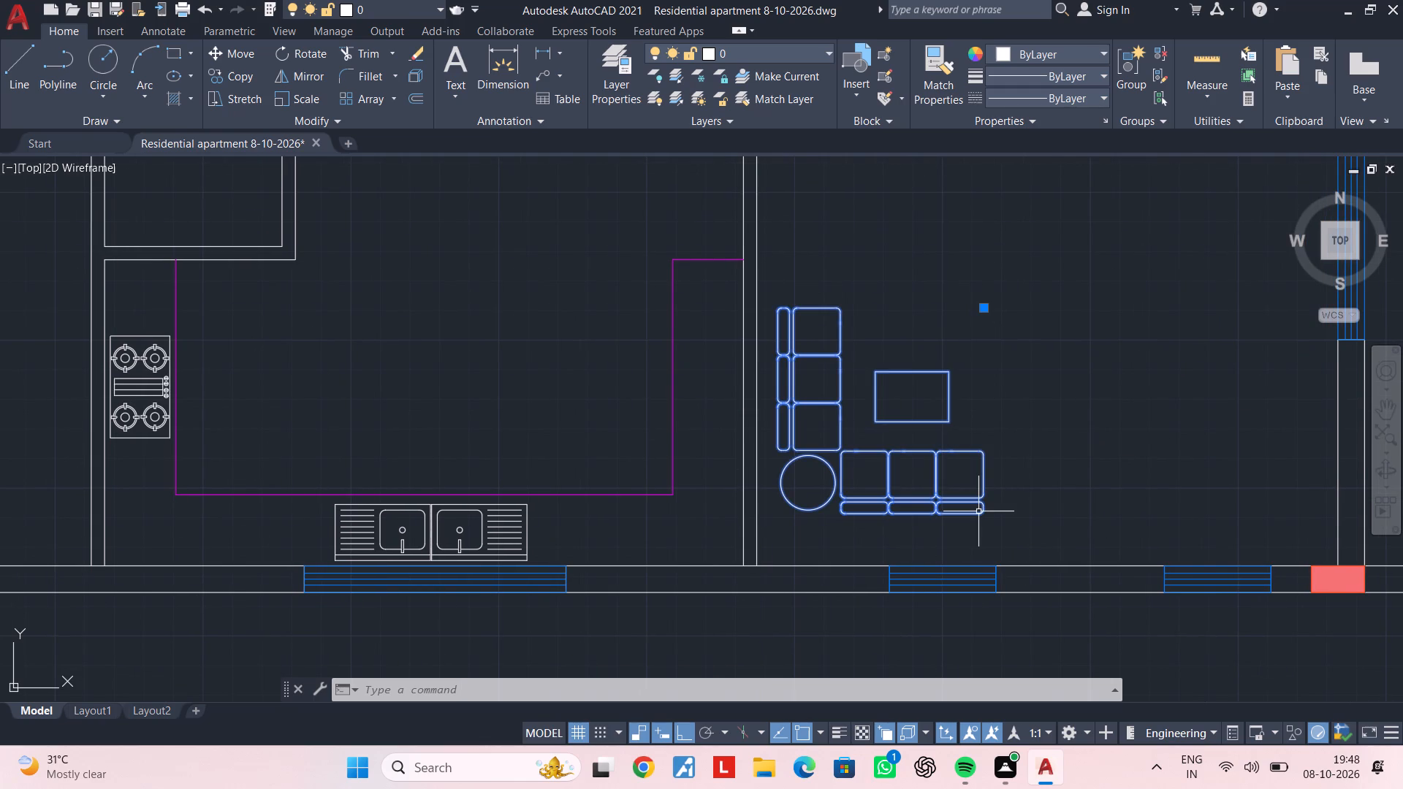
key("s")
type("c")
key("space")
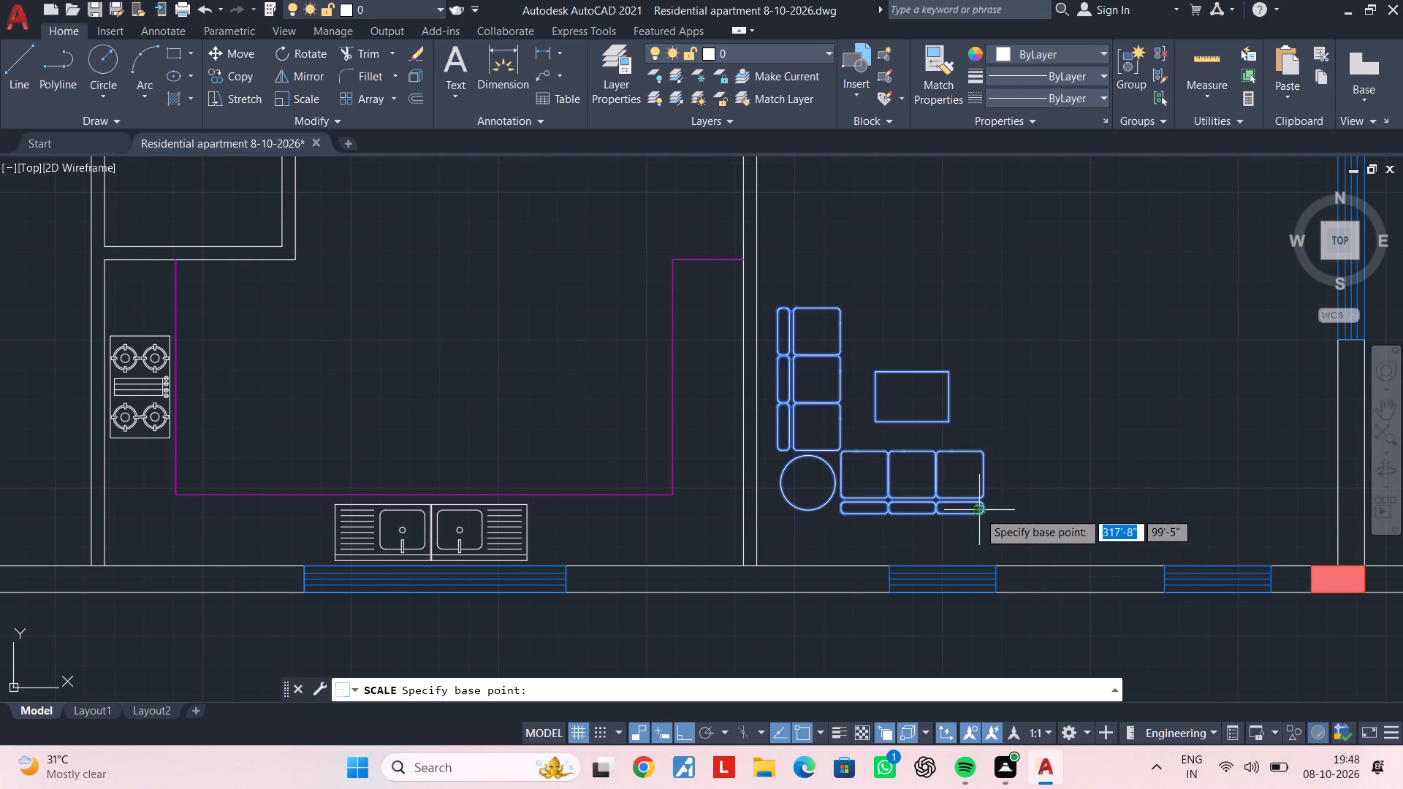
scroll(779, 449, "up", 2)
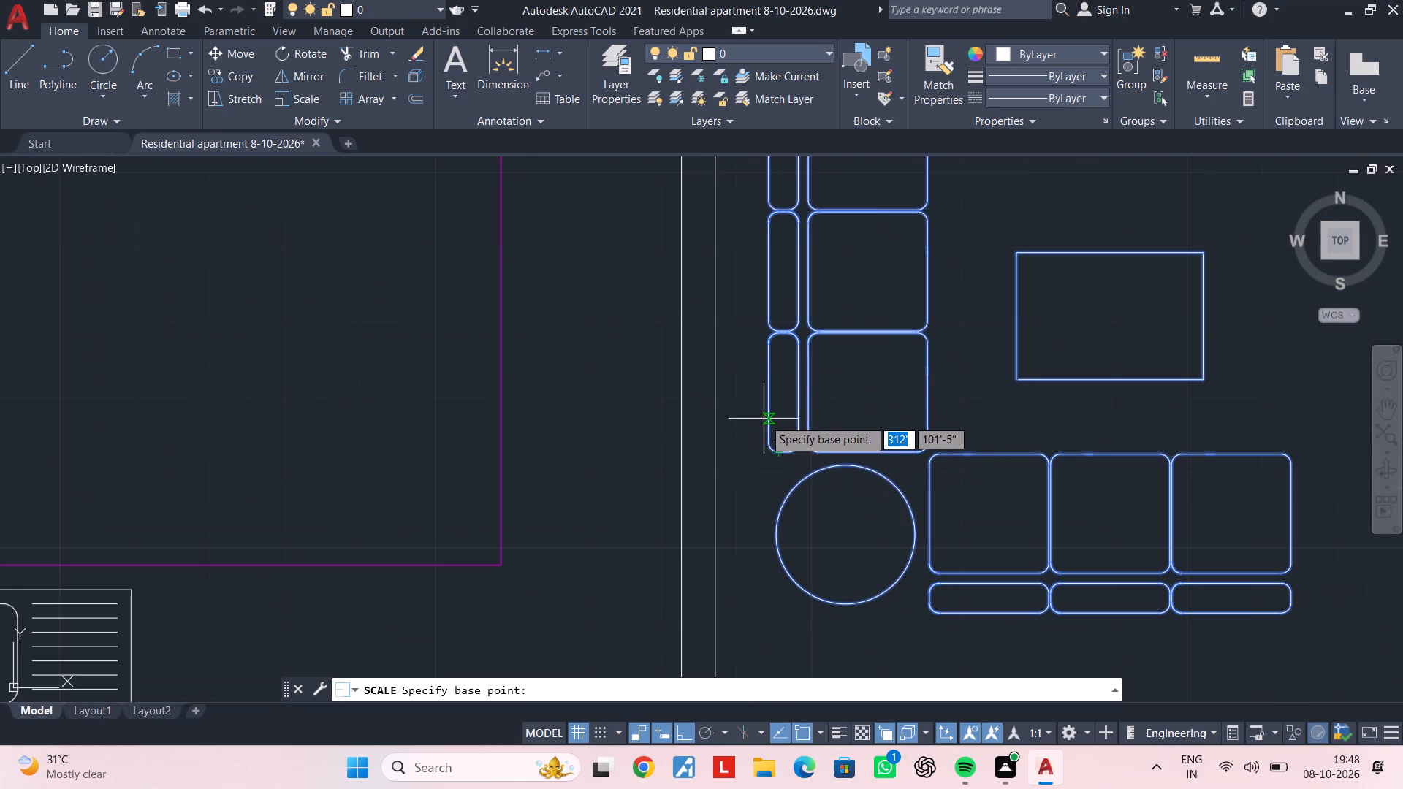
left_click(764, 416)
scroll(933, 424, "down", 3)
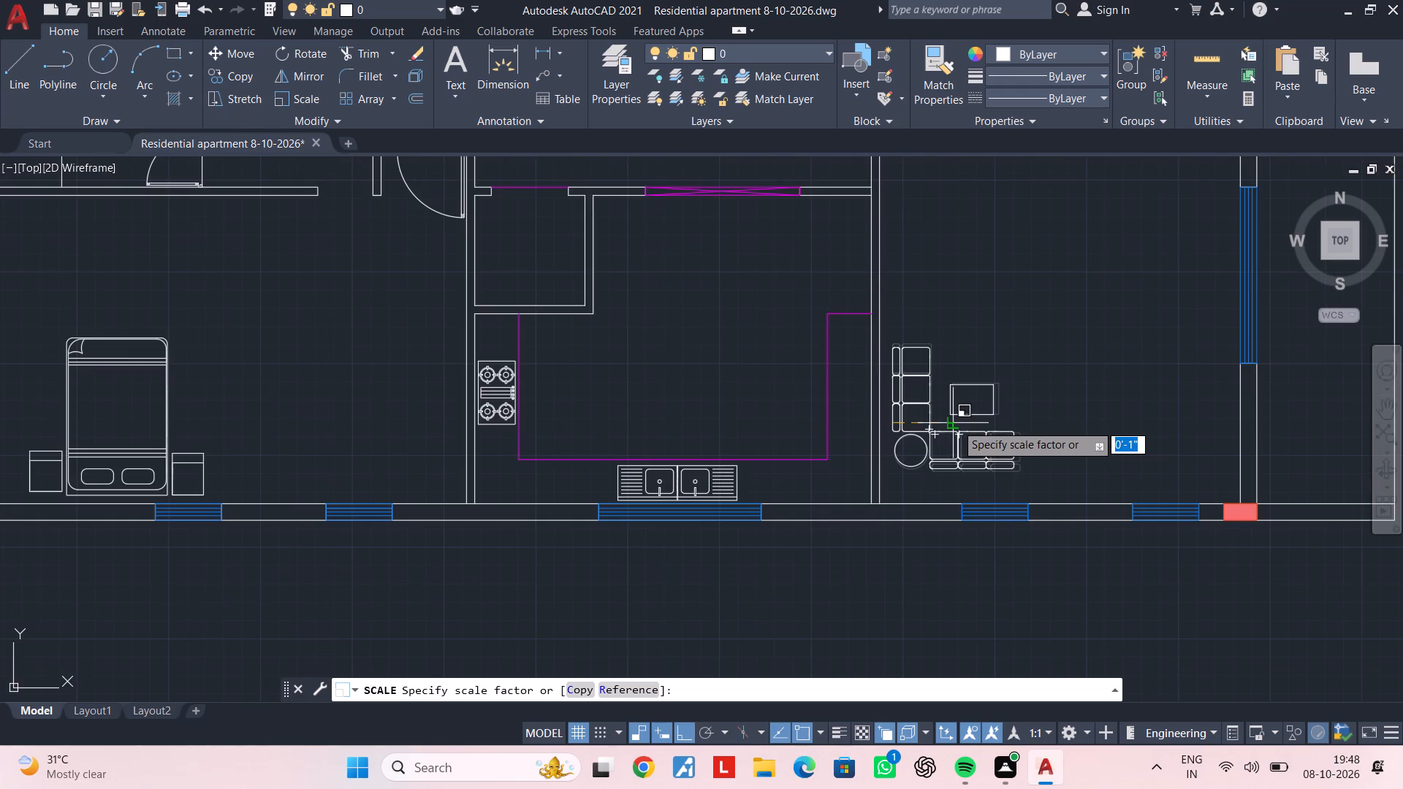
scroll(956, 424, "up", 1)
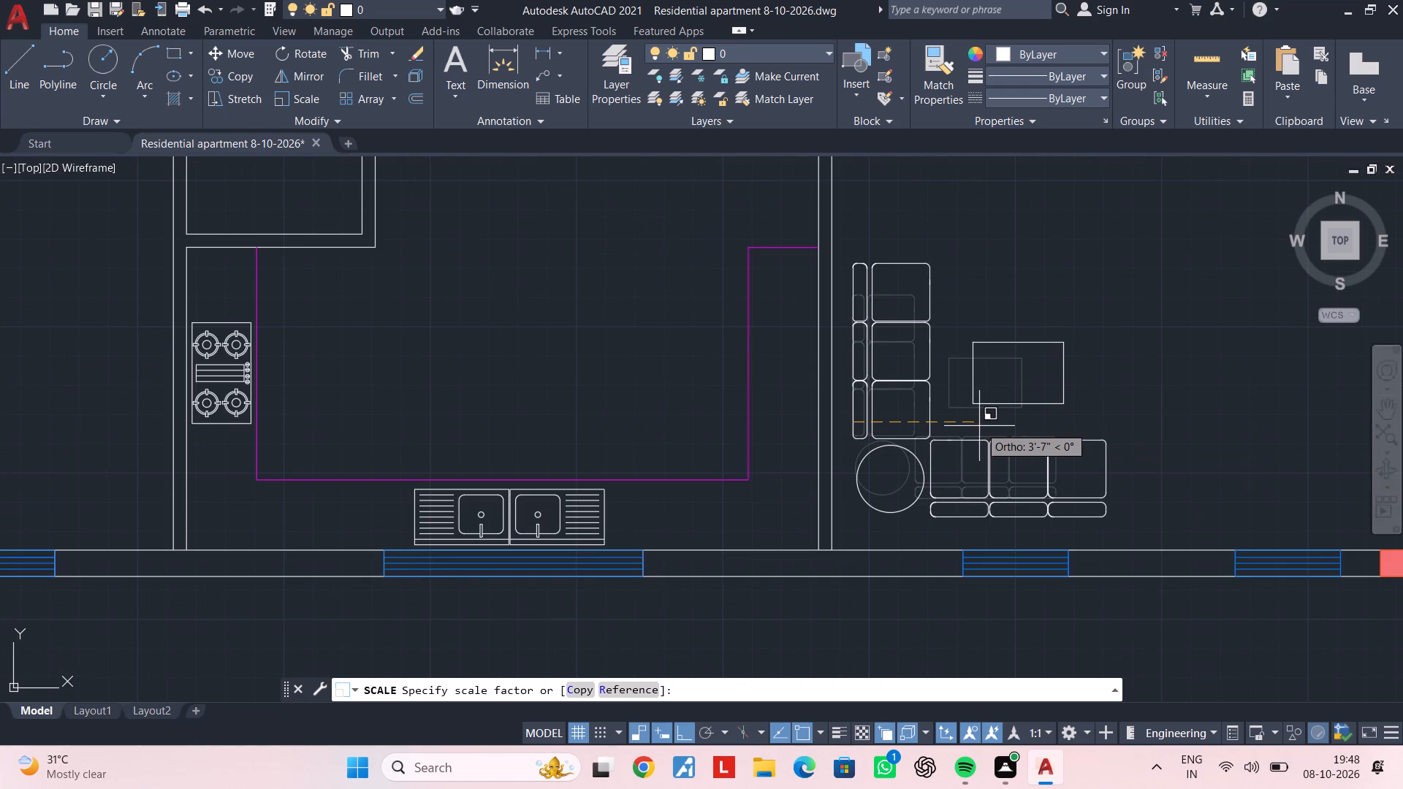
left_click(979, 426)
key("Escape")
Mirror the enlarged sofa set about a vertical line just east of it, keeping the original.
middle_click_drag(1057, 453, 810, 457)
key("Escape")
key("Escape")
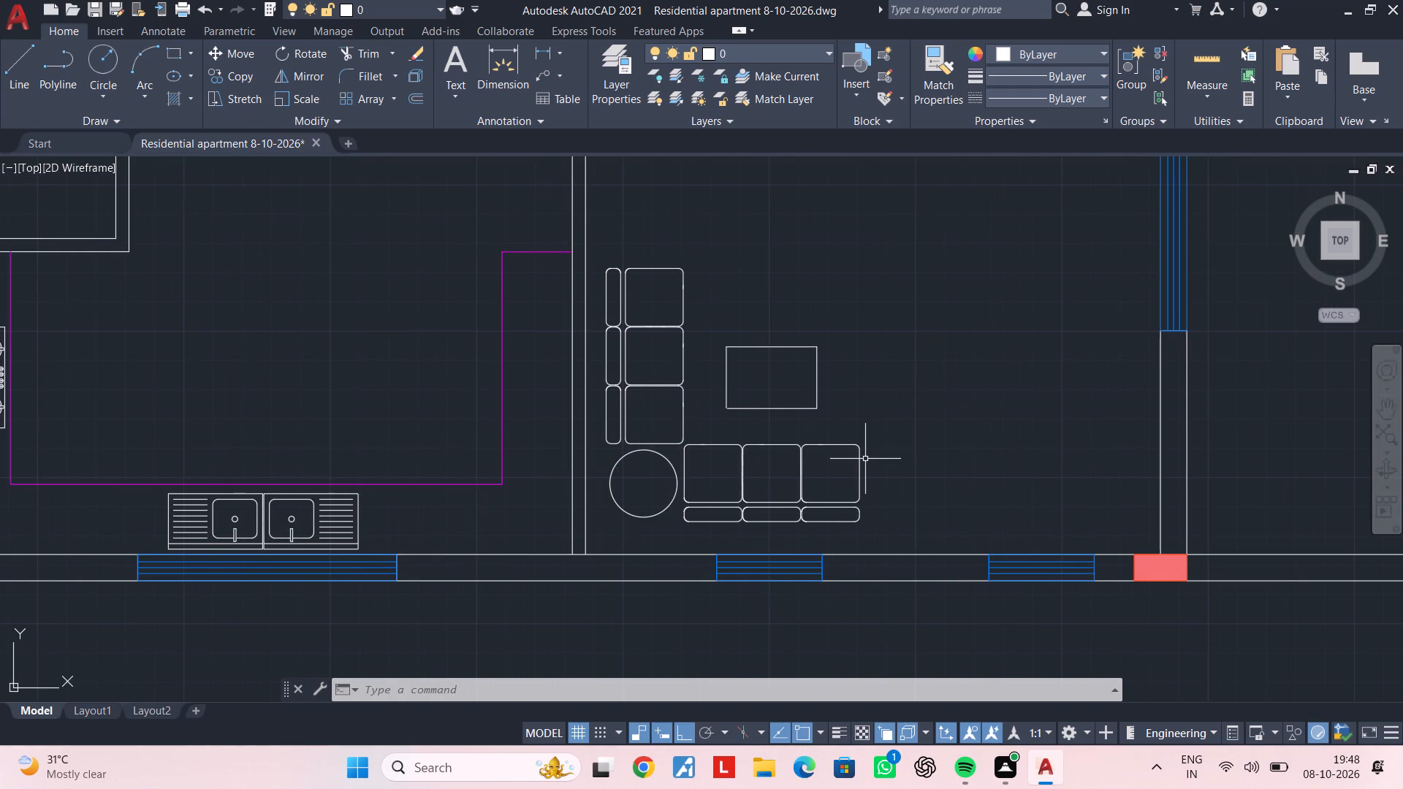
left_click(862, 459)
type("mi")
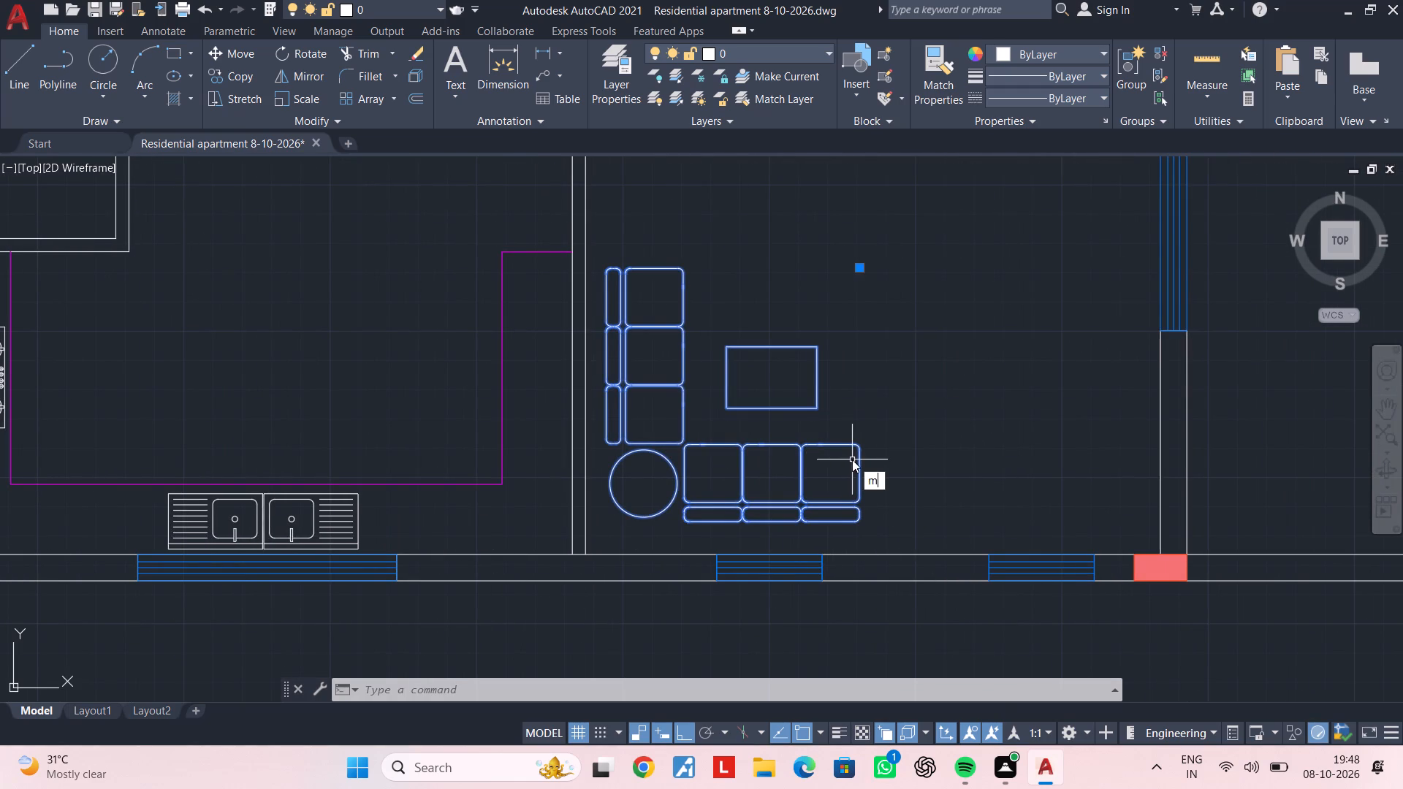
key("space")
left_click(895, 338)
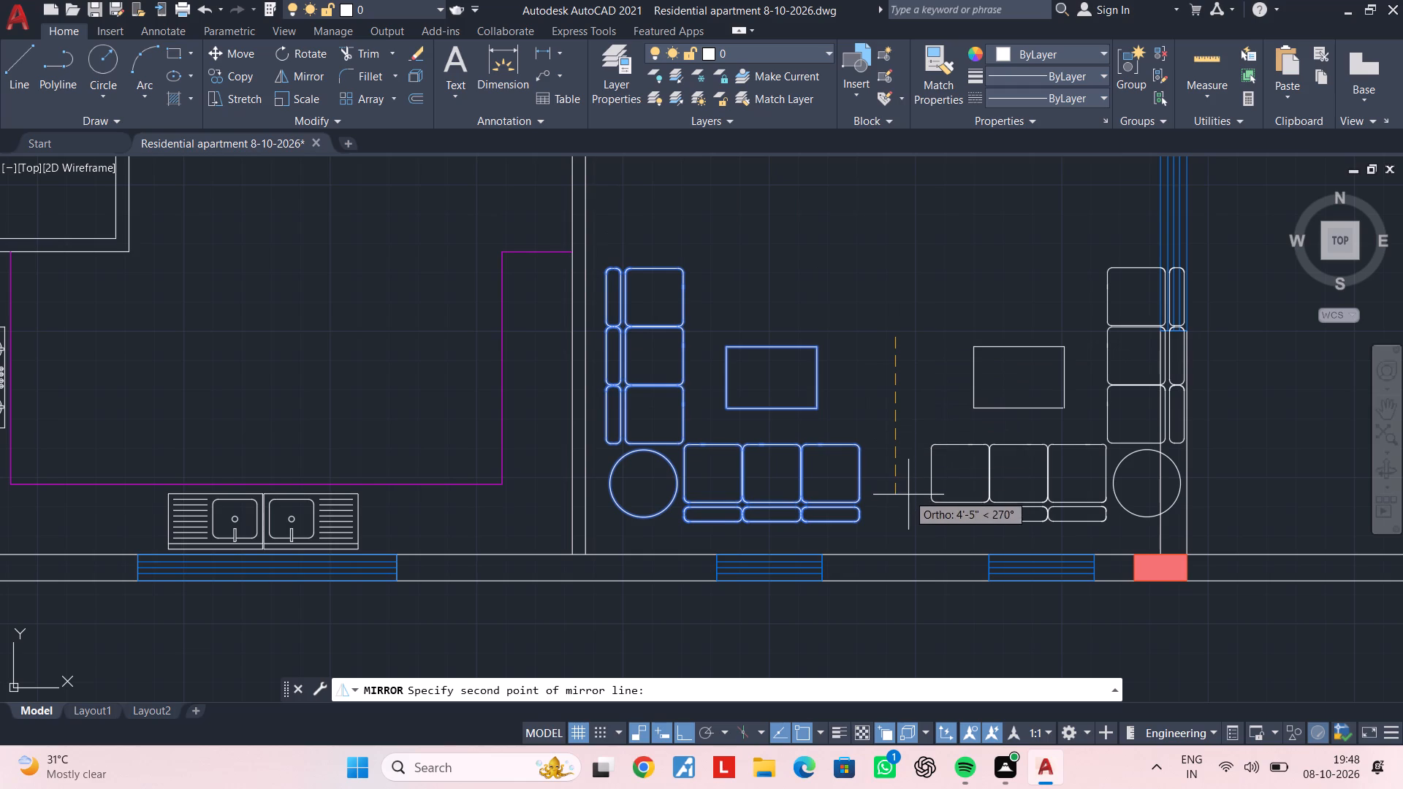
left_click(908, 503)
left_click_drag(936, 573, 908, 503)
key("Escape")
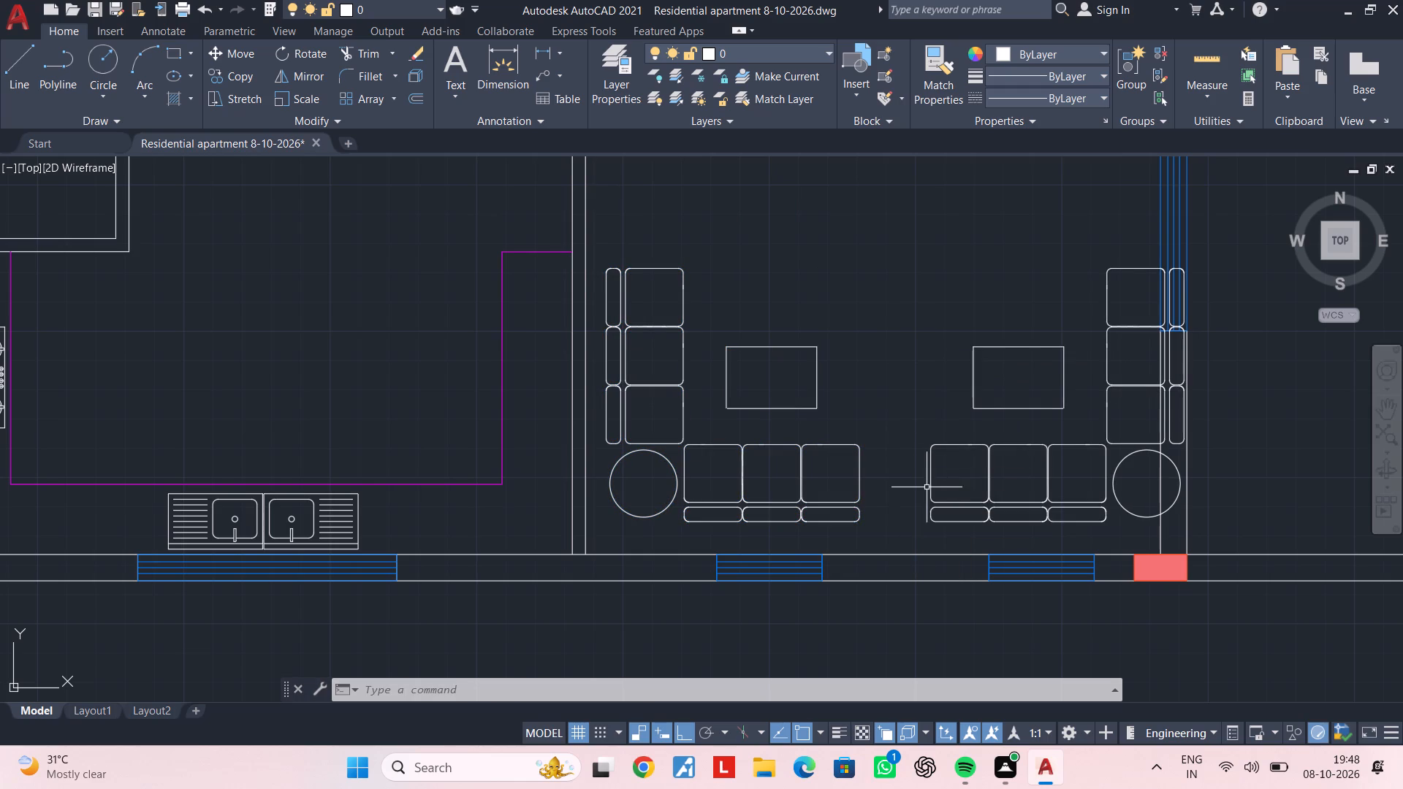
key("Escape")
Move the mirrored sofa set about 1' west so it sits inside the room, just clear of the east wall.
left_click(932, 486)
type("m")
key("space")
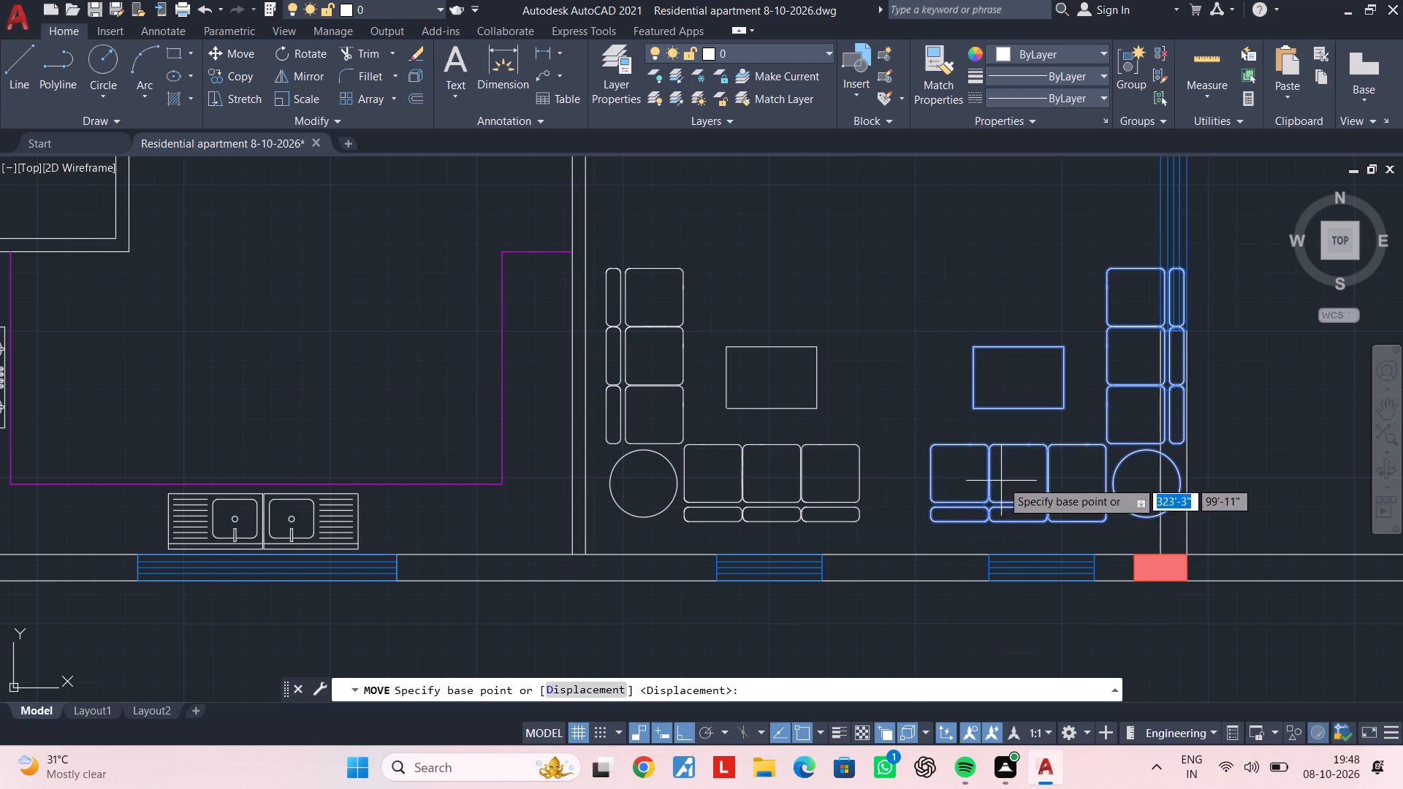
left_click(1007, 479)
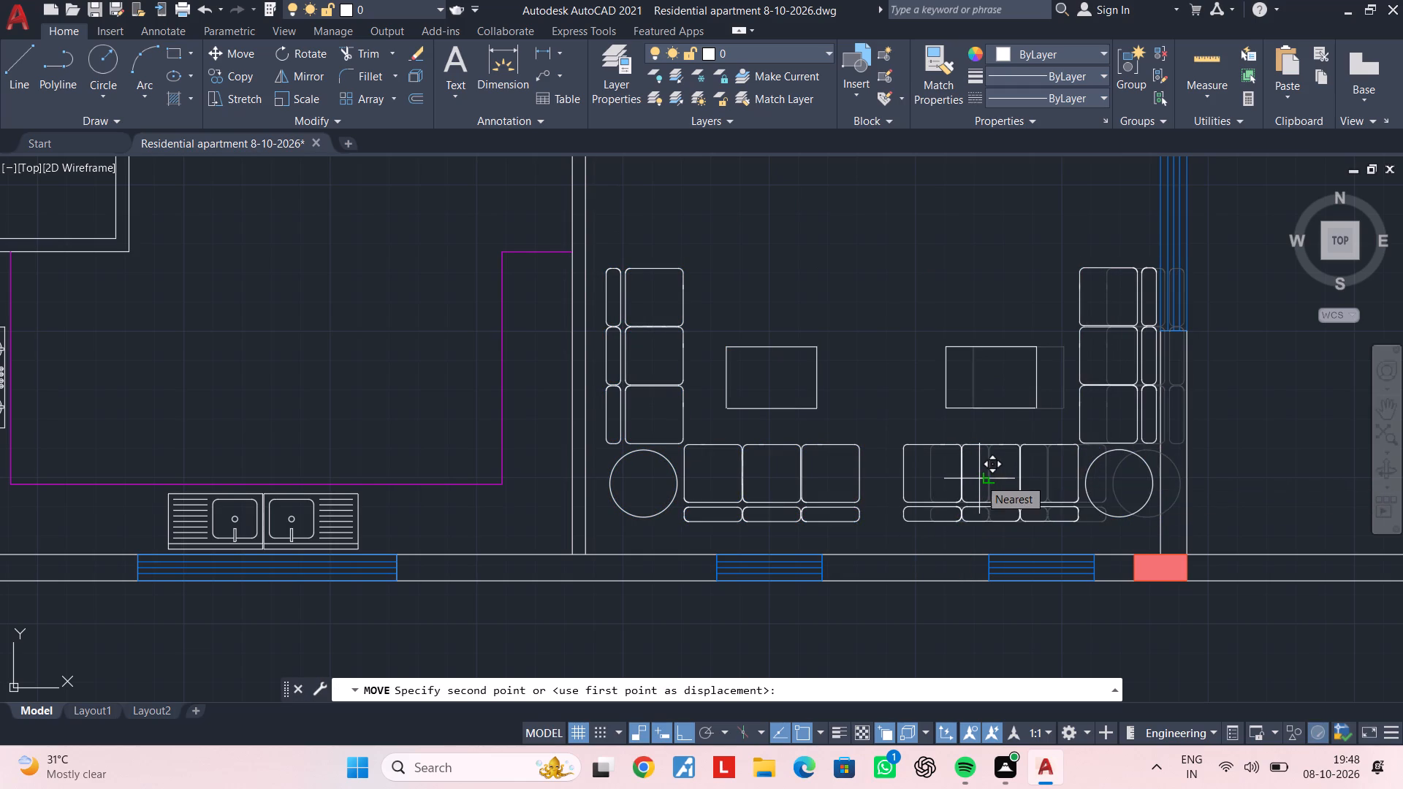
scroll(979, 479, "up", 1)
left_click(967, 479)
key("Escape")
scroll(967, 479, "down", 3)
middle_click_drag(967, 479, 964, 521)
key("Escape")
scroll(990, 465, "up", 2)
middle_click_drag(974, 465, 924, 455)
key("Escape")
key("Escape")
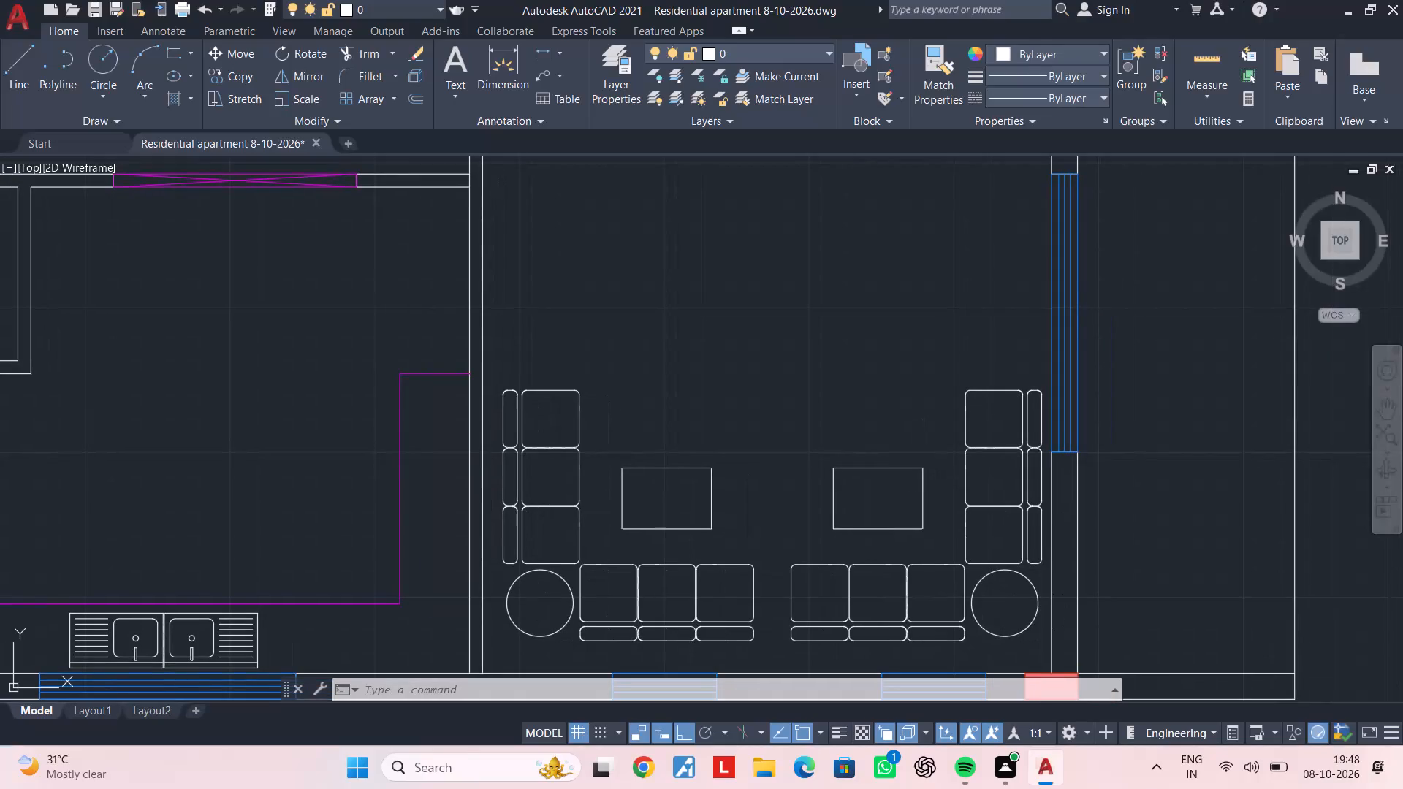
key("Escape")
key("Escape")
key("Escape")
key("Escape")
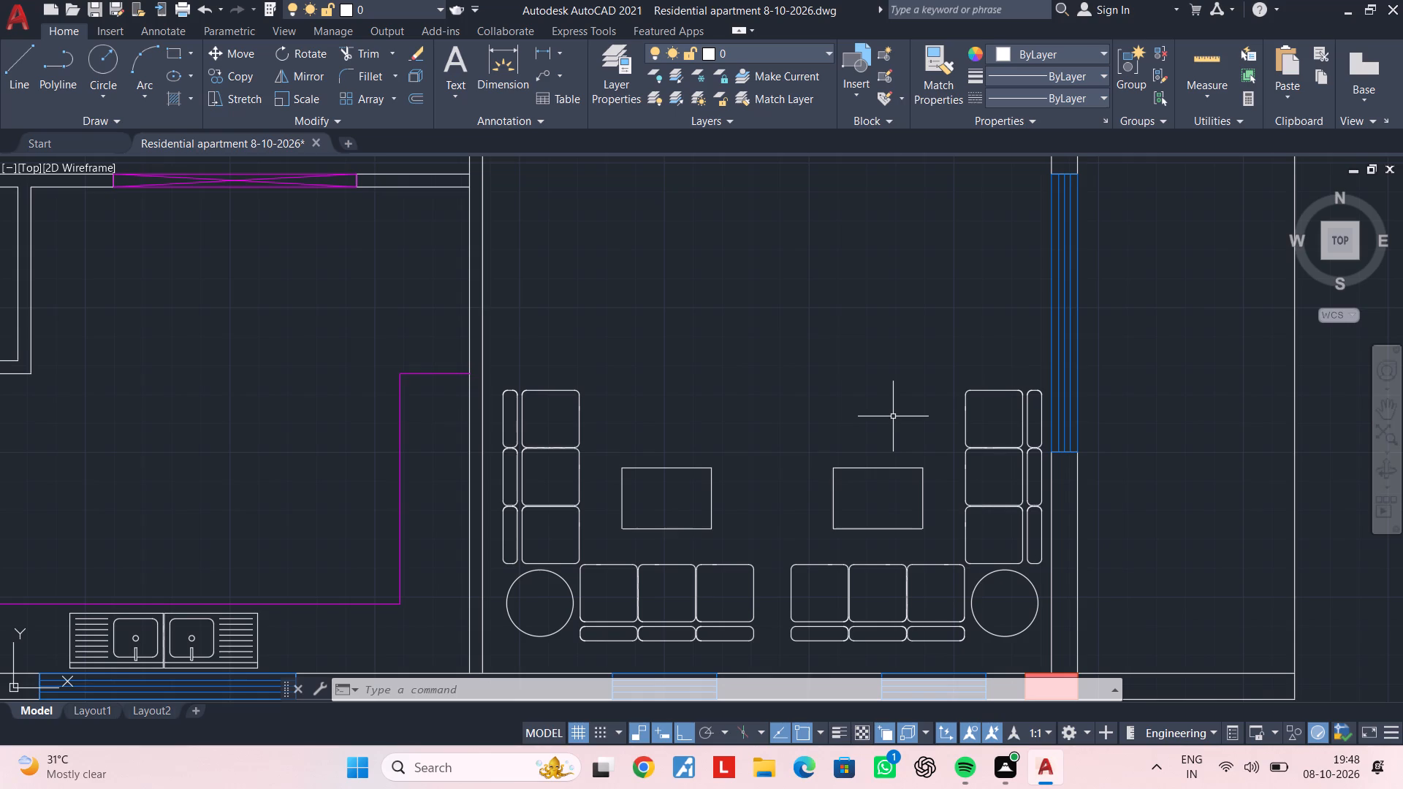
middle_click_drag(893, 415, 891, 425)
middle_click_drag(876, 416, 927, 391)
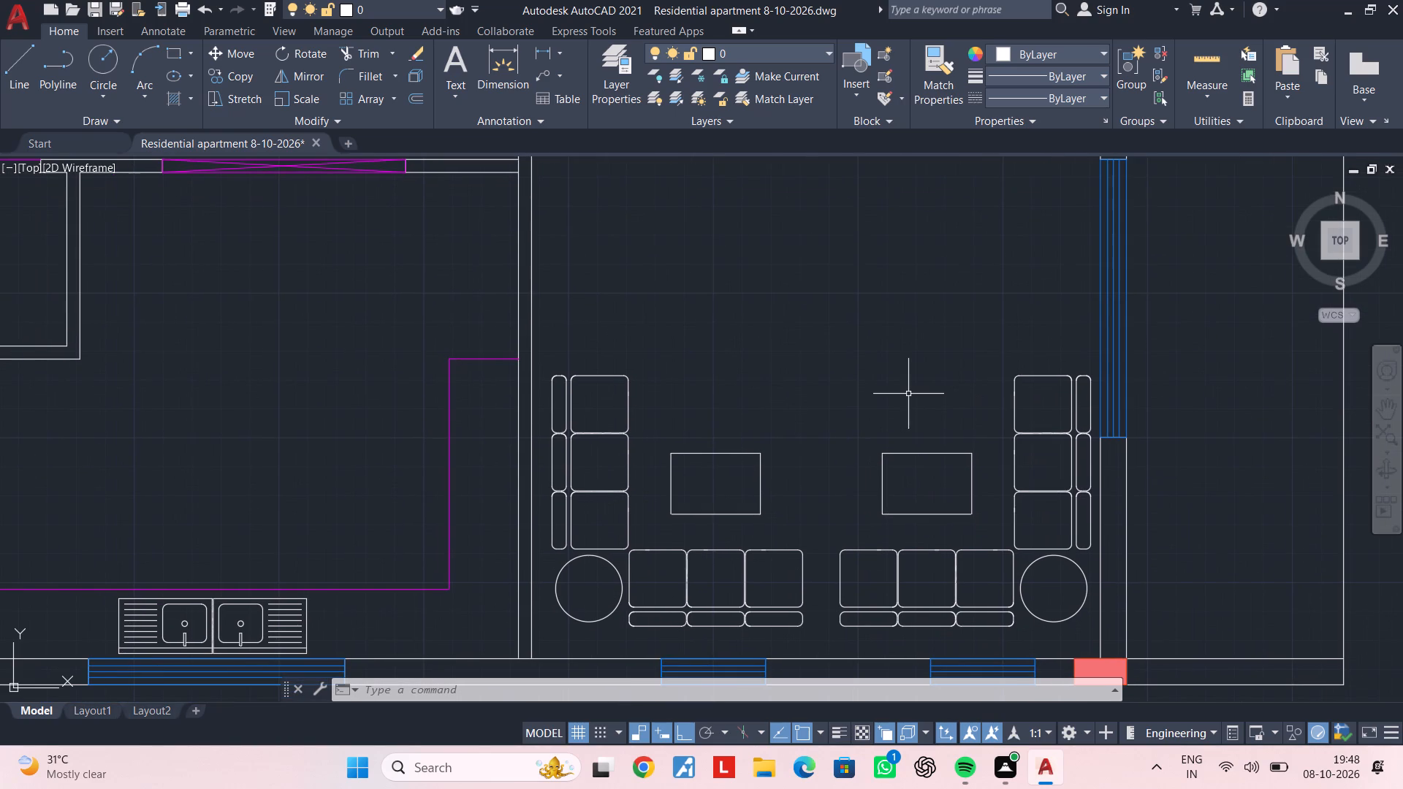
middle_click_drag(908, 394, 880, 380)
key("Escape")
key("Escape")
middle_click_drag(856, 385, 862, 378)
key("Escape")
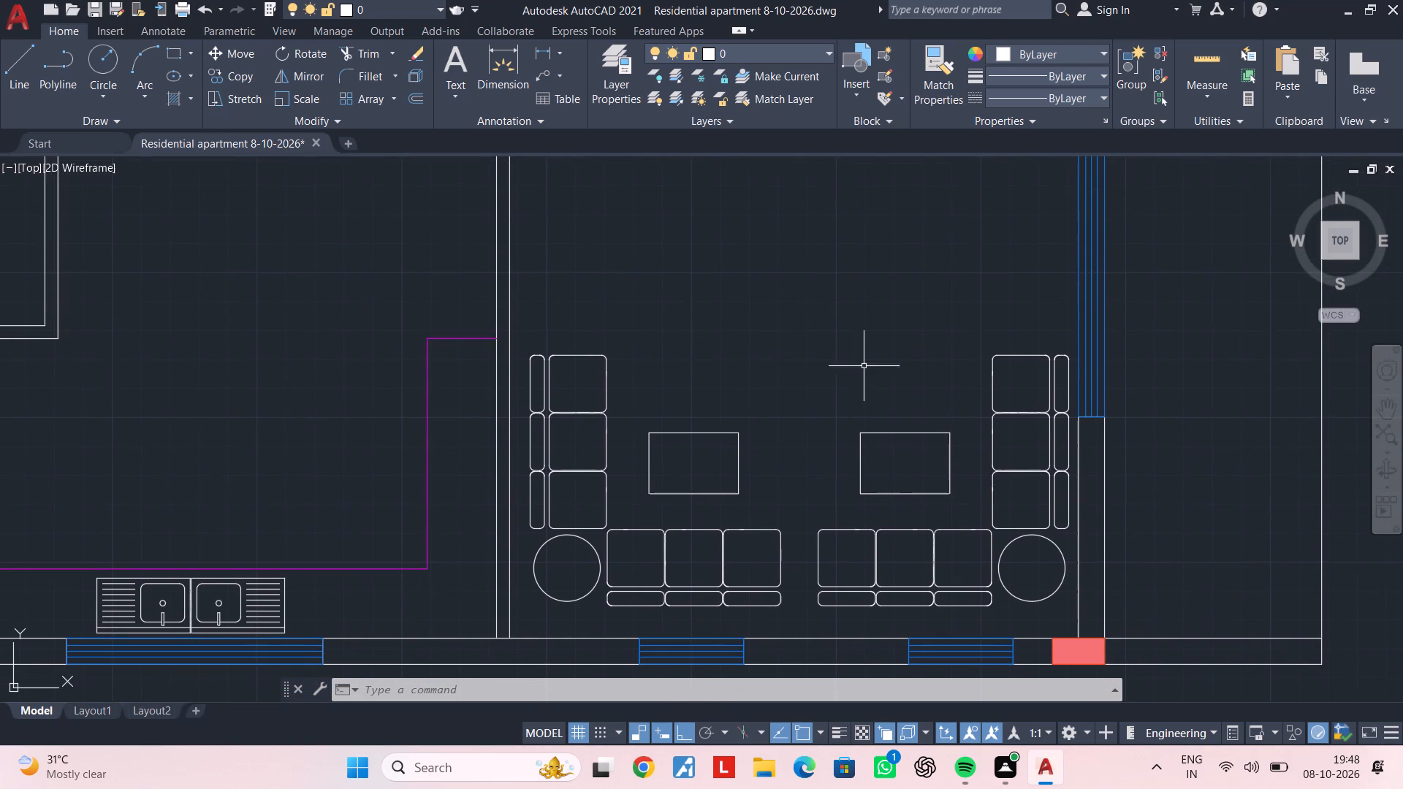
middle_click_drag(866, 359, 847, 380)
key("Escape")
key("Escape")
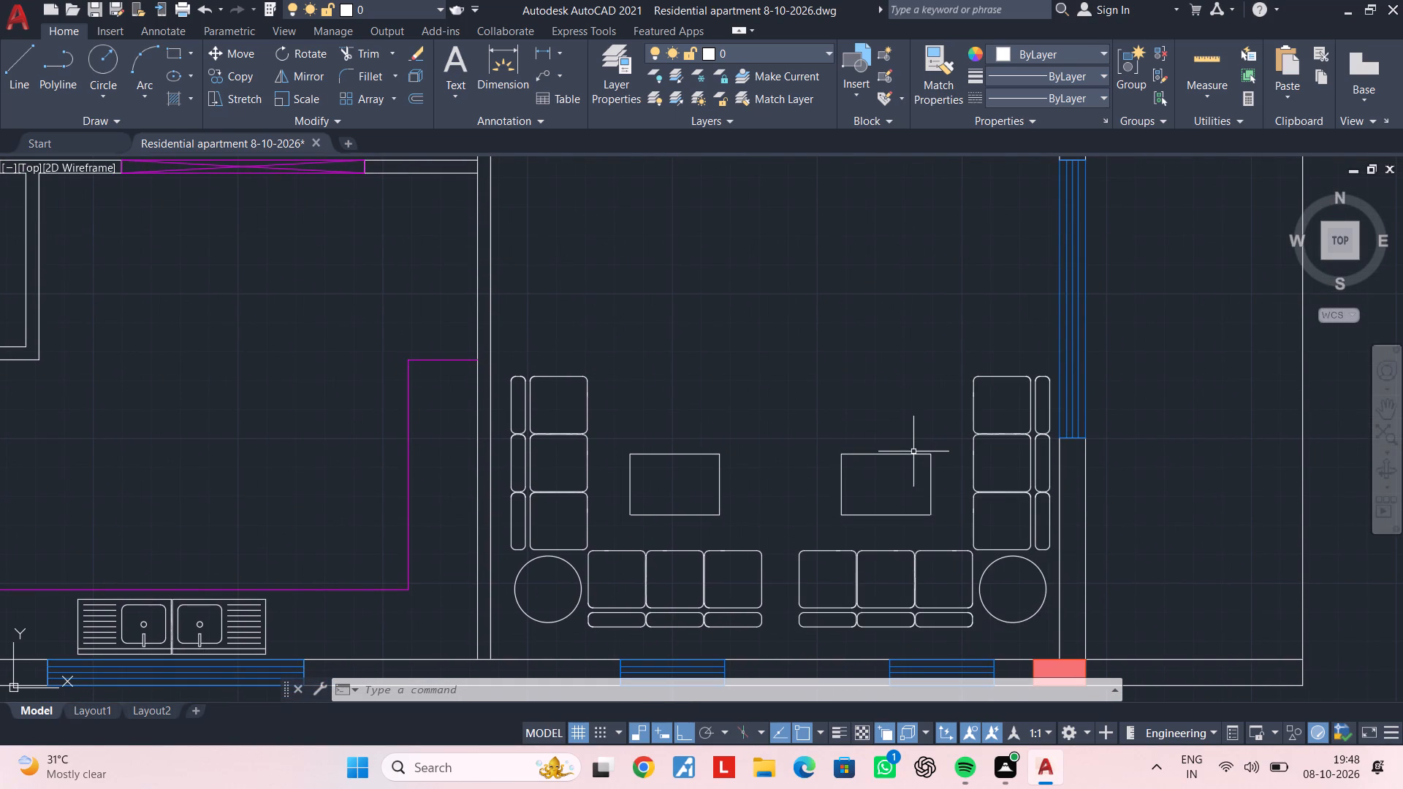
Move the mirrored sofa set slightly further west, so its gap to the east wall roughly matches the other set's wall gap.
left_click(912, 451)
type("m")
key("space")
left_click(905, 475)
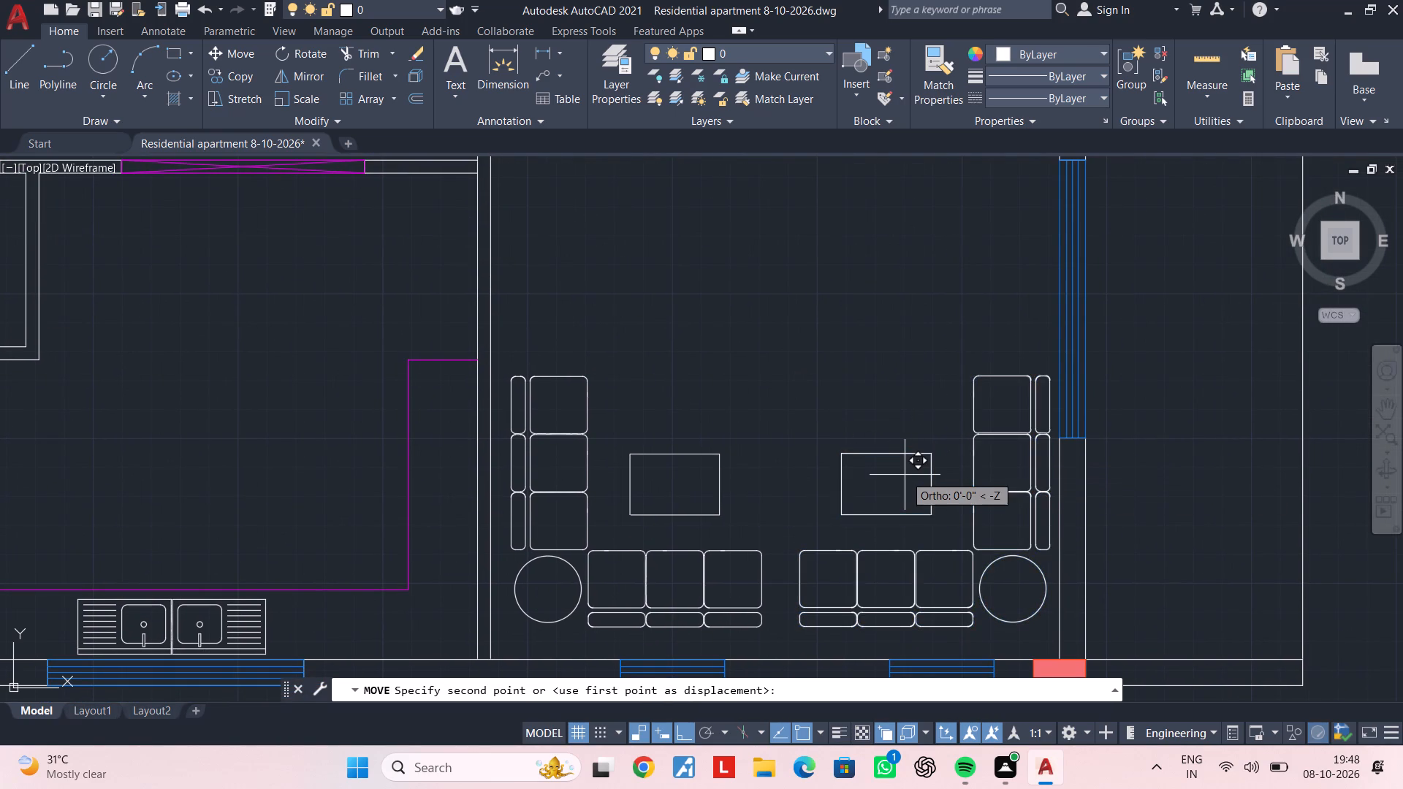
left_click(895, 475)
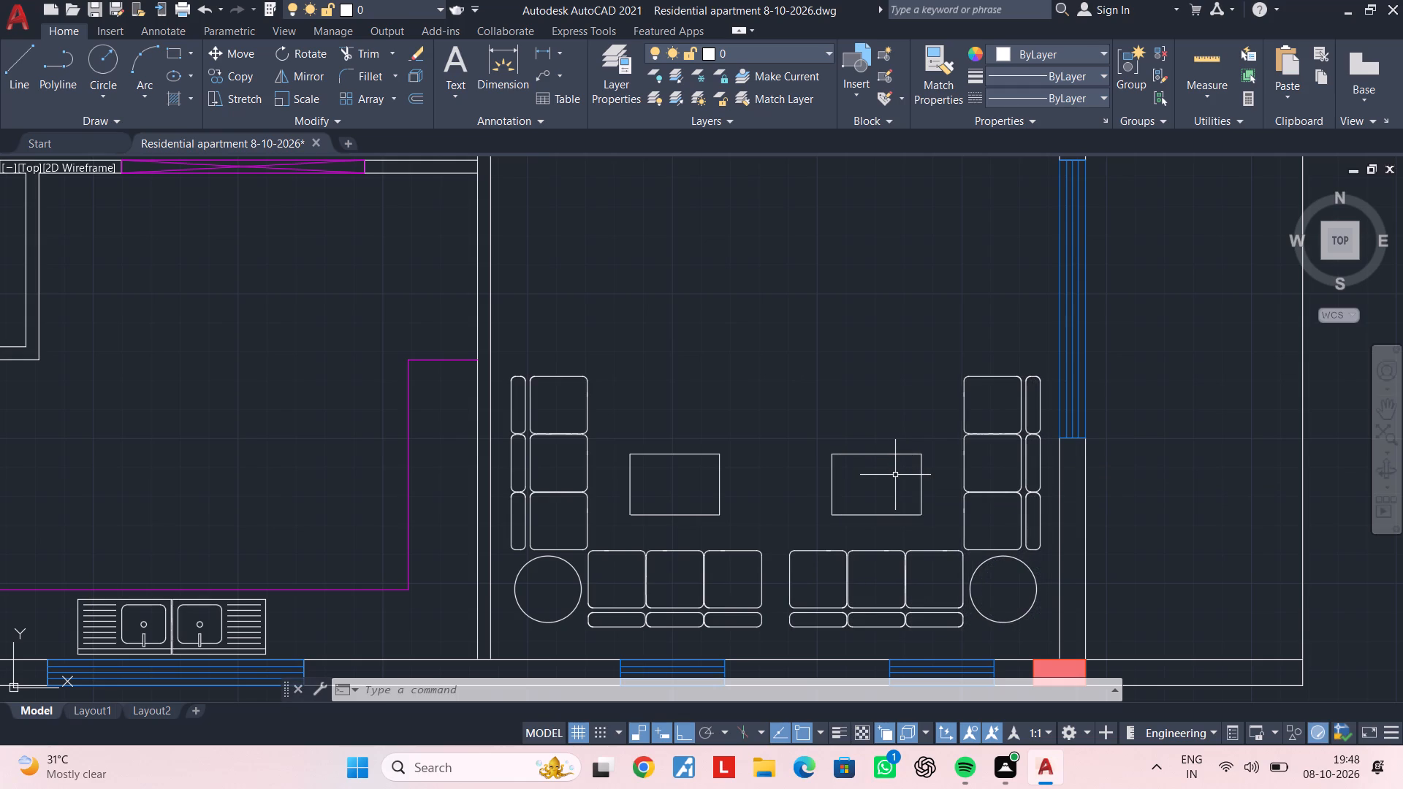
key("Escape")
key("Escape")
key("Escape")
key("Escape")
key("Escape")
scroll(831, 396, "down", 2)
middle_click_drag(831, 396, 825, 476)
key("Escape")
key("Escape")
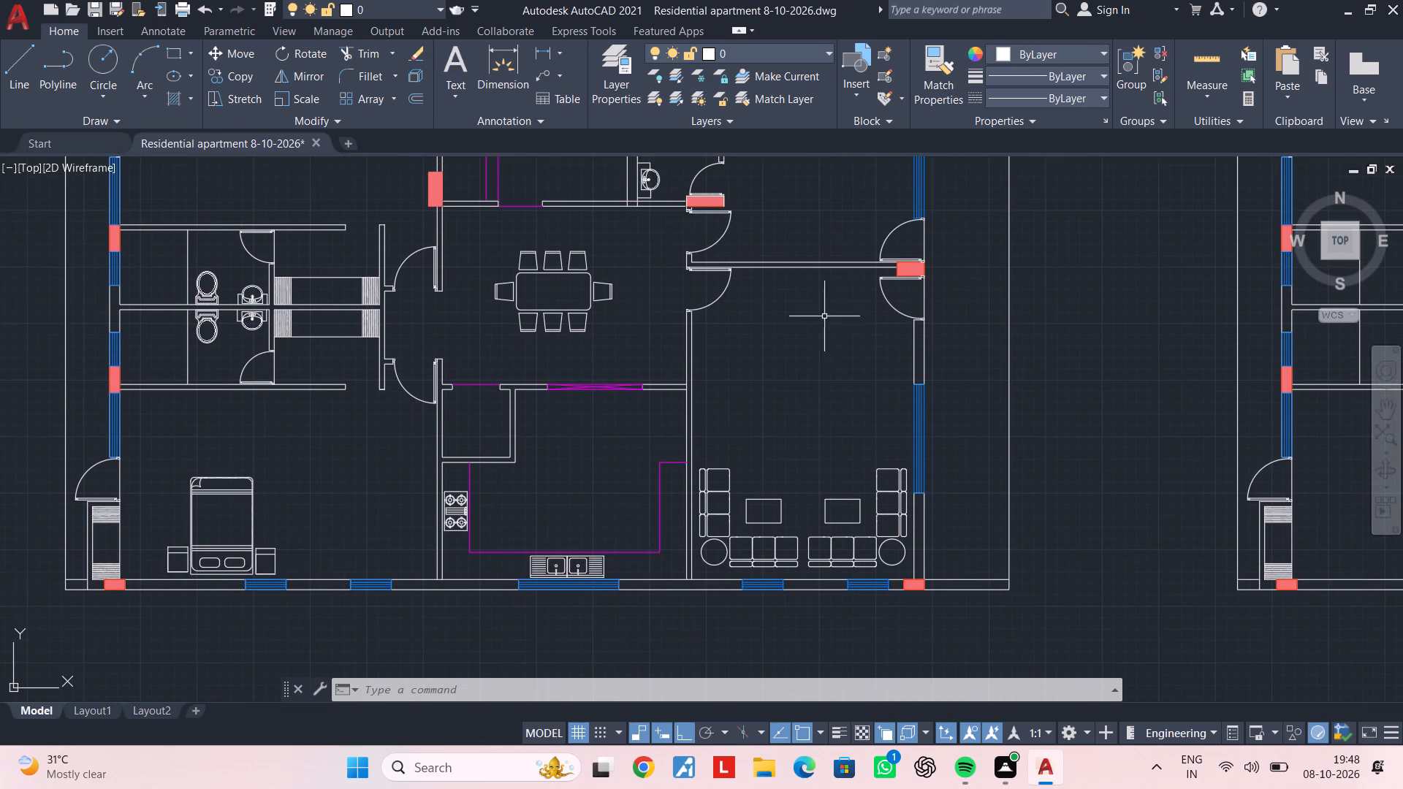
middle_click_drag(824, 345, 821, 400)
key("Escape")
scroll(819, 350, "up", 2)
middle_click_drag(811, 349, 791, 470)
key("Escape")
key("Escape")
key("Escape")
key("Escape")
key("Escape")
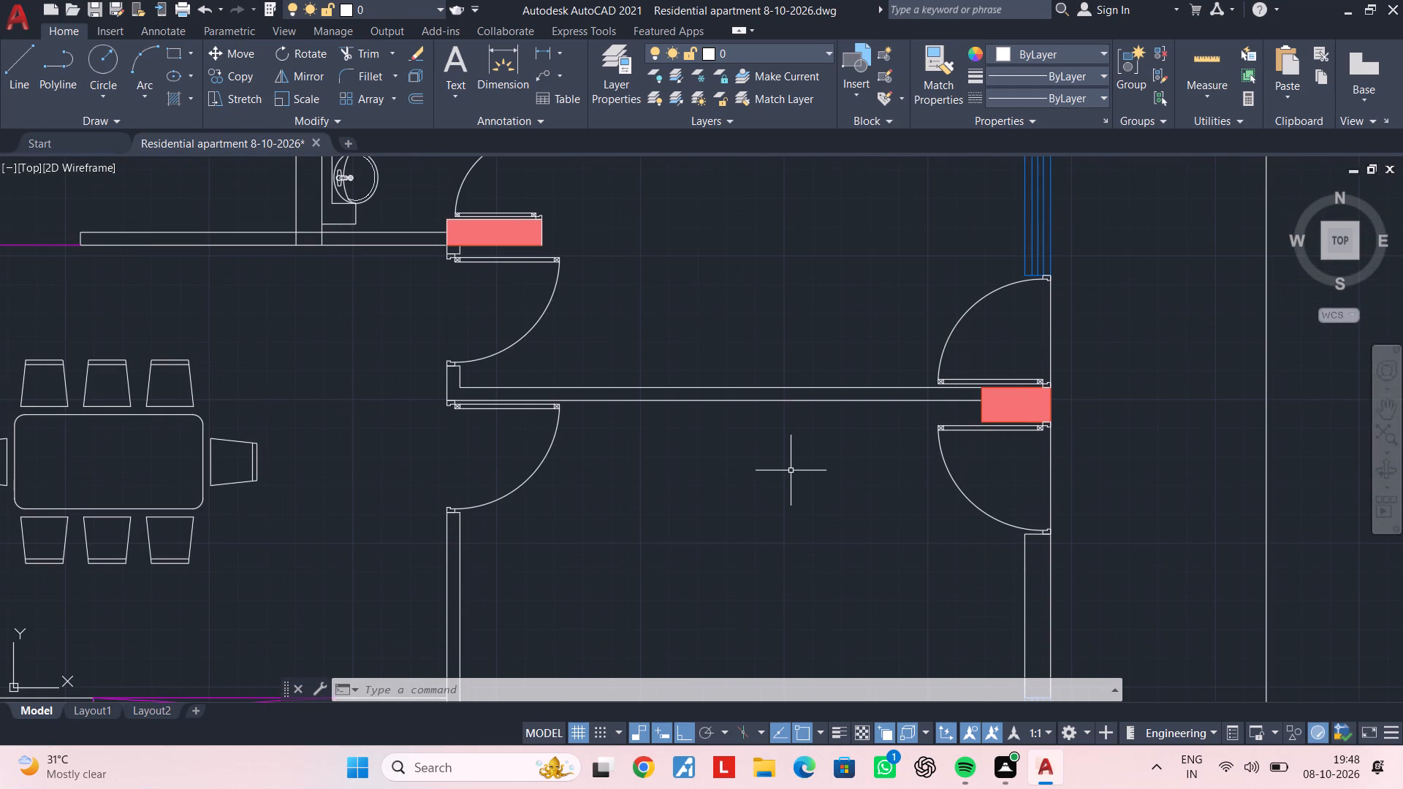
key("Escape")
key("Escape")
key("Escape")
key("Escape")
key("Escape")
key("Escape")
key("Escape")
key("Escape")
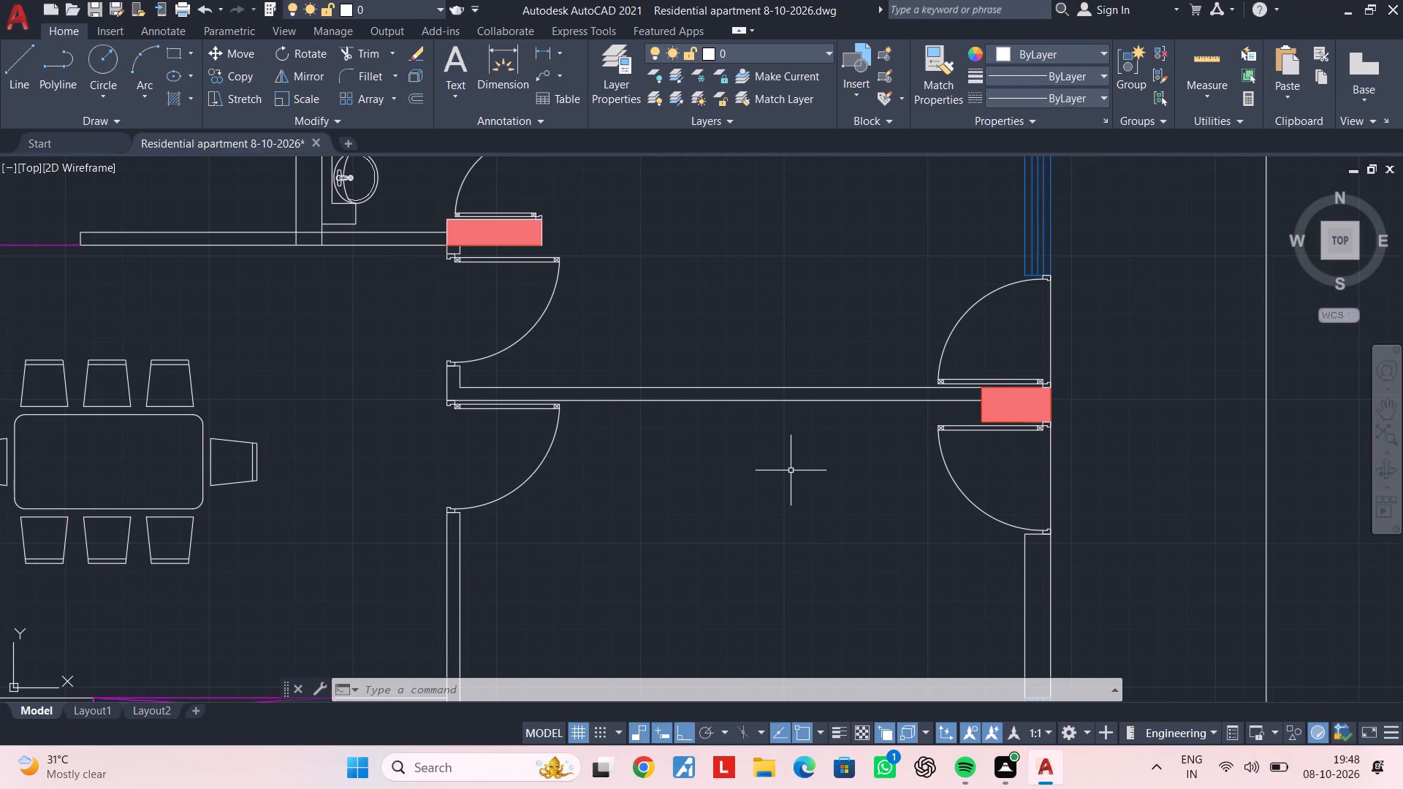
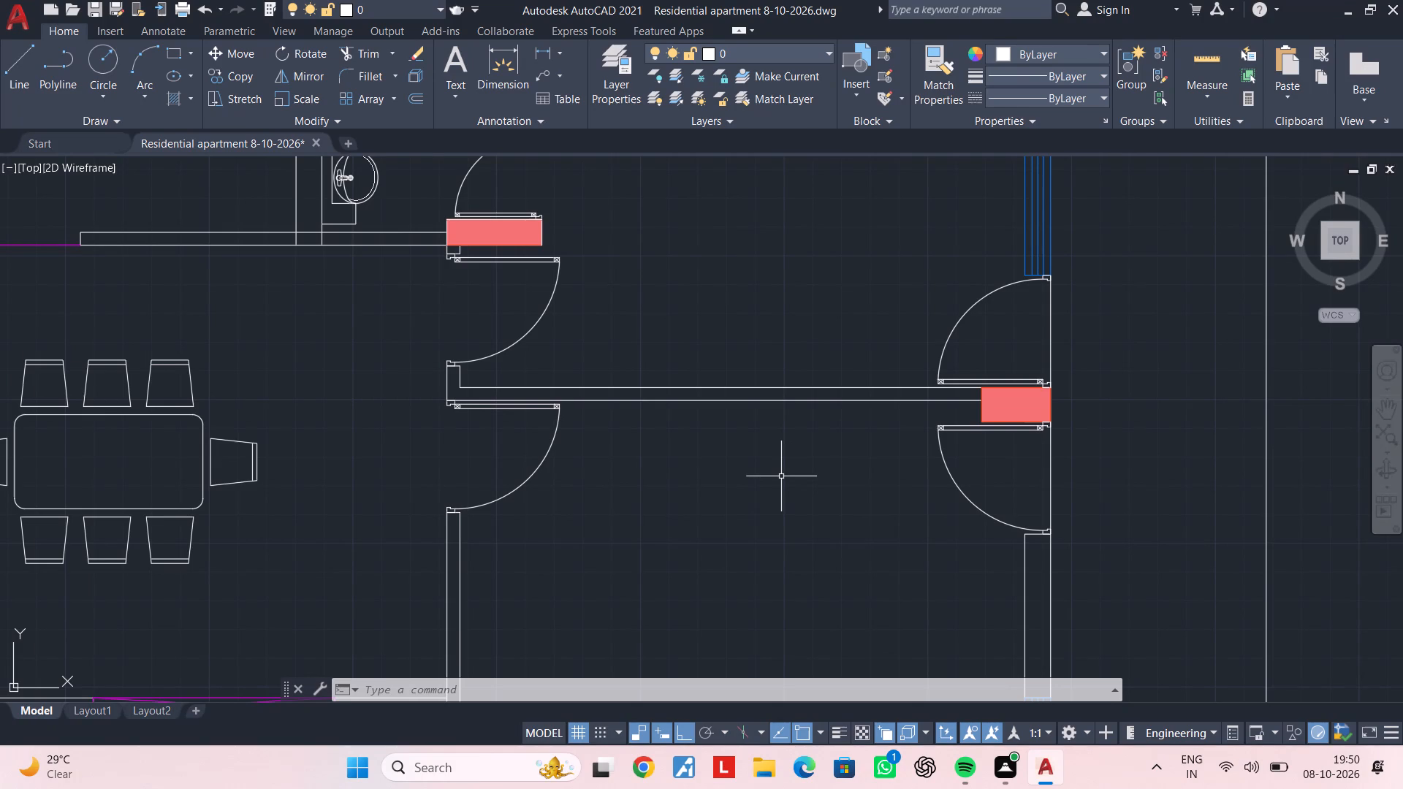
Review the furnished plan from the southeast living room up to the northeast bedroom and the adjoining dining area.
scroll(1013, 459, "down", 2)
scroll(957, 622, "down", 2)
middle_click_drag(954, 579, 881, 345)
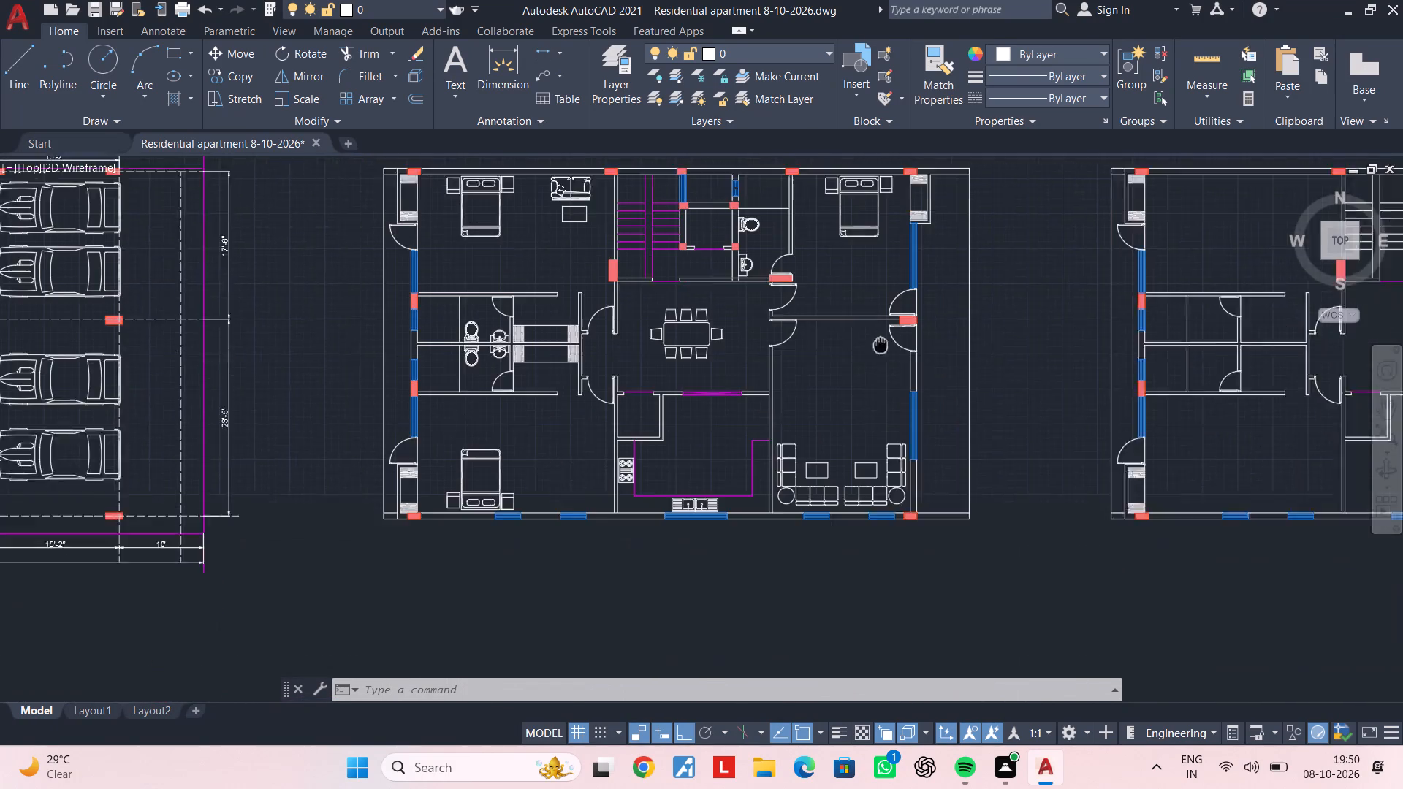
middle_click_drag(881, 345, 875, 326)
middle_click_drag(863, 417, 899, 340)
scroll(899, 368, "up", 2)
middle_click_drag(856, 340, 832, 503)
key("Escape")
key("Escape")
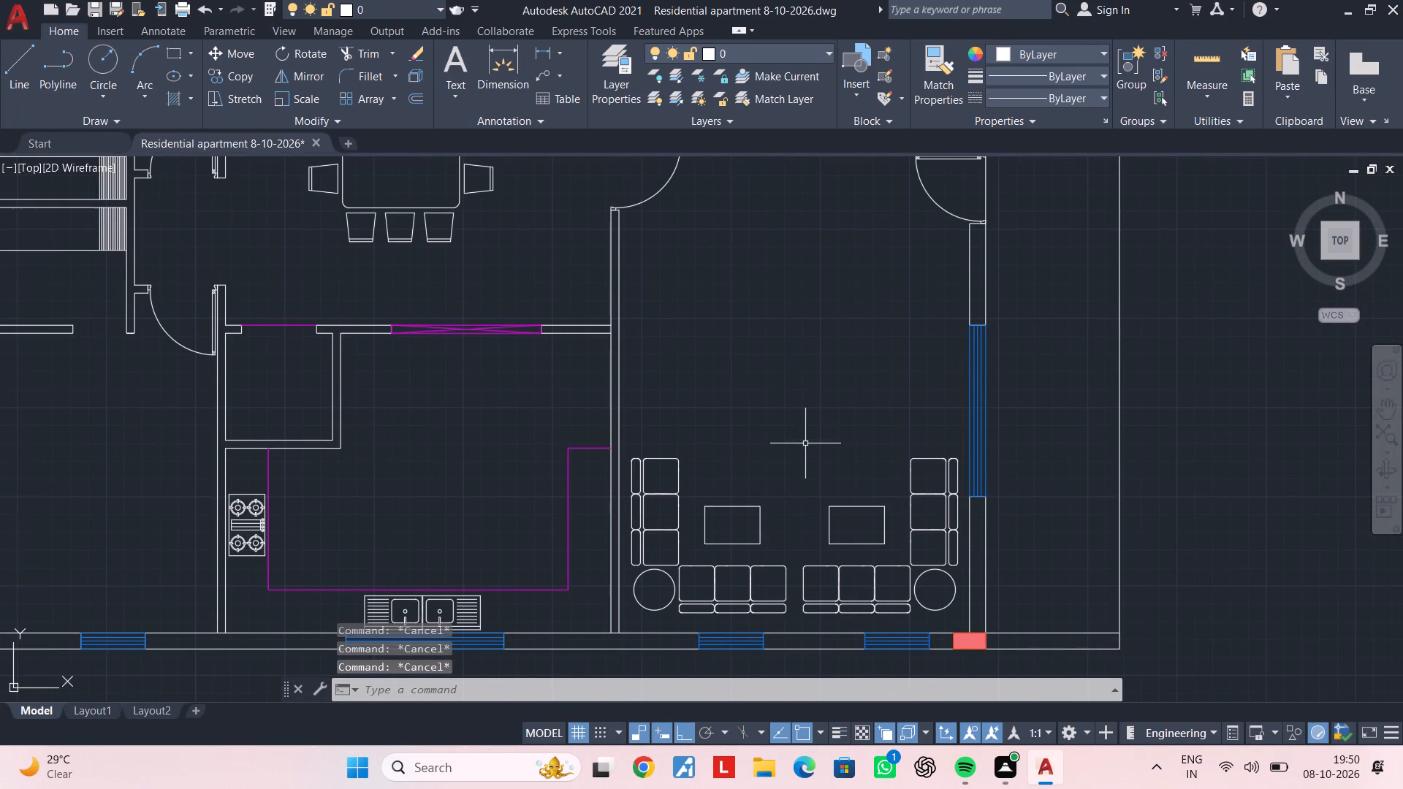
middle_click_drag(878, 438, 863, 486)
key("Escape")
key("Escape")
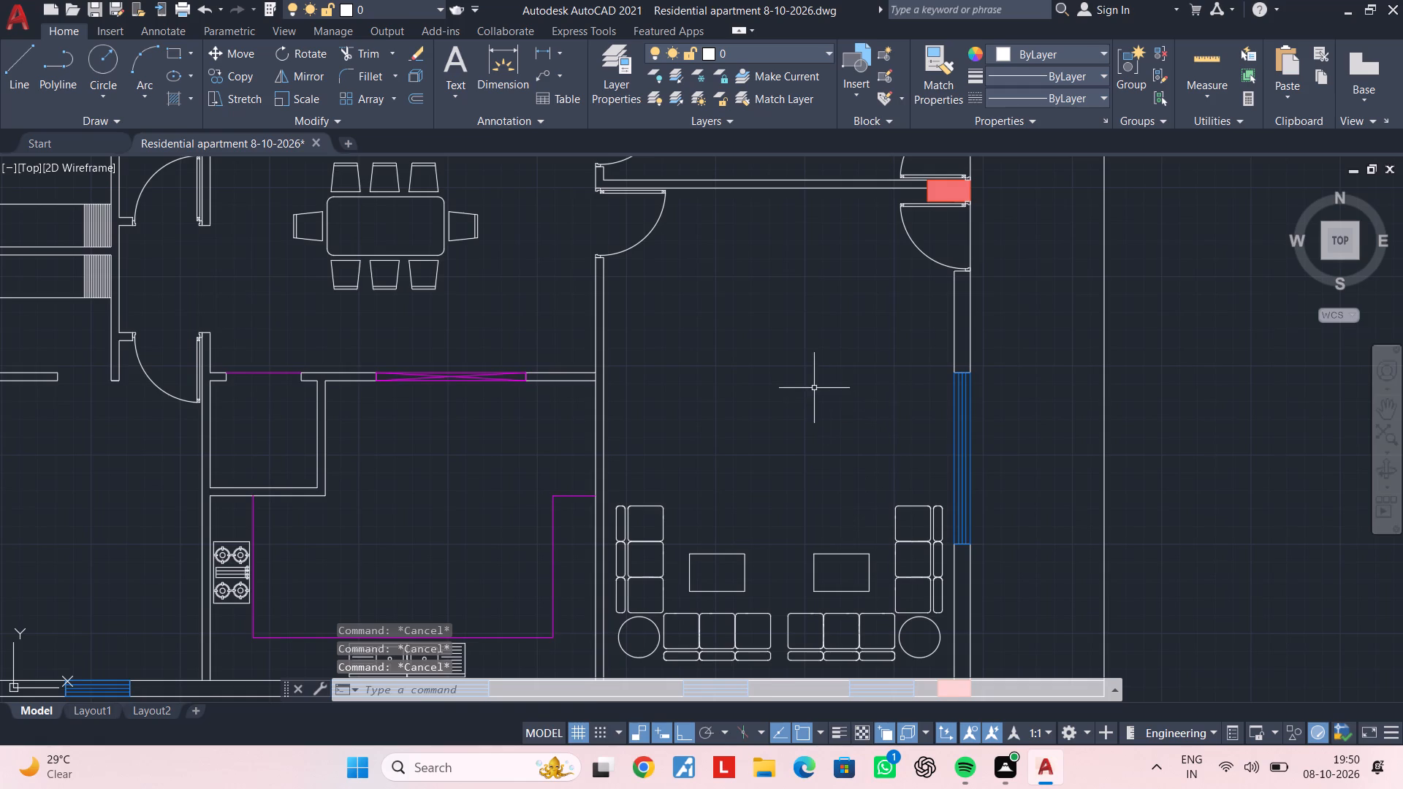
middle_click_drag(813, 382, 813, 435)
key("Escape")
key("Escape")
key("Escape")
key("Escape")
key("Escape")
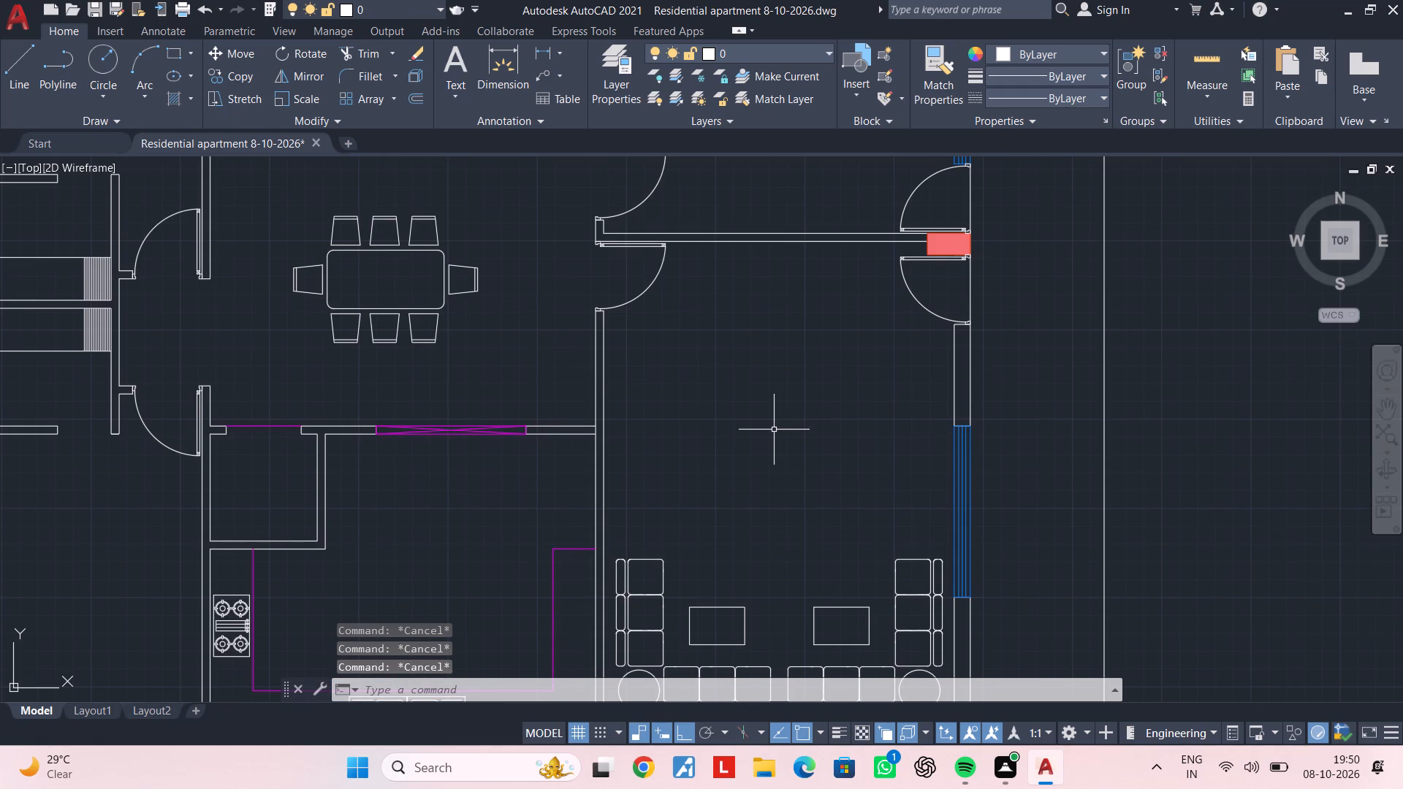
key("Escape")
key("Escape")
key("Escape")
middle_click_drag(798, 430, 744, 576)
key("Escape")
key("Escape")
middle_click_drag(758, 469, 764, 545)
key("Escape")
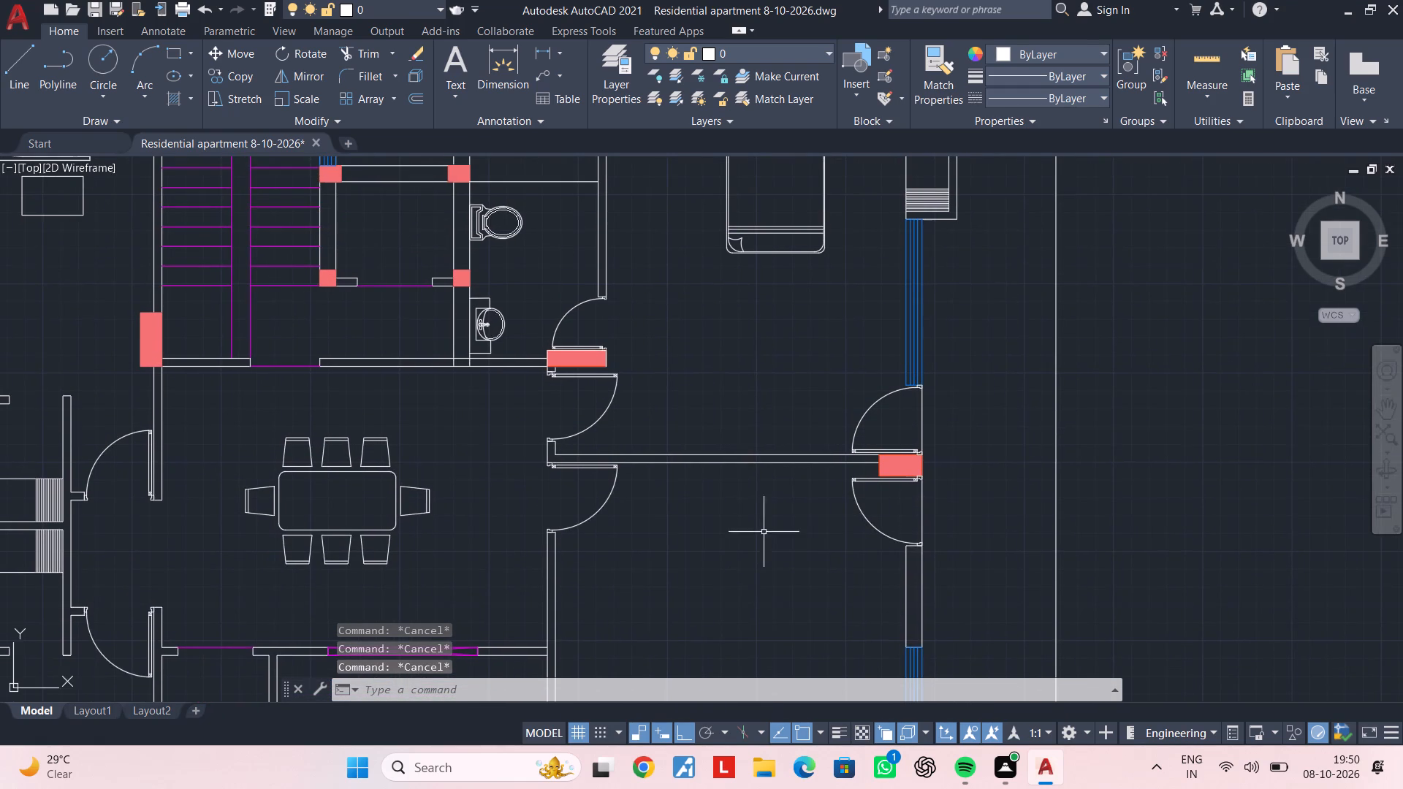
key("Escape")
key("Escape")
middle_click_drag(760, 362, 759, 409)
key("Escape")
key("Escape")
key("Escape")
middle_click_drag(794, 381, 776, 439)
key("Escape")
key("Escape")
middle_click_drag(776, 461, 796, 388)
key("Escape")
key("Escape")
middle_click_drag(793, 397, 796, 365)
key("Escape")
key("Escape")
key("Escape")
middle_click_drag(786, 374, 789, 357)
key("Escape")
key("Escape")
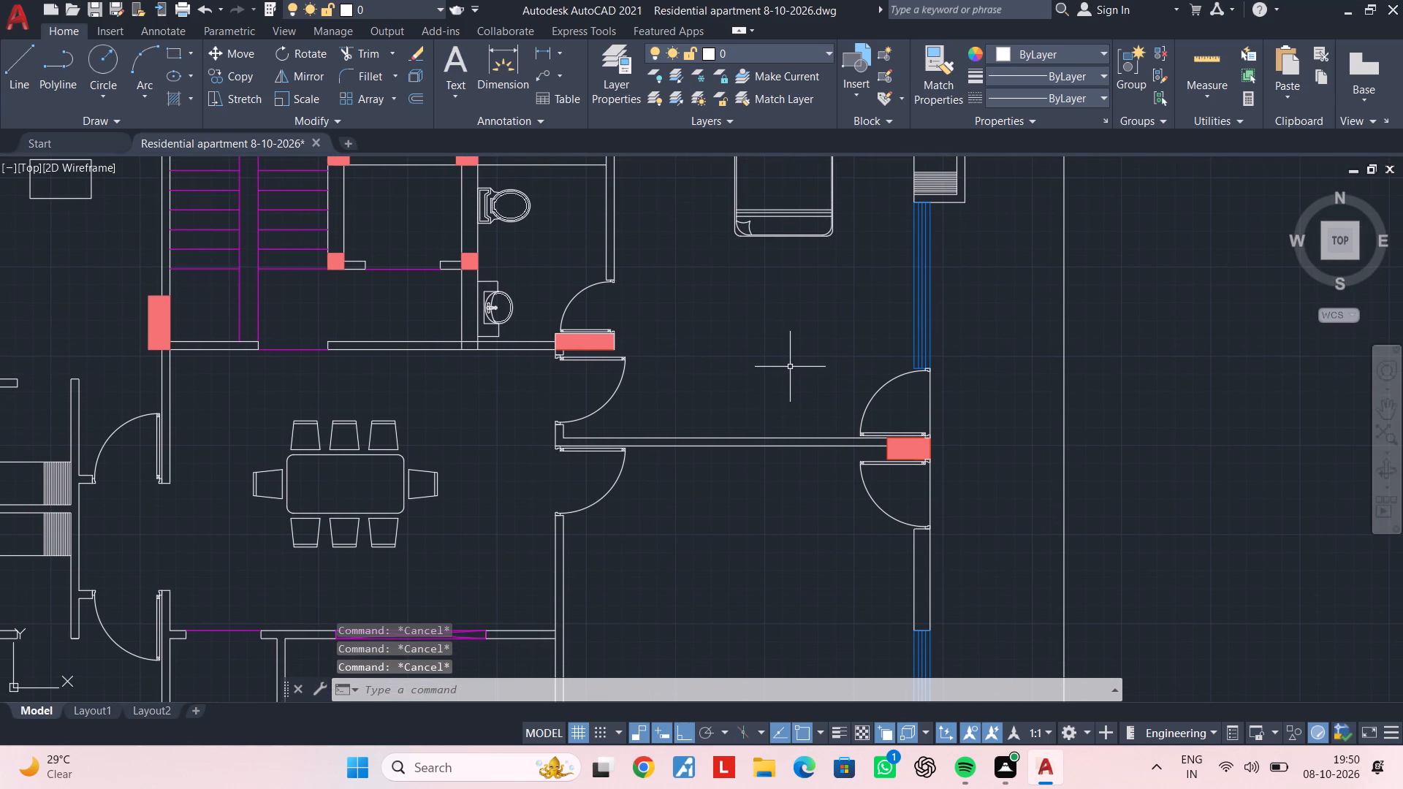
key("Escape")
key("Escape")
key("Escape")
key("Escape")
key("Escape")
key("Escape")
middle_click_drag(807, 390, 867, 378)
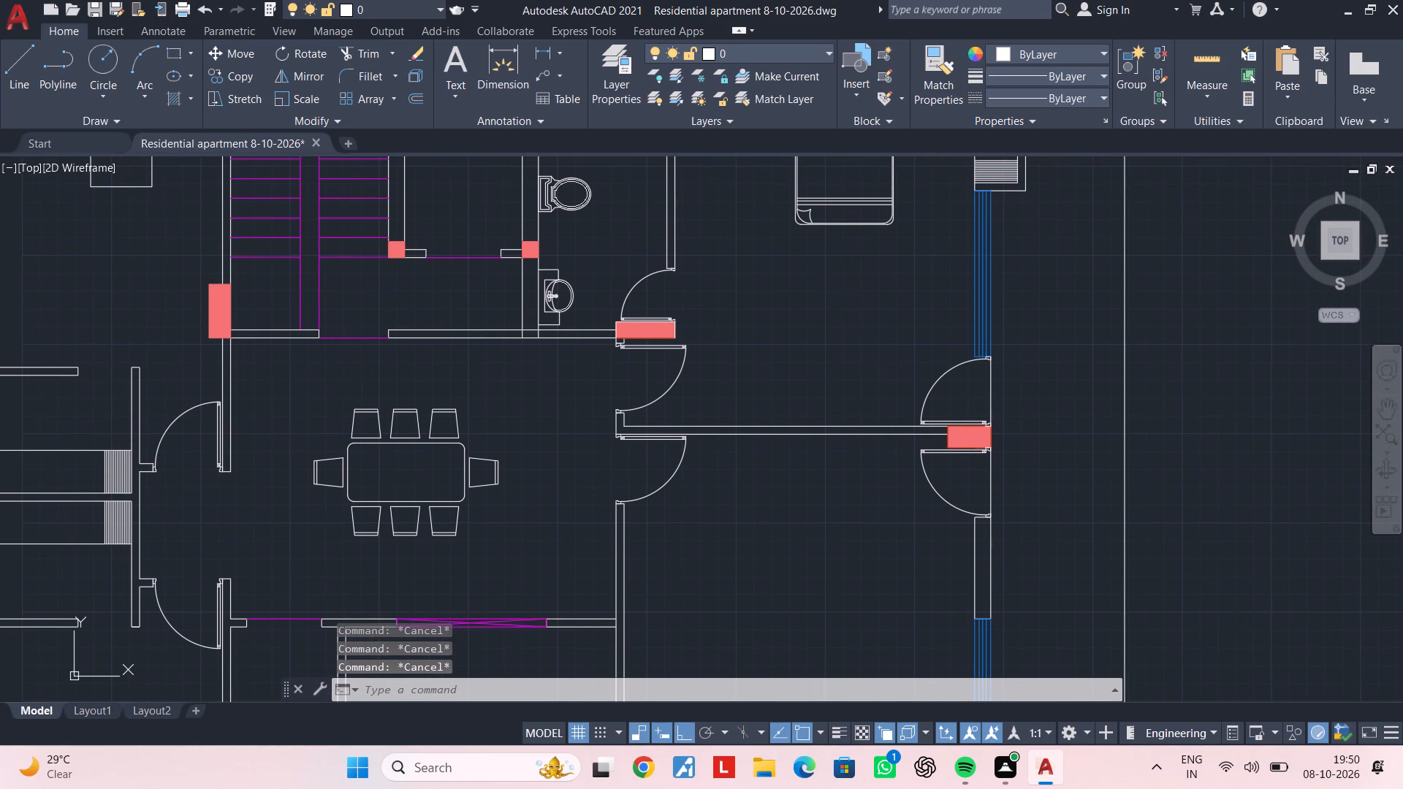
scroll(868, 378, "down", 1)
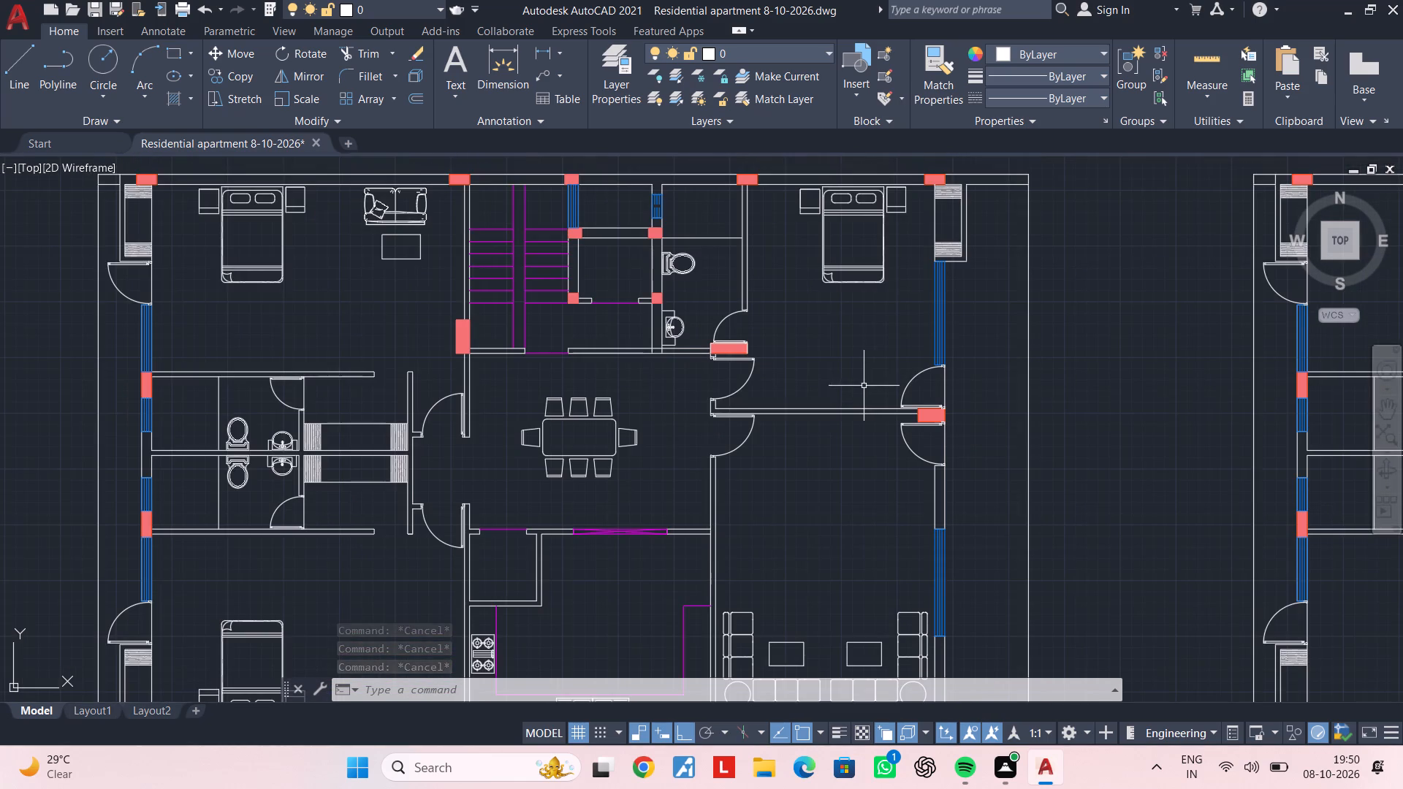
middle_click_drag(864, 386, 921, 348)
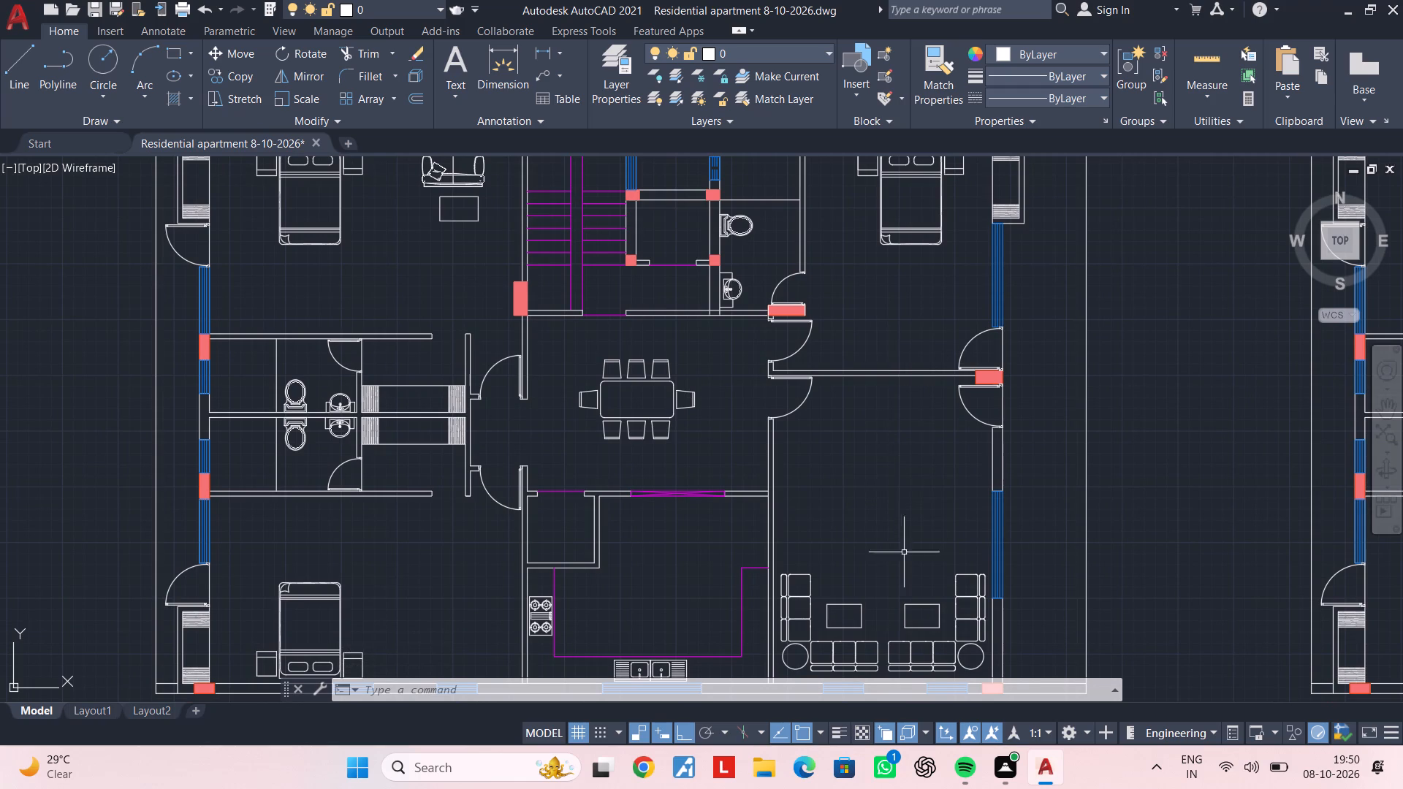
Inspect the paired corner sofa sets in the living room and the double sink on the kitchen counter.
middle_click_drag(920, 592, 941, 463)
scroll(910, 533, "up", 2)
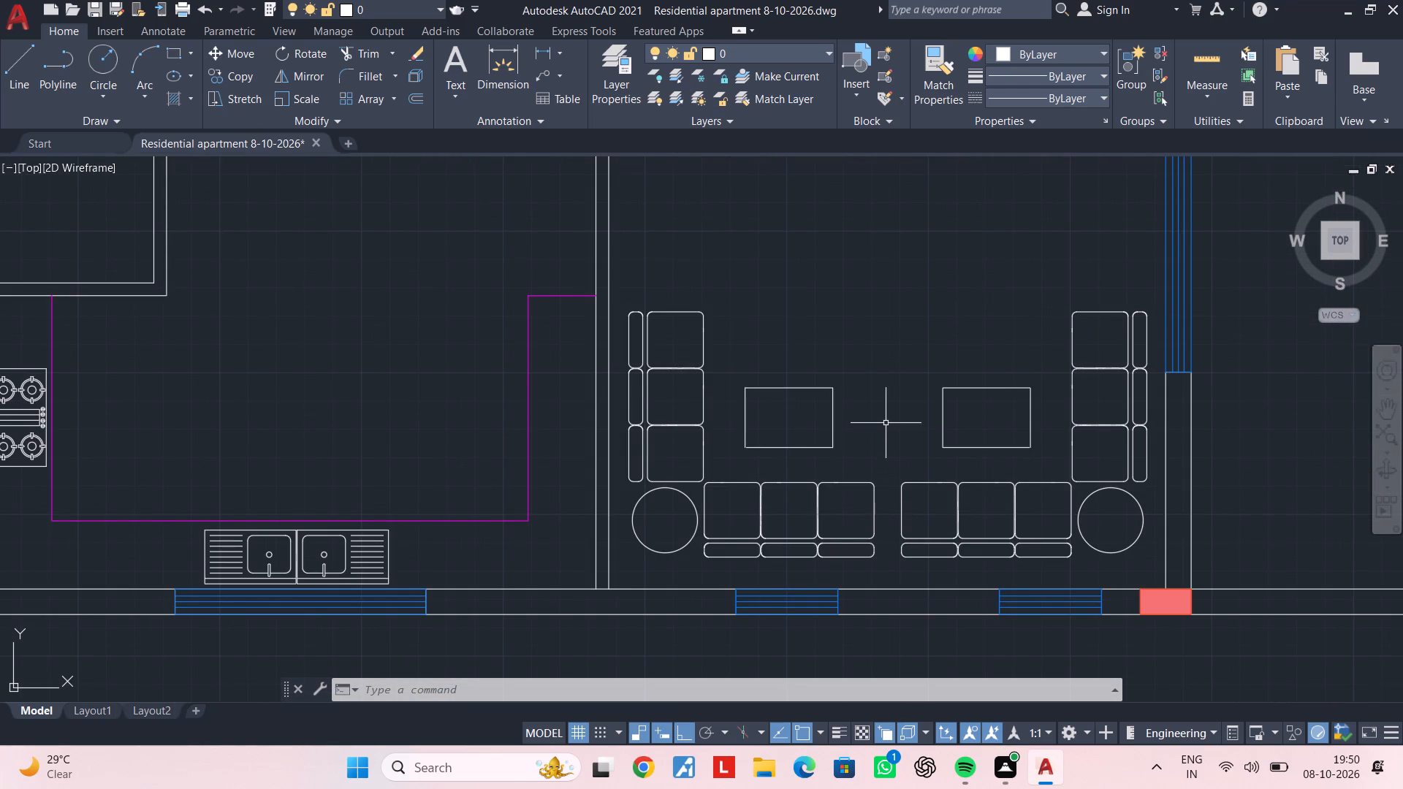
scroll(886, 422, "down", 2)
middle_click_drag(886, 422, 886, 465)
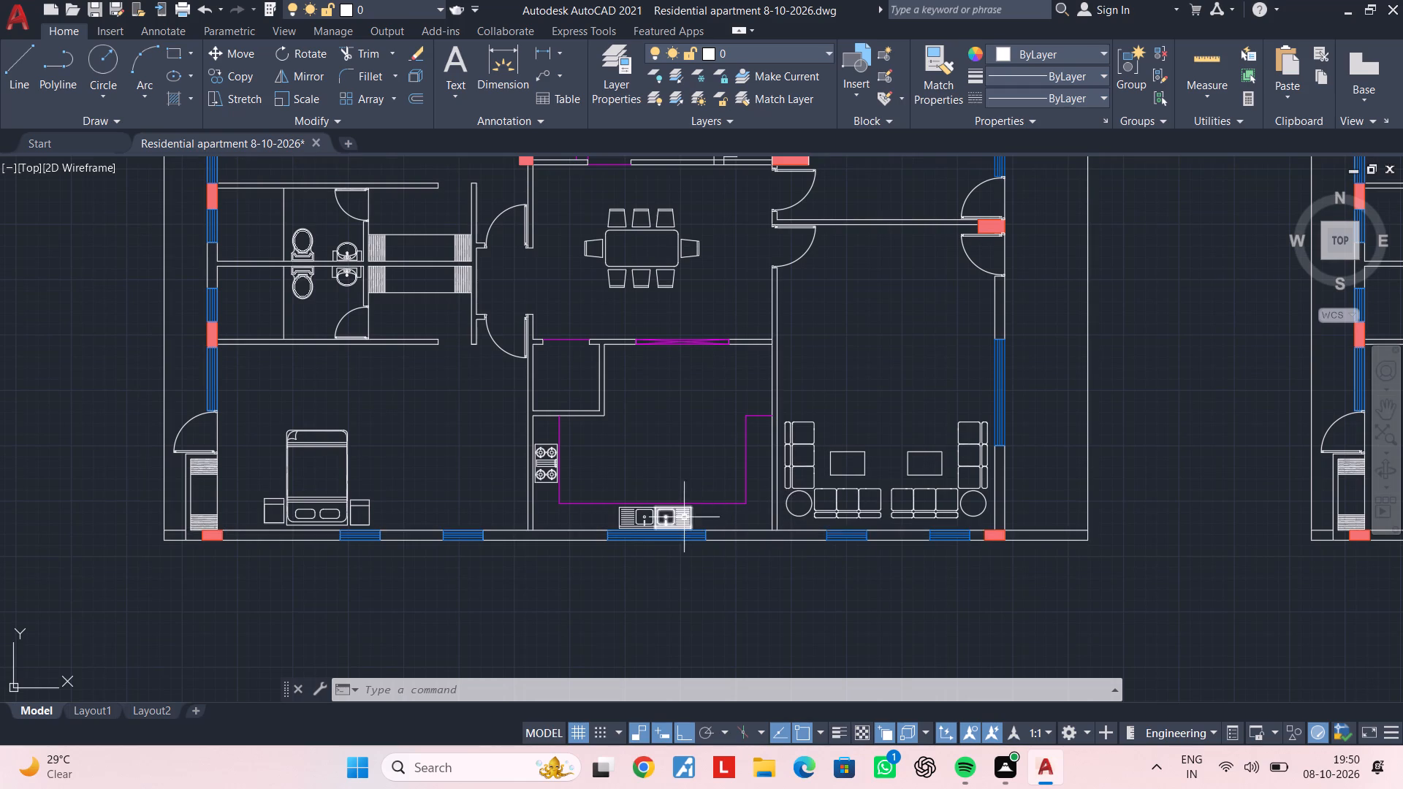
scroll(684, 517, "up", 3)
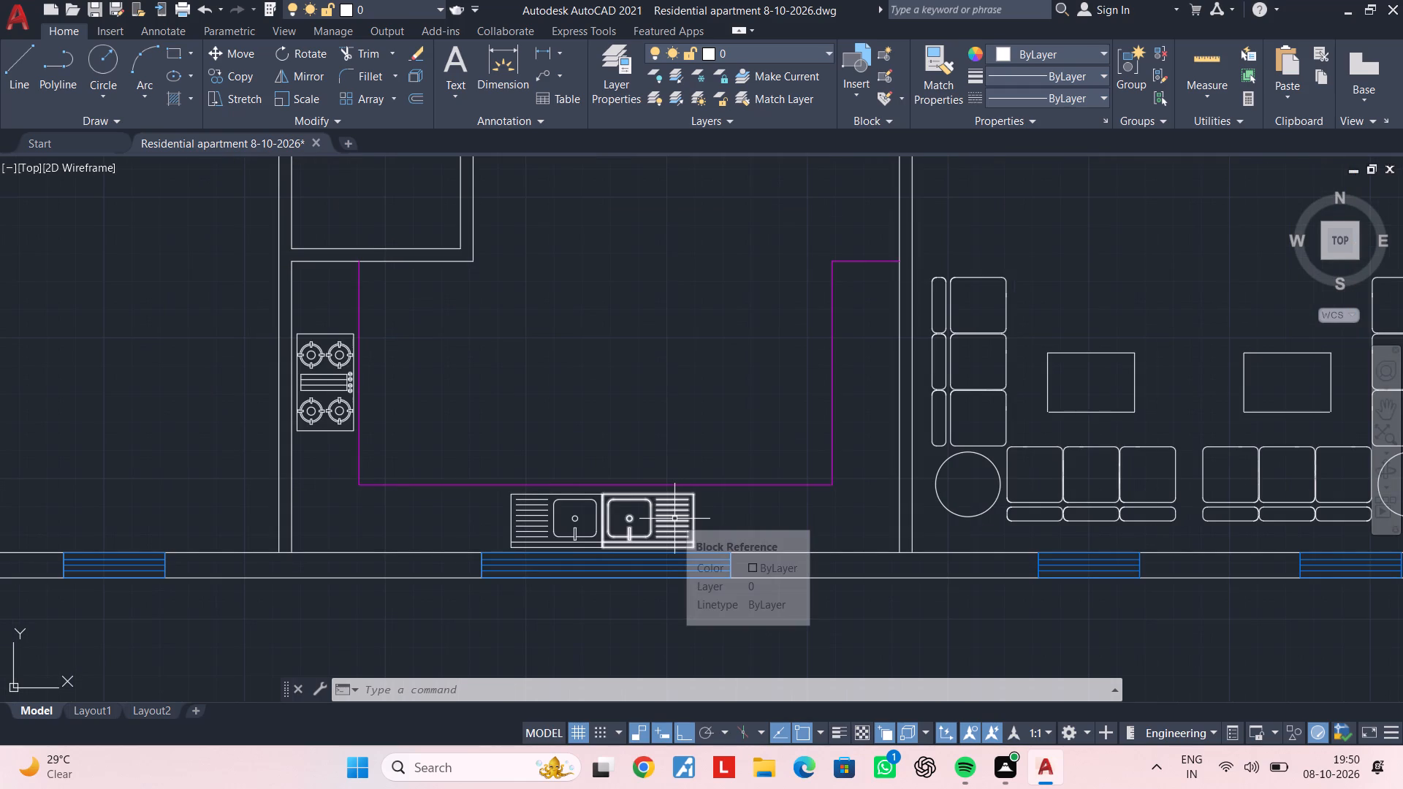
scroll(674, 519, "up", 2)
middle_click_drag(665, 519, 741, 505)
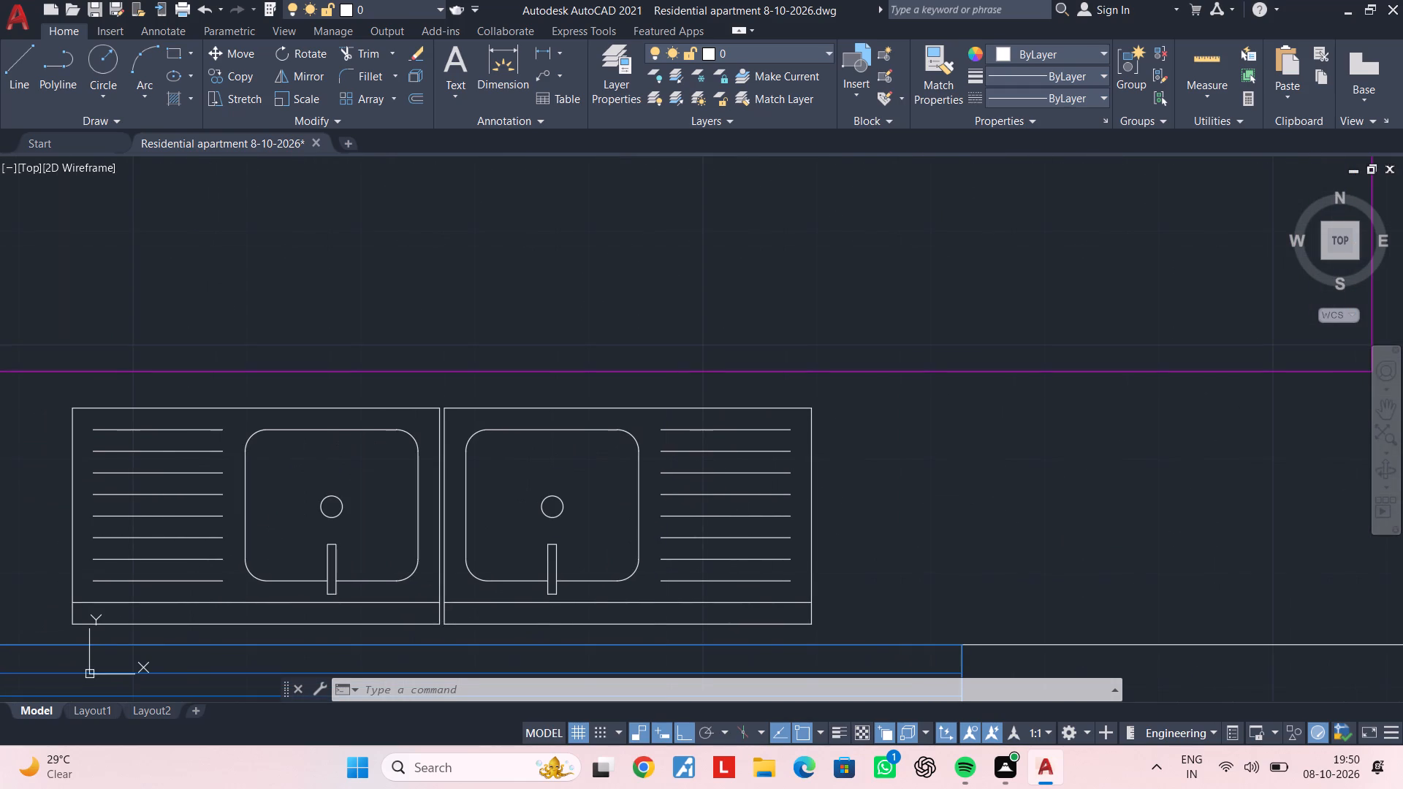
key("Escape")
key("Escape")
key("Escape")
key("Escape")
key("Escape")
key("Escape")
scroll(741, 505, "down", 2)
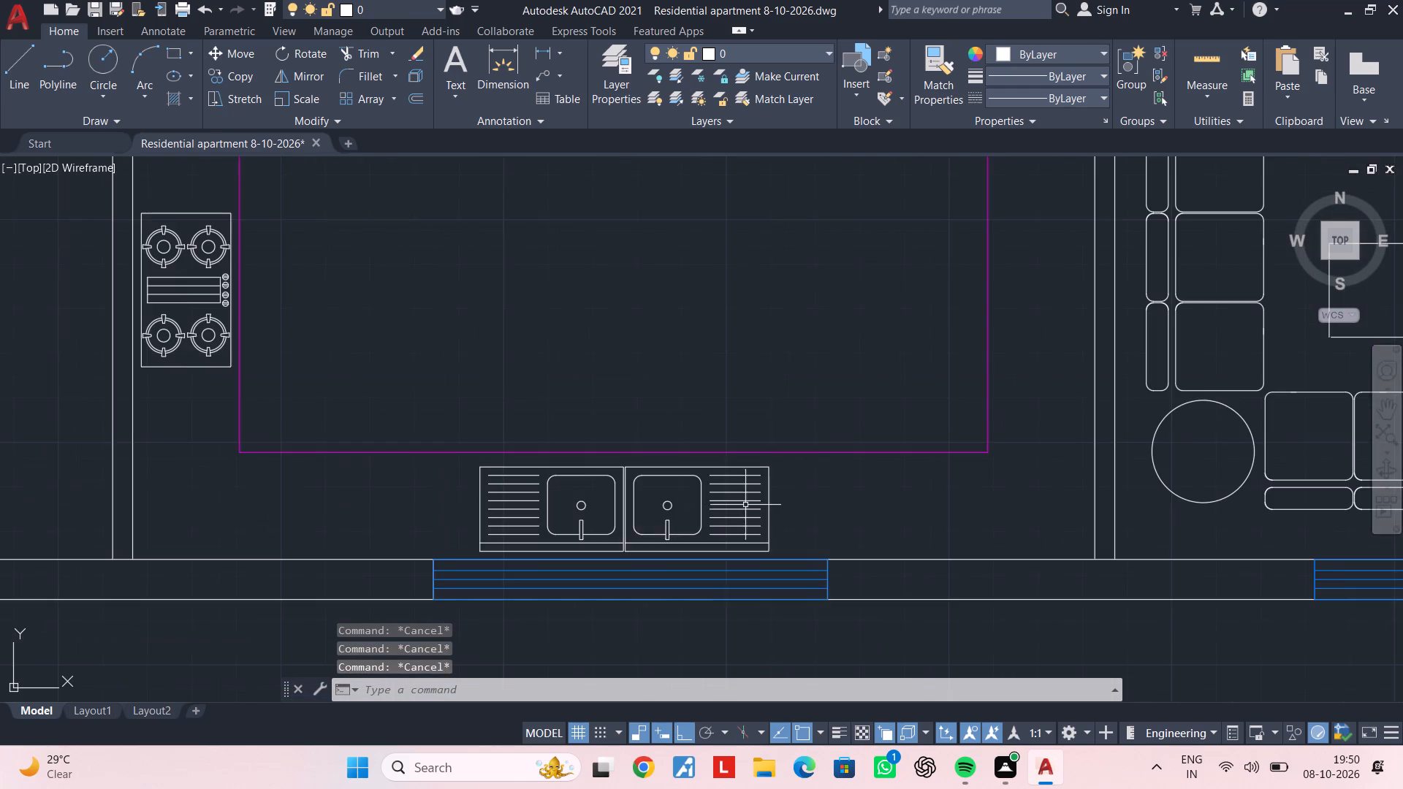
middle_click_drag(886, 503, 663, 510)
scroll(756, 514, "down", 2)
middle_click_drag(818, 513, 631, 517)
key("Escape")
key("Escape")
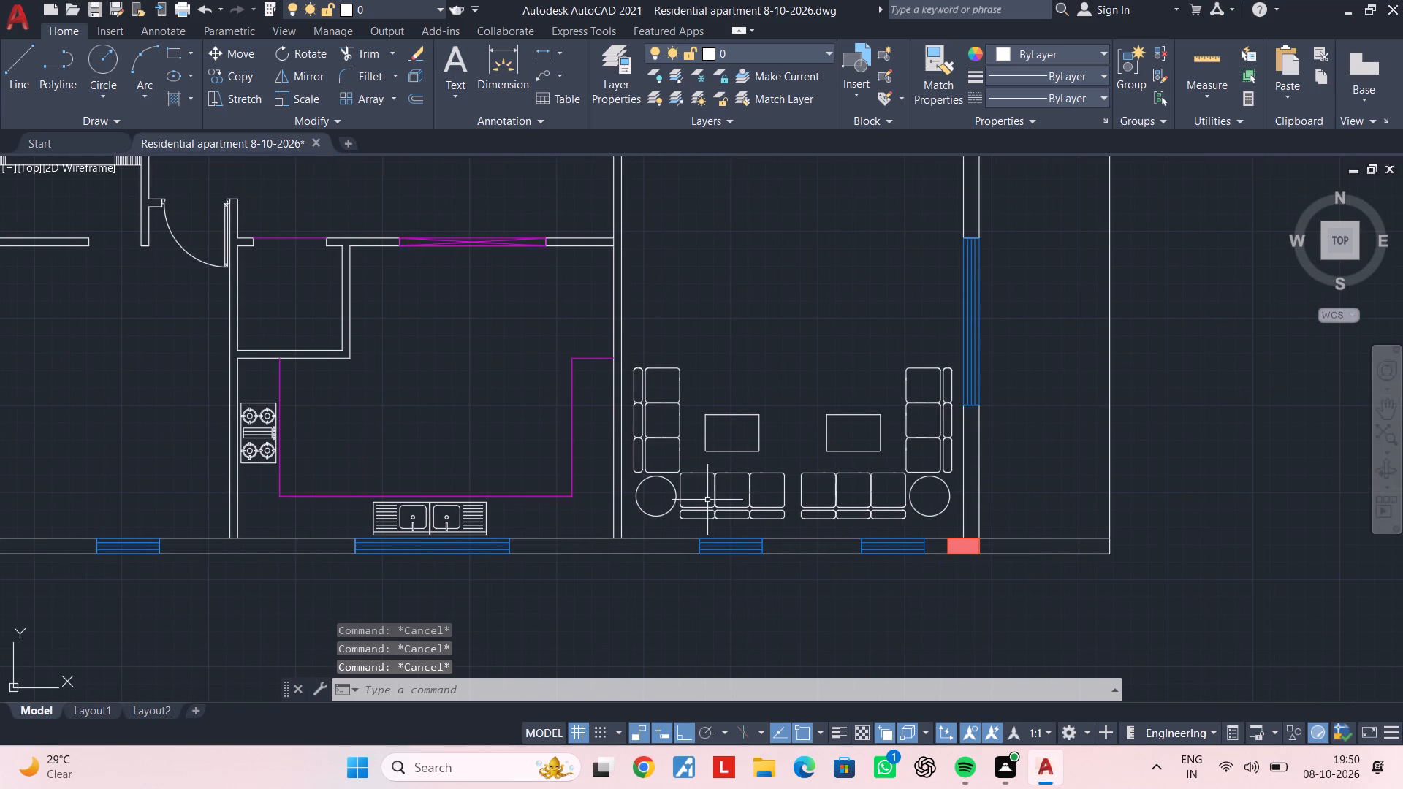
key("Escape")
key("Escape")
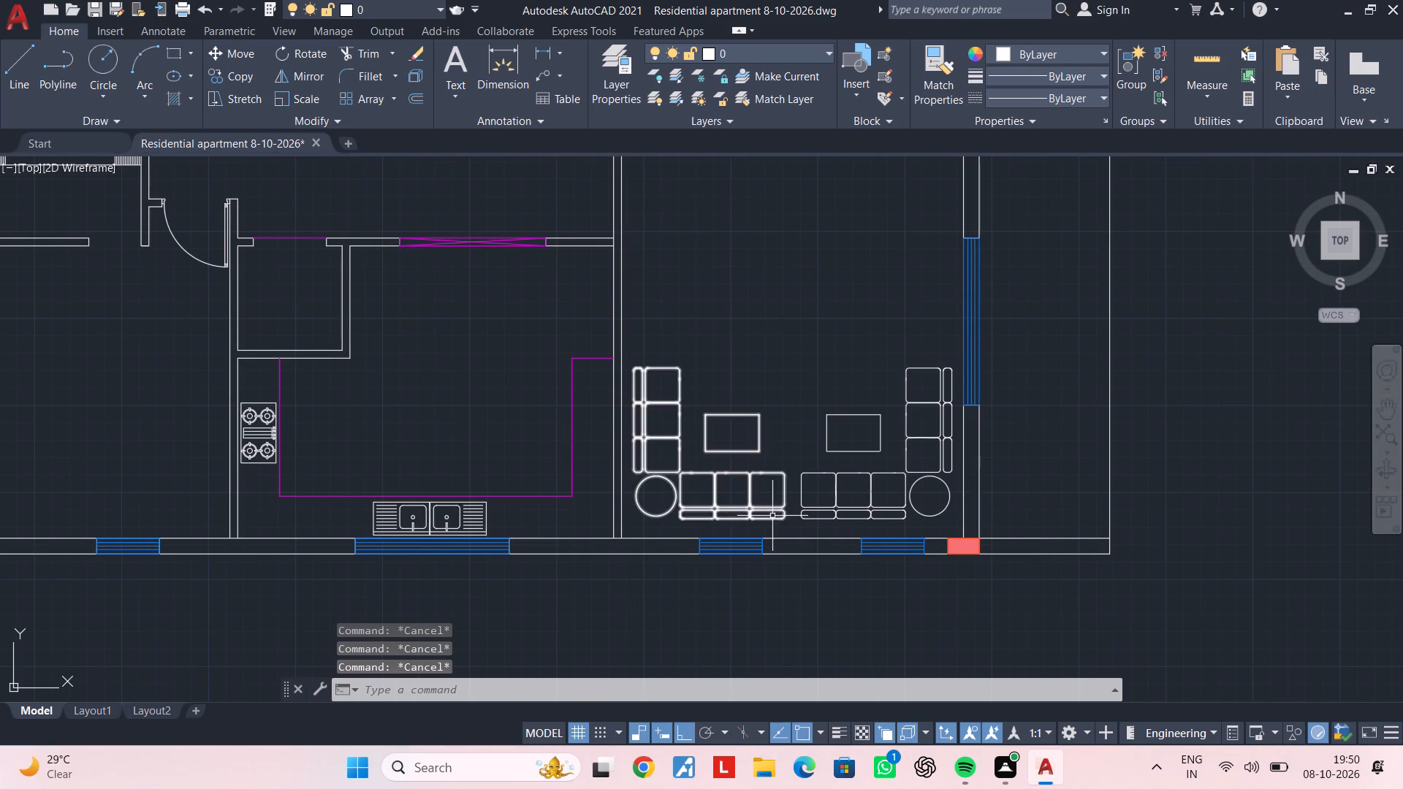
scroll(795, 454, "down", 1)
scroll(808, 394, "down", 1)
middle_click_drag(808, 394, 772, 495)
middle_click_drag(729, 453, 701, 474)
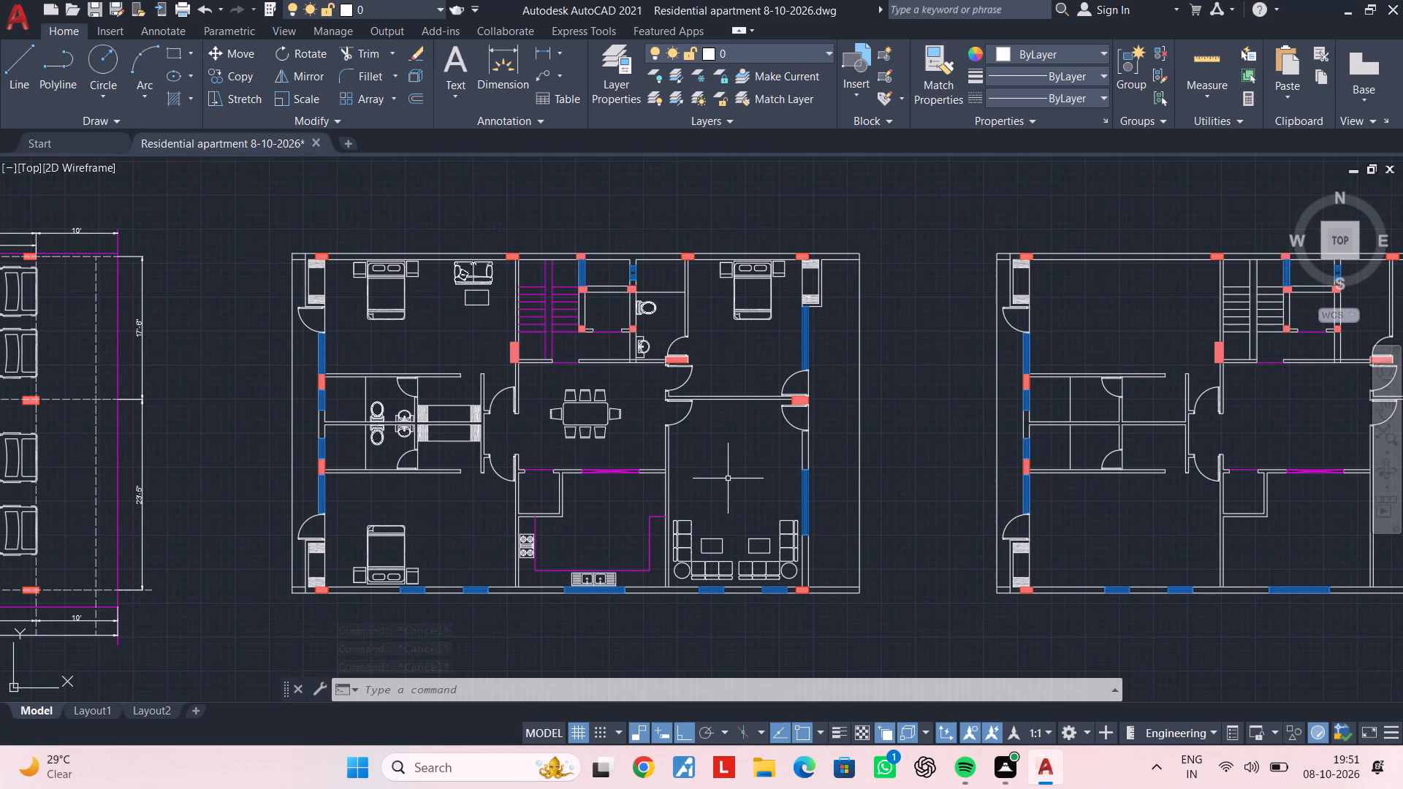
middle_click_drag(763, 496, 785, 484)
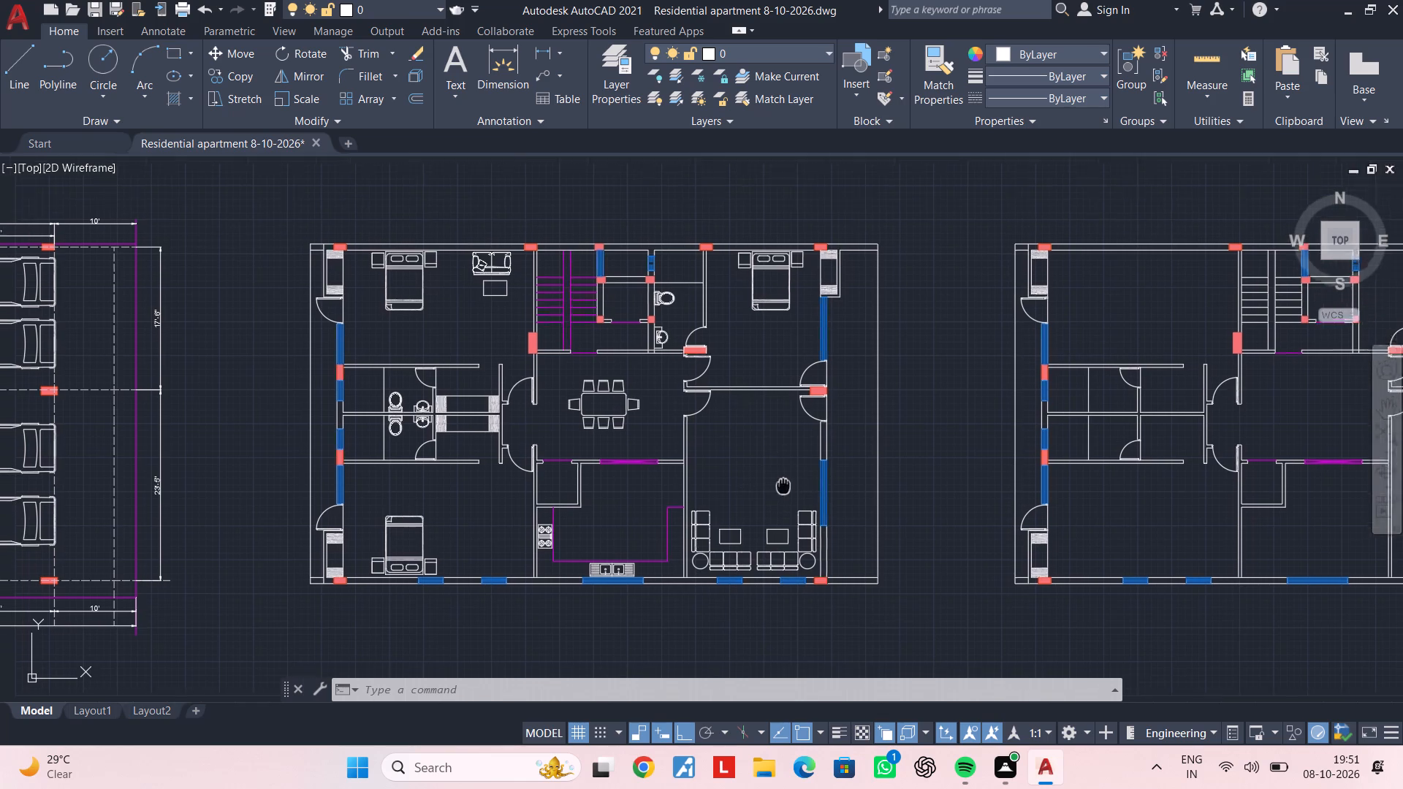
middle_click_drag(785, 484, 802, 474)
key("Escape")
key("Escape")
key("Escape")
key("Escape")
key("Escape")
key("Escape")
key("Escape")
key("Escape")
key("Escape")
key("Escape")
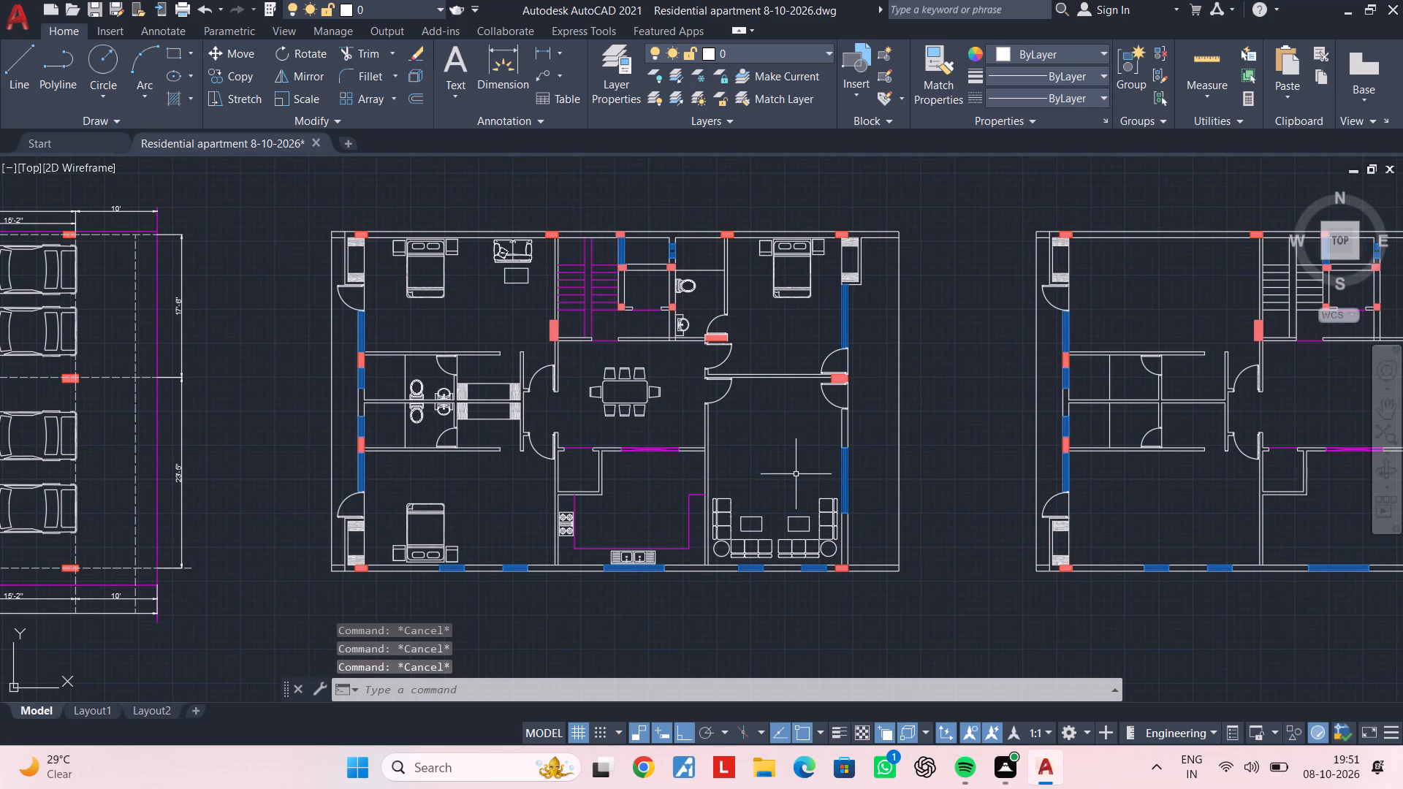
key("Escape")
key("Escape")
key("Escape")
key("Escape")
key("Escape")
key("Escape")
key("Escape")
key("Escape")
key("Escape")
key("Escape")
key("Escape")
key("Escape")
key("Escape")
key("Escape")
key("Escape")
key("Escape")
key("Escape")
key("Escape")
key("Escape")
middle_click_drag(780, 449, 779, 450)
Examine the northeast bedroom, its doors and the wall shared with the living room, and check the overall furnished plan.
middle_click_drag(779, 450, 775, 500)
scroll(773, 409, "up", 3)
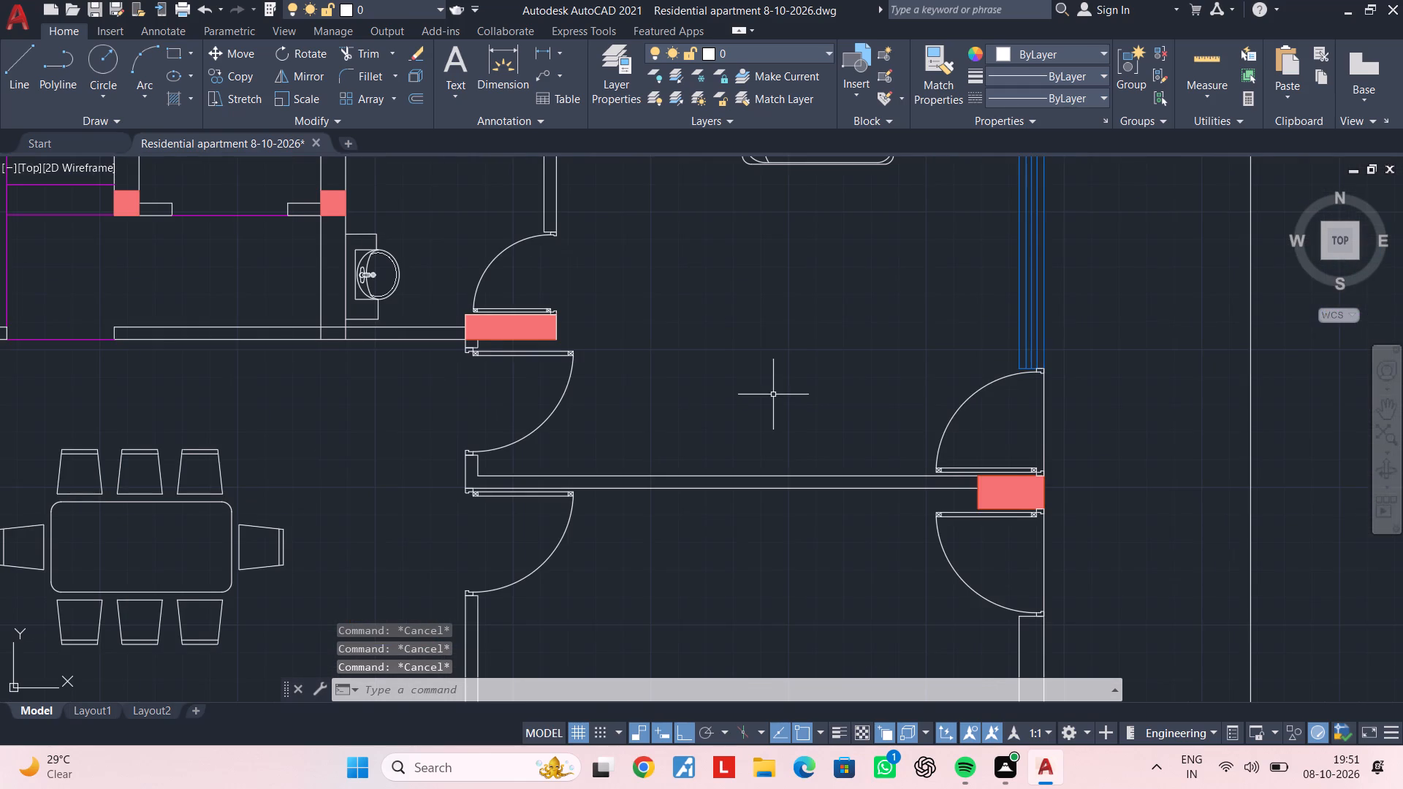
middle_click_drag(773, 396, 767, 408)
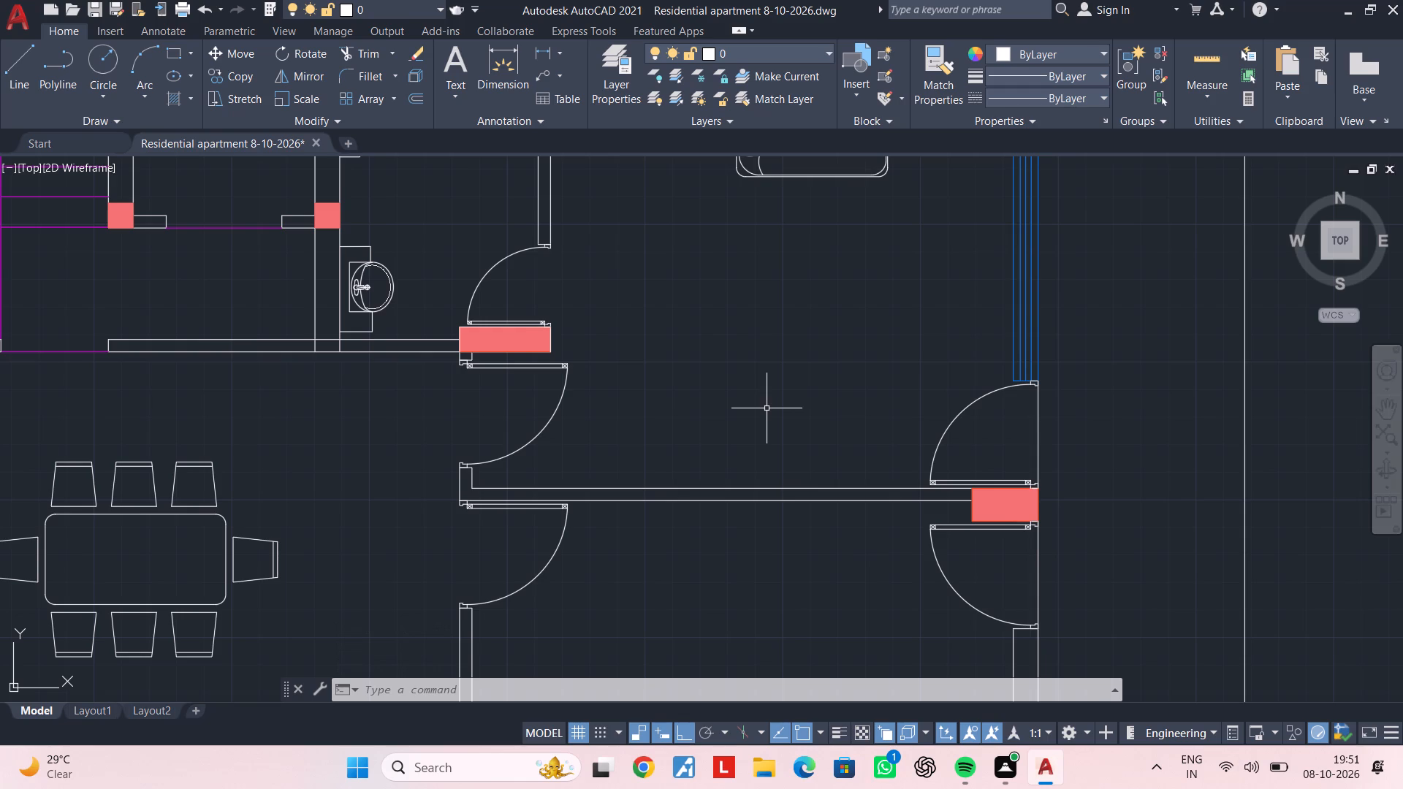
key("Escape")
key("Escape")
key("Escape")
key("Escape")
key("Escape")
key("Escape")
key("Escape")
key("Escape")
key("Escape")
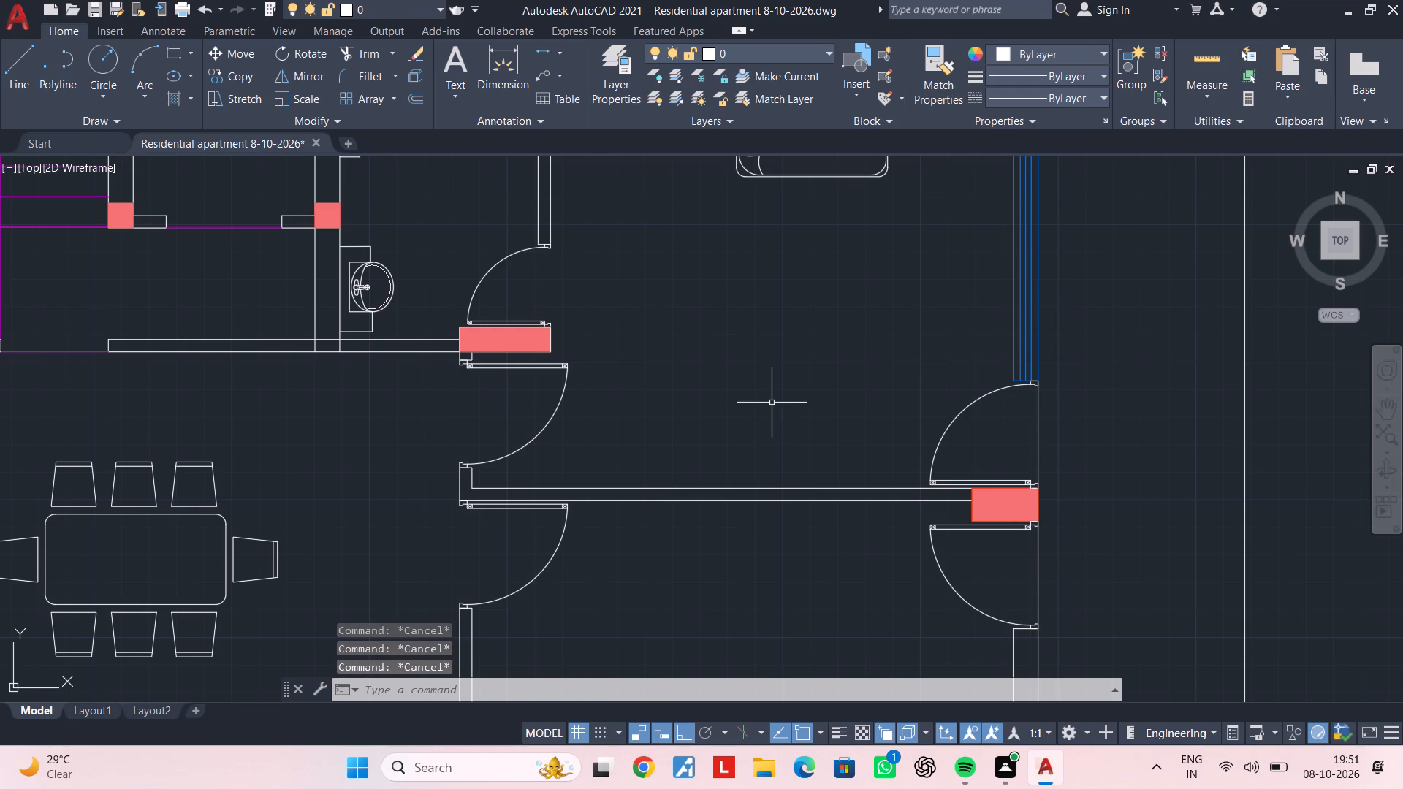
key("Escape")
key("Escape")
key("Escape")
key("Escape")
scroll(762, 400, "down", 1)
middle_click_drag(769, 398, 737, 338)
key("Escape")
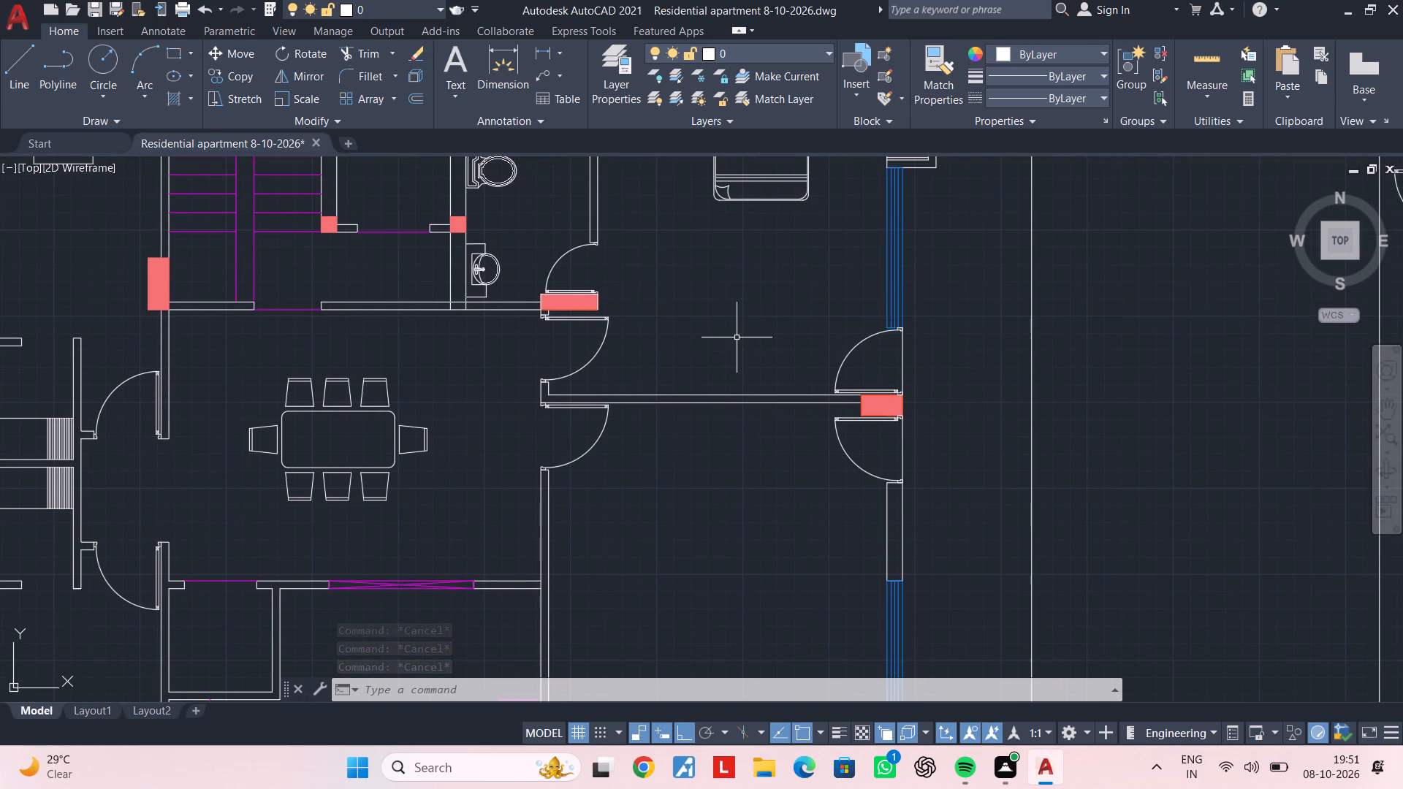
key("Escape")
key("Escape")
middle_click_drag(737, 338, 734, 372)
key("Escape")
key("Escape")
key("Escape")
key("Escape")
key("Escape")
key("Escape")
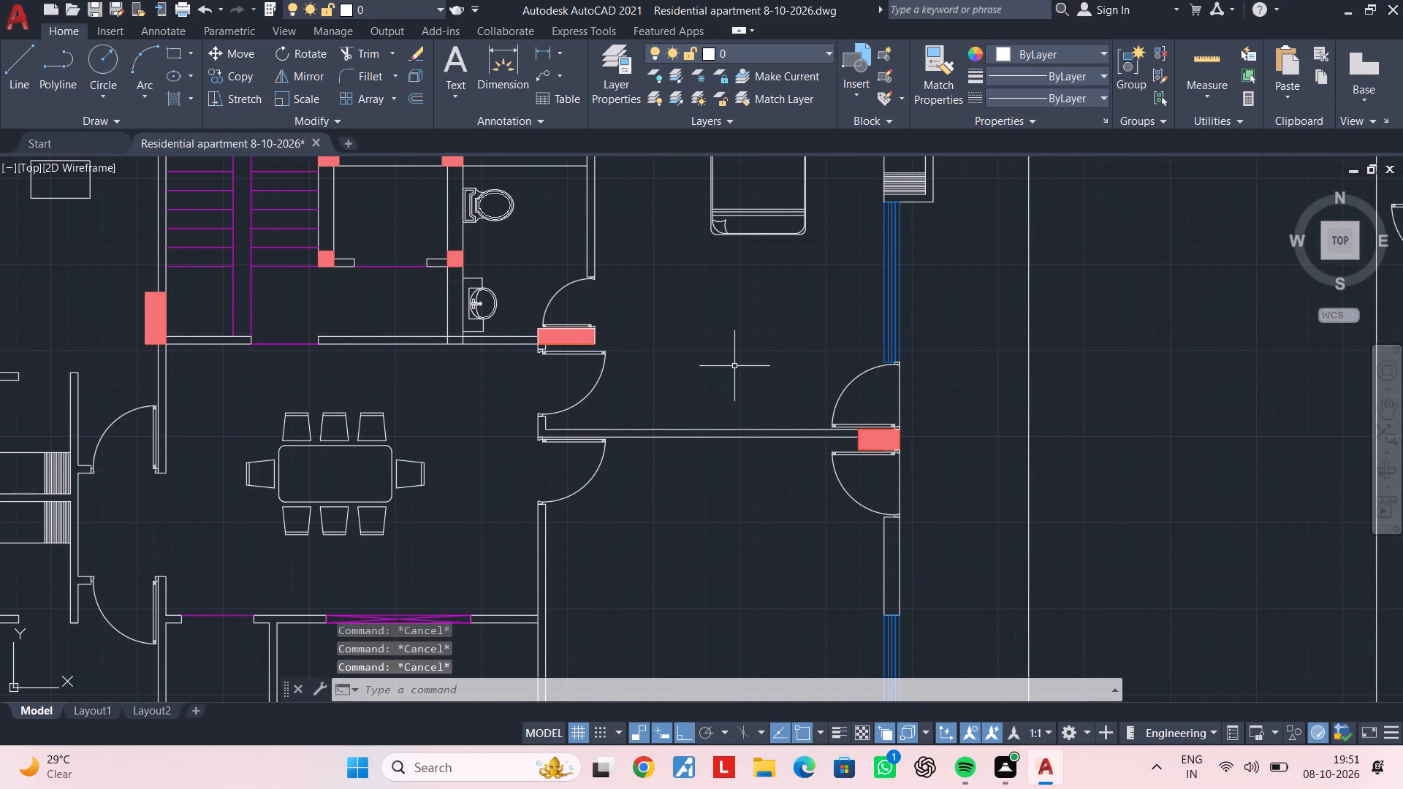
key("Escape")
key("Escape")
key("Escape")
middle_click_drag(701, 367, 655, 417)
middle_click_drag(635, 354, 612, 413)
key("Escape")
key("Escape")
key("Escape")
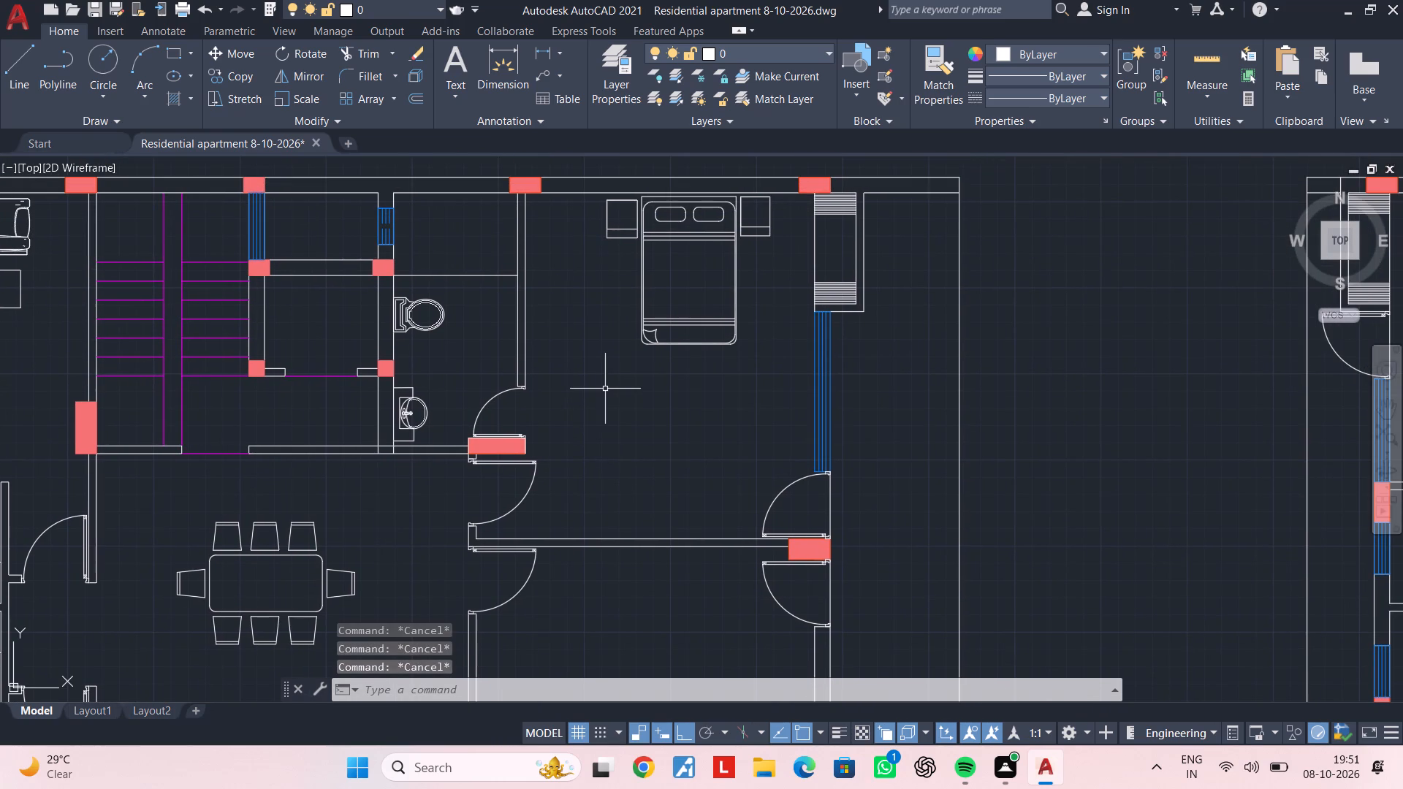
key("Escape")
key("Escape")
key("Escape")
key("Escape")
key("Escape")
key("Escape")
middle_click_drag(608, 378, 601, 429)
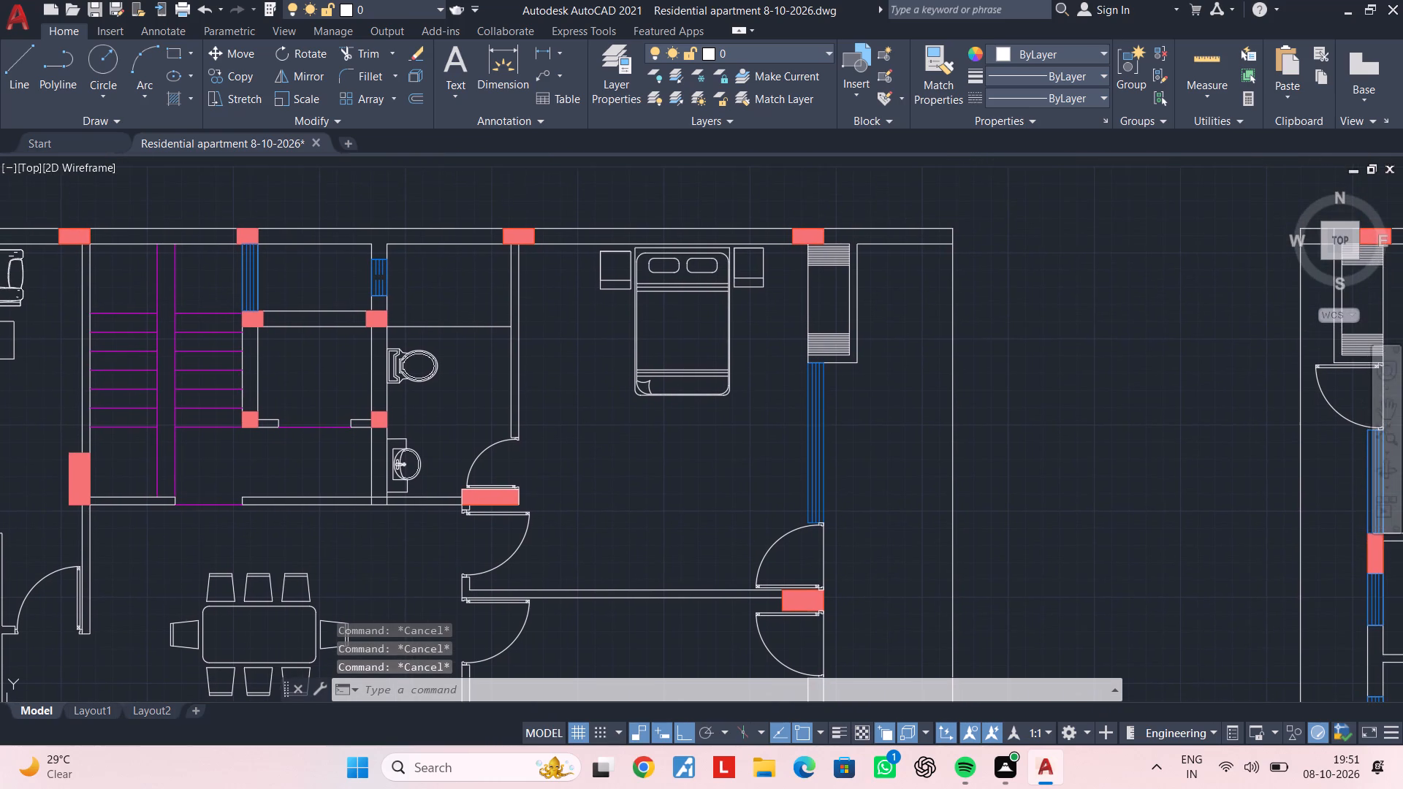
scroll(604, 436, "down", 2)
middle_click_drag(604, 439, 615, 346)
middle_click_drag(617, 354, 680, 335)
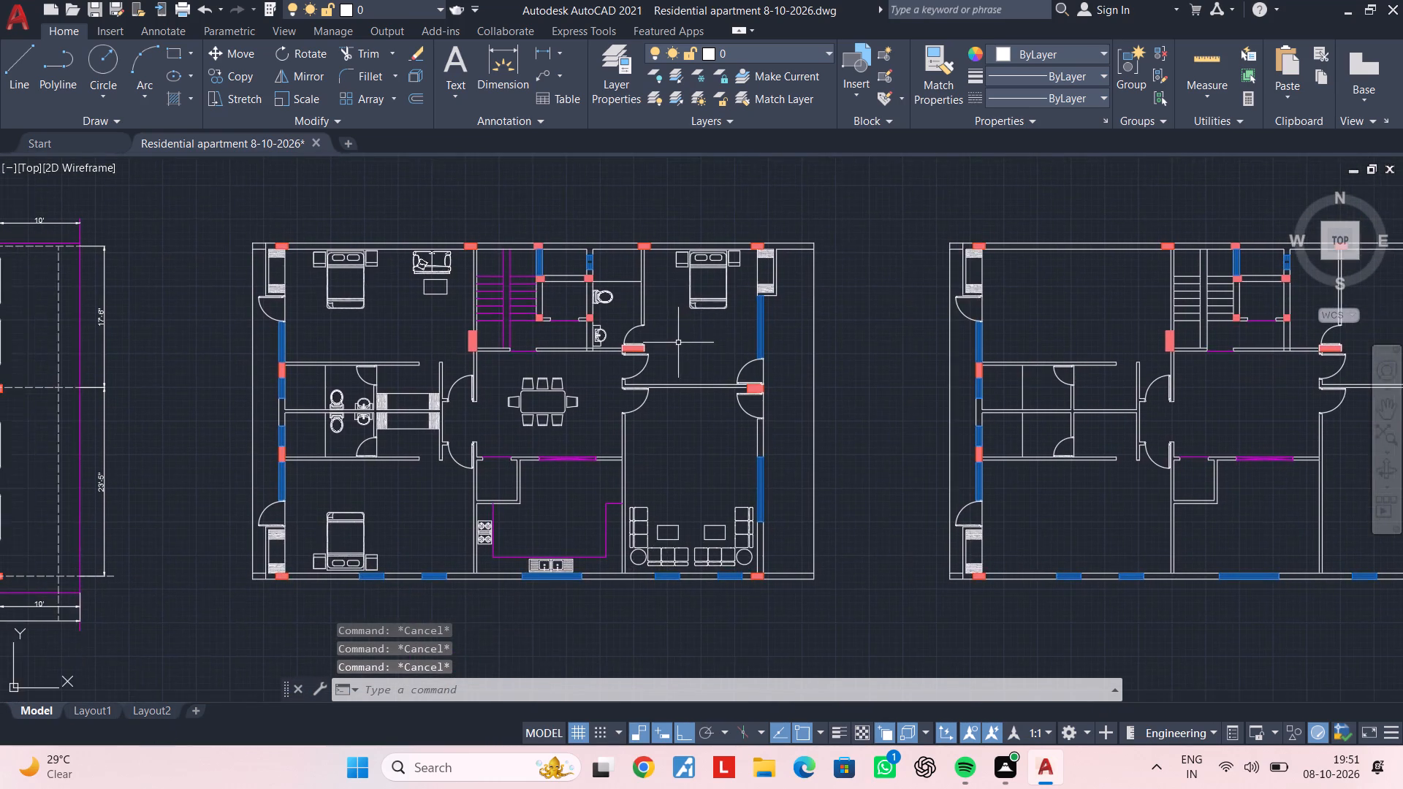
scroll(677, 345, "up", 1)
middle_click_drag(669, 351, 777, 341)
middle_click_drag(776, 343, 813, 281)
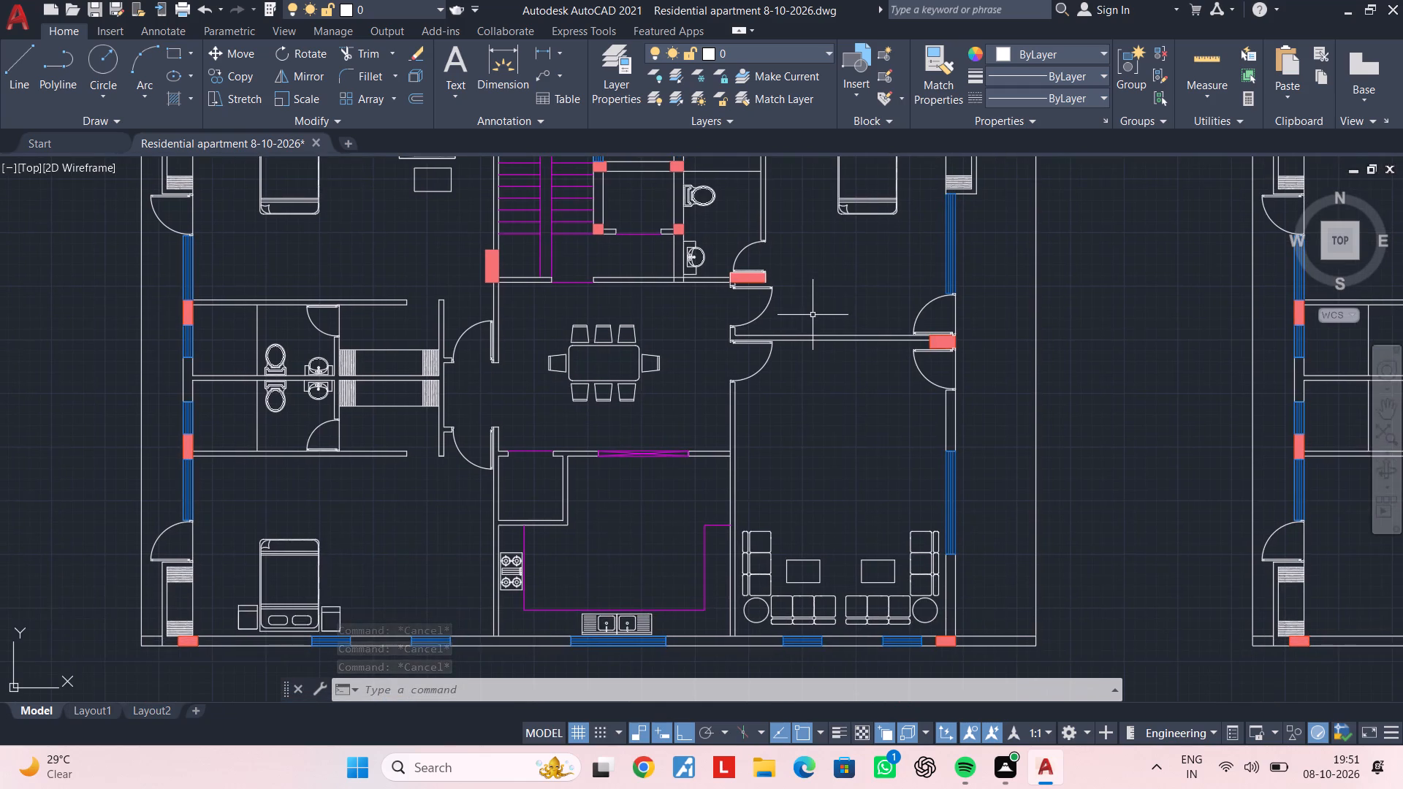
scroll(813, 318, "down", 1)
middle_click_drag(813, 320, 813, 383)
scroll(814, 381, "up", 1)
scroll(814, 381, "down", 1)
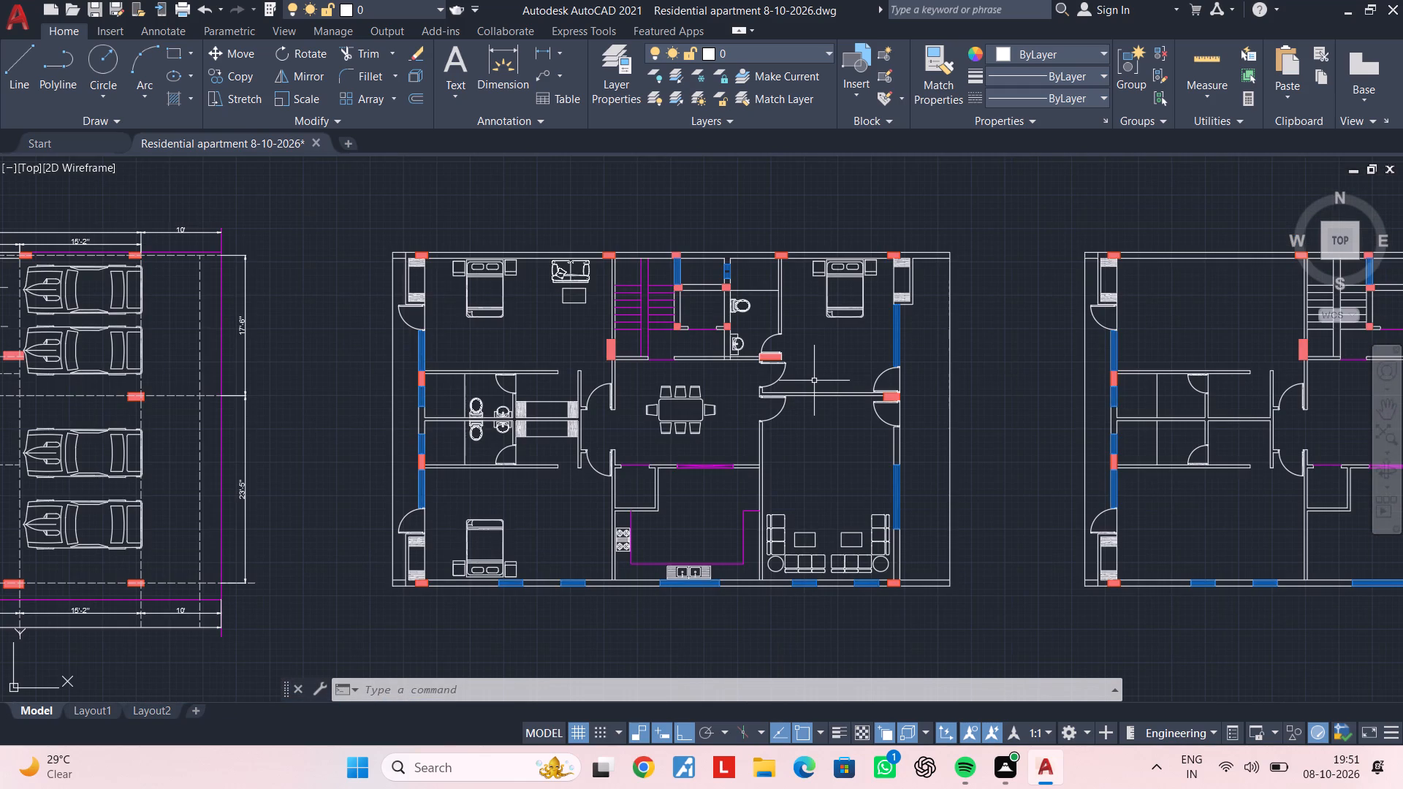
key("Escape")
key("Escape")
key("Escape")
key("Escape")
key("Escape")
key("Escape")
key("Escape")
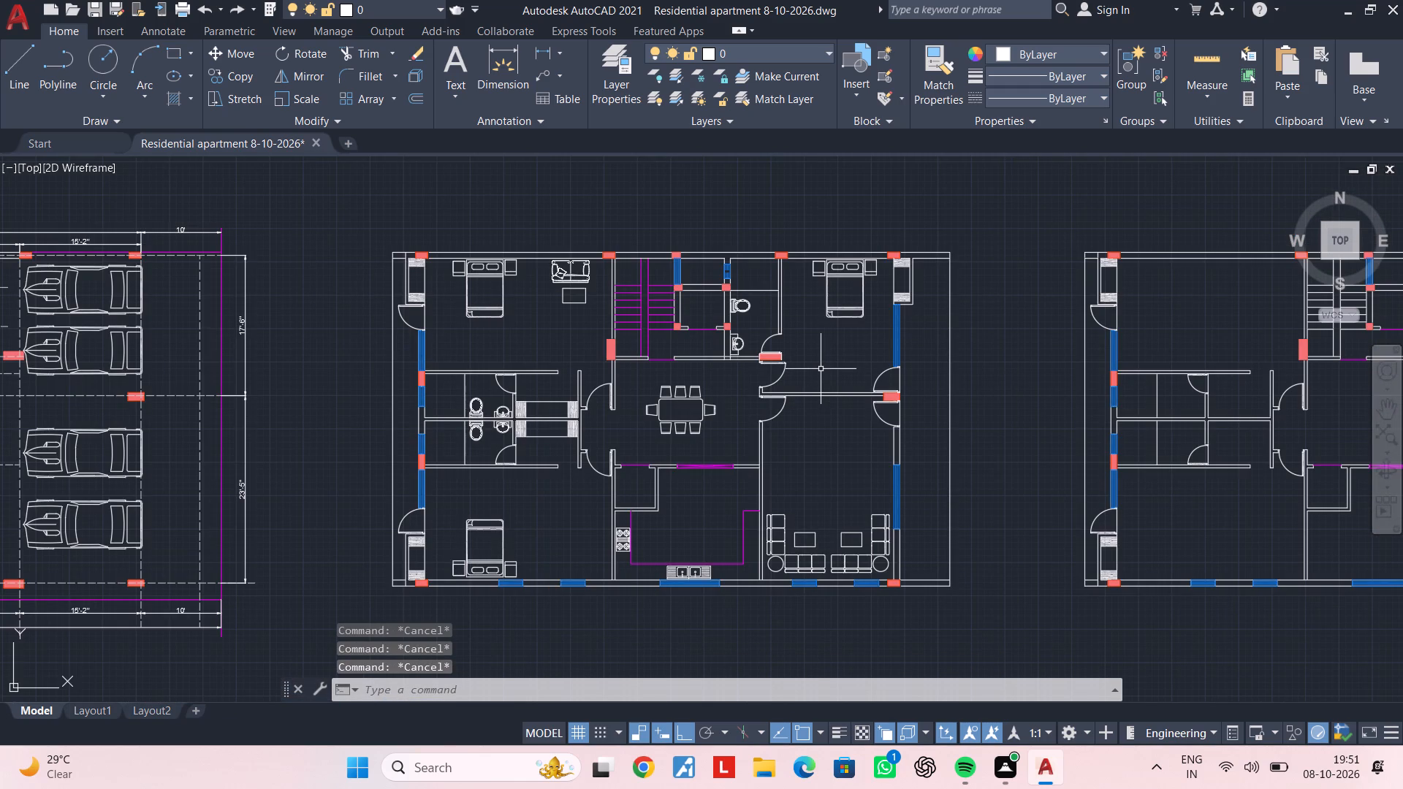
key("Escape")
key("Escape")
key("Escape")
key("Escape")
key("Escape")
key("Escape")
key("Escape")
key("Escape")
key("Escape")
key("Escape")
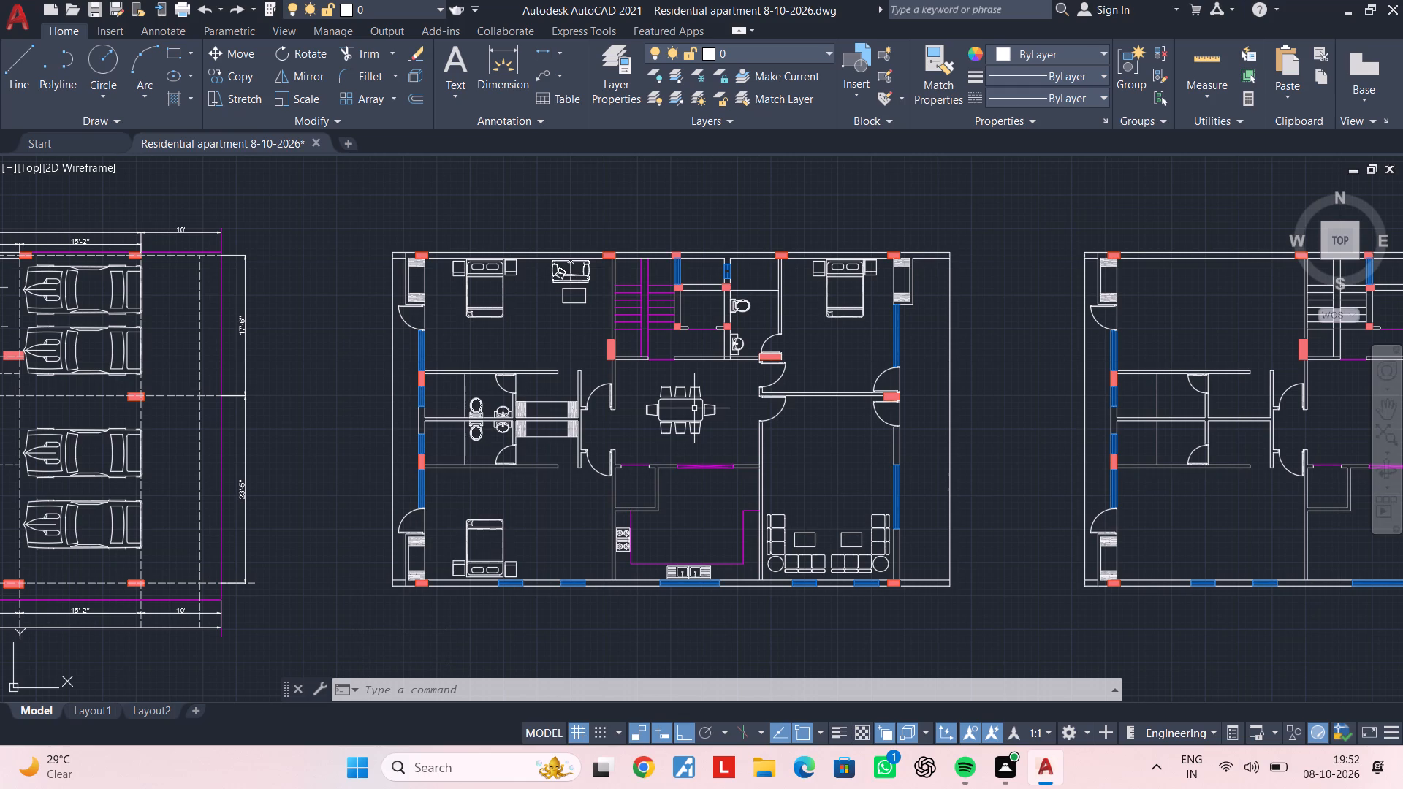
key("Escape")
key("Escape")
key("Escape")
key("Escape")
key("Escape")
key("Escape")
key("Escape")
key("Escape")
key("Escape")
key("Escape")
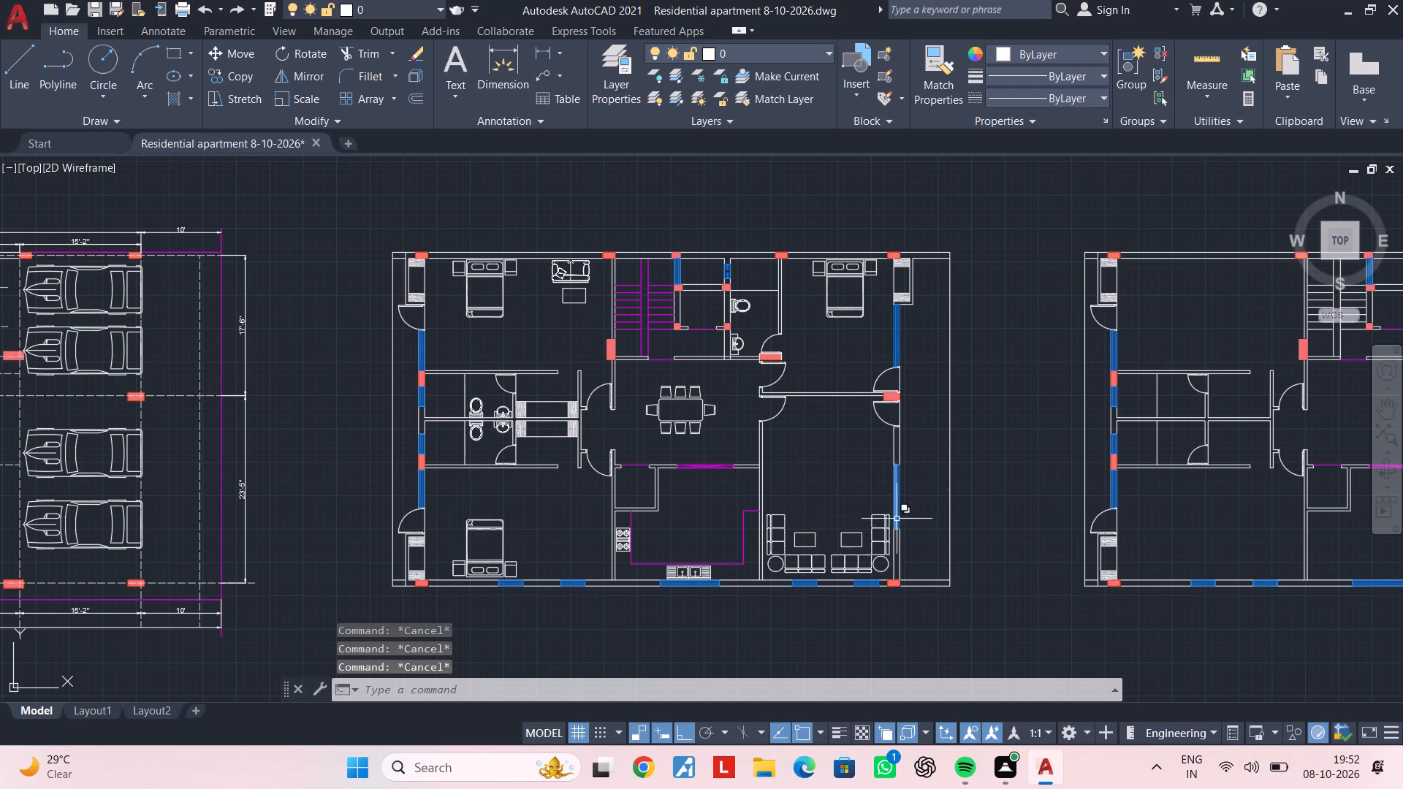
Examine the dining table with its eight chairs and its position within the overall furnished plan.
scroll(876, 507, "down", 1)
middle_click_drag(862, 507, 967, 506)
key("Escape")
key("Escape")
scroll(967, 456, "up", 2)
middle_click_drag(886, 460, 1008, 447)
key("Escape")
key("Escape")
middle_click_drag(858, 432, 942, 422)
key("Escape")
key("Escape")
scroll(913, 416, "up", 2)
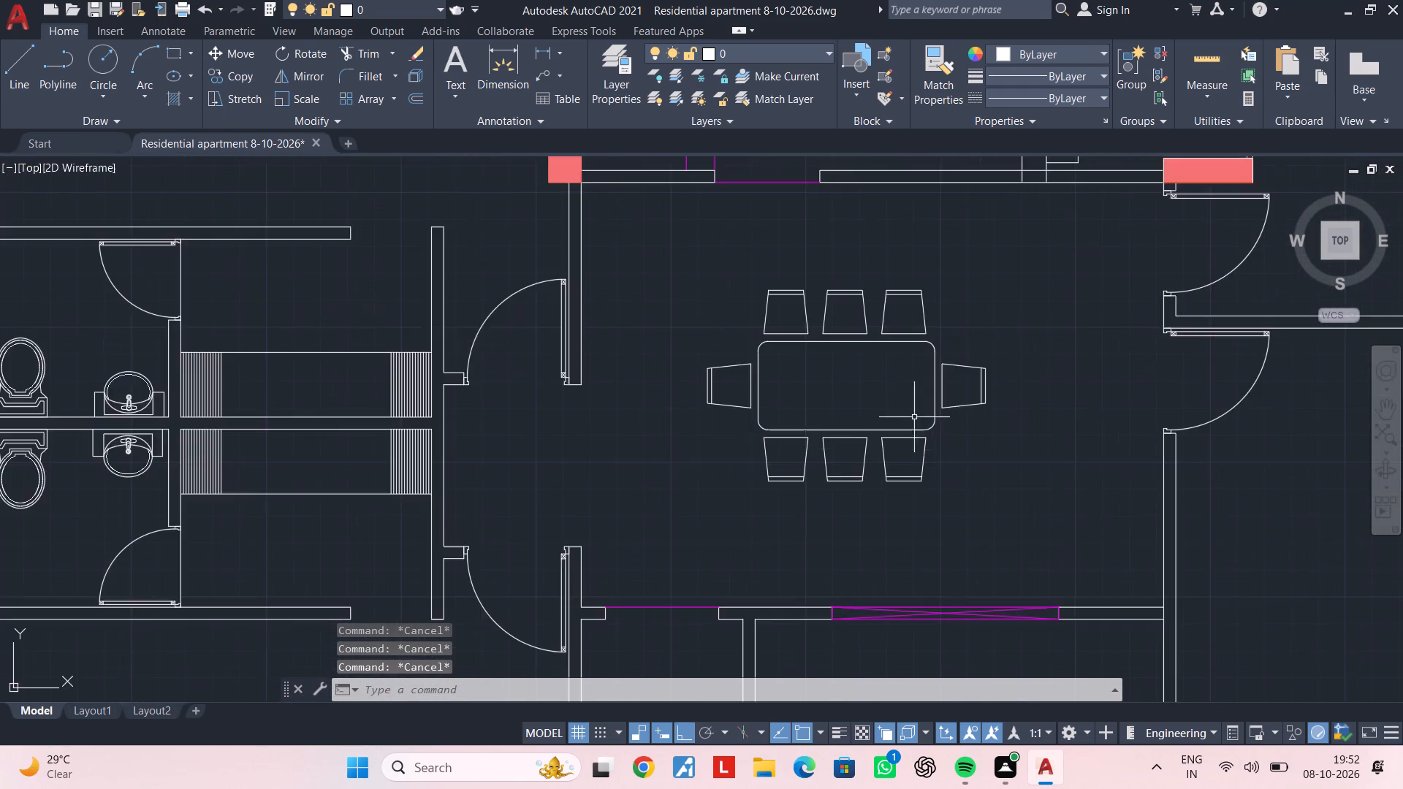
scroll(918, 424, "down", 3)
middle_click_drag(1008, 430, 757, 426)
key("Escape")
middle_click_drag(1090, 461, 726, 403)
middle_click_drag(666, 419, 980, 416)
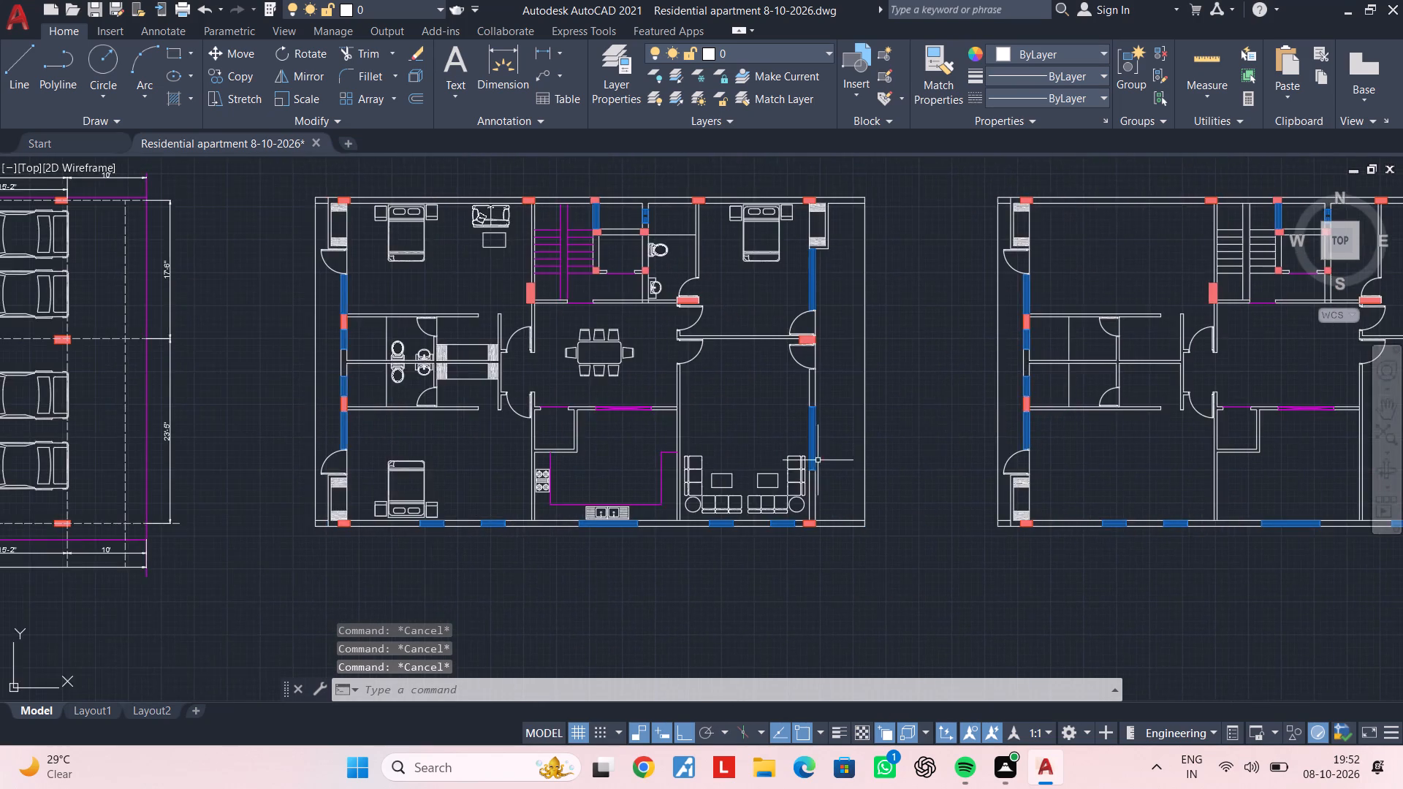
middle_click_drag(788, 462, 984, 442)
middle_click_drag(900, 435, 1070, 406)
key("Escape")
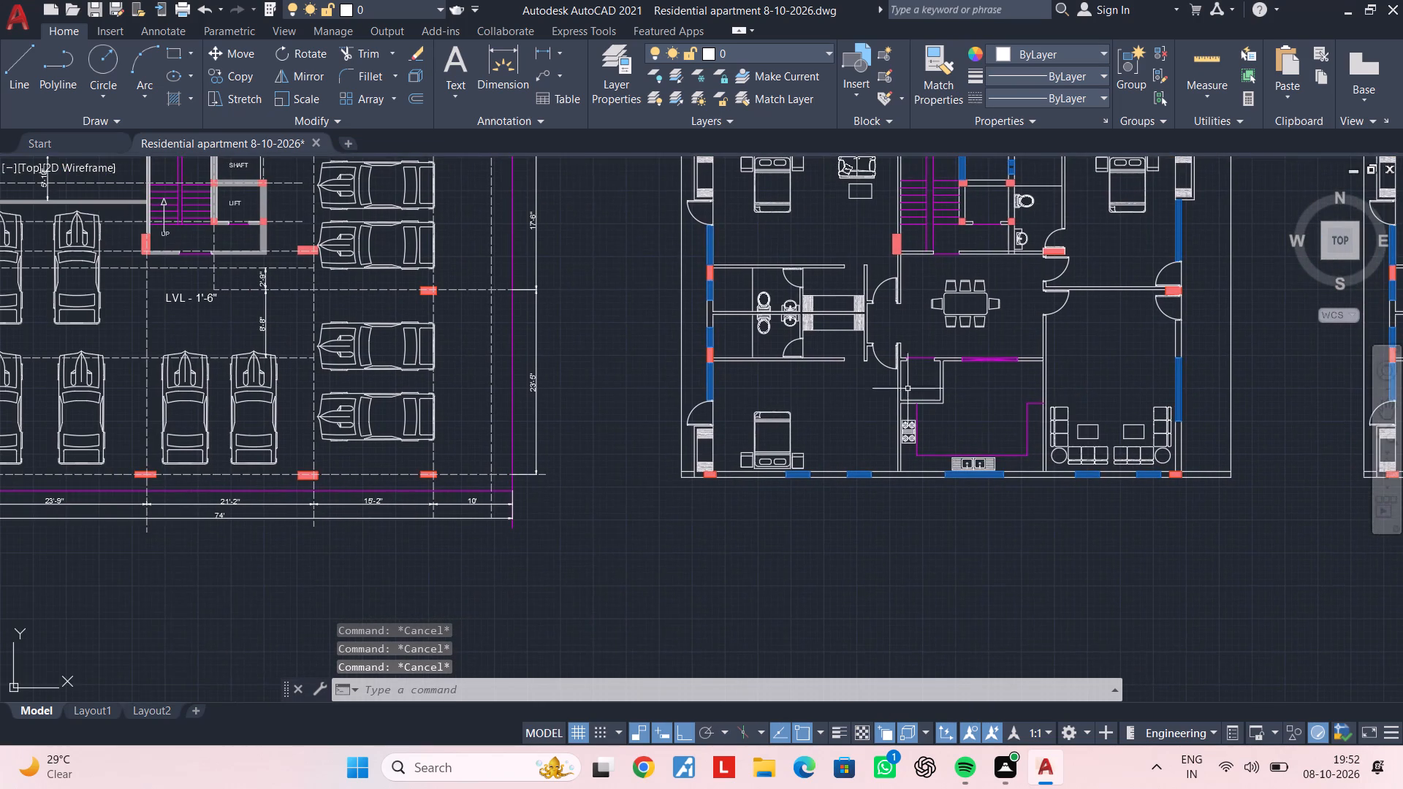
Examine the space around the dining table, including the adjoining western bathrooms, wardrobes and kitchen.
middle_click_drag(934, 360, 853, 490)
middle_click_drag(891, 440, 835, 478)
scroll(835, 478, "up", 2)
middle_click_drag(712, 489, 858, 441)
key("Escape")
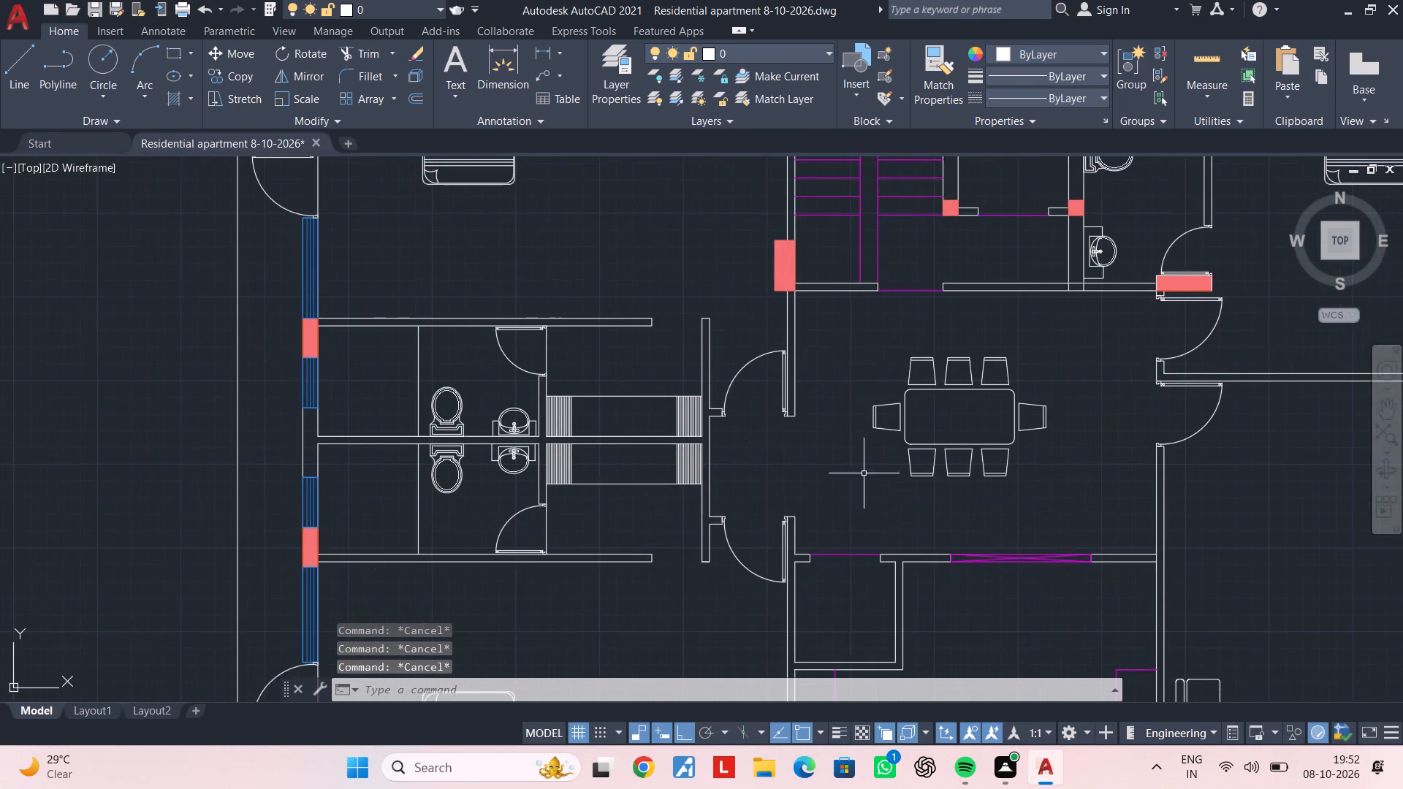
key("Escape")
middle_click_drag(867, 489, 849, 343)
key("Escape")
key("Escape")
middle_click_drag(846, 405, 843, 354)
key("Escape")
key("Escape")
middle_click_drag(893, 348, 774, 409)
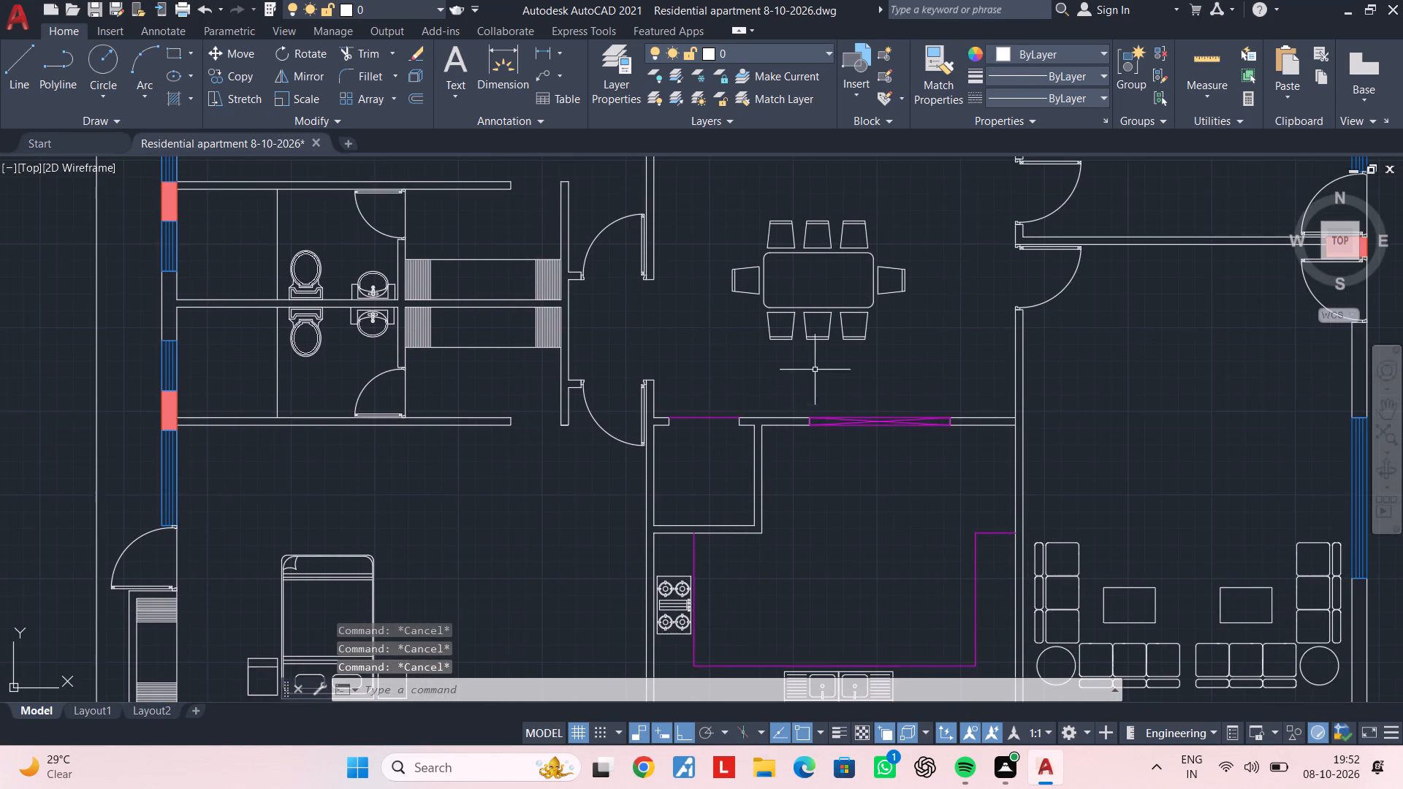
middle_click_drag(815, 365, 725, 476)
middle_click_drag(821, 359, 773, 430)
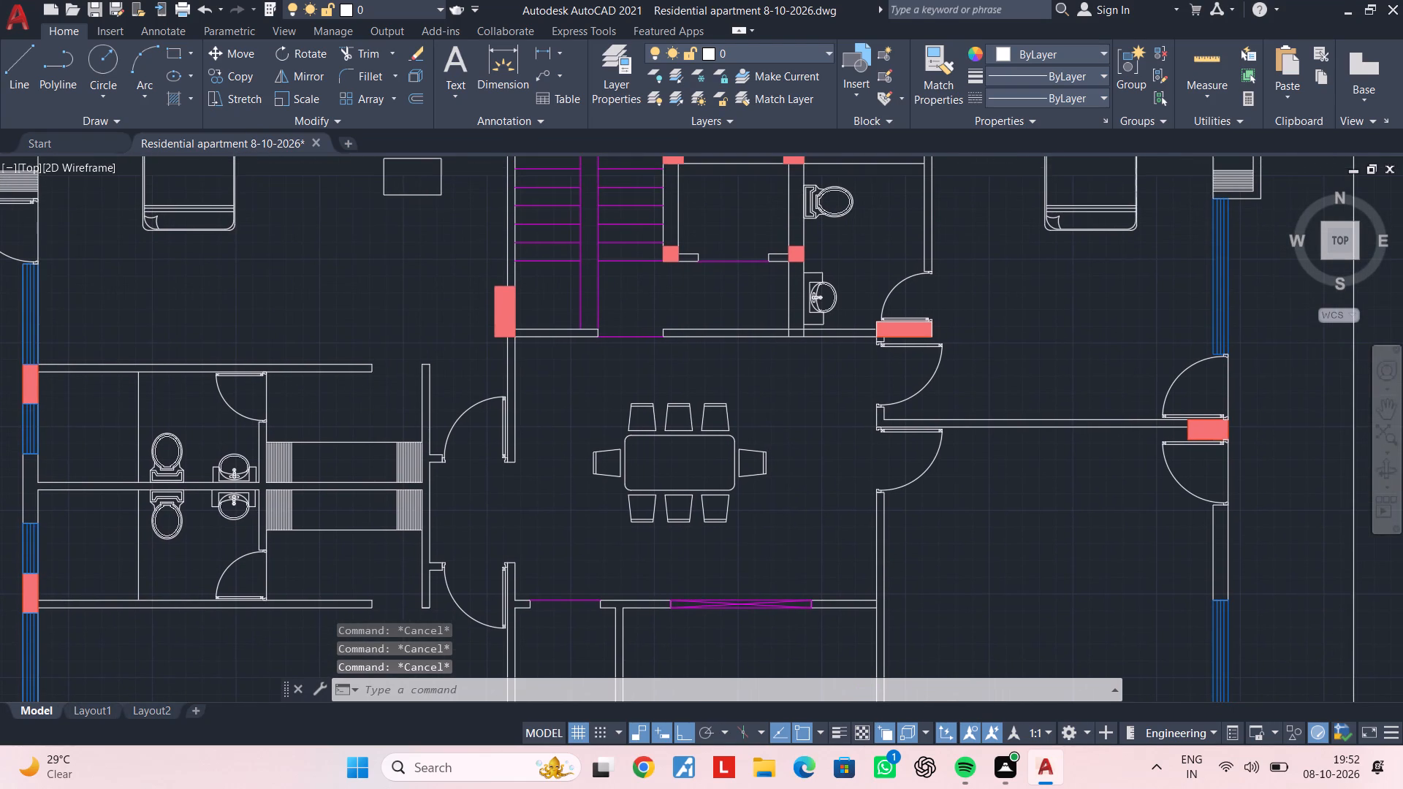
Examine the washbasin in the toilet beside the lift and the doors between the dining area, northeast bedroom and living room.
scroll(773, 430, "down", 1)
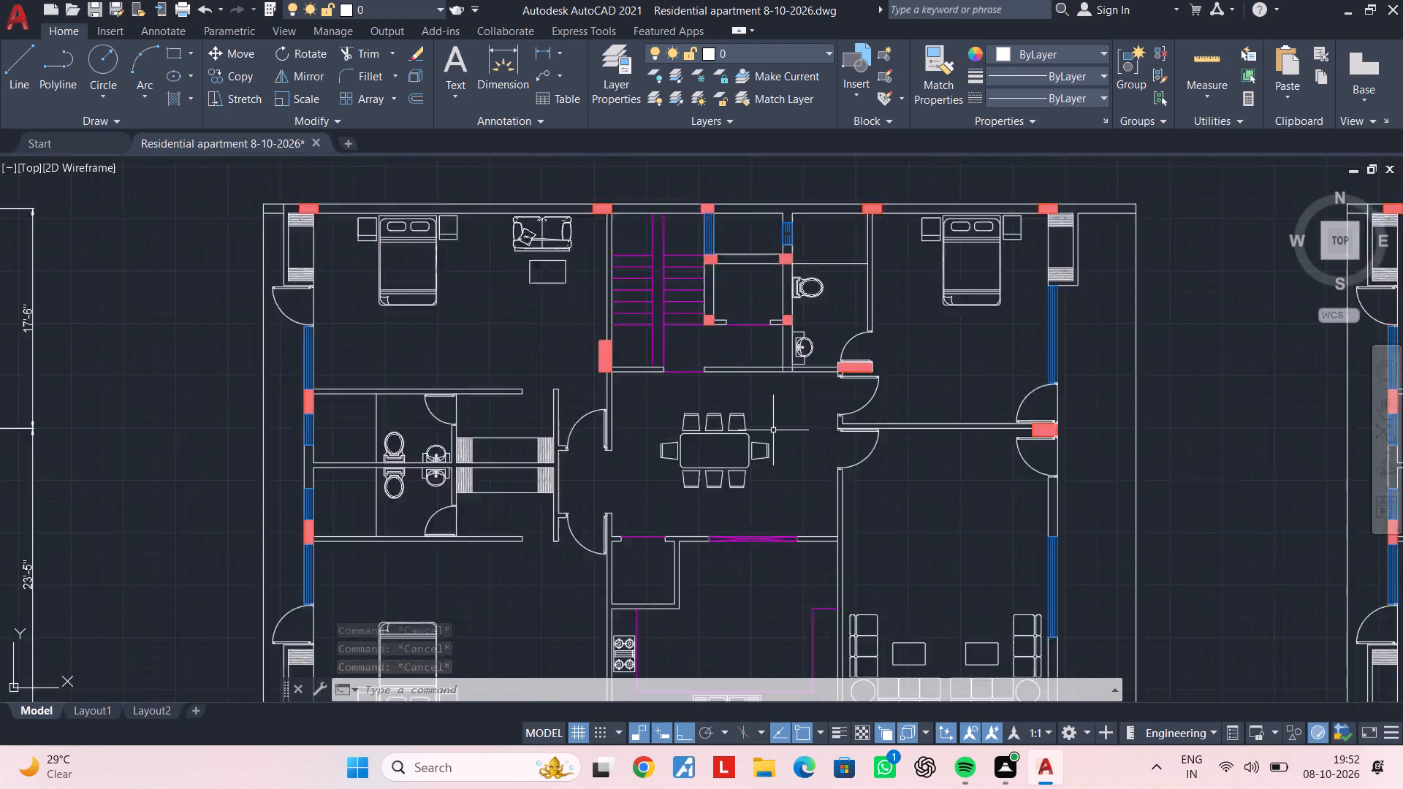
scroll(773, 430, "down", 1)
middle_click_drag(773, 430, 775, 503)
scroll(803, 446, "up", 2)
middle_click_drag(786, 455, 865, 419)
key("Escape")
key("Escape")
key("Escape")
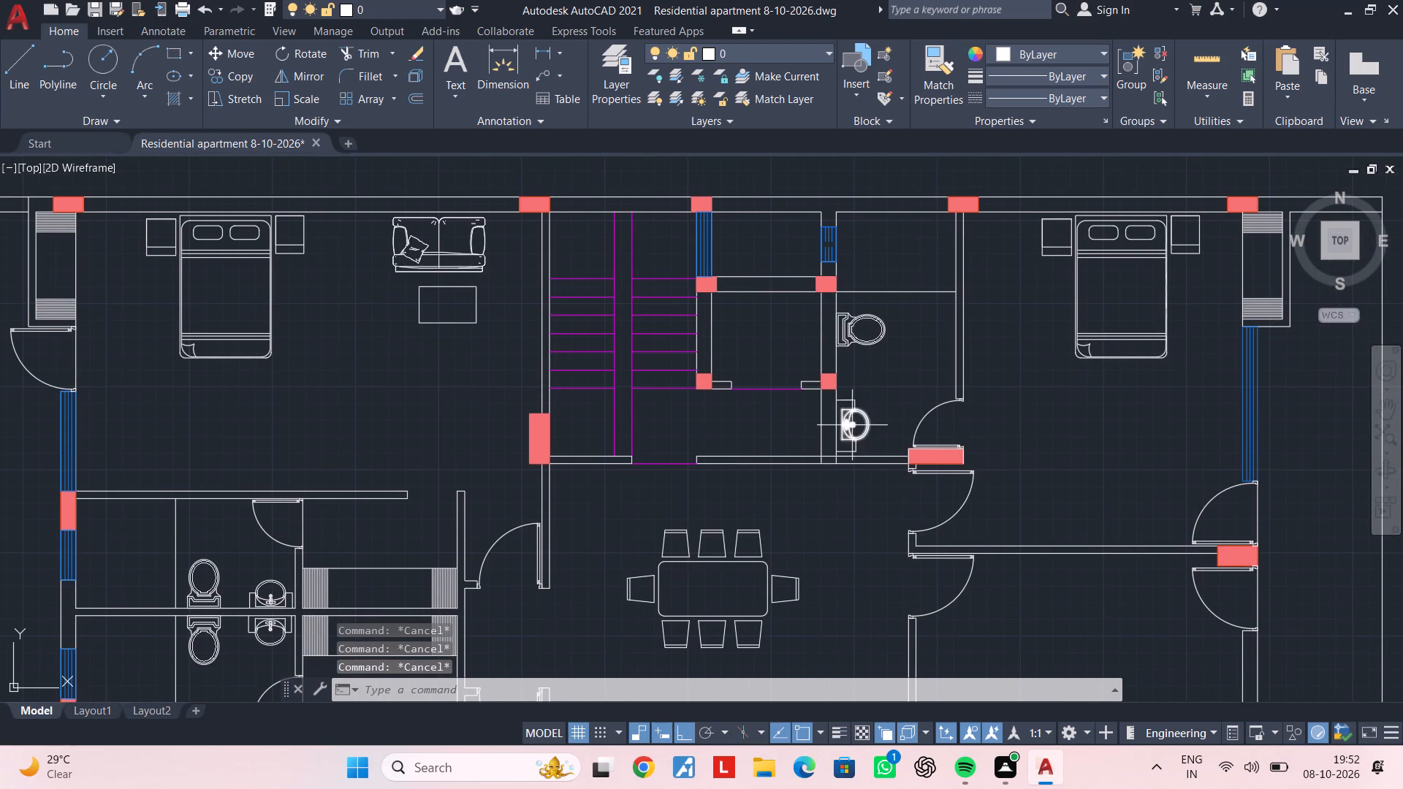
key("Escape")
scroll(857, 425, "up", 2)
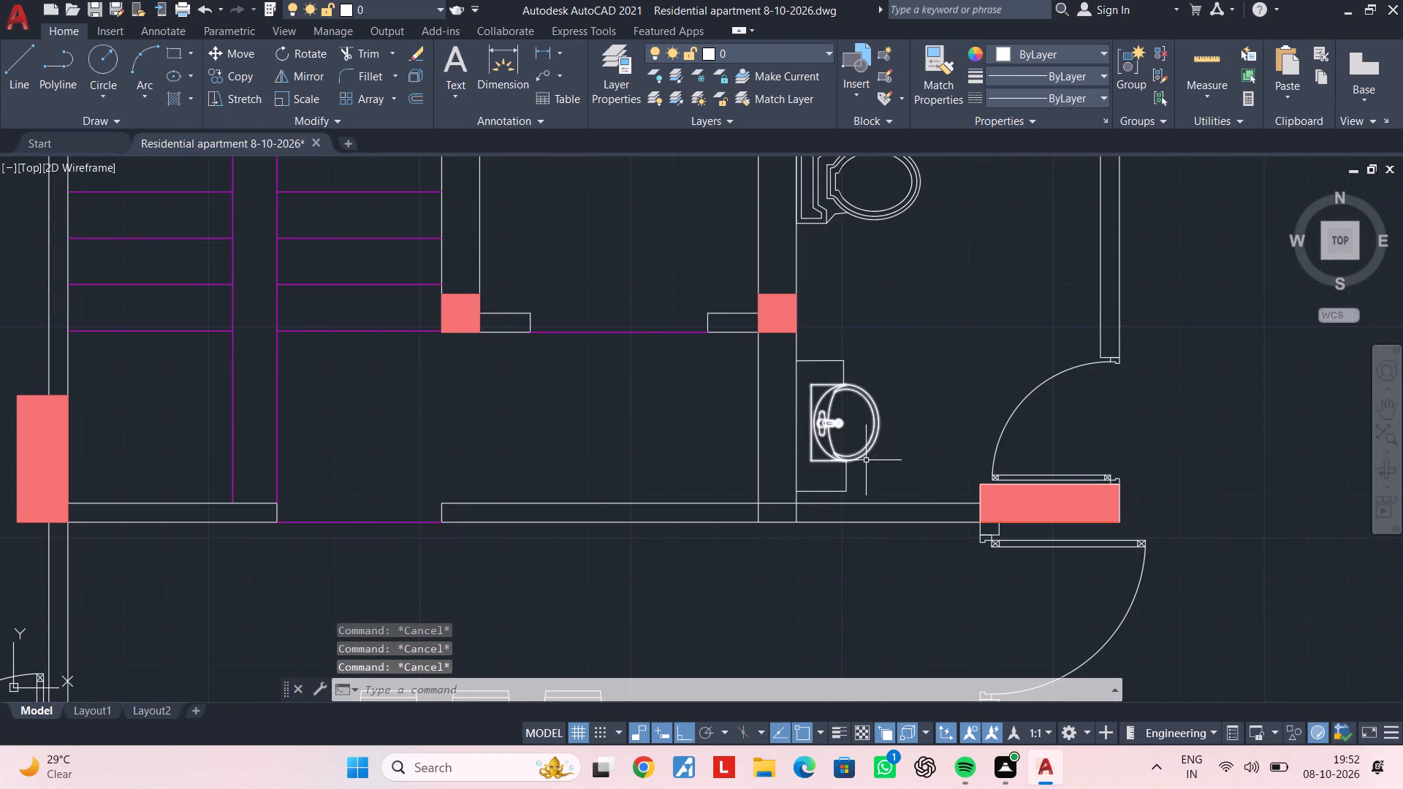
scroll(883, 477, "down", 1)
middle_click_drag(885, 477, 866, 348)
key("Escape")
key("Escape")
key("Escape")
key("Escape")
key("Escape")
key("Escape")
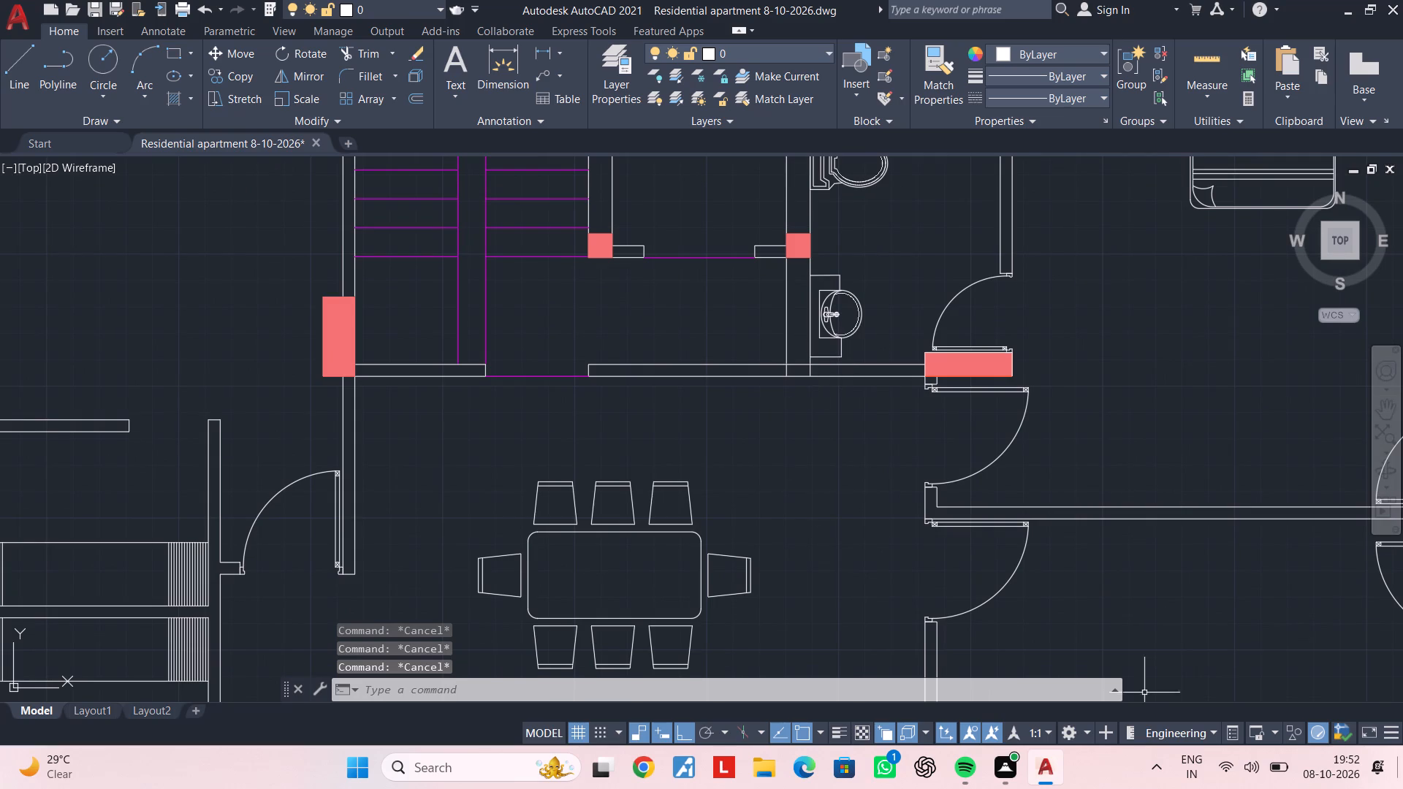
scroll(892, 492, "down", 1)
middle_click_drag(973, 512, 564, 479)
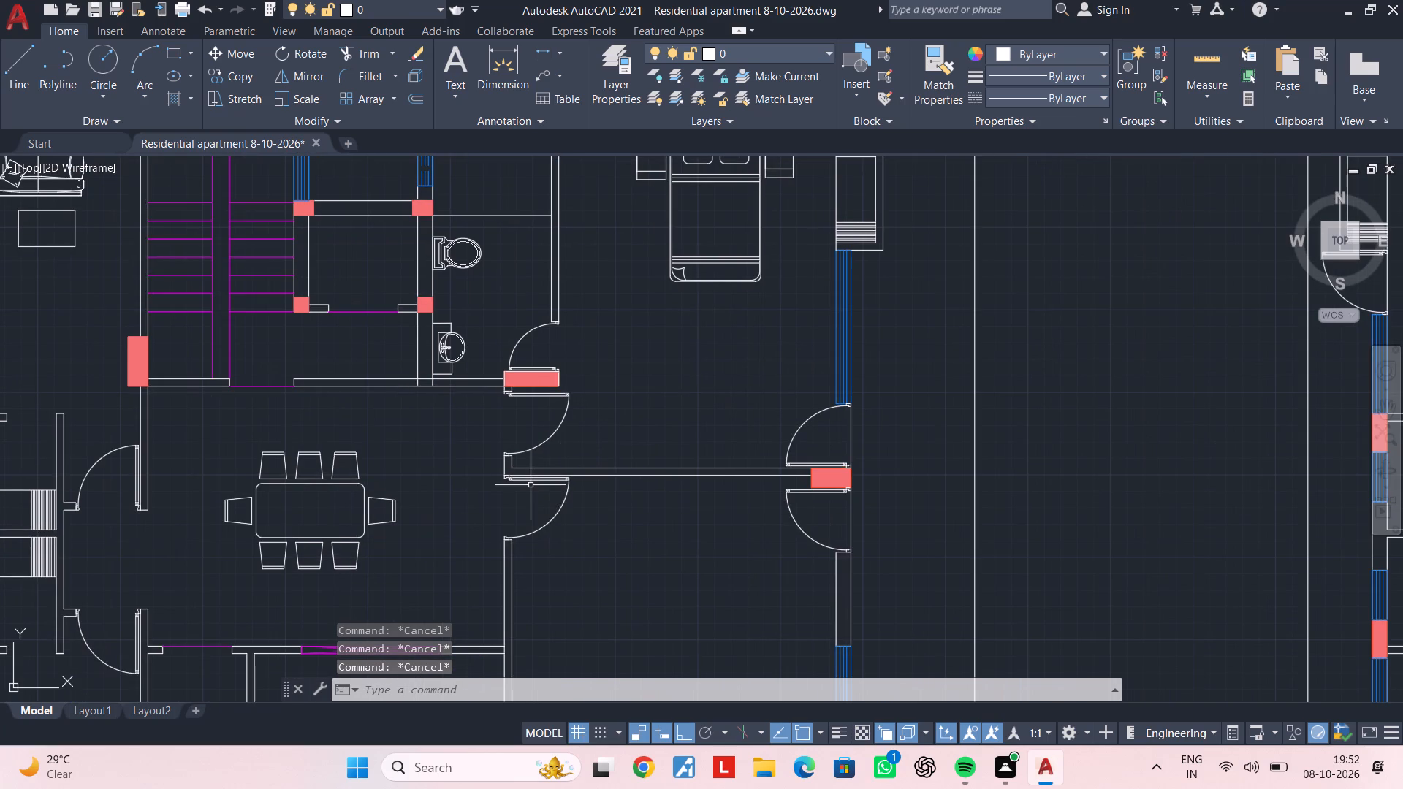
Preview sofa set blocks from 01-13-cad-blocks-net-sofa-armchairs-designs.dwg in DesignCenter, including curved, angled and L-shaped arrangements such as A$C268D68E8.
type("adc")
key("space")
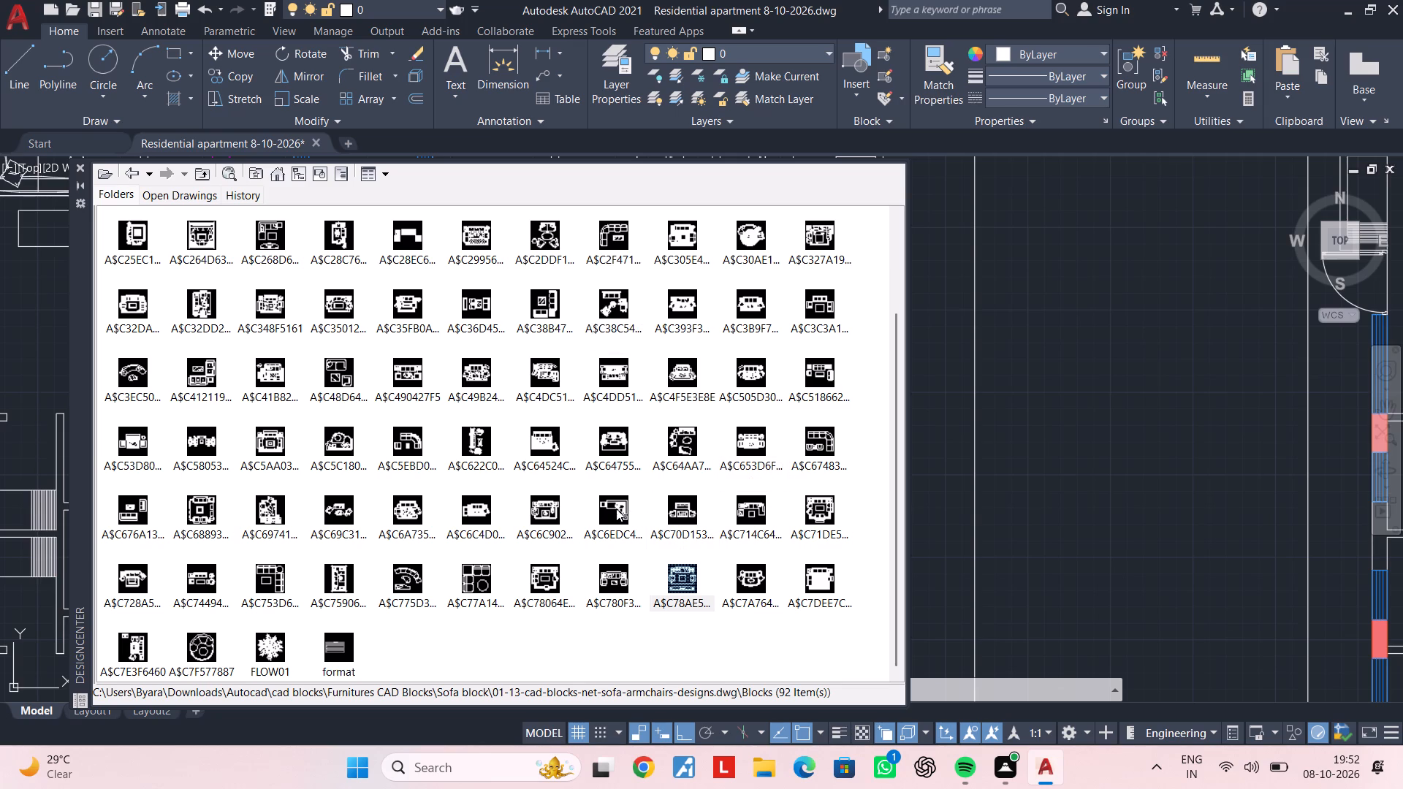
double_click(410, 590)
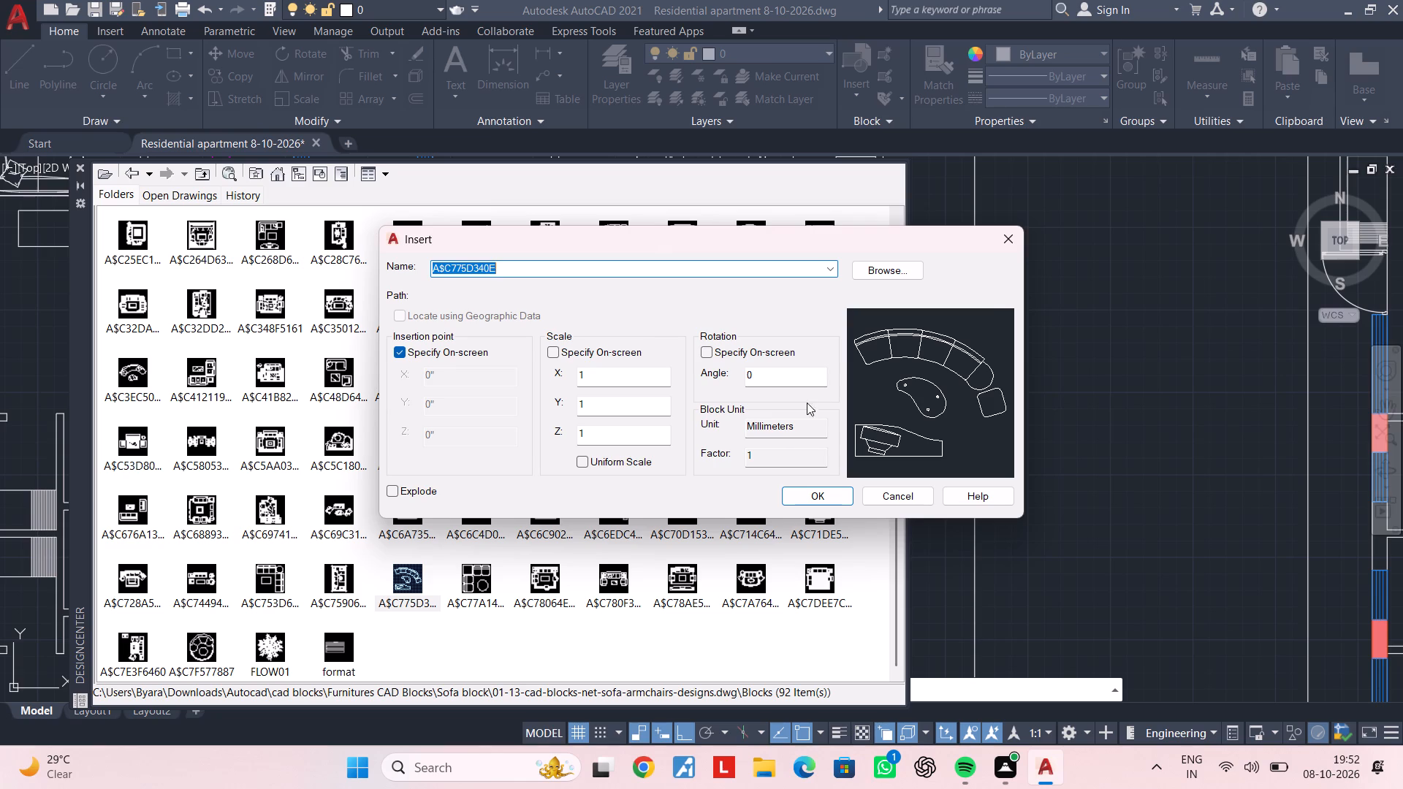
left_click(1021, 242)
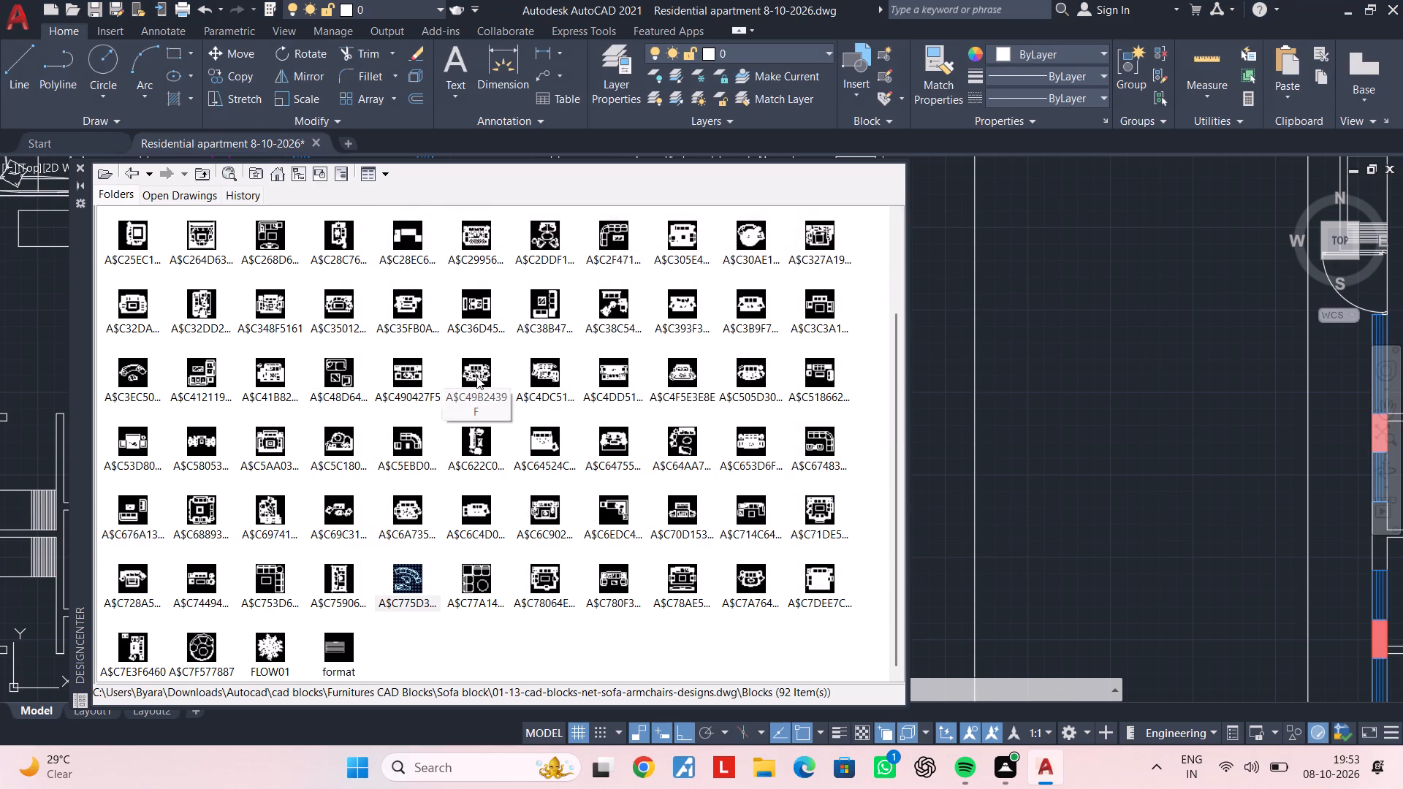
scroll(623, 302, "up", 2)
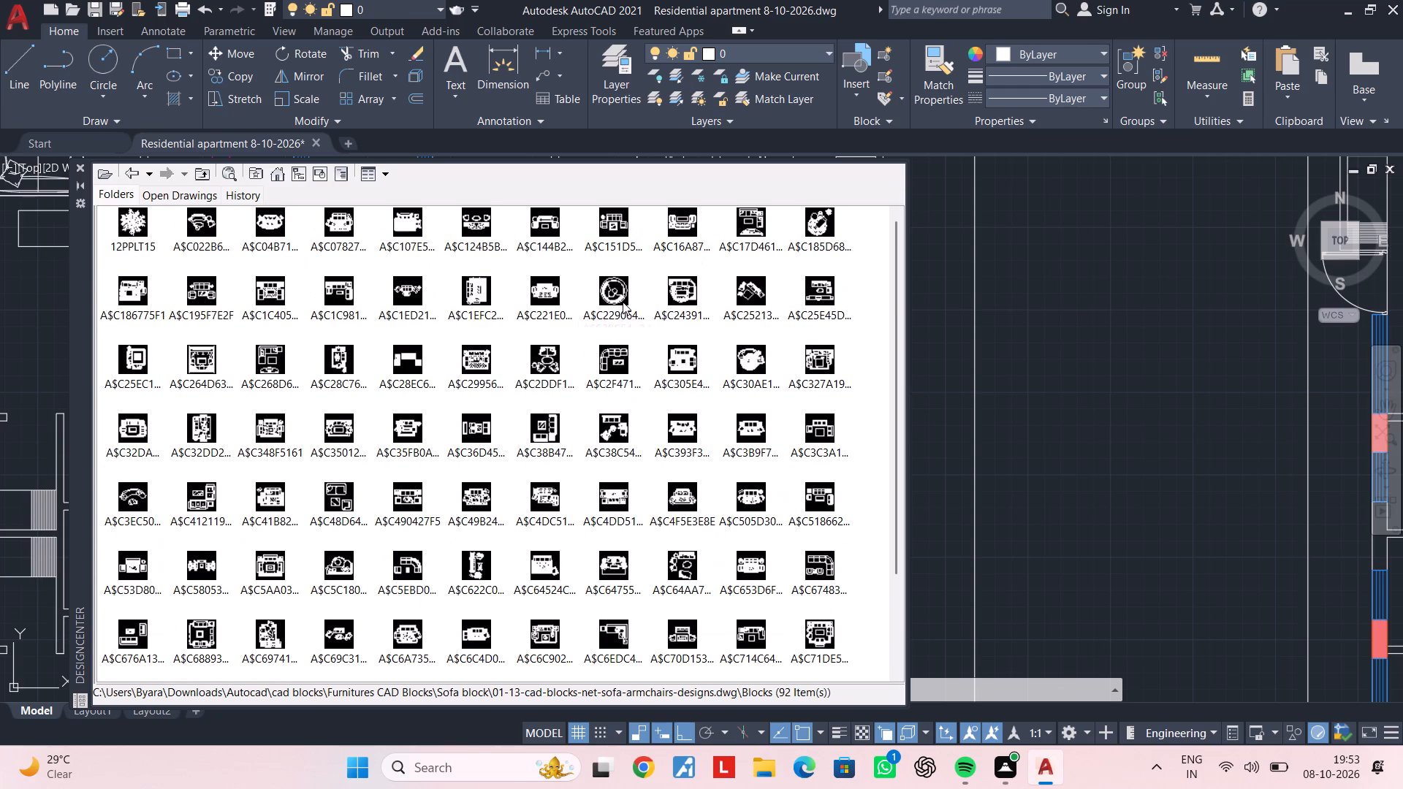
scroll(718, 316, "up", 2)
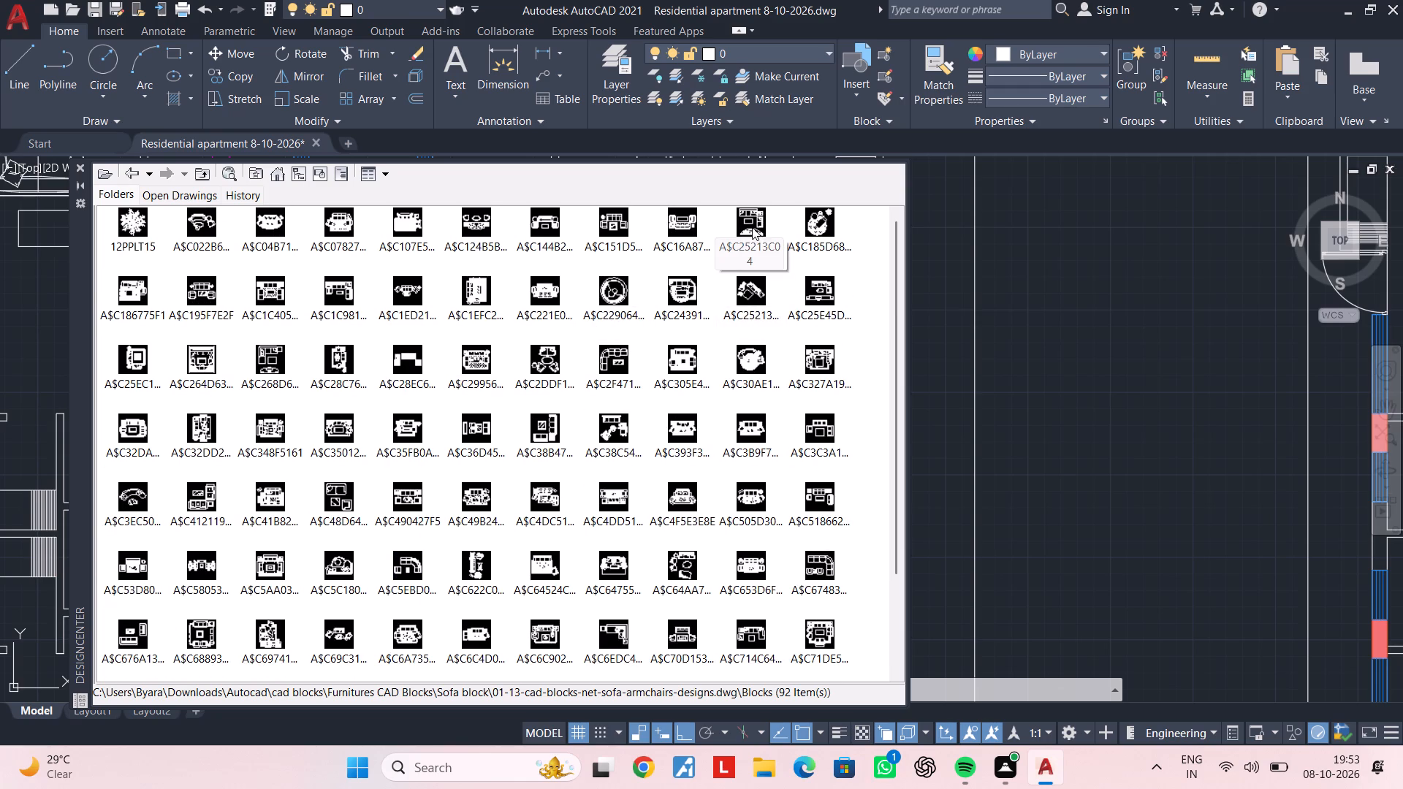
double_click(752, 227)
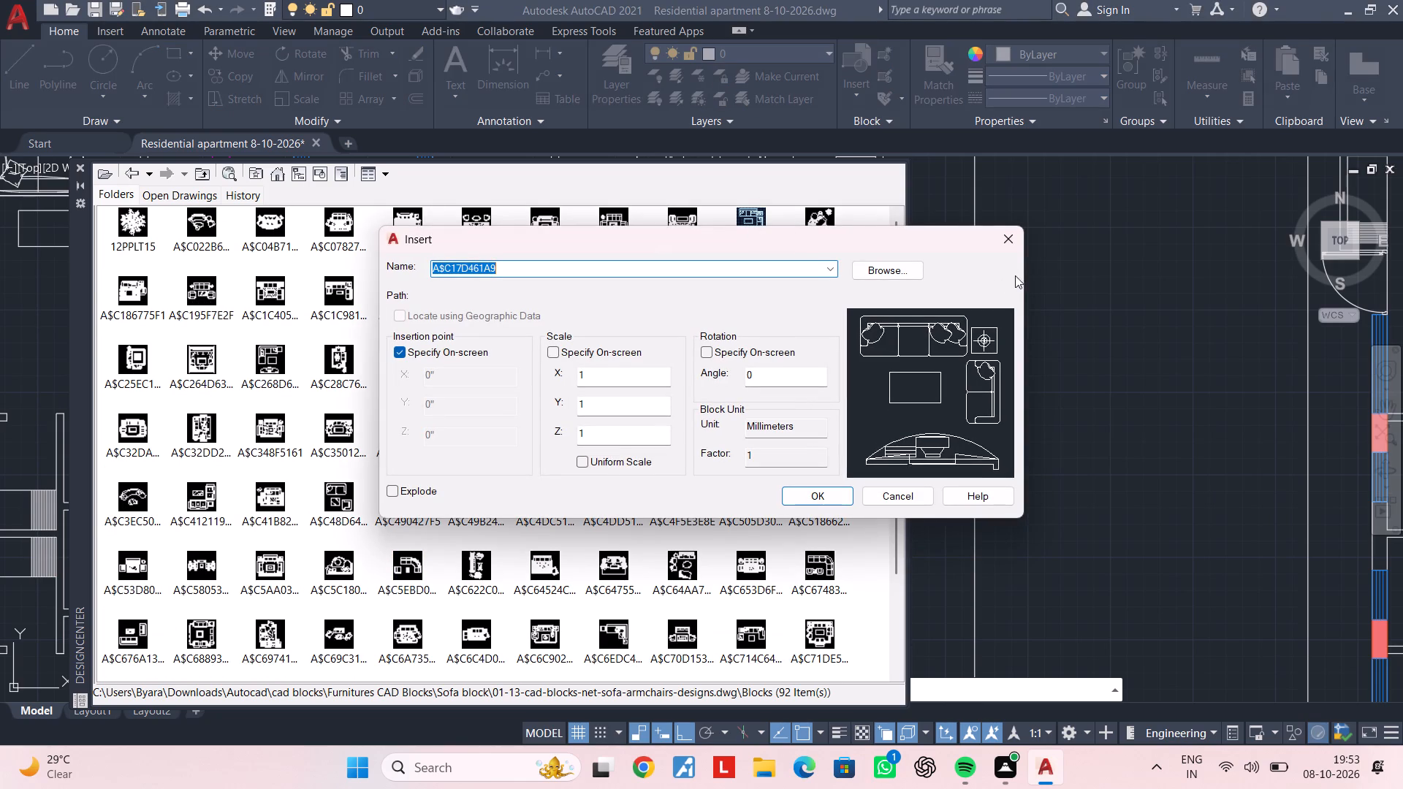
left_click(1019, 232)
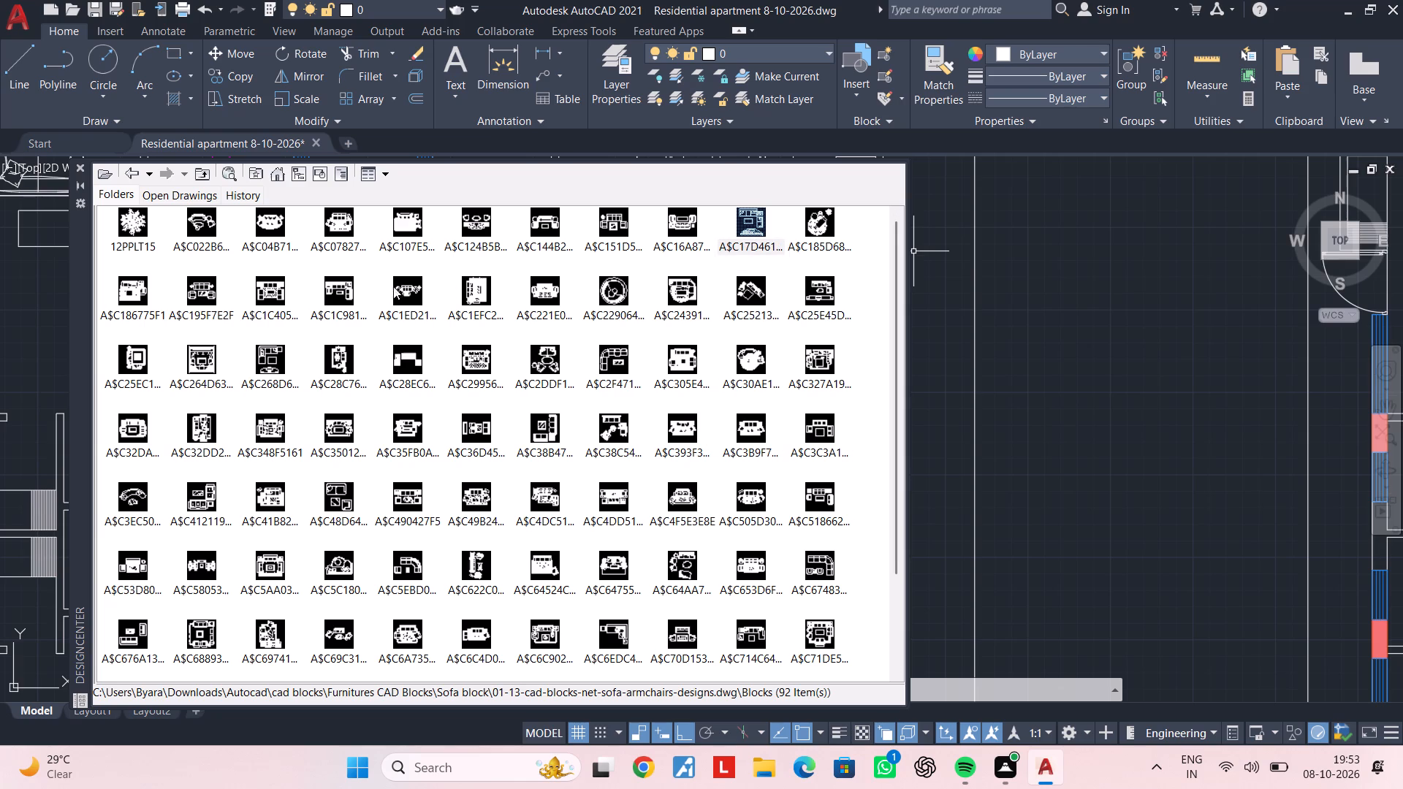
double_click(411, 289)
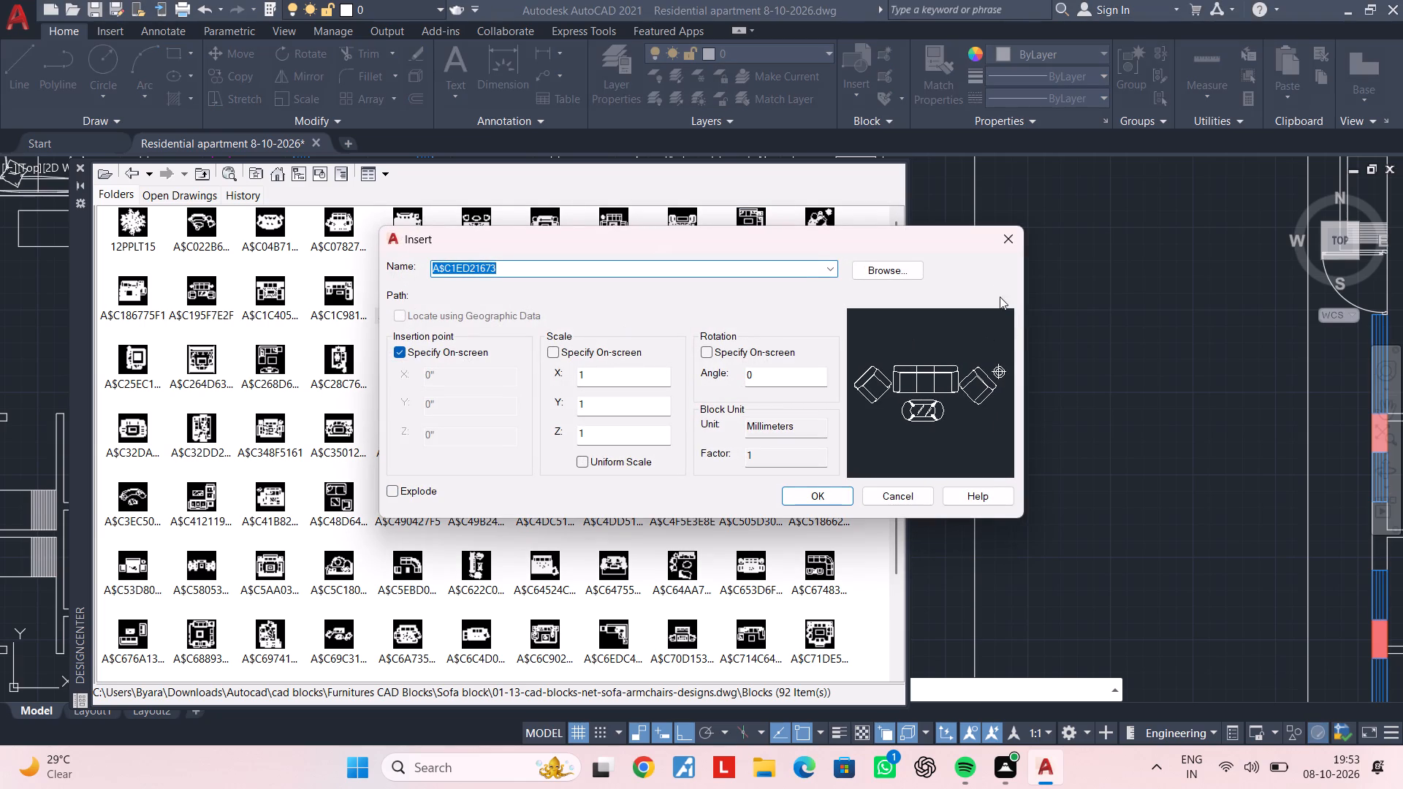
left_click(1014, 234)
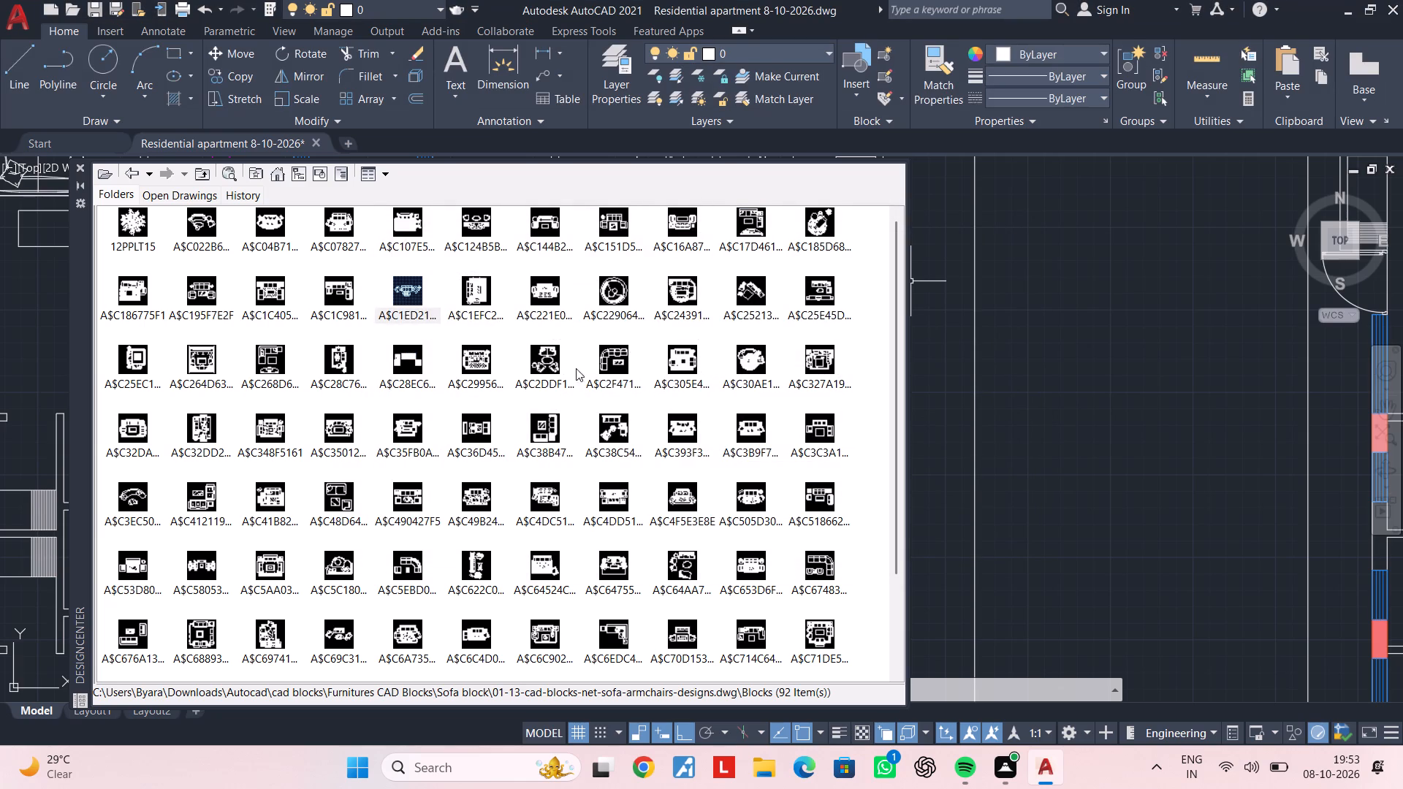
double_click(548, 367)
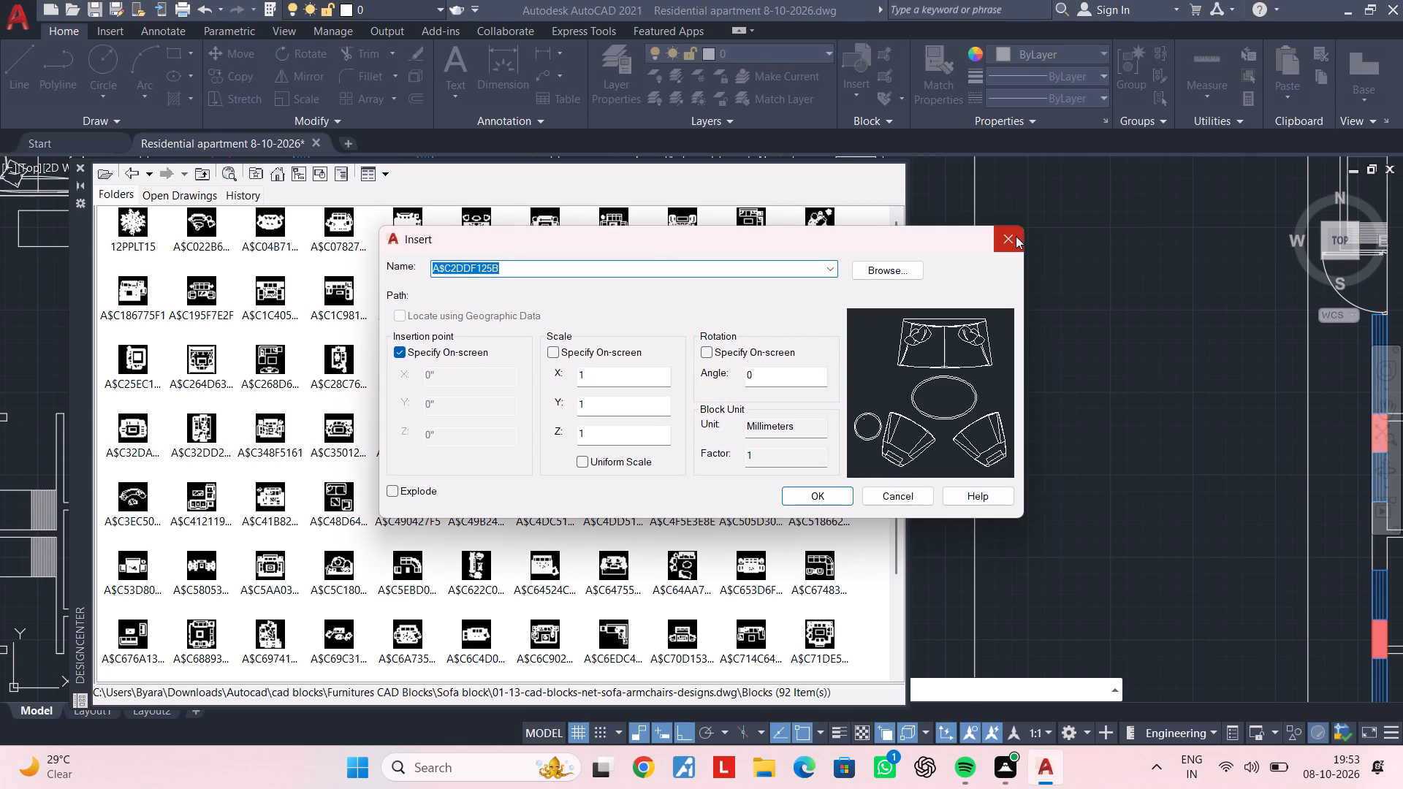
left_click(1016, 236)
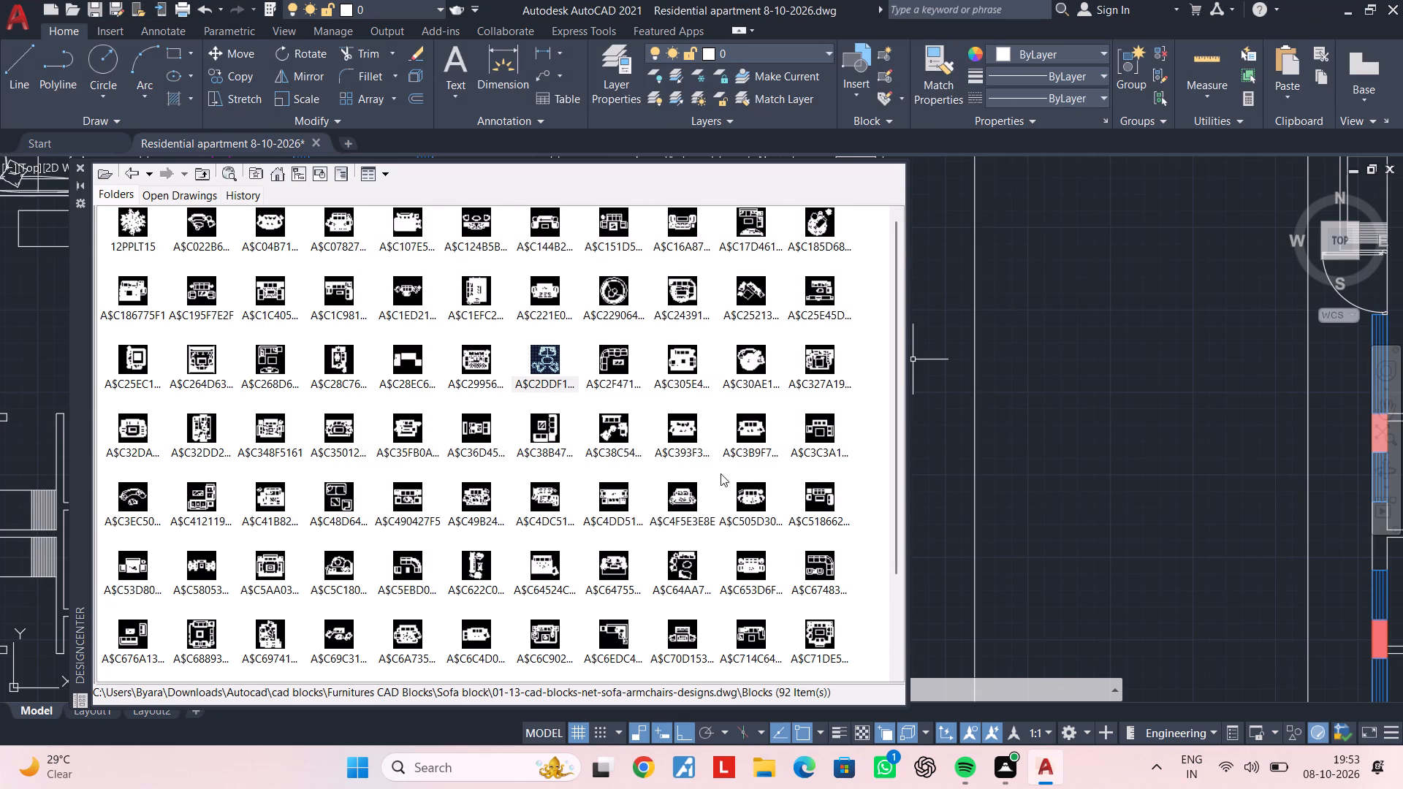
scroll(273, 362, "up", 2)
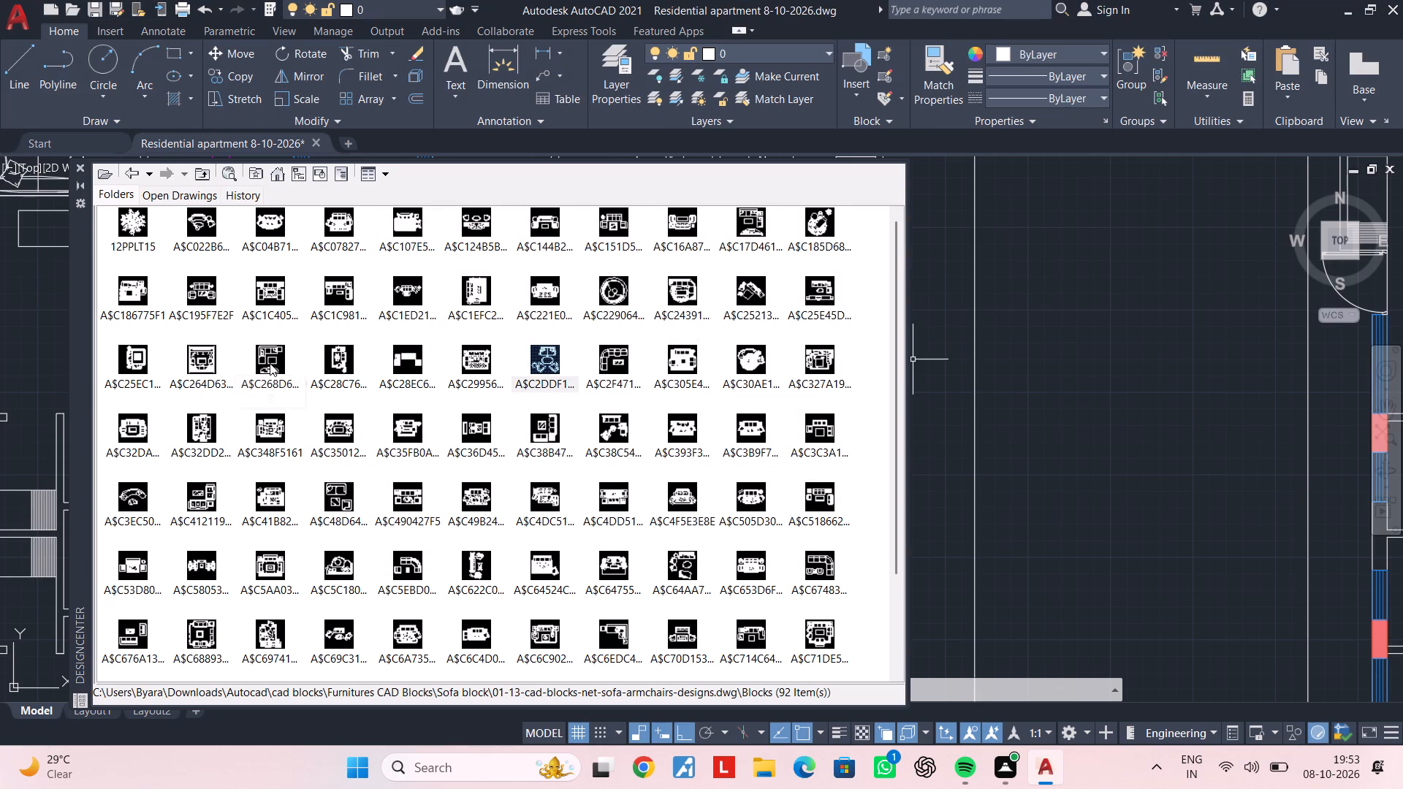
double_click(268, 363)
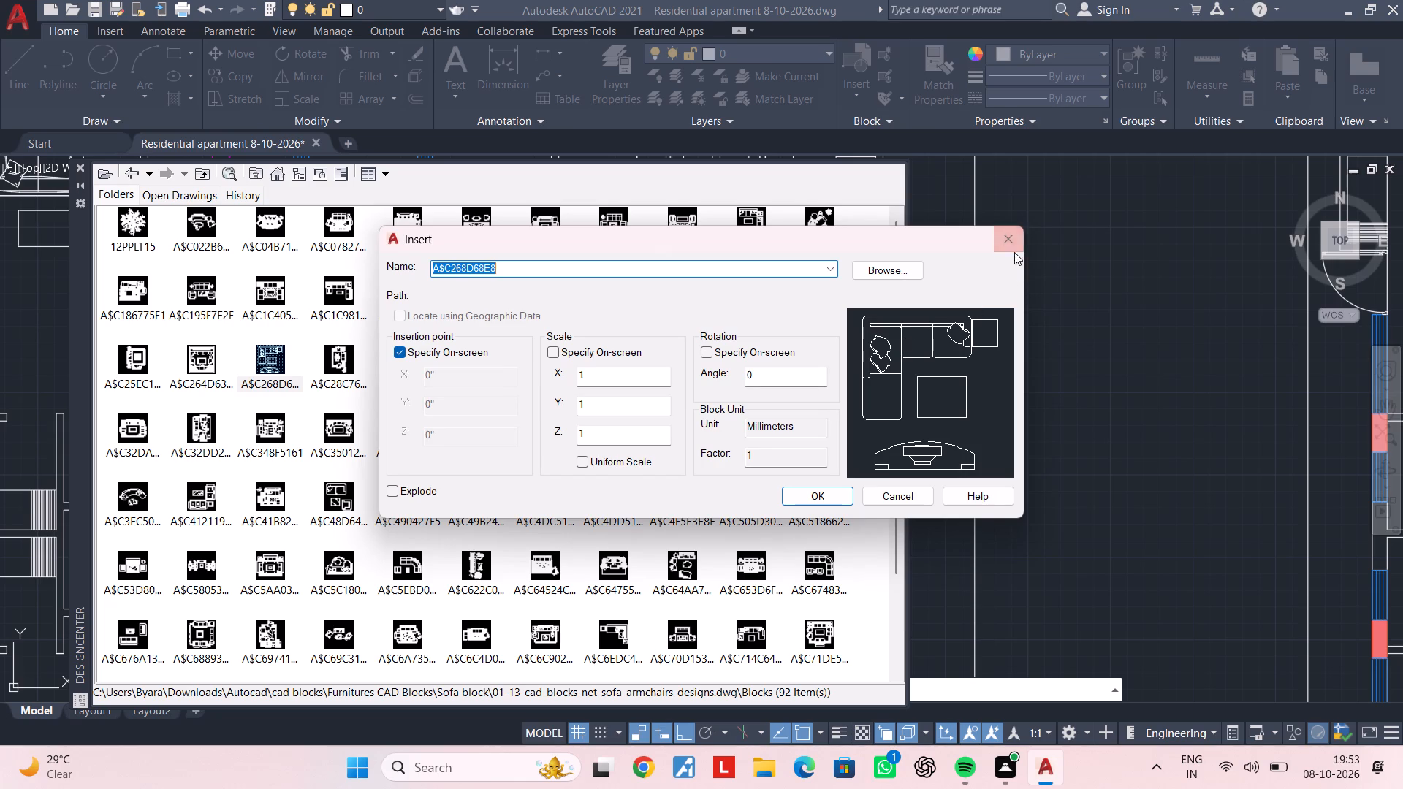
left_click(1008, 243)
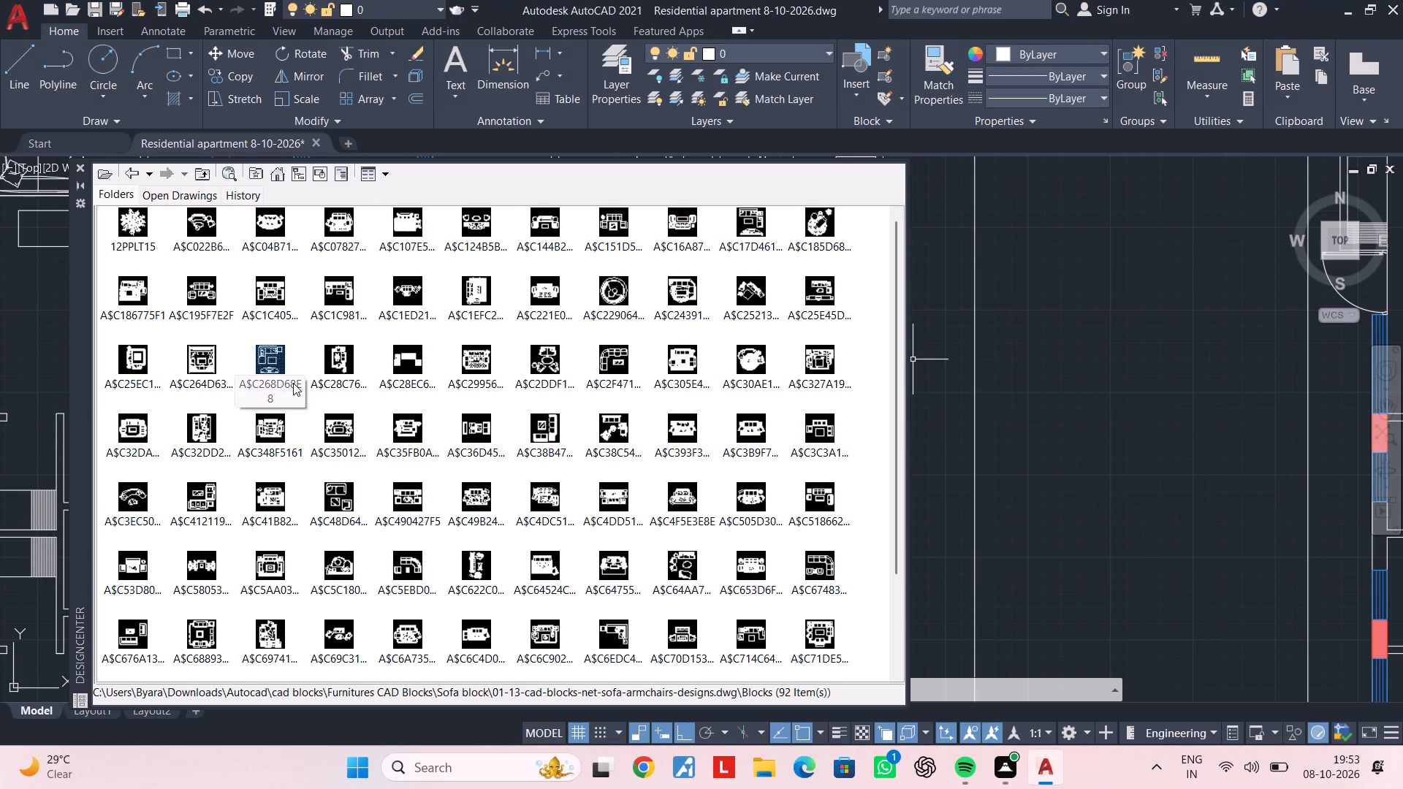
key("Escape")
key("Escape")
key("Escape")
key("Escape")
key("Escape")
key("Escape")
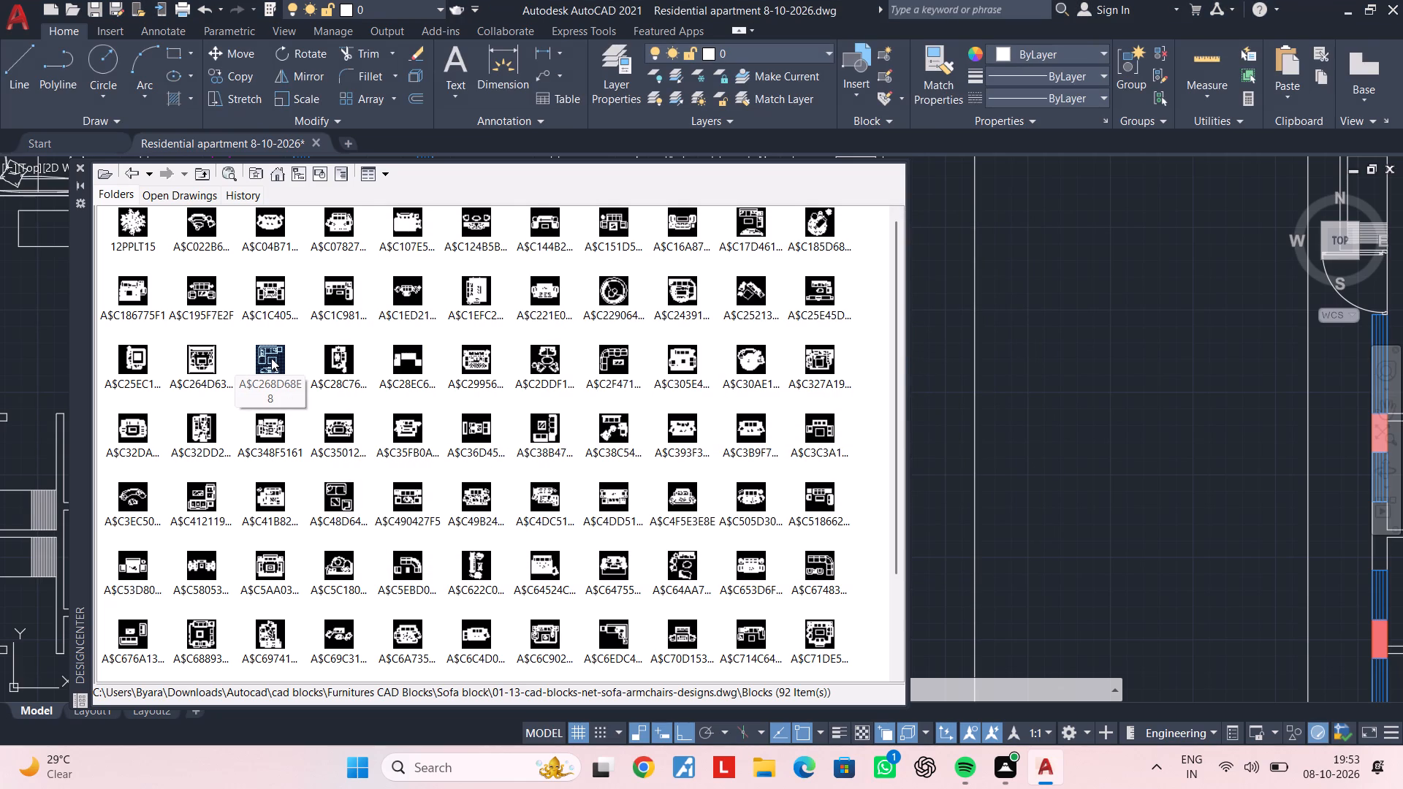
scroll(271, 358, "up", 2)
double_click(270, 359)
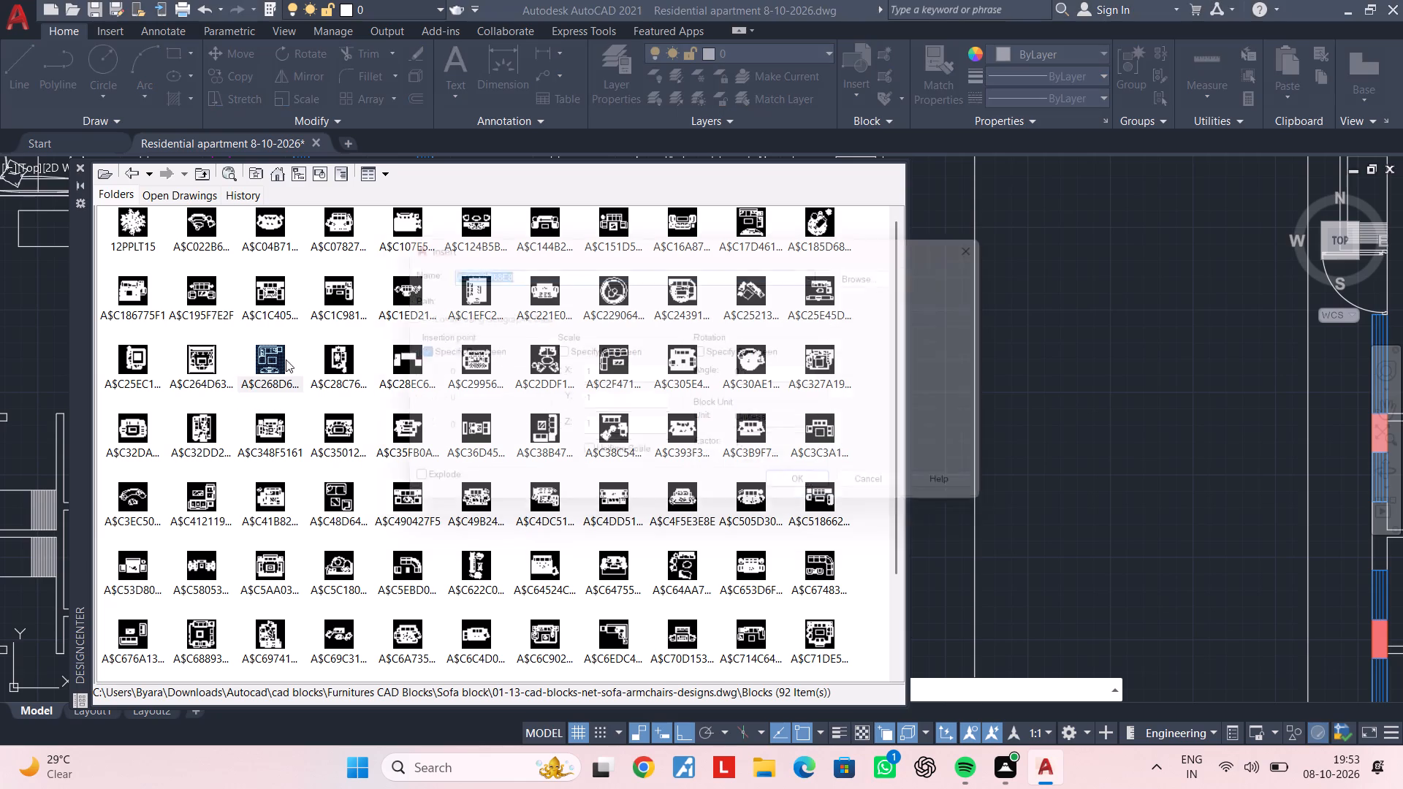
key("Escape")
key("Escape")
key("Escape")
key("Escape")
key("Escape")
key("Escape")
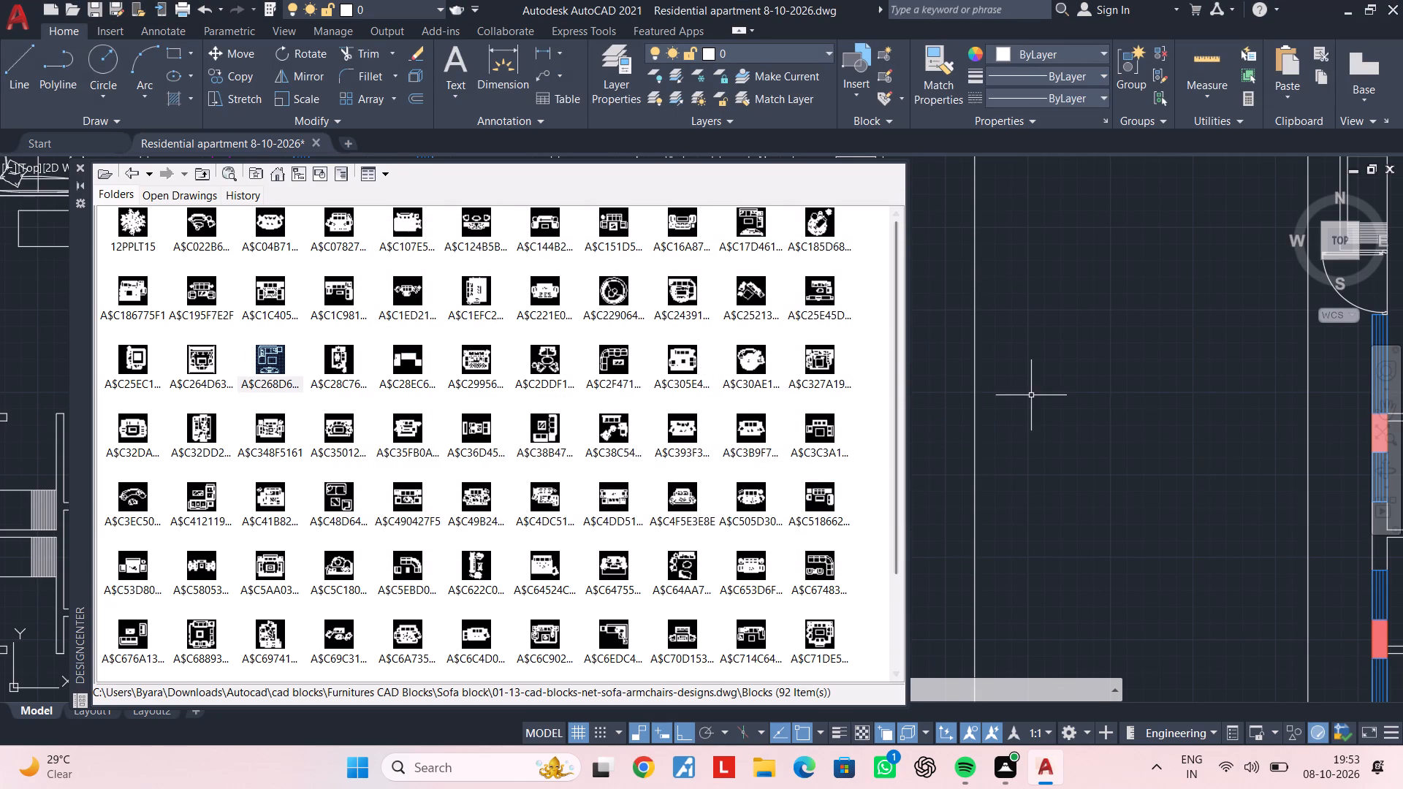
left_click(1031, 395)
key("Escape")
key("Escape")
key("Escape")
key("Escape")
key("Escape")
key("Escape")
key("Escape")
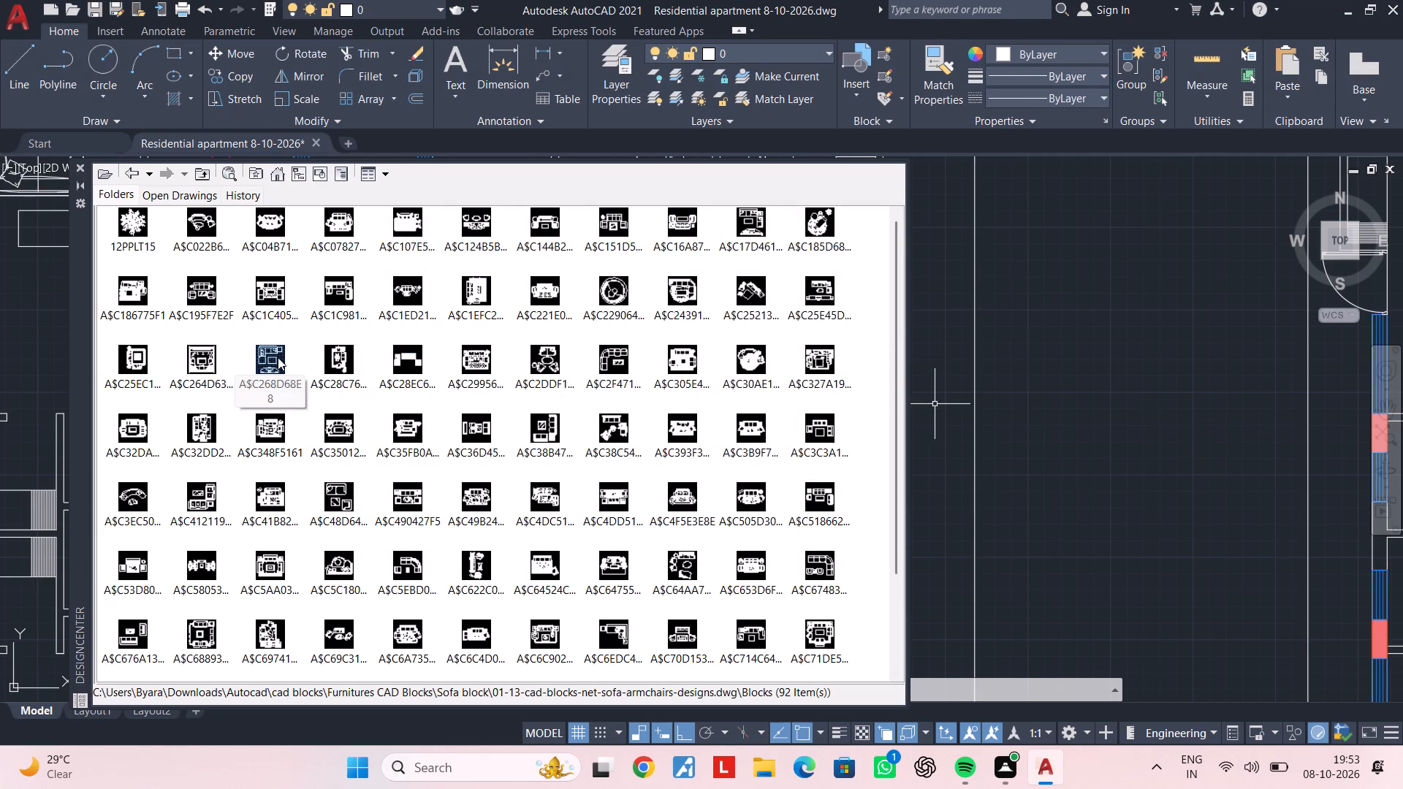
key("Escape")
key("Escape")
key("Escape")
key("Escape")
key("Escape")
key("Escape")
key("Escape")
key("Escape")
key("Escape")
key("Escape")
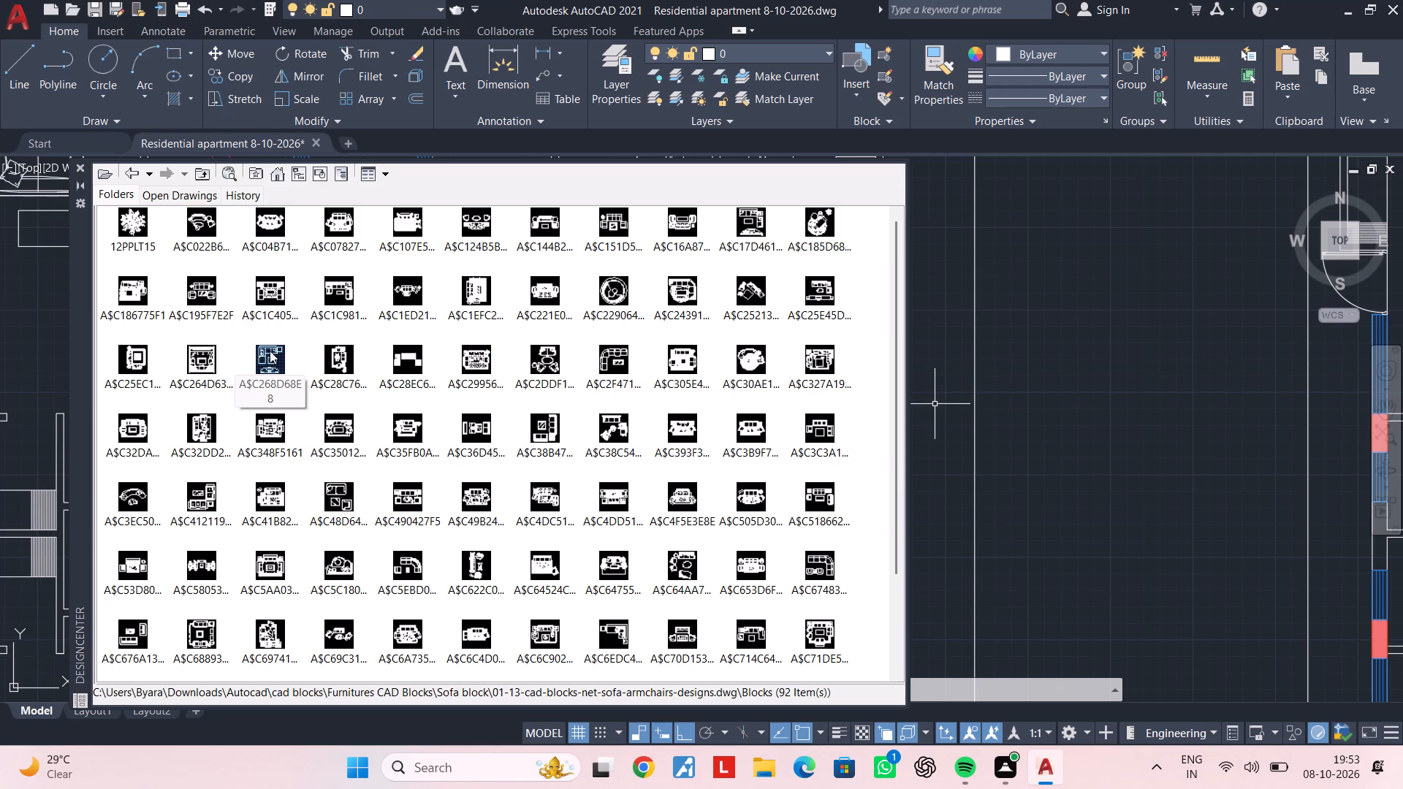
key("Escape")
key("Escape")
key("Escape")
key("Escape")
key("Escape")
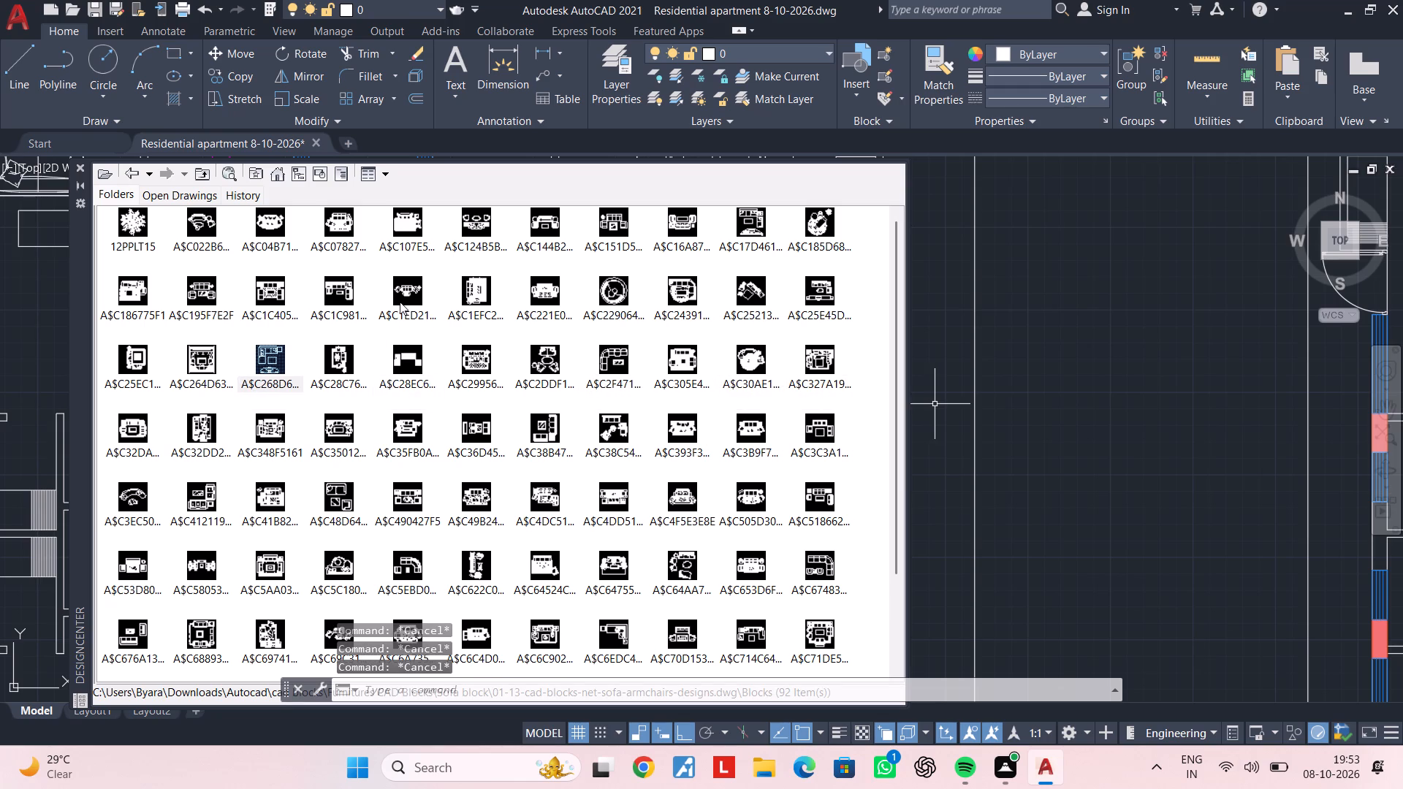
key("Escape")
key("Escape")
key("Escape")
Browse the sofa block library and preview blocks A$C53D8033F, A$C25E45DB8 and A$C17D461A9.
scroll(386, 463, "down", 3)
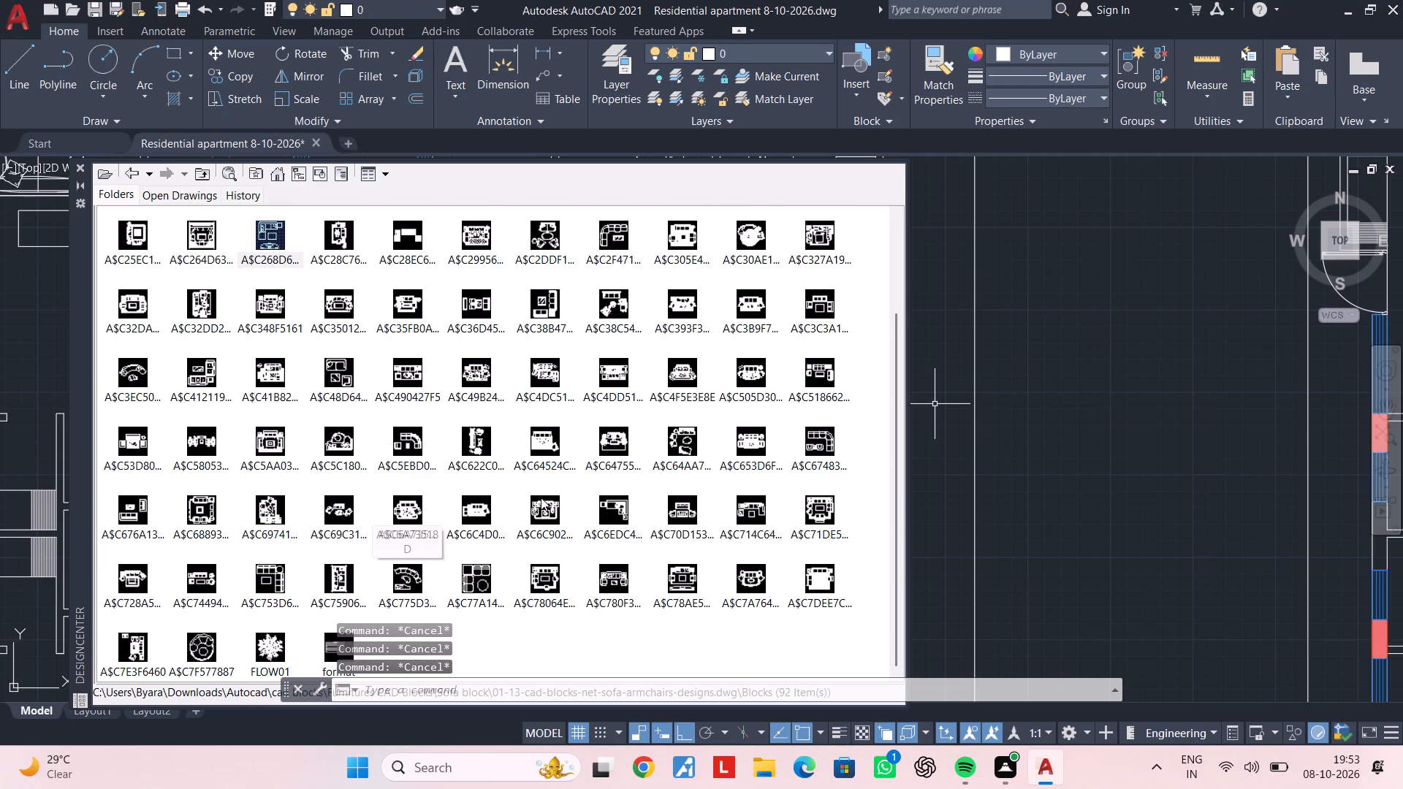
scroll(486, 460, "up", 3)
scroll(727, 481, "down", 2)
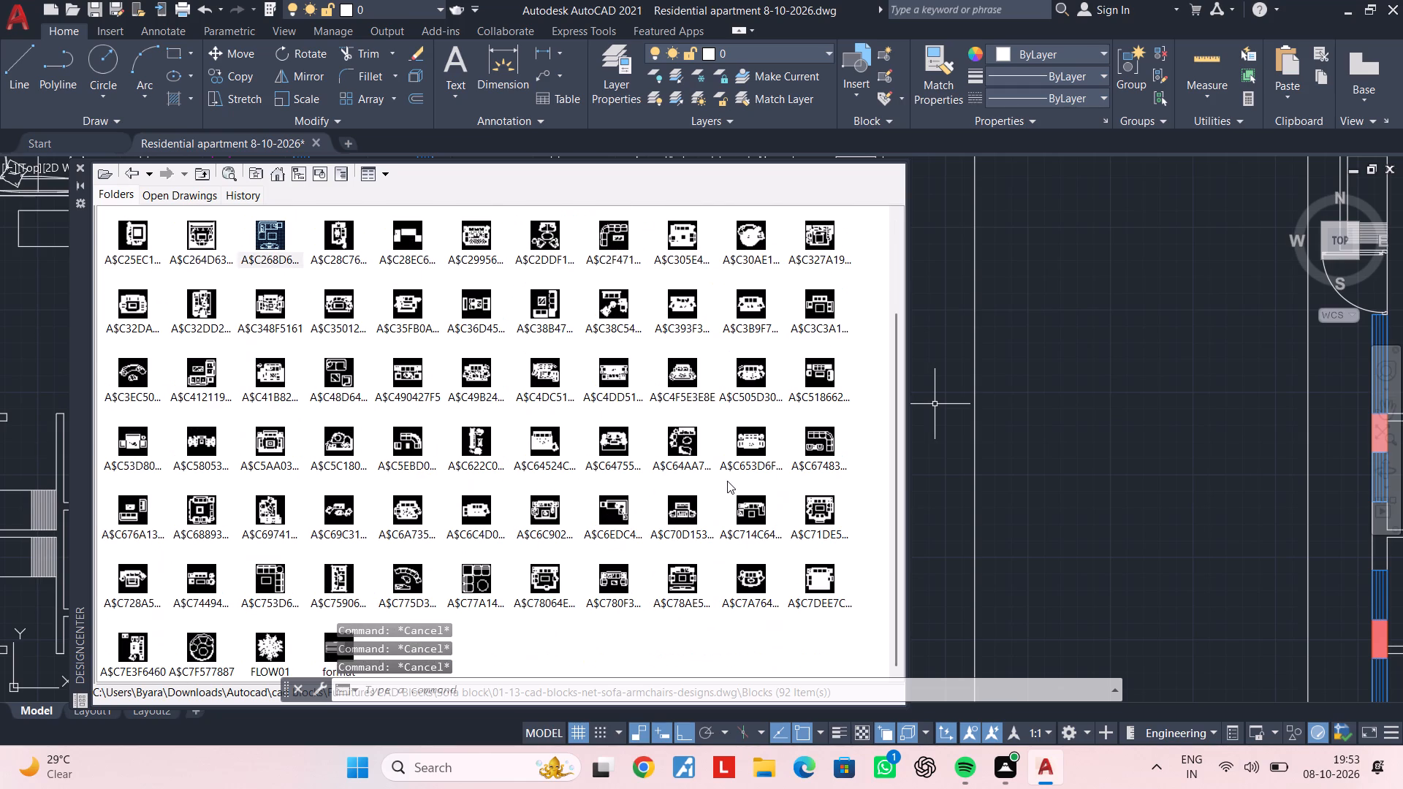
scroll(829, 446, "up", 1)
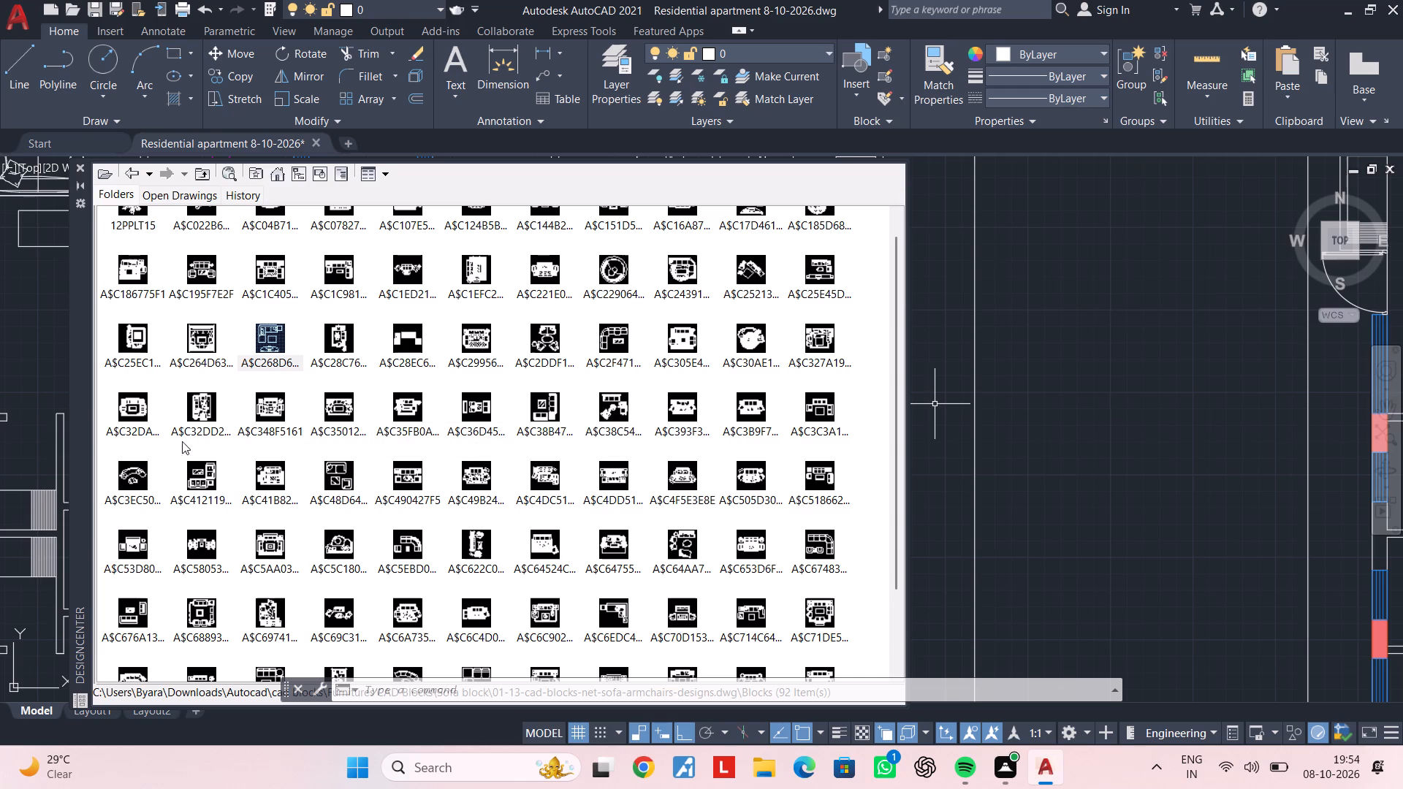
scroll(300, 481, "down", 1)
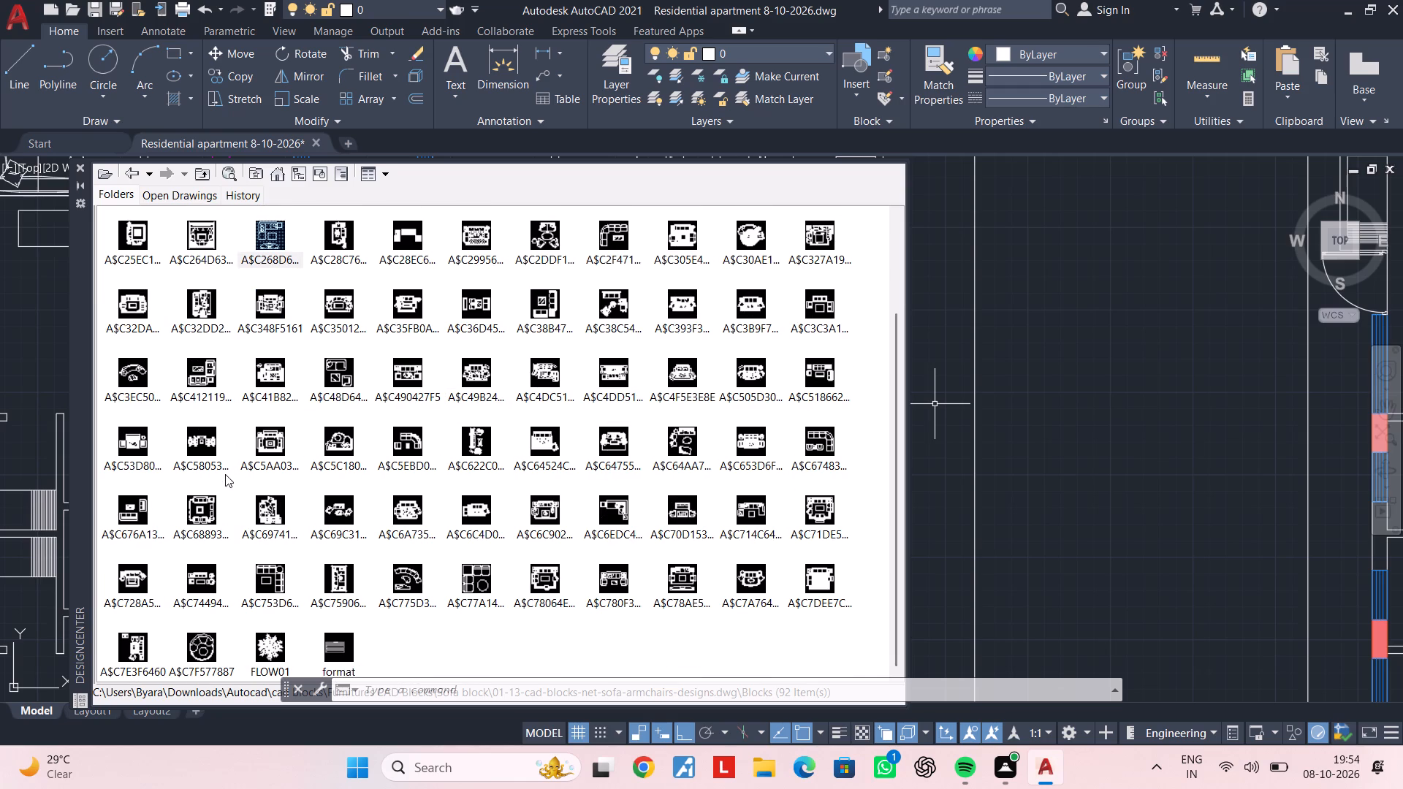
double_click(140, 447)
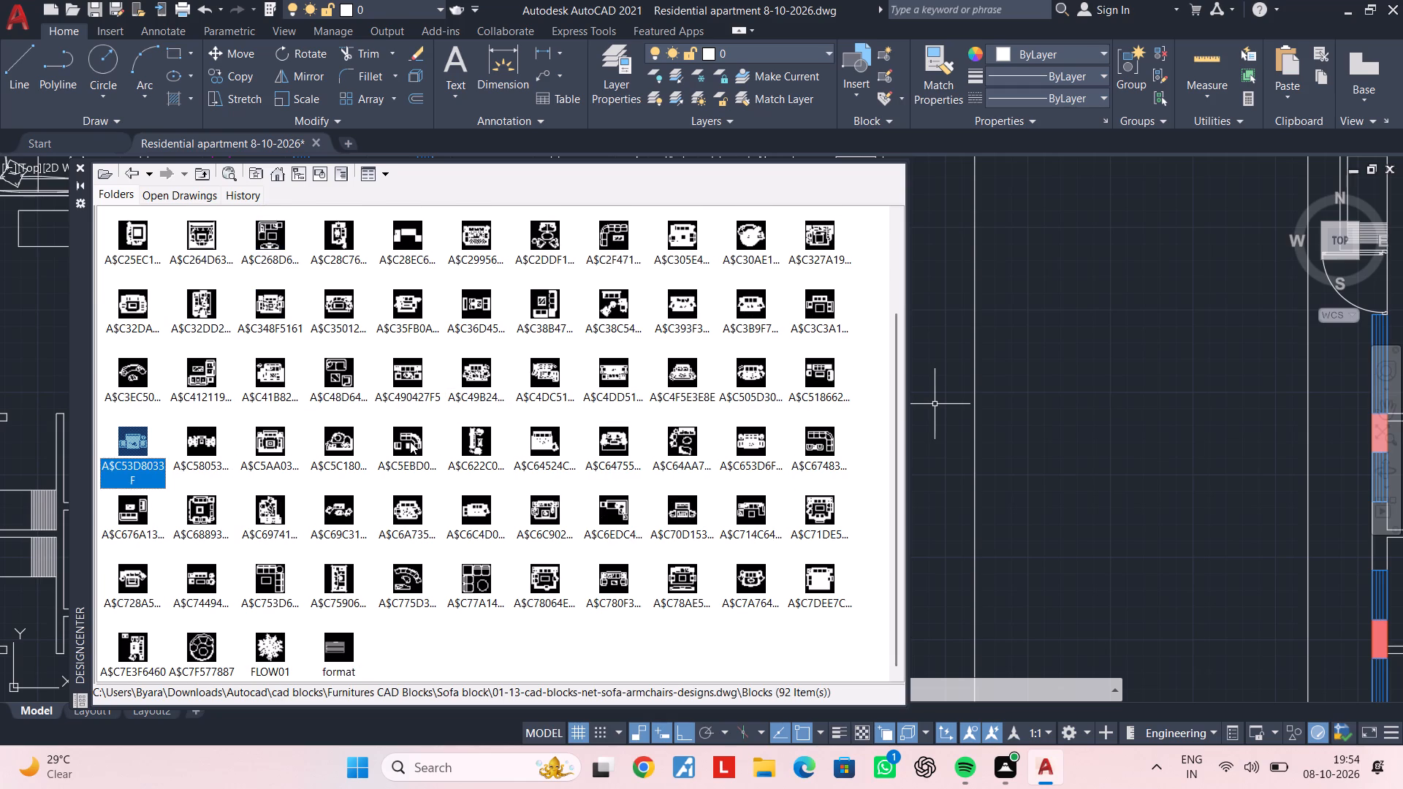
left_click(1010, 243)
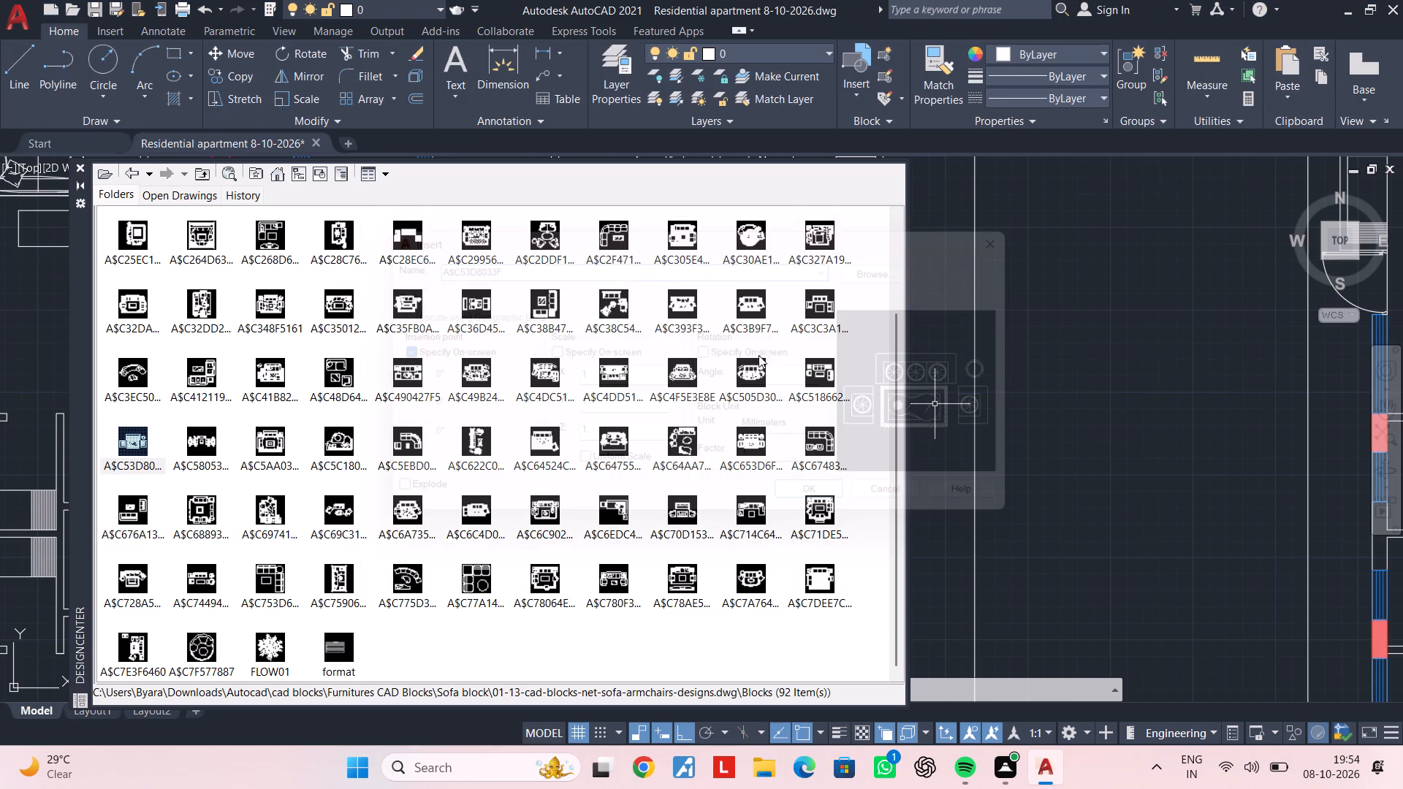
key("Escape")
key("Escape")
key("Escape")
scroll(789, 338, "up", 6)
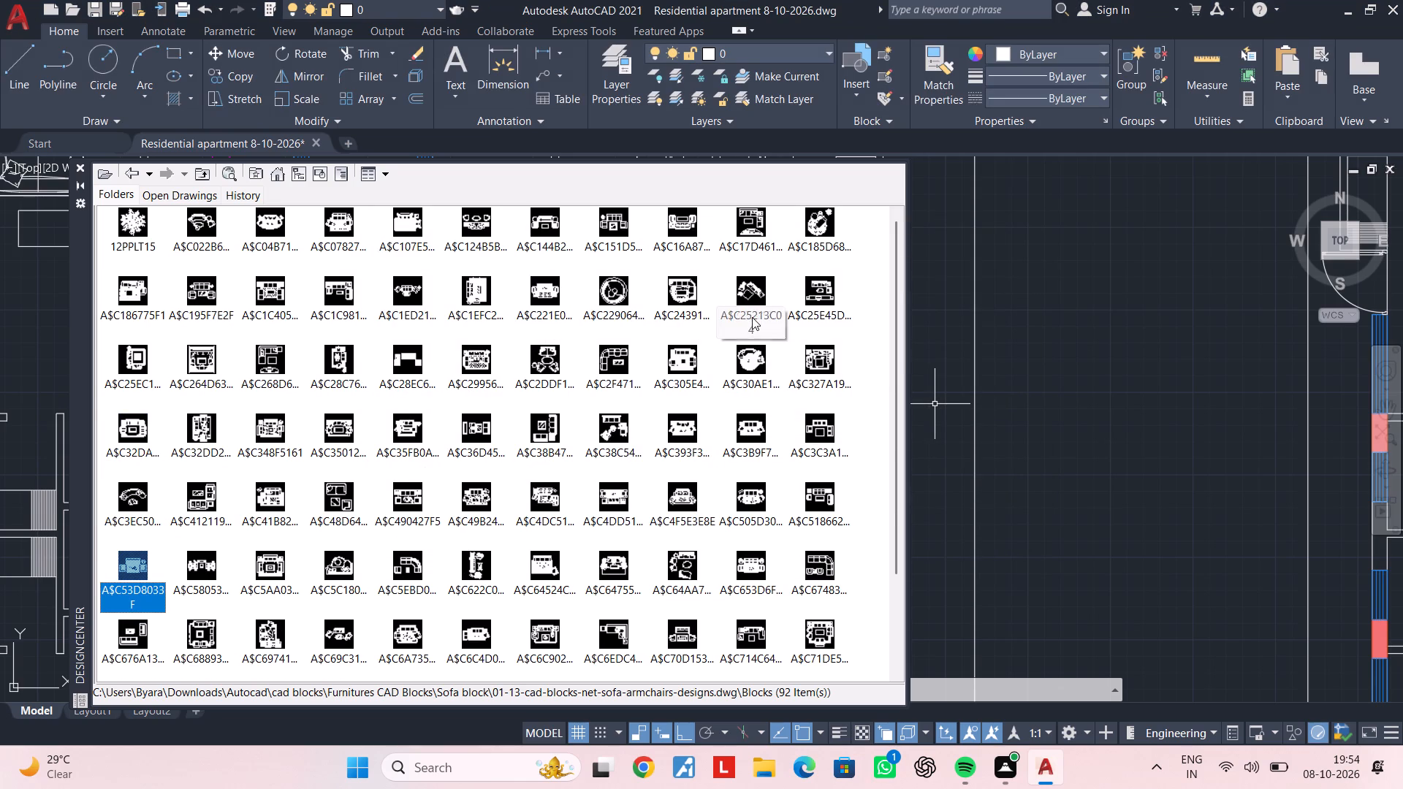
double_click(819, 297)
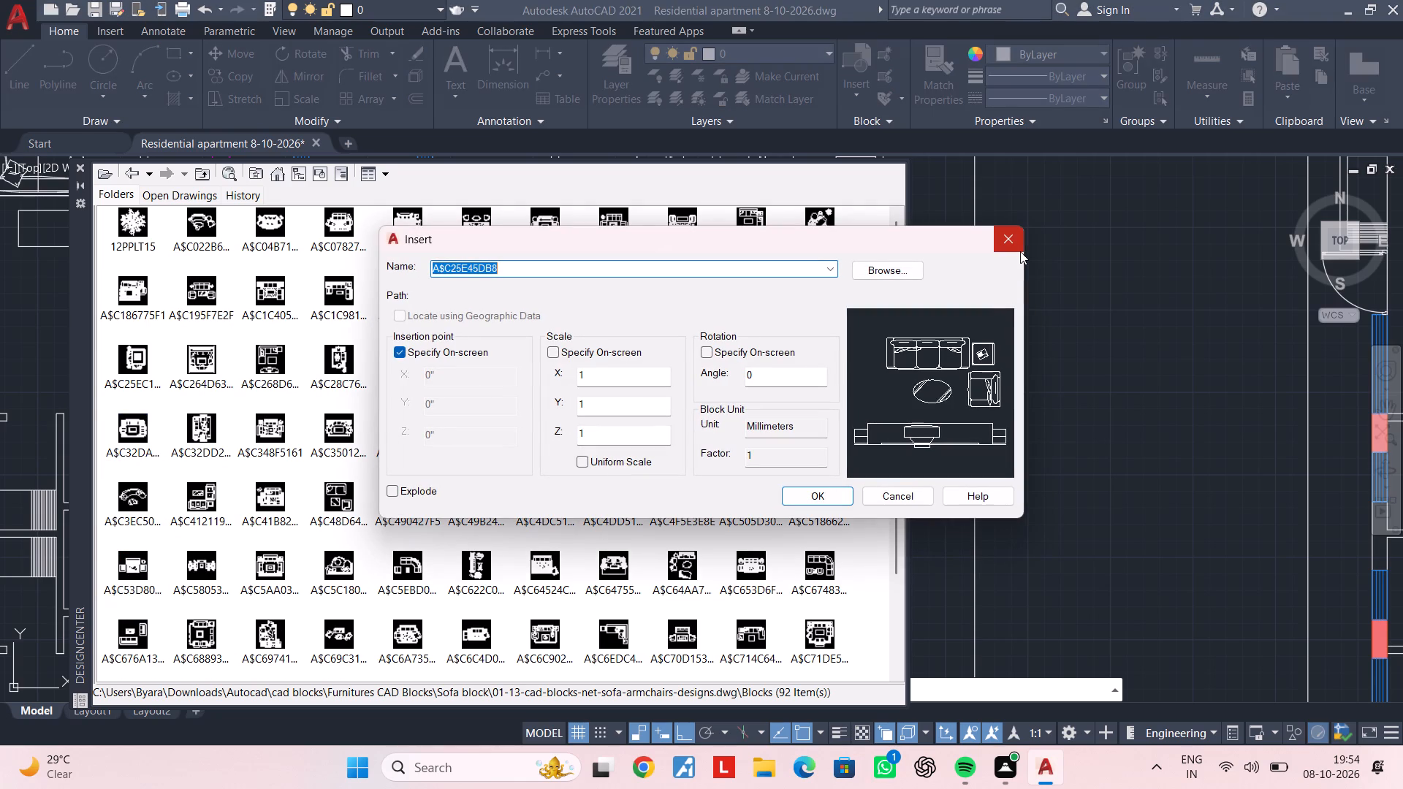
left_click(1020, 249)
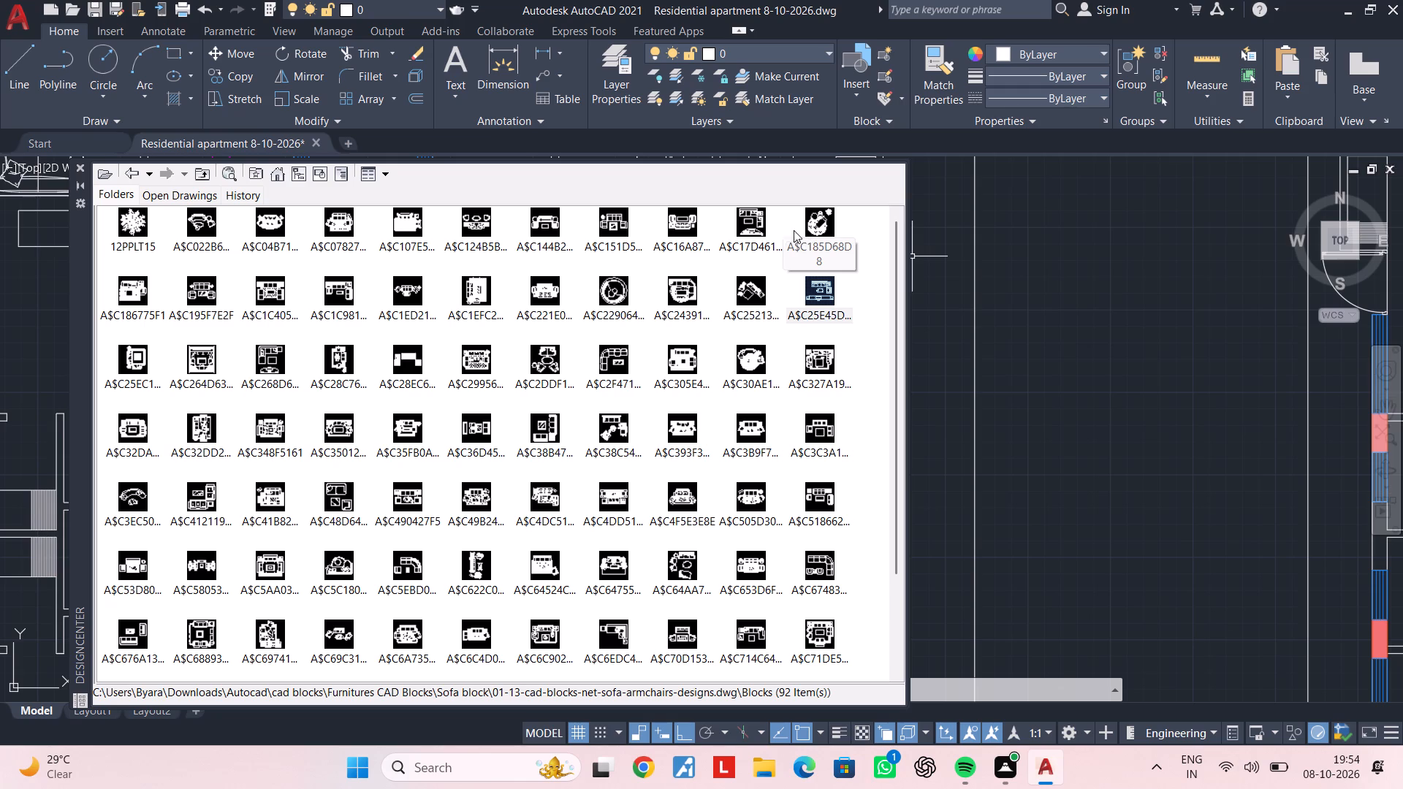
double_click(758, 228)
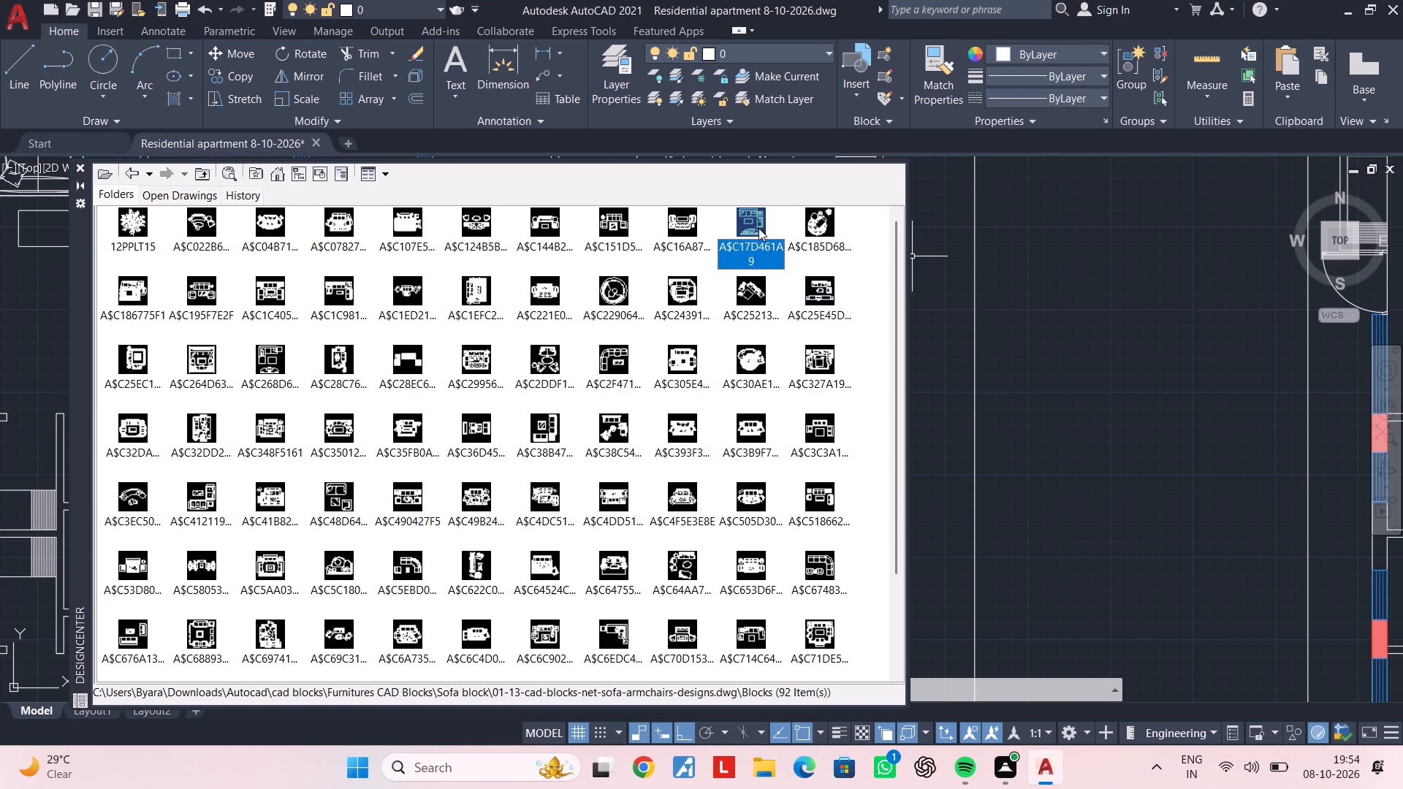
left_click(1021, 240)
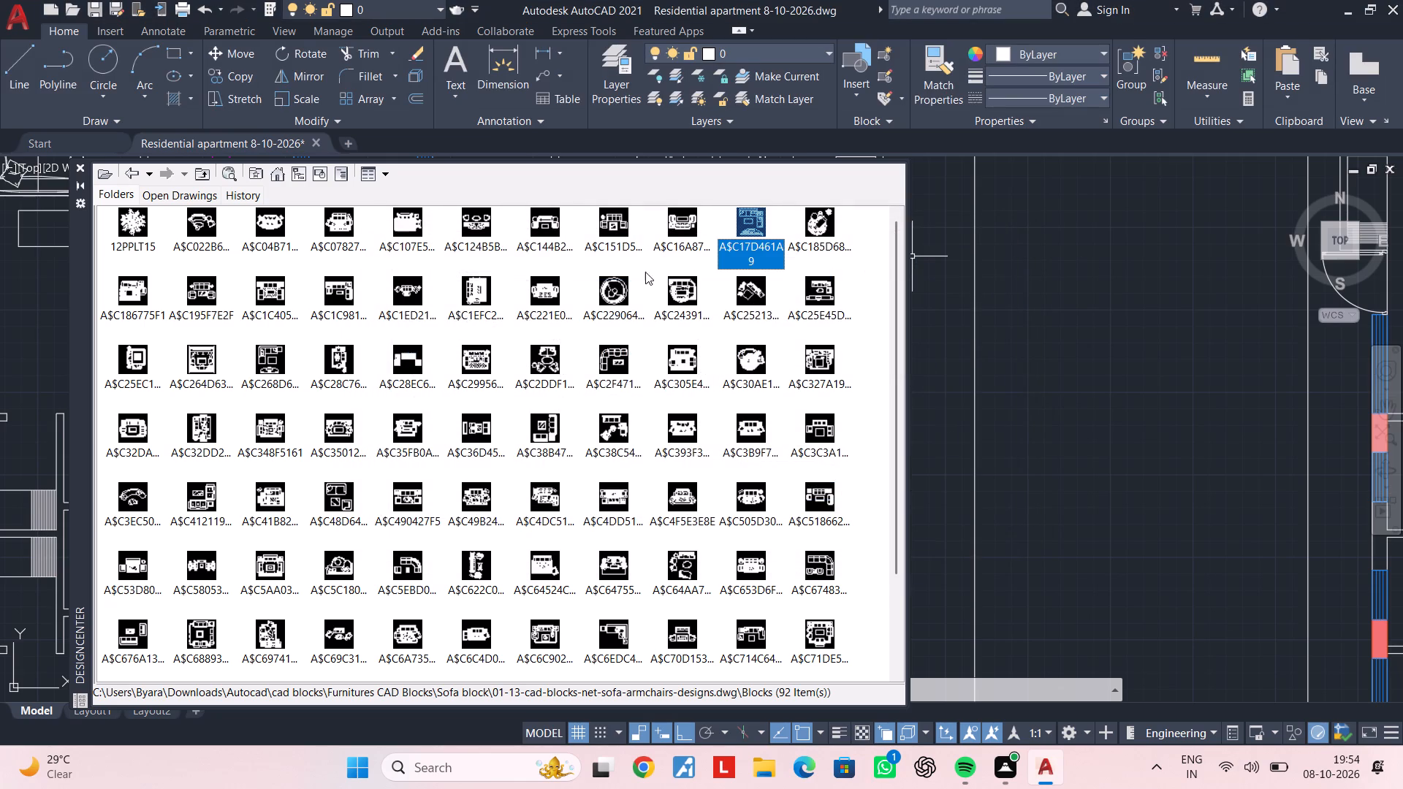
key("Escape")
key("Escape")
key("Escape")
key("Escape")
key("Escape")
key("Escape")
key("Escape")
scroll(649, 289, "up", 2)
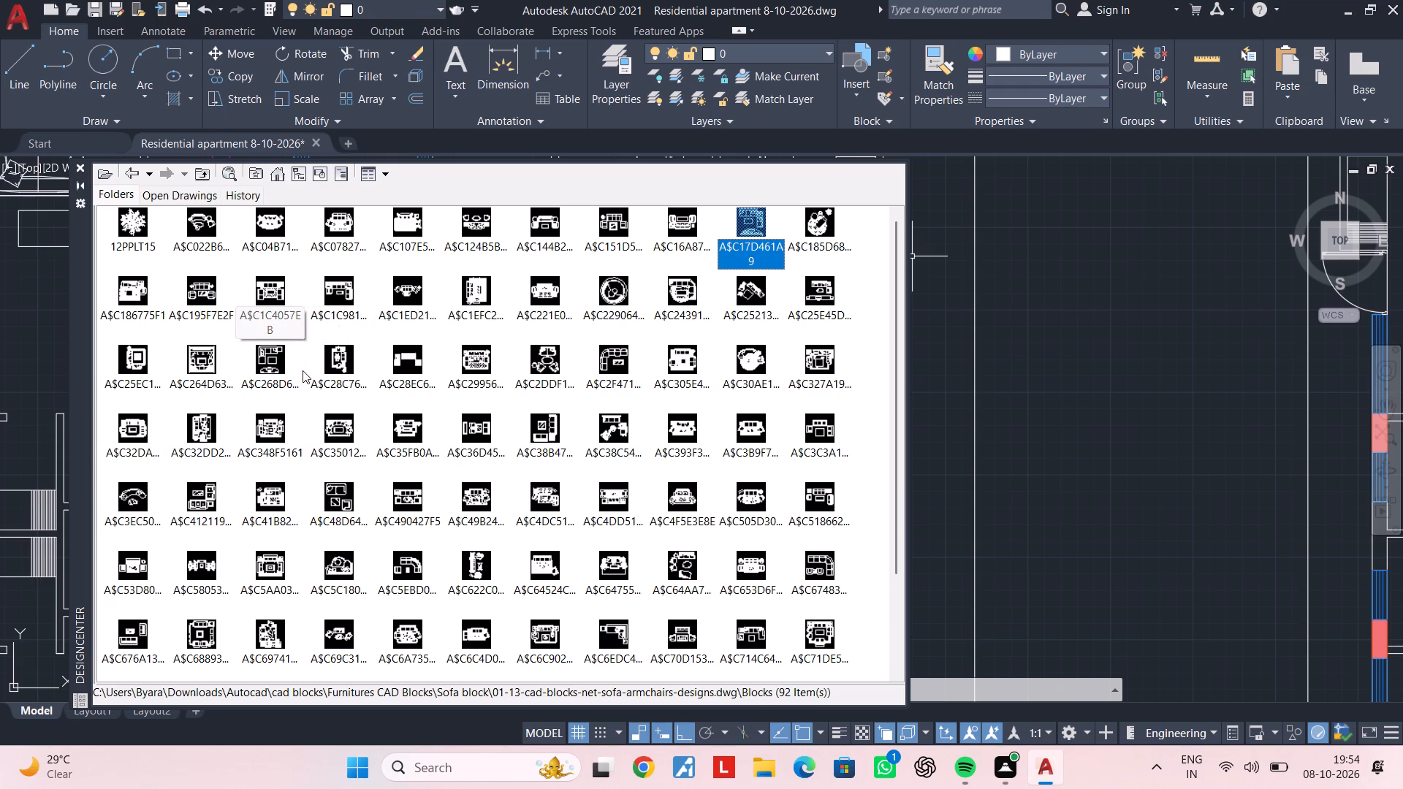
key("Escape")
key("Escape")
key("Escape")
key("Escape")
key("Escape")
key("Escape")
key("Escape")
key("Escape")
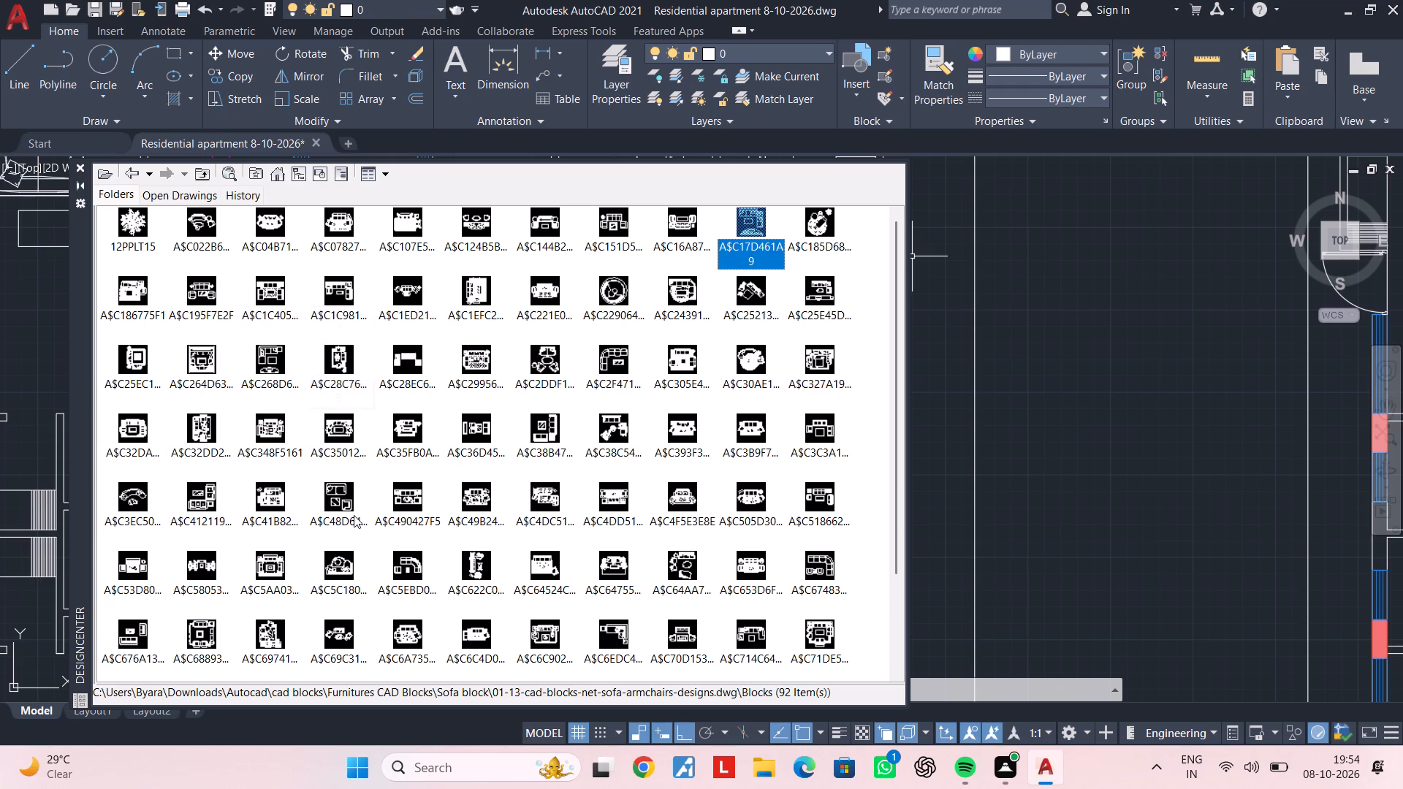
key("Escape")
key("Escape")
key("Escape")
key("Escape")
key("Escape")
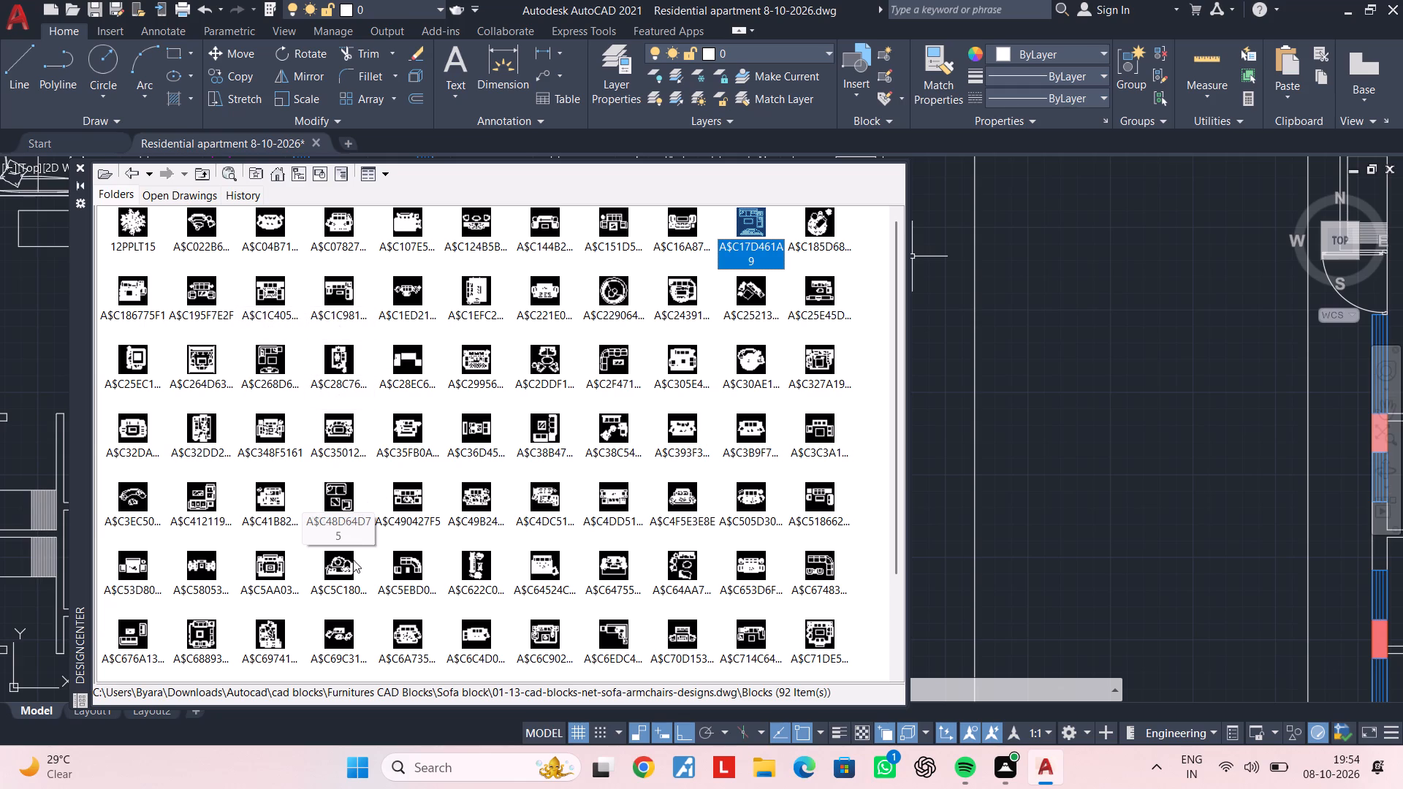
Preview sofa block A$C5C18045E and look through the remaining sofa blocks in the library.
triple_click(351, 563)
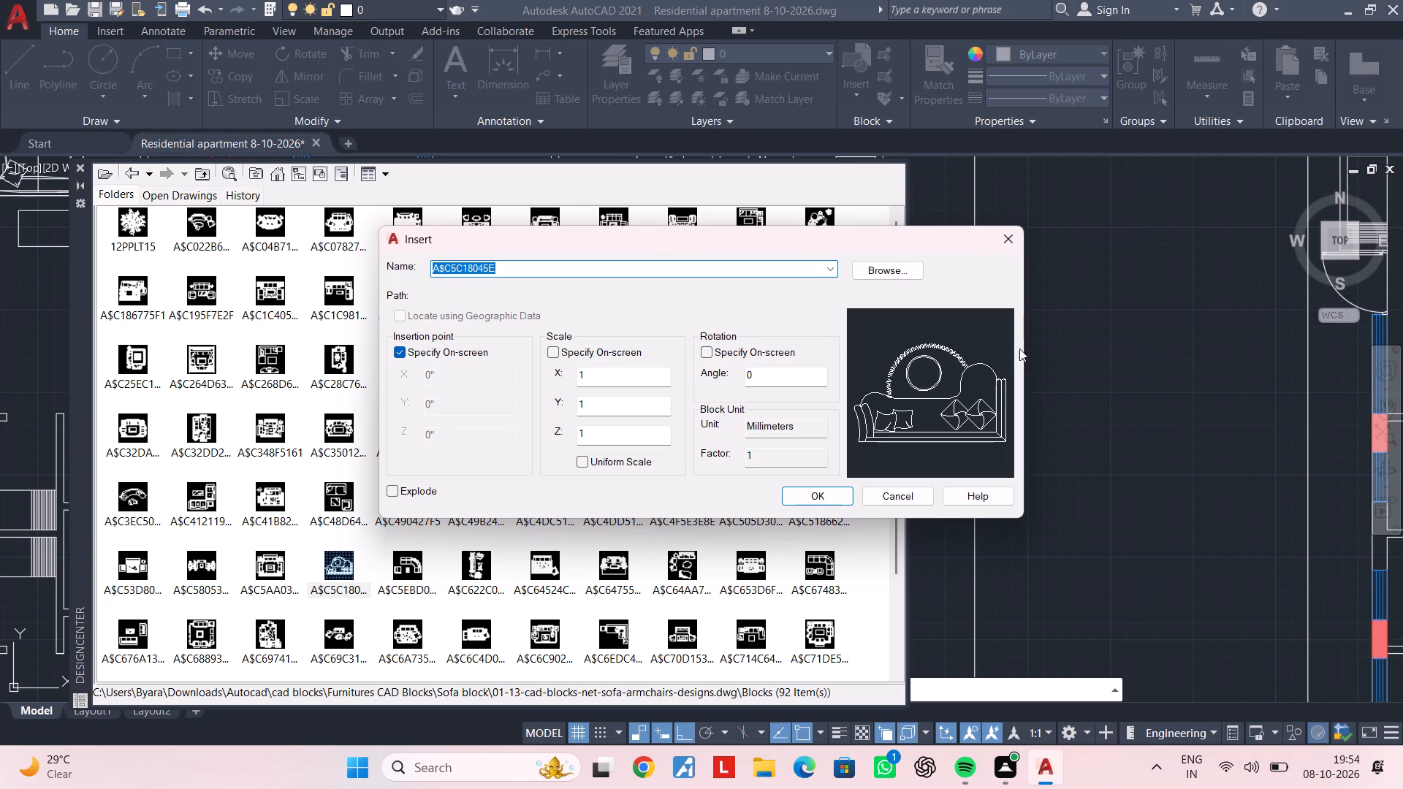
left_click(1007, 235)
key("Escape")
key("Escape")
key("Escape")
middle_click_drag(662, 567, 649, 439)
key("Escape")
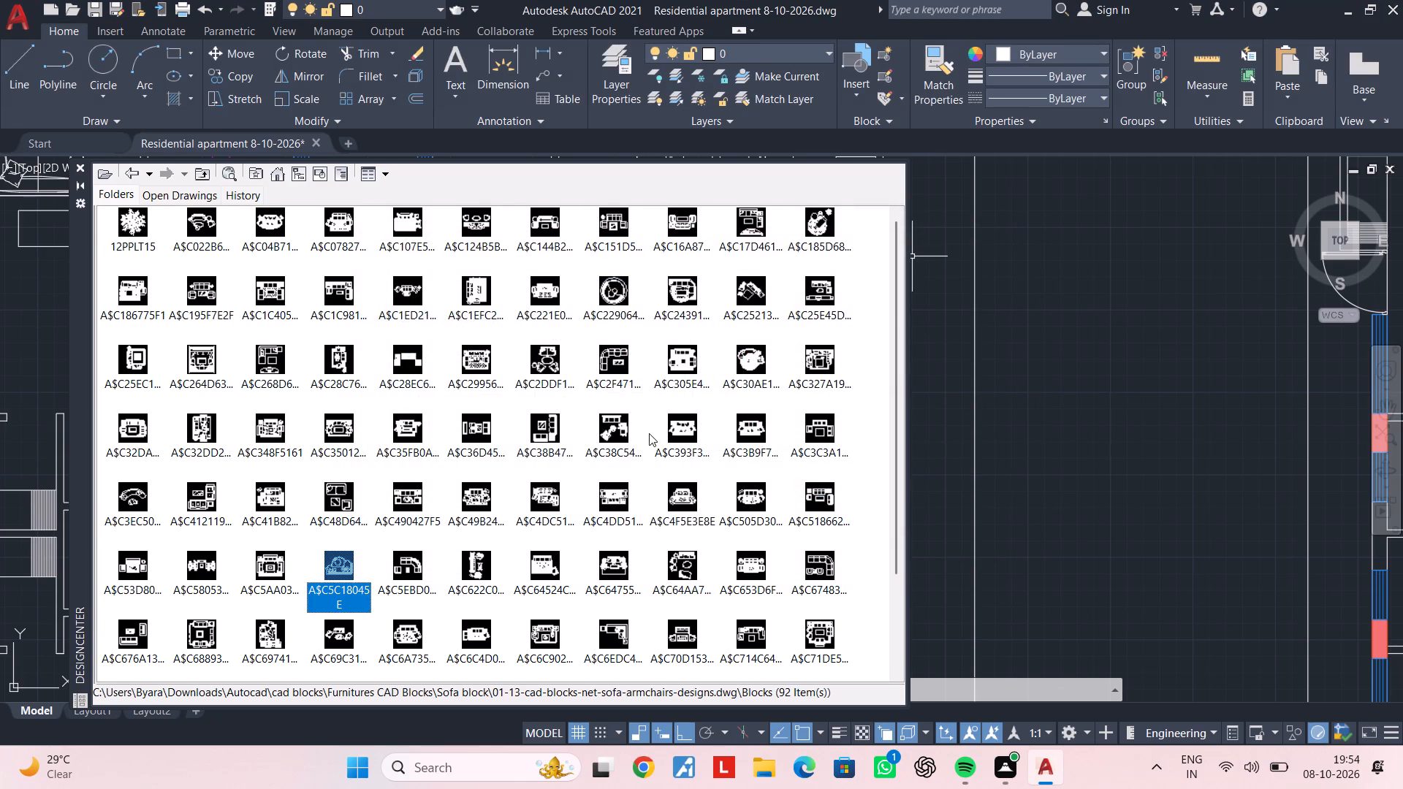
scroll(642, 448, "down", 3)
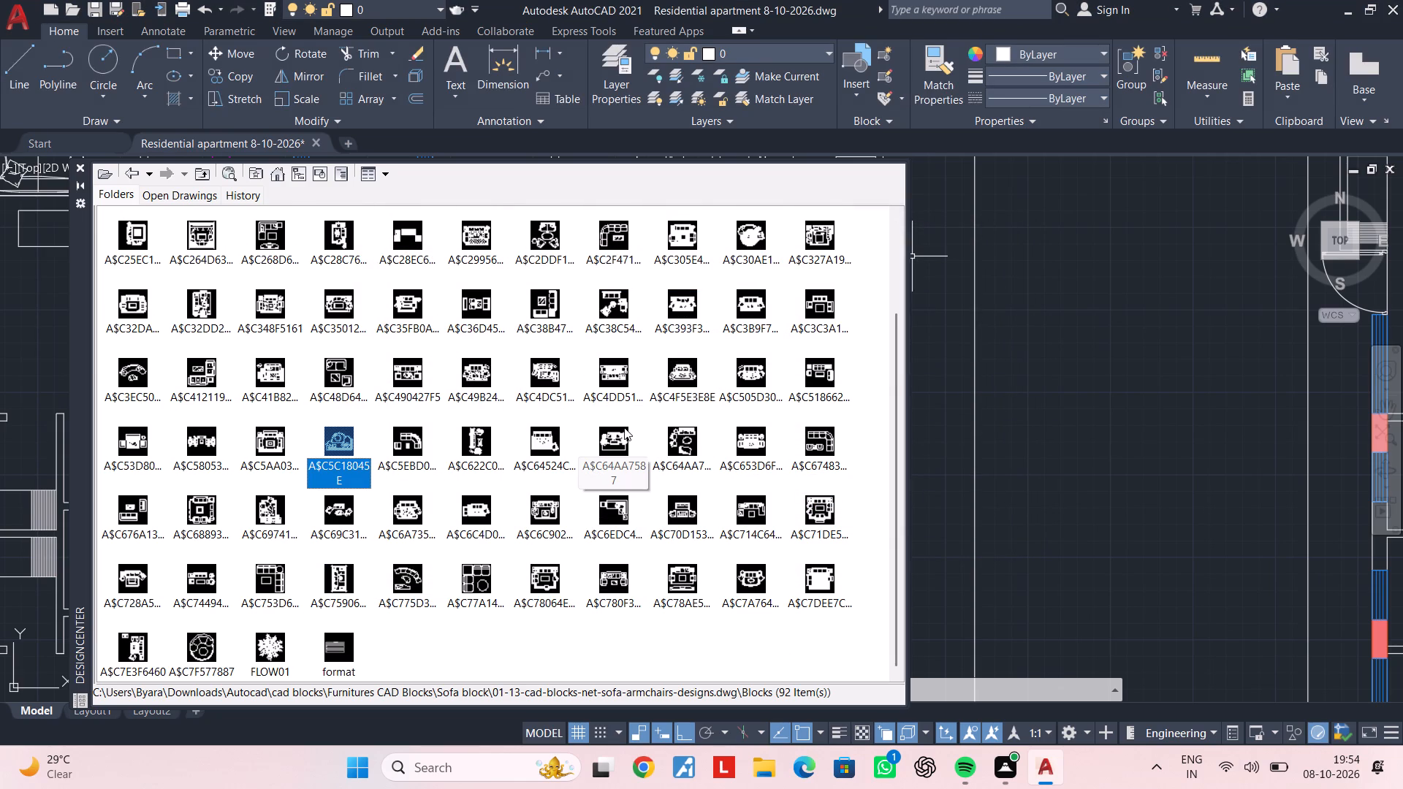
scroll(624, 427, "up", 5)
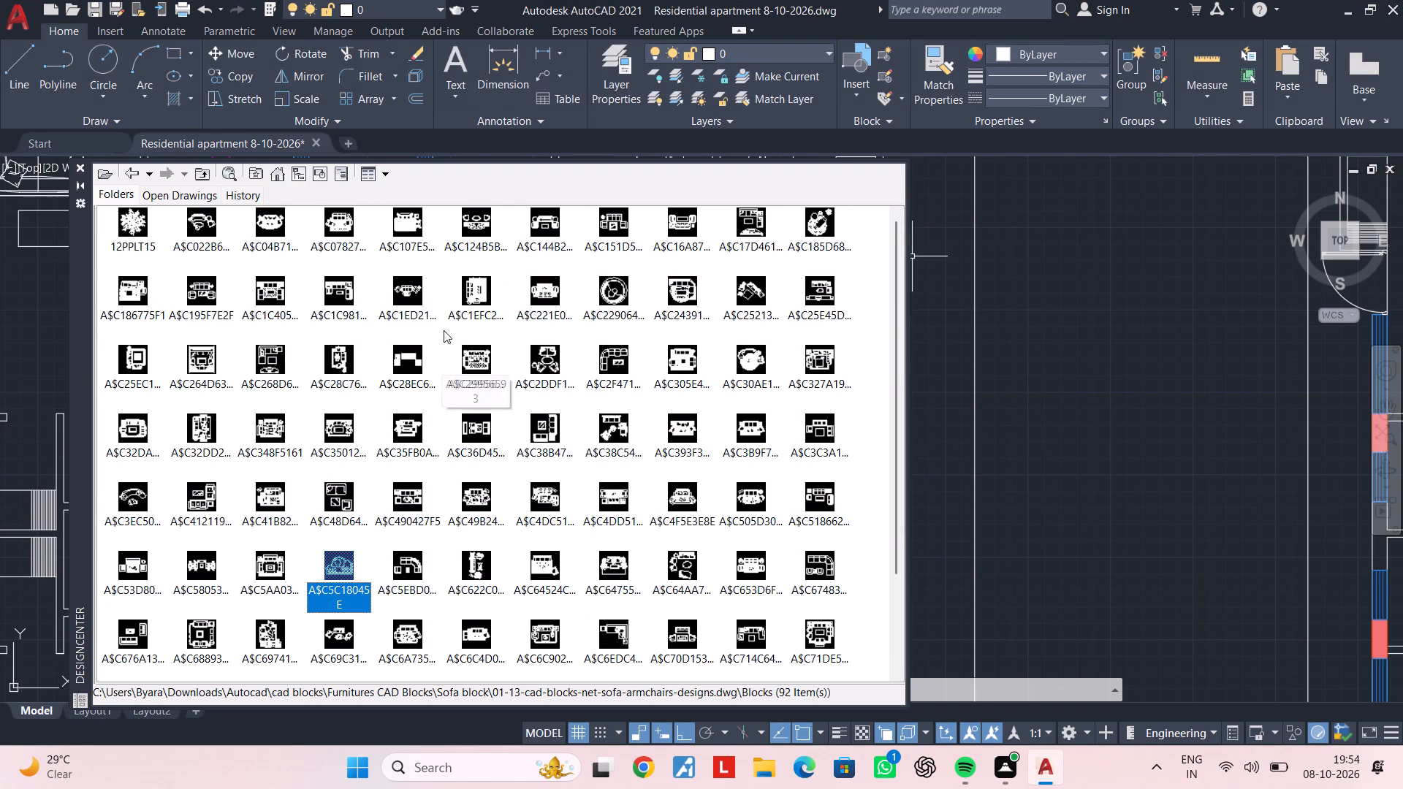
scroll(409, 300, "up", 1)
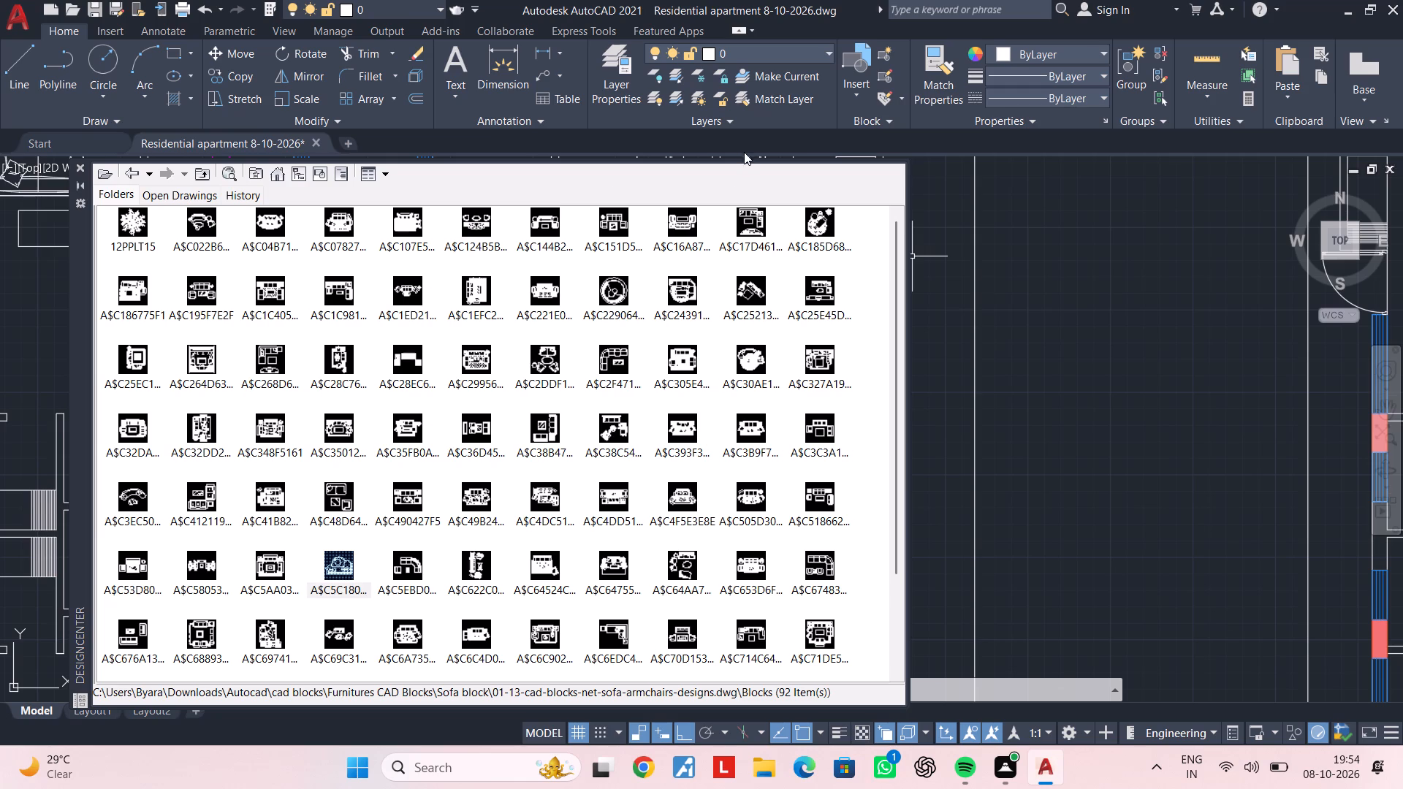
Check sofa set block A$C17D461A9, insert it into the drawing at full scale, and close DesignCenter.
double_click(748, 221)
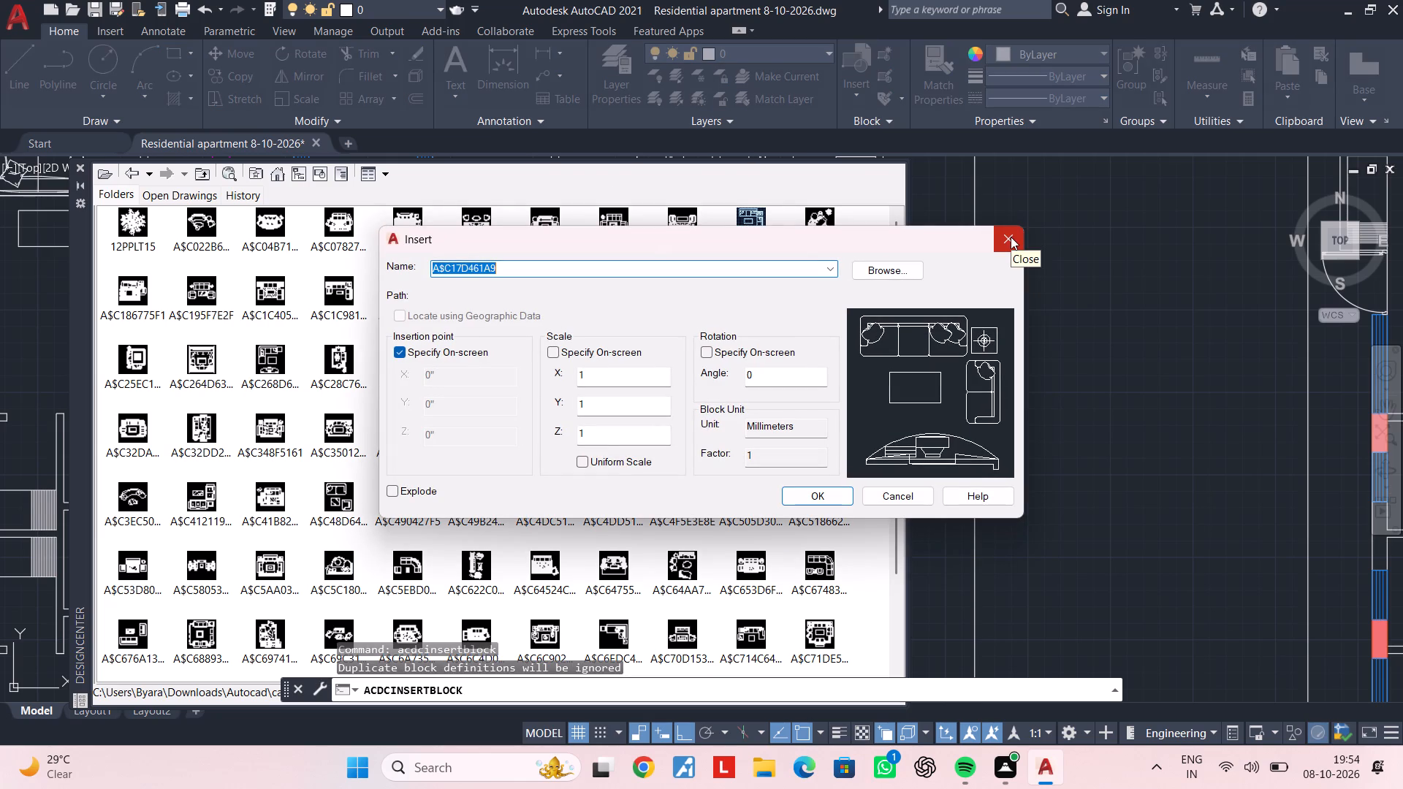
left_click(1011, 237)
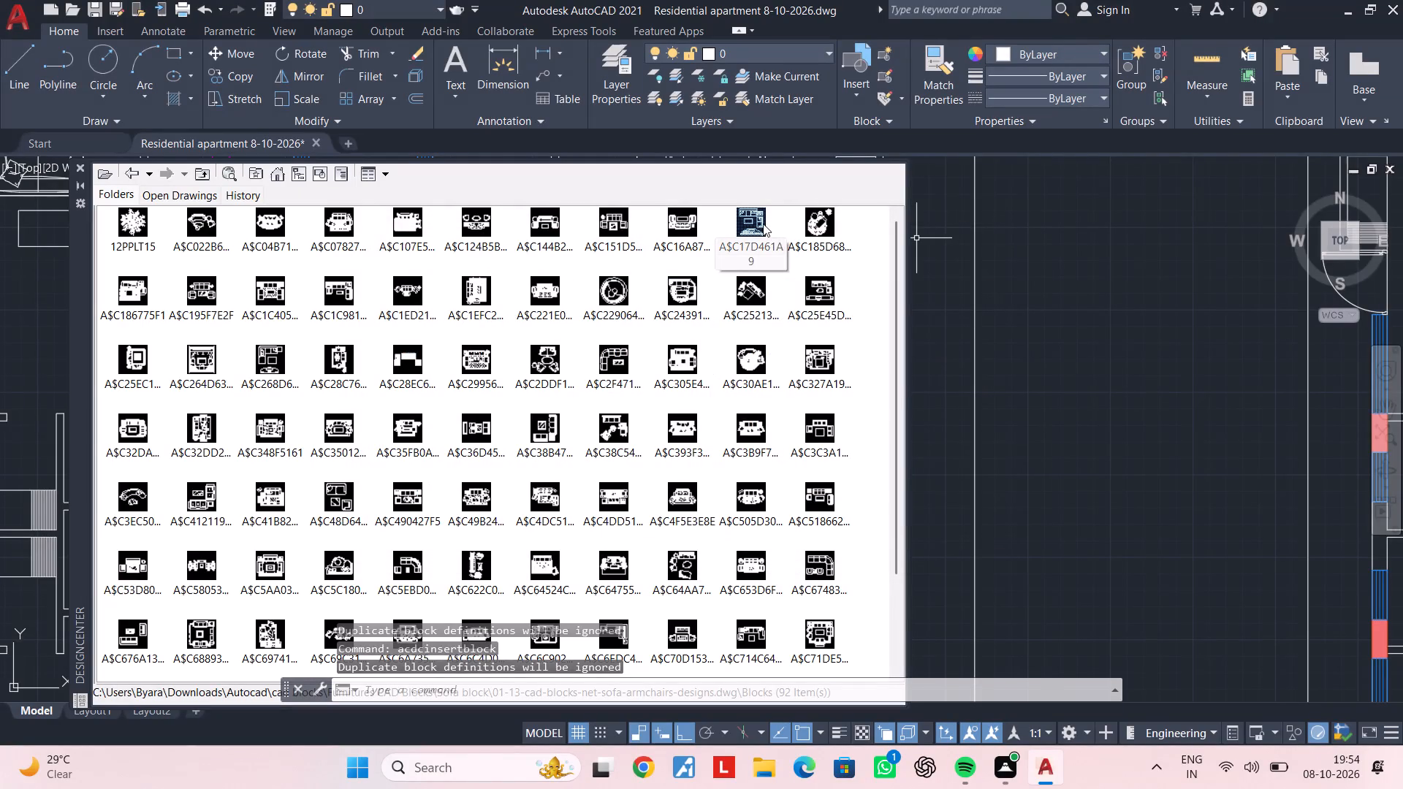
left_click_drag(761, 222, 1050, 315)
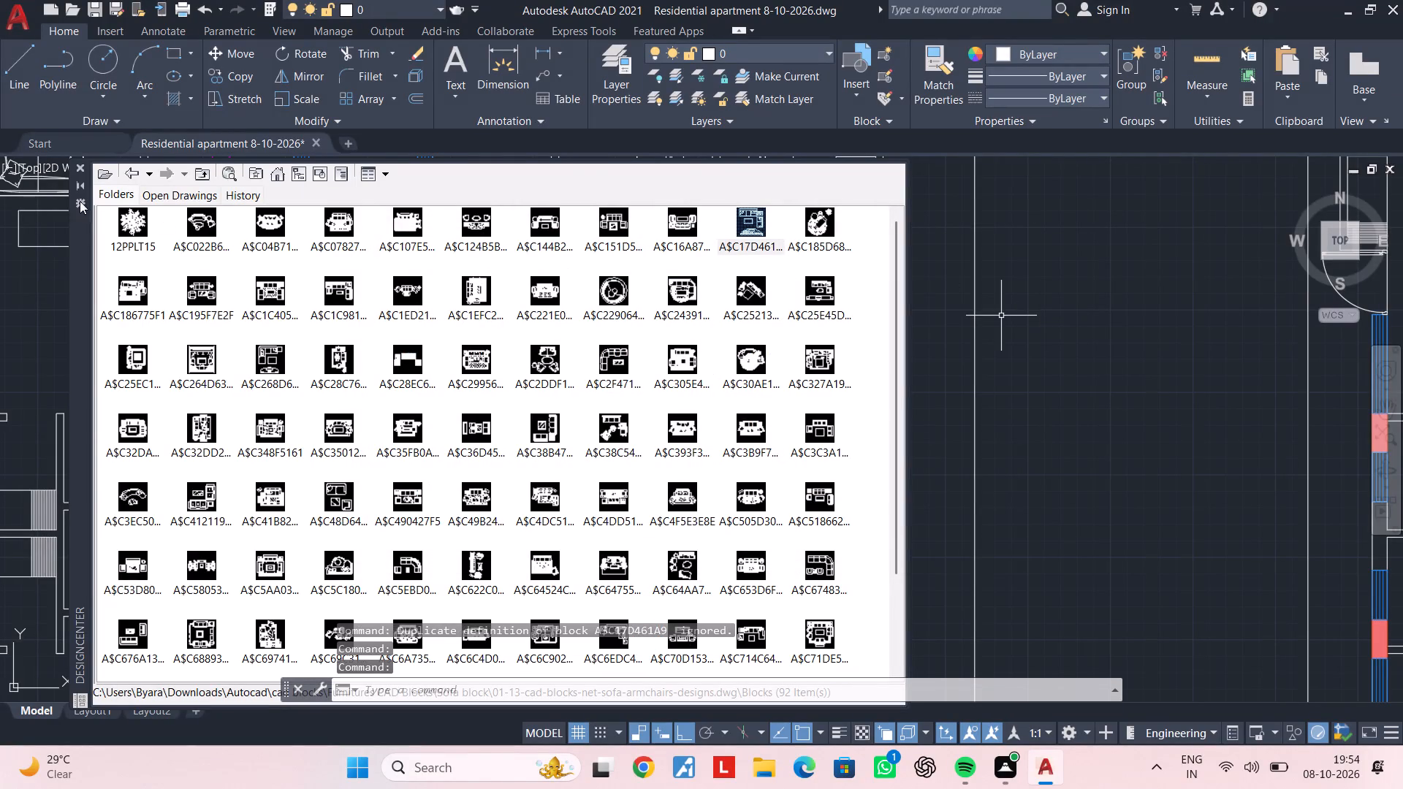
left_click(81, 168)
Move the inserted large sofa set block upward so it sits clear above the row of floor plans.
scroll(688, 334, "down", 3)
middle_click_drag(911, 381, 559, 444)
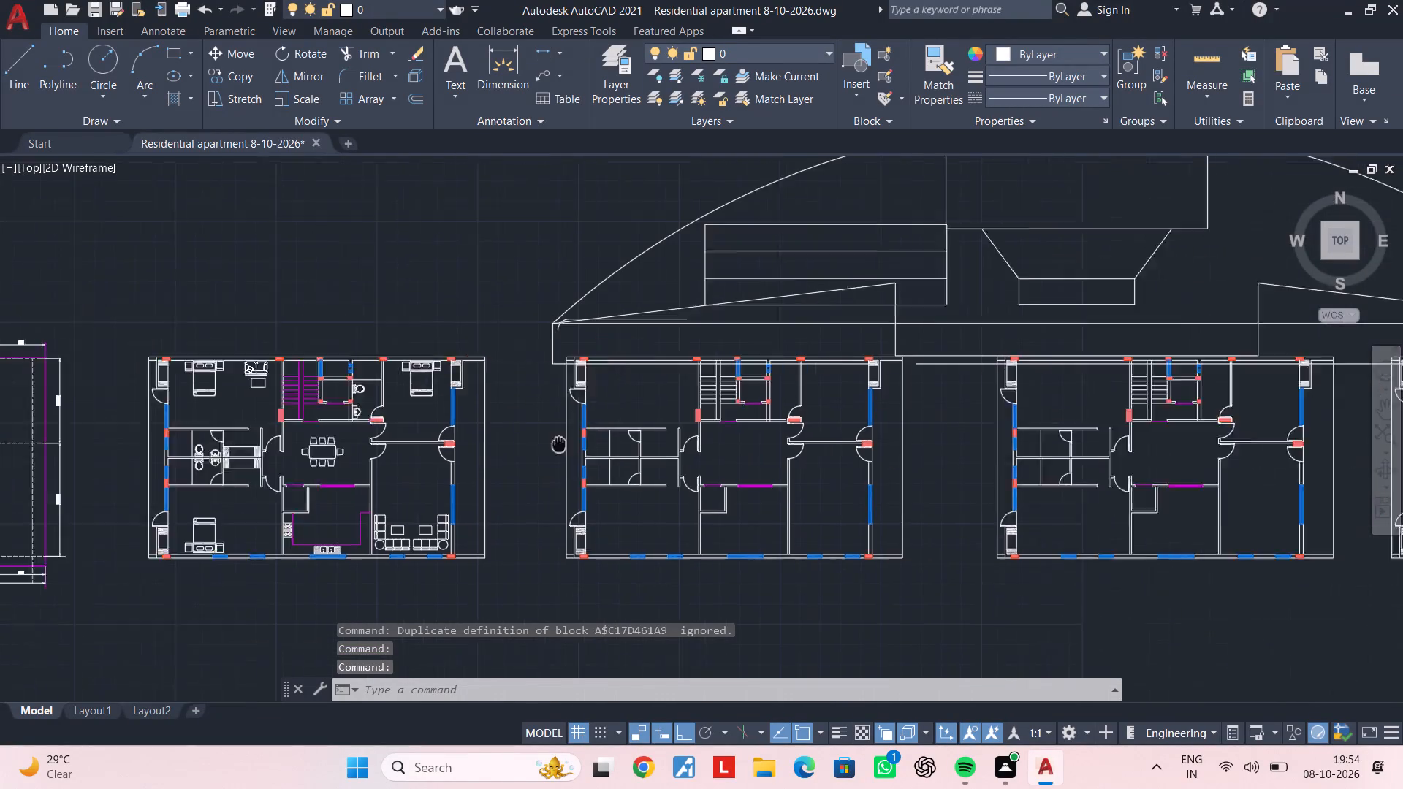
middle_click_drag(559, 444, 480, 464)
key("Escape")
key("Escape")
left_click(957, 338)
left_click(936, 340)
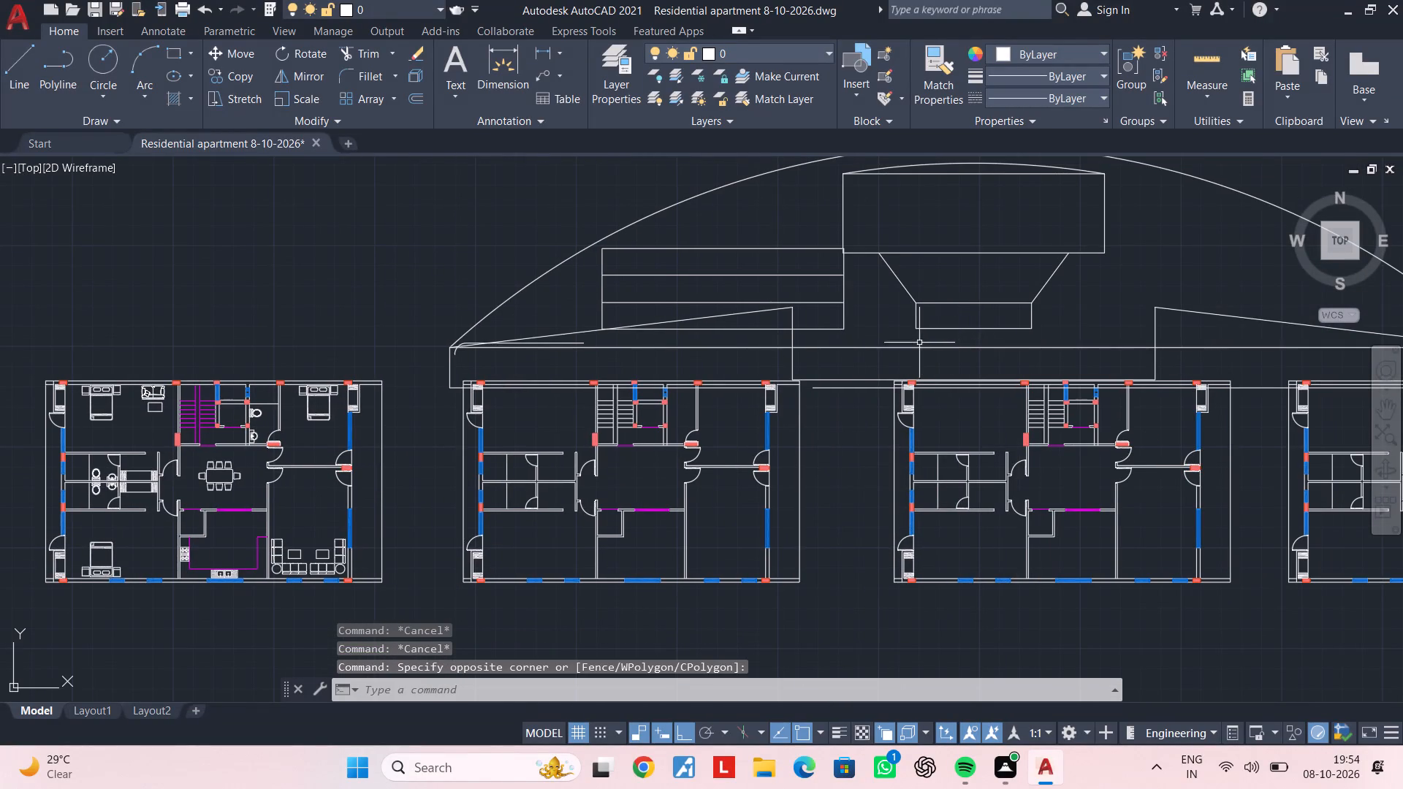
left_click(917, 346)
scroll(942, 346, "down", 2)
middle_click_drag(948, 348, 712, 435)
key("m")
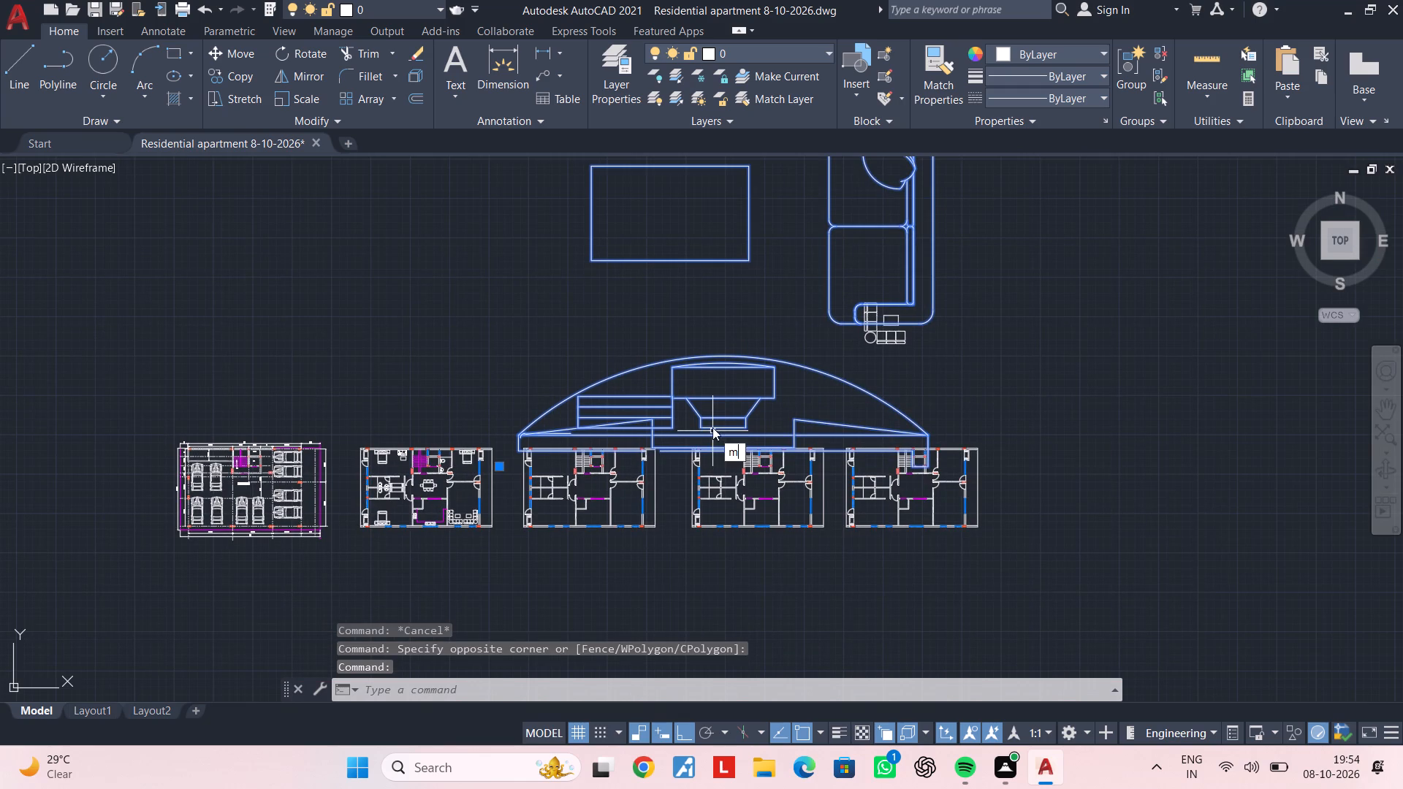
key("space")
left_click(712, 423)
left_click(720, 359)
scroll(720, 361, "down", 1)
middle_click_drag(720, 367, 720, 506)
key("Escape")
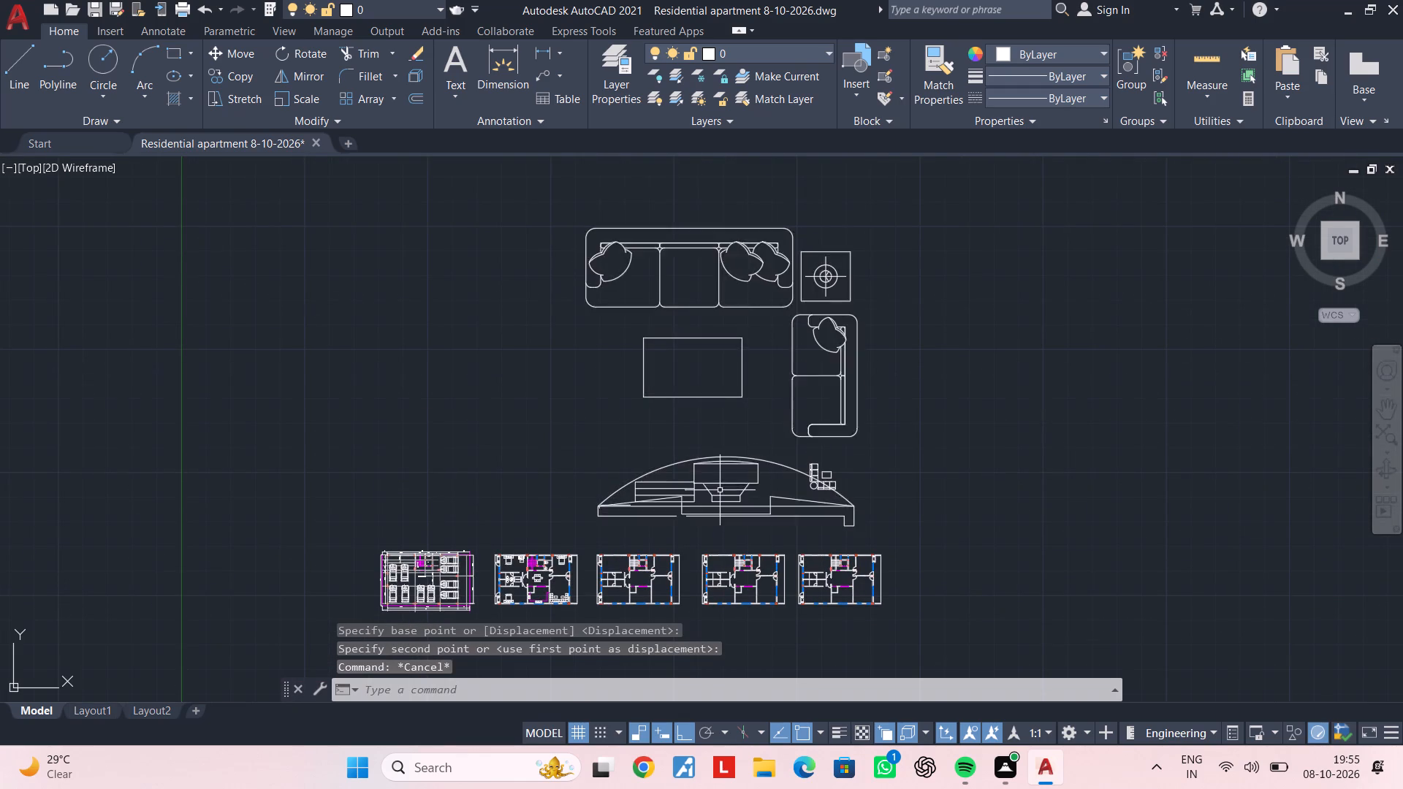
Erase the large sofa set block together with the small L-shaped sofa set overlapping its TV unit above the floor plans.
left_click(717, 495)
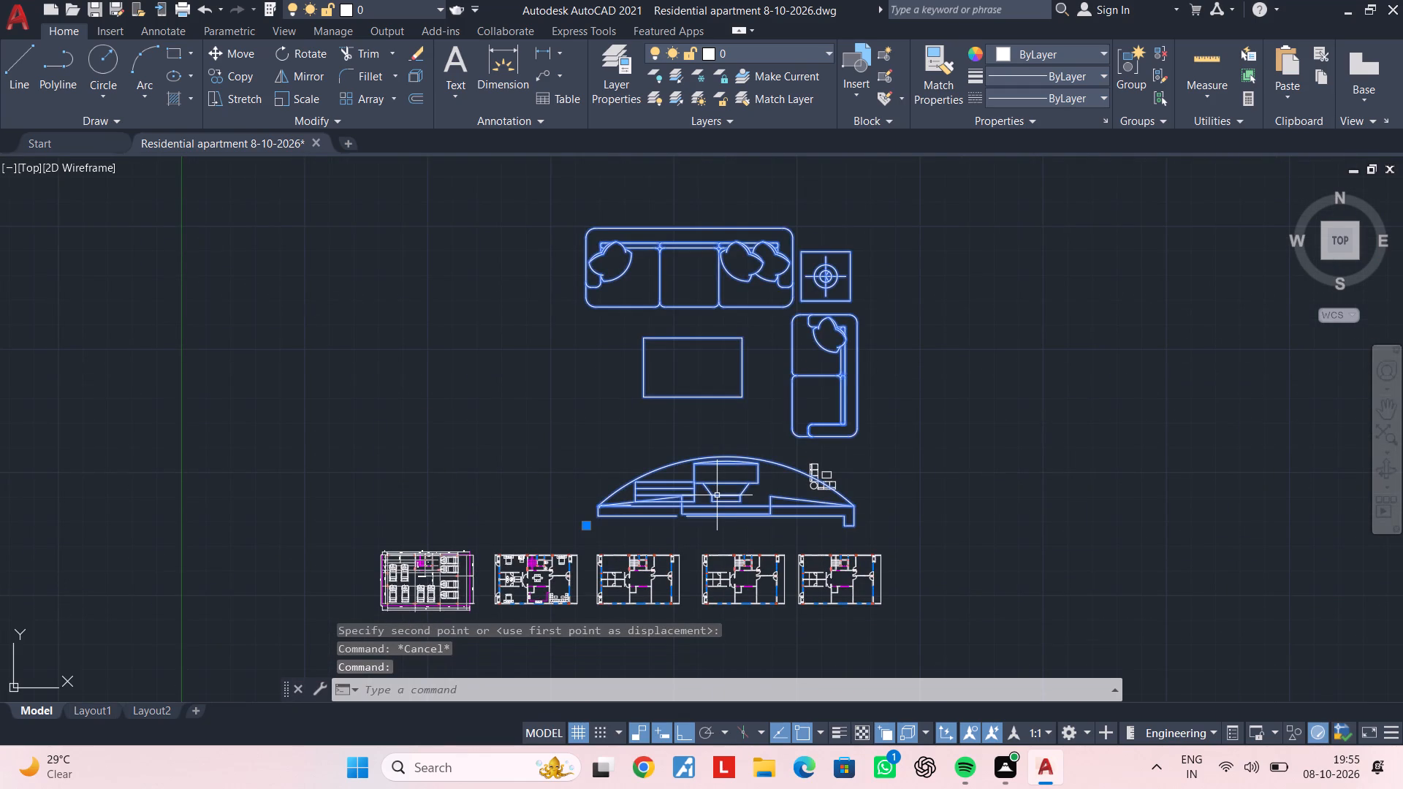
scroll(826, 460, "up", 3)
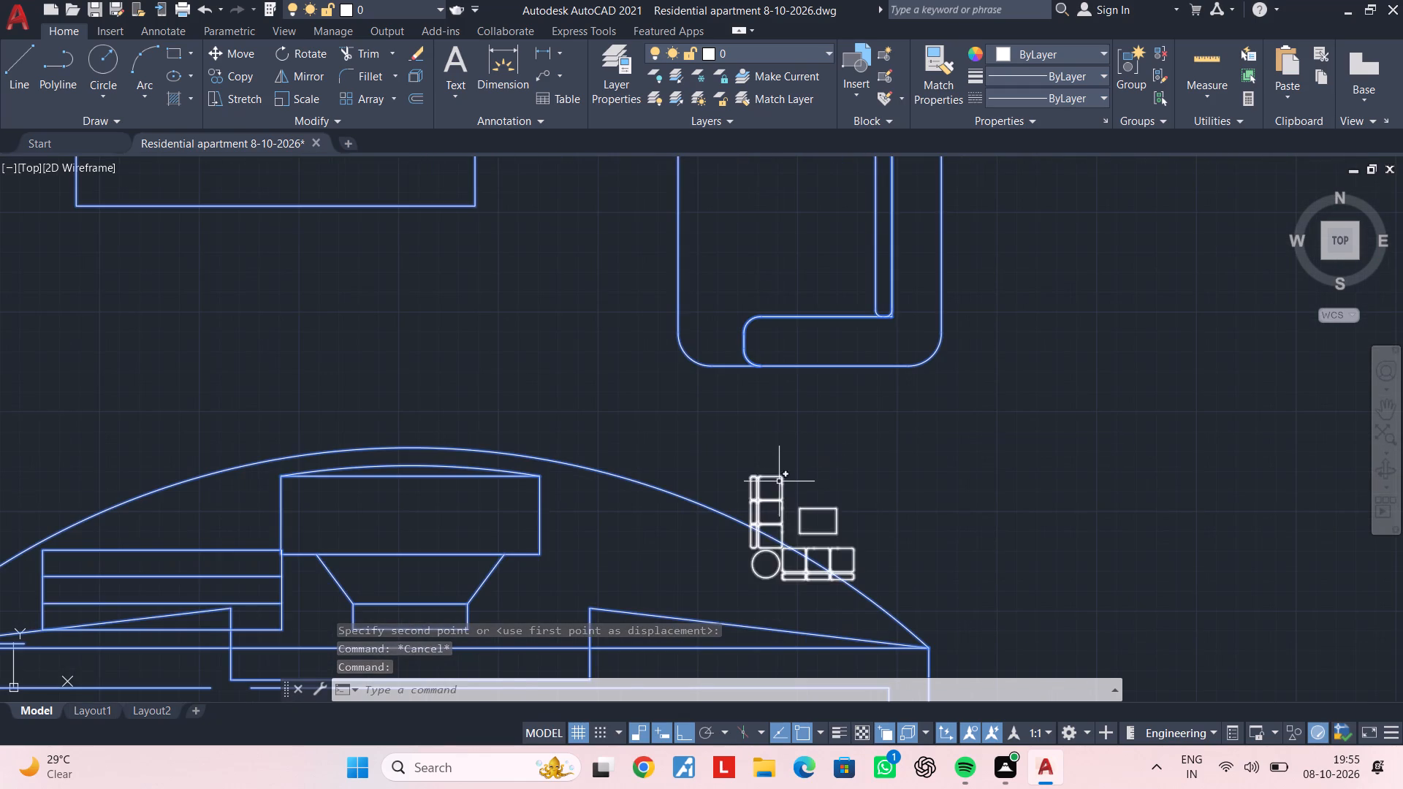
left_click(779, 481)
left_click(763, 483)
left_click(763, 479)
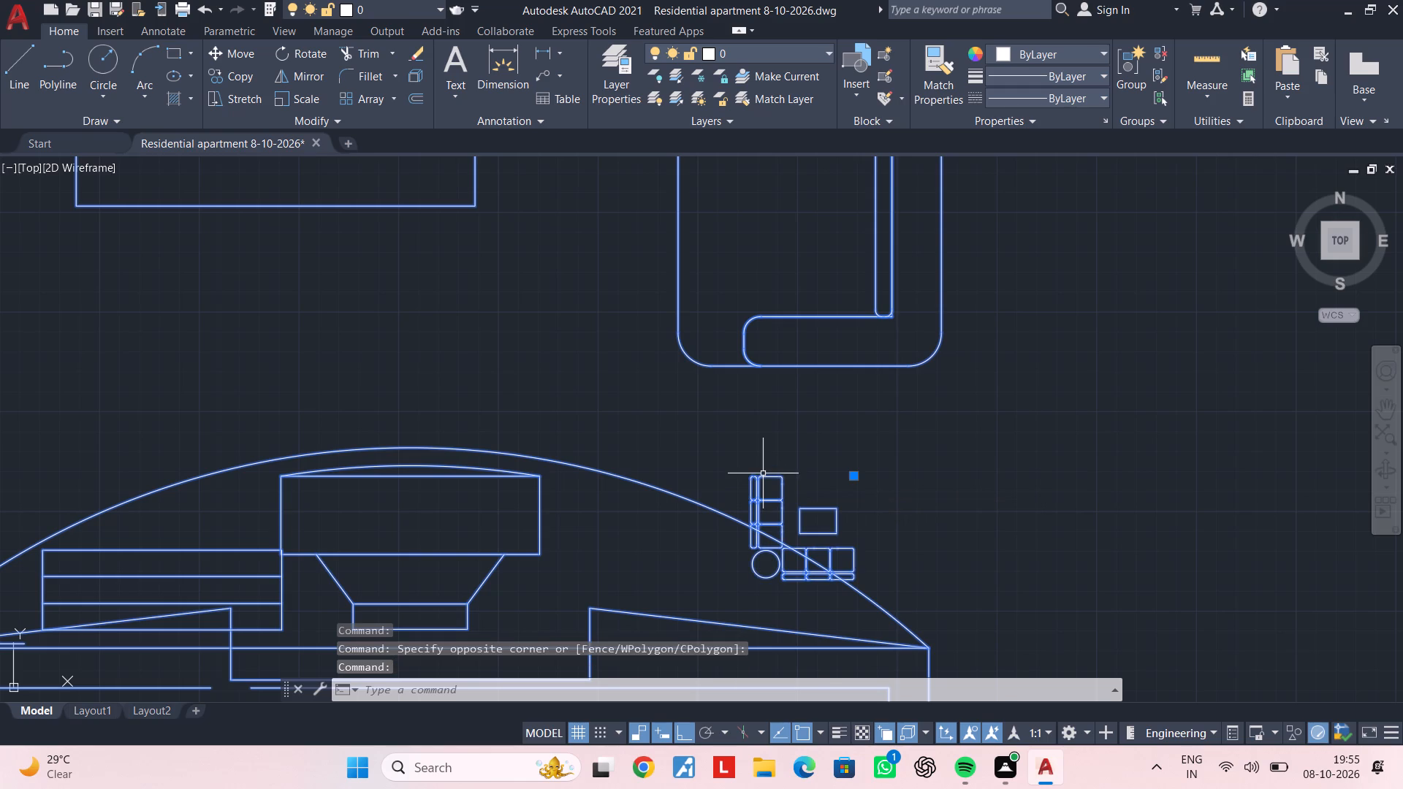
key("Delete")
scroll(763, 479, "down", 4)
key("ctrl+z")
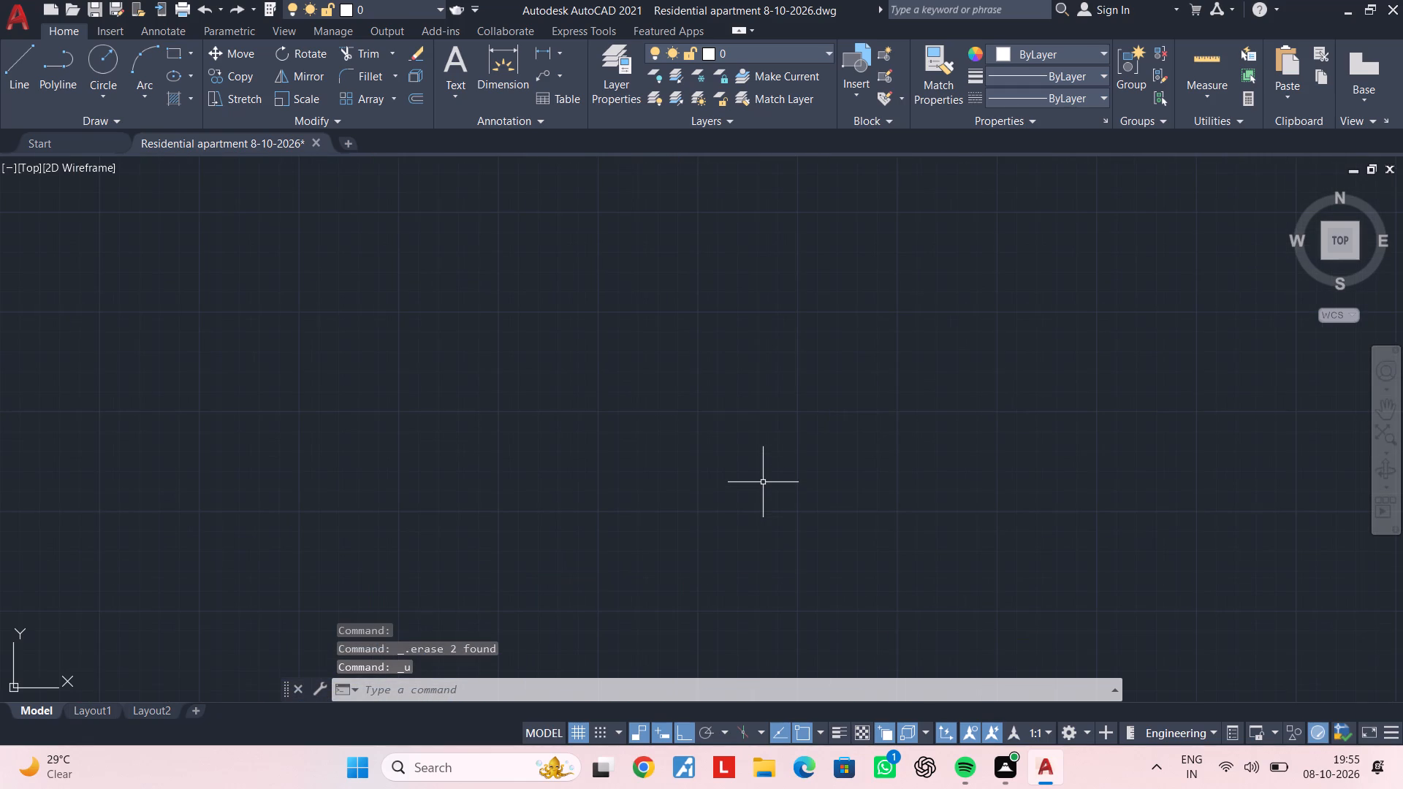
scroll(761, 484, "down", 1)
middle_click_drag(761, 484, 889, 406)
scroll(880, 422, "down", 1)
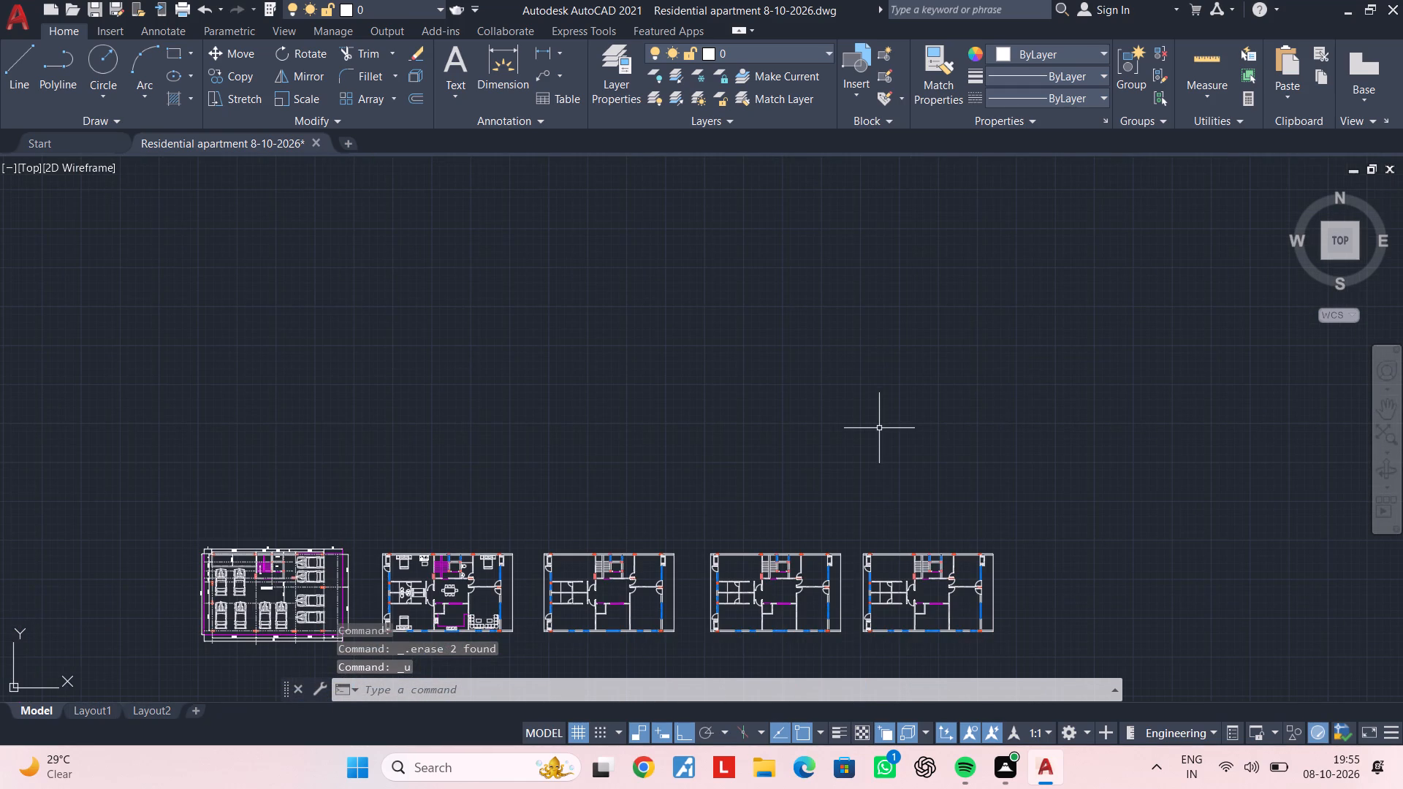
Undo the erasure of the large sofa set block and the small L-shaped sofa set above the floor plans.
key("ctrl+z")
key("ctrl+z")
scroll(856, 434, "down", 3)
middle_click_drag(856, 434, 860, 439)
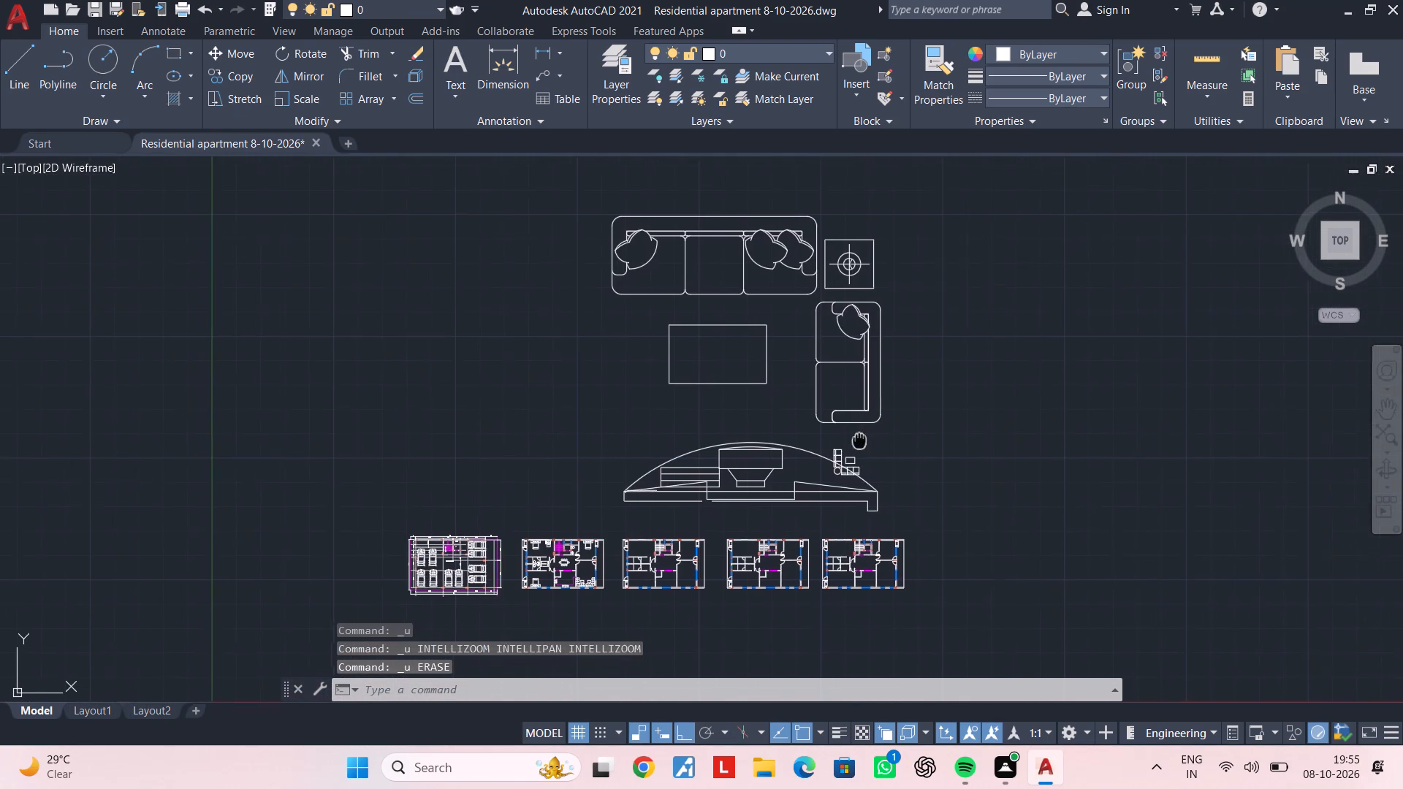
middle_click_drag(860, 439, 864, 439)
key("Escape")
key("Escape")
Erase only the small L-shaped sofa set overlapping the TV unit of the large sofa set block.
scroll(853, 438, "up", 3)
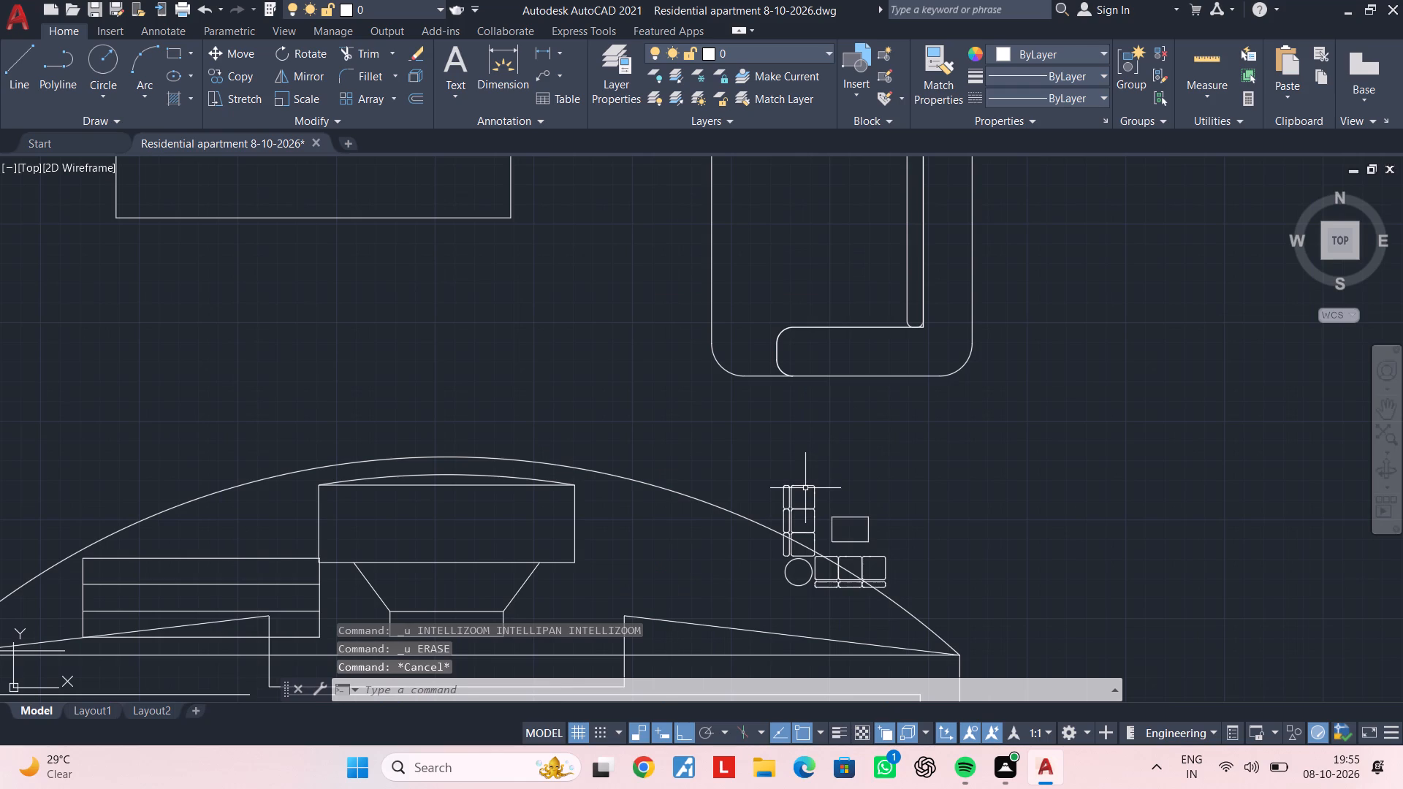
left_click(810, 485)
key("Delete")
scroll(810, 489, "down", 2)
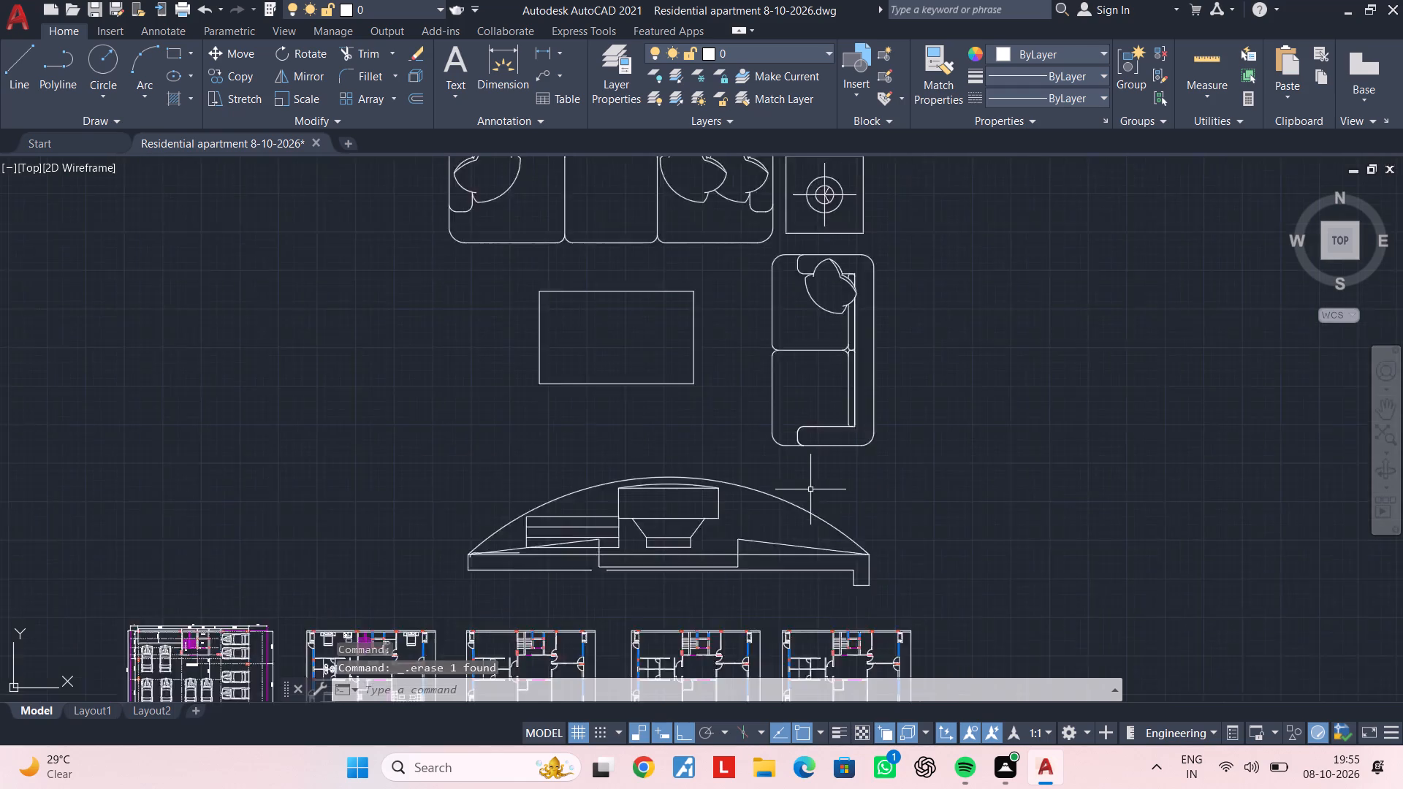
Explode the large sofa set block above the floor plans into separate objects.
middle_click_drag(820, 486, 944, 439)
left_click(905, 450)
type("x")
key("space")
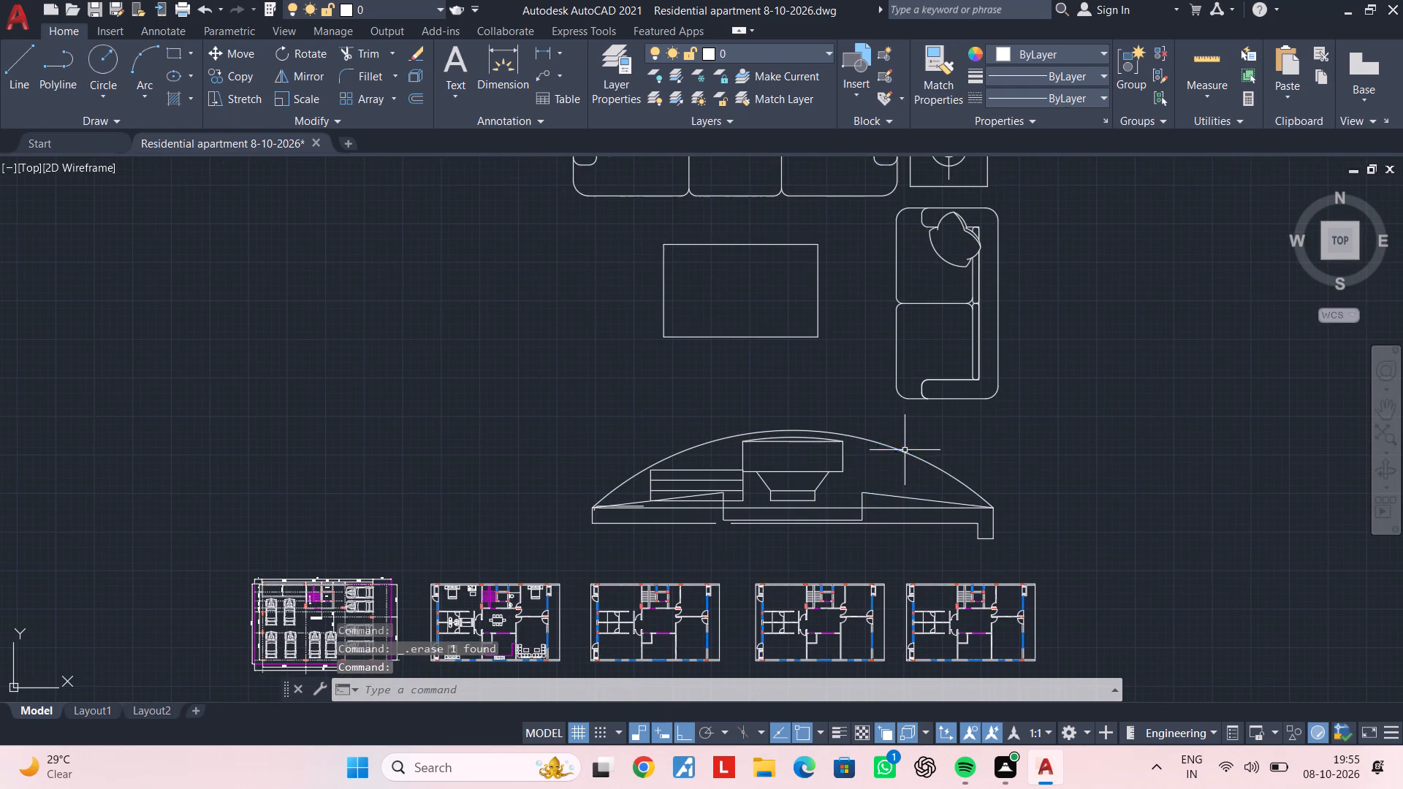
scroll(965, 367, "down", 2)
middle_click_drag(969, 378, 964, 463)
key("Escape")
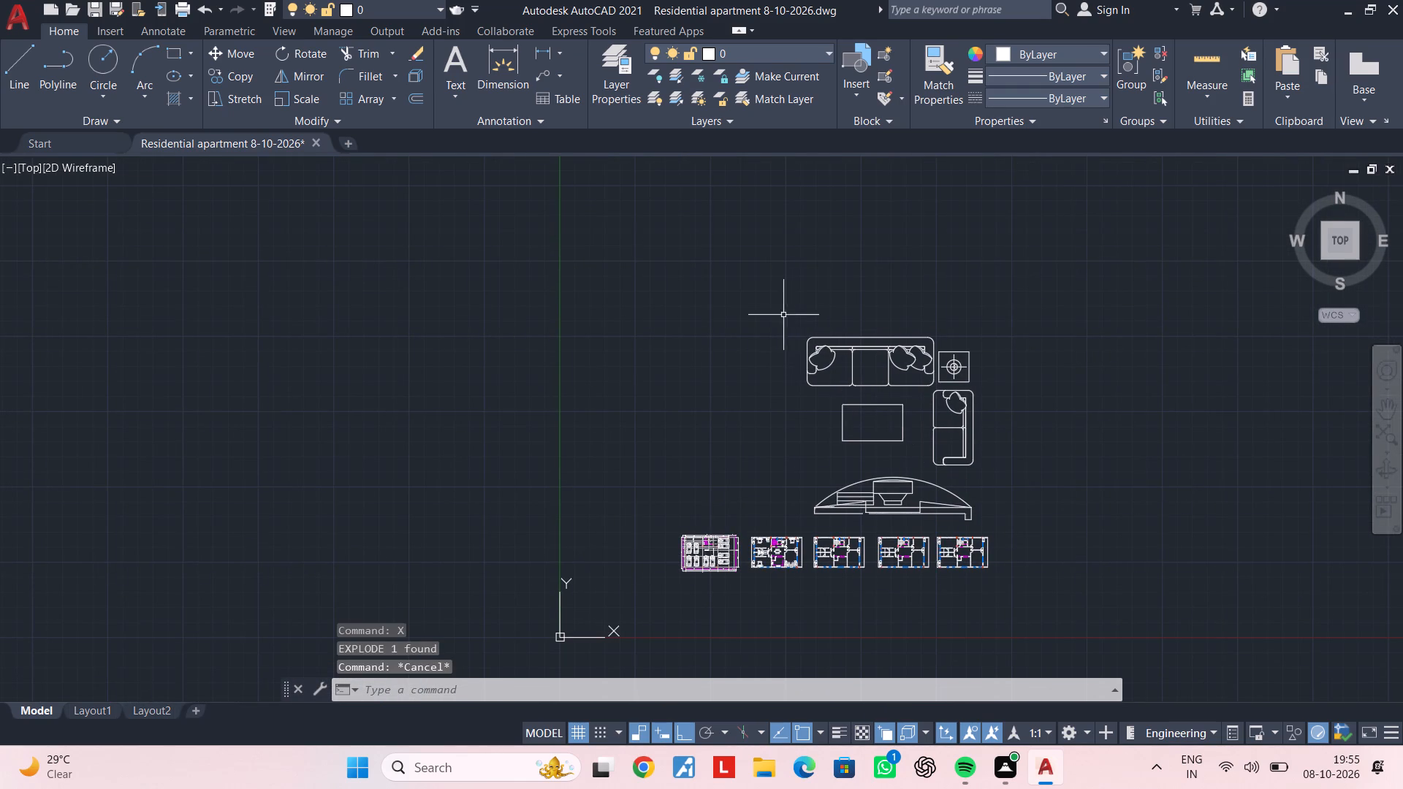
Erase the exploded sofas, side table and coffee table, keeping only the curved TV unit.
left_click(782, 314)
scroll(1024, 462, "up", 2)
left_click(993, 487)
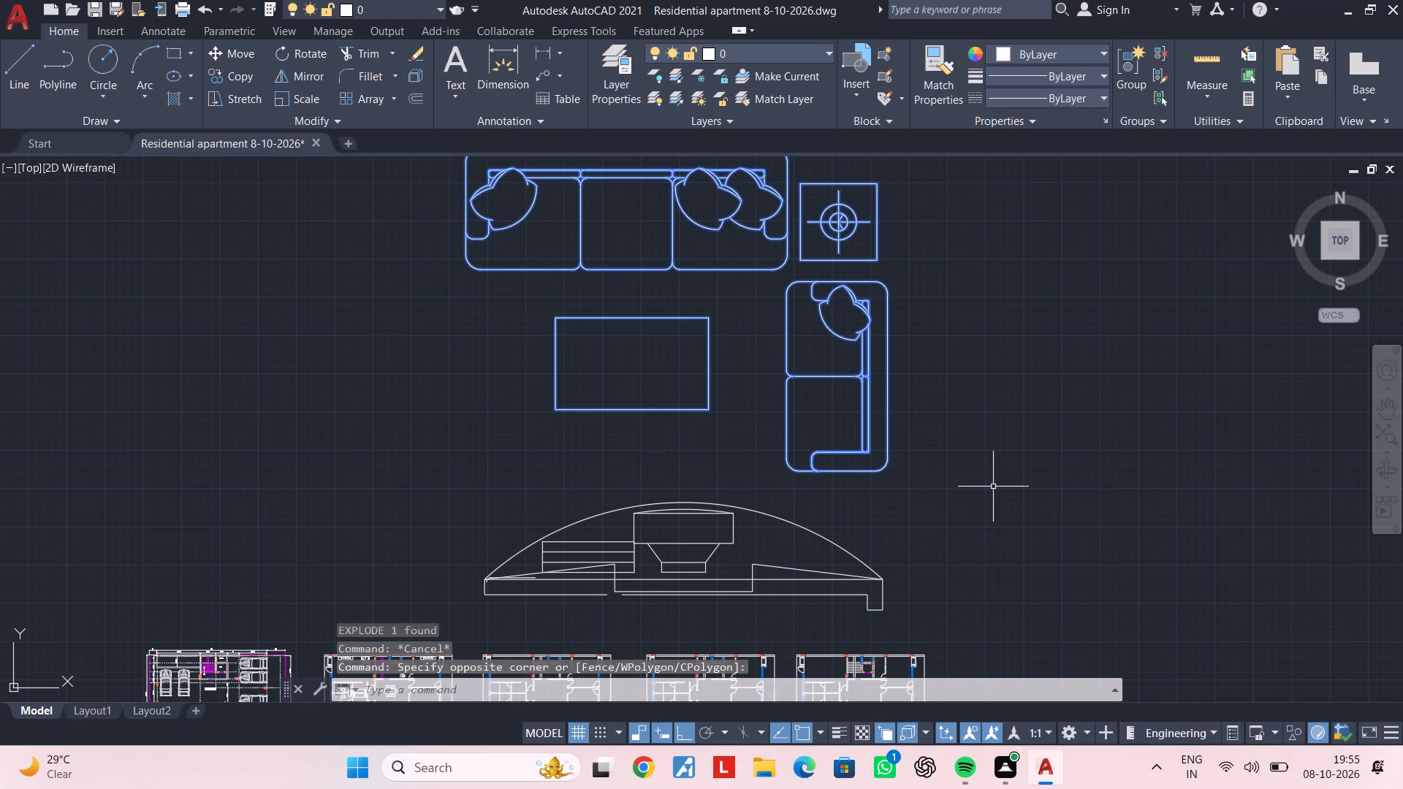
key("Delete")
scroll(990, 494, "down", 2)
middle_click_drag(996, 456, 1008, 409)
scroll(891, 443, "up", 2)
middle_click_drag(919, 474, 909, 403)
key("Escape")
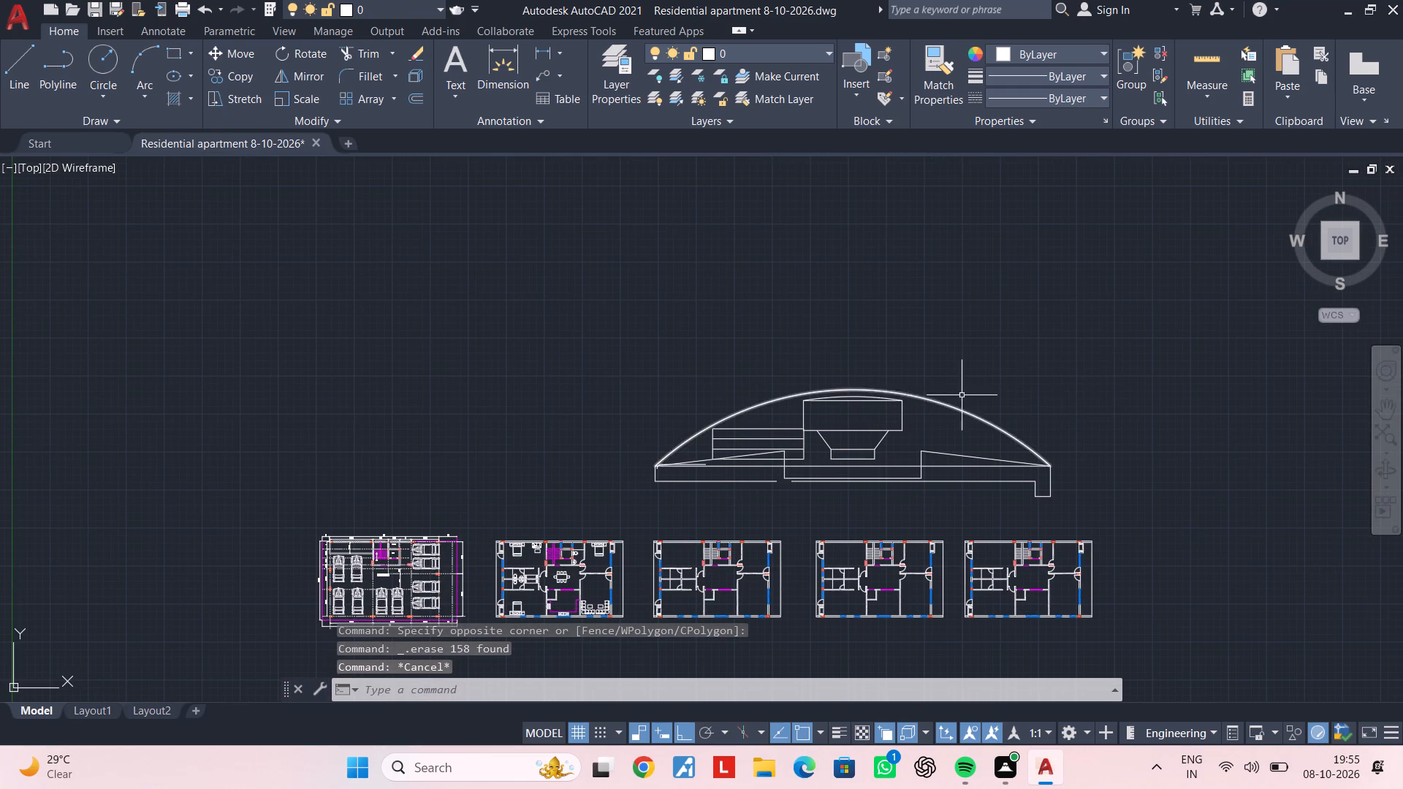
Convert all the TV unit linework into a block named "tv unit", with Millimeters units and exploding allowed.
left_click(582, 361)
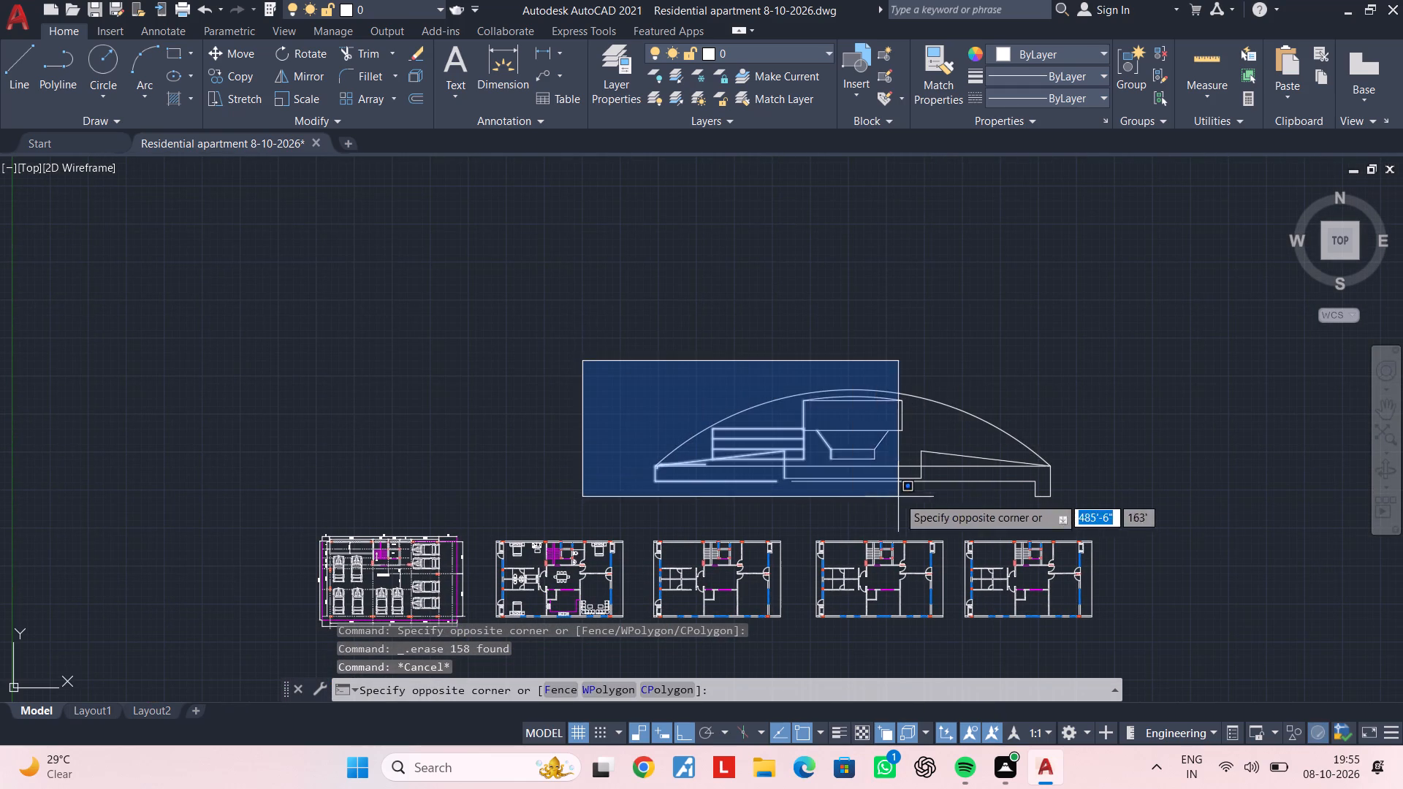
left_click(1106, 510)
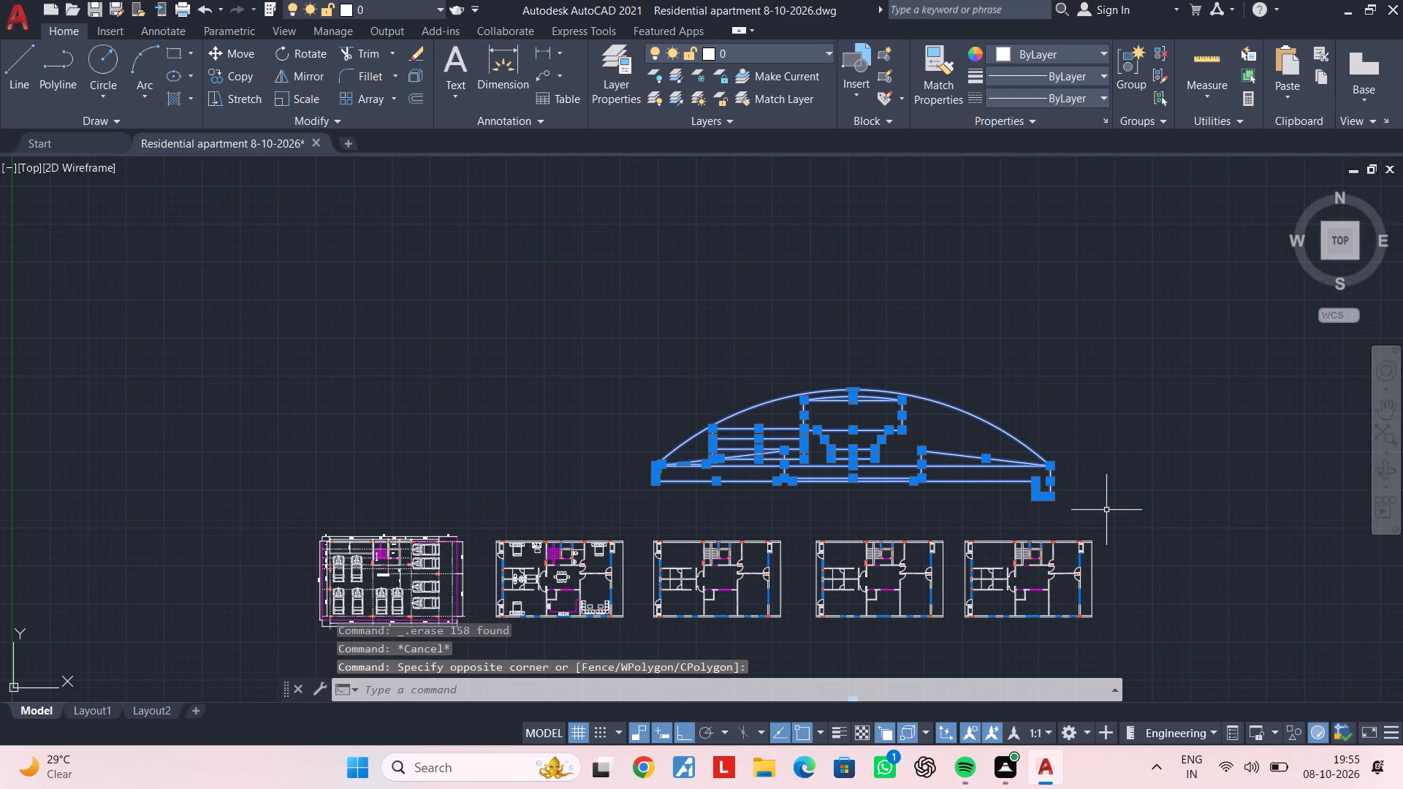
type("b")
key("space")
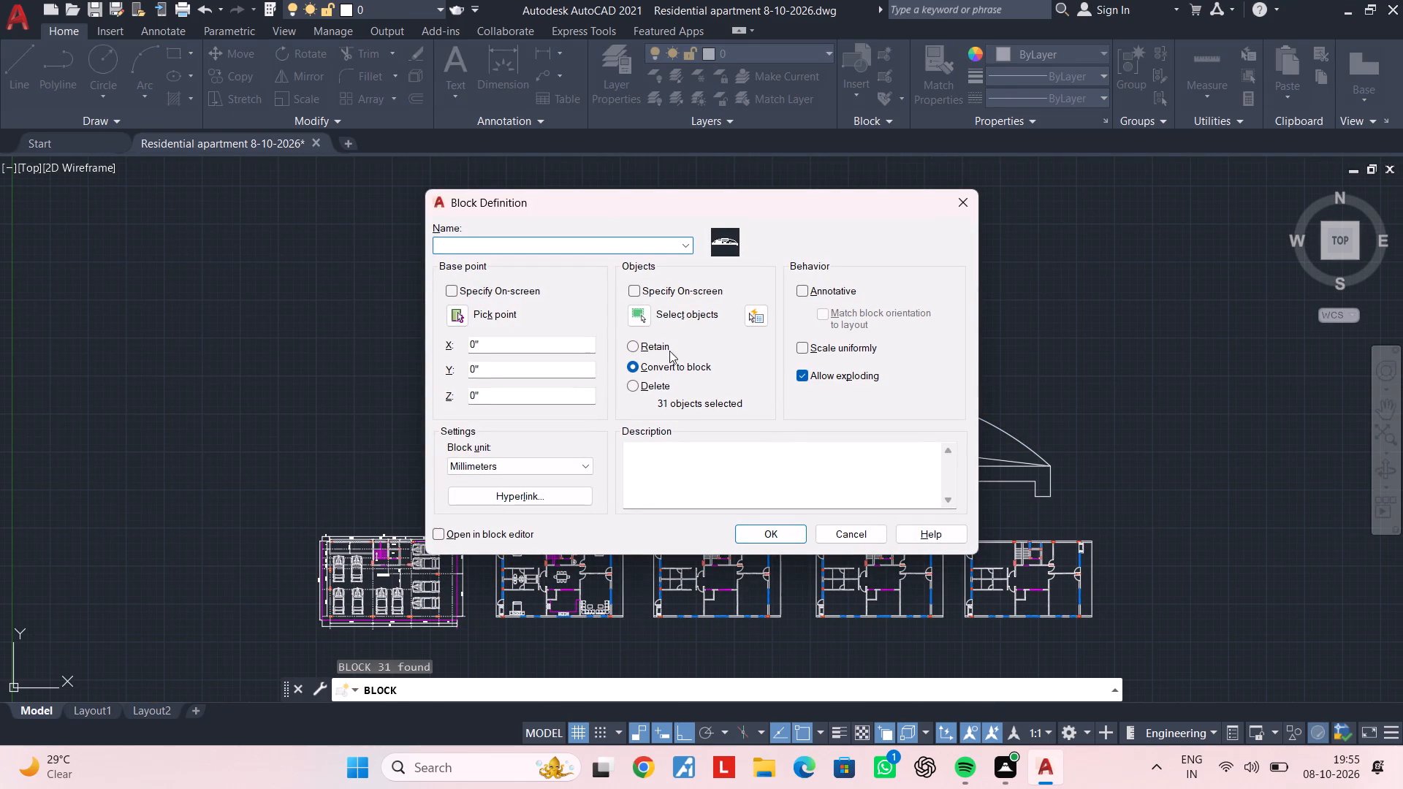
left_click(537, 243)
type("tv unit")
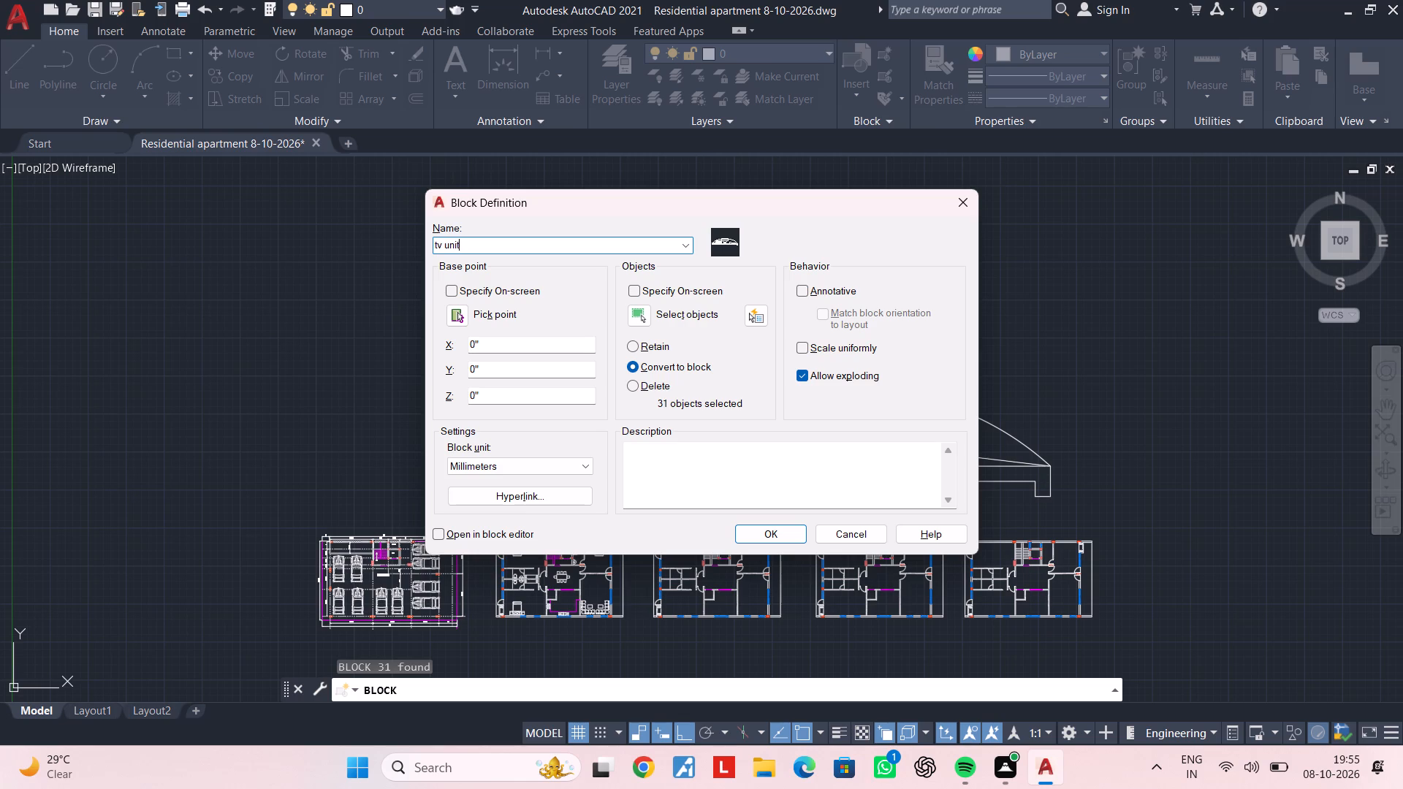
left_click(774, 528)
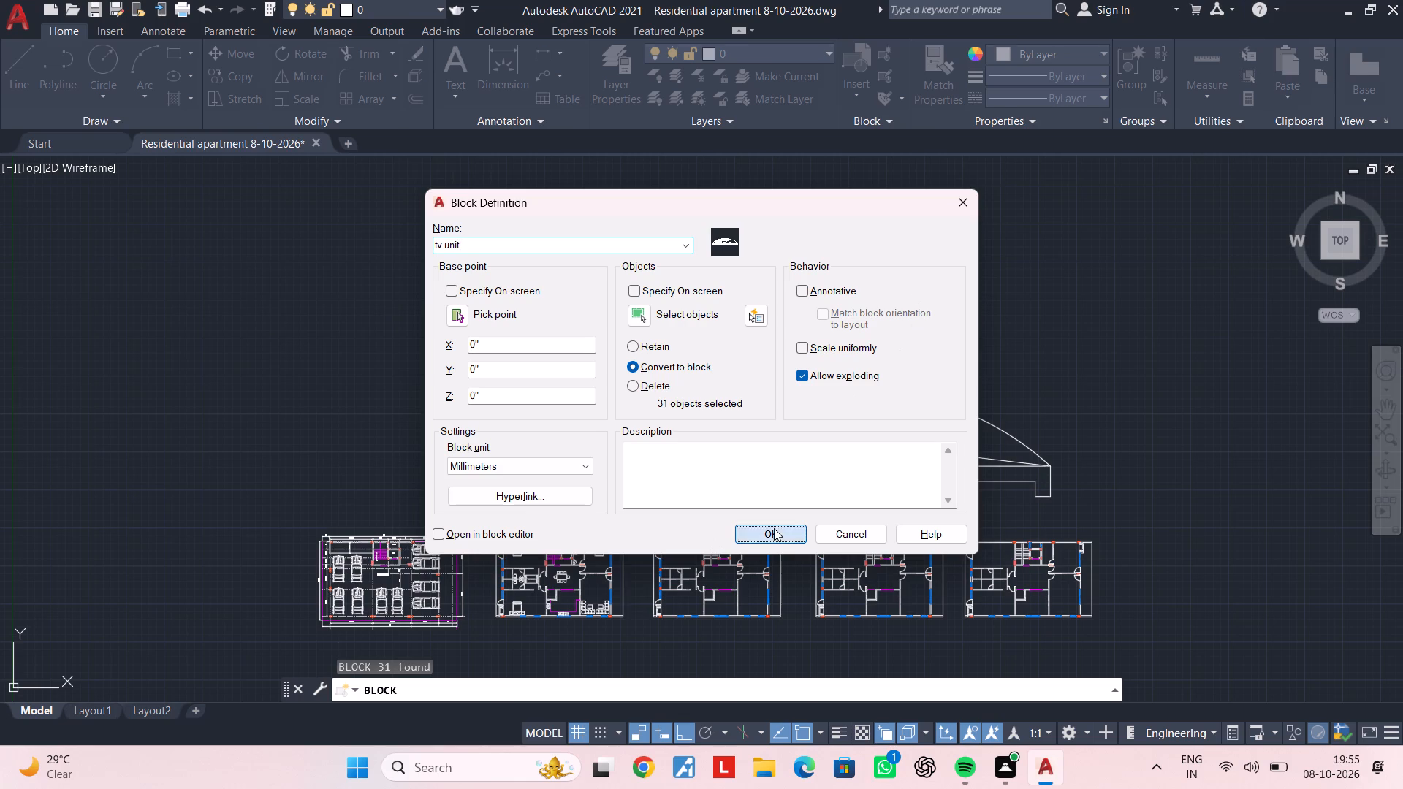
Scale the tv unit block down freehand to room-furniture size, using a base point on its bottom edge.
scroll(862, 469, "up", 2)
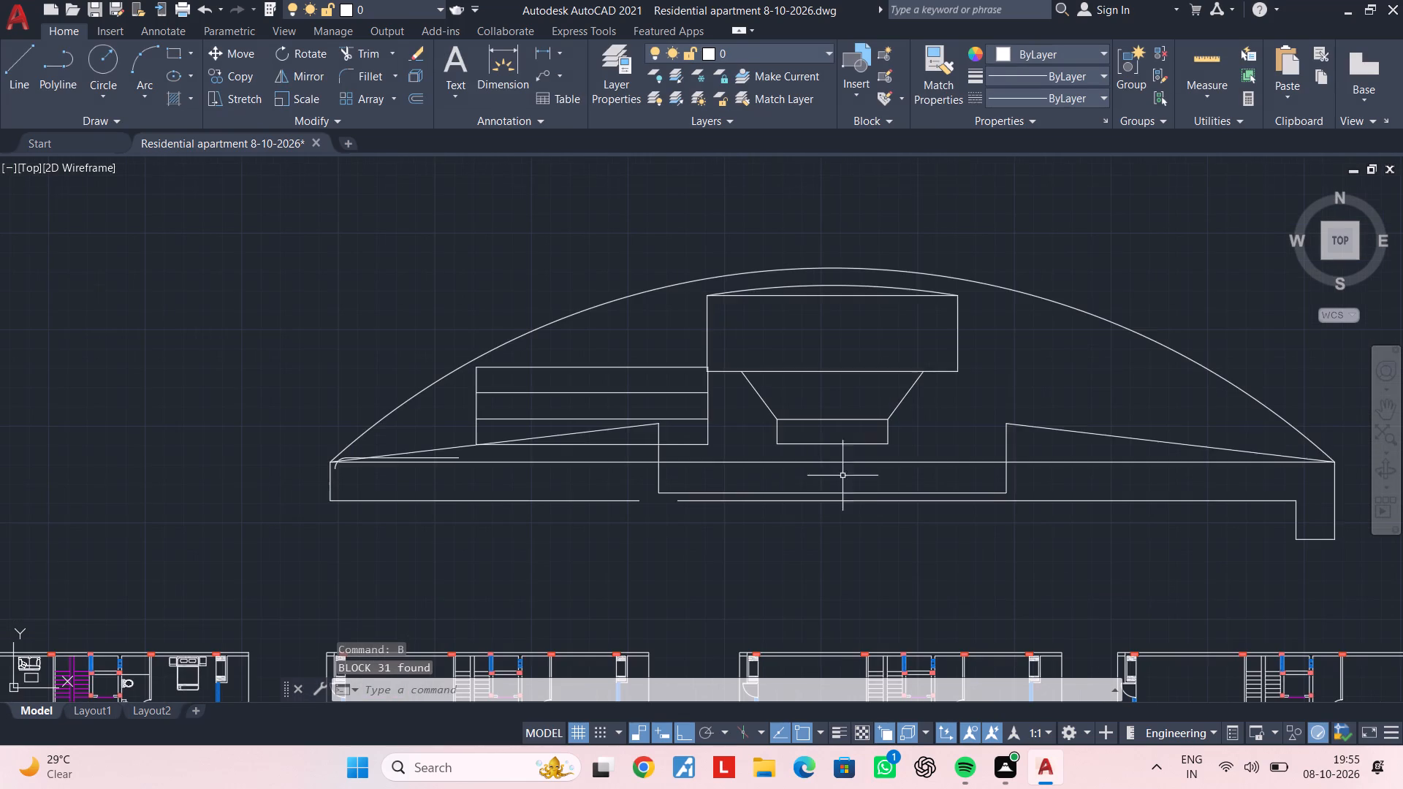
left_click(771, 493)
scroll(815, 503, "down", 2)
middle_click_drag(794, 502, 745, 501)
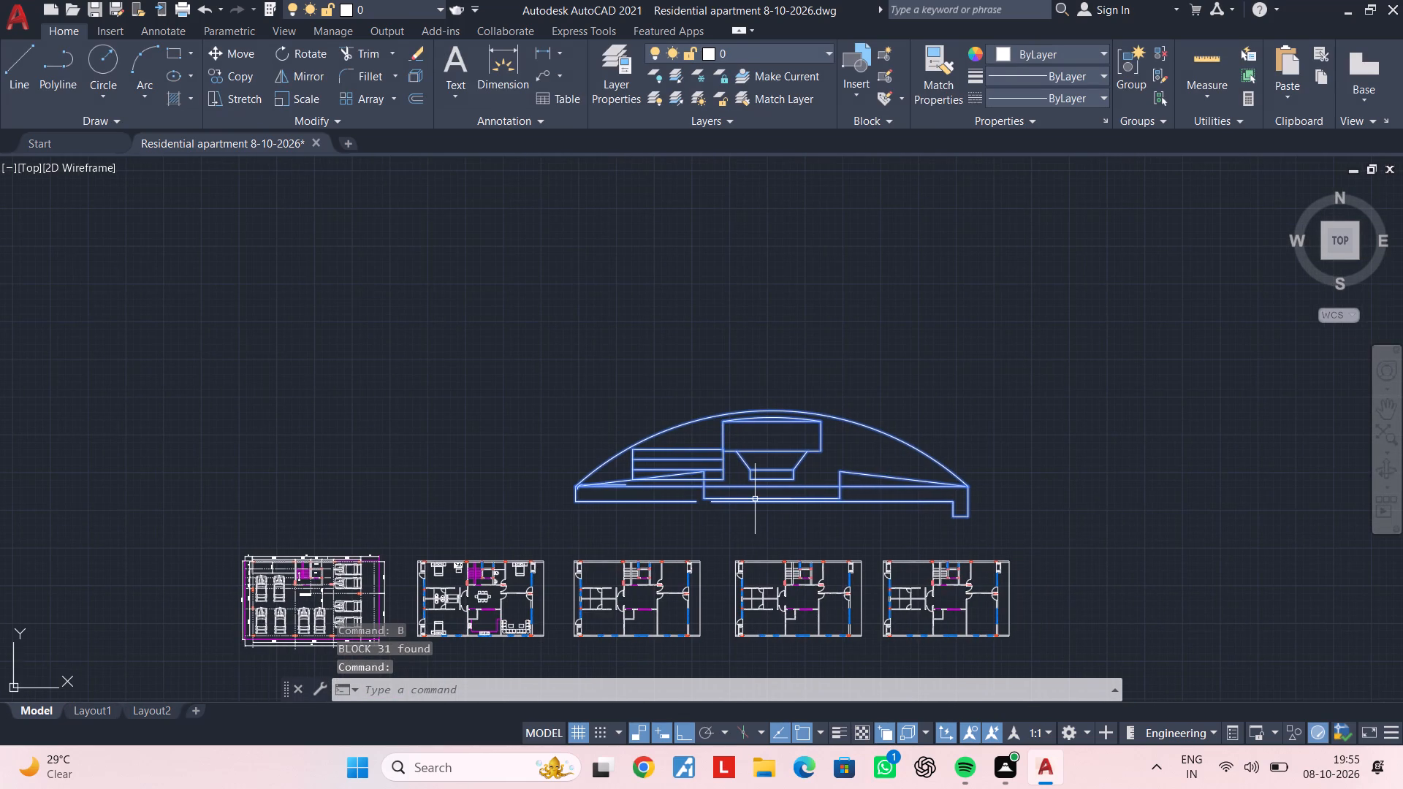
type("sc")
key("space")
scroll(778, 503, "up", 2)
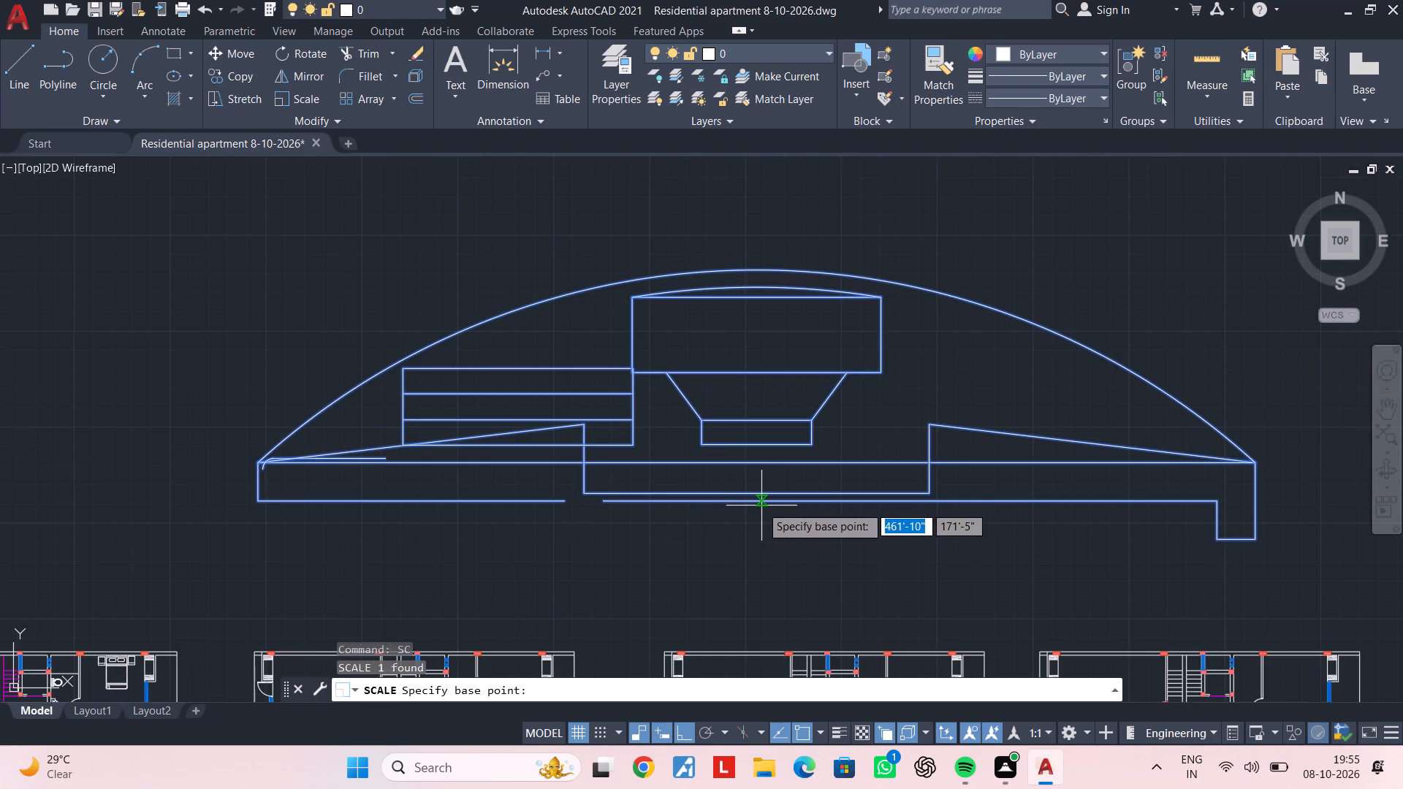
left_click(758, 503)
left_click(782, 475)
middle_click_drag(780, 496, 947, 493)
key("Escape")
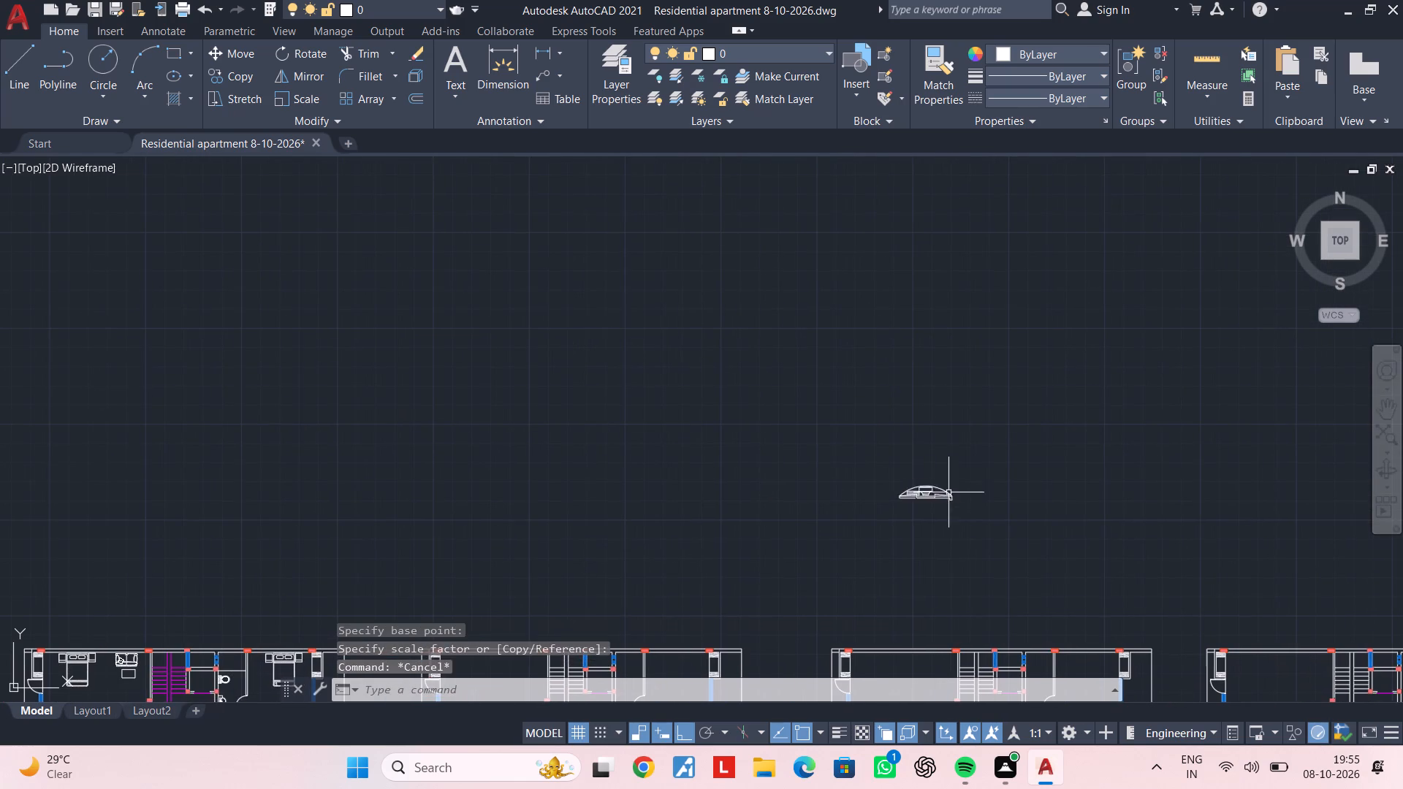
Move the tv unit block, with Ortho off, onto the wall between the bedroom and living room in the furnished floor plan.
left_click(943, 489)
type("m")
key("space")
scroll(920, 511, "up", 3)
left_click(927, 462)
scroll(908, 489, "down", 3)
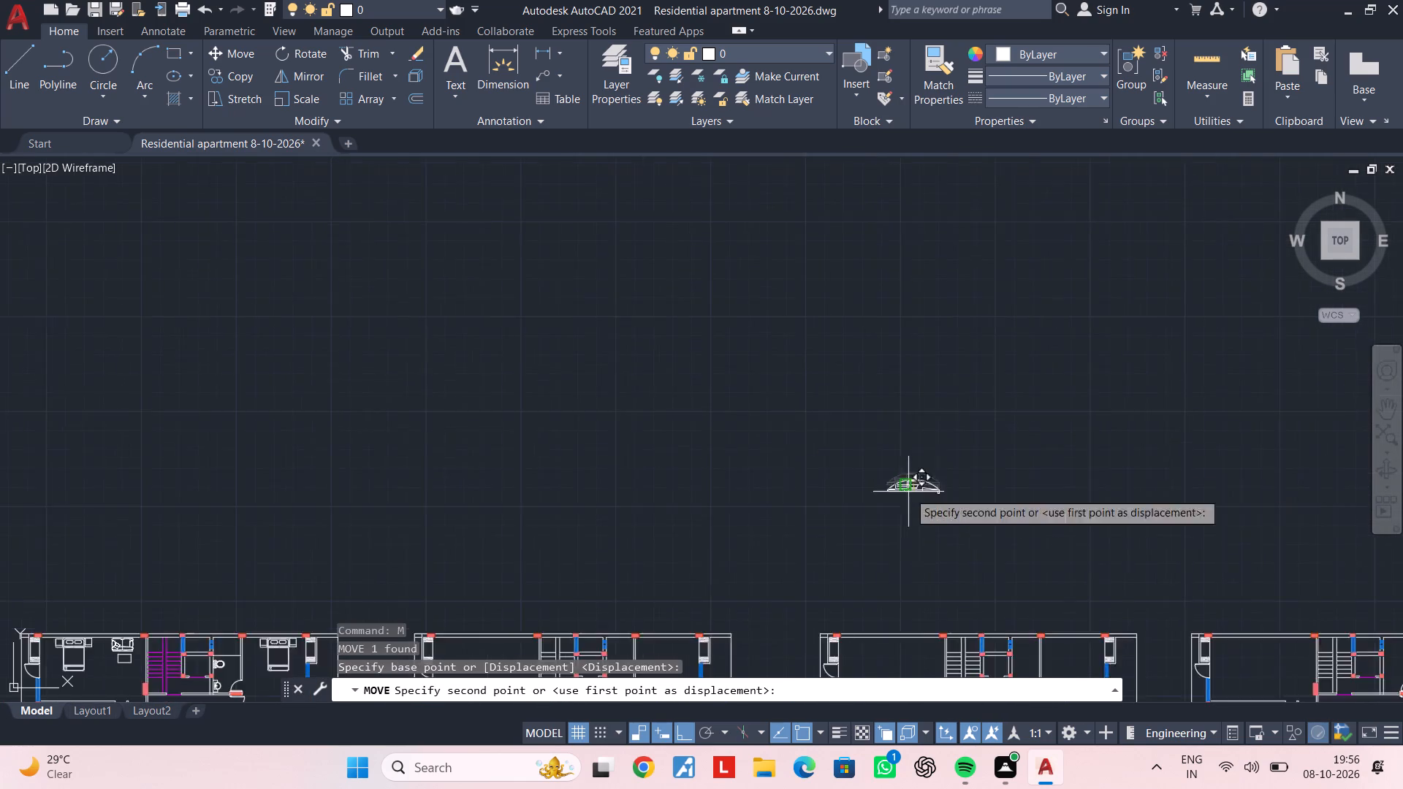
middle_click_drag(908, 492, 1071, 367)
middle_click_drag(948, 451, 1198, 330)
left_click(683, 730)
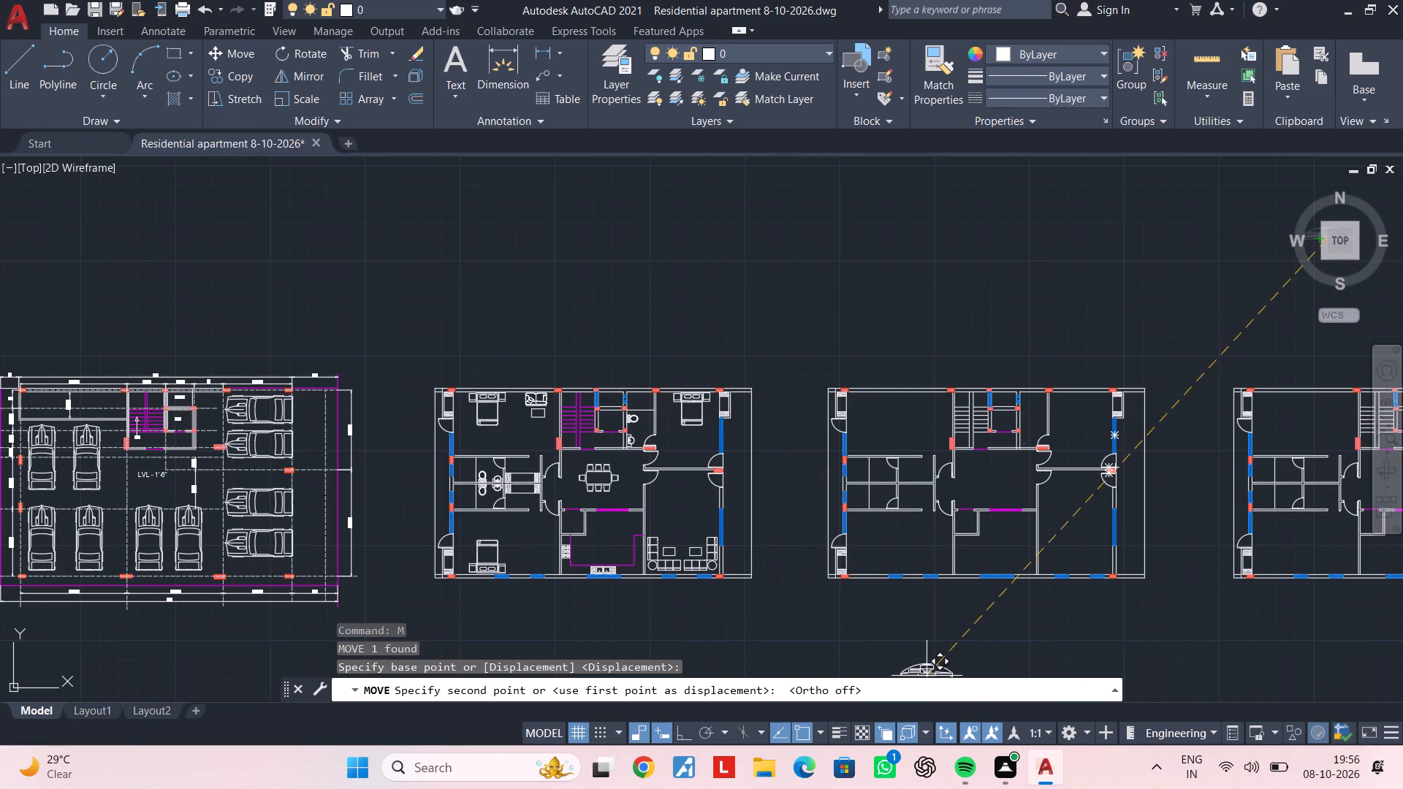
scroll(609, 600, "down", 1)
middle_click_drag(612, 598, 1077, 496)
middle_click_drag(1124, 470, 930, 521)
scroll(924, 479, "up", 3)
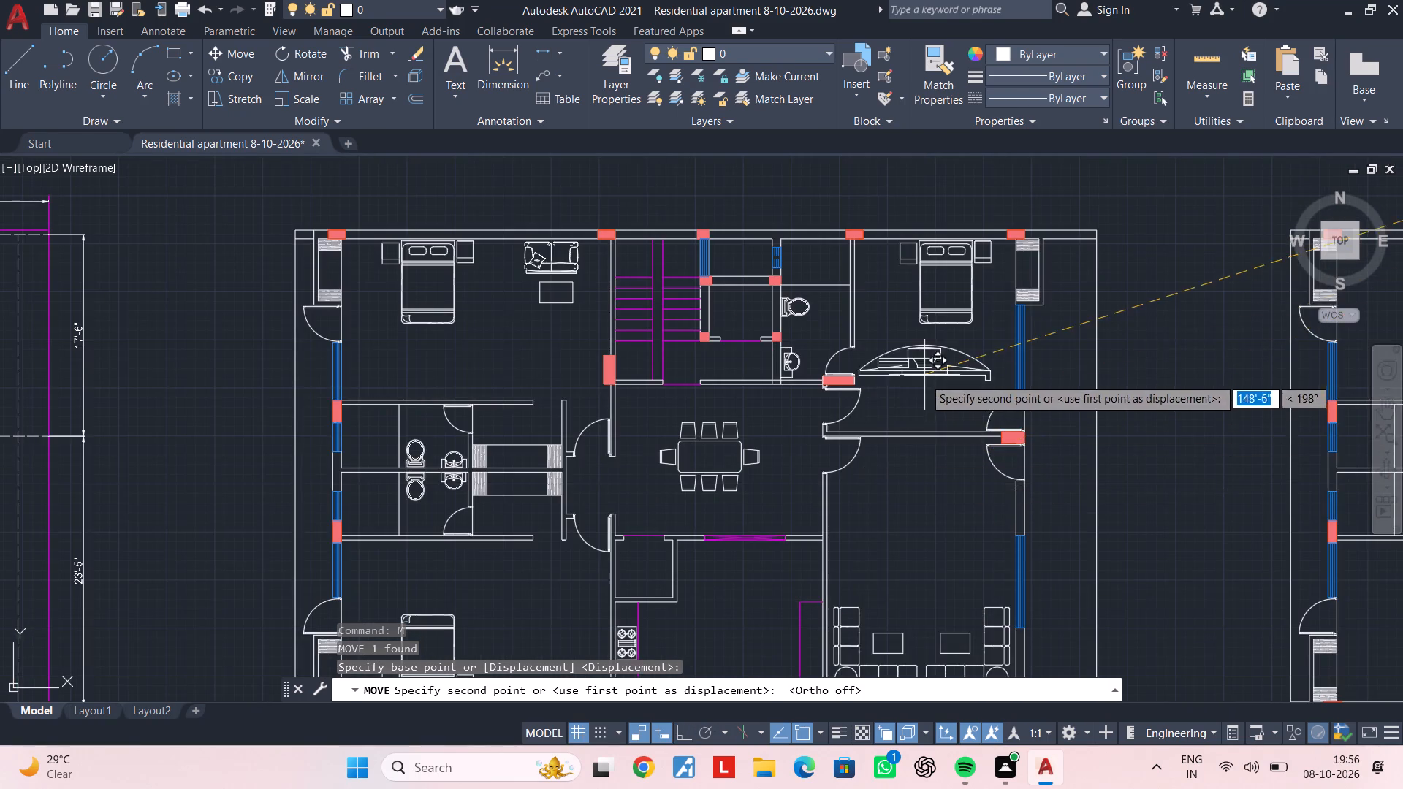
scroll(919, 419, "up", 3)
middle_click_drag(932, 458, 921, 403)
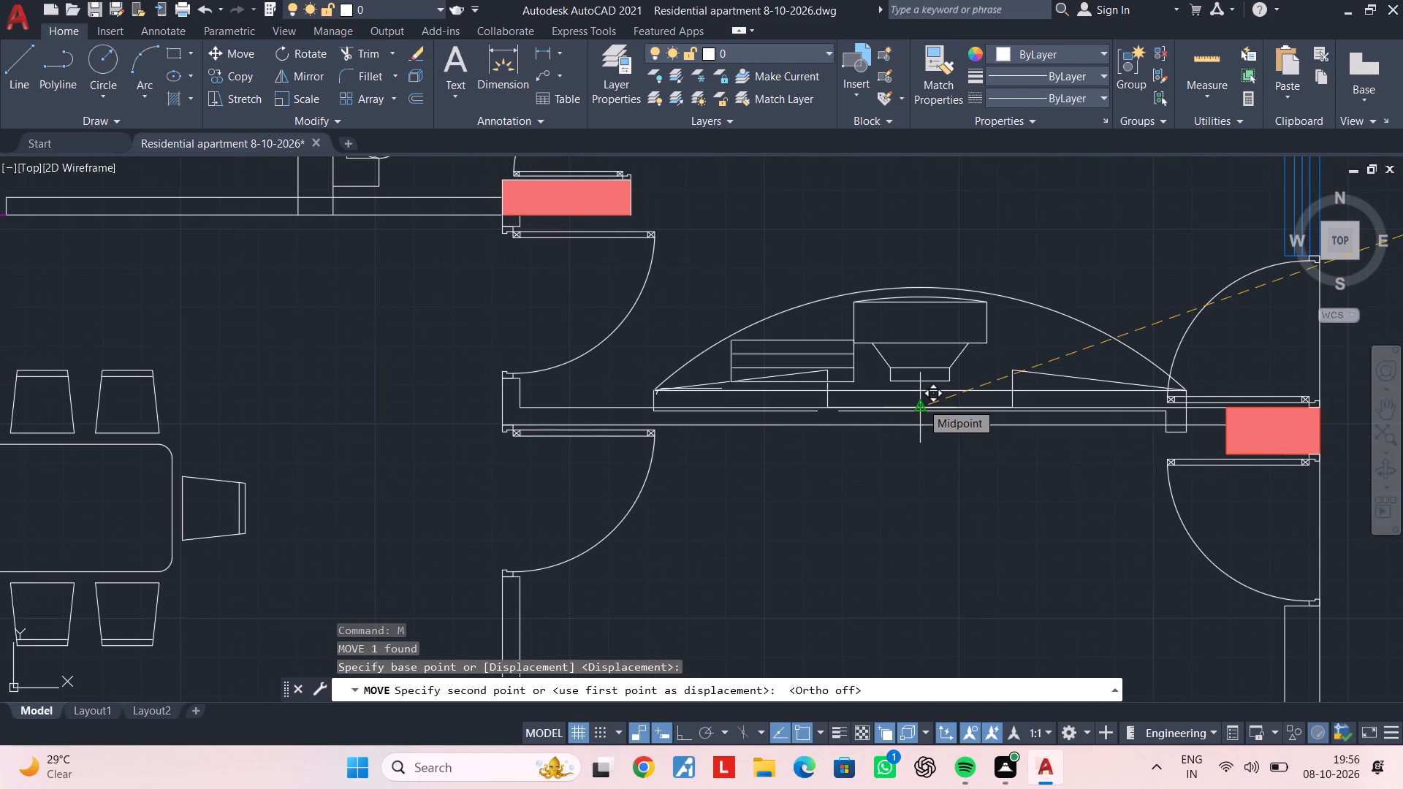
scroll(921, 403, "up", 2)
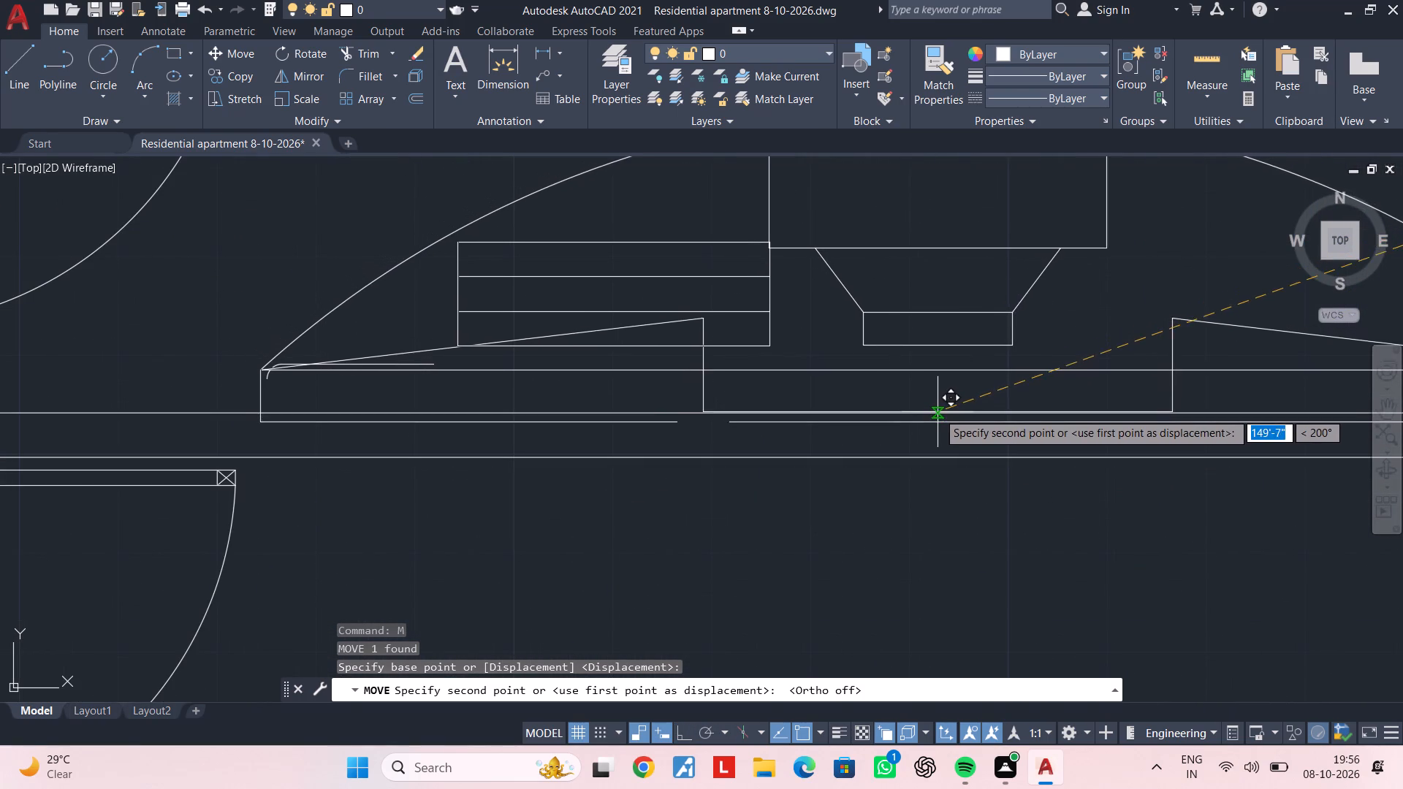
left_click(913, 405)
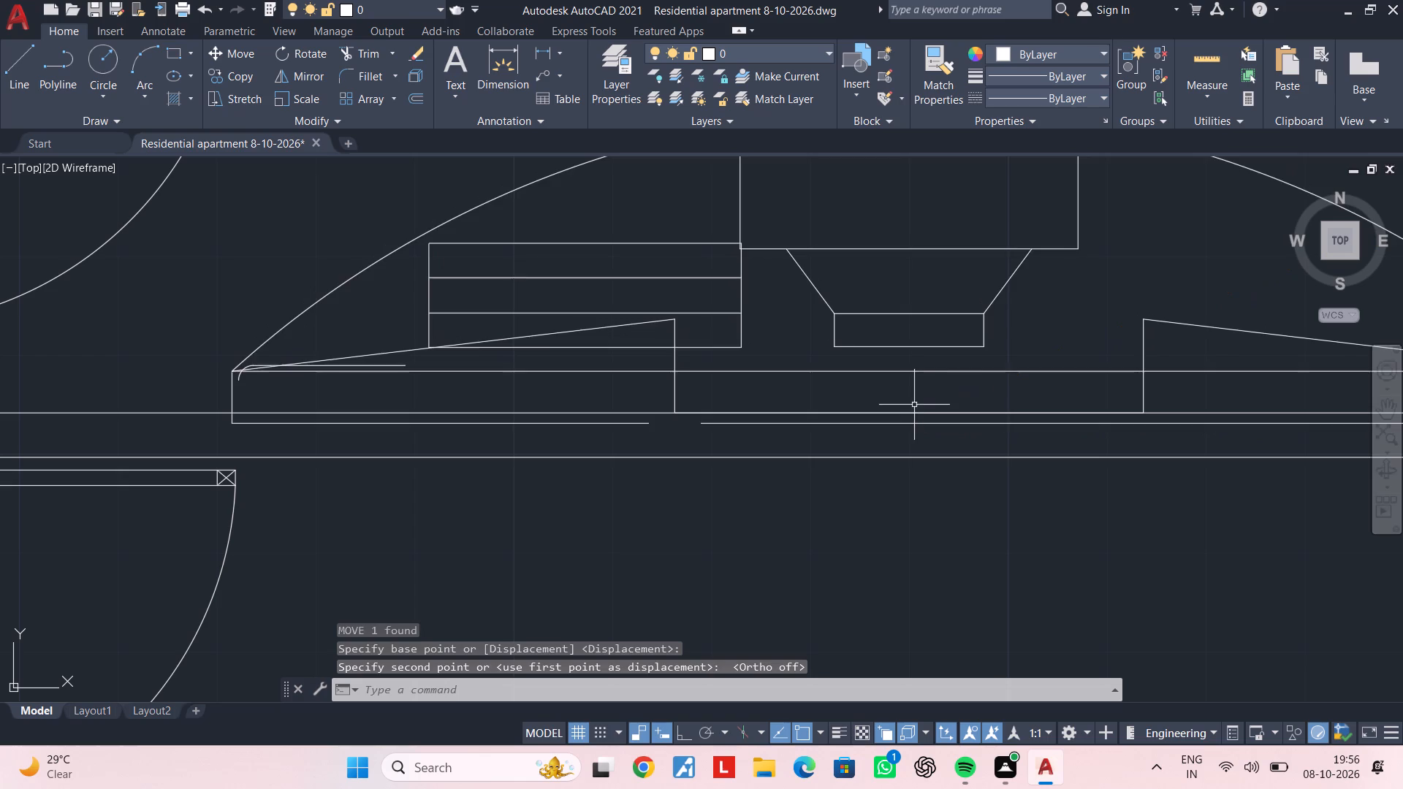
key("Escape")
key("Escape")
Nudge the tv unit block upward so its back edge sits along the bedroom face of the partition wall.
left_click(947, 369)
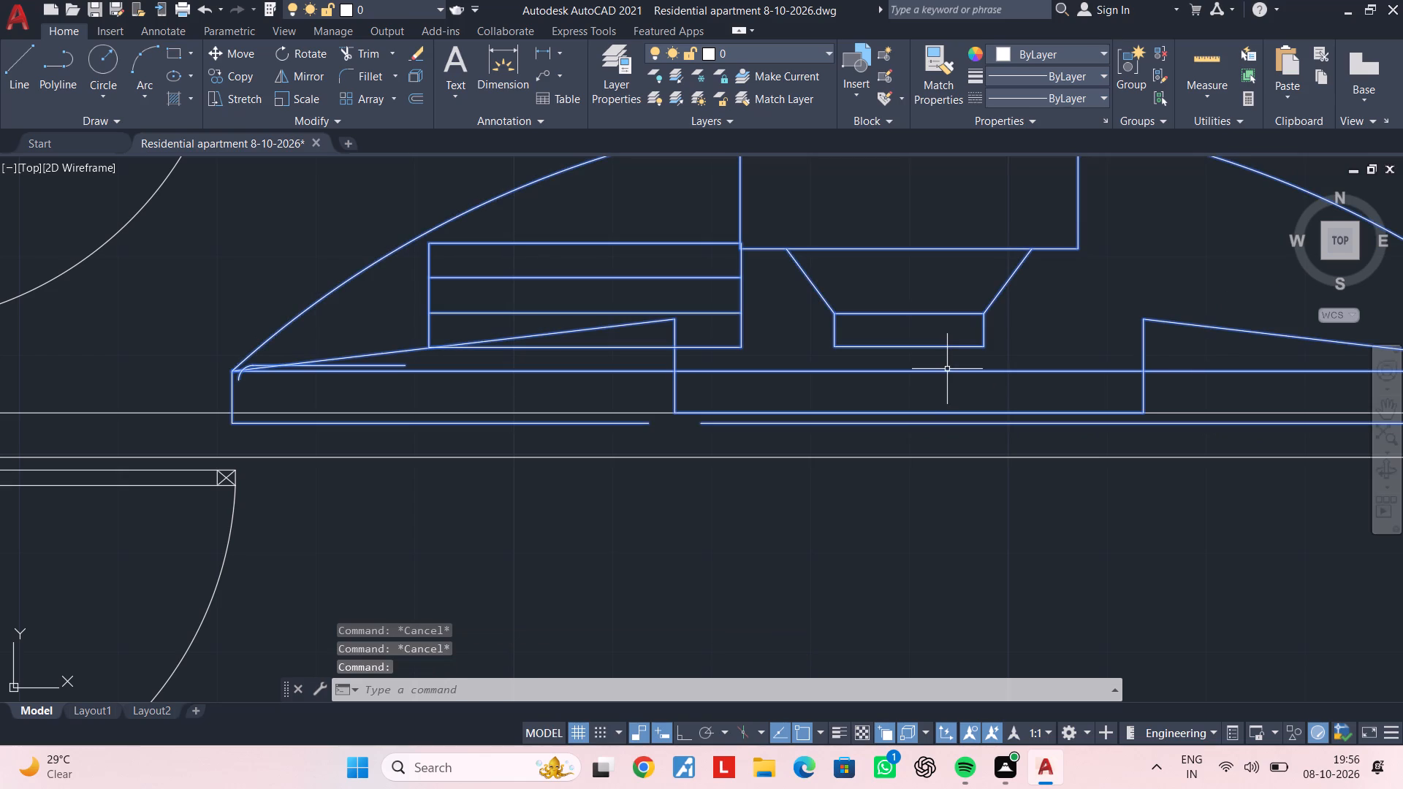
key("m")
key("space")
left_click(928, 385)
left_click(929, 370)
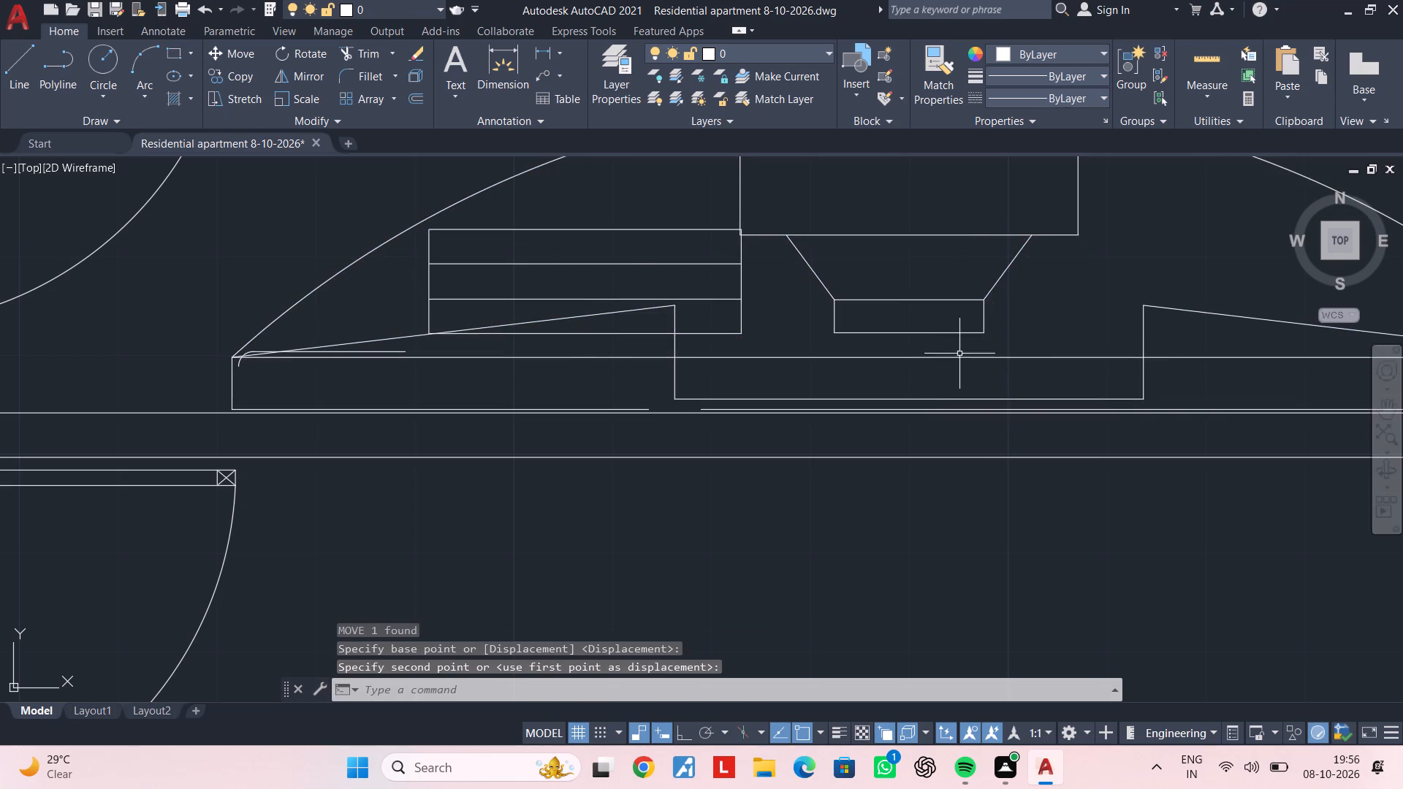
scroll(906, 397, "down", 1)
middle_click_drag(897, 402, 840, 428)
key("Escape")
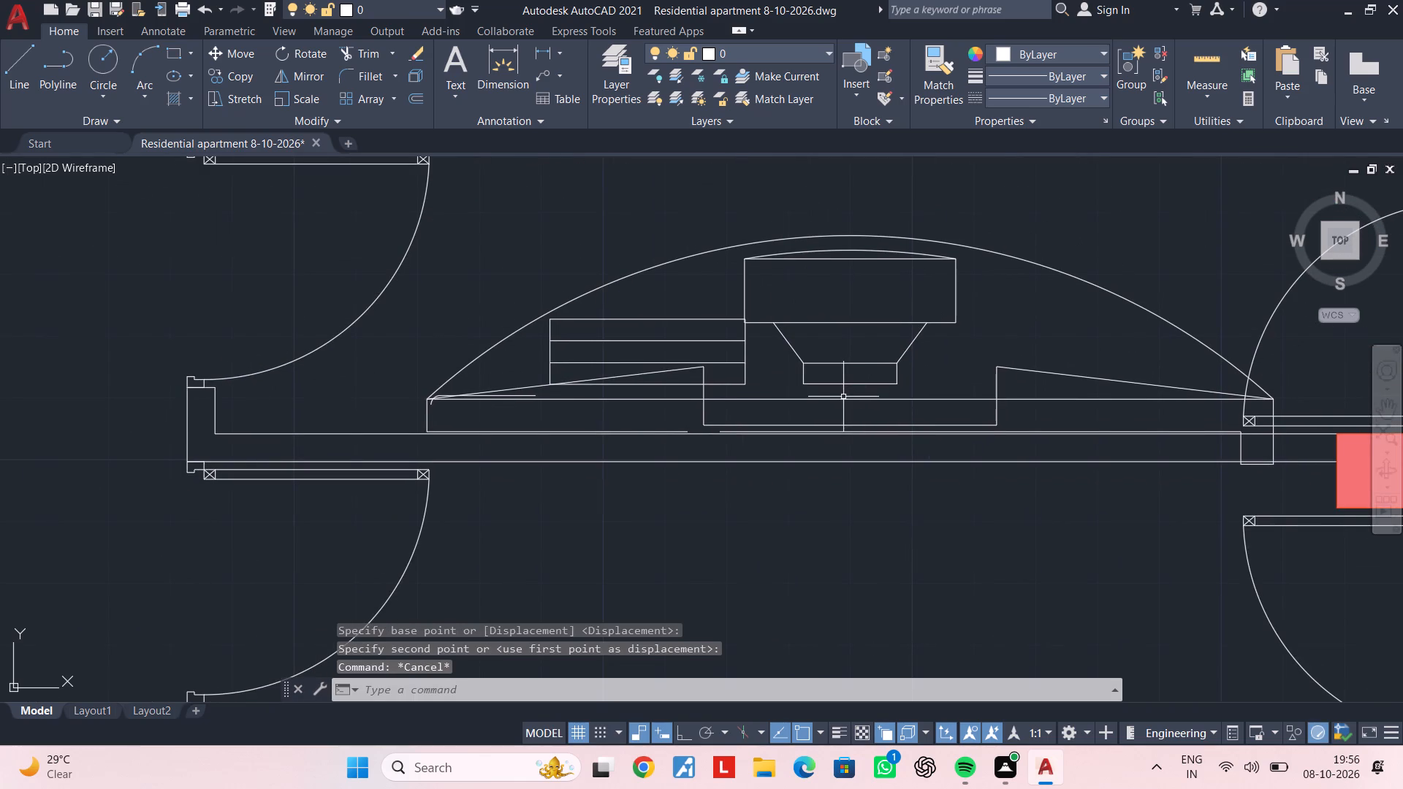
Scale the tv unit block down again freehand, about a base point on its back edge at the wall.
left_click(843, 397)
type("sc")
key("space")
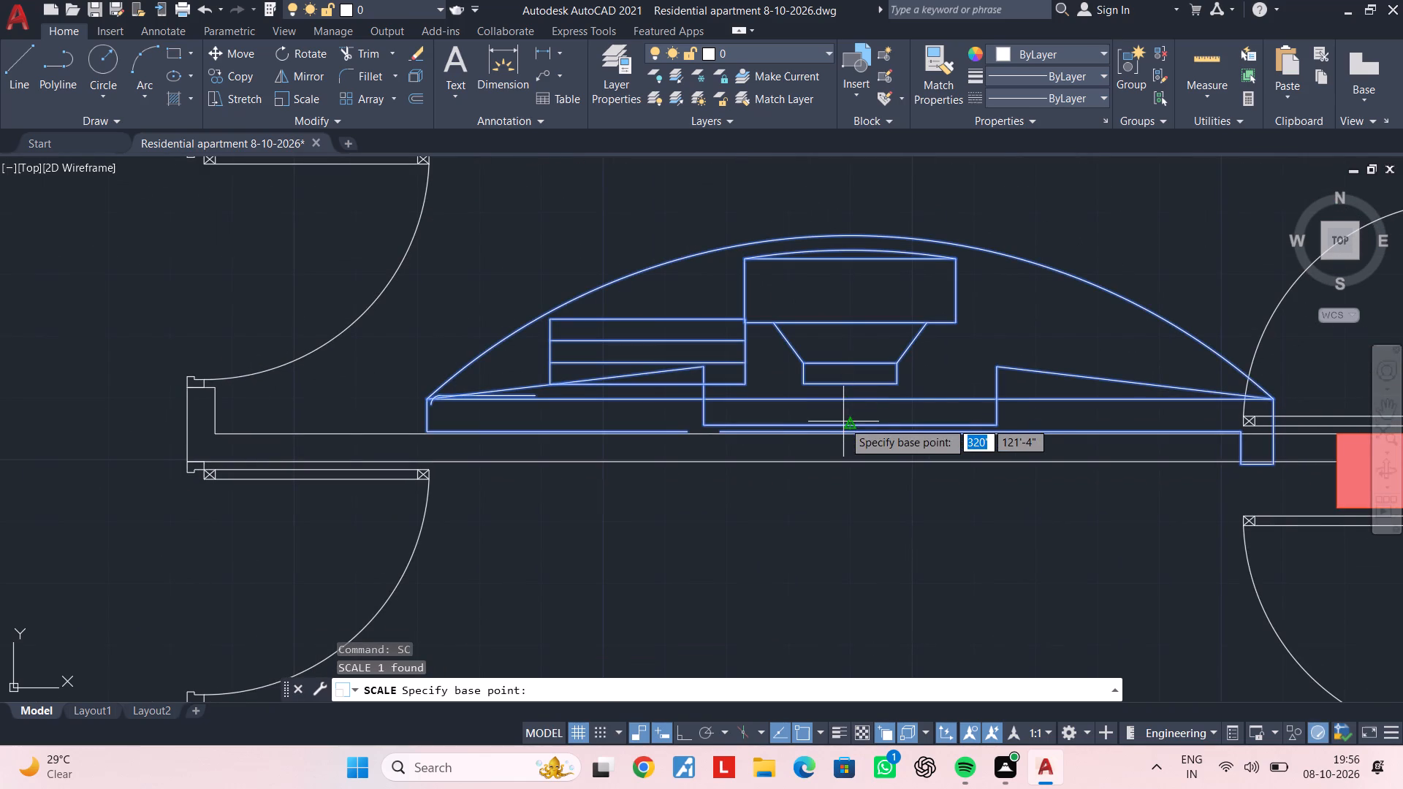
scroll(851, 426, "up", 3)
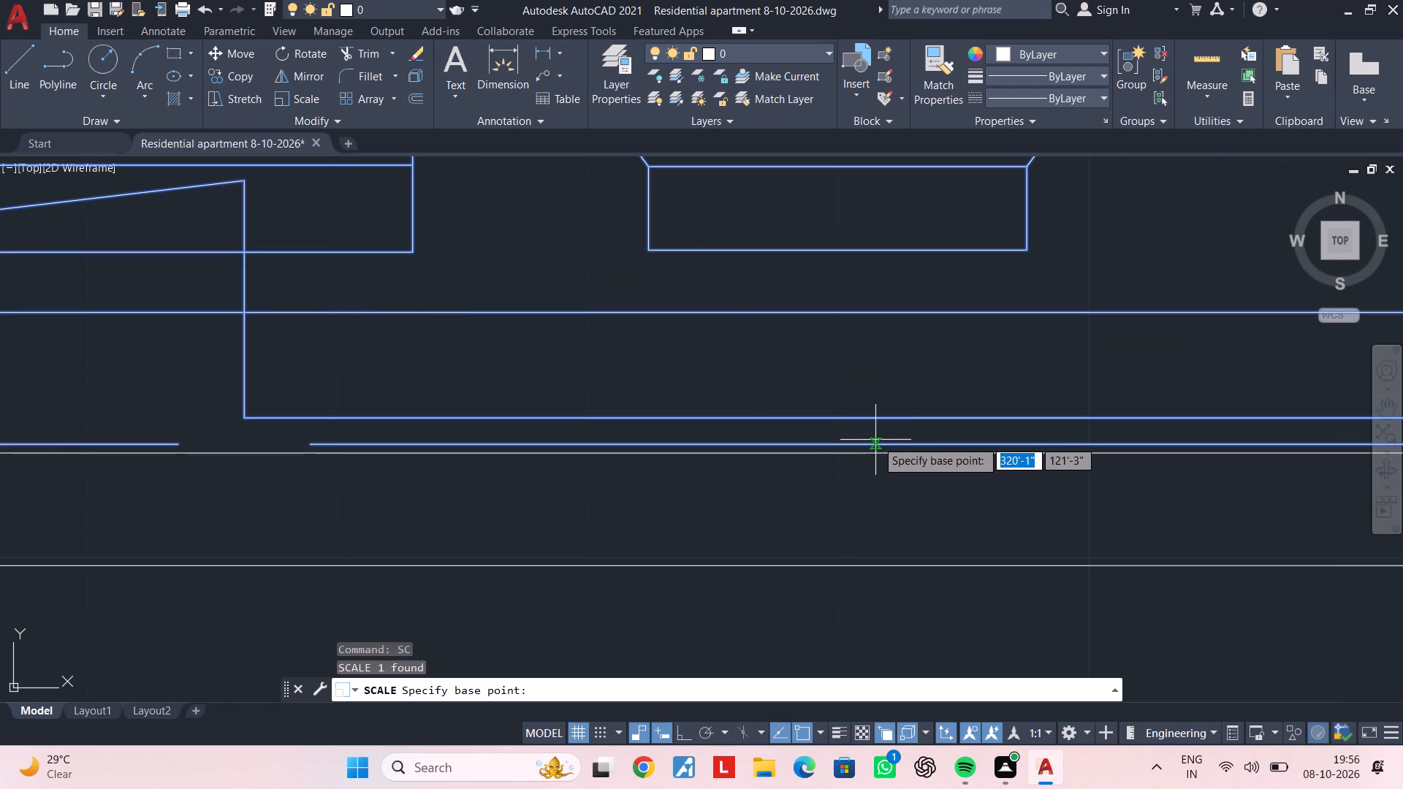
left_click(891, 443)
scroll(891, 419, "down", 2)
middle_click_drag(895, 367, 878, 427)
scroll(881, 412, "down", 2)
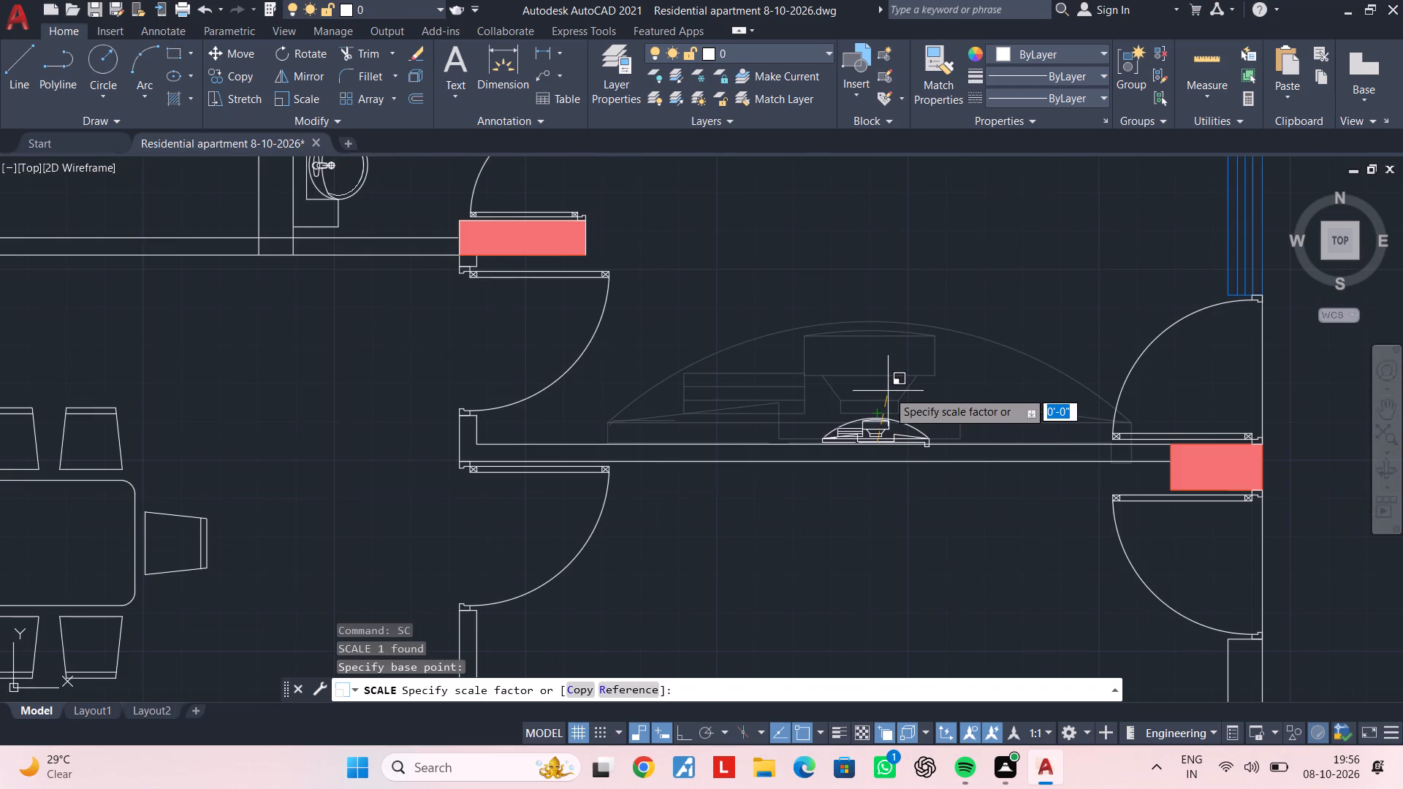
left_click(888, 385)
key("Escape")
key("Escape")
Move the reduced tv unit block about 2 inches up and slightly right, clear of the partition wall line.
scroll(906, 424, "up", 2)
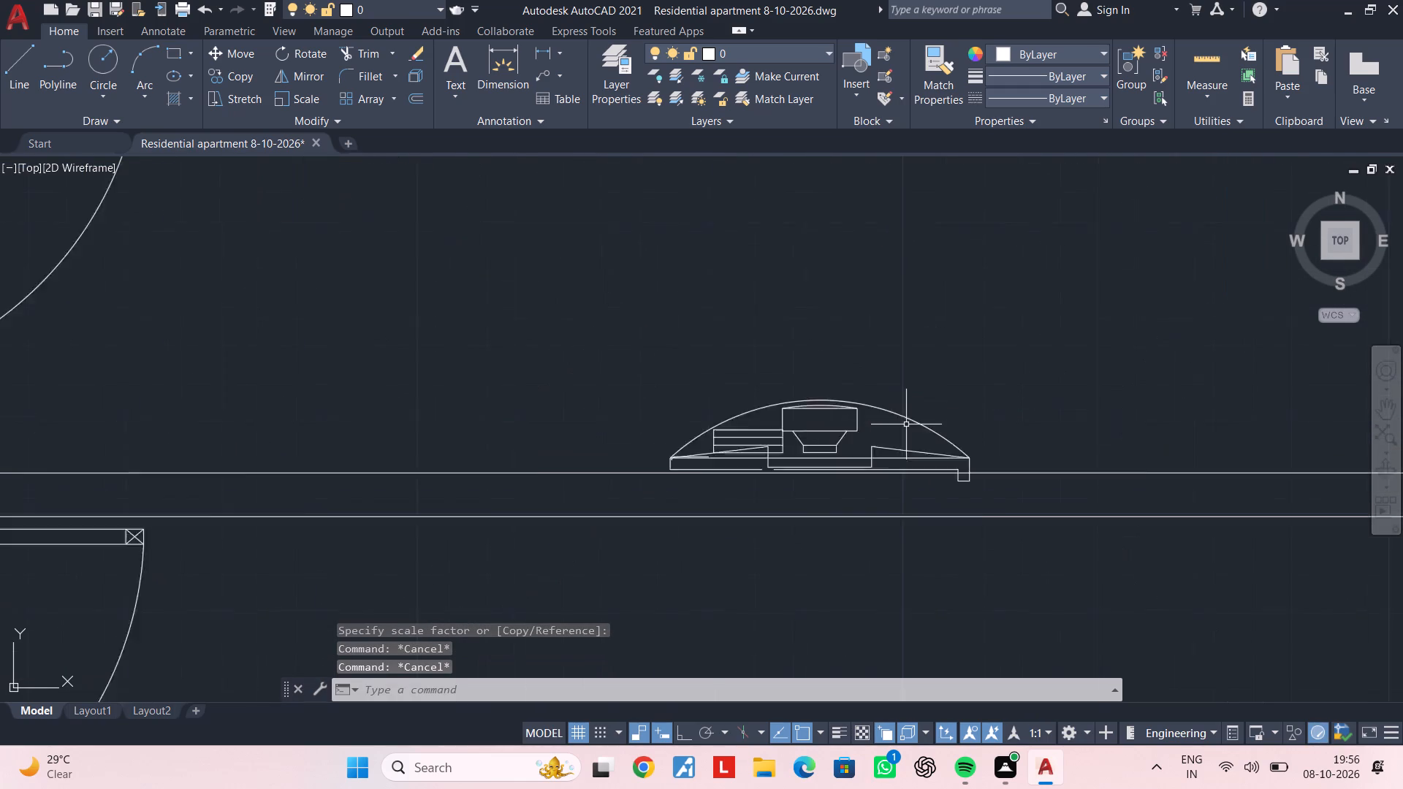
scroll(906, 424, "up", 1)
left_click(867, 460)
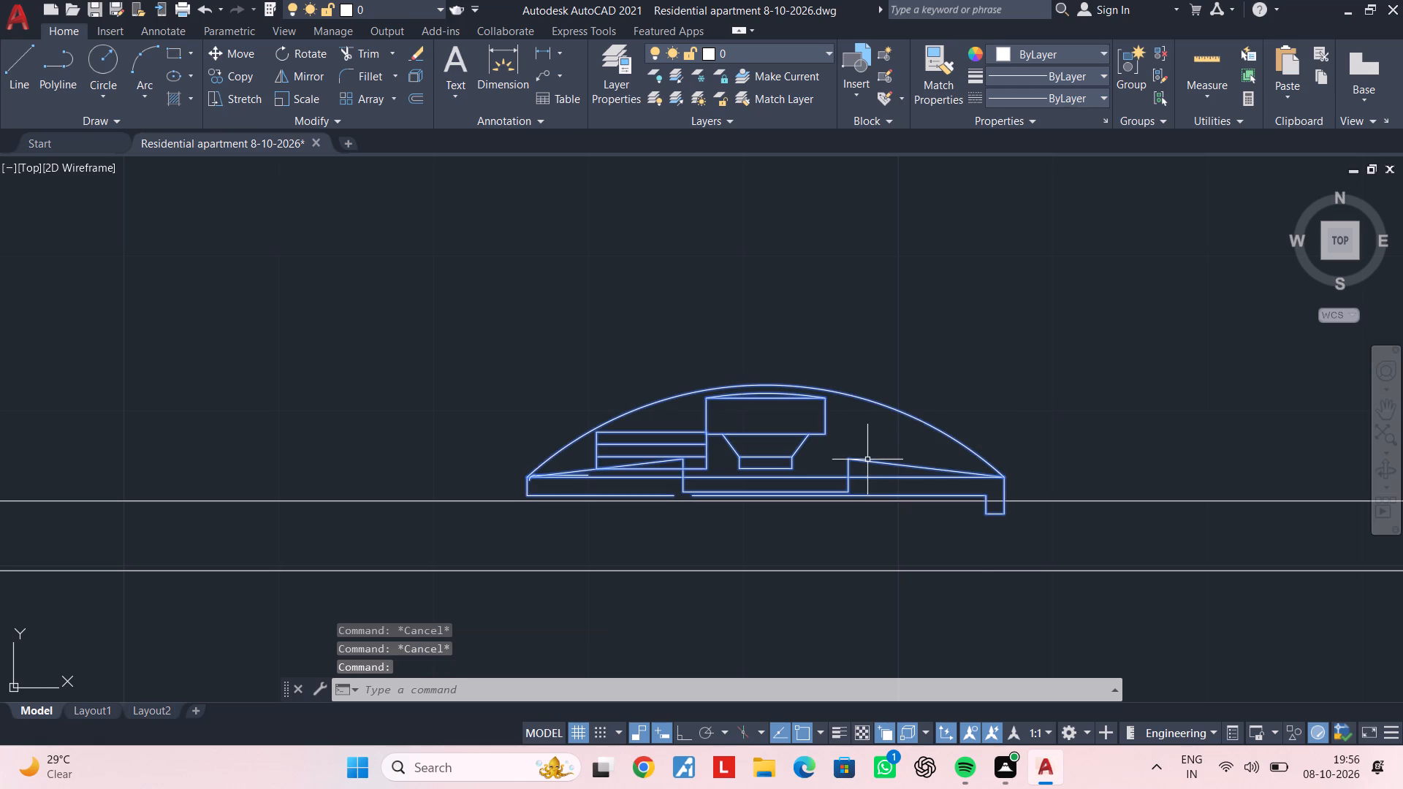
type("m")
key("space")
left_click(801, 467)
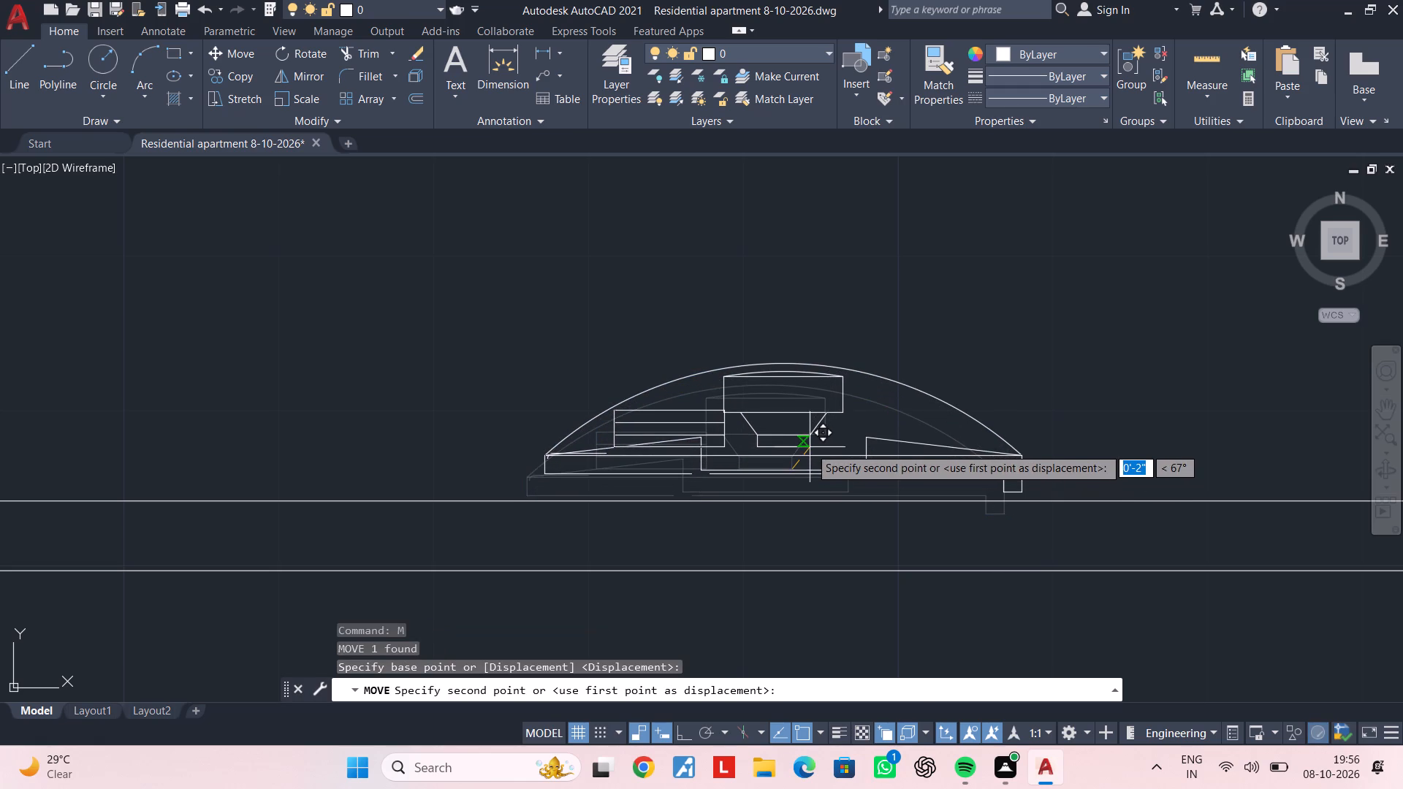
left_click(810, 446)
Mirror the bedroom TV unit, with Ortho on, about a horizontal line from the midpoint of the partition wall's end, keeping the original.
scroll(812, 463, "down", 2)
middle_click_drag(812, 463, 814, 500)
scroll(817, 496, "up", 1)
left_click(813, 496)
middle_click_drag(818, 496, 852, 370)
key("m")
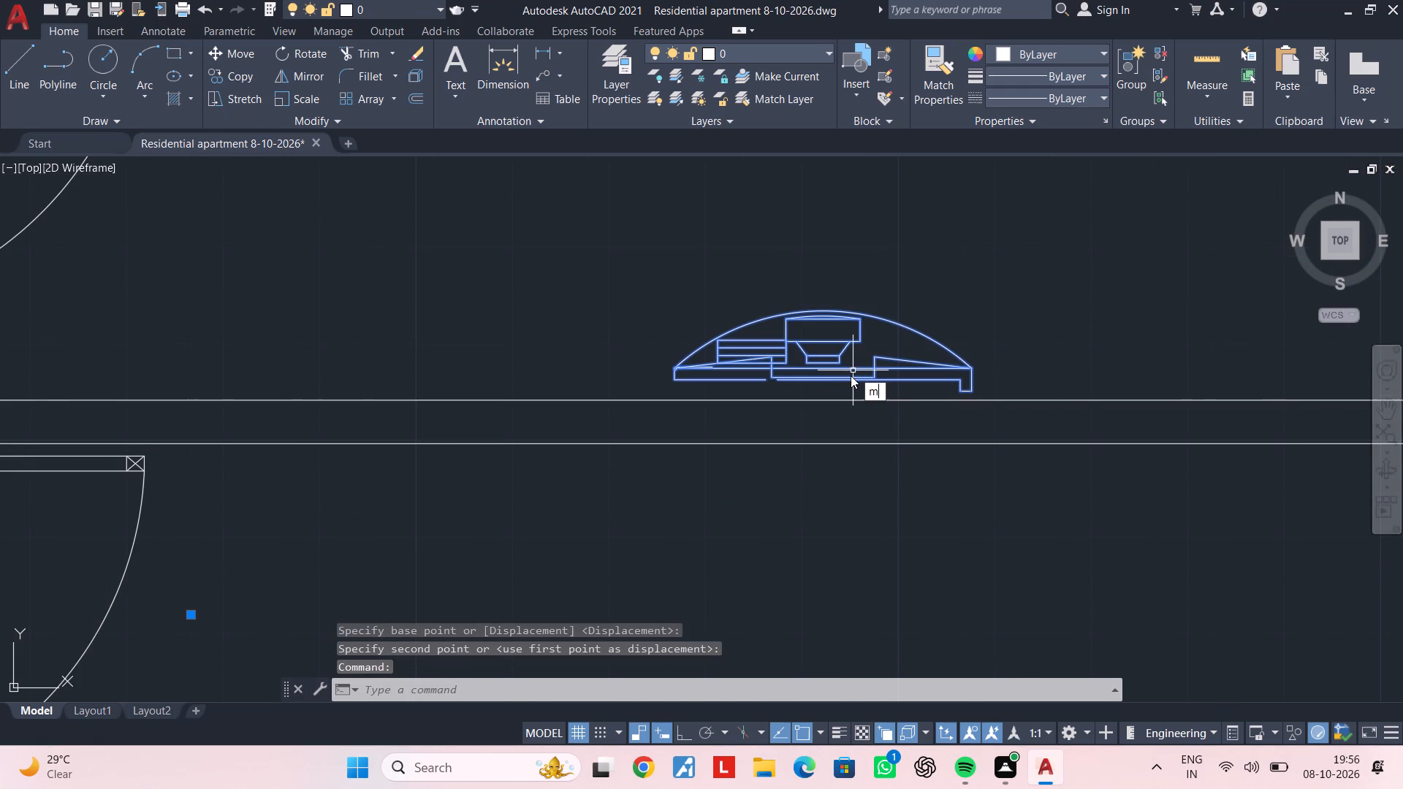
type("i")
key("space")
scroll(835, 453, "down", 2)
middle_click_drag(836, 452, 872, 422)
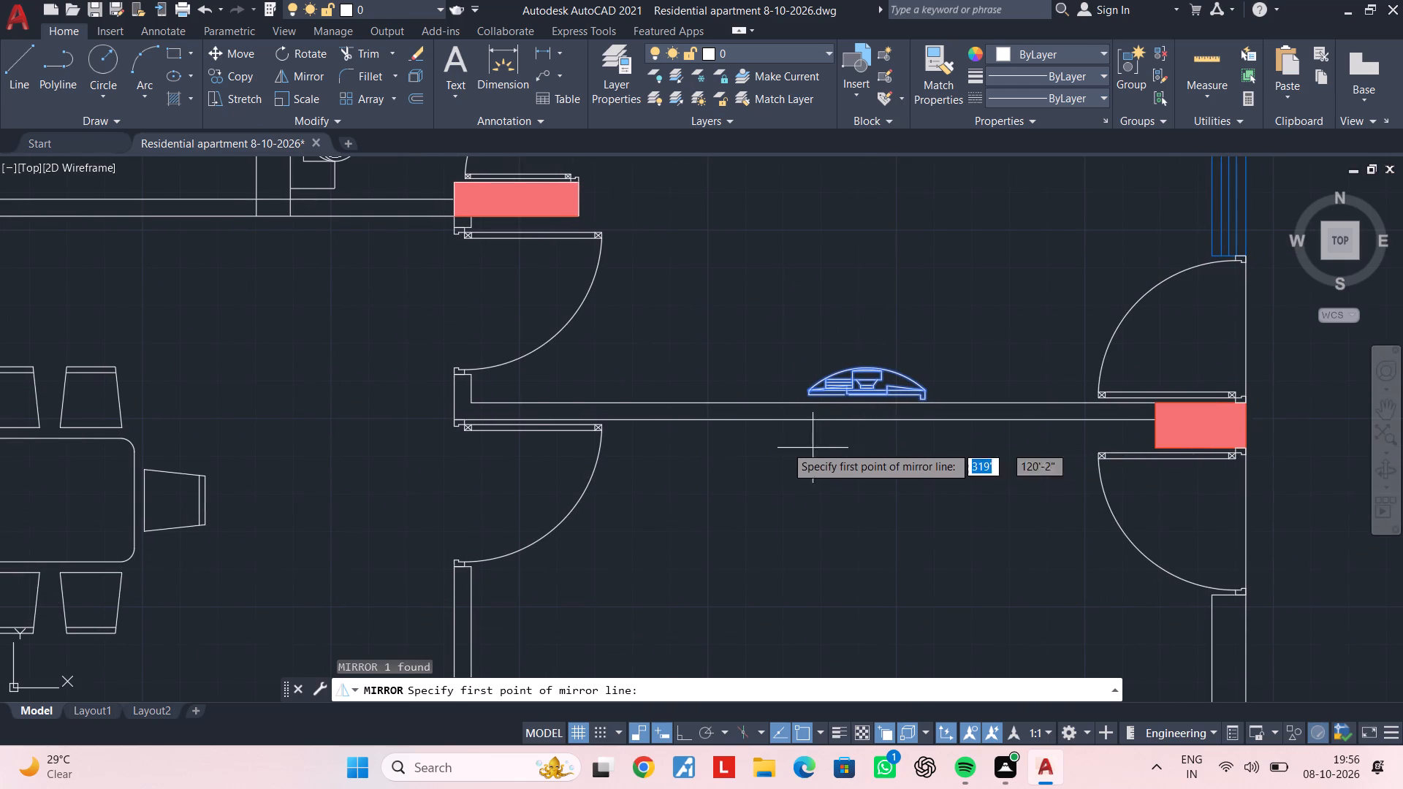
scroll(461, 403, "up", 1)
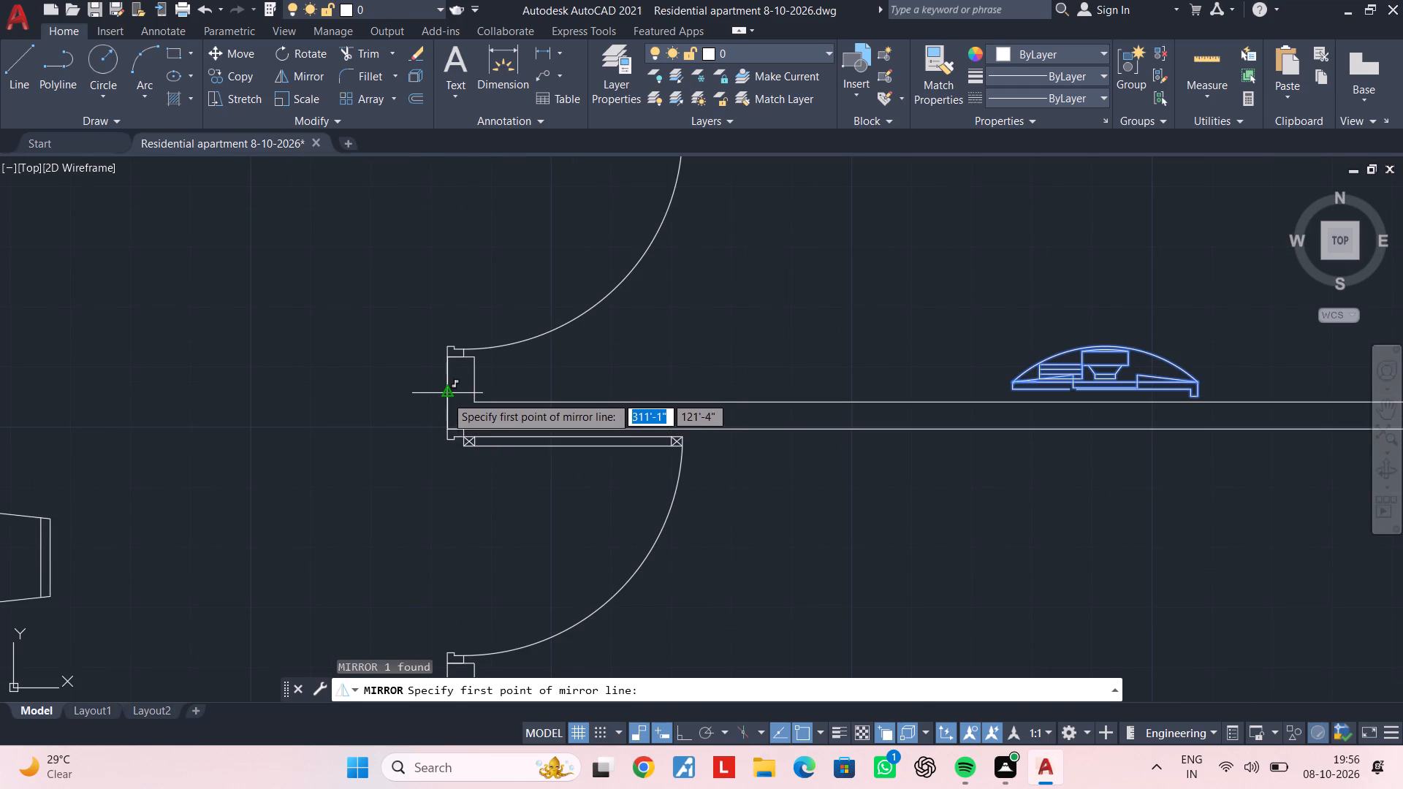
left_click(446, 396)
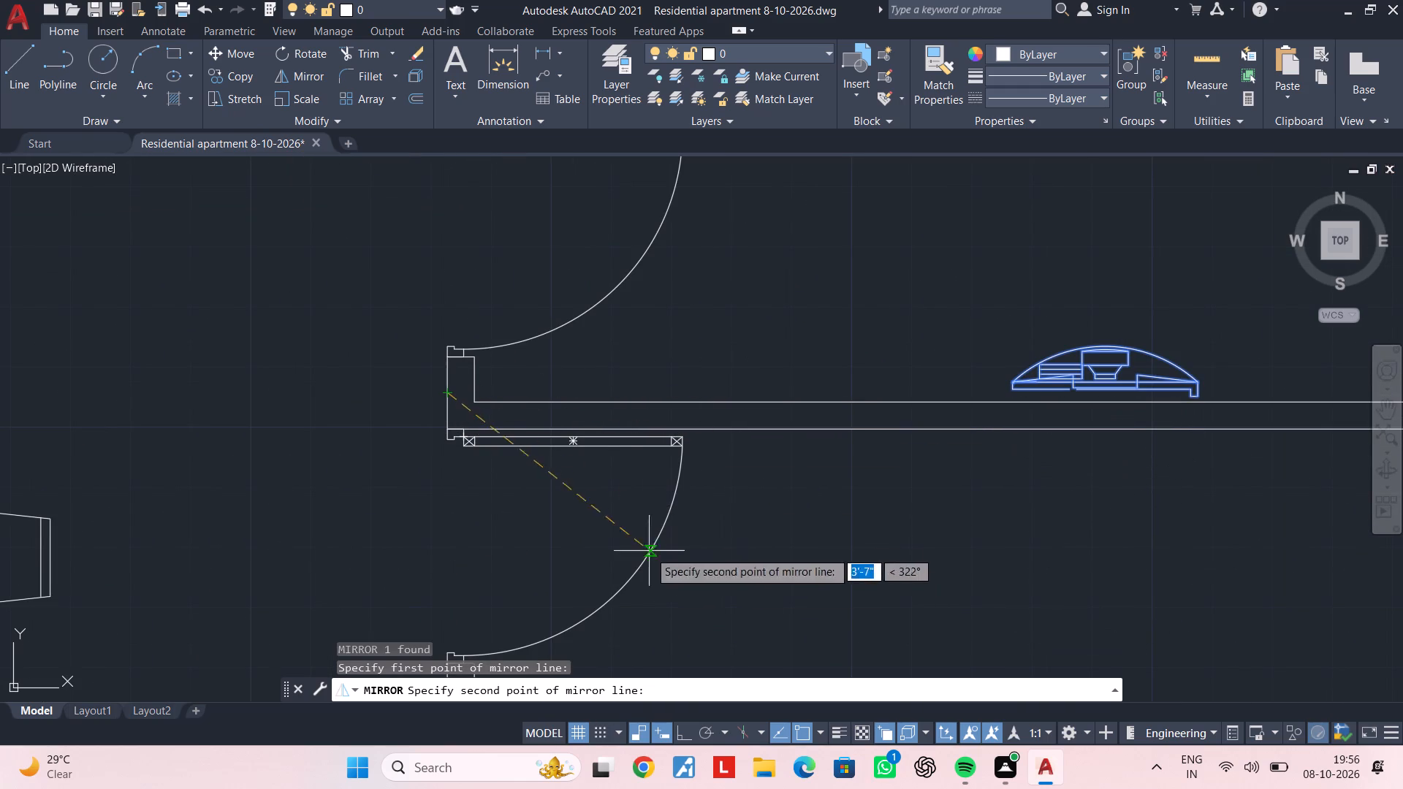
left_click(688, 733)
left_click(844, 382)
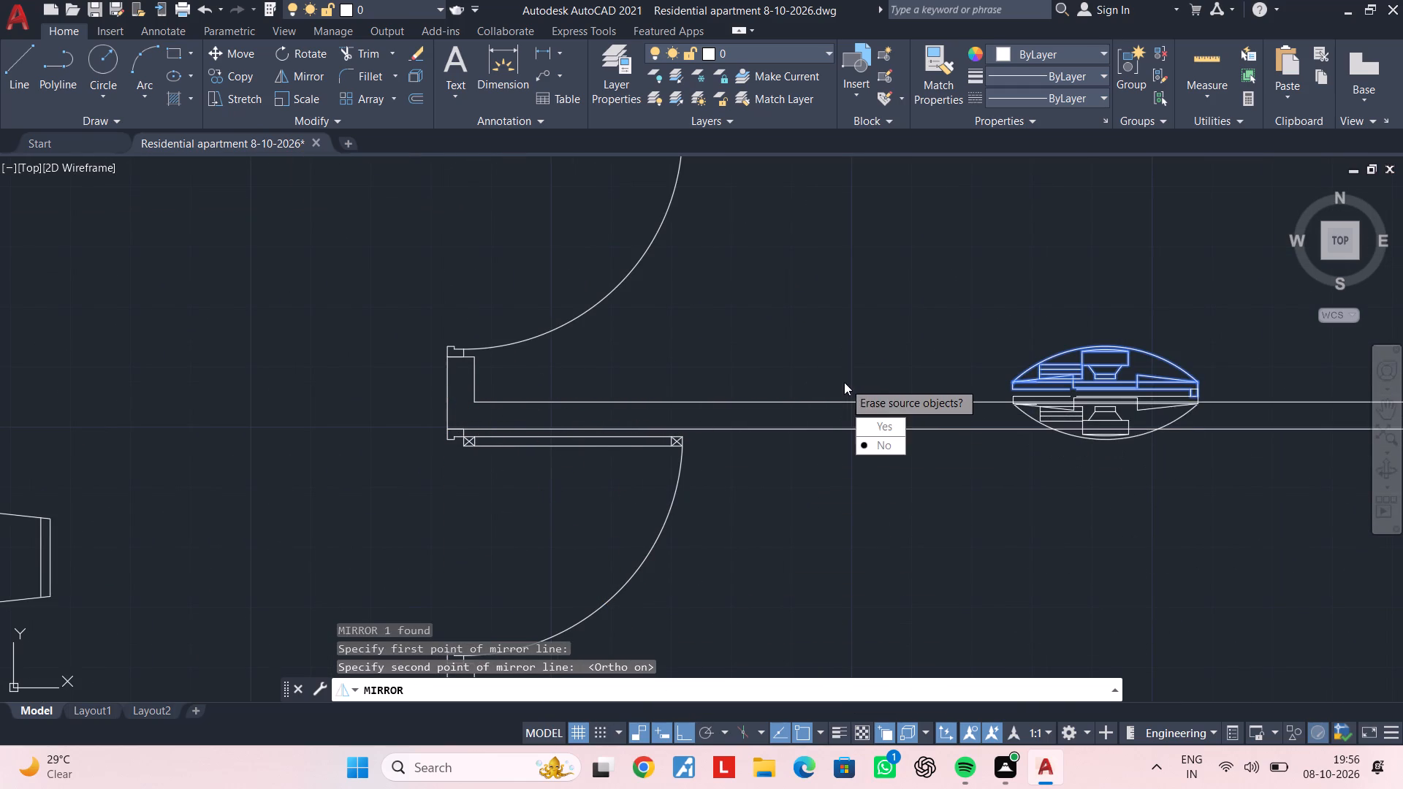
left_click_drag(881, 438, 844, 382)
scroll(1147, 438, "up", 2)
key("Escape")
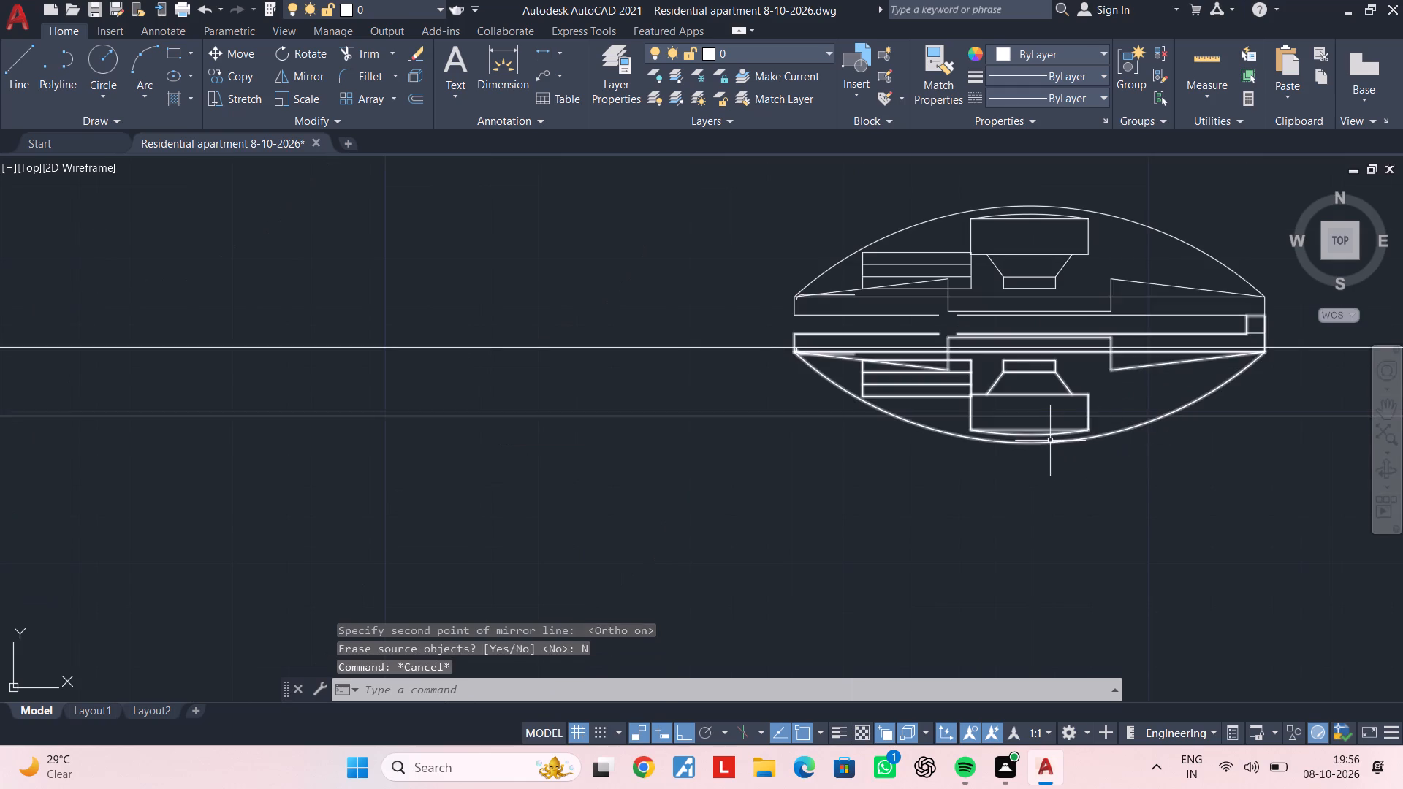
Move the mirrored TV unit straight down about 7 inches, onto the living room side of the partition wall.
left_click(1043, 441)
type("m")
key("space")
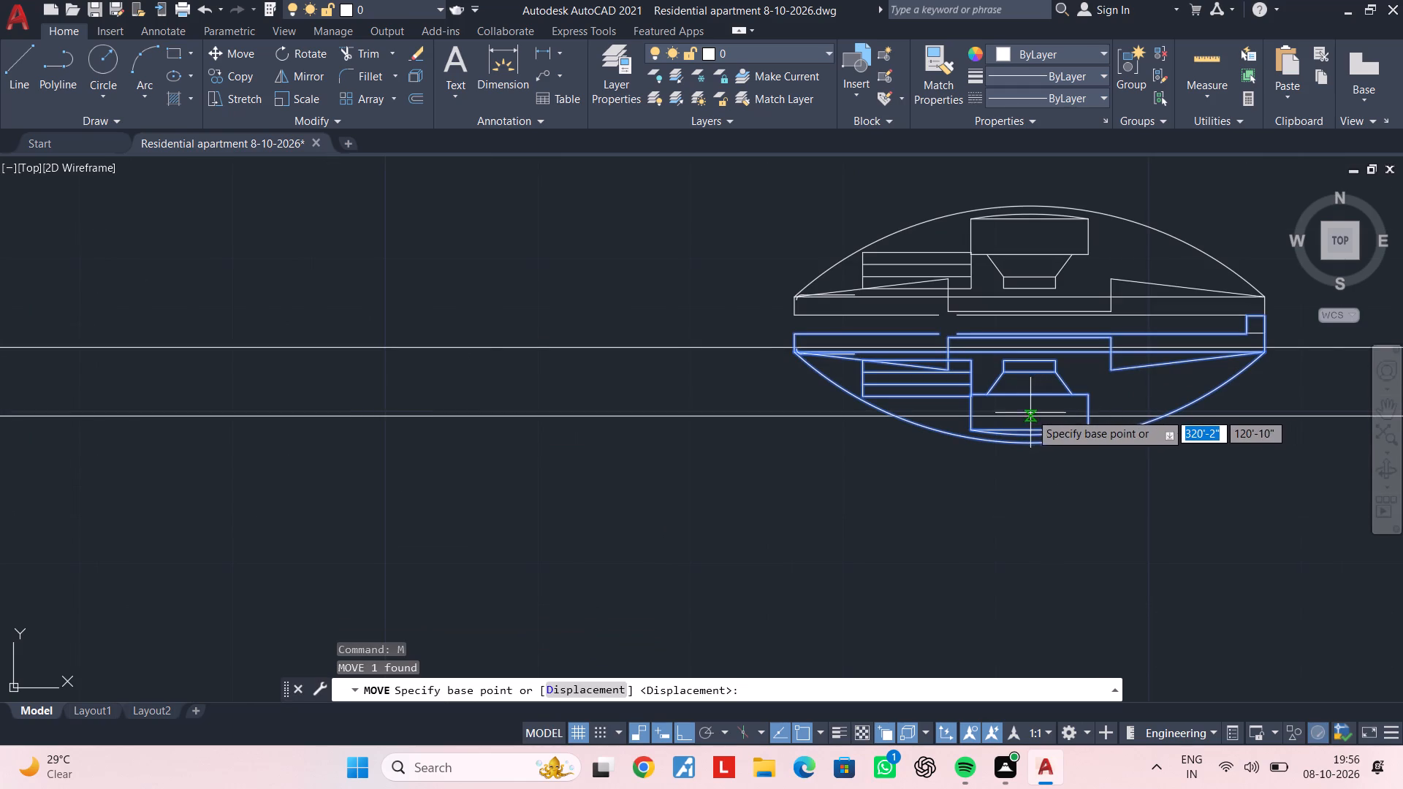
left_click(1030, 383)
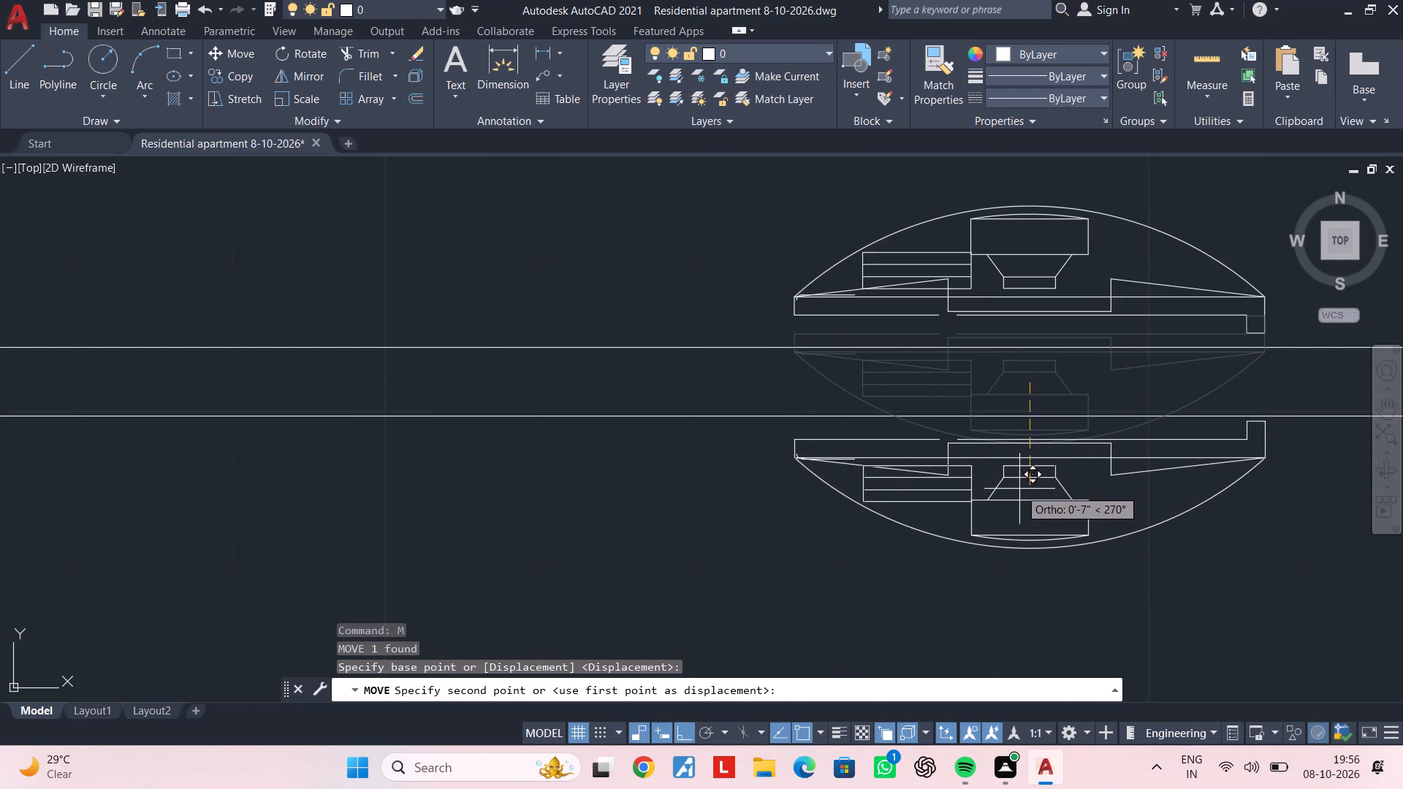
left_click(1019, 490)
key("Escape")
Save the apartment drawing.
scroll(1090, 479, "down", 2)
middle_click_drag(1093, 474, 965, 430)
scroll(957, 427, "down", 1)
middle_click_drag(958, 427, 988, 351)
key("Escape")
key("Escape")
scroll(982, 392, "down", 3)
middle_click_drag(982, 392, 980, 348)
key("Escape")
key("Escape")
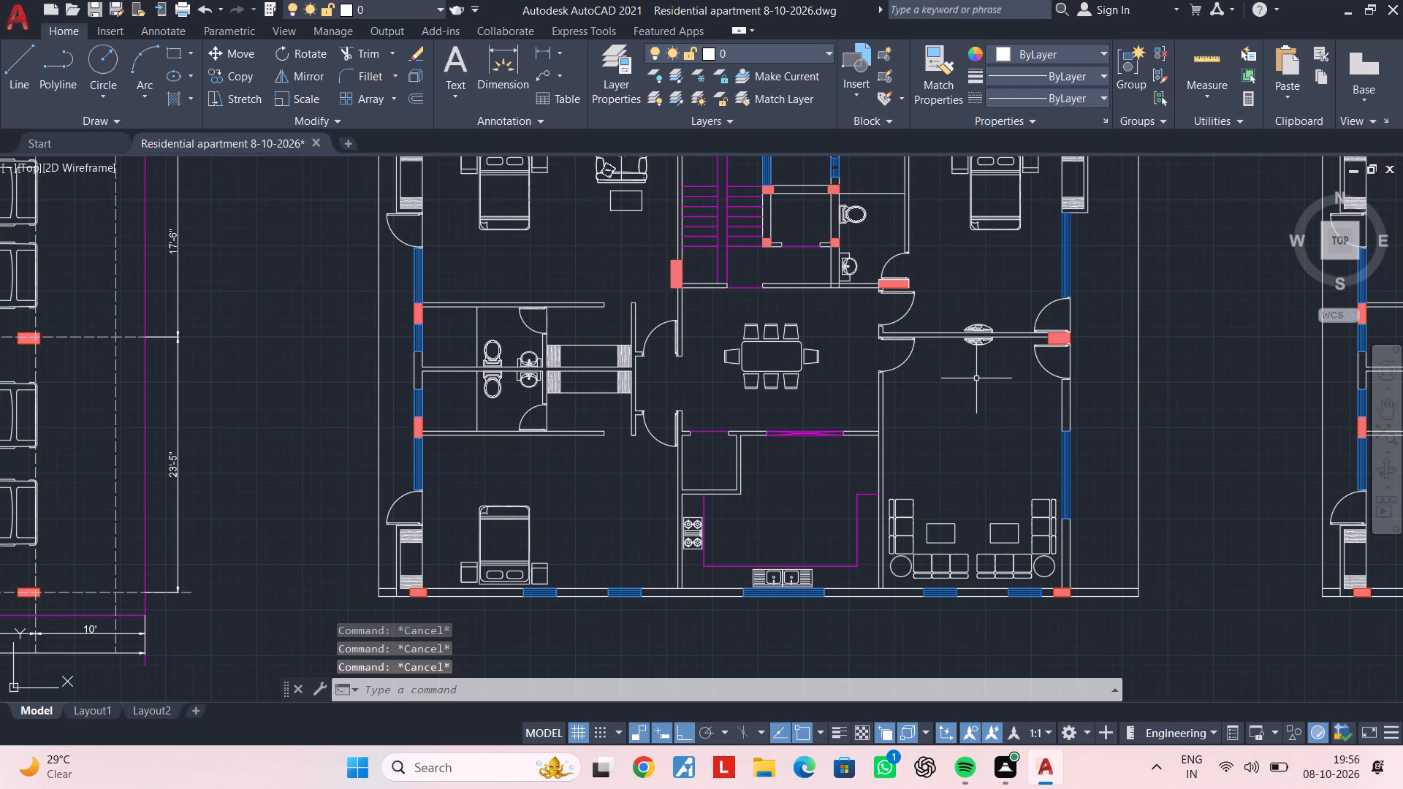
key("Escape")
key("Escape")
middle_click_drag(961, 375, 948, 502)
middle_click_drag(916, 498, 929, 485)
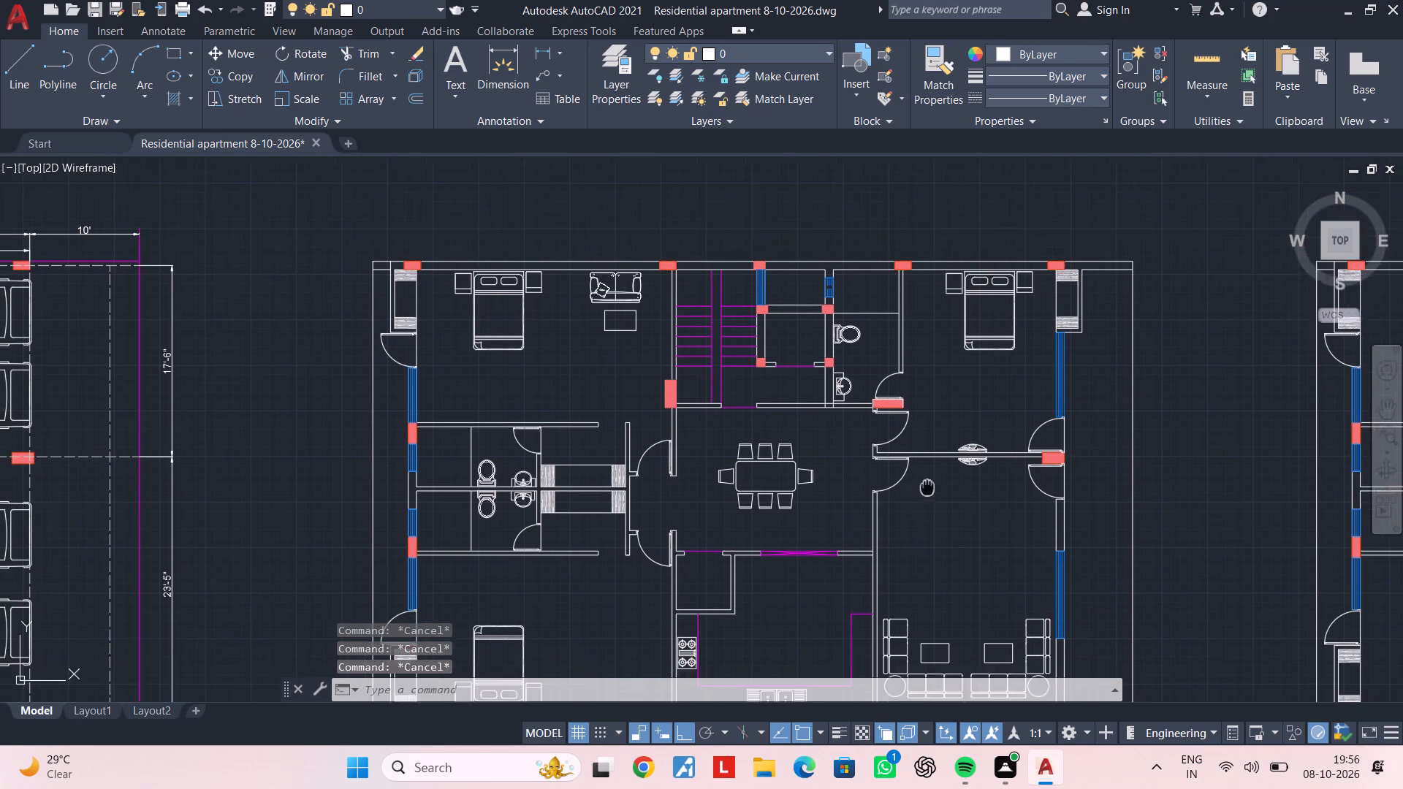
middle_click_drag(929, 485, 960, 457)
key("ctrl+s")
key("ctrl+s")
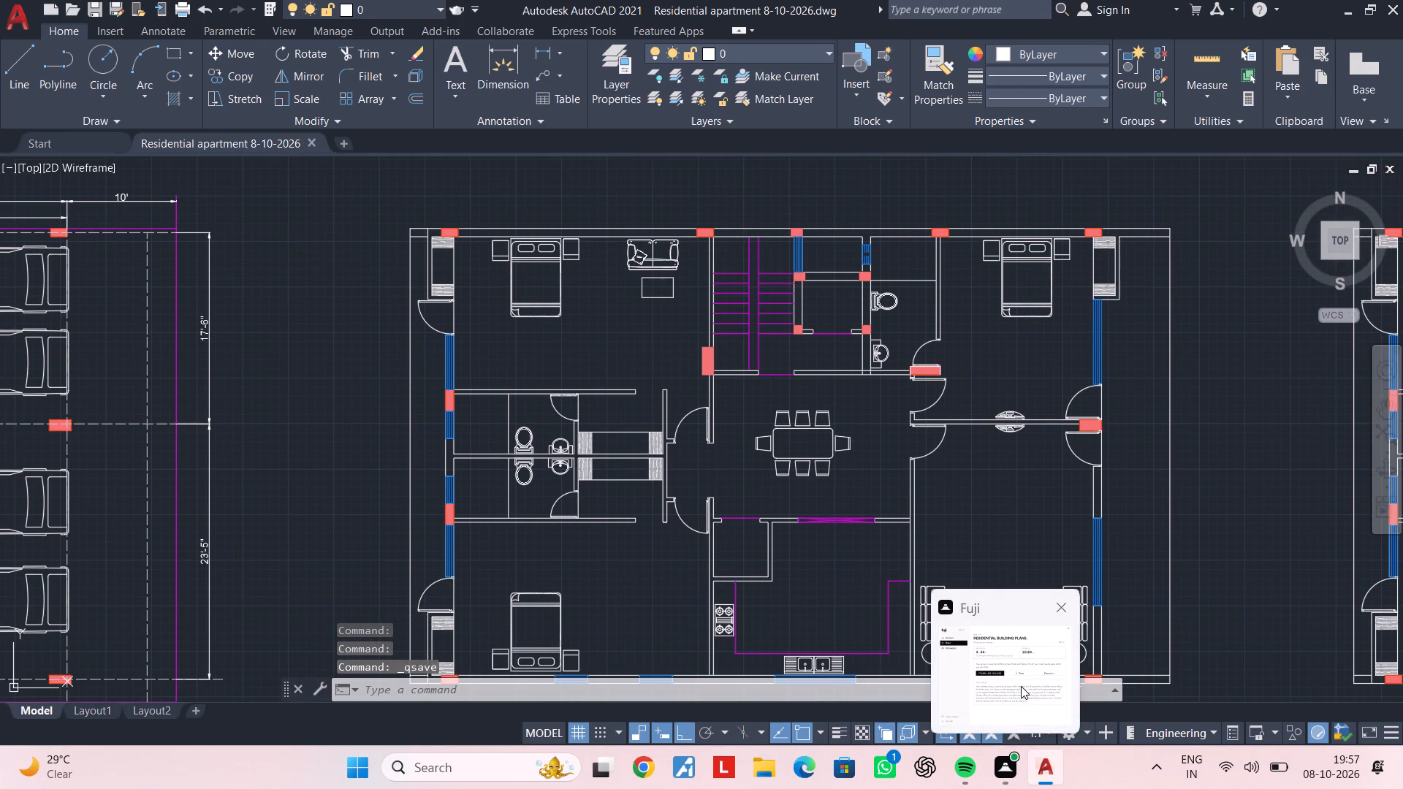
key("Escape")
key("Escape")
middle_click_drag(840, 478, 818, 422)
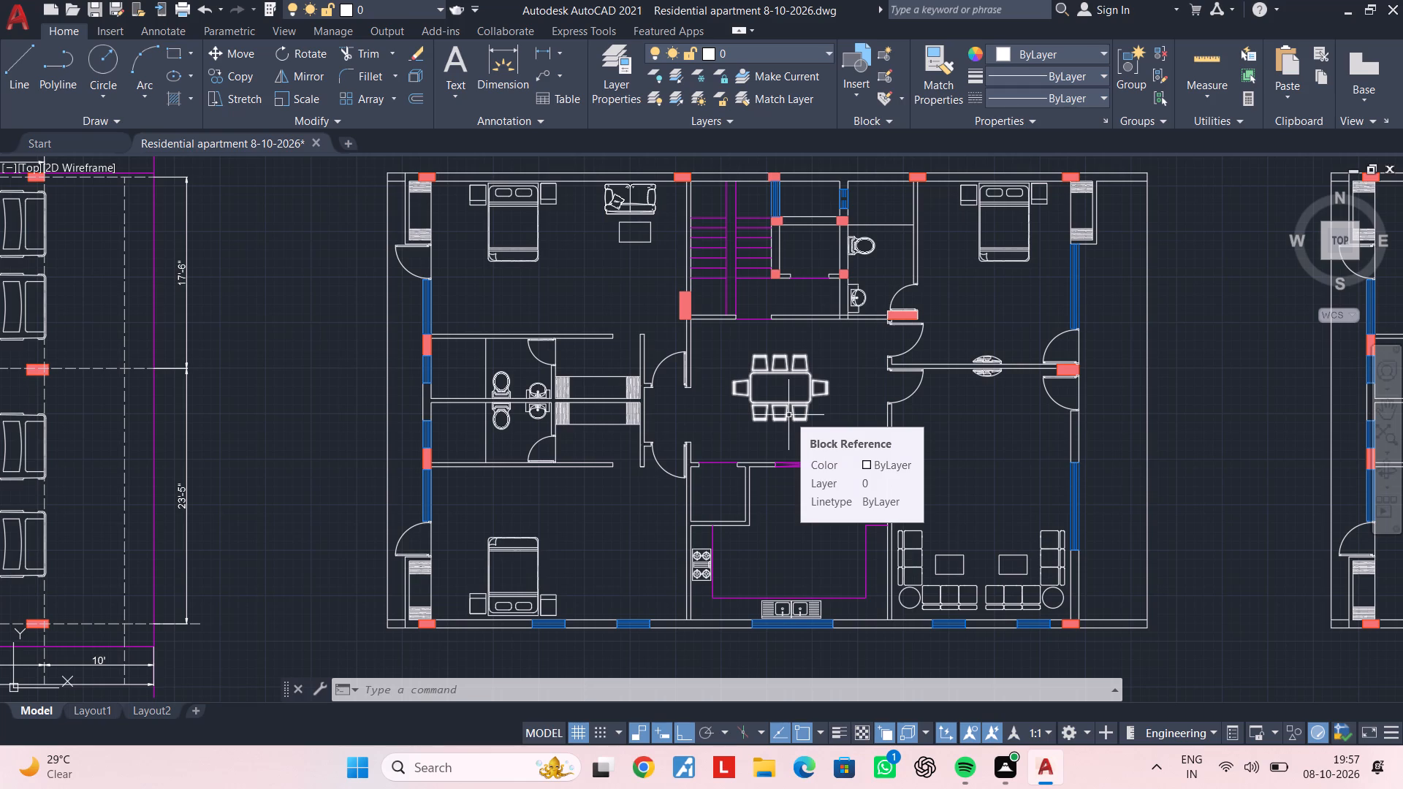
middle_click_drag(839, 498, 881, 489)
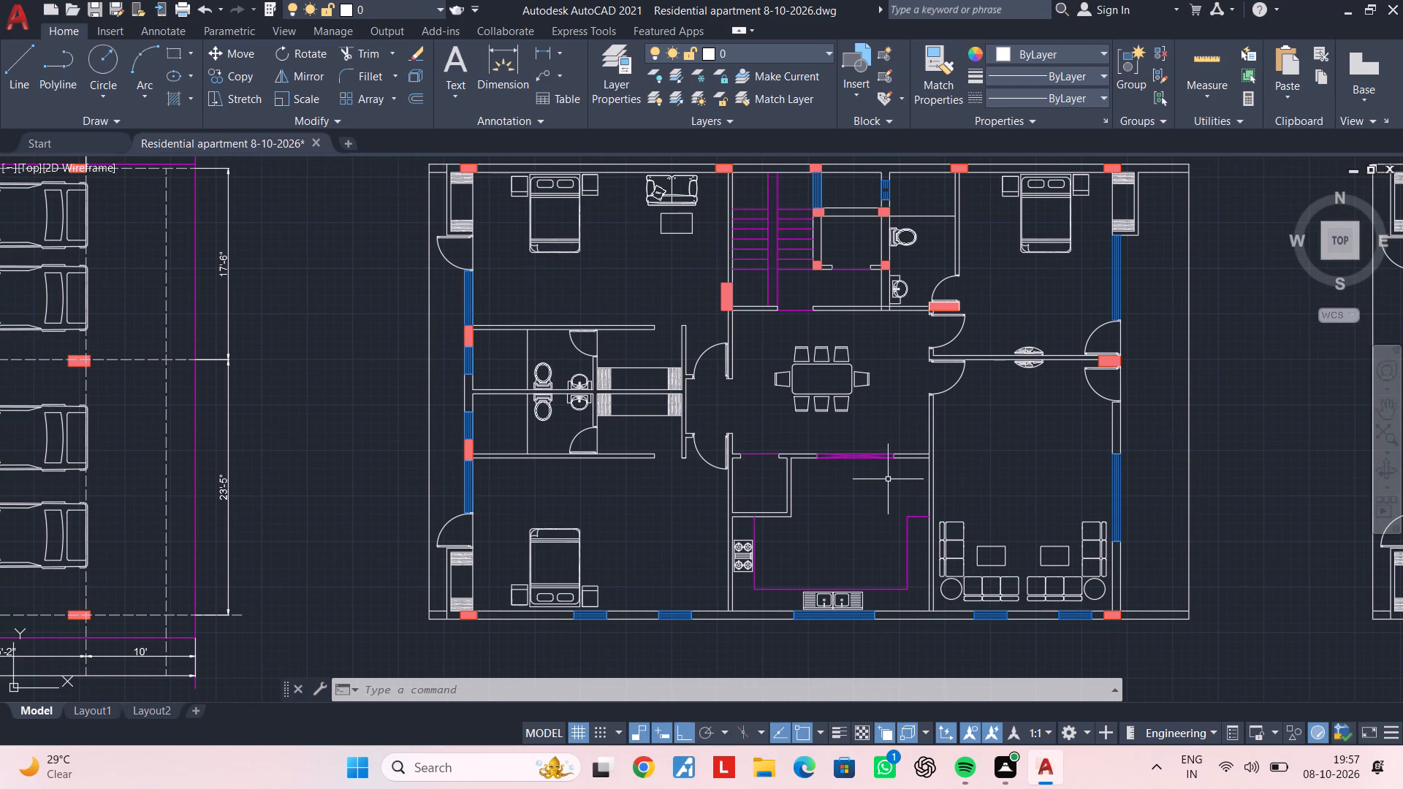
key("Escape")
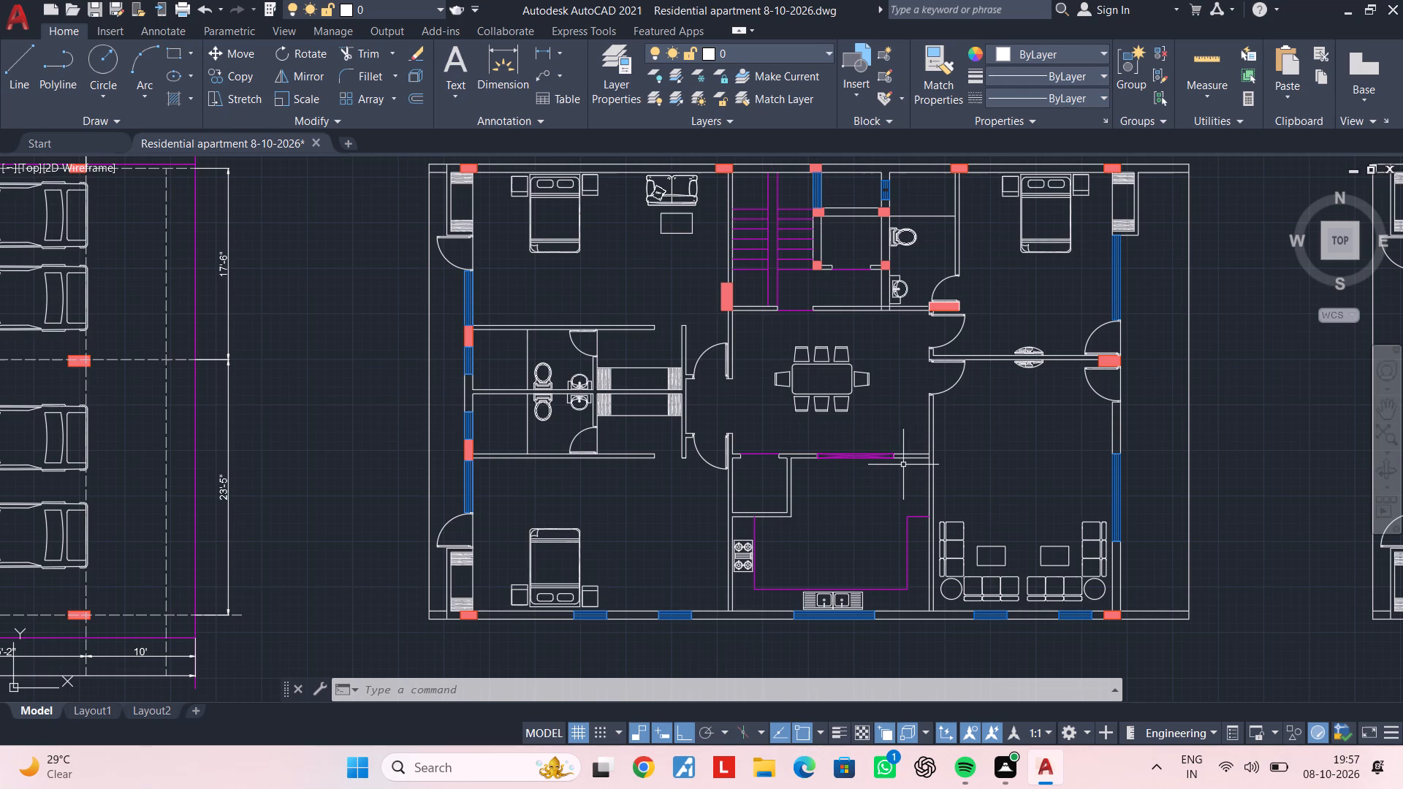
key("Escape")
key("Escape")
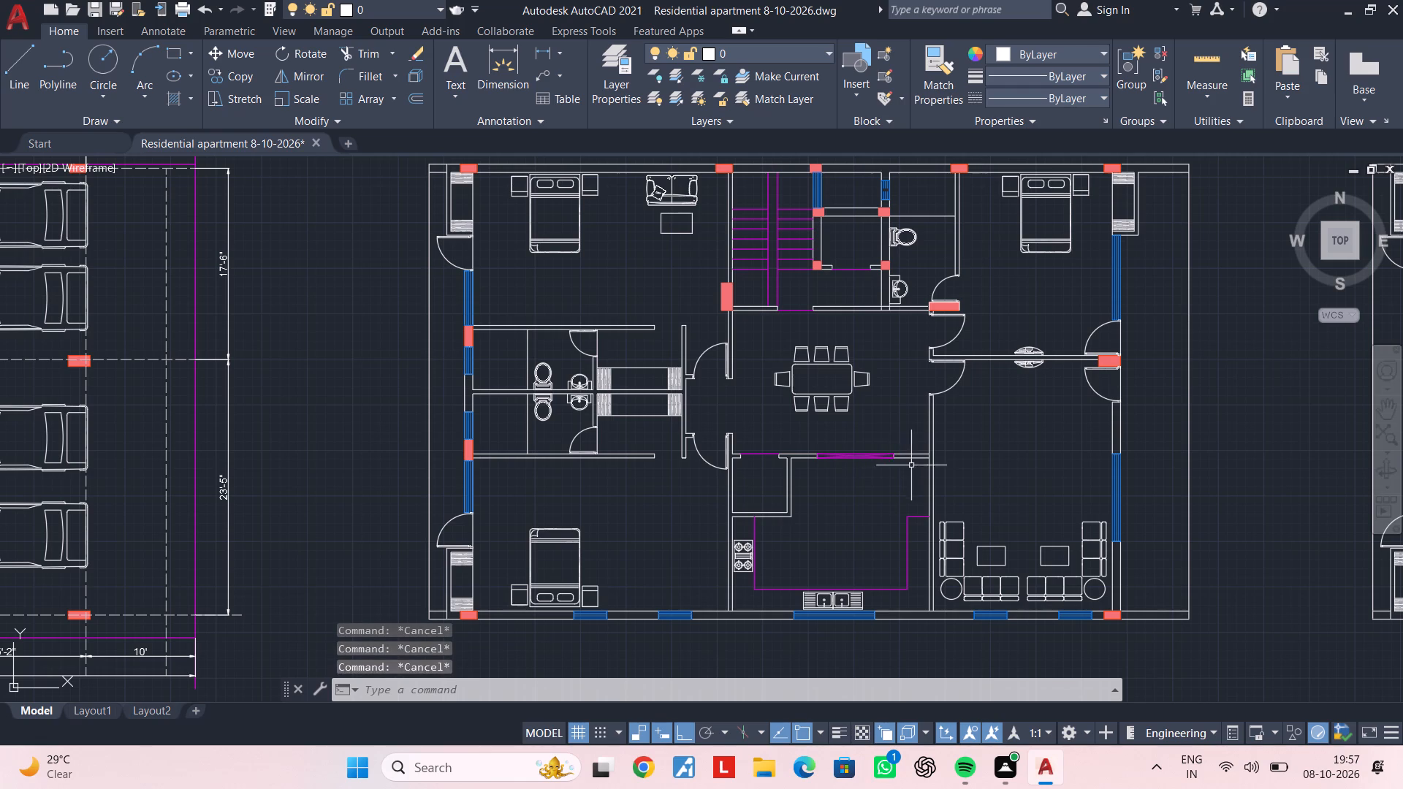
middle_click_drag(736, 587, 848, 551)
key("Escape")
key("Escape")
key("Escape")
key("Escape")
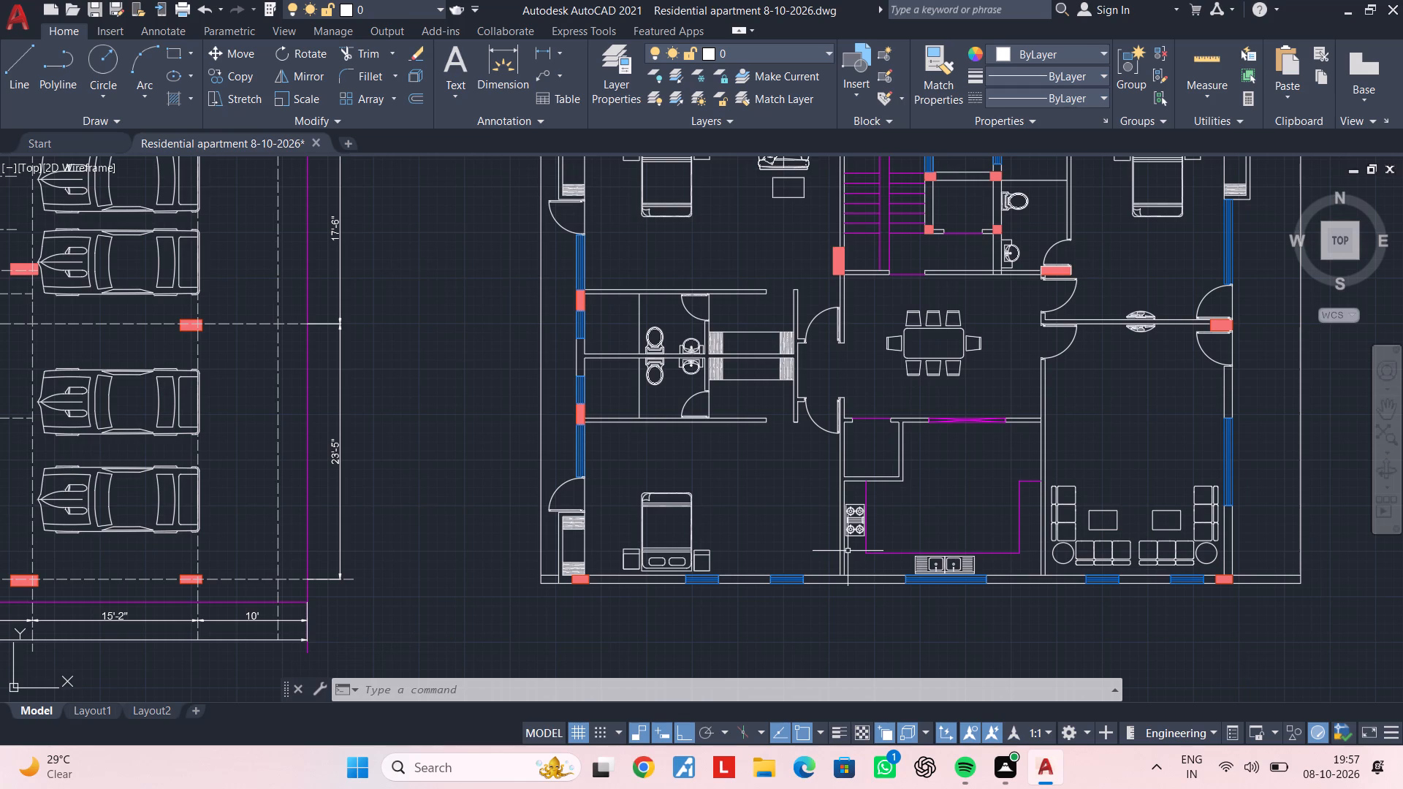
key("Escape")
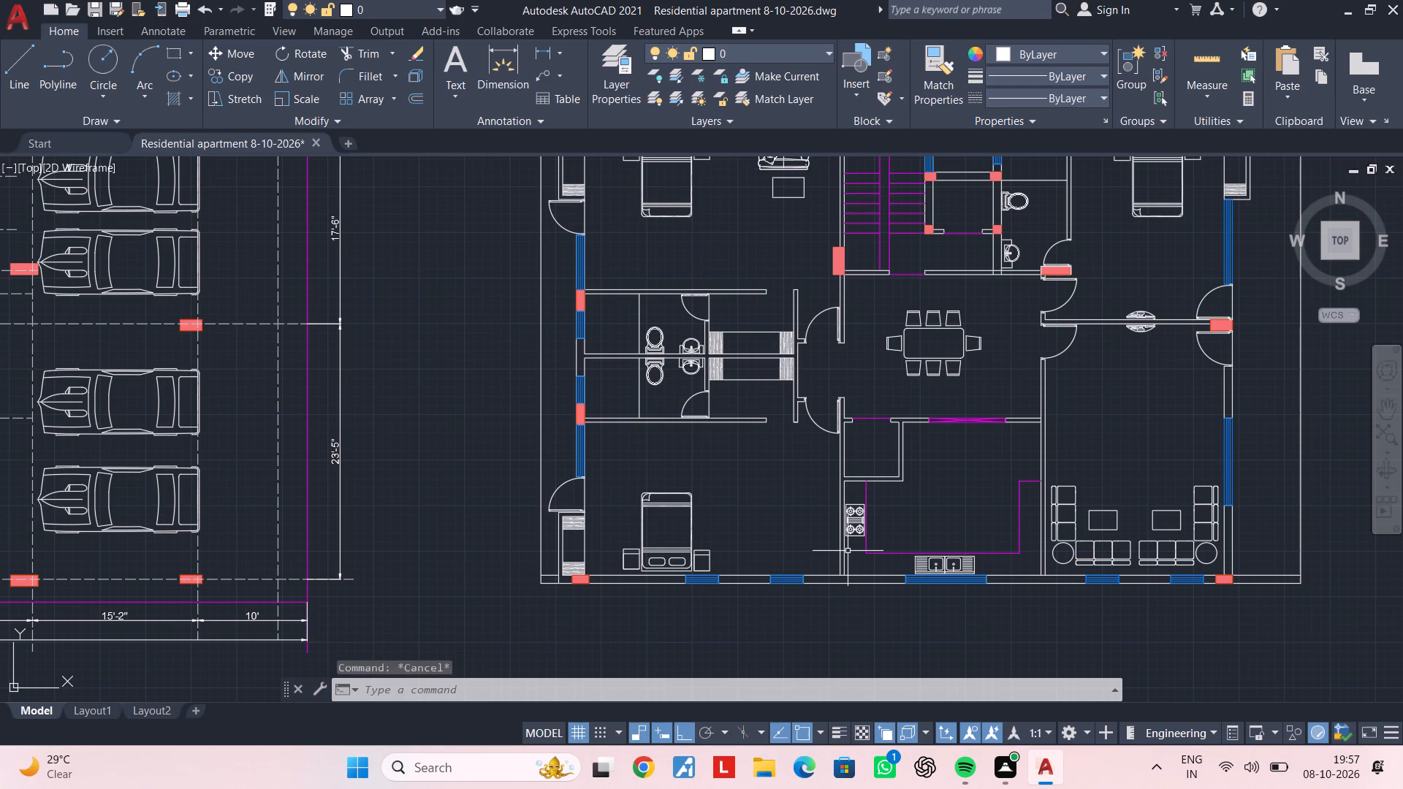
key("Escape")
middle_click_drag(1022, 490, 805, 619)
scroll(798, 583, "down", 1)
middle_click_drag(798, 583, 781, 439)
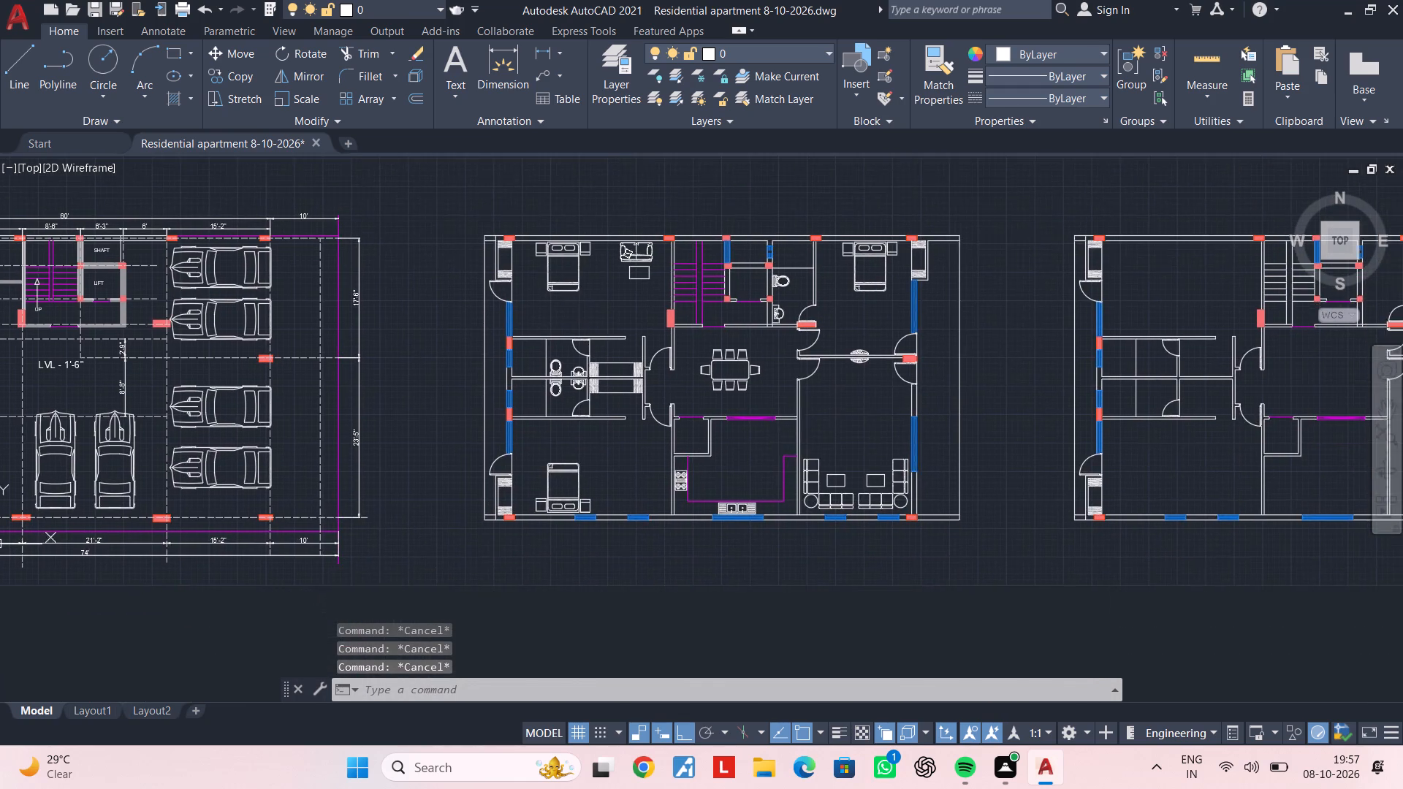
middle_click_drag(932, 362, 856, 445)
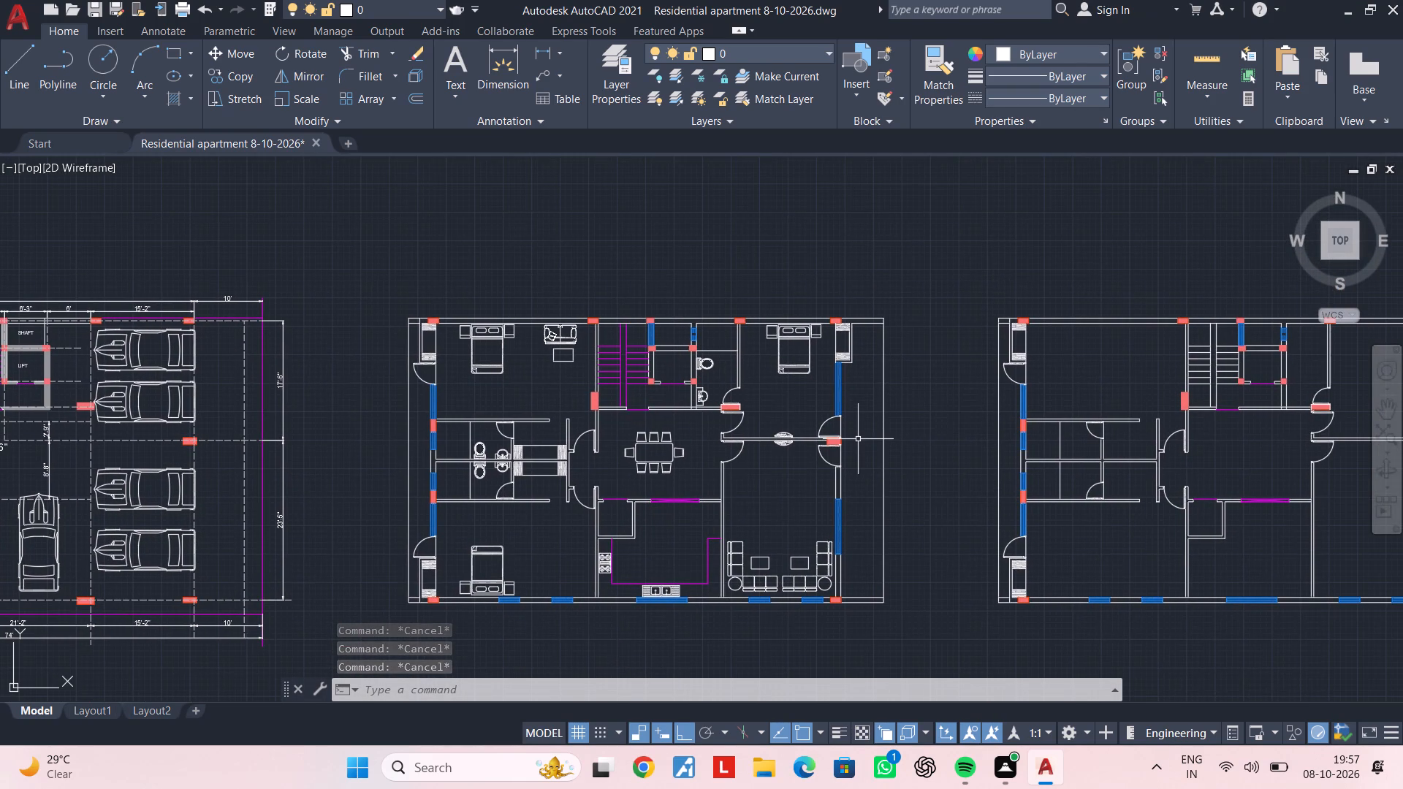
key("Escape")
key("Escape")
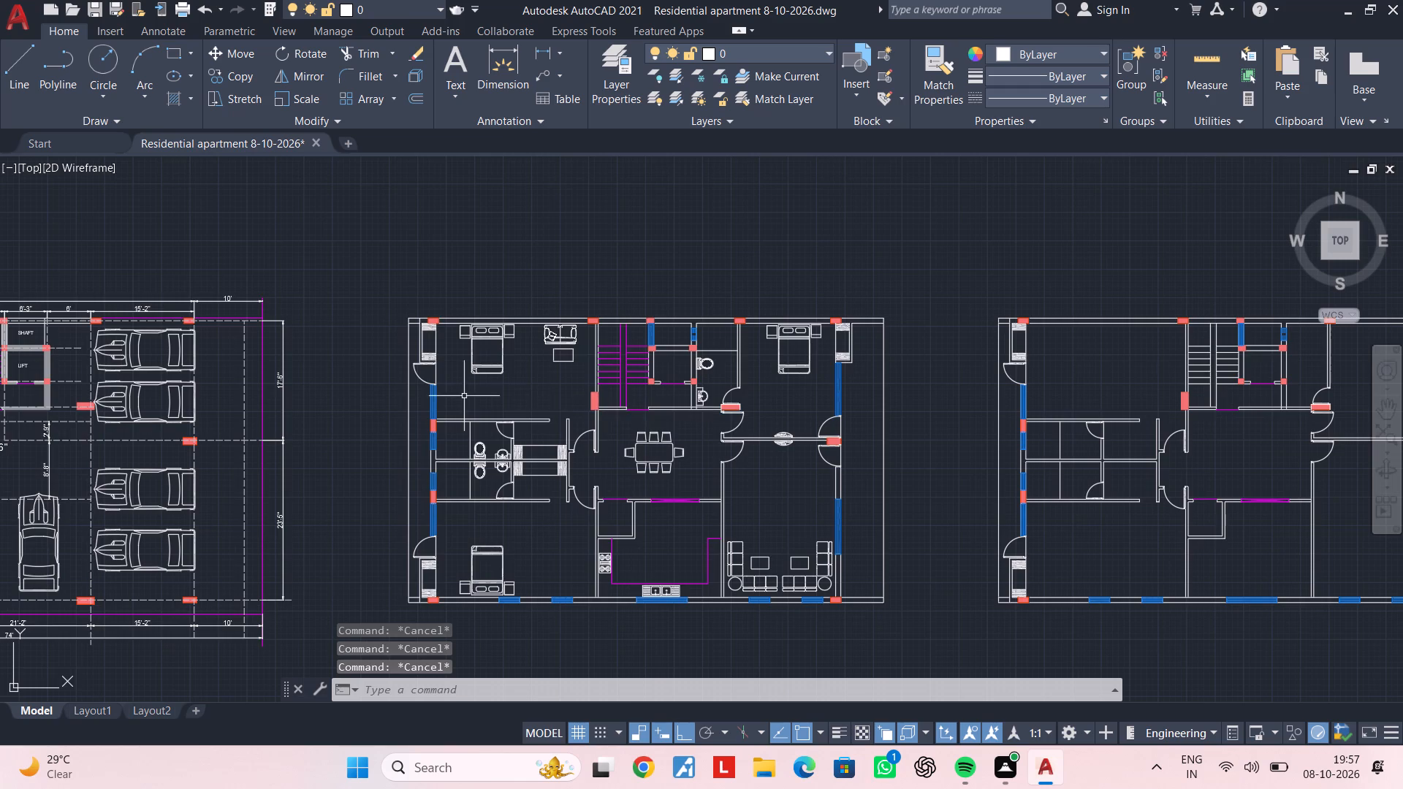
Offset the west balcony's outer edge line 6 inches outward in the furnished floor plan.
scroll(459, 394, "up", 3)
middle_click_drag(377, 424, 855, 417)
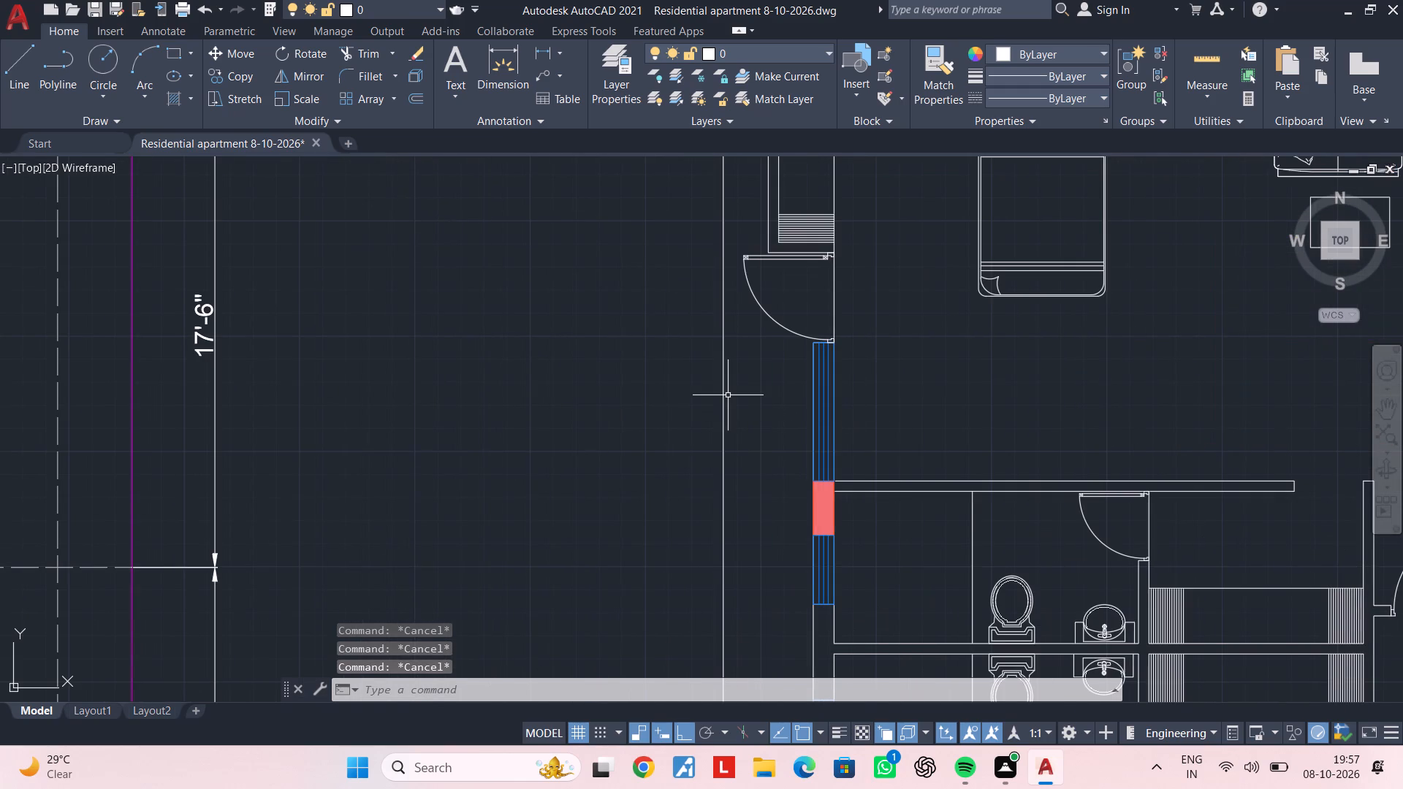
key("Escape")
type("of")
key("space")
type("6\"")
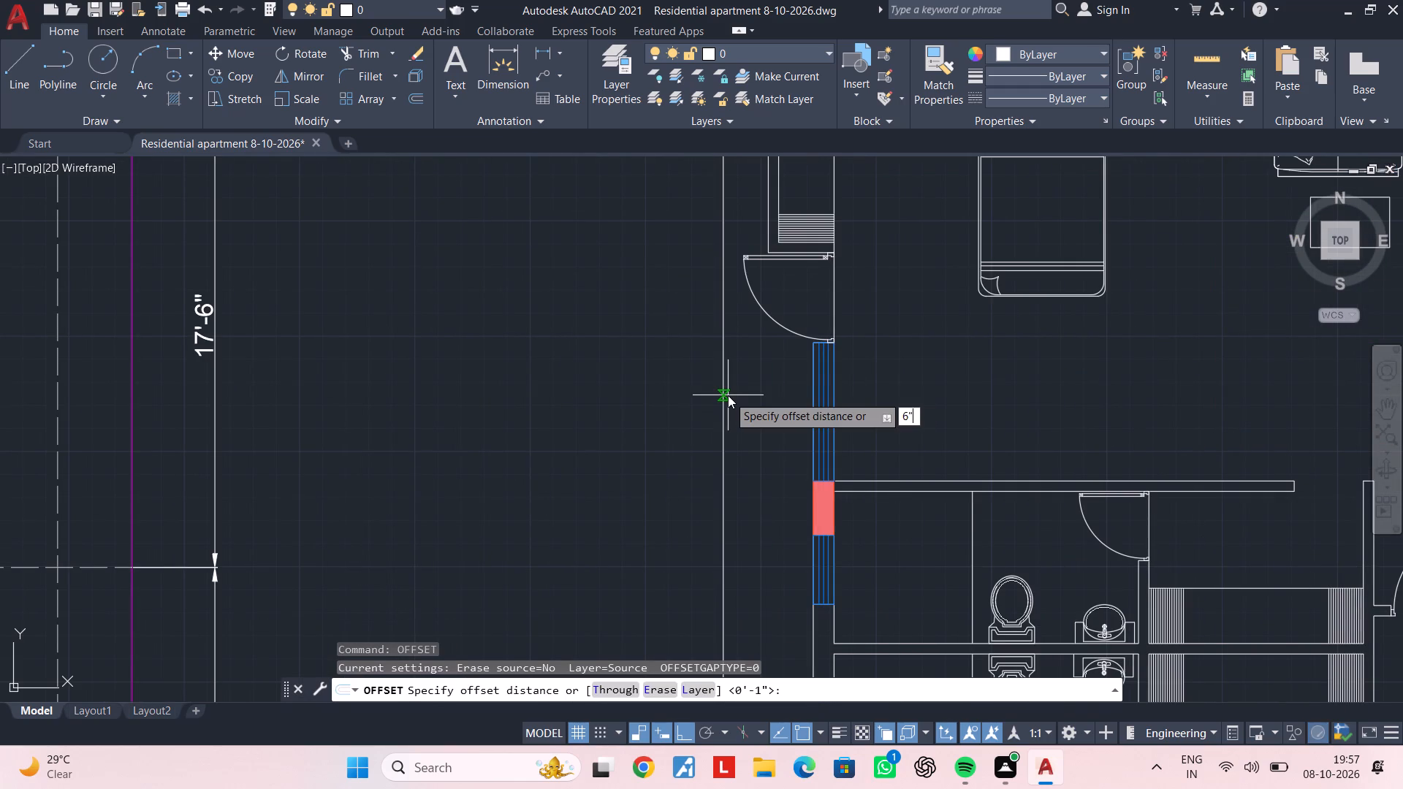
key("Return")
left_click(725, 411)
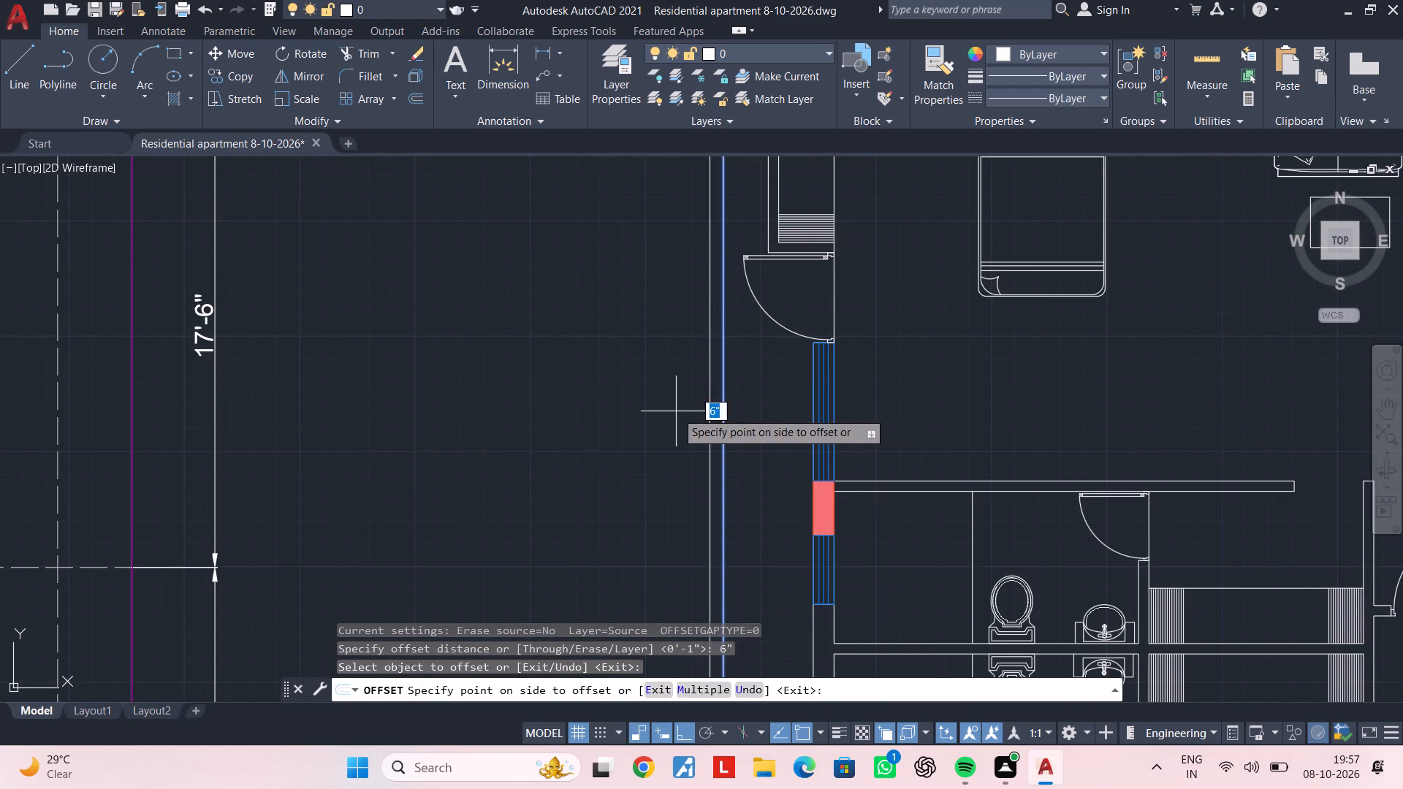
left_click(636, 411)
scroll(666, 403, "down", 3)
middle_click_drag(676, 403, 654, 519)
scroll(675, 420, "up", 3)
scroll(598, 488, "up", 2)
middle_click_drag(626, 476, 646, 419)
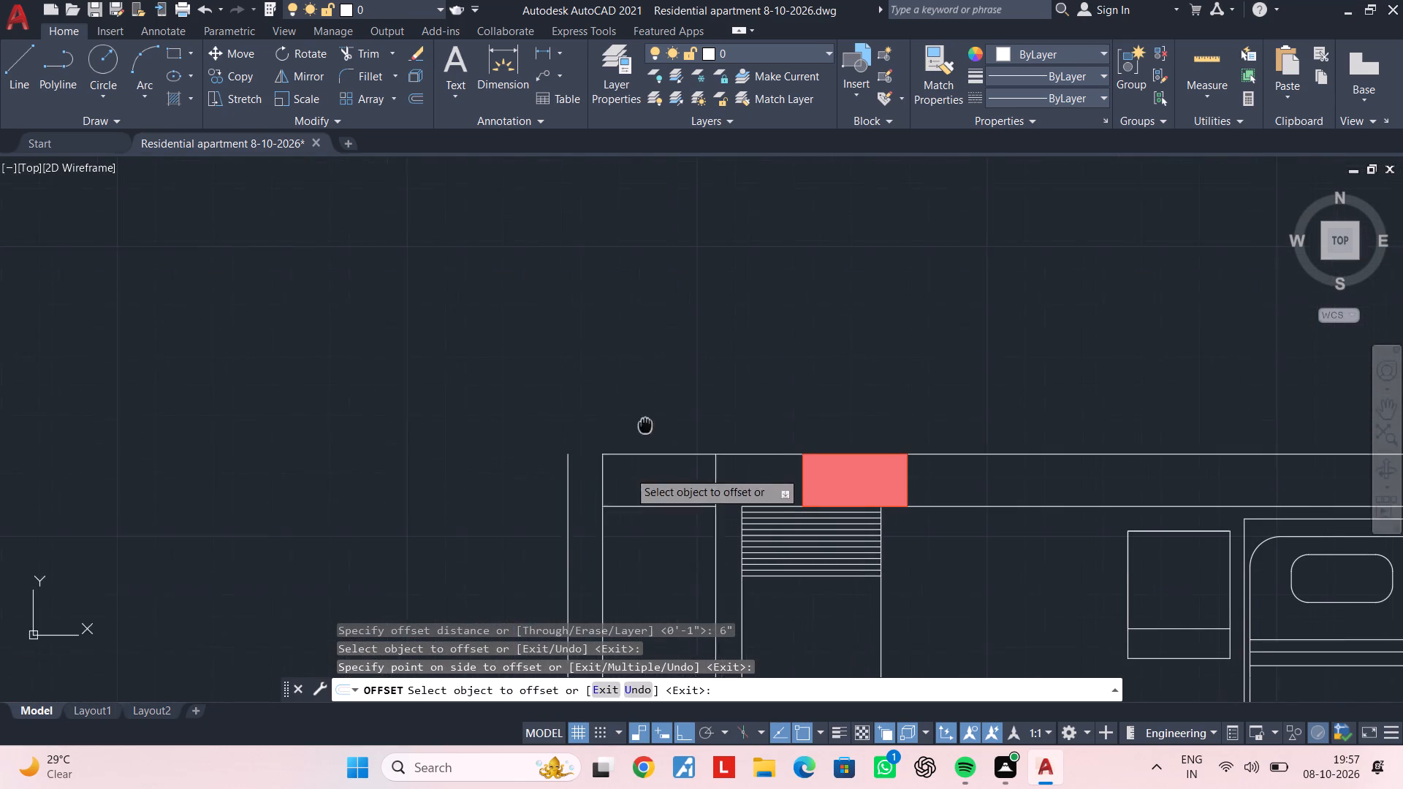
middle_click_drag(646, 419, 647, 414)
key("Escape")
key("Escape")
key("Escape")
Extend the floor plan's north outer wall line west to meet the newly offset balcony line.
key("e")
key("x")
key("space")
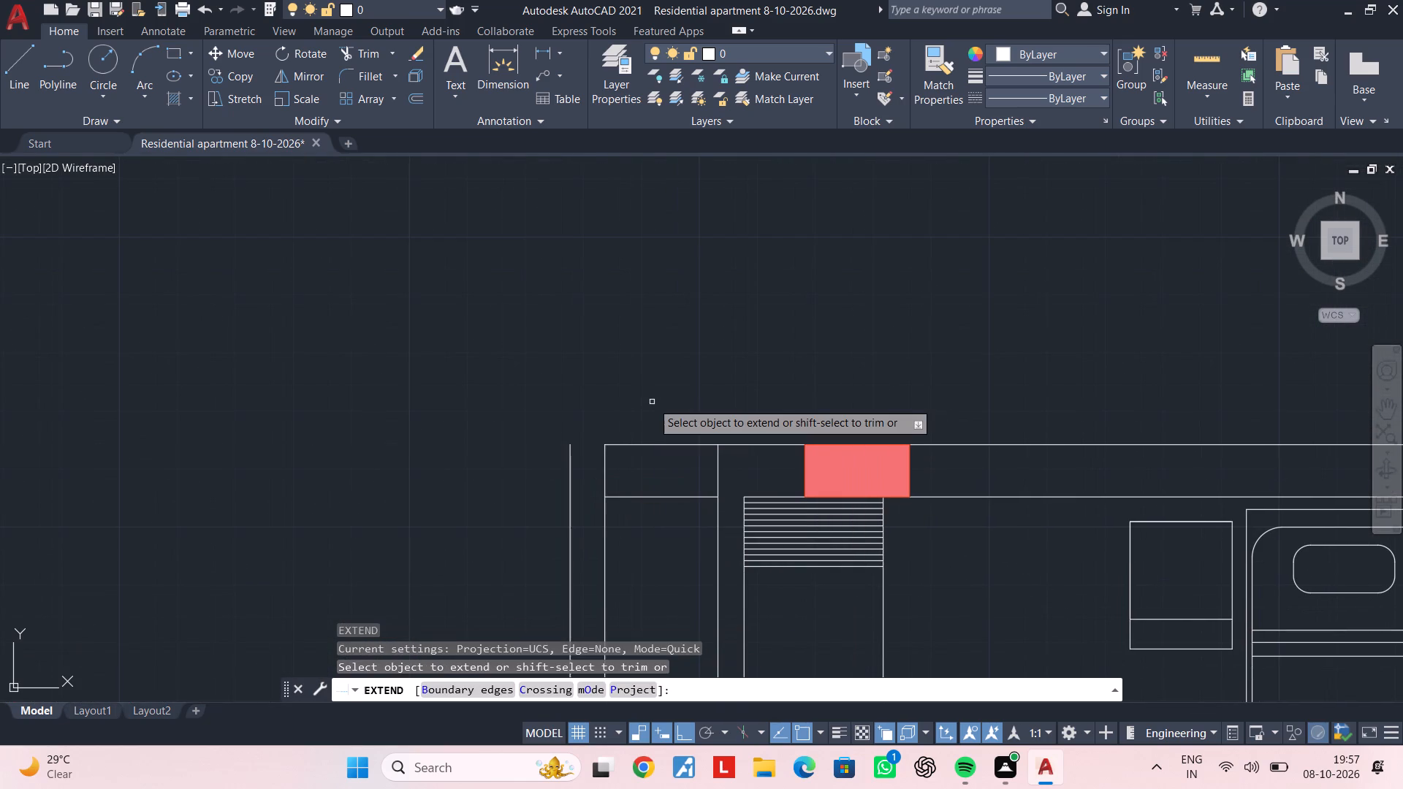
scroll(652, 420, "up", 2)
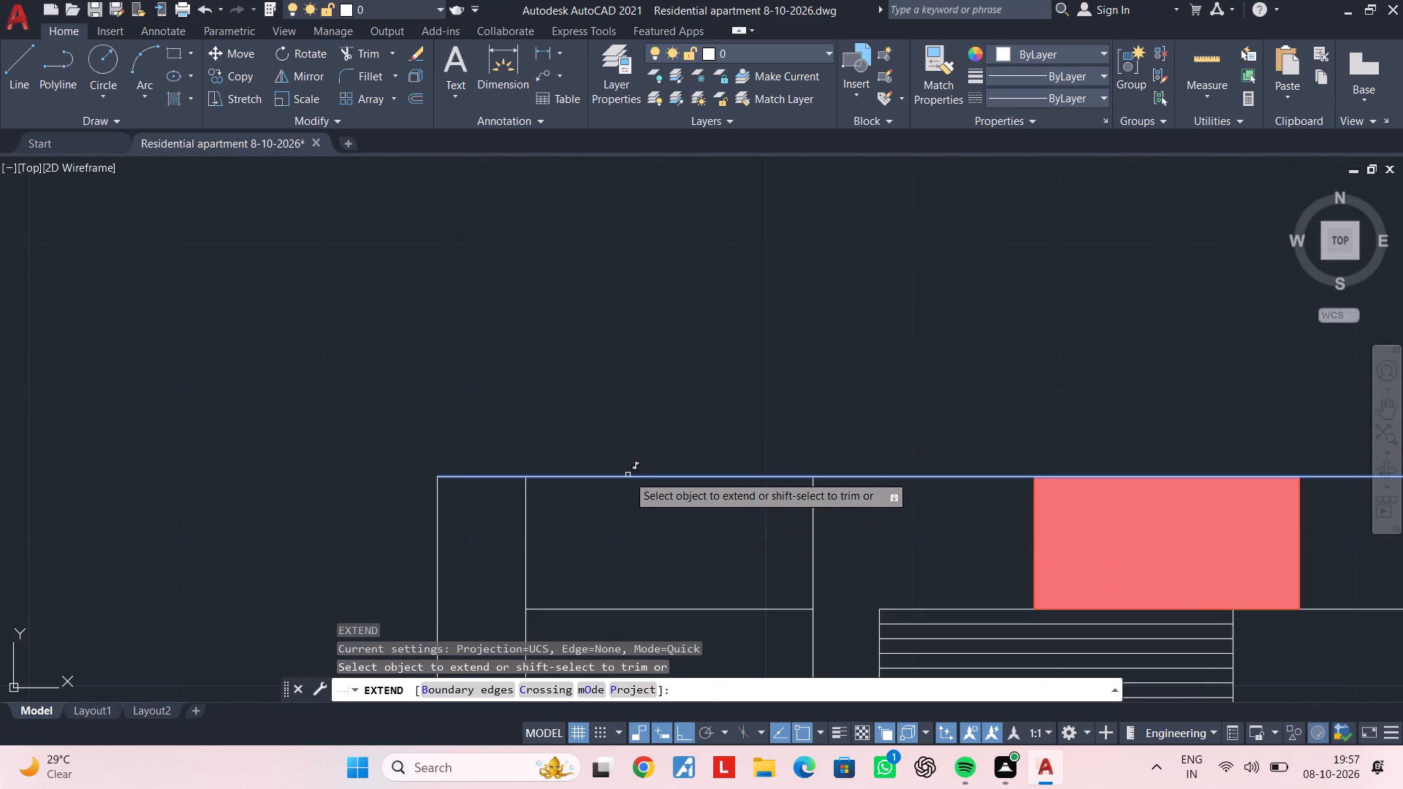
left_click(628, 475)
scroll(643, 498, "down", 1)
middle_click_drag(643, 498, 658, 401)
key("Escape")
key("Escape")
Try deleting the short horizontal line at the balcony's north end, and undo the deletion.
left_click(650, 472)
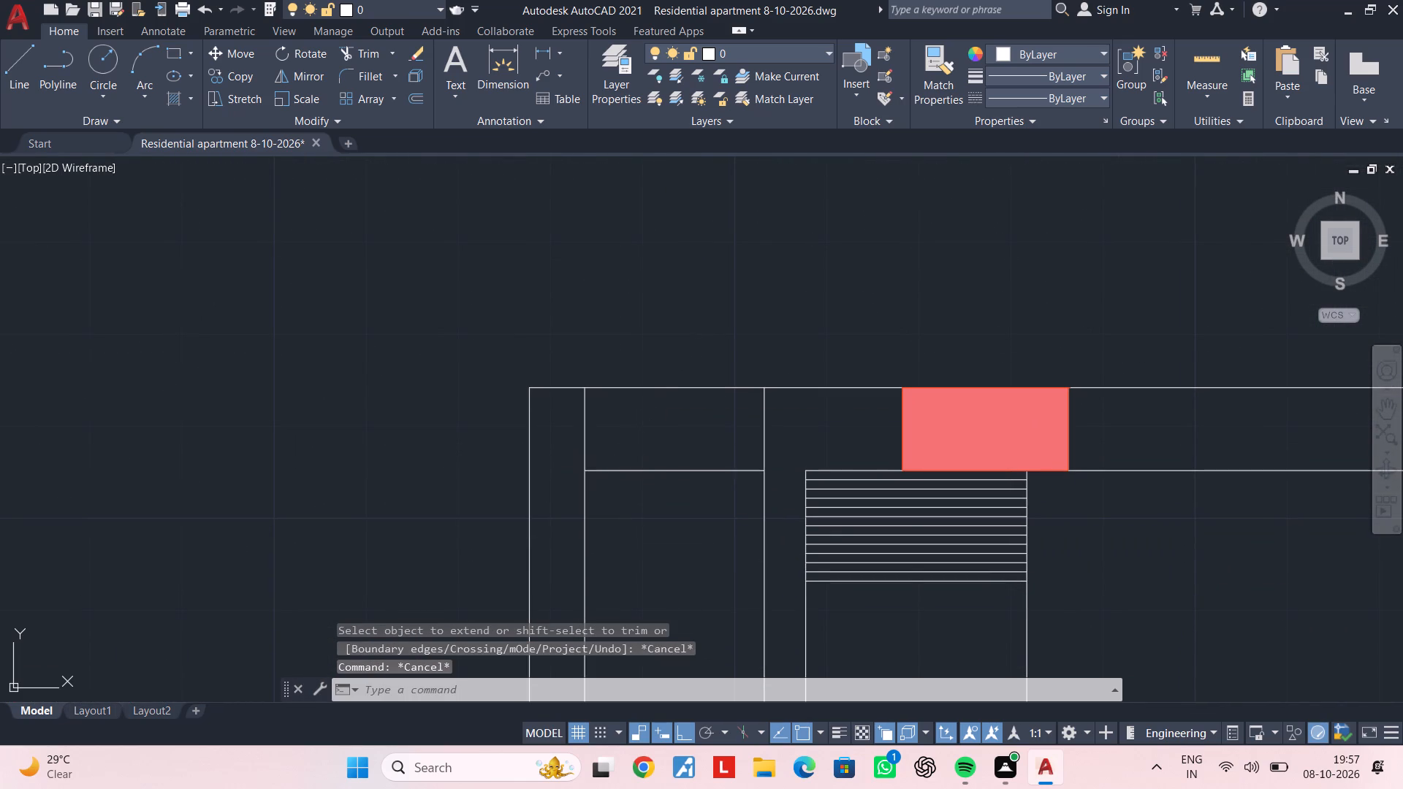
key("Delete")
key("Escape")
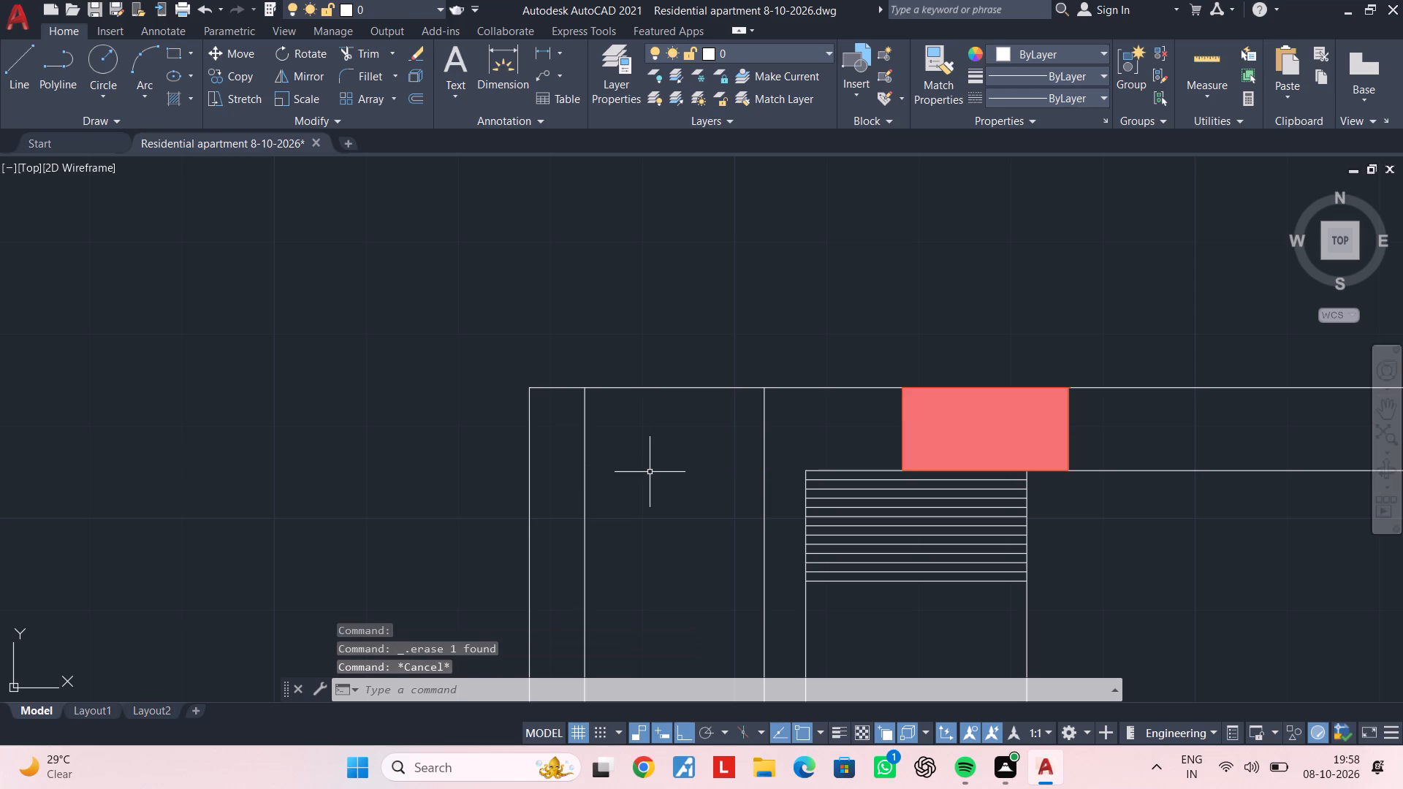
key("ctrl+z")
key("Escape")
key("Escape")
Offset the short horizontal line at the balcony's north end 3 inches upward, toward the outer wall line.
type("of 3\"")
key("Return")
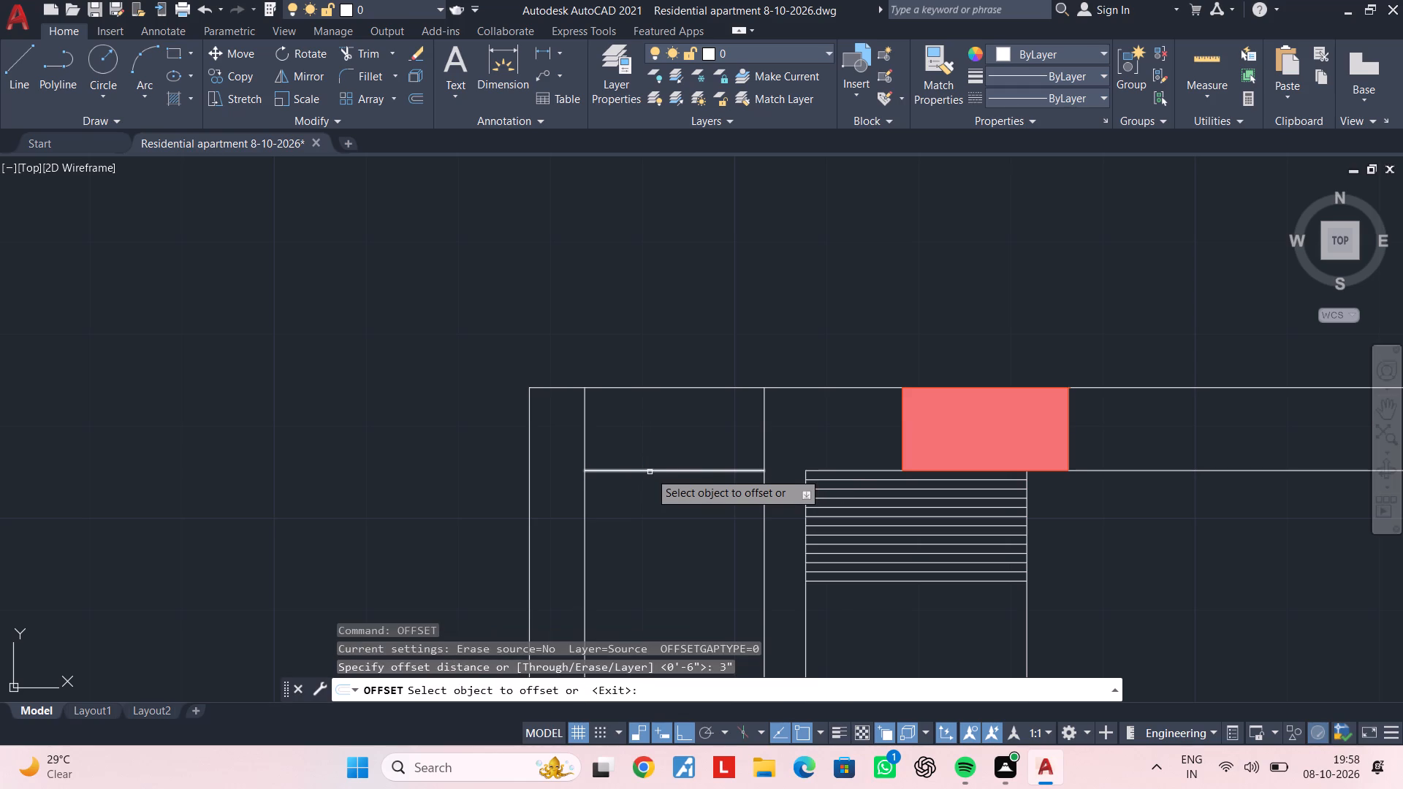
left_click(647, 470)
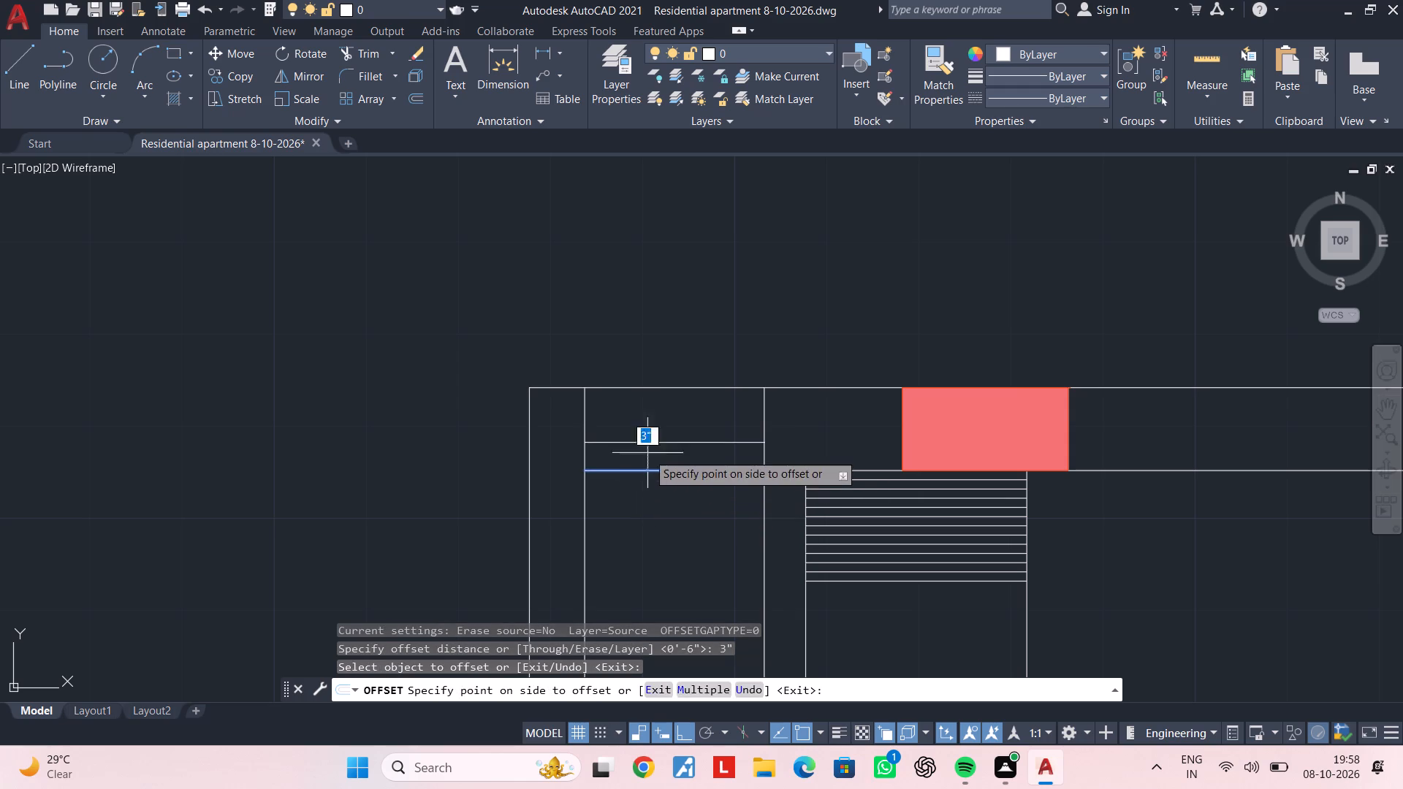
left_click(648, 432)
key("Escape")
key("Escape")
Trim away the original short line at the balcony's north end, keeping its 3-inch offset copy.
key("t")
key("r")
key("space")
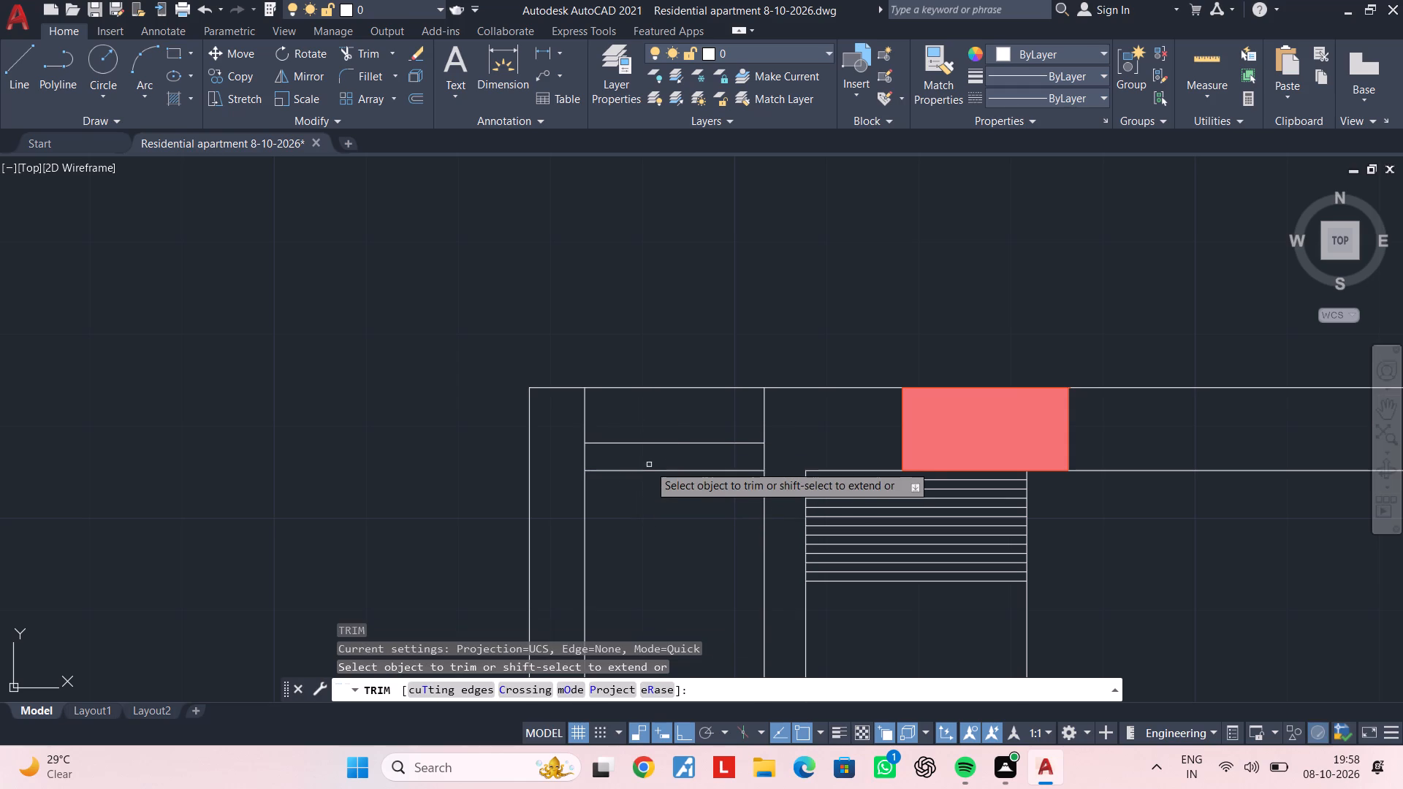
left_click(650, 472)
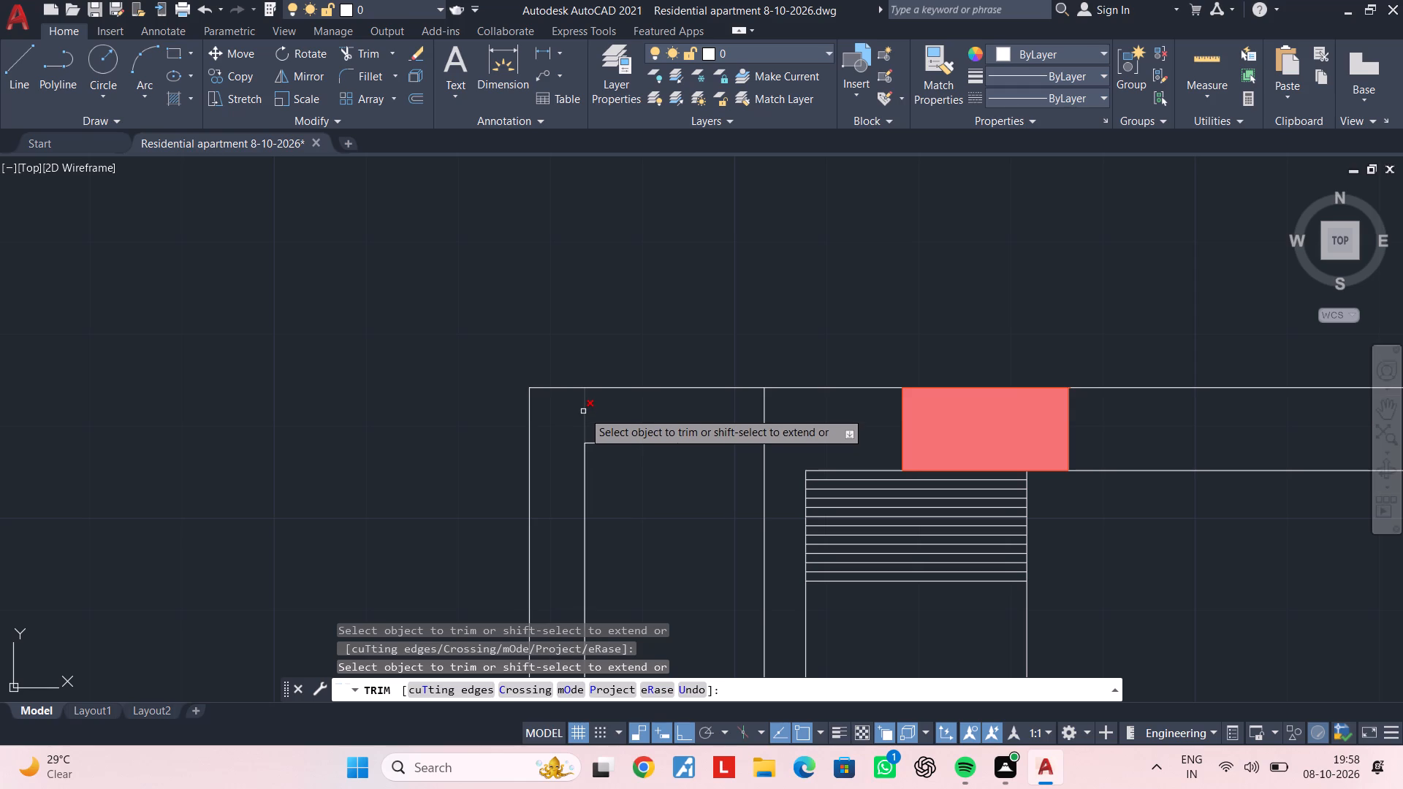
key("Escape")
key("Escape")
Trim the north outer line segment spanning the balcony between its inner edge line and the wall.
key("t")
key("r")
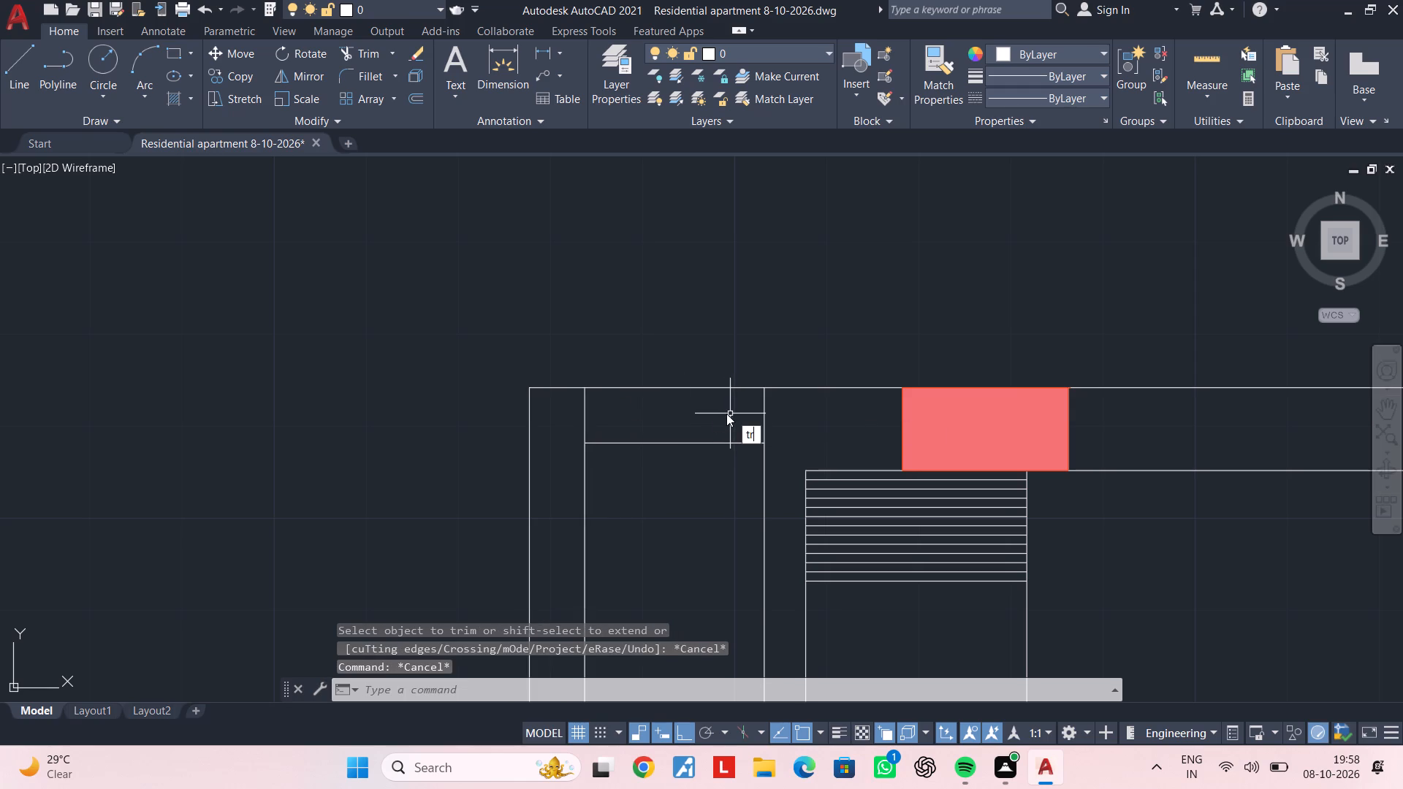
key("space")
left_click(708, 386)
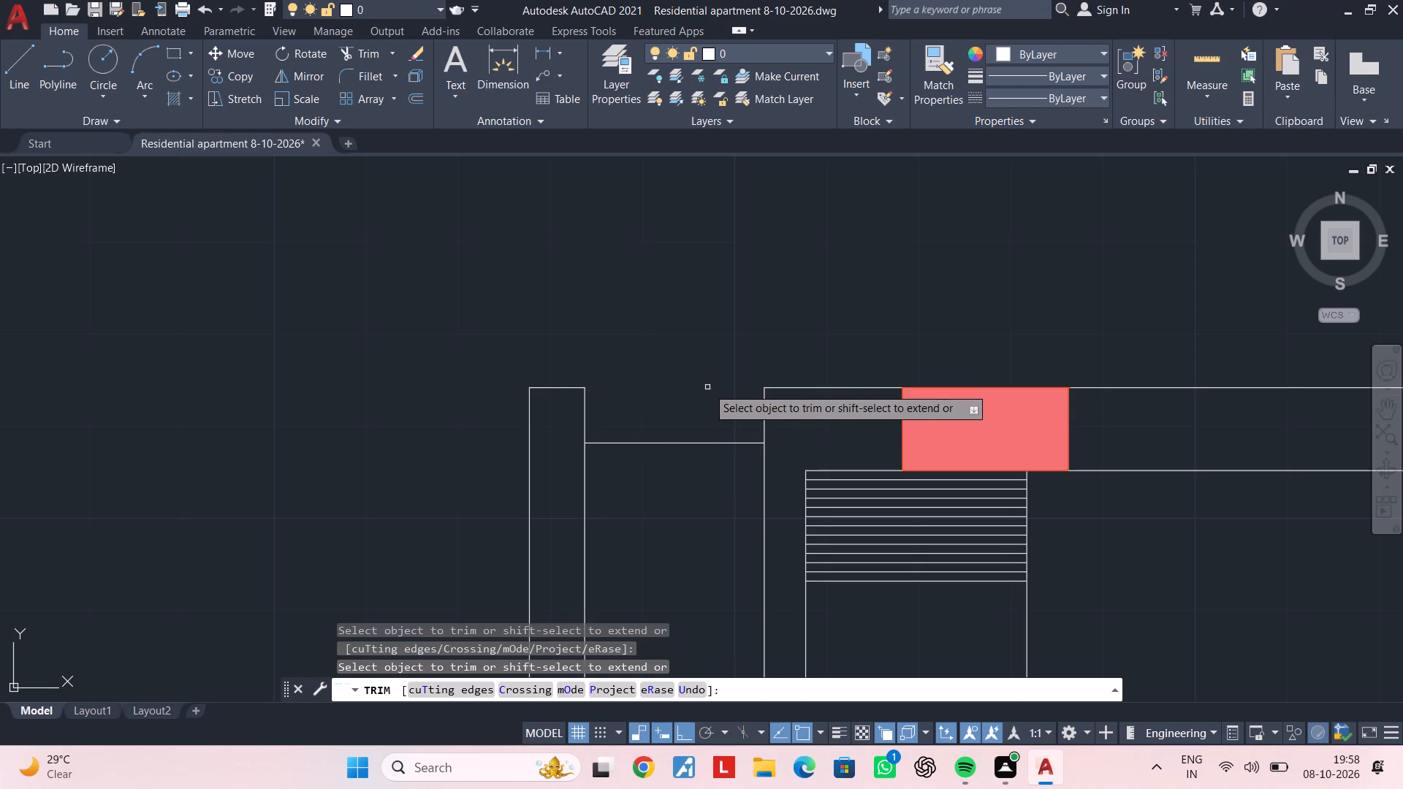
Extend the north outer wall line across the balcony to meet its outer edge line.
key("Escape")
key("Escape")
type("ex")
key("space")
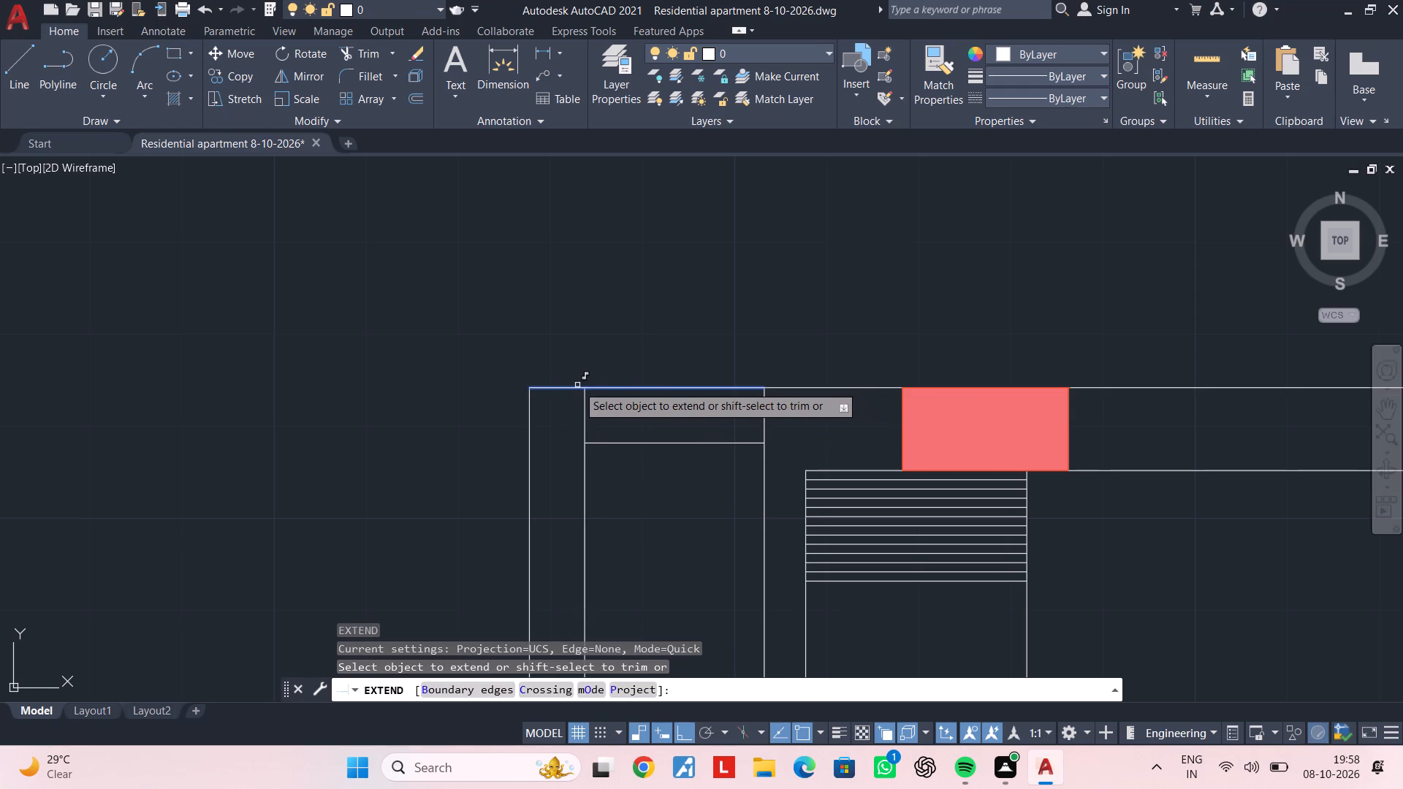
left_click(577, 385)
Trim the balcony's inner edge line where it projects above the short horizontal line at the north end.
key("Escape")
key("Escape")
type("tr")
key("space")
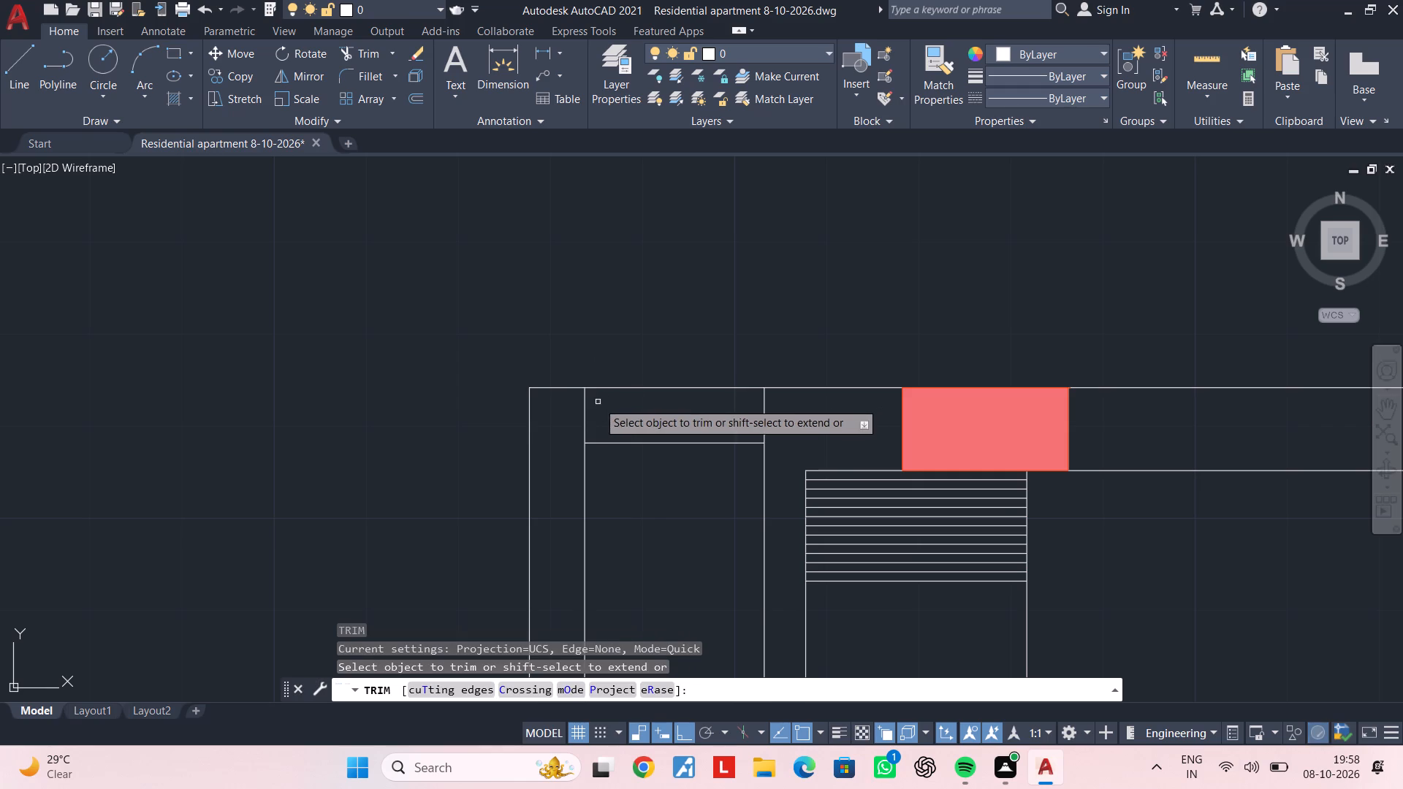
left_click(582, 405)
left_click(618, 408)
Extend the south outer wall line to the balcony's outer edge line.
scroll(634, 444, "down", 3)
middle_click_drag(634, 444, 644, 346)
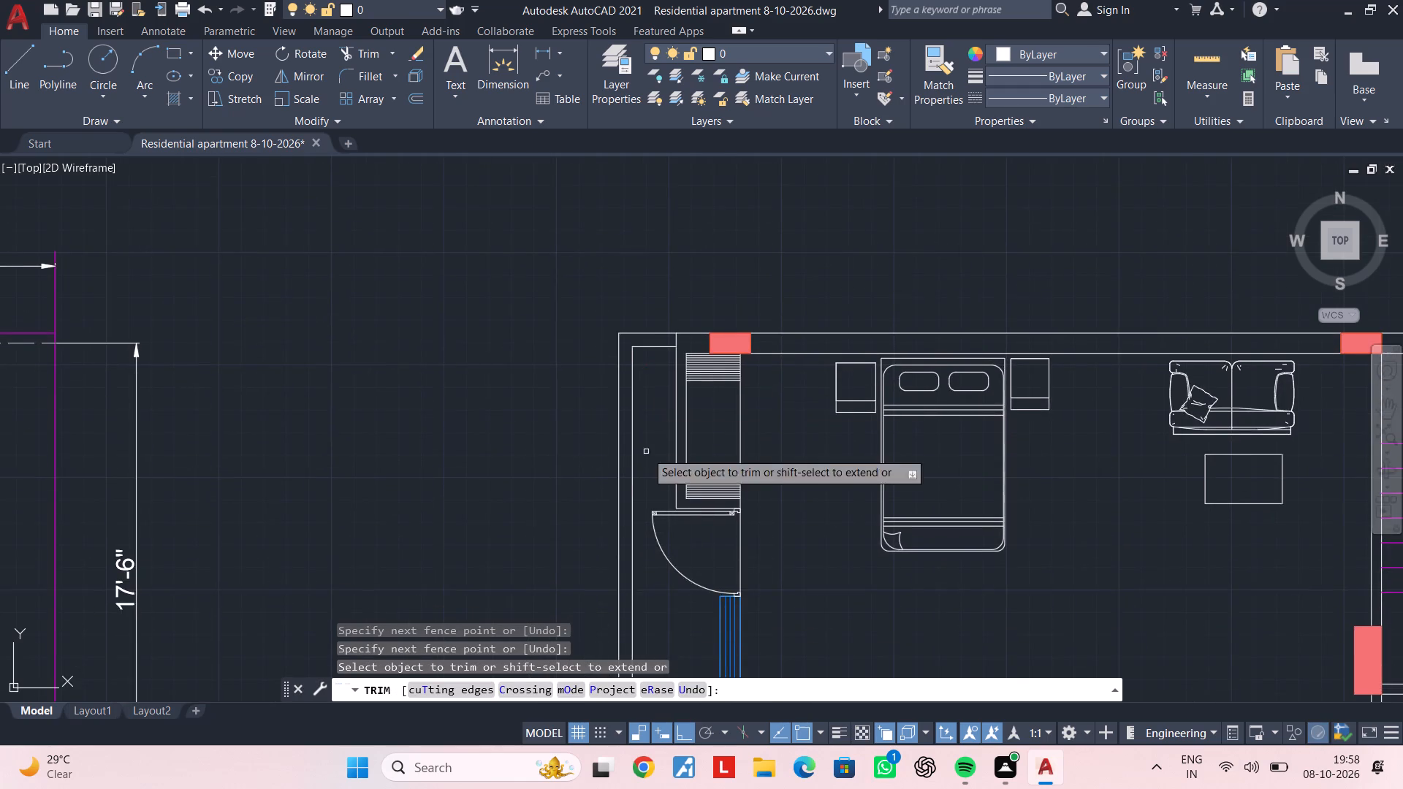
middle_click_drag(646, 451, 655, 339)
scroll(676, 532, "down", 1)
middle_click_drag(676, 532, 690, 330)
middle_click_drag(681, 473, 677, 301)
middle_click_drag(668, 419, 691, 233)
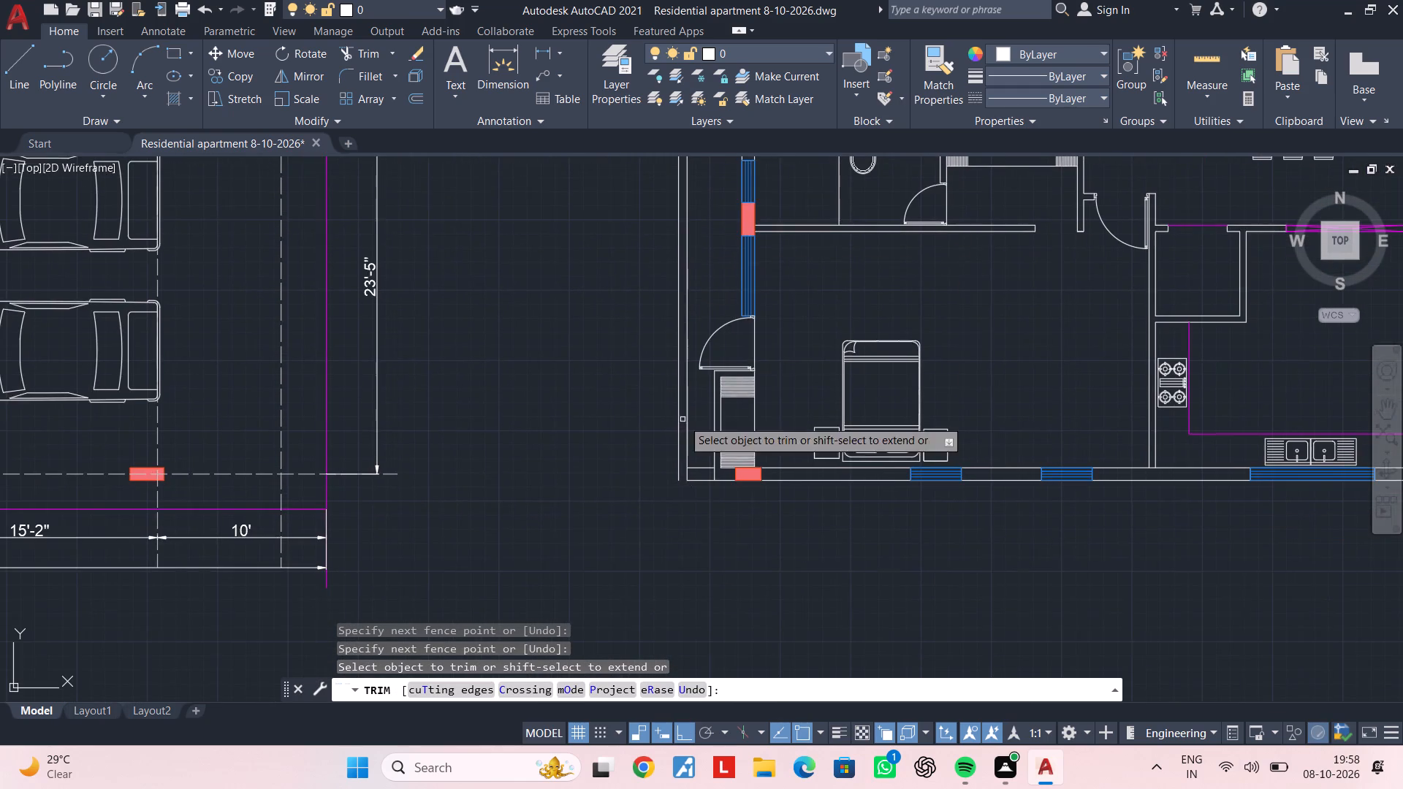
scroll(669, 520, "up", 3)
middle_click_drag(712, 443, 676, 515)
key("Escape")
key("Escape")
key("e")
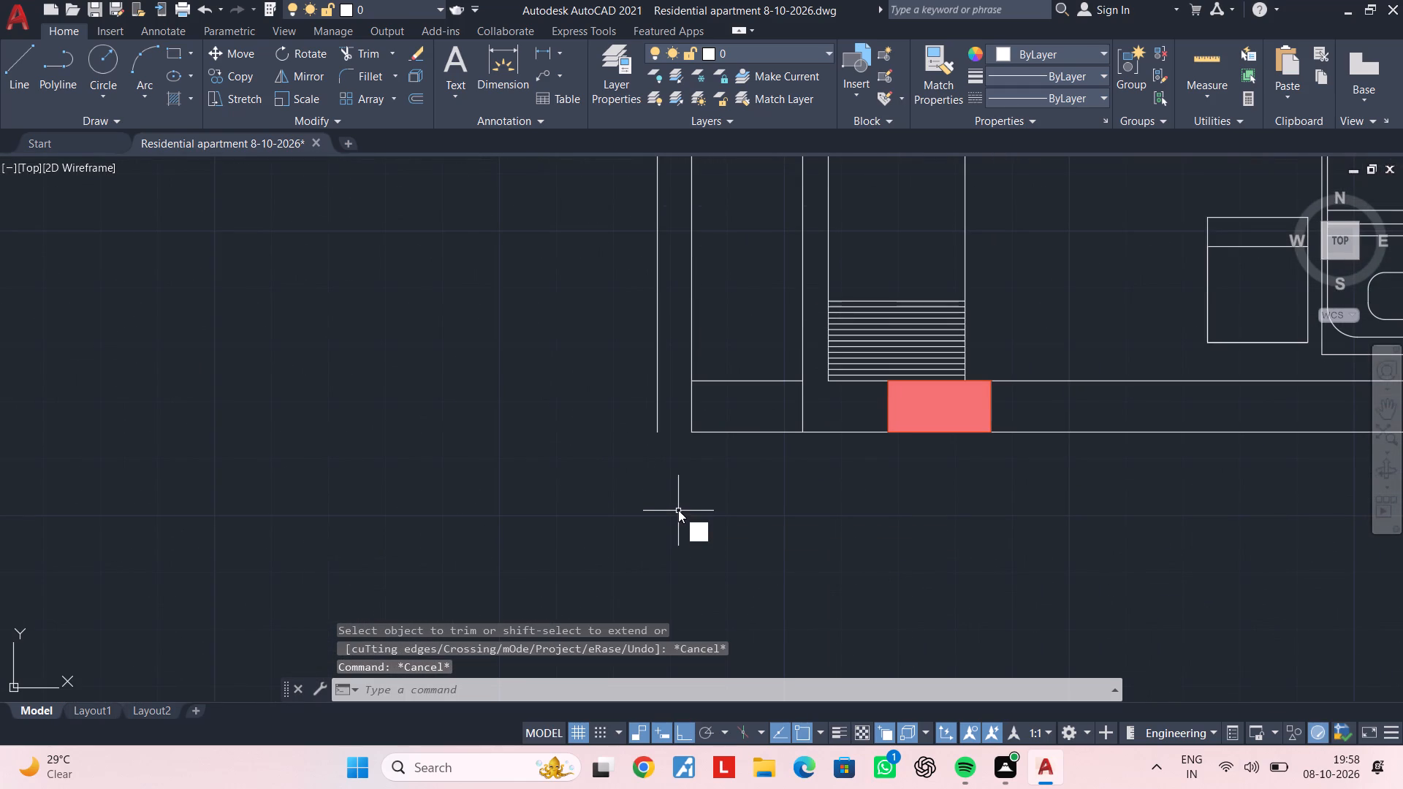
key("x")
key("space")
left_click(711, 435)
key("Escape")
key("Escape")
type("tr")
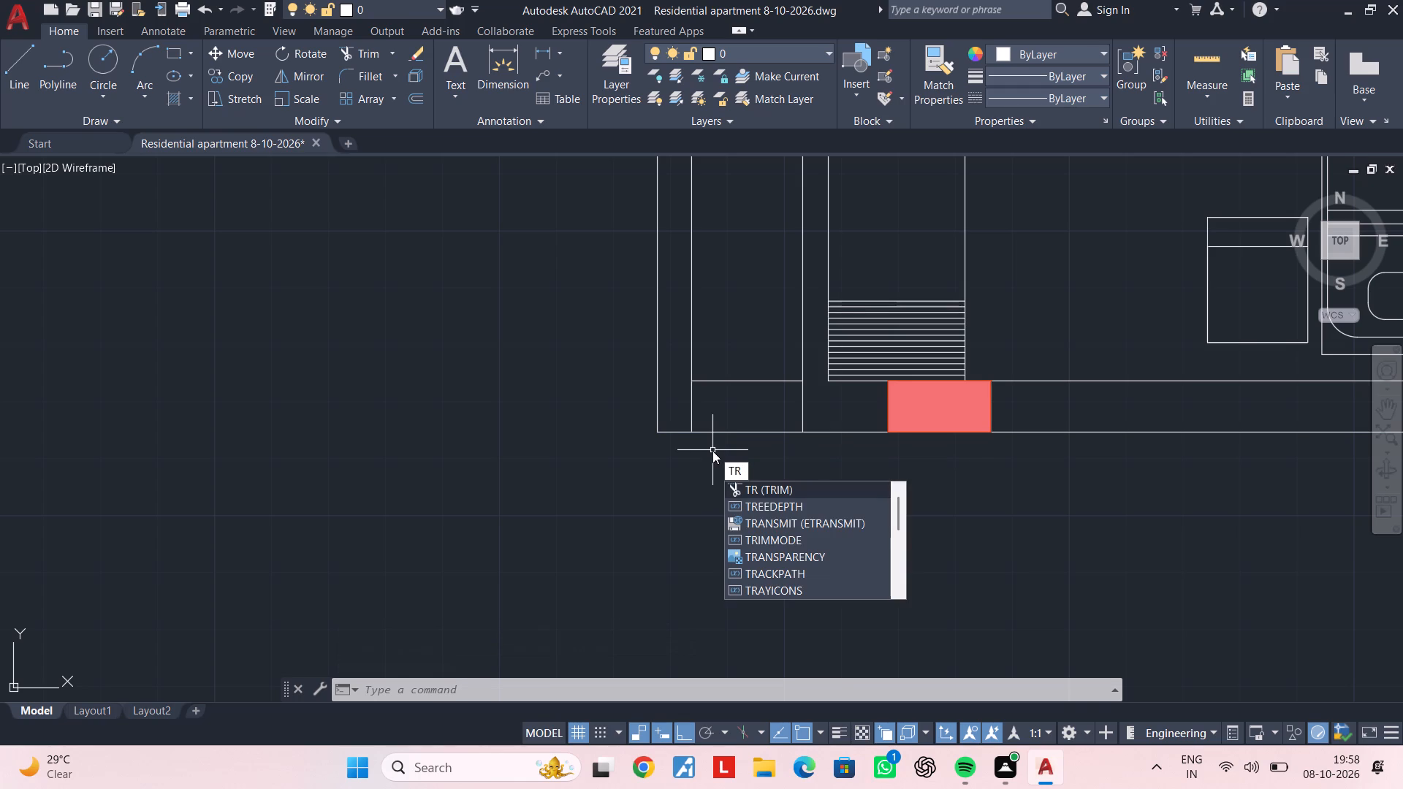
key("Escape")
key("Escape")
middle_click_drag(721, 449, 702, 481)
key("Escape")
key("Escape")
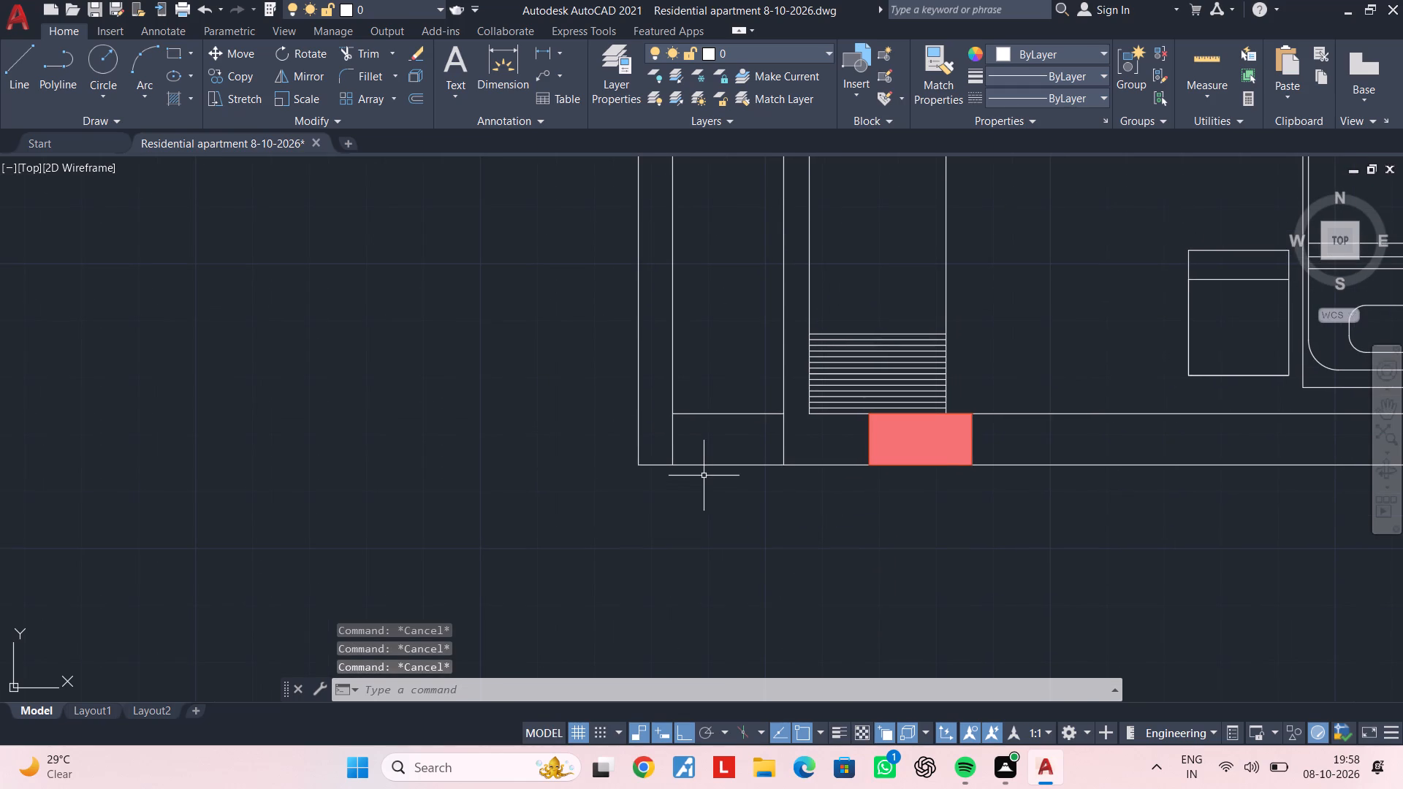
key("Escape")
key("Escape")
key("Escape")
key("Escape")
Offset the short horizontal line at the balcony's south end 3 inches downward, toward the outer wall line.
middle_click_drag(716, 478, 712, 498)
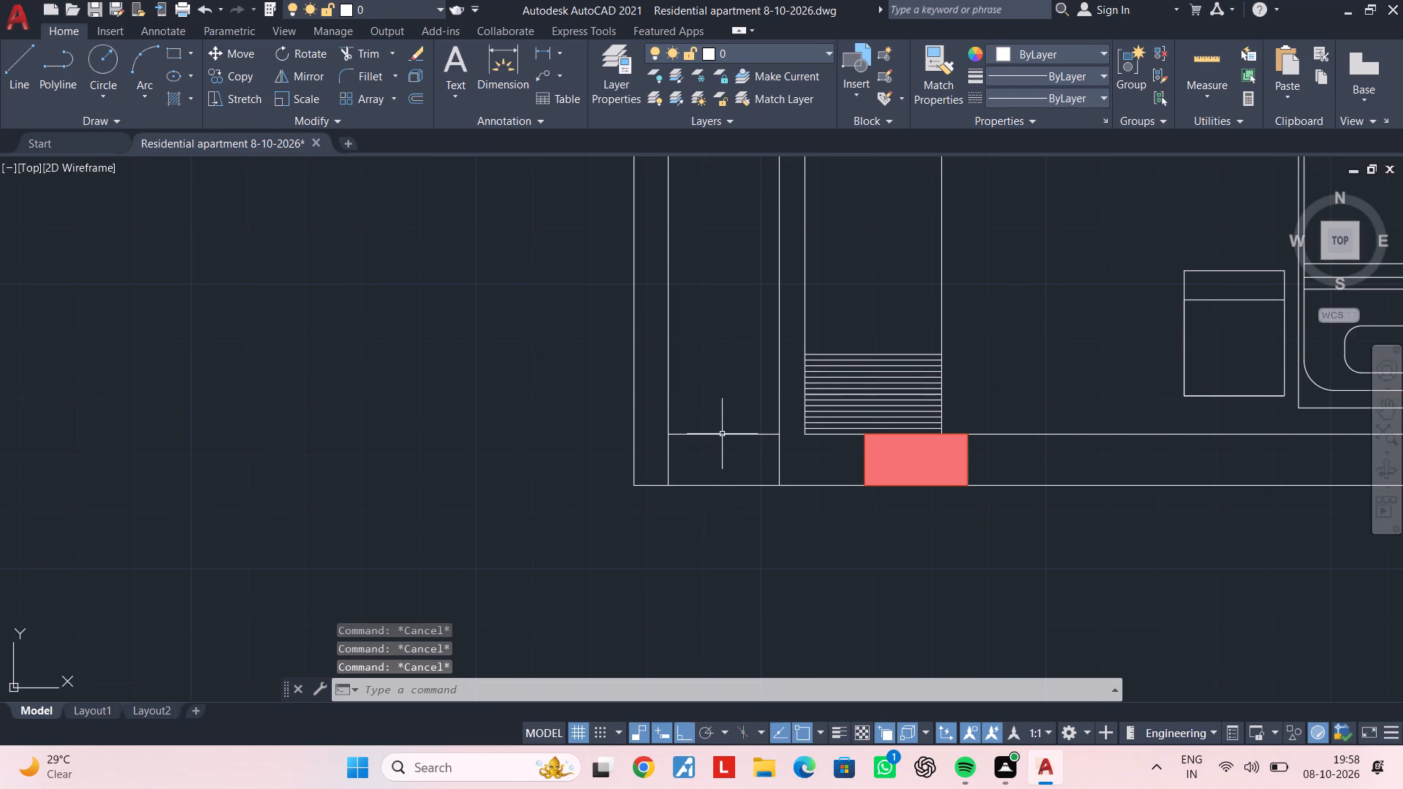
left_click(722, 432)
type("of 3\"")
key("Return")
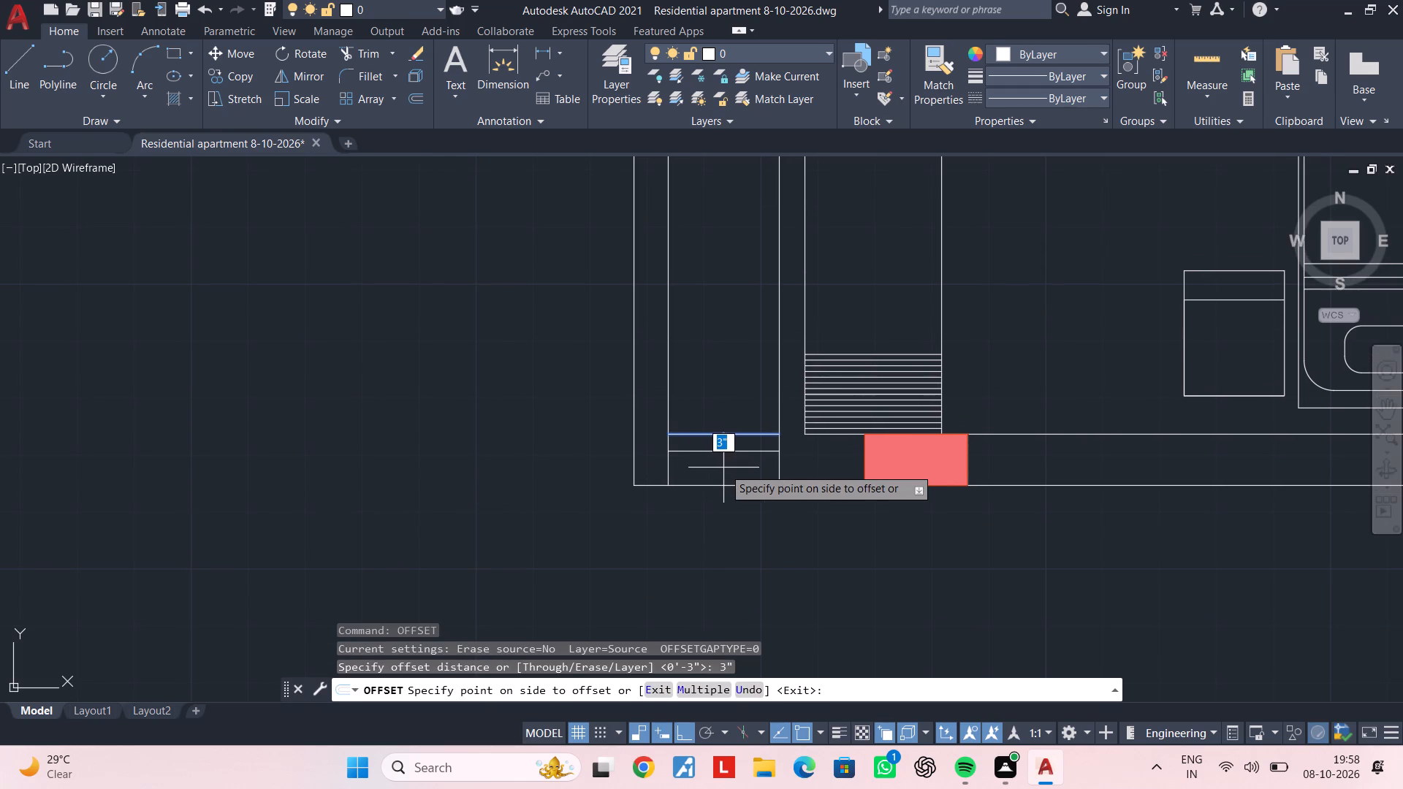
left_click(723, 468)
key("Escape")
Delete the original short line at the balcony's south end, keeping its 3-inch offset copy.
scroll(729, 455, "up", 2)
key("Escape")
left_click(737, 400)
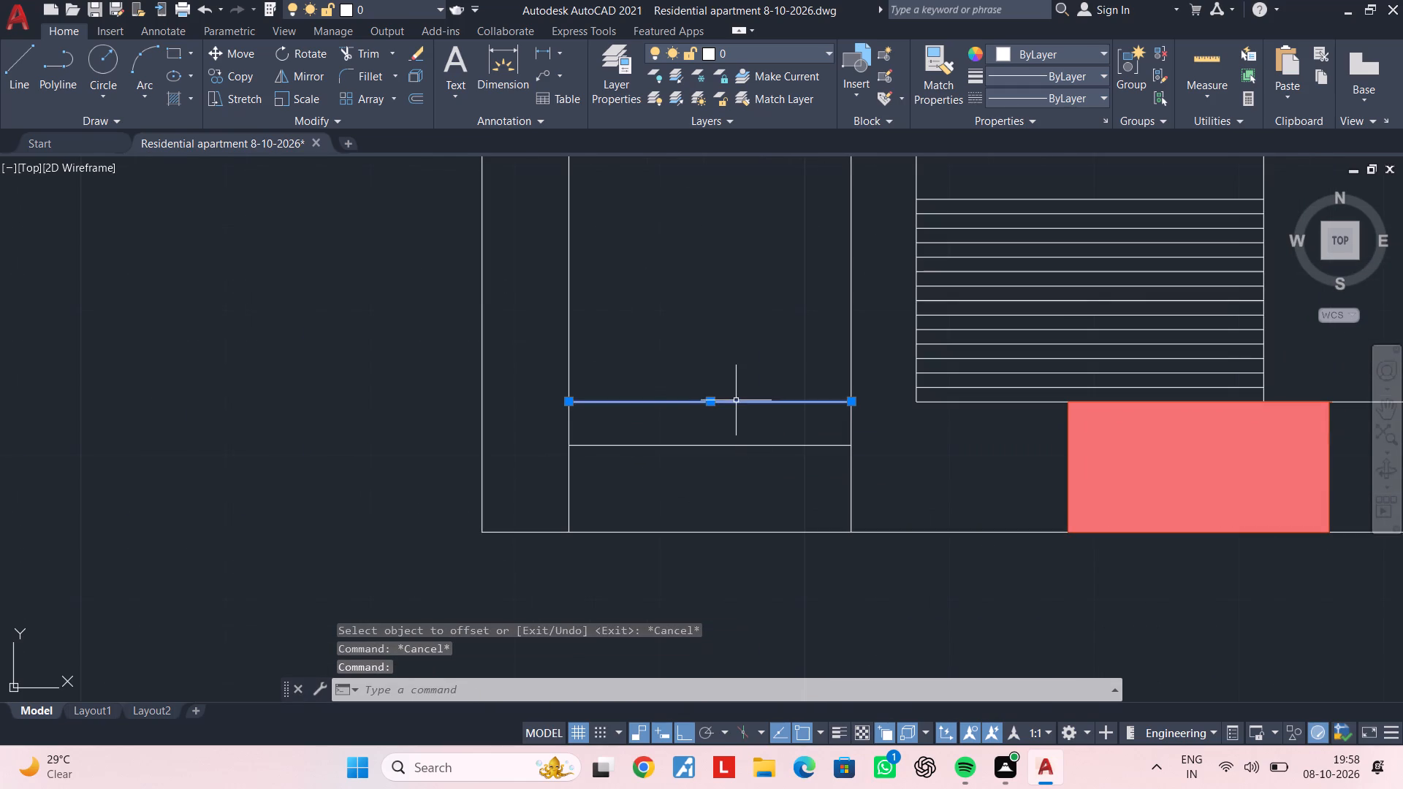
key("Delete")
key("Escape")
key("Escape")
key("Escape")
scroll(655, 525, "down", 1)
middle_click_drag(658, 521, 701, 445)
key("Escape")
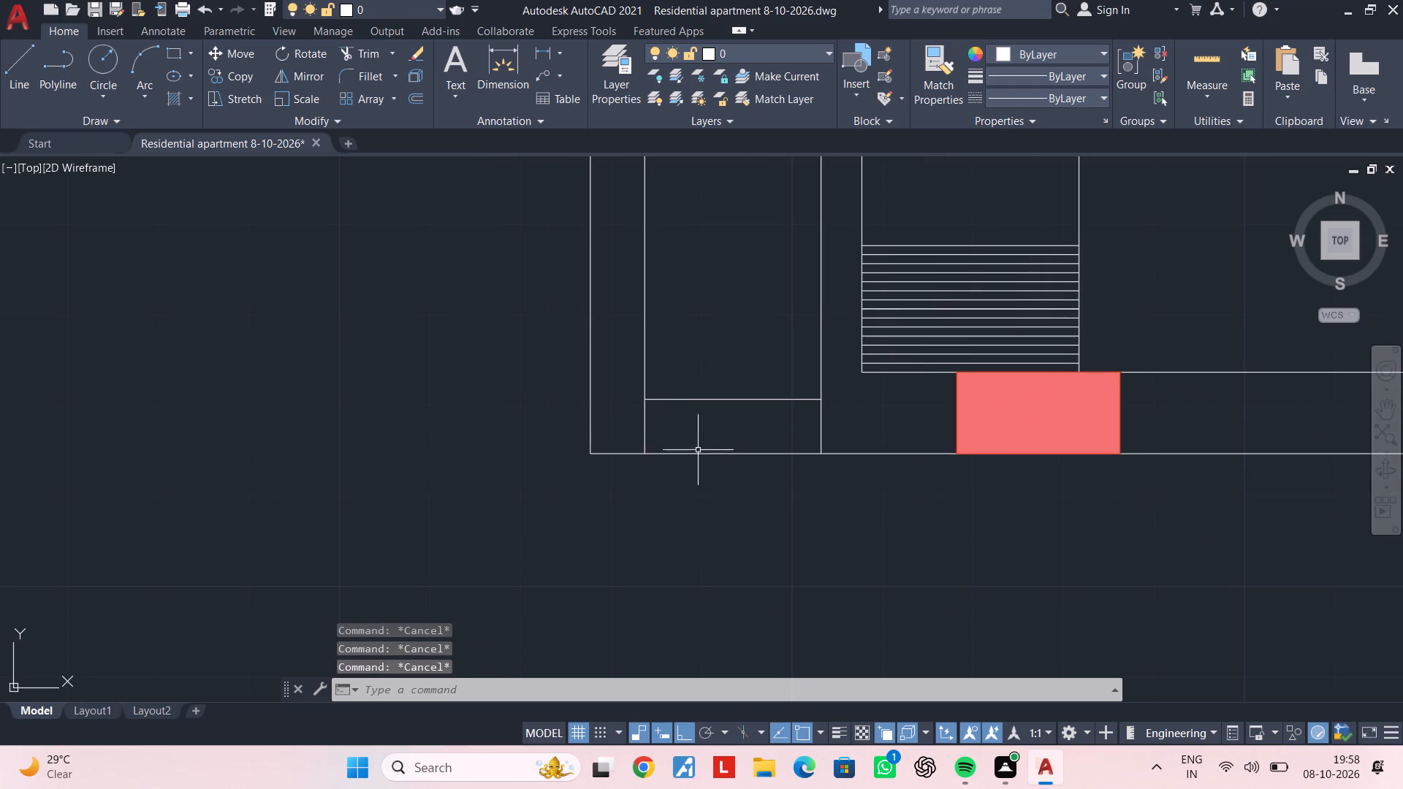
key("Escape")
Trim the south outer line between the balcony's inner edge line and the wall, plus the inner edge line below the offset line.
key("r")
key("space")
key("Escape")
key("Escape")
type("tr")
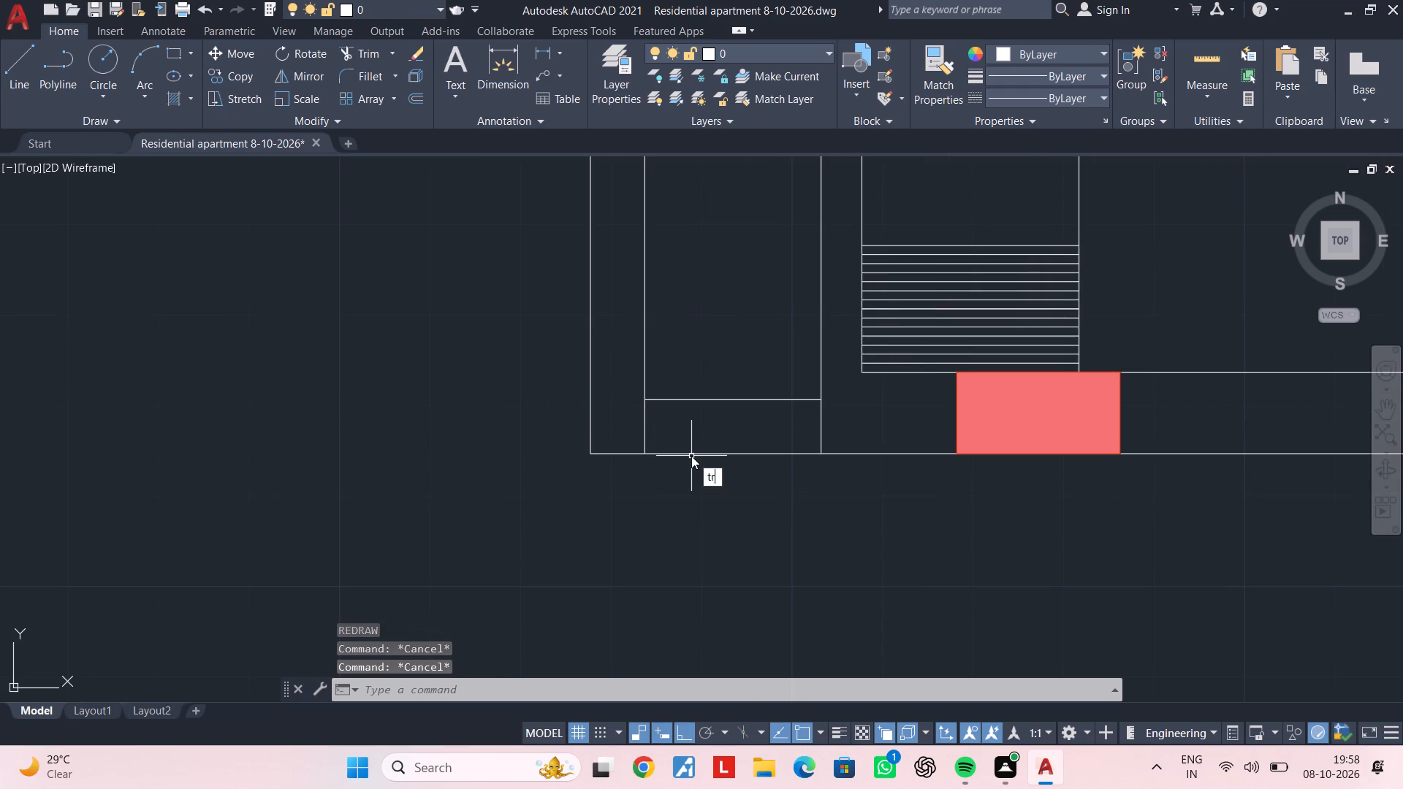
key("space")
left_click(719, 452)
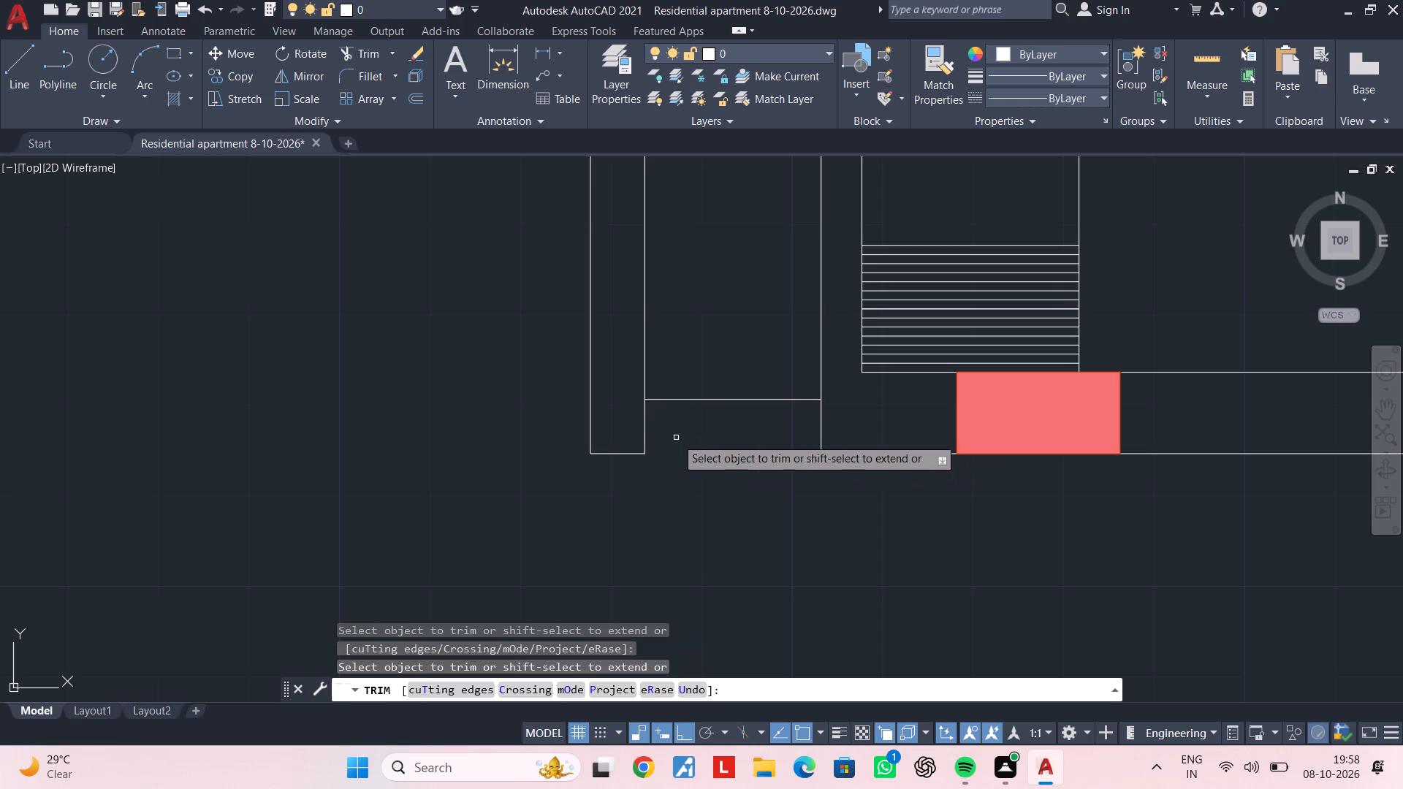
left_click(644, 429)
key("Escape")
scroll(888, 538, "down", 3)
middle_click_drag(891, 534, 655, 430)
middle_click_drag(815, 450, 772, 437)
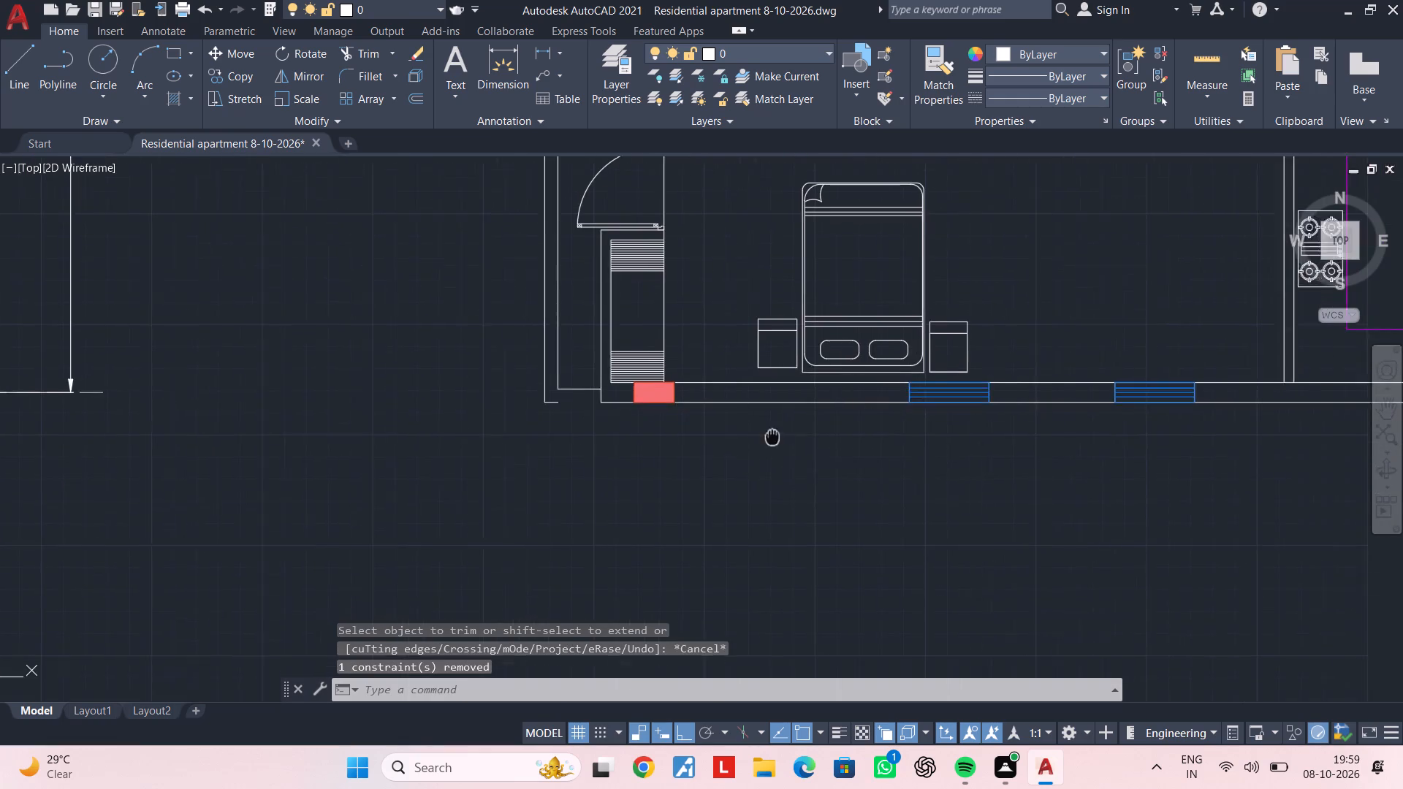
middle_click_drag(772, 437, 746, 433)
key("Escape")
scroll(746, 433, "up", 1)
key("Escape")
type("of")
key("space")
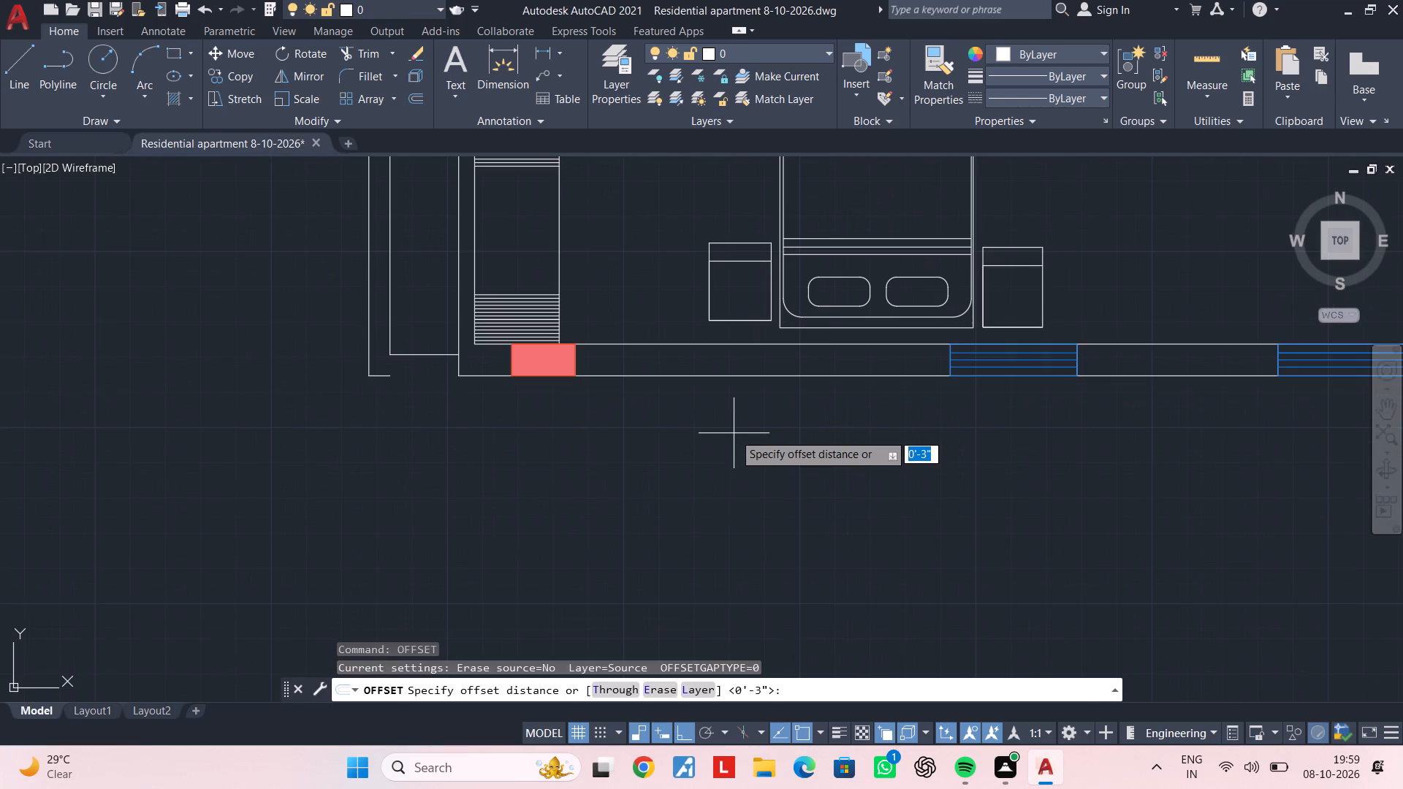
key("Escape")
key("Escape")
Measure the balcony's clear width at its south end, from the inner edge line to the wall.
middle_click_drag(378, 273, 514, 304)
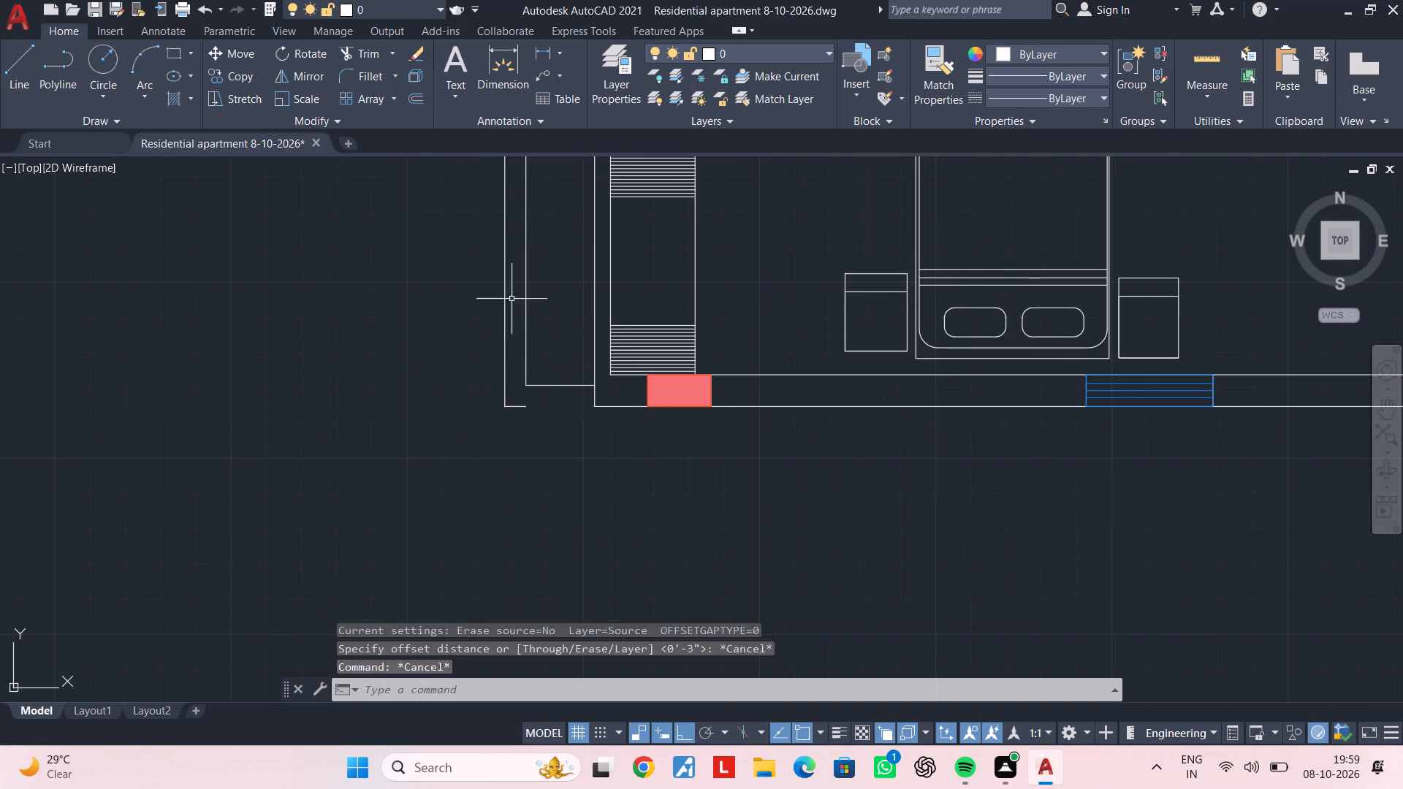
key("Escape")
left_click(536, 51)
scroll(545, 378, "up", 1)
left_click(512, 388)
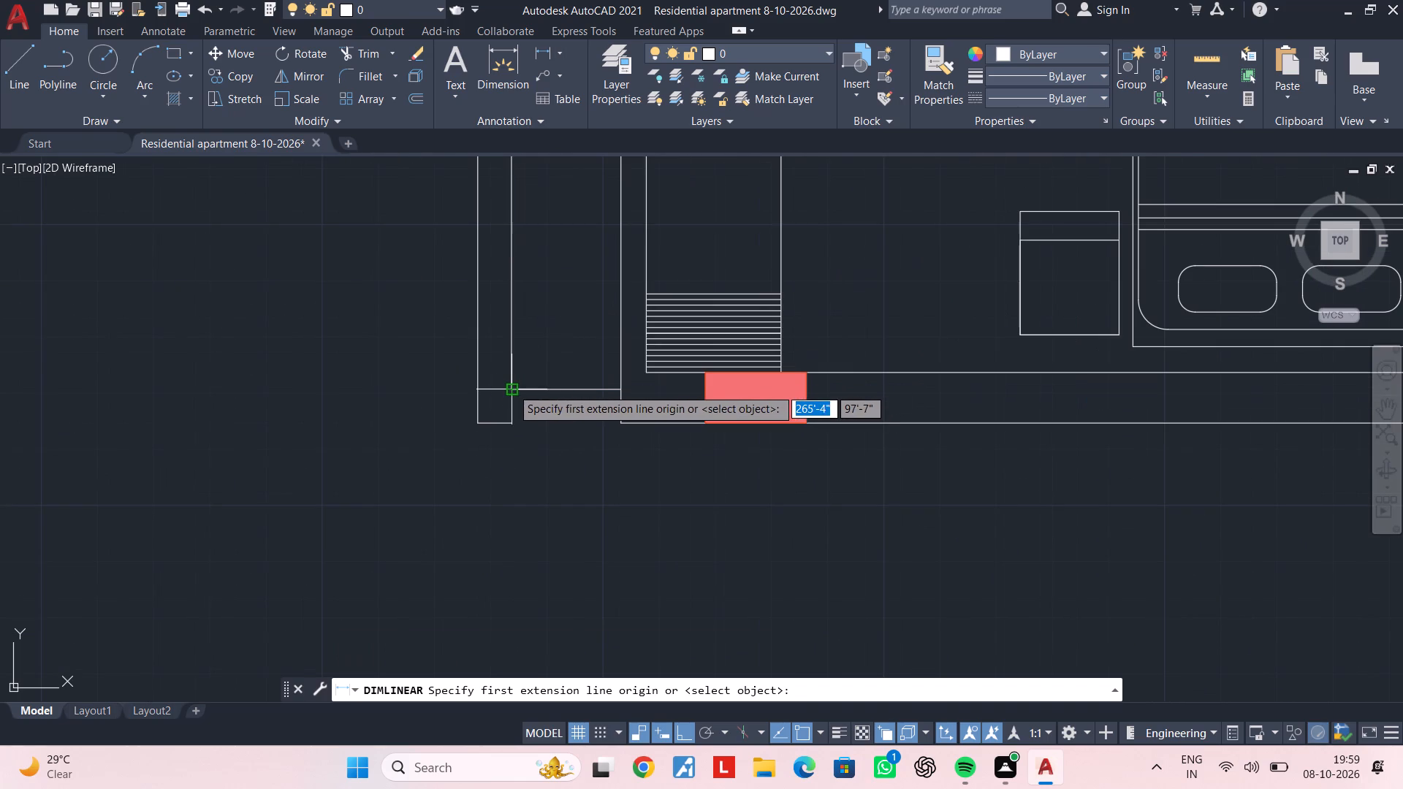
left_click(620, 386)
key("Escape")
Offset the building's south outer wall line 2 feet outward.
scroll(645, 403, "down", 2)
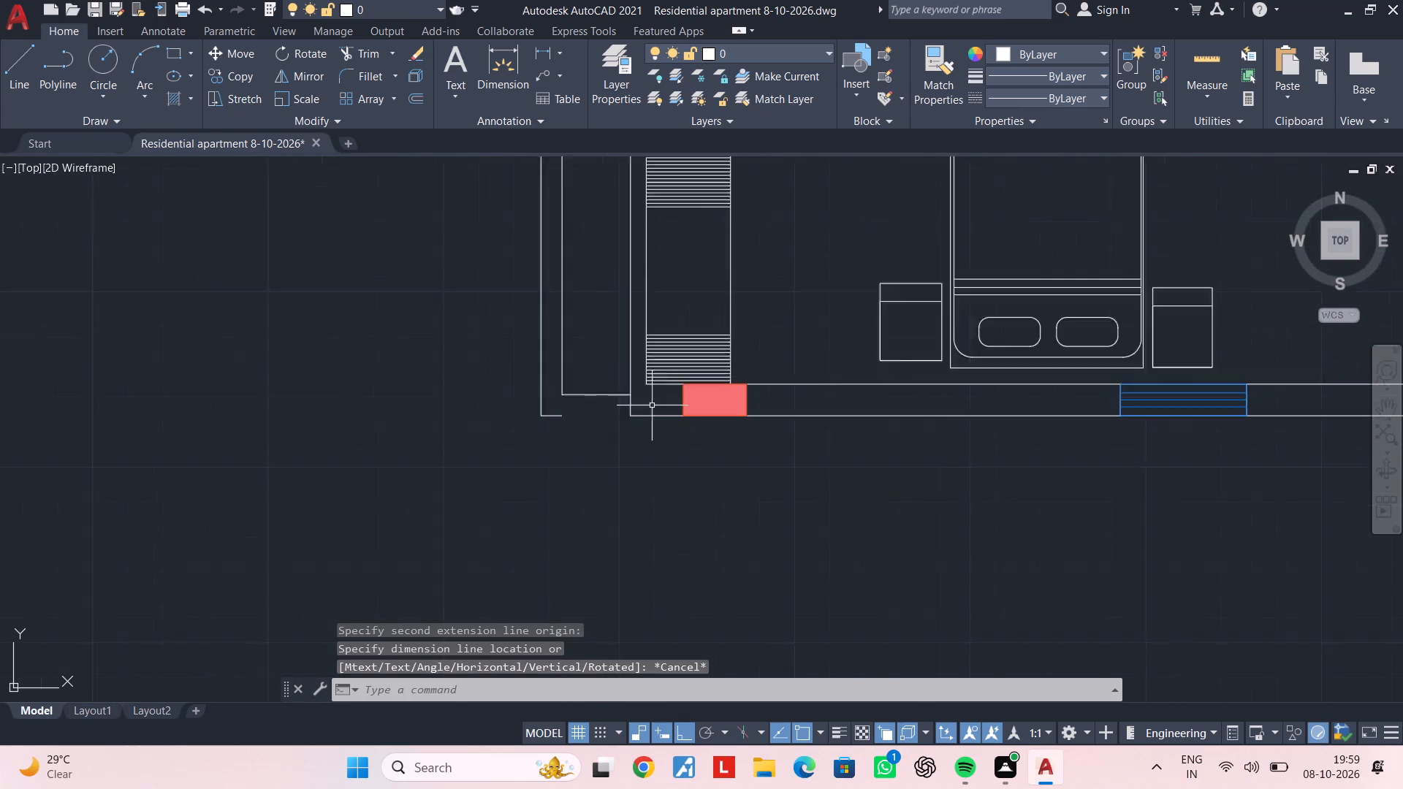
scroll(659, 409, "down", 1)
middle_click_drag(742, 419, 482, 314)
key("Escape")
type("of 2'")
key("Return")
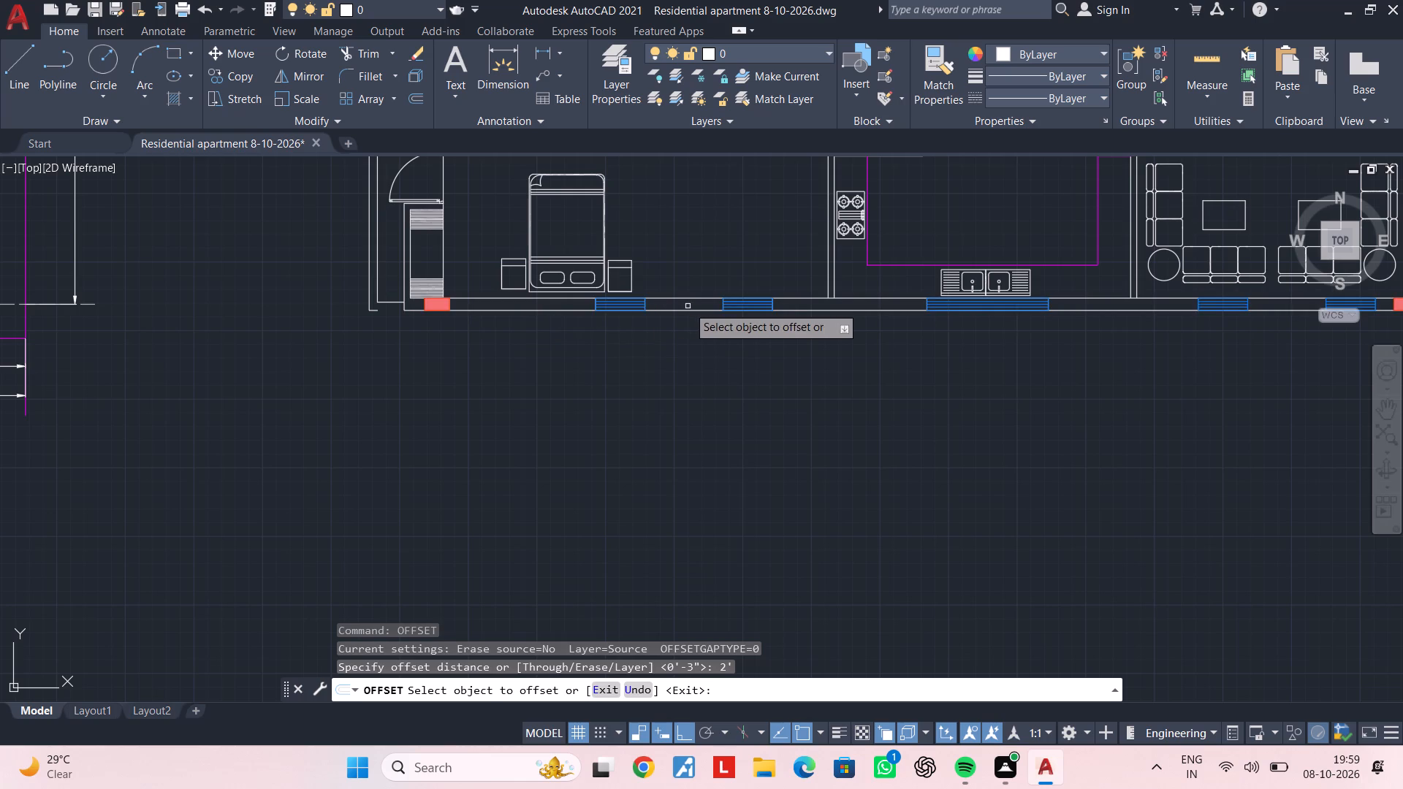
left_click(685, 309)
left_click(689, 351)
key("Escape")
Trim the leftover short line segment at the foot of the balcony's outer edge line.
middle_click_drag(611, 396, 560, 463)
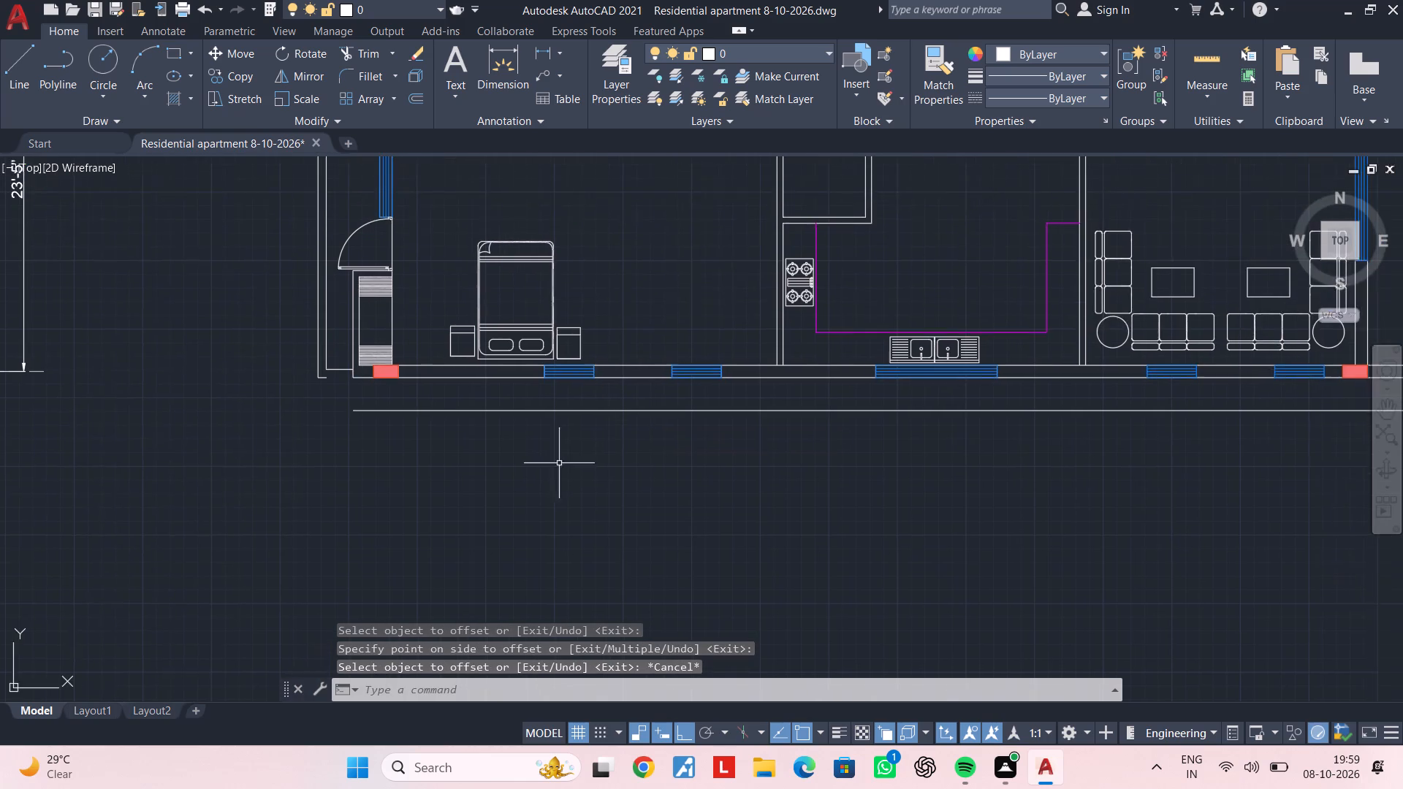
middle_click_drag(506, 457, 657, 444)
scroll(487, 373, "up", 2)
middle_click_drag(467, 386, 569, 398)
key("Escape")
key("Escape")
key("t")
key("r")
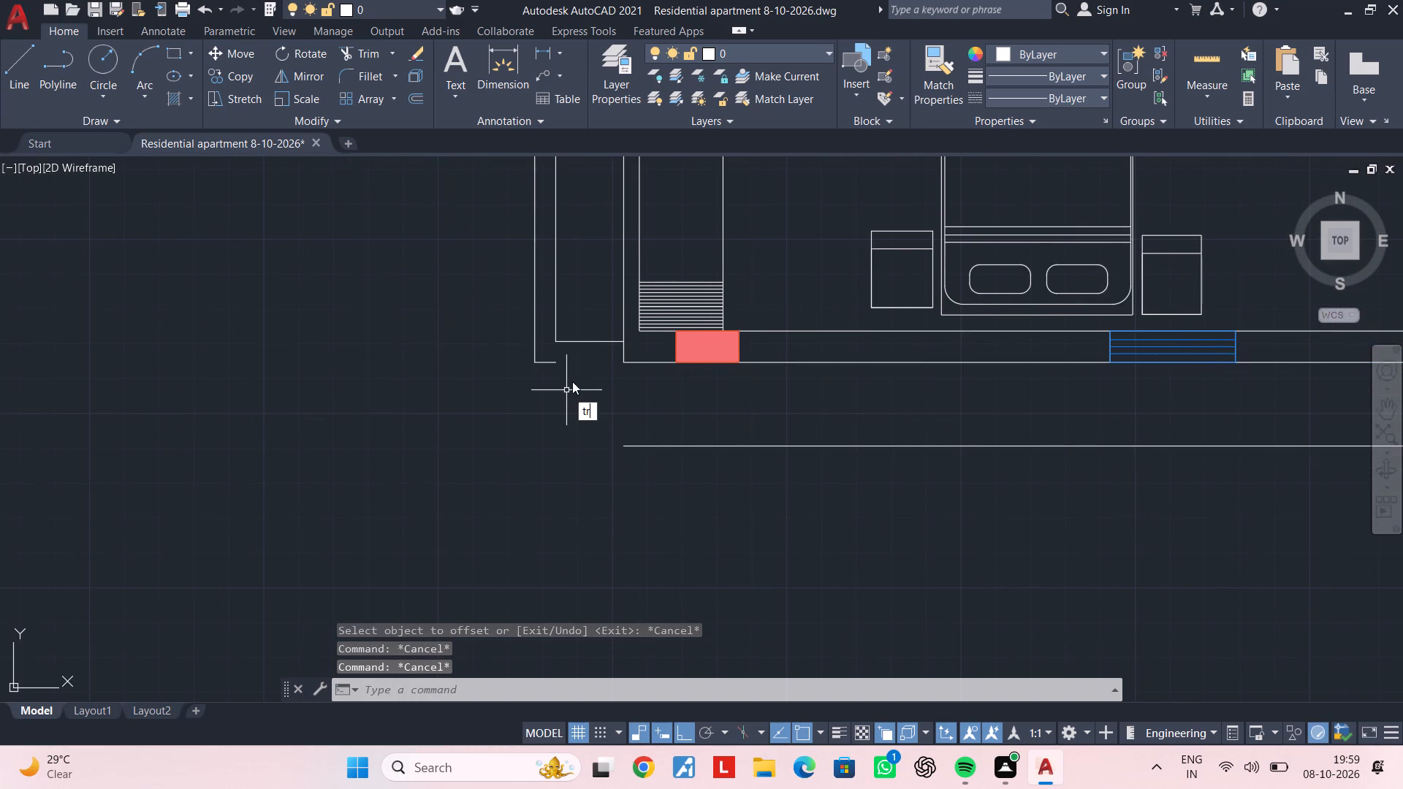
key("space")
left_click(547, 361)
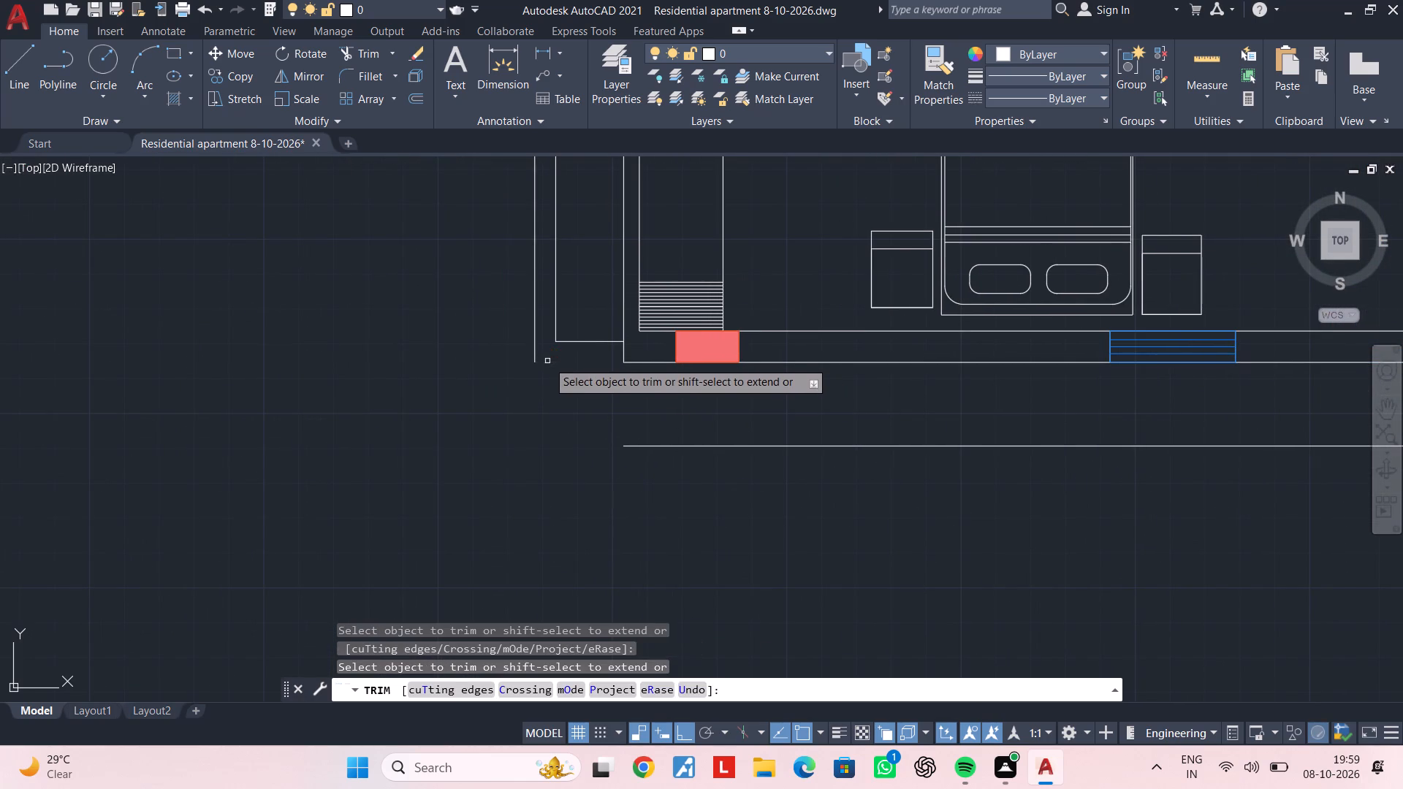
key("Escape")
Fillet the balcony's west outer edge line with the 2-foot offset line at zero radius, forming a square southwest corner.
scroll(848, 481, "down", 3)
middle_click_drag(931, 495, 563, 449)
middle_click_drag(646, 456, 578, 456)
middle_click_drag(571, 462, 700, 460)
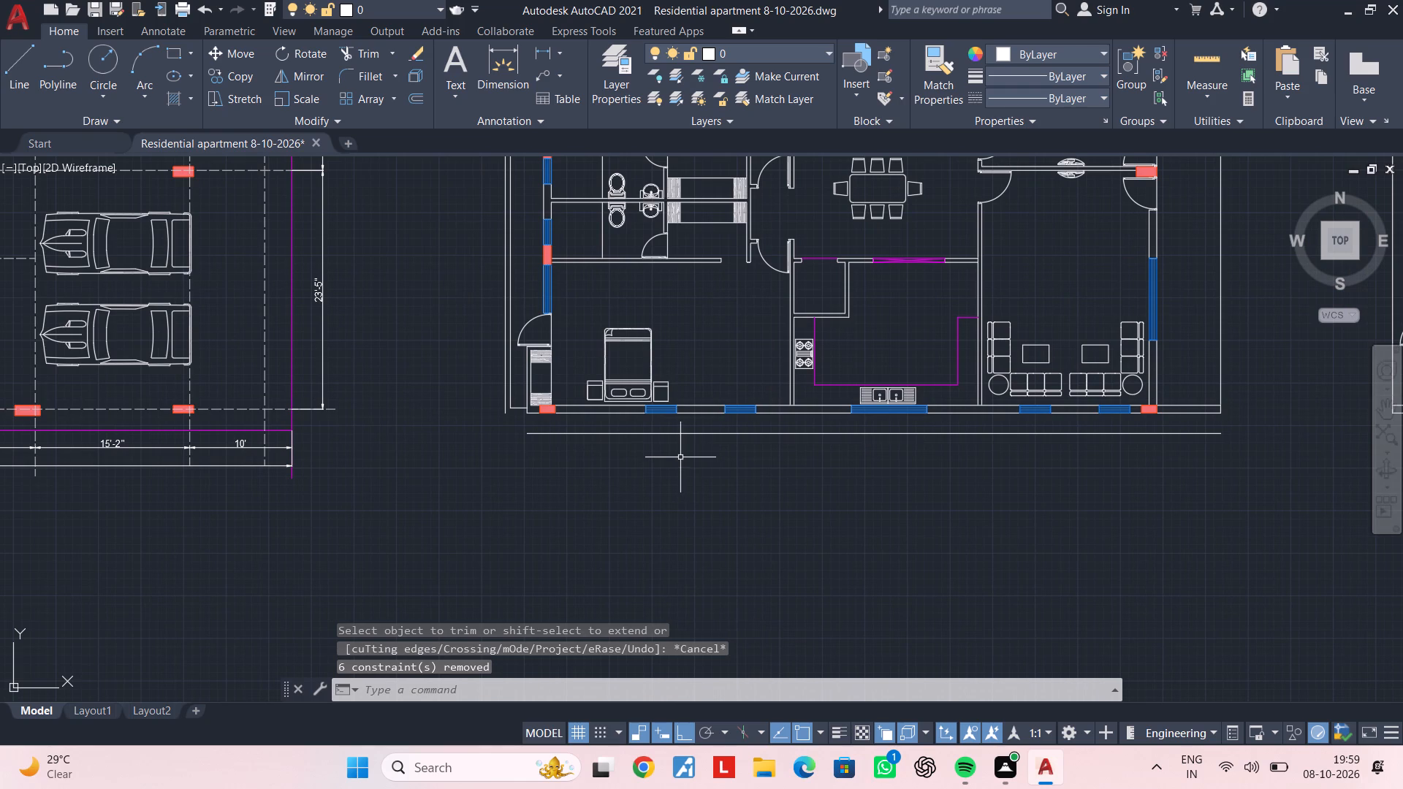
middle_click_drag(668, 457, 693, 457)
scroll(689, 457, "up", 1)
middle_click_drag(631, 458, 702, 457)
key("Escape")
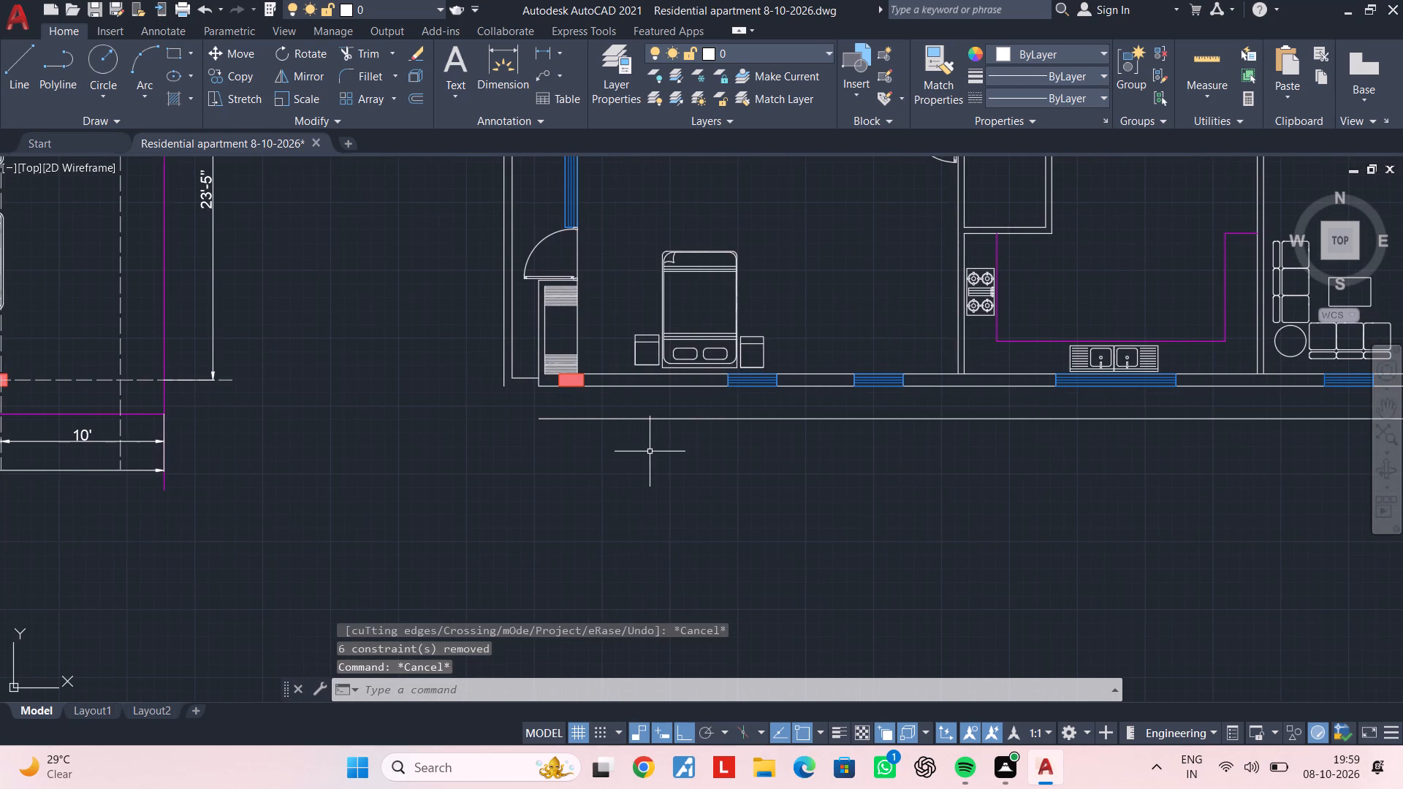
key("Escape")
key("Escape")
type("f")
key("space")
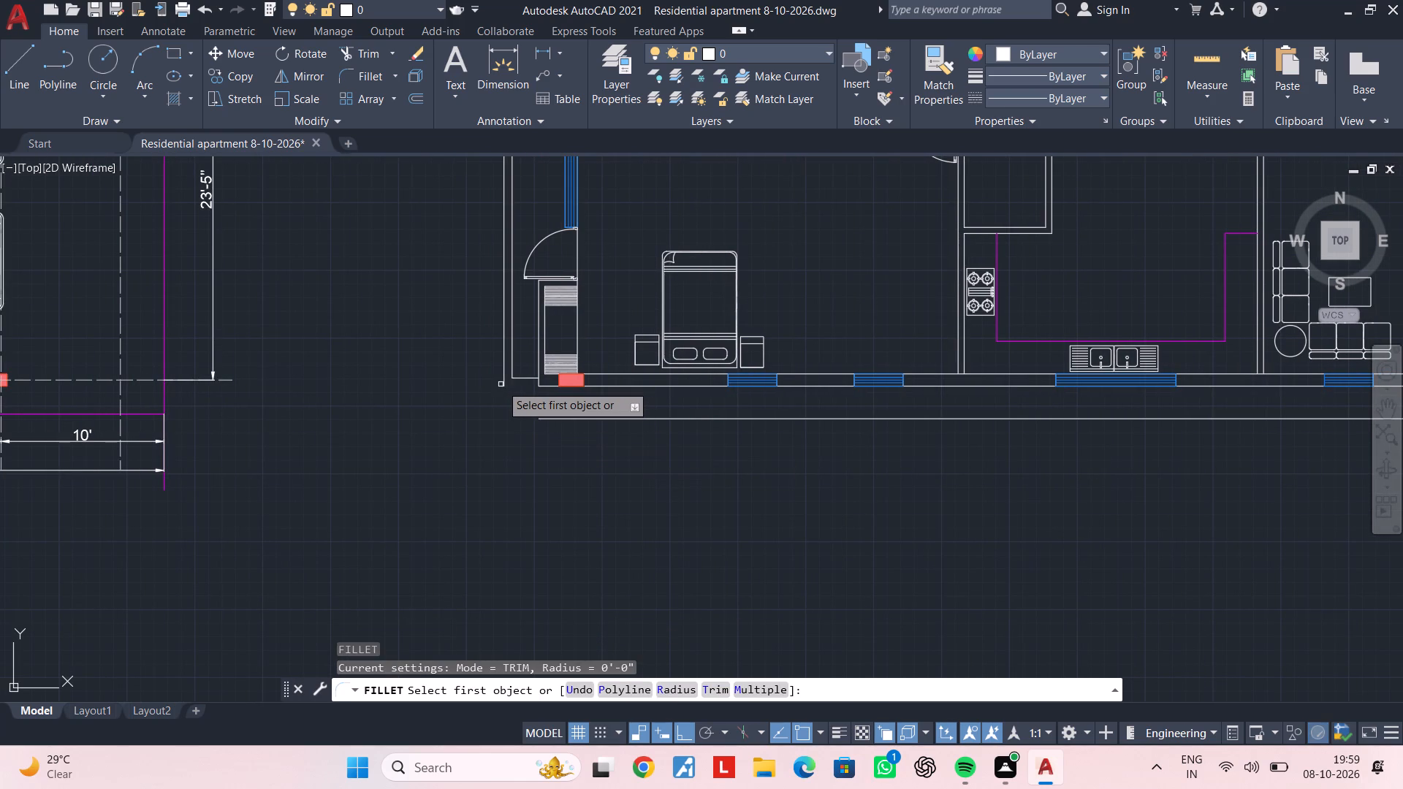
left_click(503, 384)
left_click(552, 420)
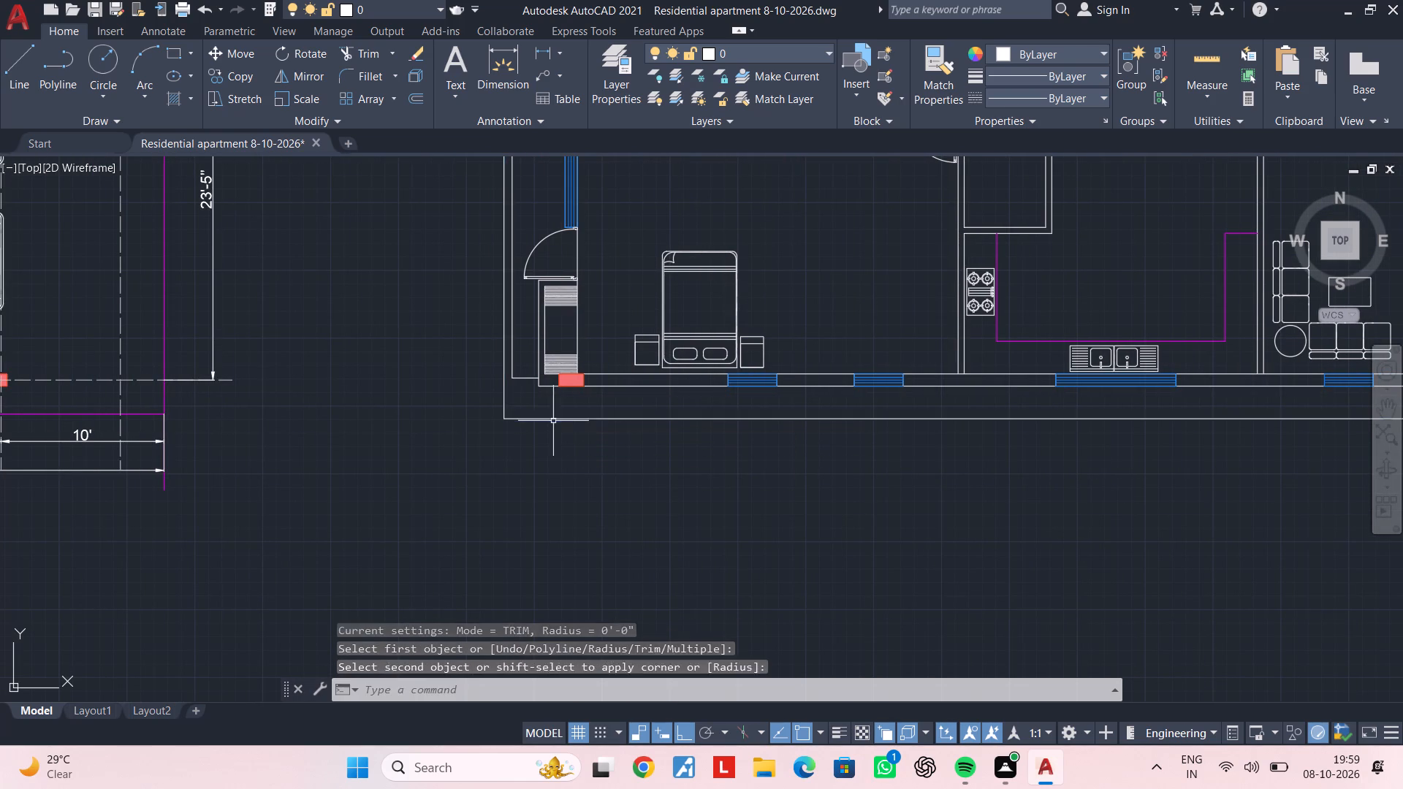
key("Escape")
Measure the east balcony's width at its south end, from the southeast column's outer corner to the outer edge line.
scroll(792, 449, "down", 1)
middle_click_drag(776, 451, 680, 453)
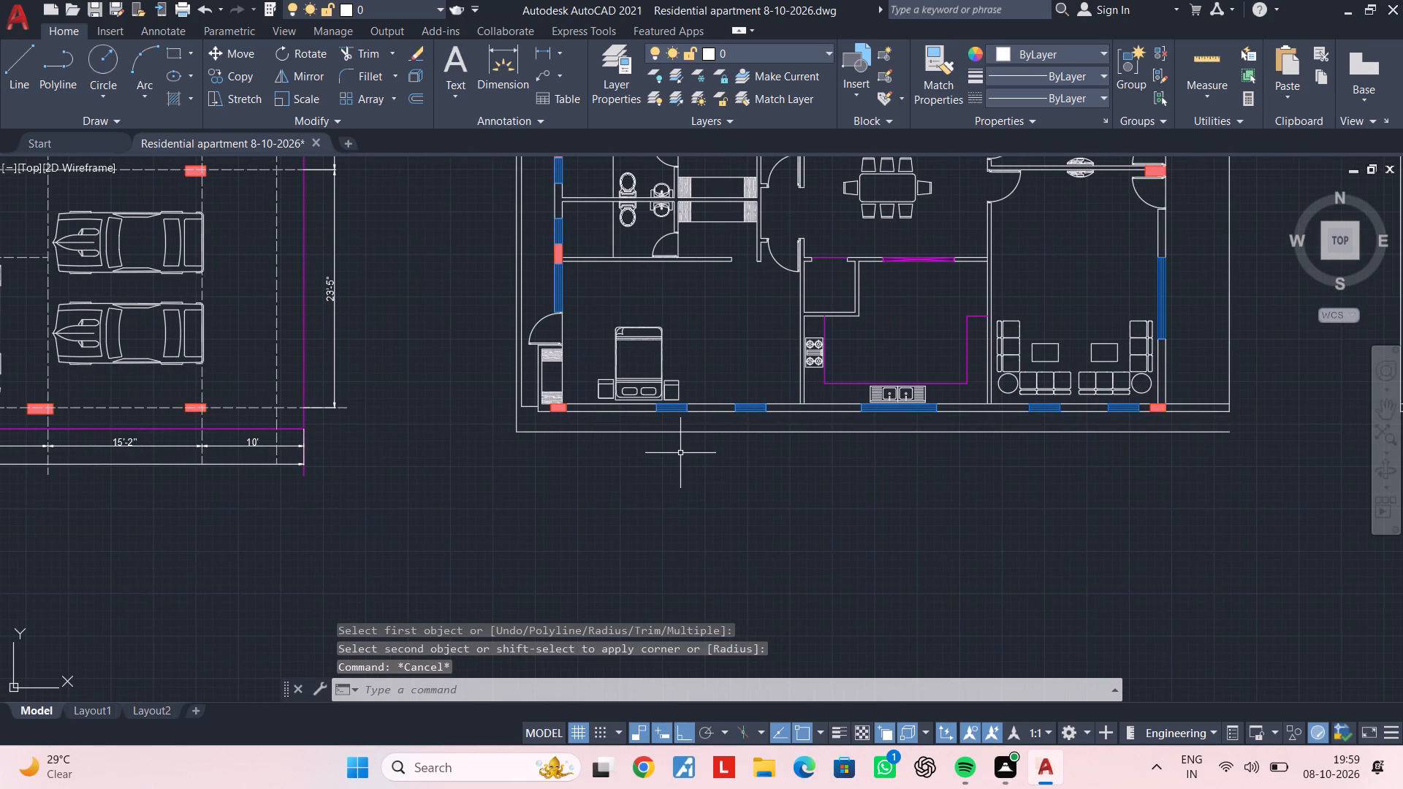
key("Escape")
key("Escape")
middle_click_drag(862, 450, 486, 450)
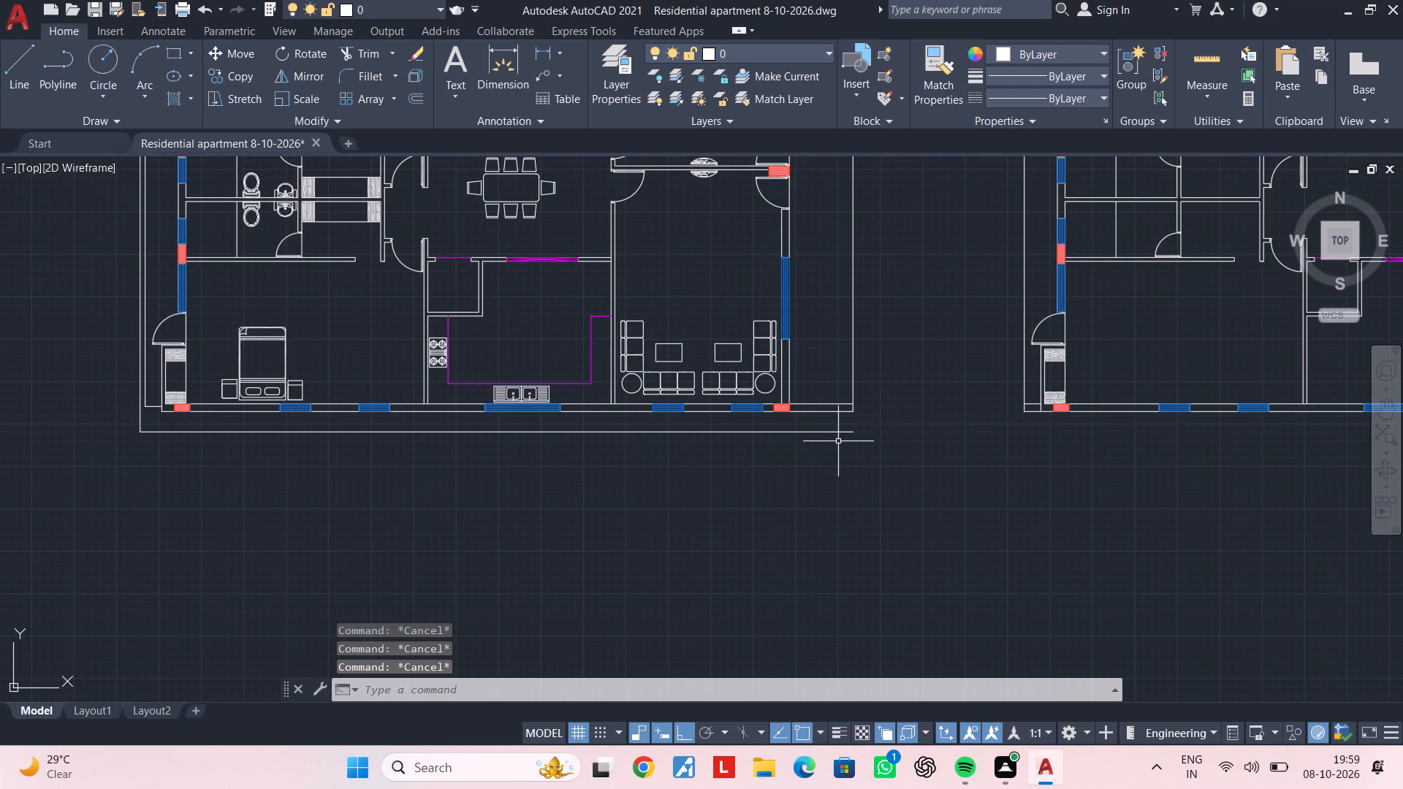
key("Escape")
key("Escape")
middle_click_drag(906, 442, 905, 494)
key("Escape")
key("Escape")
key("Escape")
key("Escape")
key("Escape")
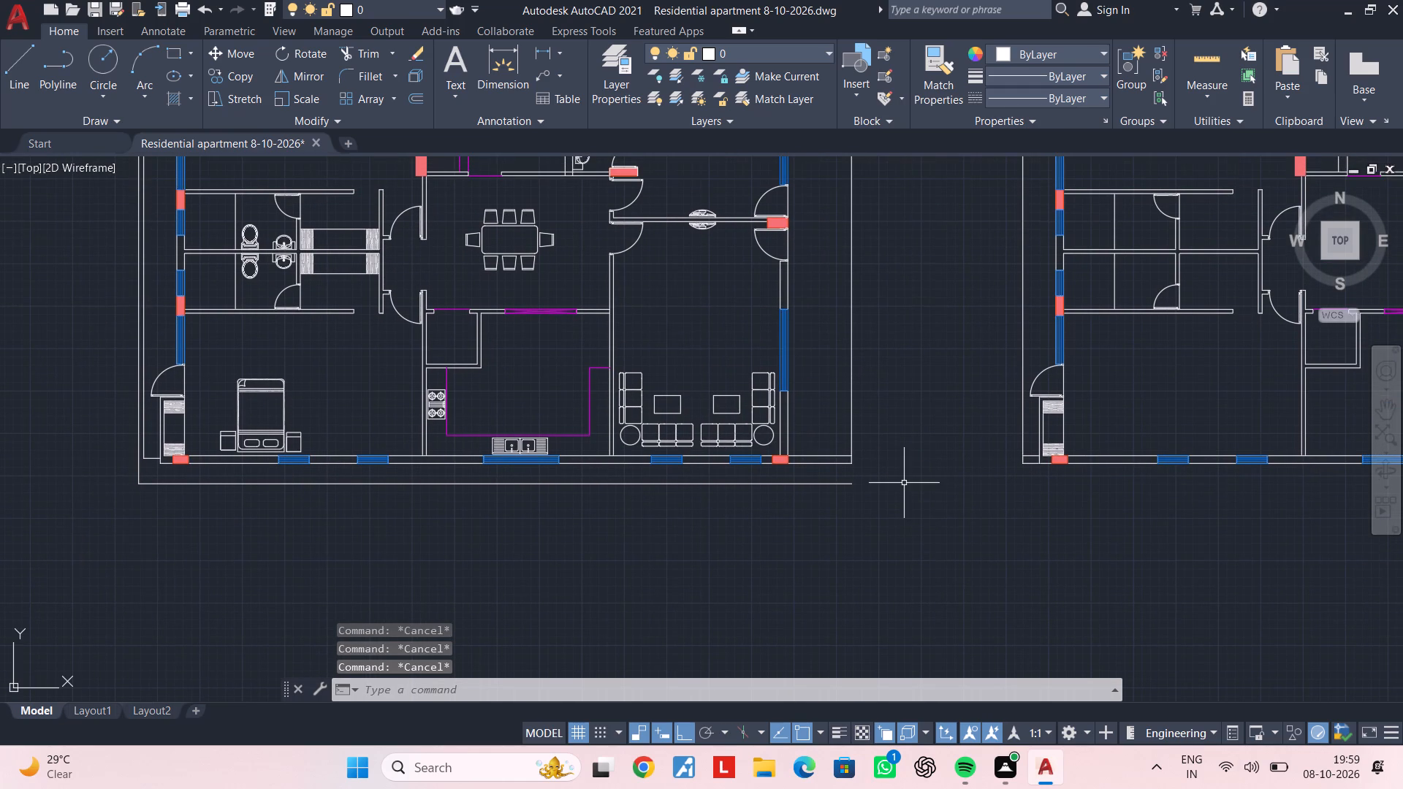
key("Escape")
key("Escape")
middle_click_drag(896, 476, 902, 524)
scroll(858, 519, "up", 2)
middle_click_drag(825, 518, 849, 518)
key("Escape")
key("Escape")
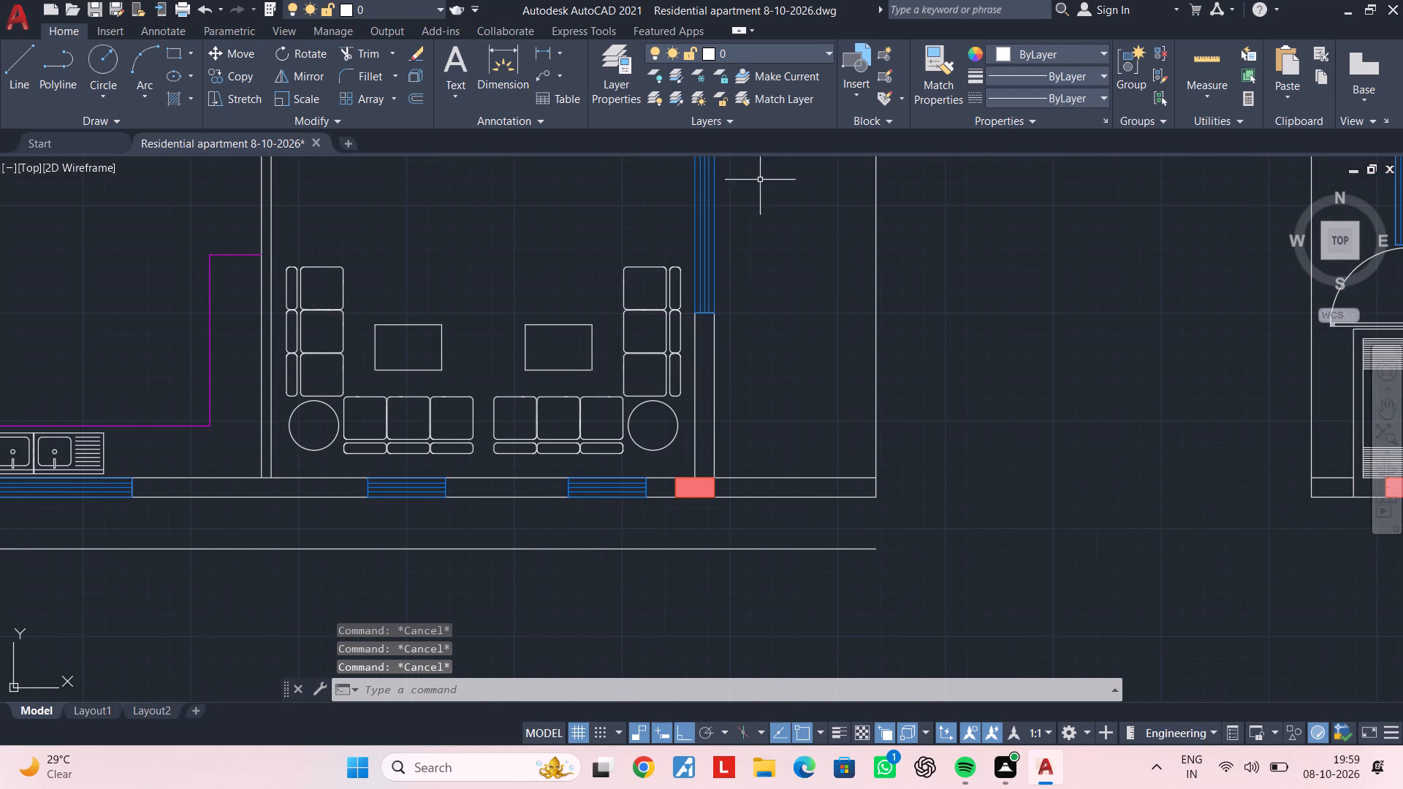
key("Escape")
left_click(543, 52)
left_click(715, 499)
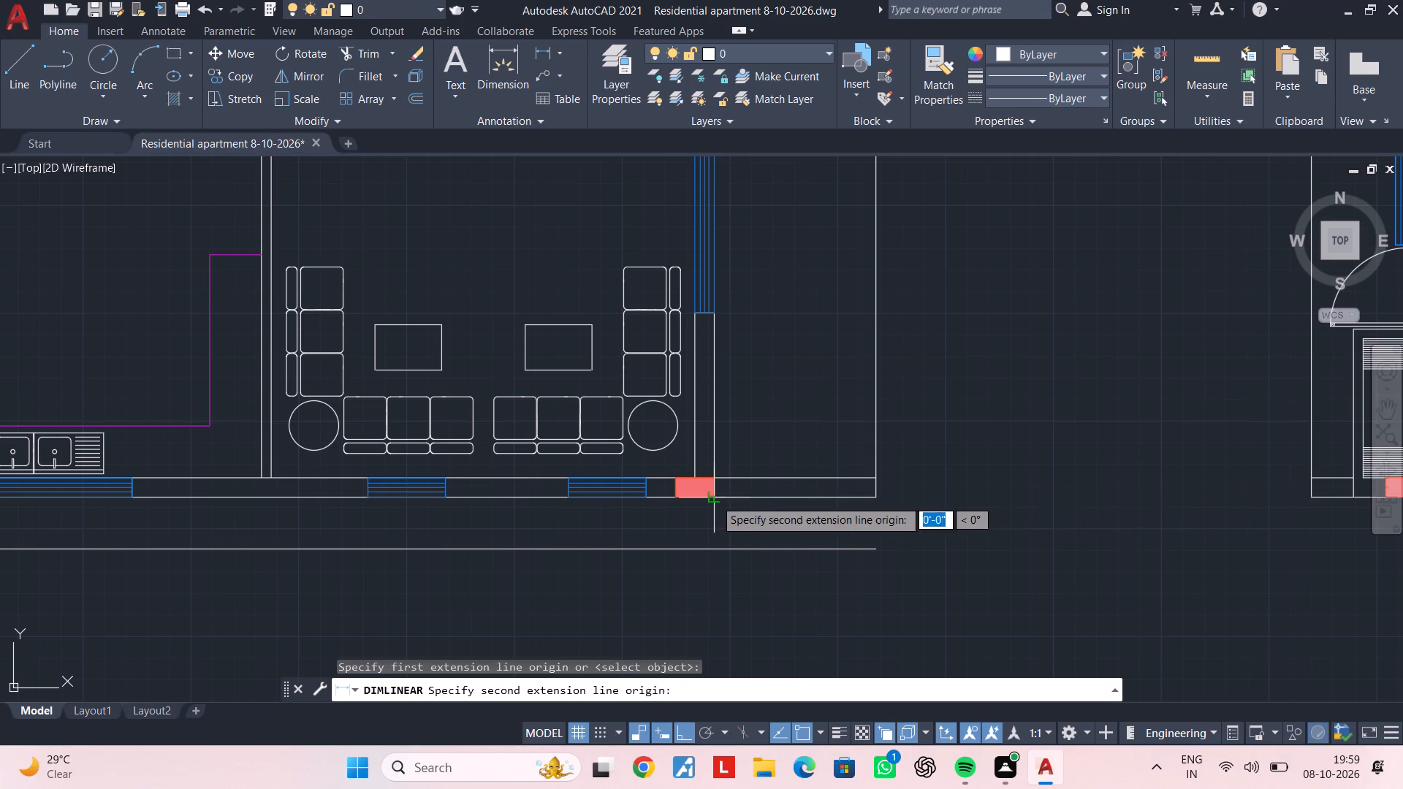
left_click(875, 499)
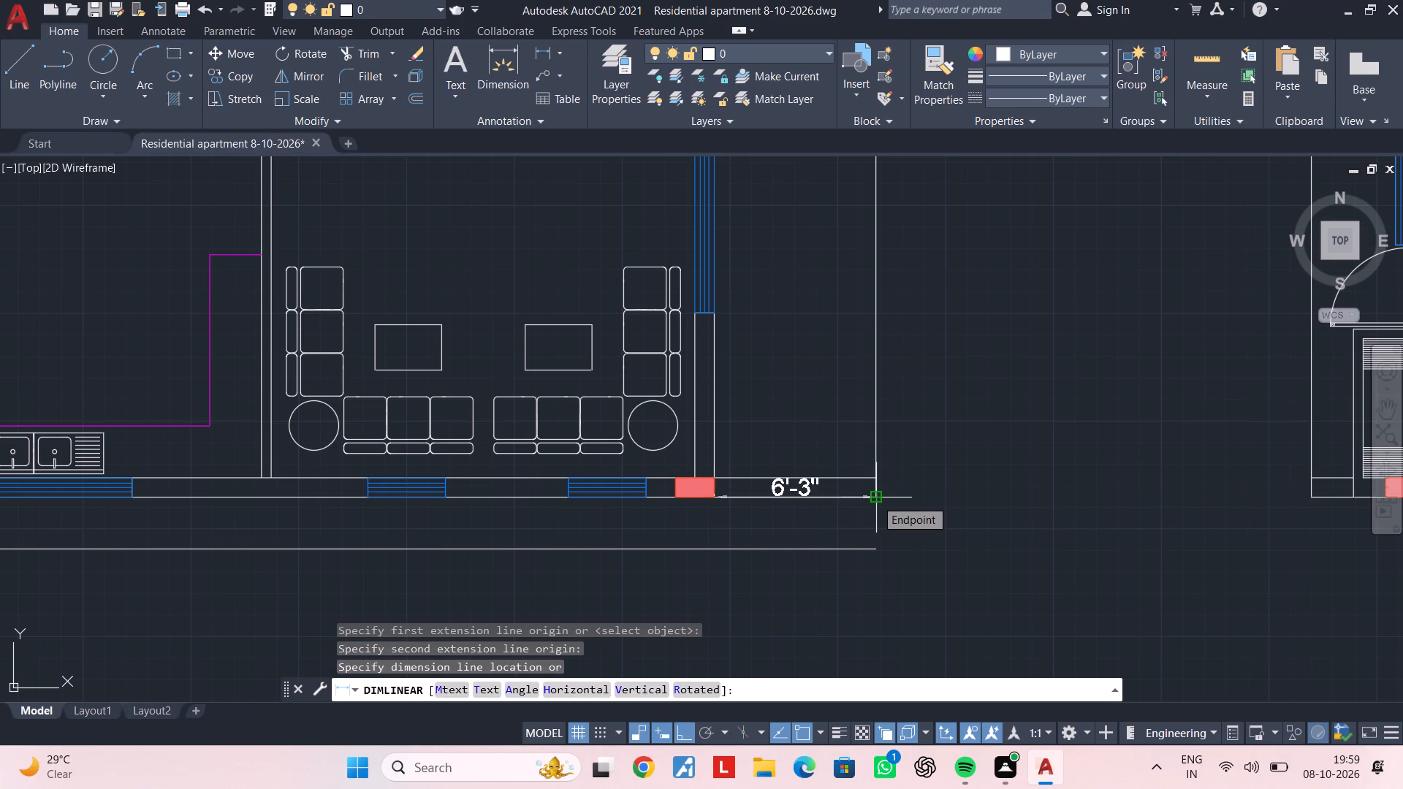
key("Escape")
key("Escape")
Trim away the east balcony's outer edge line between the north and south wall extensions.
scroll(875, 499, "down", 3)
middle_click_drag(911, 384, 894, 519)
scroll(854, 388, "up", 2)
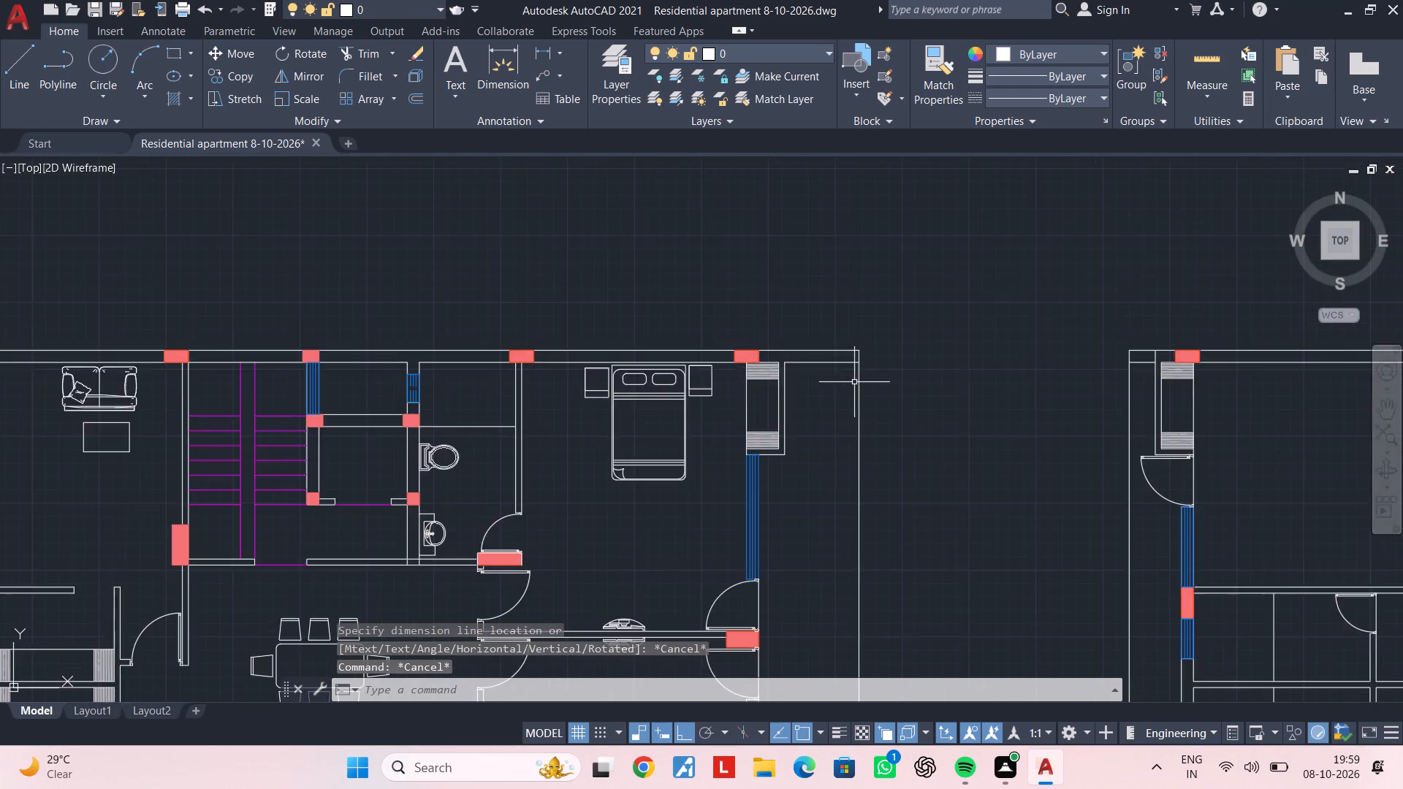
scroll(886, 421, "up", 1)
middle_click(886, 421)
middle_click_drag(891, 398, 890, 352)
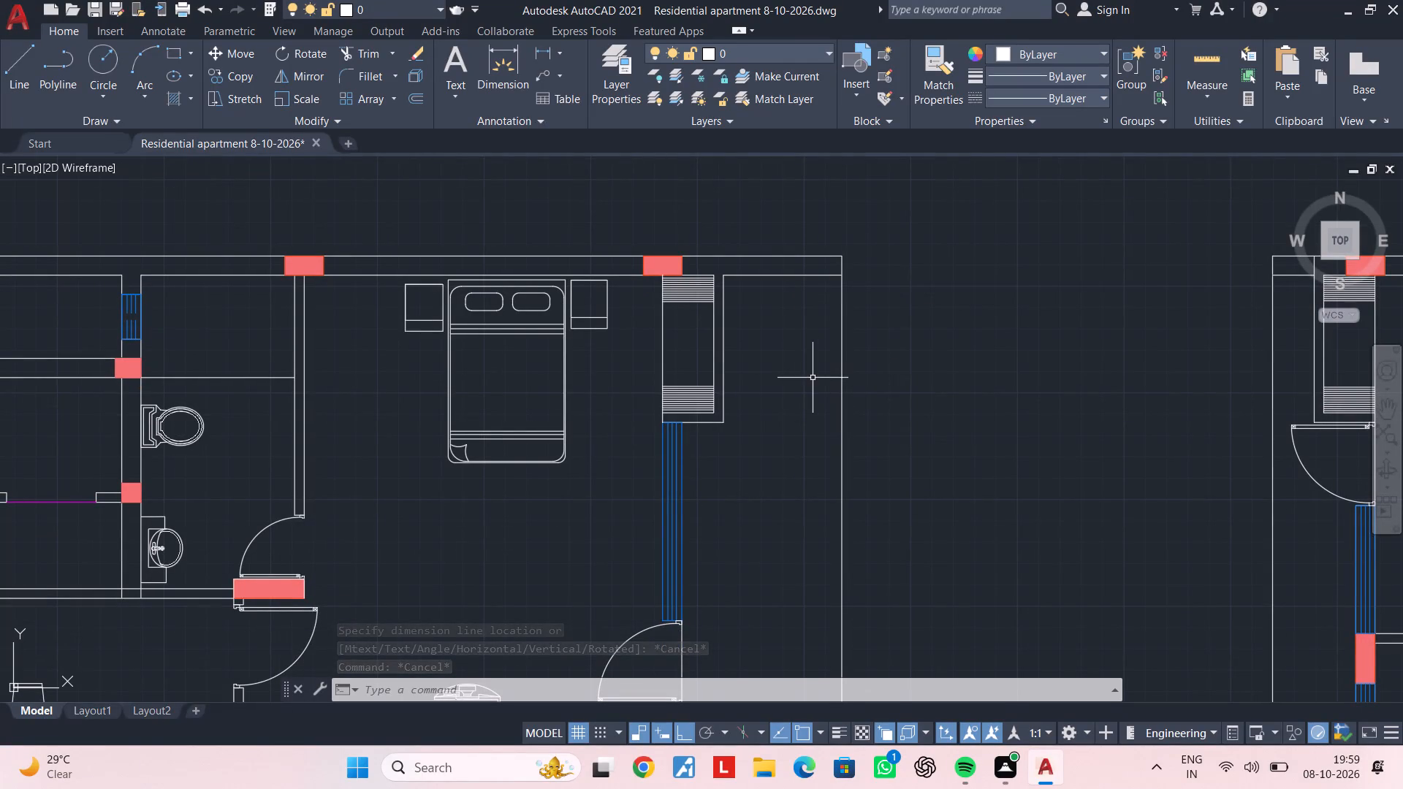
key("Escape")
key("Escape")
key("Escape")
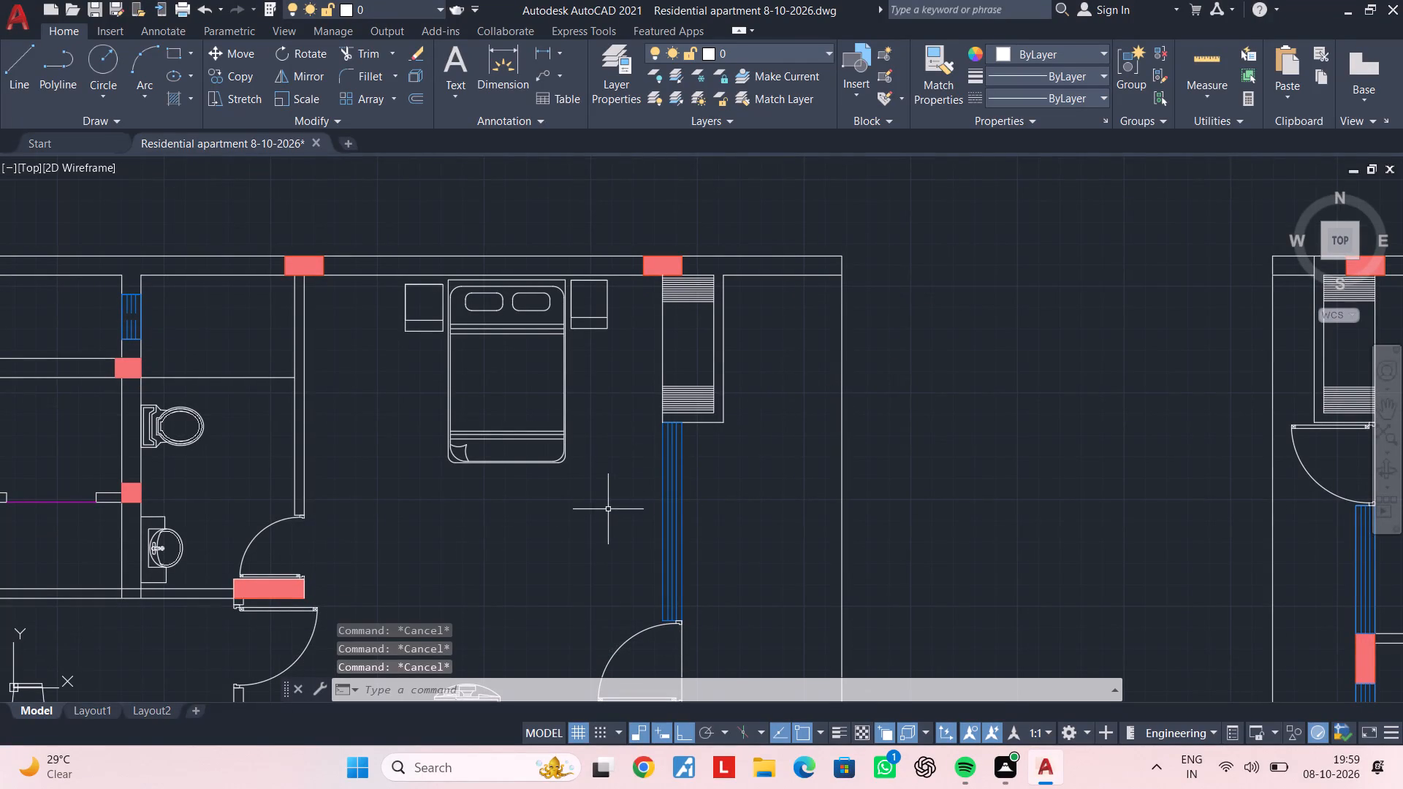
middle_click_drag(831, 367, 811, 331)
key("Escape")
key("Escape")
key("Escape")
key("Escape")
key("Escape")
key("Escape")
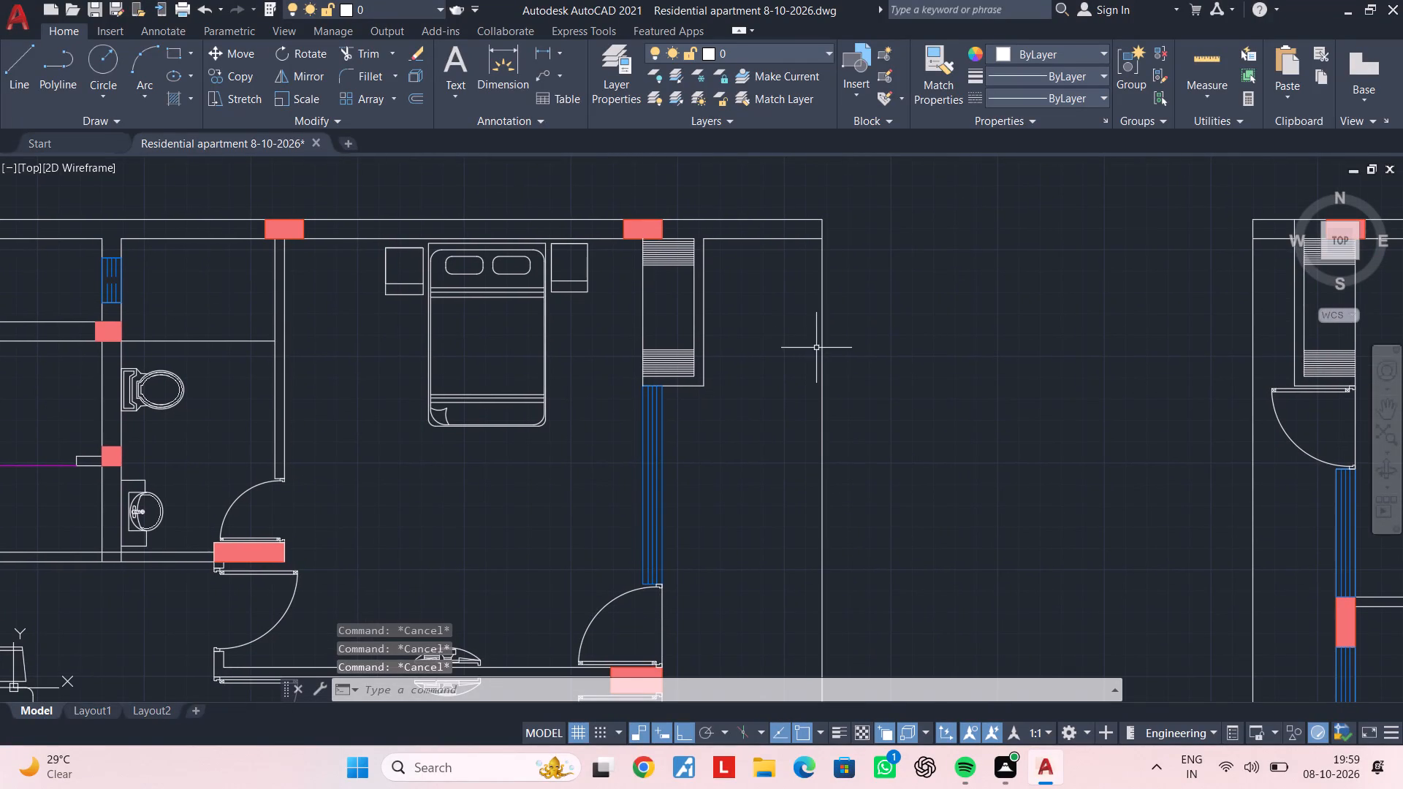
key("Escape")
key("Escape")
key("Escape")
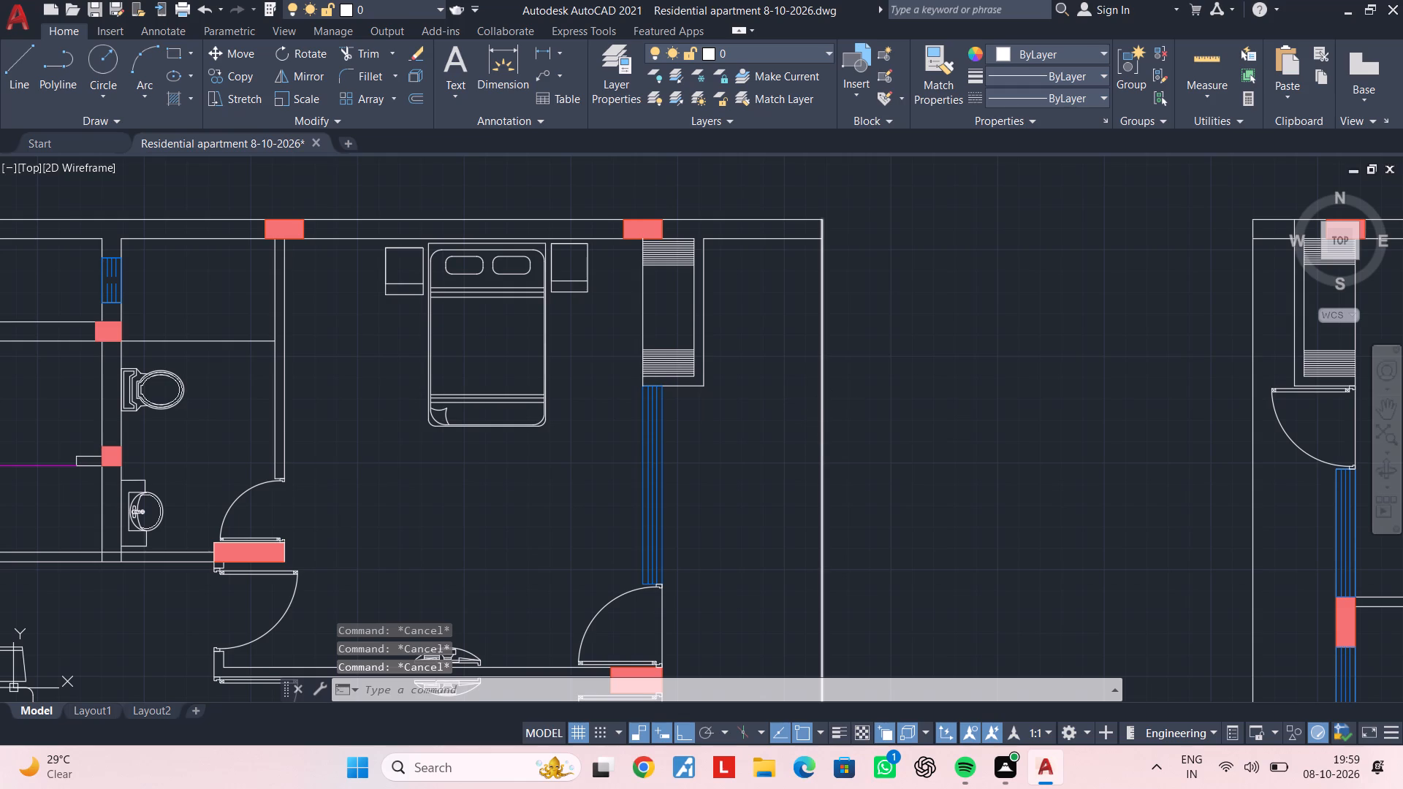
type("tr")
key("space")
left_click(822, 399)
key("Escape")
middle_click_drag(886, 384, 877, 244)
key("Escape")
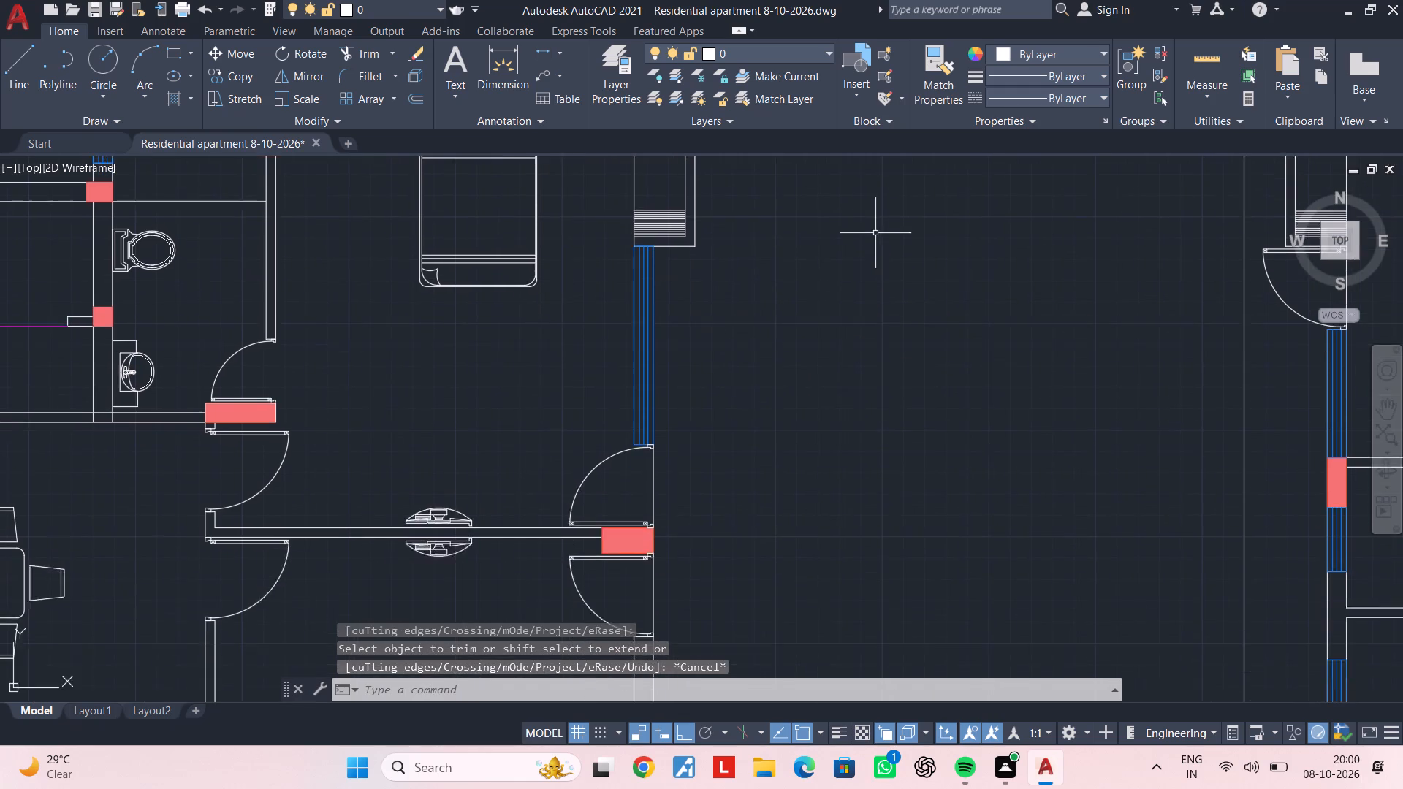
Draw a short line closing the open east end of the south wall extension.
scroll(879, 251, "down", 2)
middle_click_drag(880, 256, 833, 306)
key("Escape")
key("Escape")
middle_click_drag(841, 344, 843, 211)
key("Escape")
key("Escape")
key("Escape")
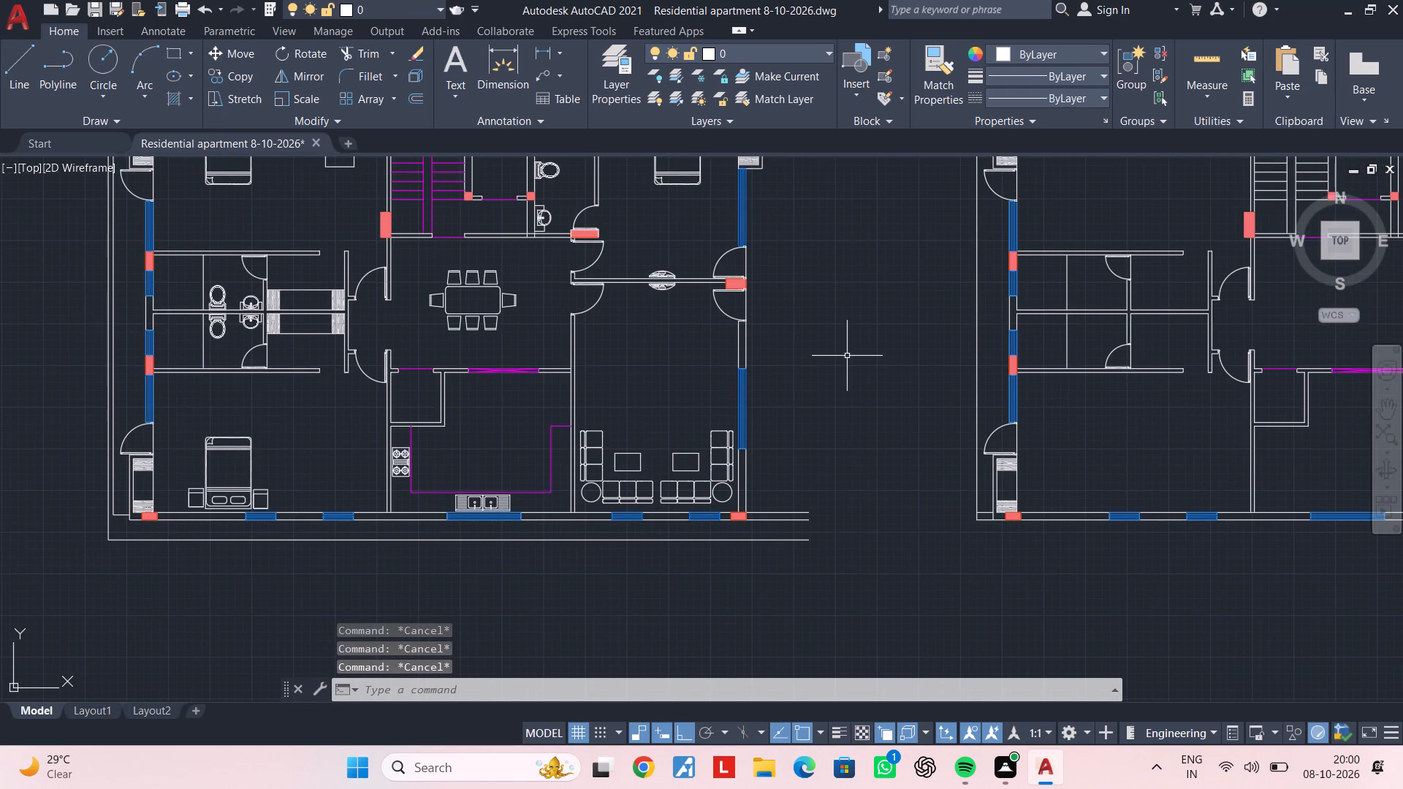
key("l")
key("space")
scroll(784, 527, "up", 3)
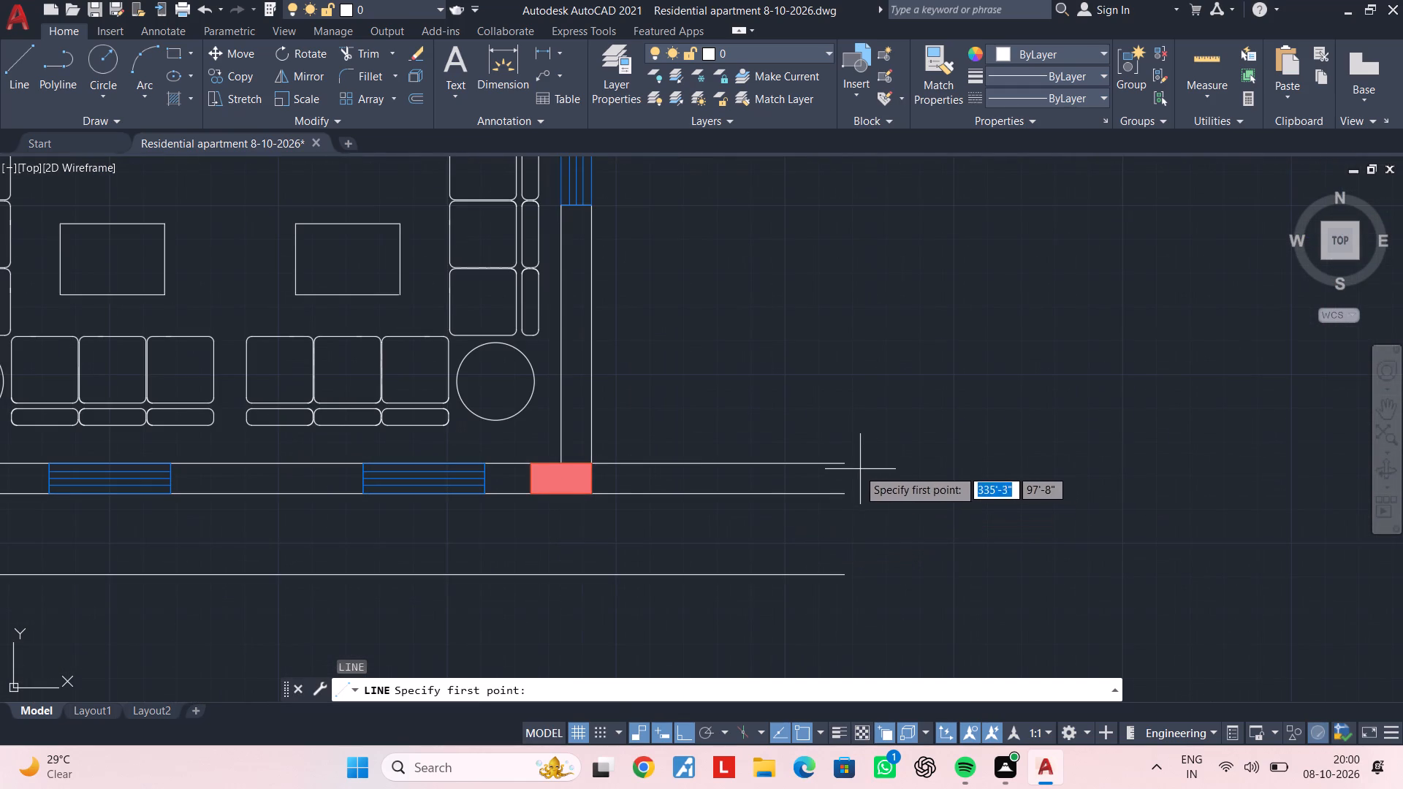
left_click(847, 466)
left_click(846, 499)
key("Escape")
scroll(899, 428, "down", 2)
key("Escape")
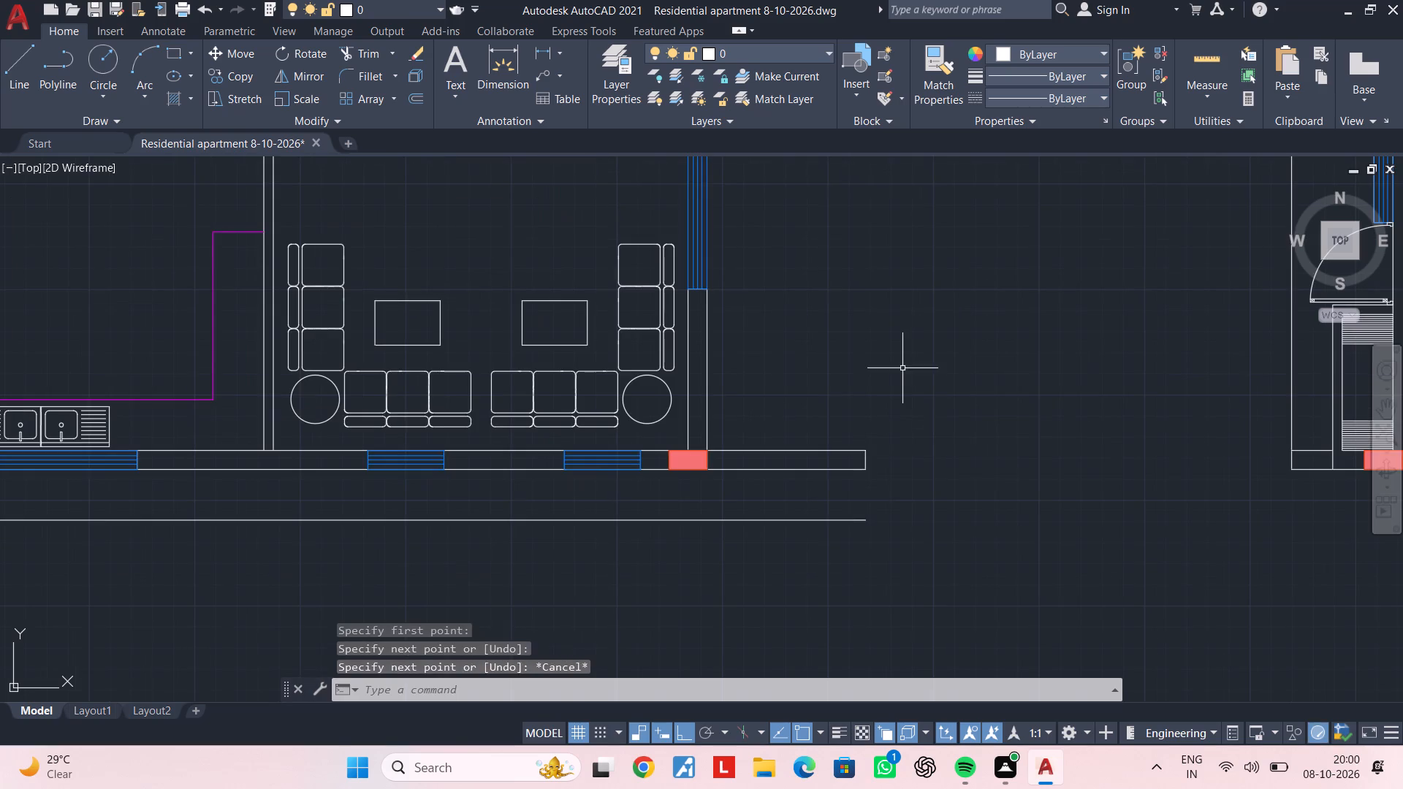
key("Escape")
From the north wall's east end, draw lines 1' east, about 41'-8" south, and back west to the south wall's outer corner.
scroll(902, 364, "down", 3)
middle_click_drag(903, 275, 870, 402)
middle_click_drag(862, 285, 852, 330)
scroll(848, 340, "up", 2)
middle_click_drag(845, 332, 837, 352)
key("Escape")
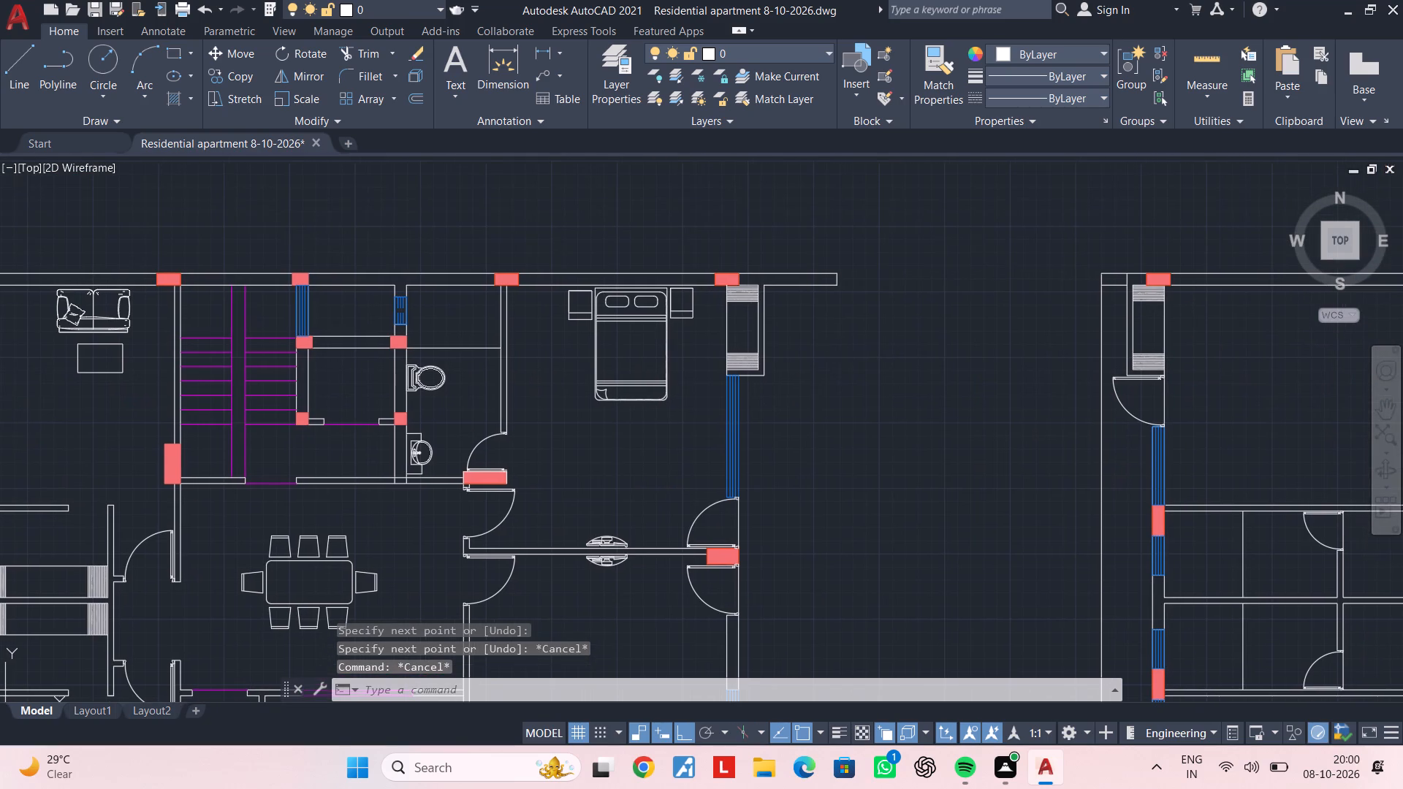
key("Escape")
key("l")
key("space")
scroll(824, 274, "up", 5)
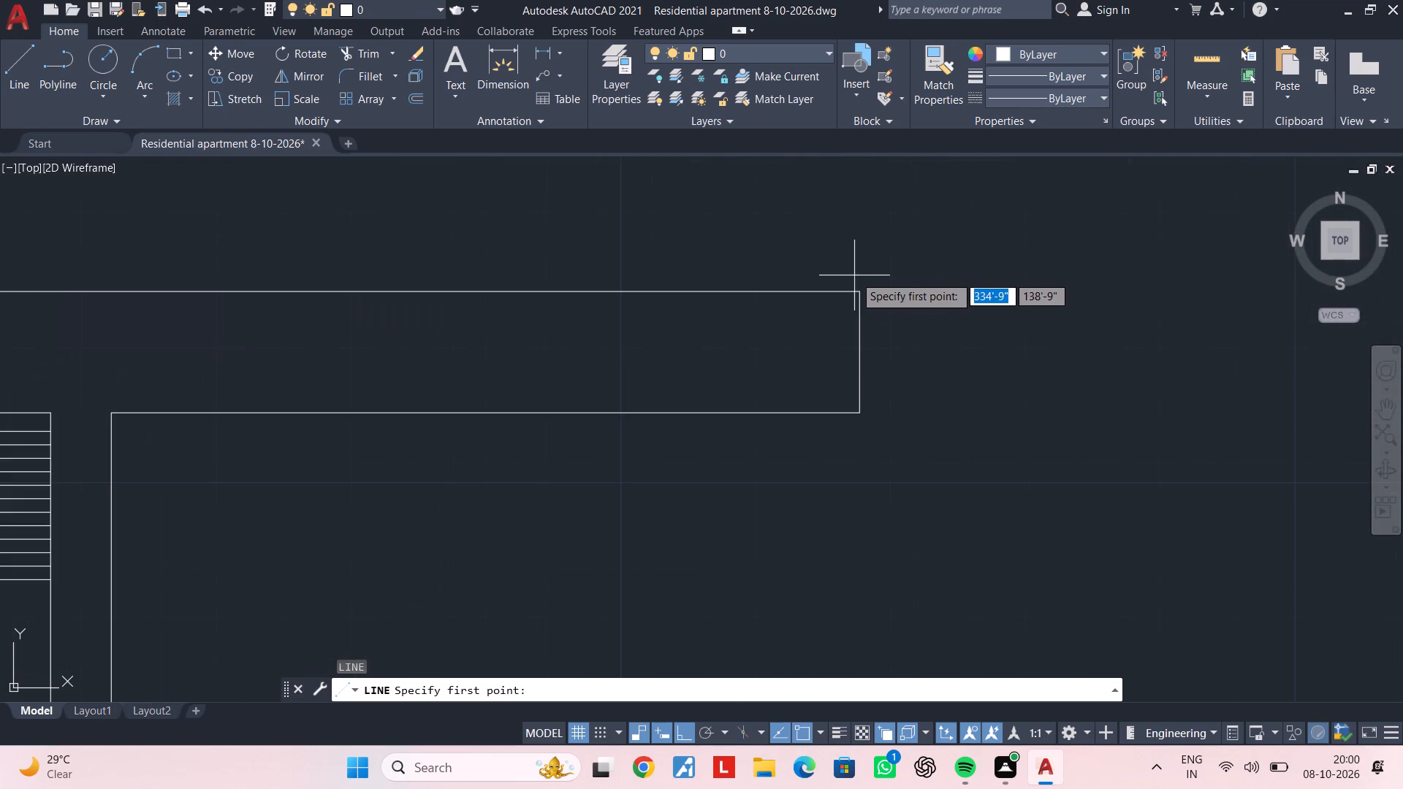
left_click(857, 294)
scroll(981, 294, "down", 1)
middle_click_drag(981, 294, 834, 260)
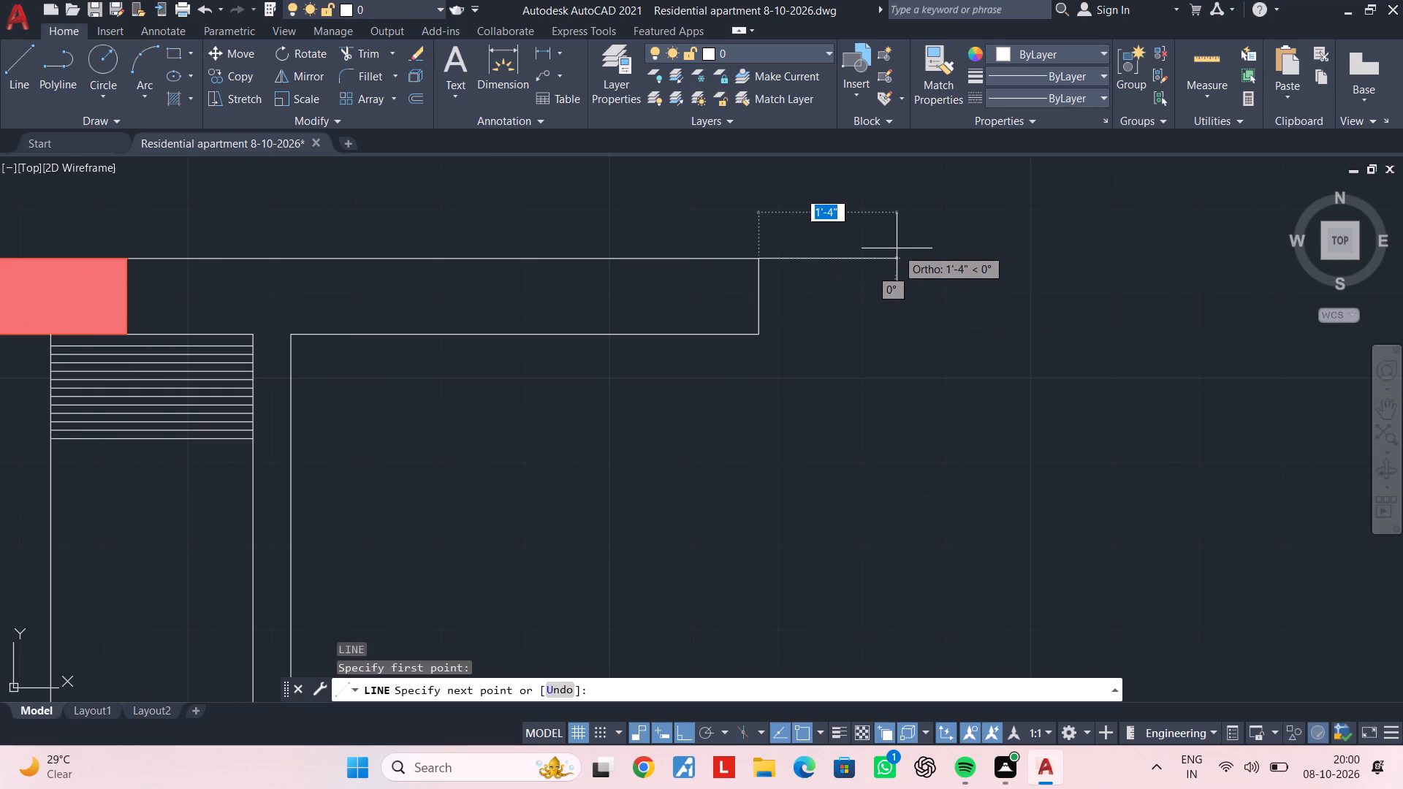
key("1")
key("apostrophe")
key("Return")
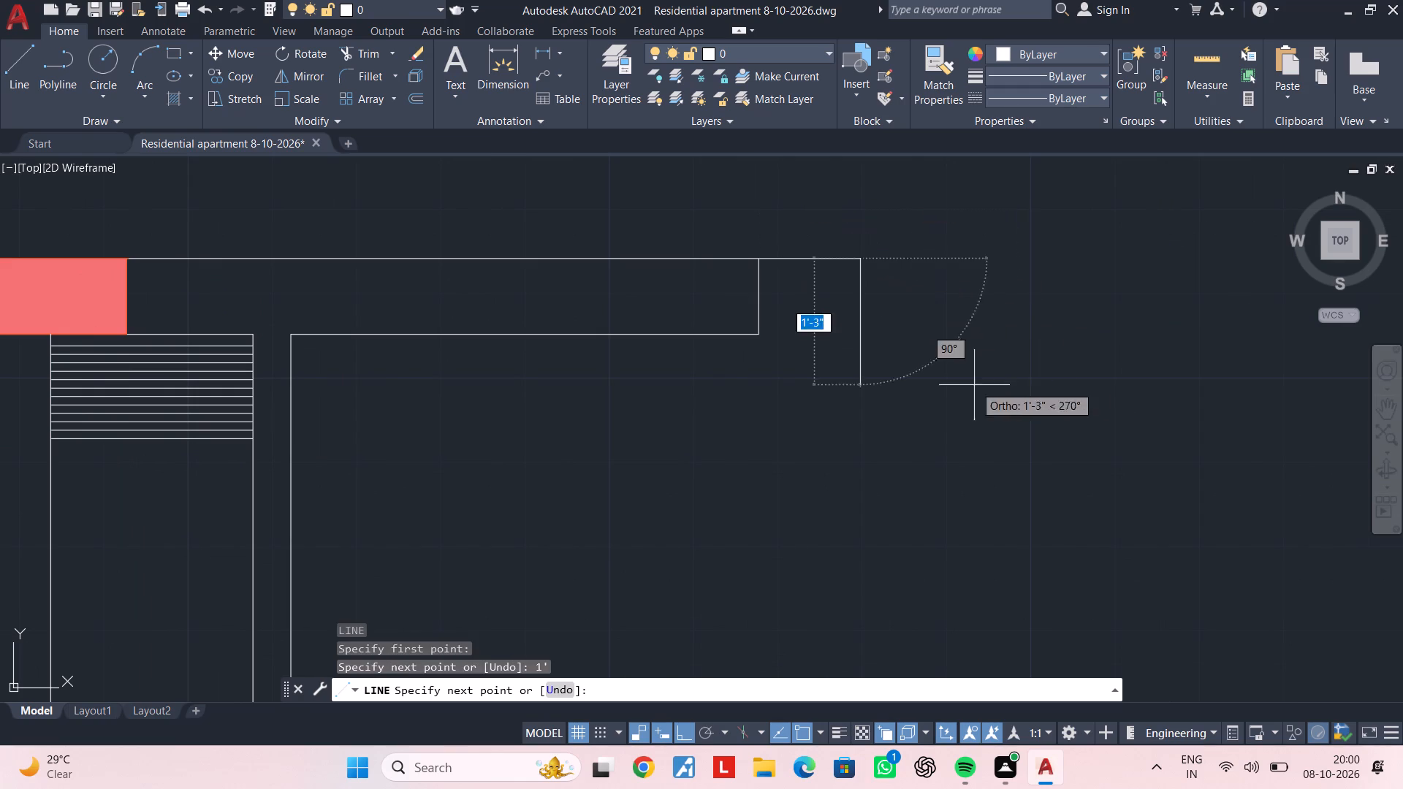
scroll(878, 412, "down", 1)
middle_click_drag(878, 412, 860, 171)
scroll(876, 470, "down", 2)
middle_click_drag(878, 472, 874, 311)
middle_click_drag(854, 529, 867, 383)
middle_click_drag(893, 557, 893, 290)
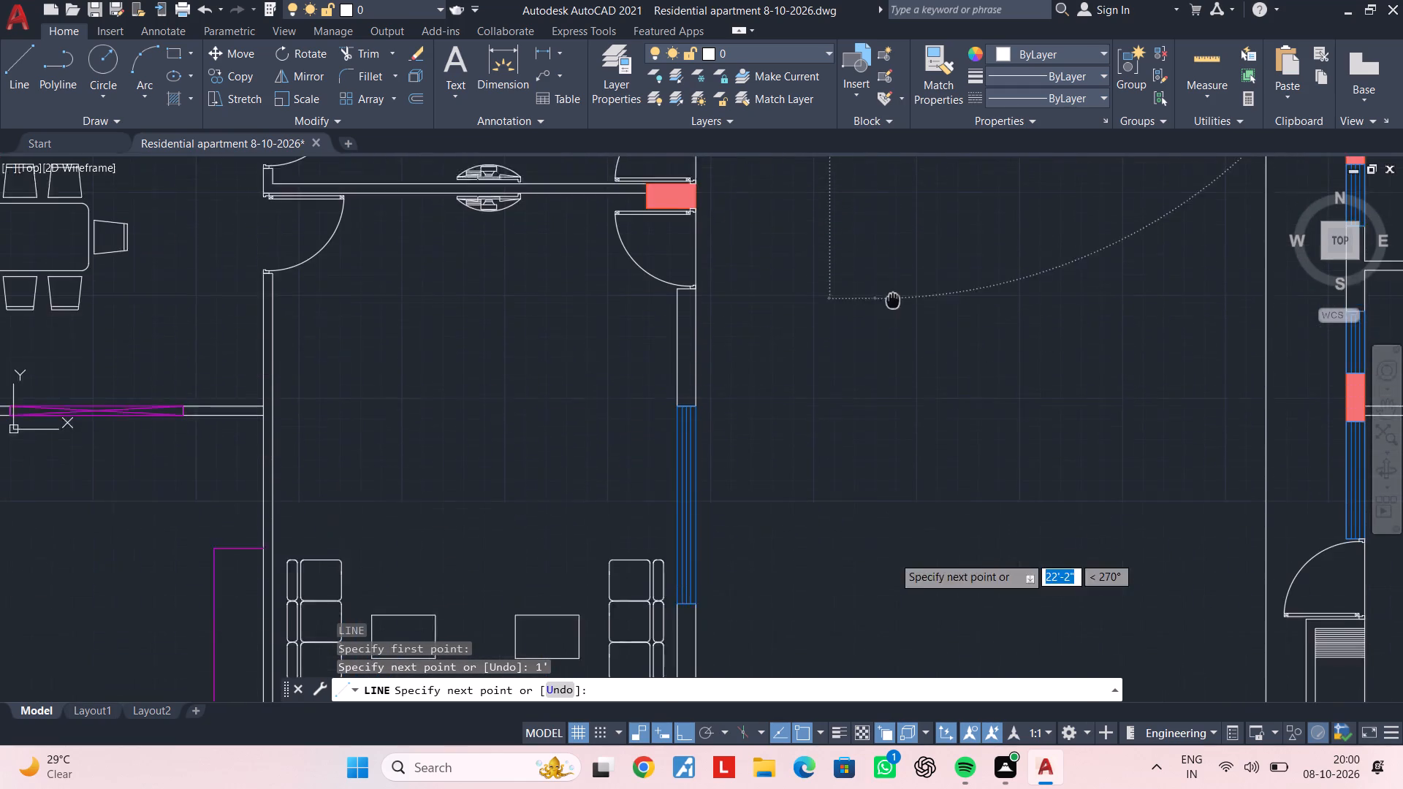
middle_click_drag(893, 290, 893, 273)
middle_click_drag(856, 586, 861, 265)
scroll(875, 472, "up", 1)
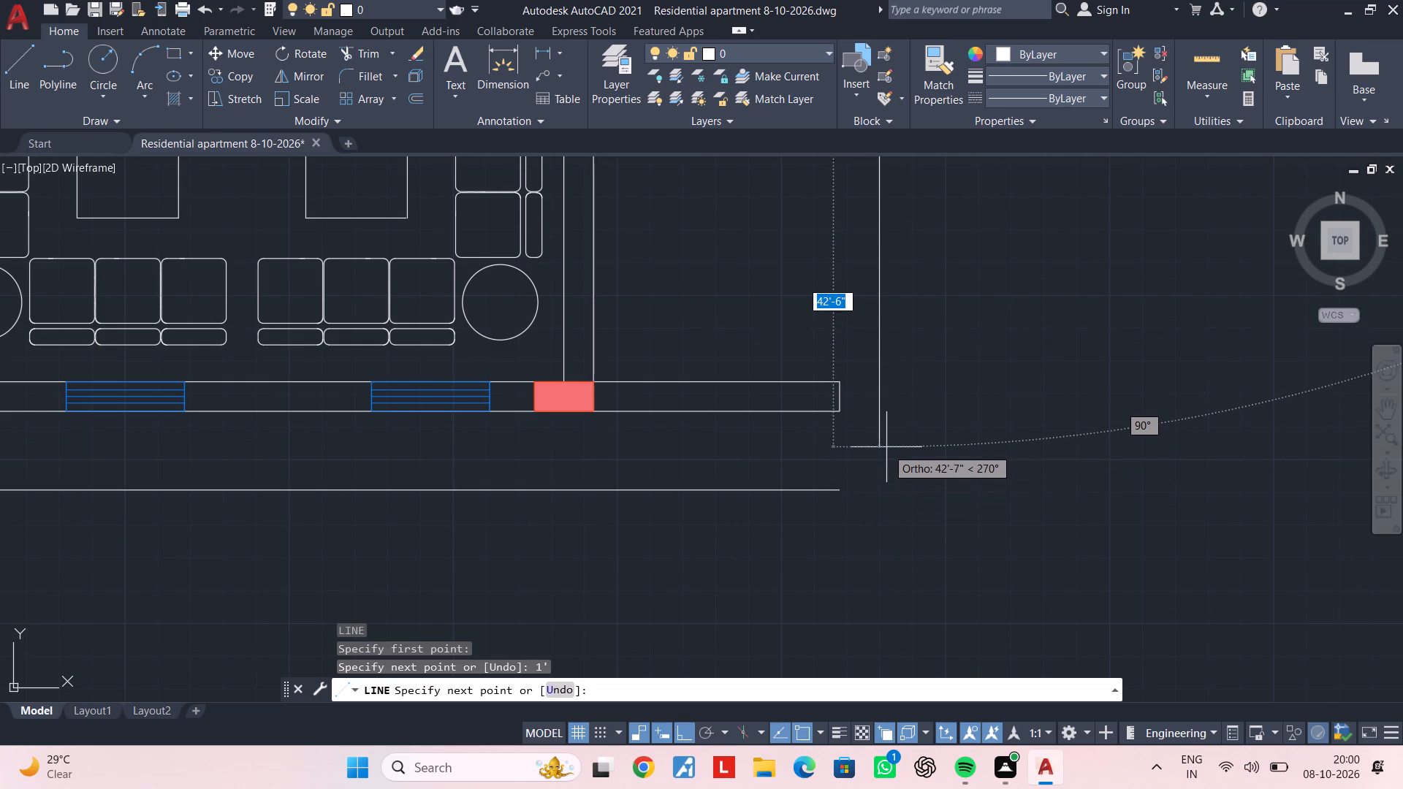
scroll(880, 422, "up", 2)
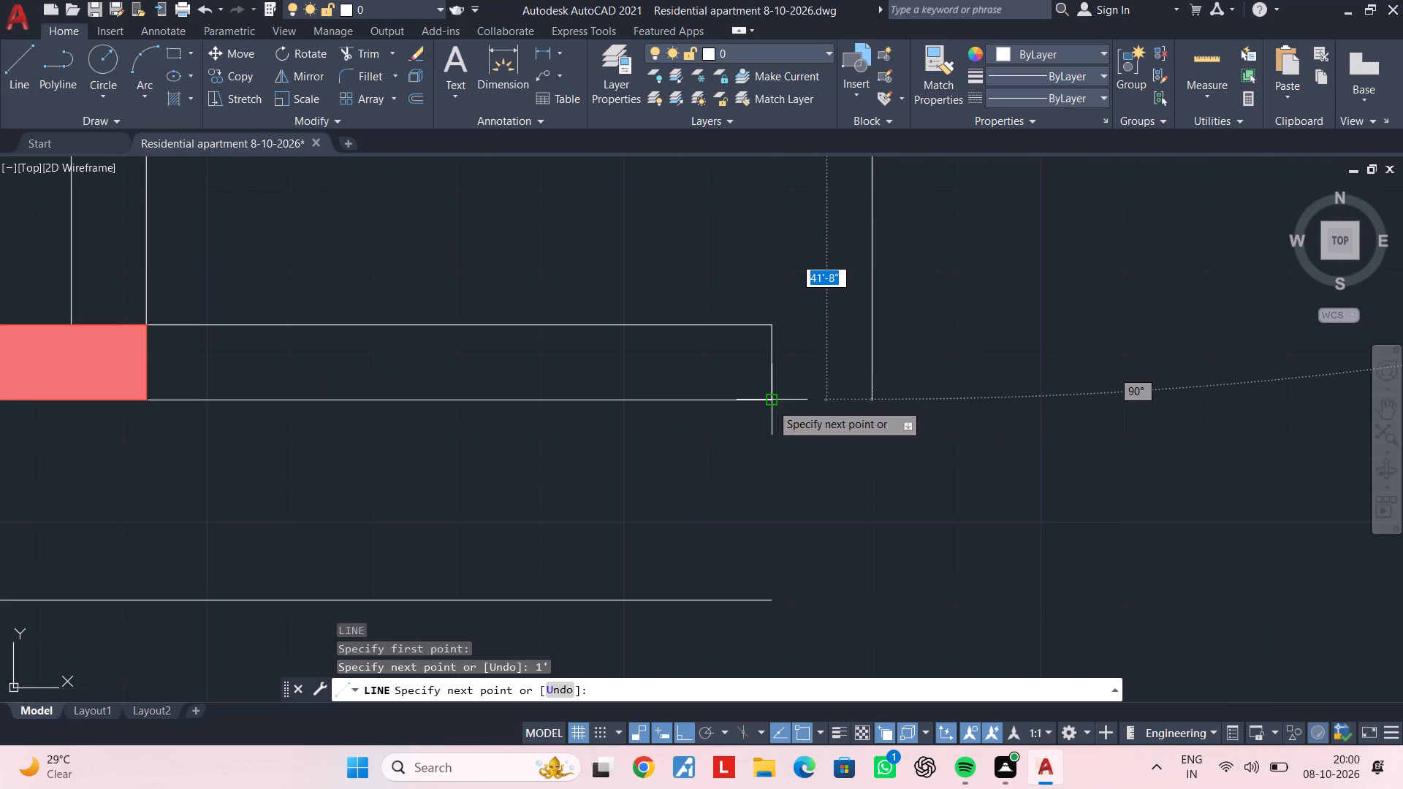
left_click(870, 401)
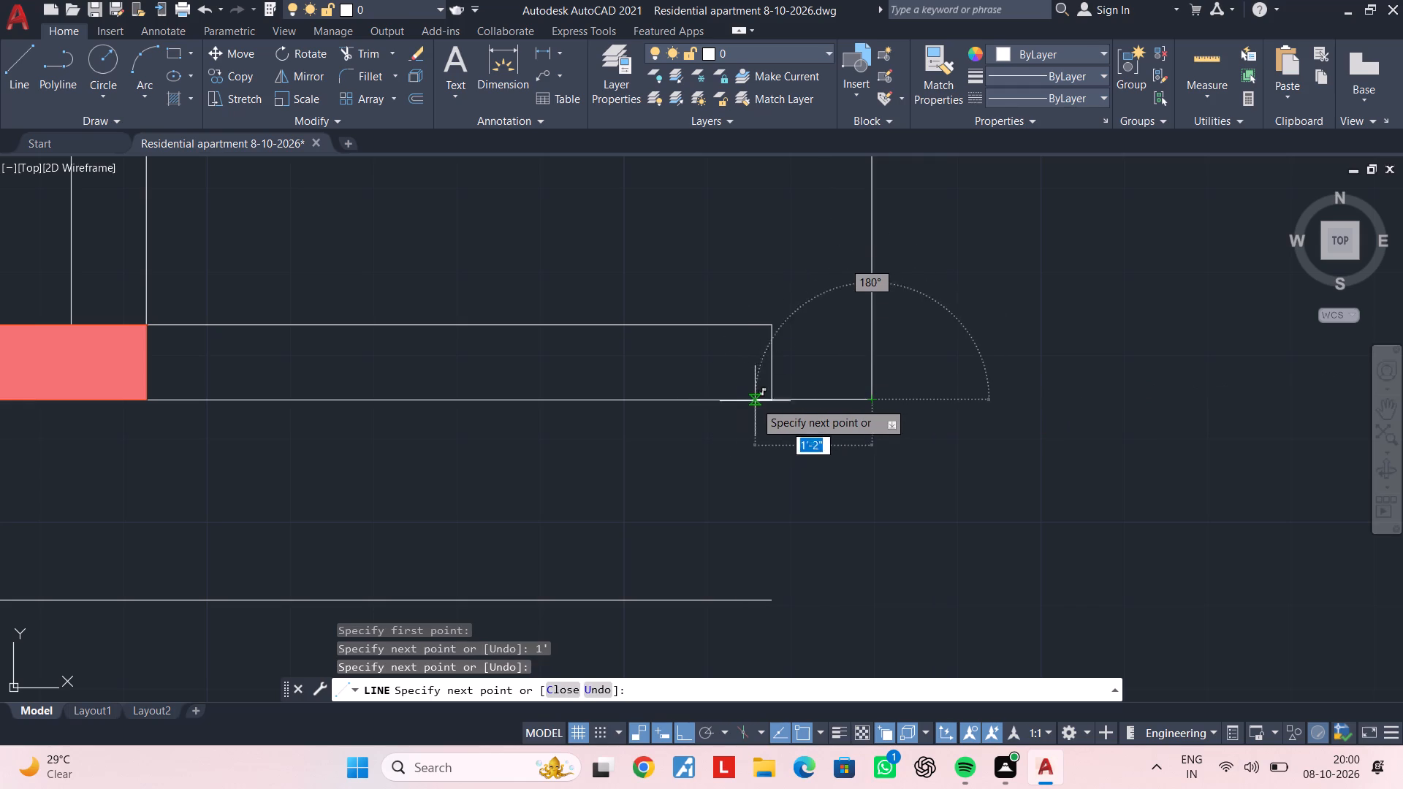
scroll(768, 402, "up", 4)
left_click(773, 385)
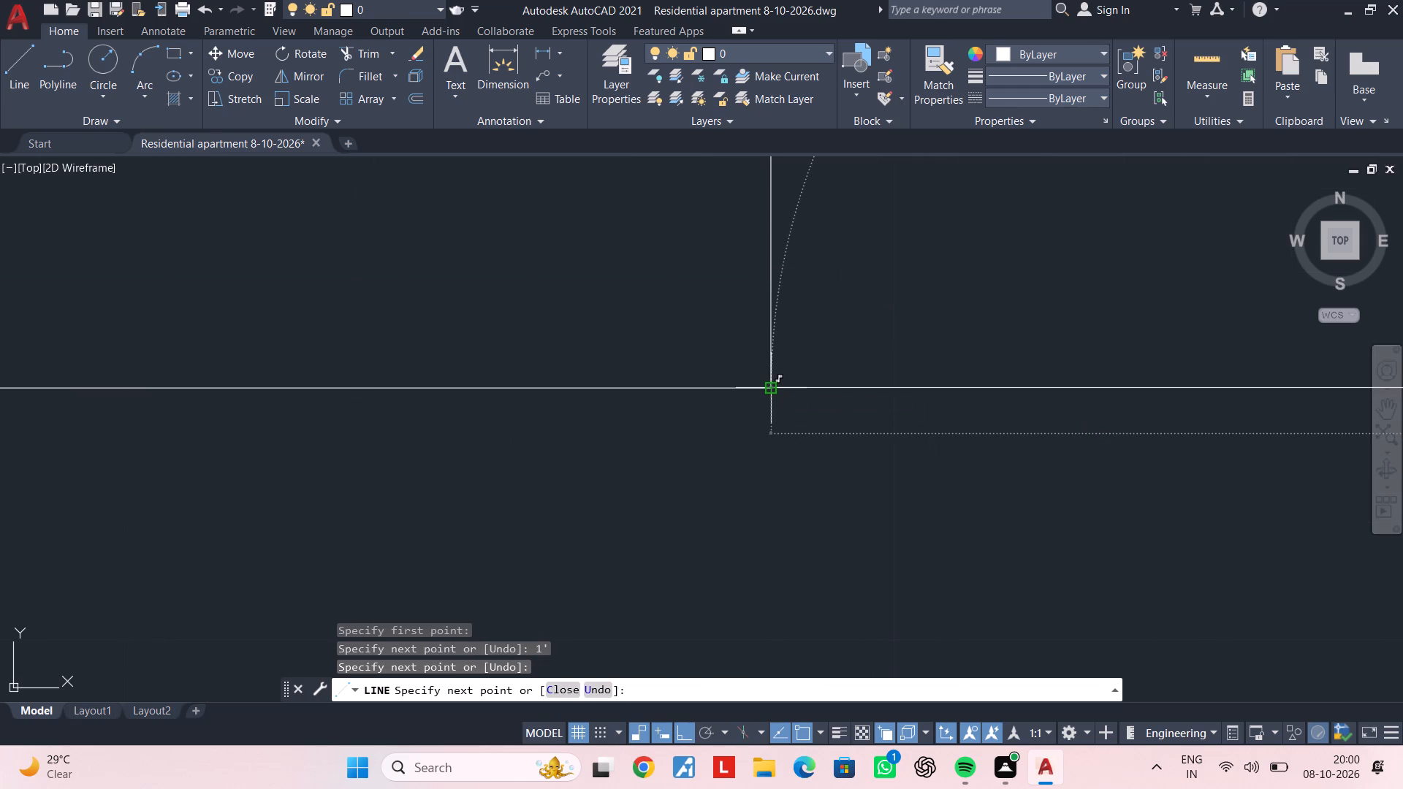
key("Escape")
scroll(948, 442, "down", 2)
scroll(1007, 444, "down", 5)
key("Escape")
Offset the new east balcony edge line 6 inches inward.
middle_click_drag(1034, 345, 1022, 489)
scroll(1022, 485, "up", 1)
scroll(1019, 371, "down", 2)
middle_click_drag(1019, 371, 997, 481)
middle_click_drag(1003, 295, 944, 490)
scroll(946, 335, "down", 2)
middle_click_drag(940, 355, 901, 456)
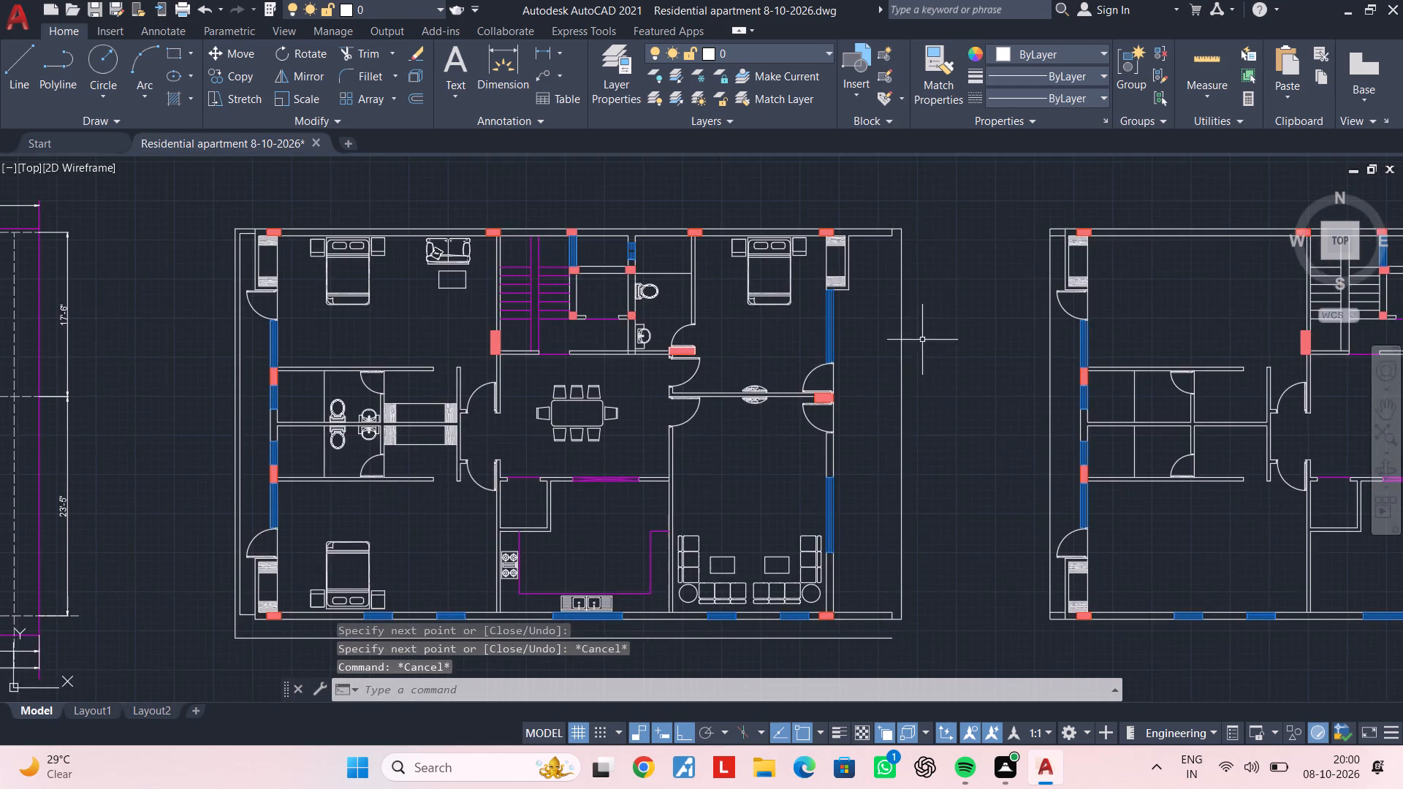
scroll(922, 335, "up", 1)
middle_click_drag(893, 322, 900, 316)
key("Escape")
key("Escape")
type("of")
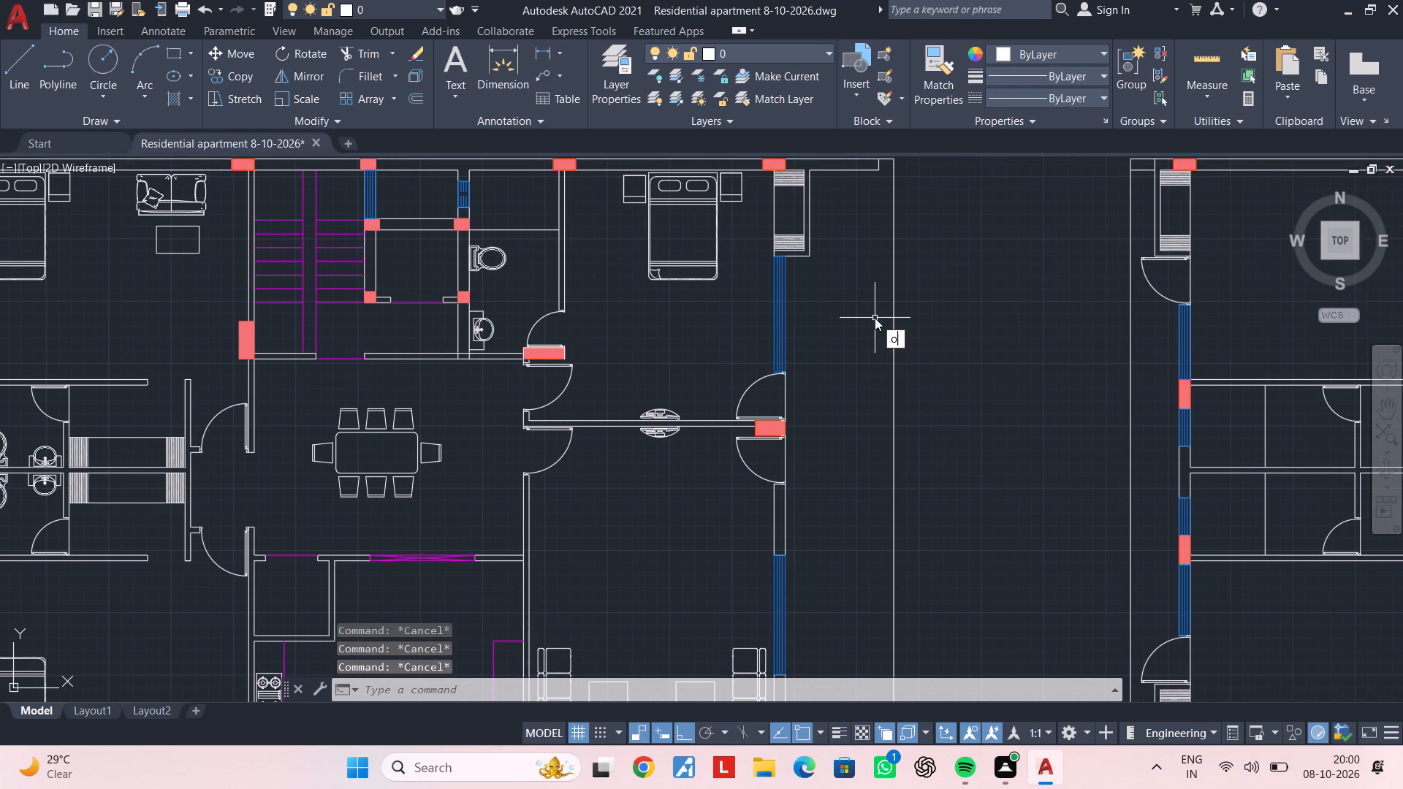
key("space")
type("6\"")
key("Return")
scroll(843, 327, "up", 1)
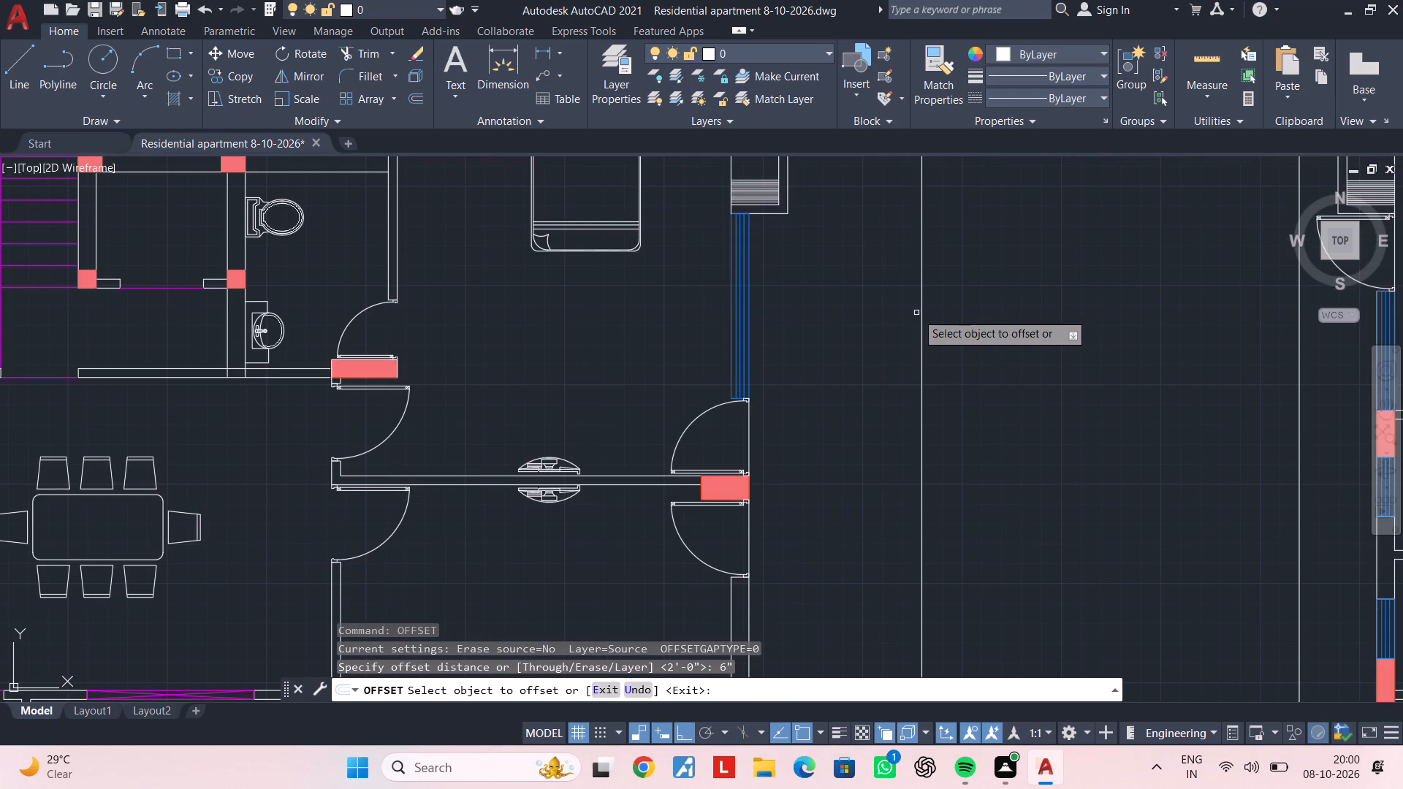
left_click(923, 313)
left_click(879, 319)
scroll(881, 314, "down", 3)
middle_click_drag(886, 321, 863, 394)
scroll(869, 301, "up", 3)
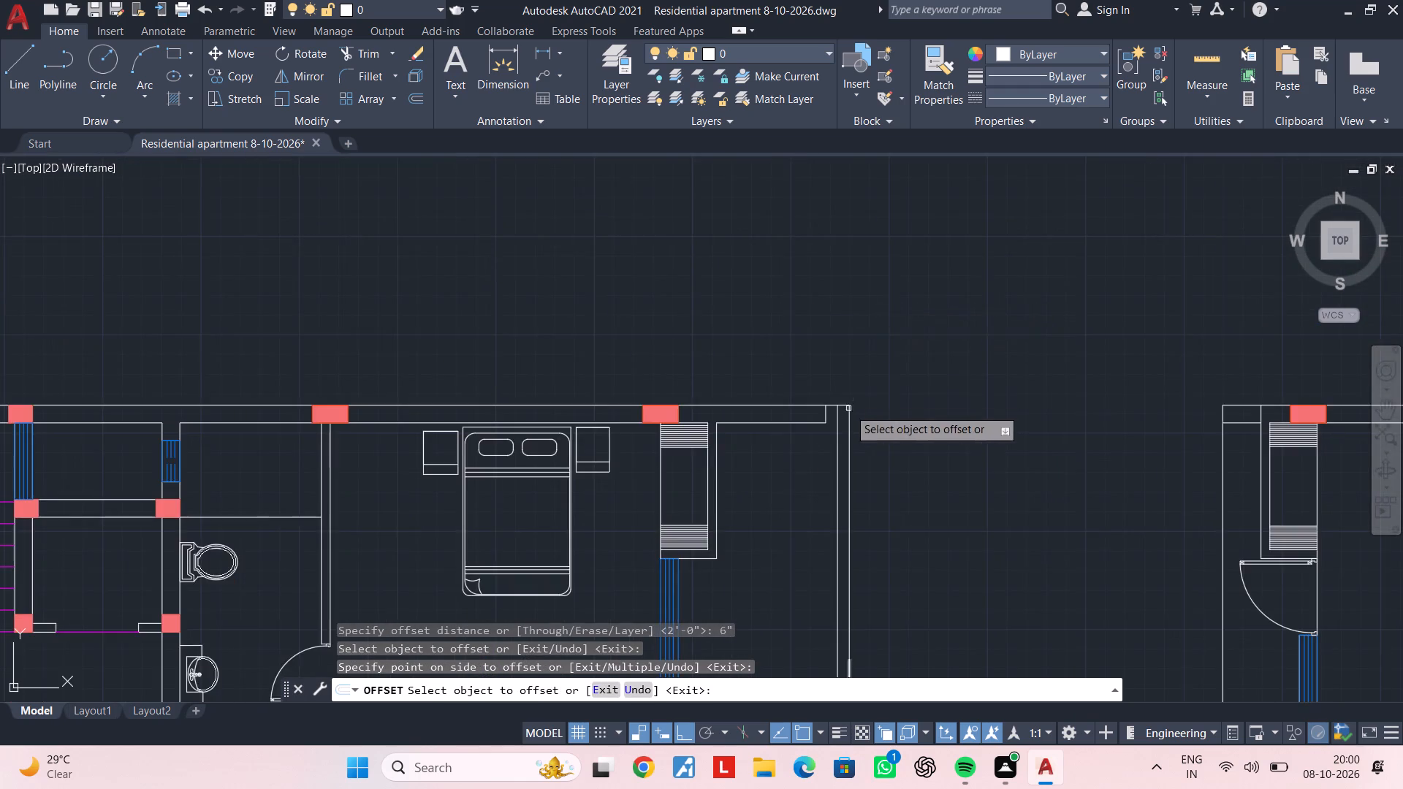
scroll(842, 417, "up", 2)
middle_click_drag(828, 437, 878, 362)
key("Escape")
key("Escape")
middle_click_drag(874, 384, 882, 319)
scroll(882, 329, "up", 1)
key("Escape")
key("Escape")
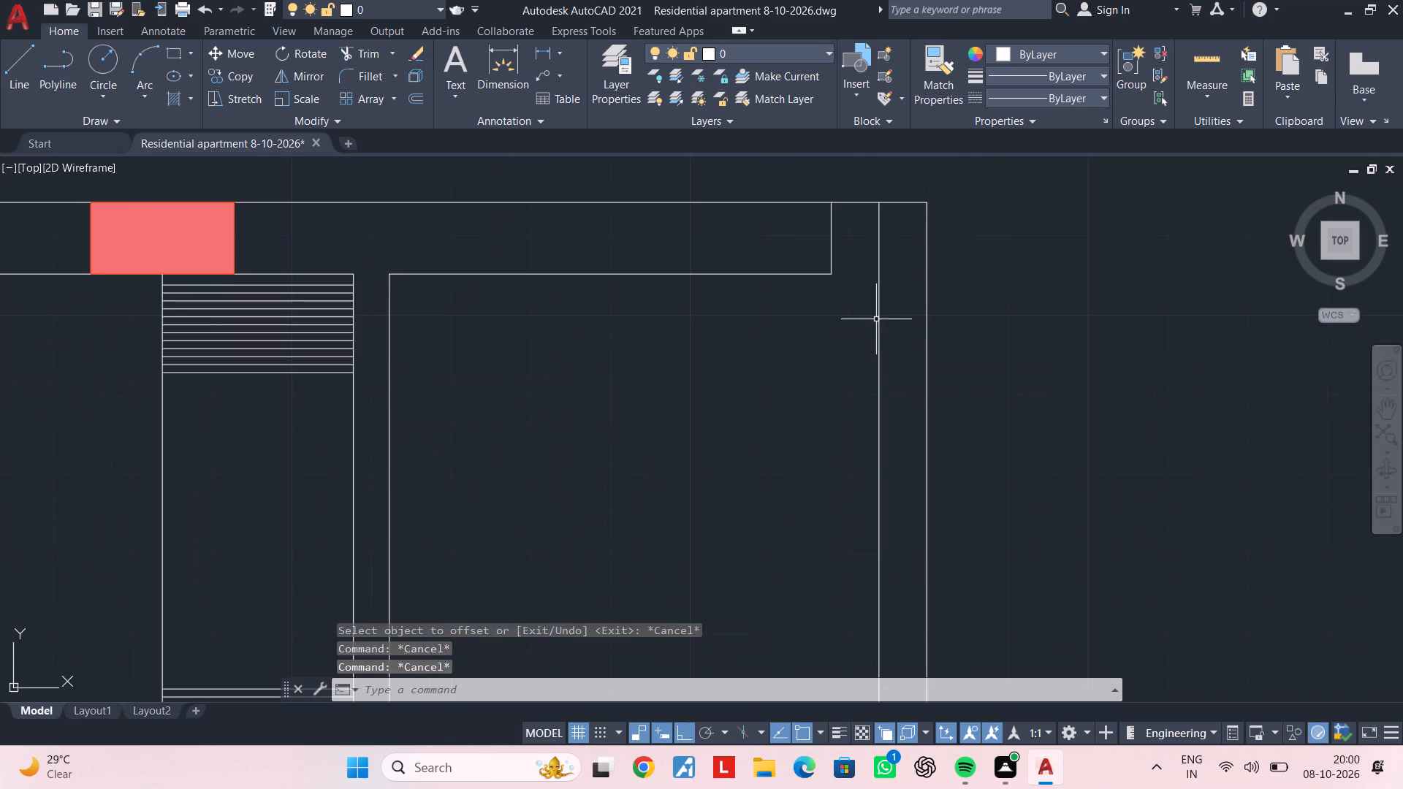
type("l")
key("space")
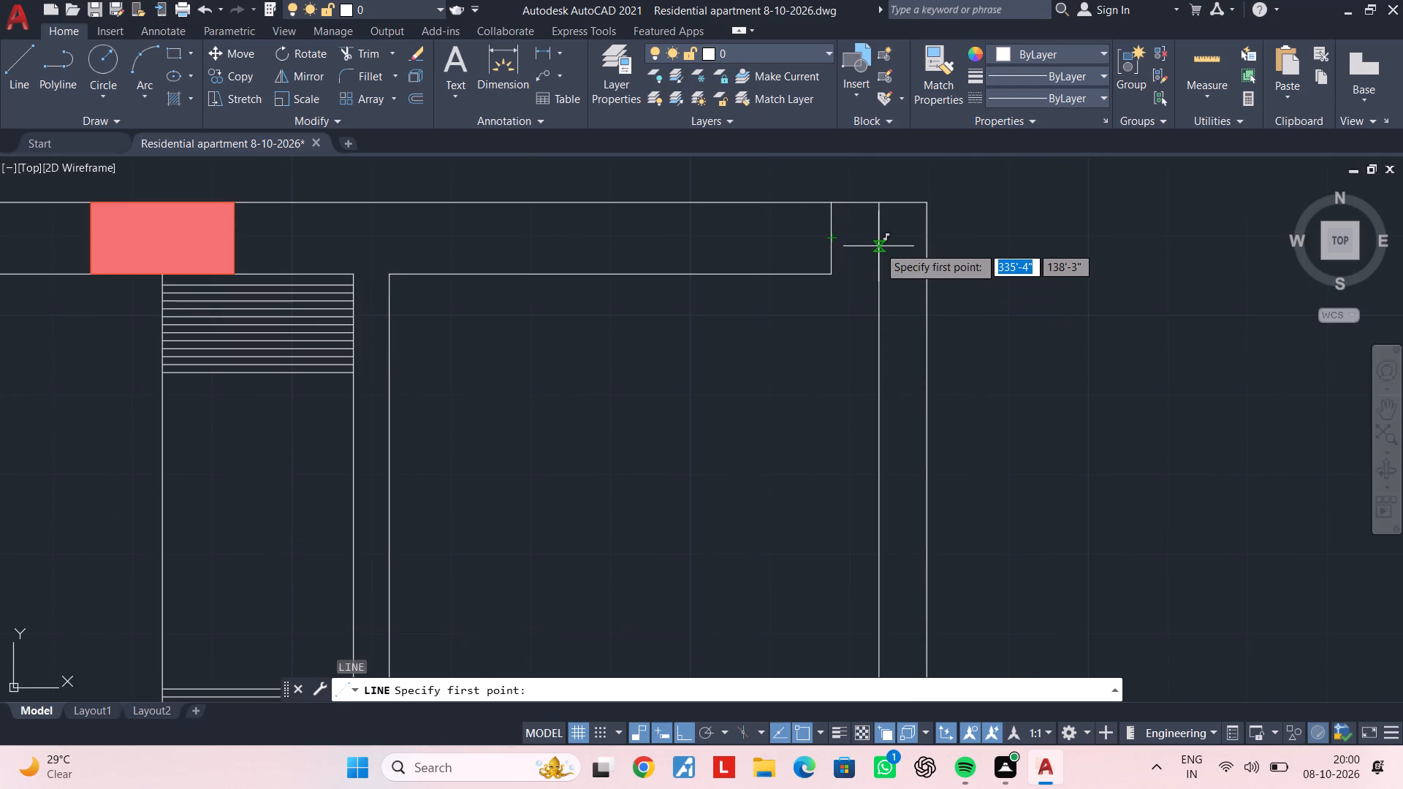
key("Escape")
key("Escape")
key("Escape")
Offset the 1-foot top line at the balcony's northeast corner 6 inches inward.
type("of 6\"")
key("Return")
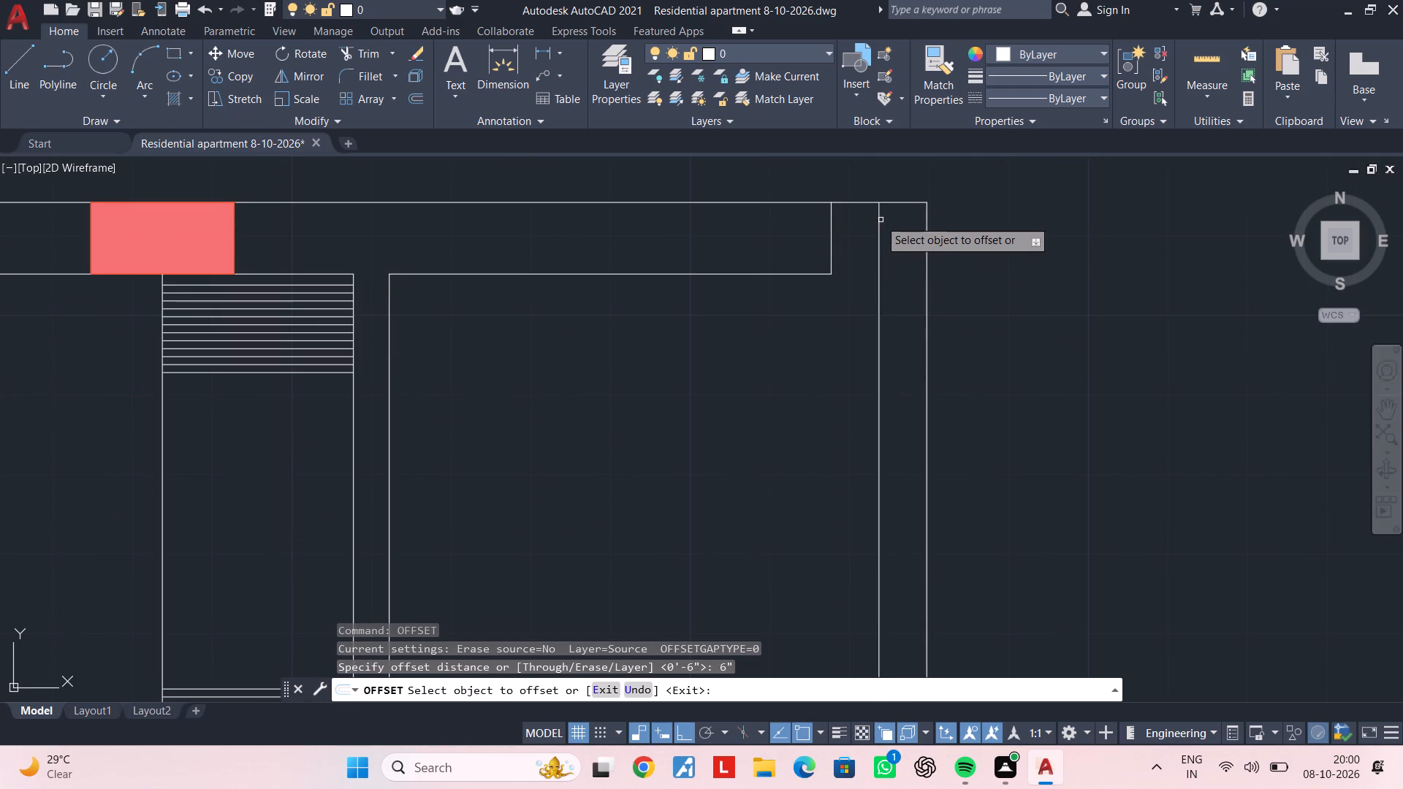
left_click(896, 202)
left_click(892, 262)
key("Escape")
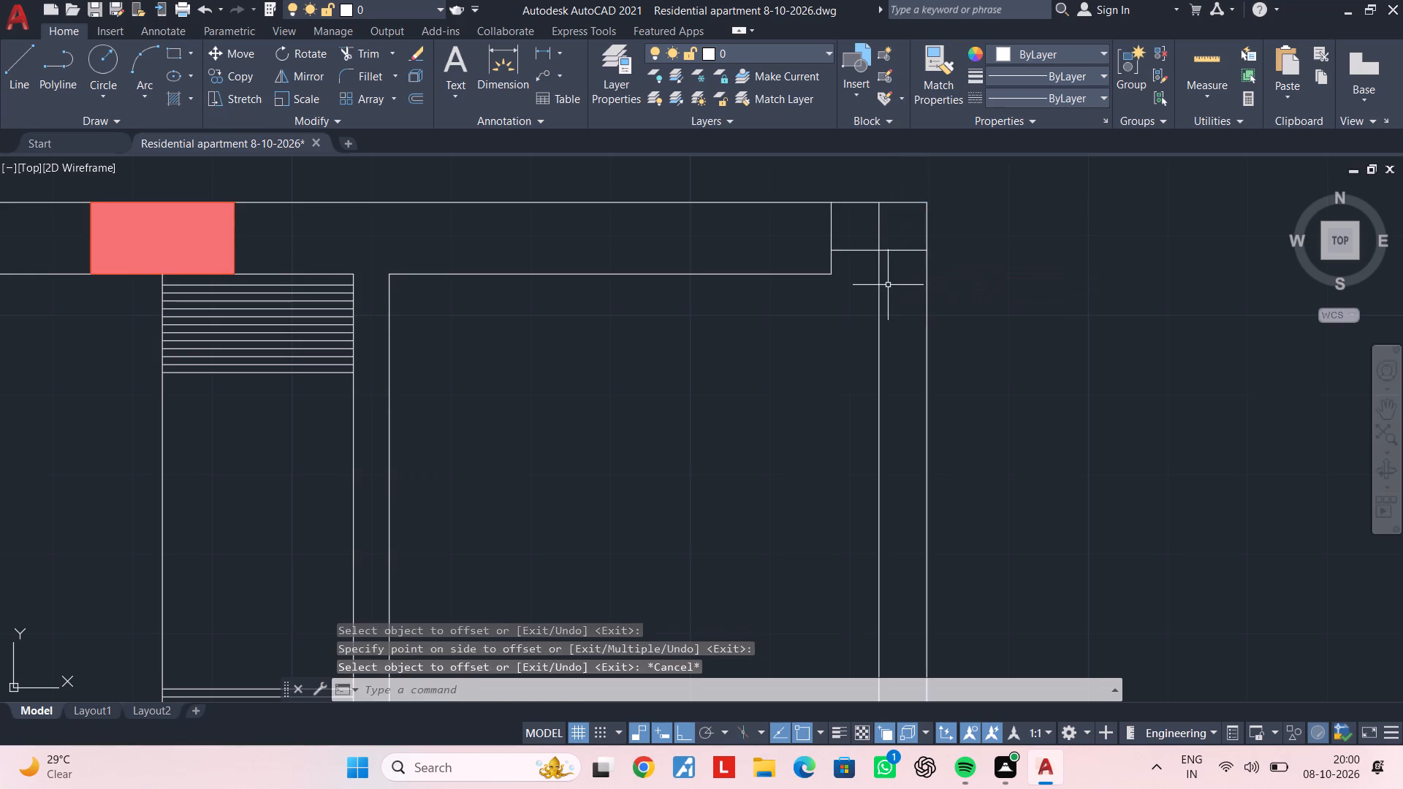
key("Escape")
Trim the overlapping ends of the 6-inch offset lines at the east balcony's northeast corner.
key("t")
key("r")
key("space")
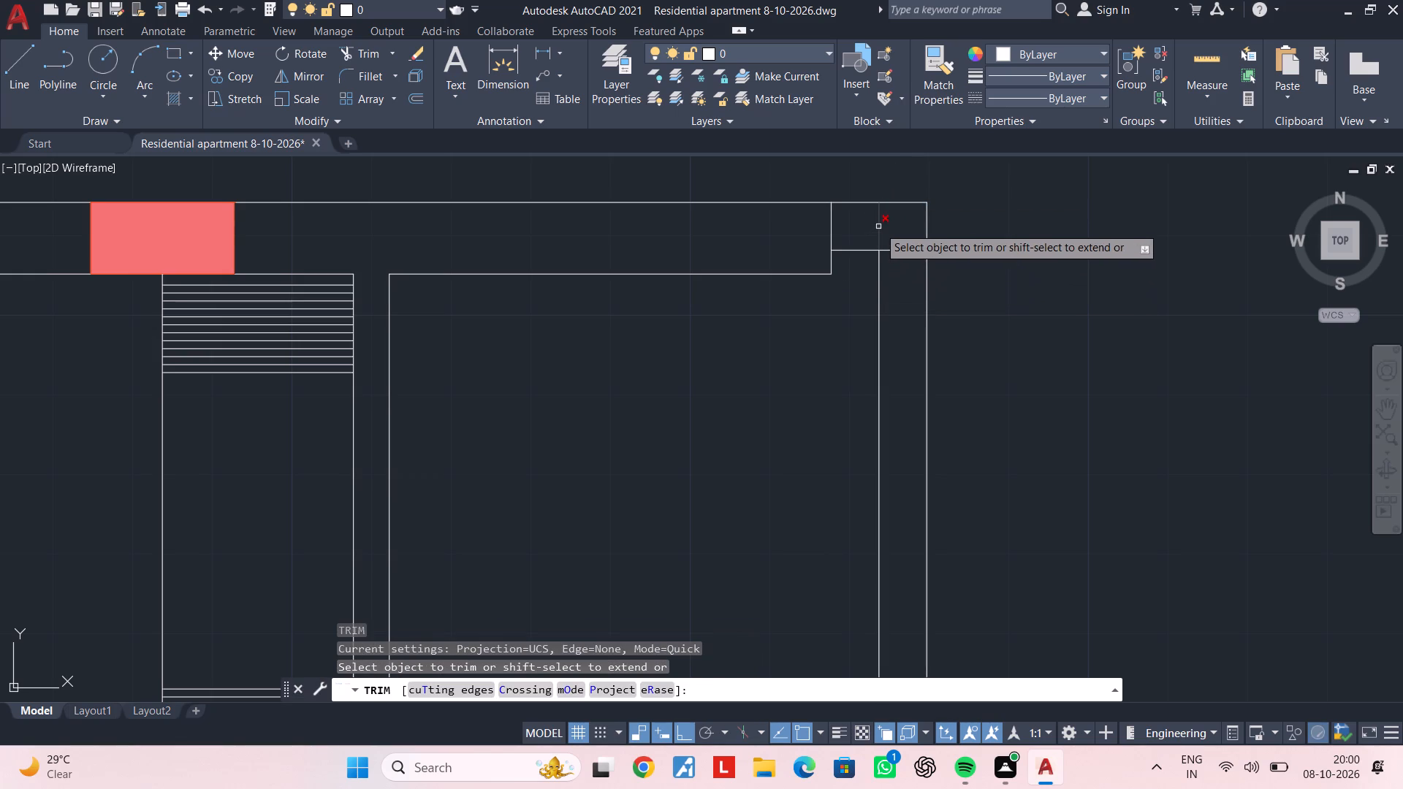
left_click(878, 226)
left_click(898, 250)
scroll(901, 261, "down", 3)
middle_click_drag(905, 266, 901, 137)
key("Escape")
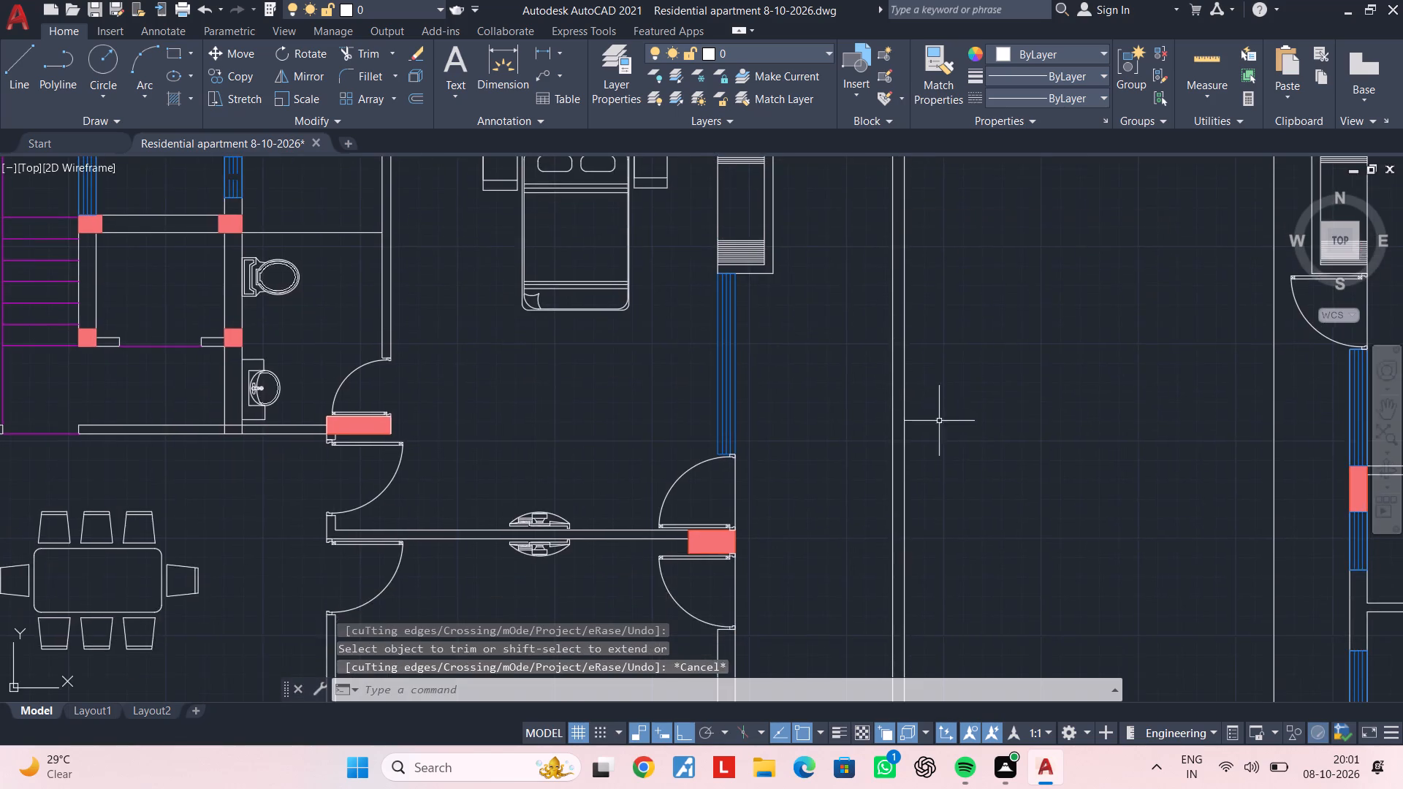
Offset the short bottom line at the east balcony's southeast corner 6 inches inward.
middle_click_drag(940, 421, 932, 254)
key("Escape")
key("Escape")
scroll(964, 481, "down", 2)
middle_click_drag(965, 484, 969, 191)
key("Escape")
key("Escape")
scroll(944, 411, "up", 2)
middle_click_drag(915, 292, 896, 469)
scroll(896, 469, "up", 3)
middle_click_drag(895, 470, 955, 478)
key("Escape")
key("Escape")
key("Escape")
key("Escape")
key("Escape")
key("Escape")
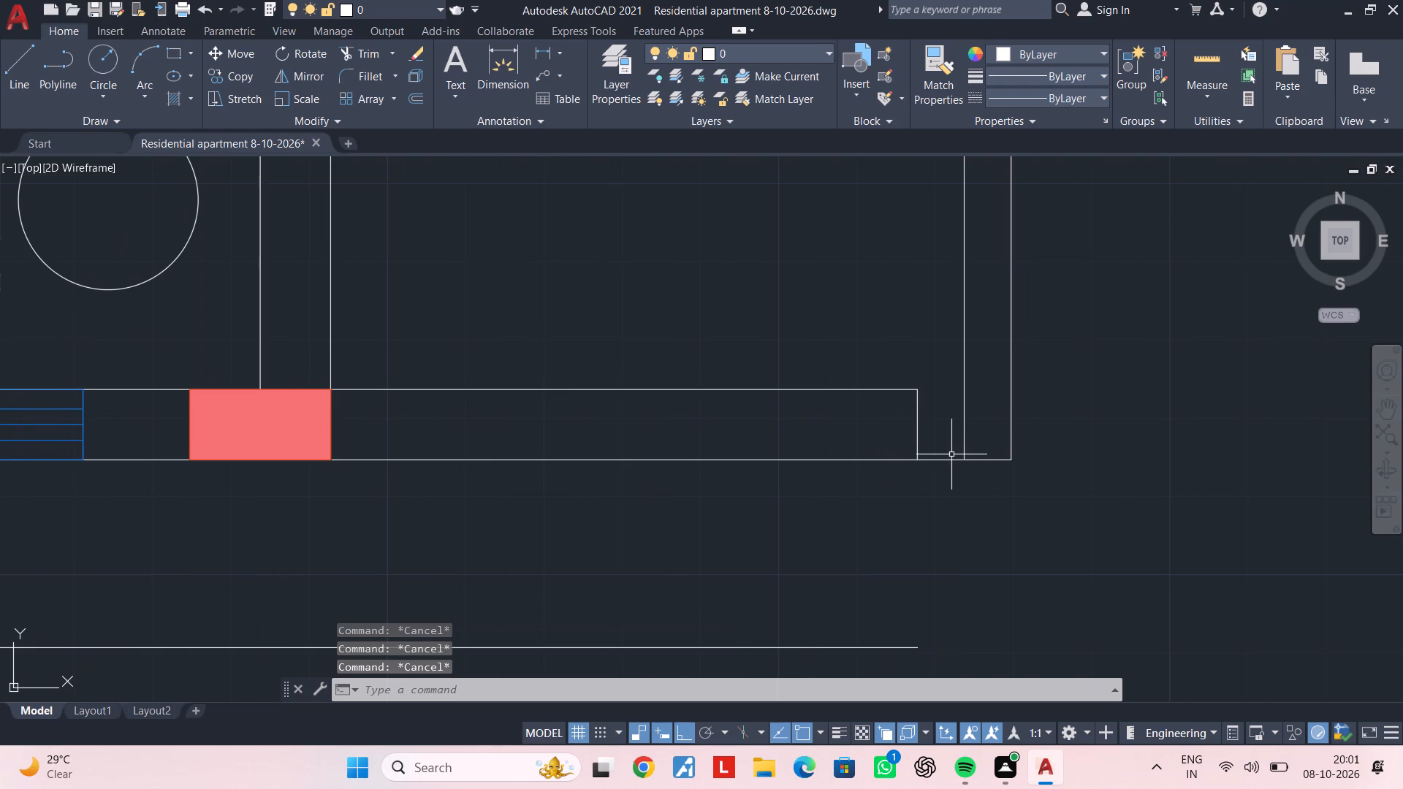
type("of")
key("space")
type("6\"")
key("Return")
left_click(952, 460)
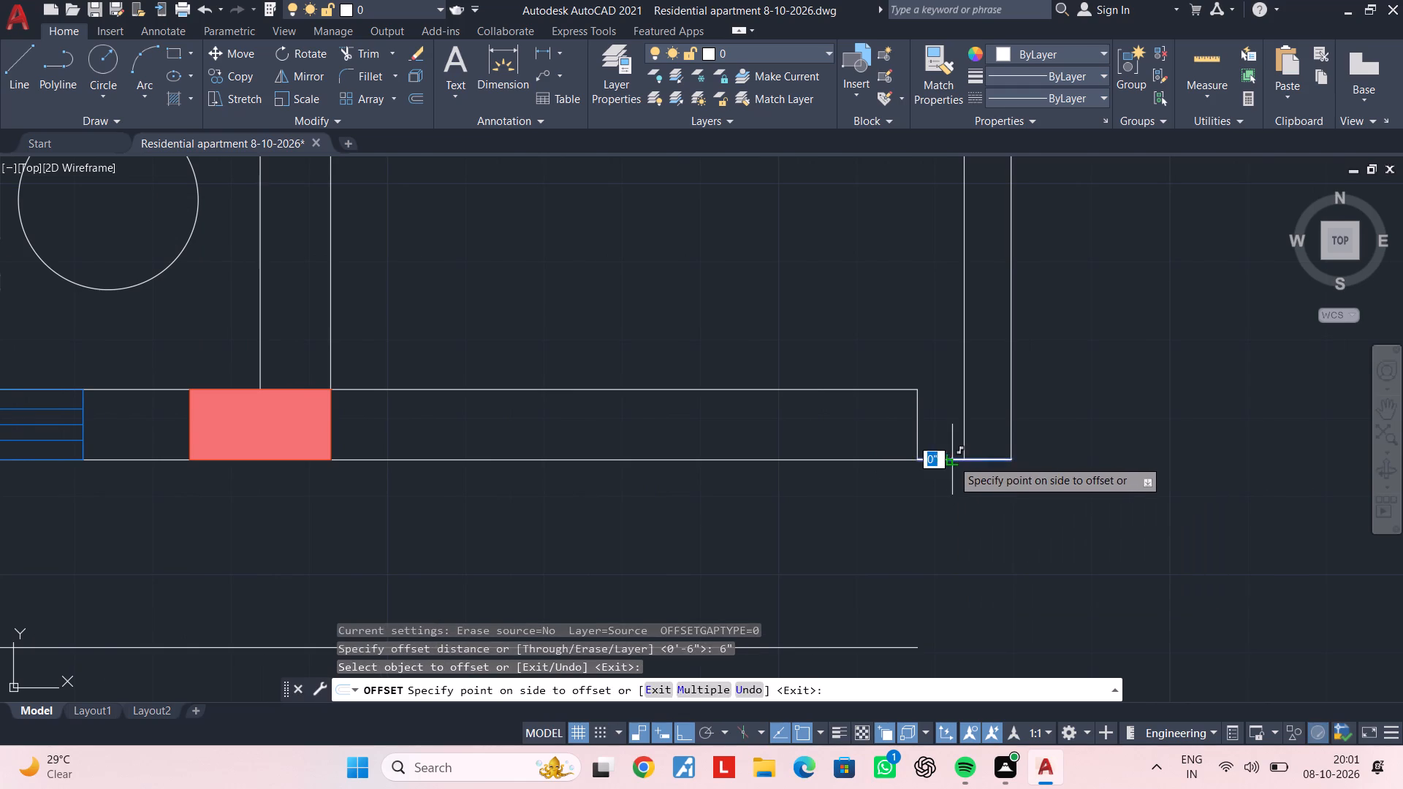
left_click(947, 412)
key("Escape")
key("Escape")
Trim the overlapping ends of the offset lines at the east balcony's southeast corner.
key("t")
type("r")
key("space")
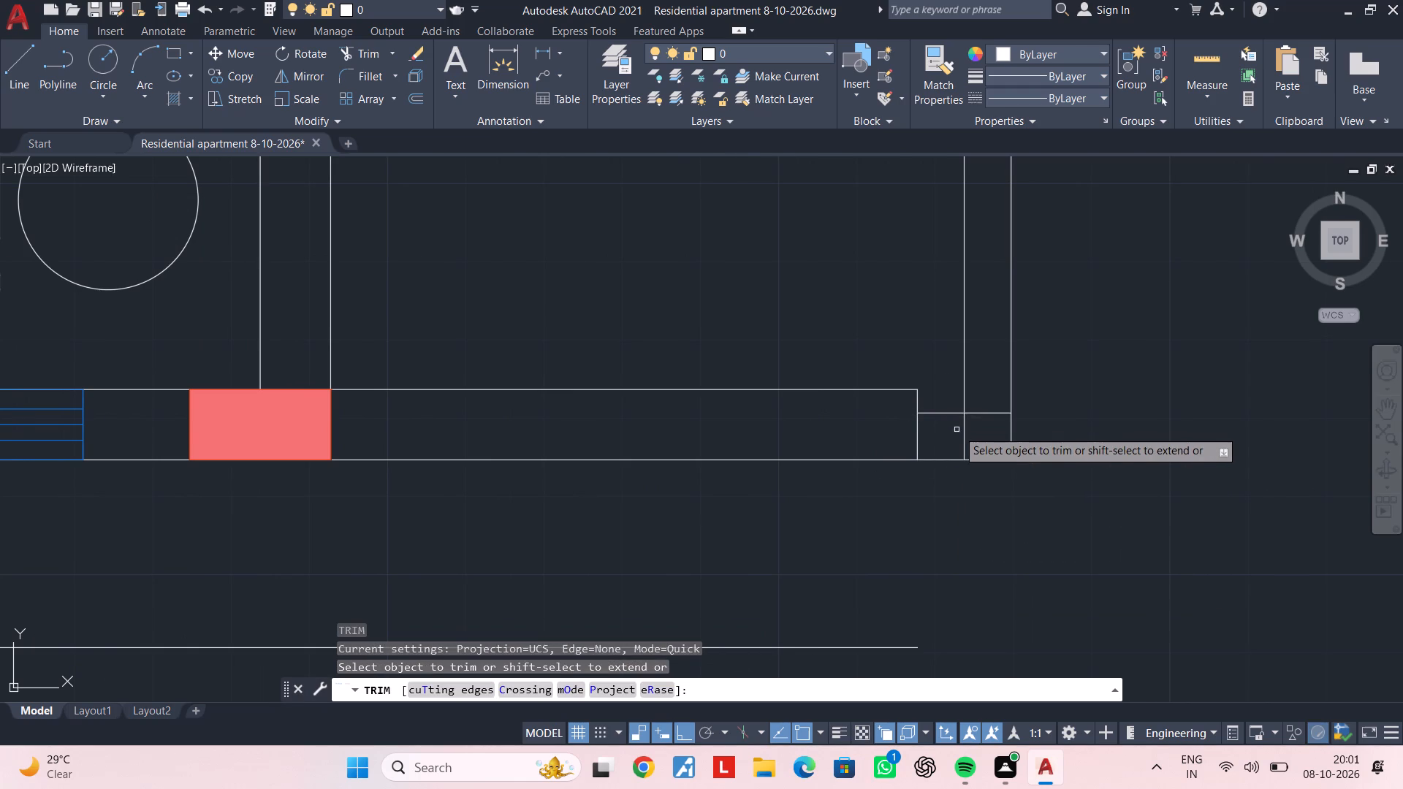
left_click(965, 435)
left_click(999, 411)
scroll(945, 458, "down", 3)
middle_click_drag(948, 460, 956, 527)
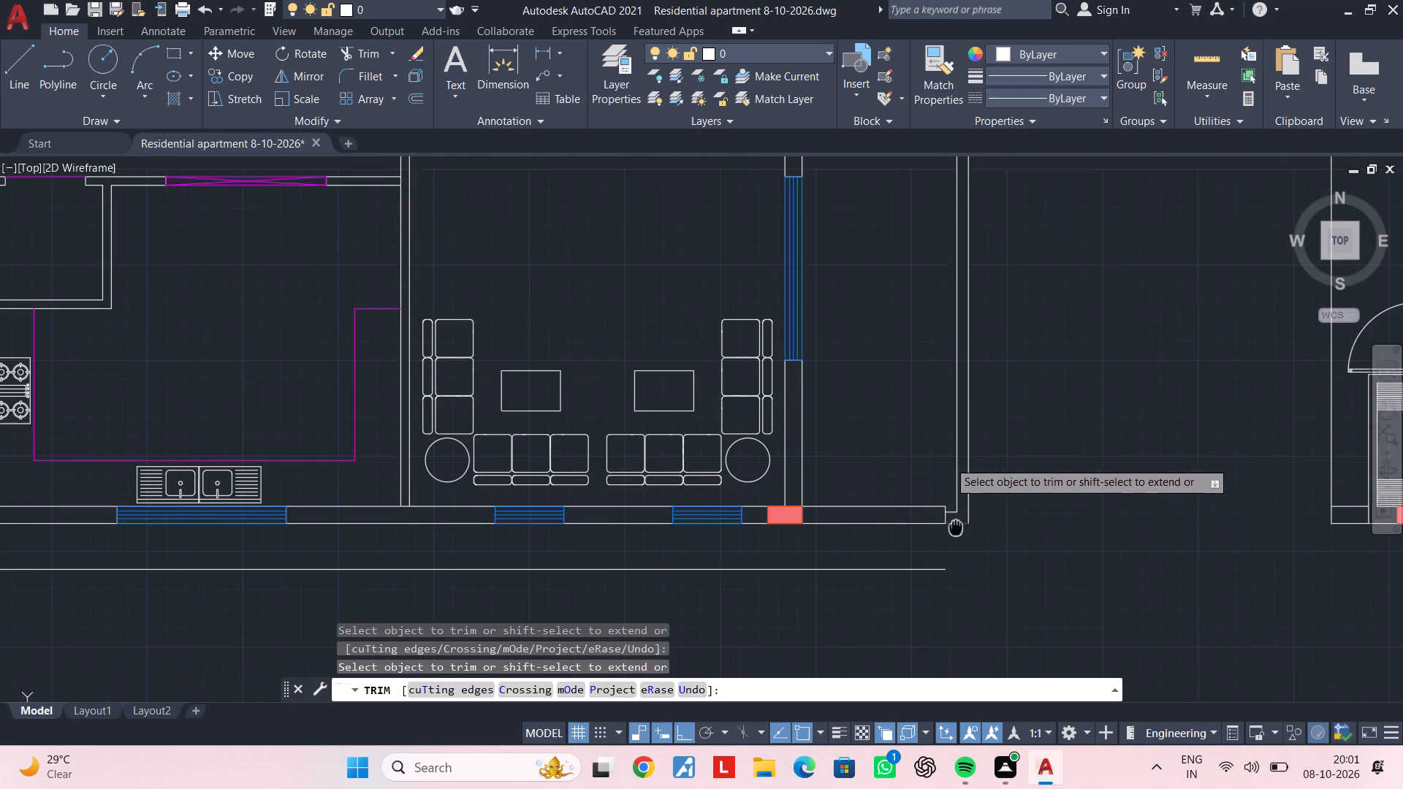
middle_click_drag(956, 527, 957, 533)
middle_click_drag(1060, 525, 1060, 457)
key("Escape")
key("Escape")
Move both vertical edge lines of the east balcony about 1'-7" east.
scroll(1042, 457, "down", 2)
middle_click_drag(1046, 465, 1005, 605)
middle_click_drag(1018, 295, 1008, 386)
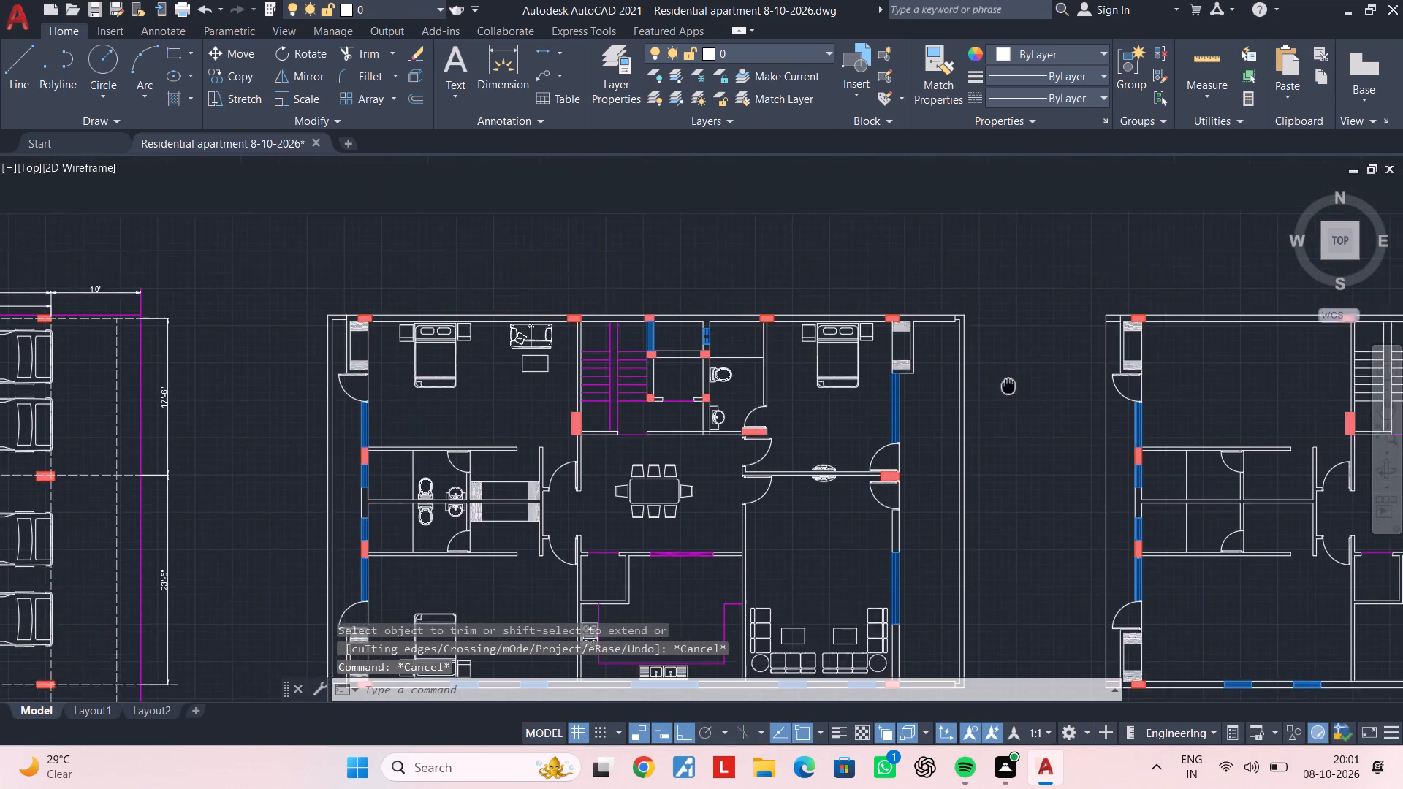
middle_click_drag(1008, 386, 1008, 391)
scroll(981, 324, "up", 2)
middle_click_drag(981, 347, 978, 311)
key("Escape")
key("Escape")
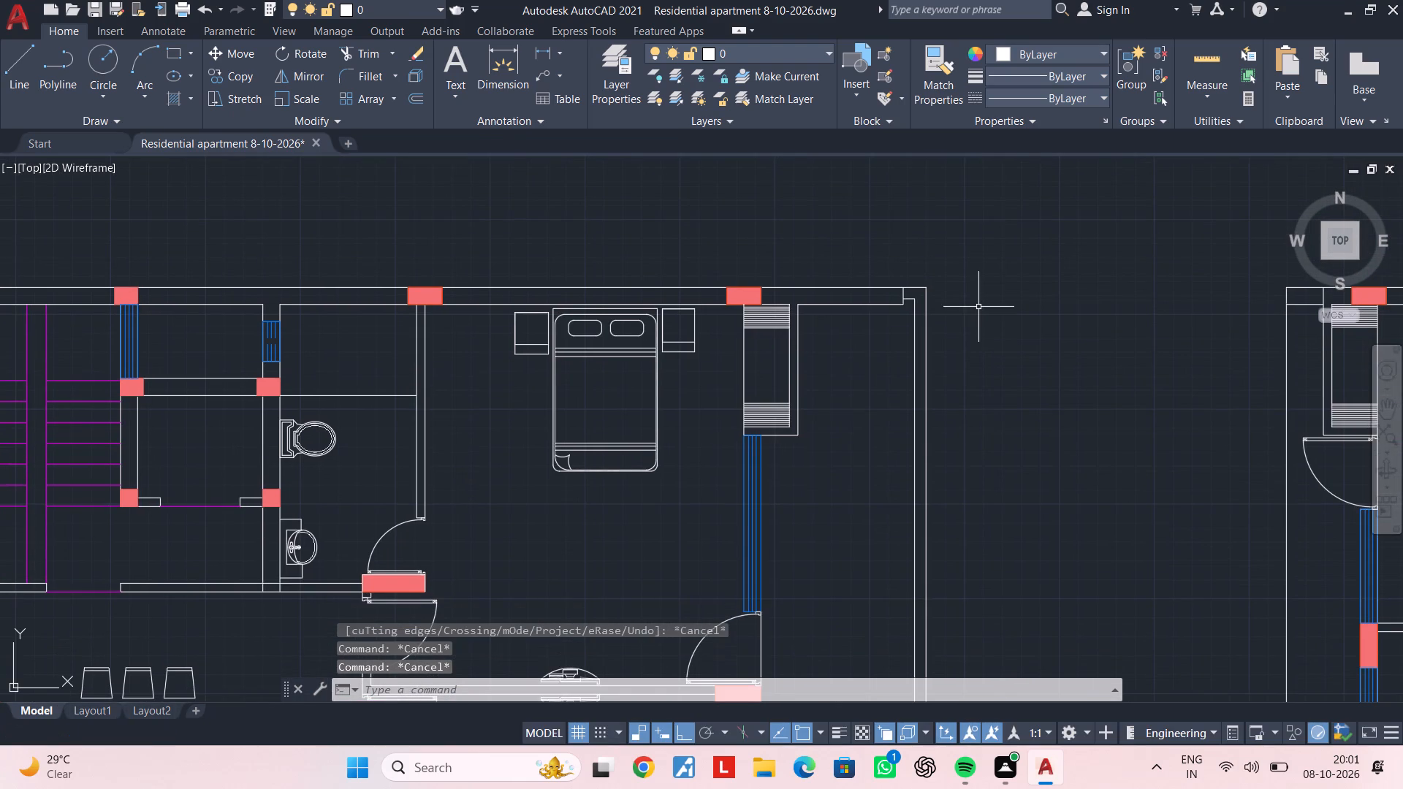
middle_click_drag(966, 357, 967, 231)
scroll(965, 332, "down", 1)
middle_click_drag(965, 332, 965, 261)
scroll(963, 340, "up", 1)
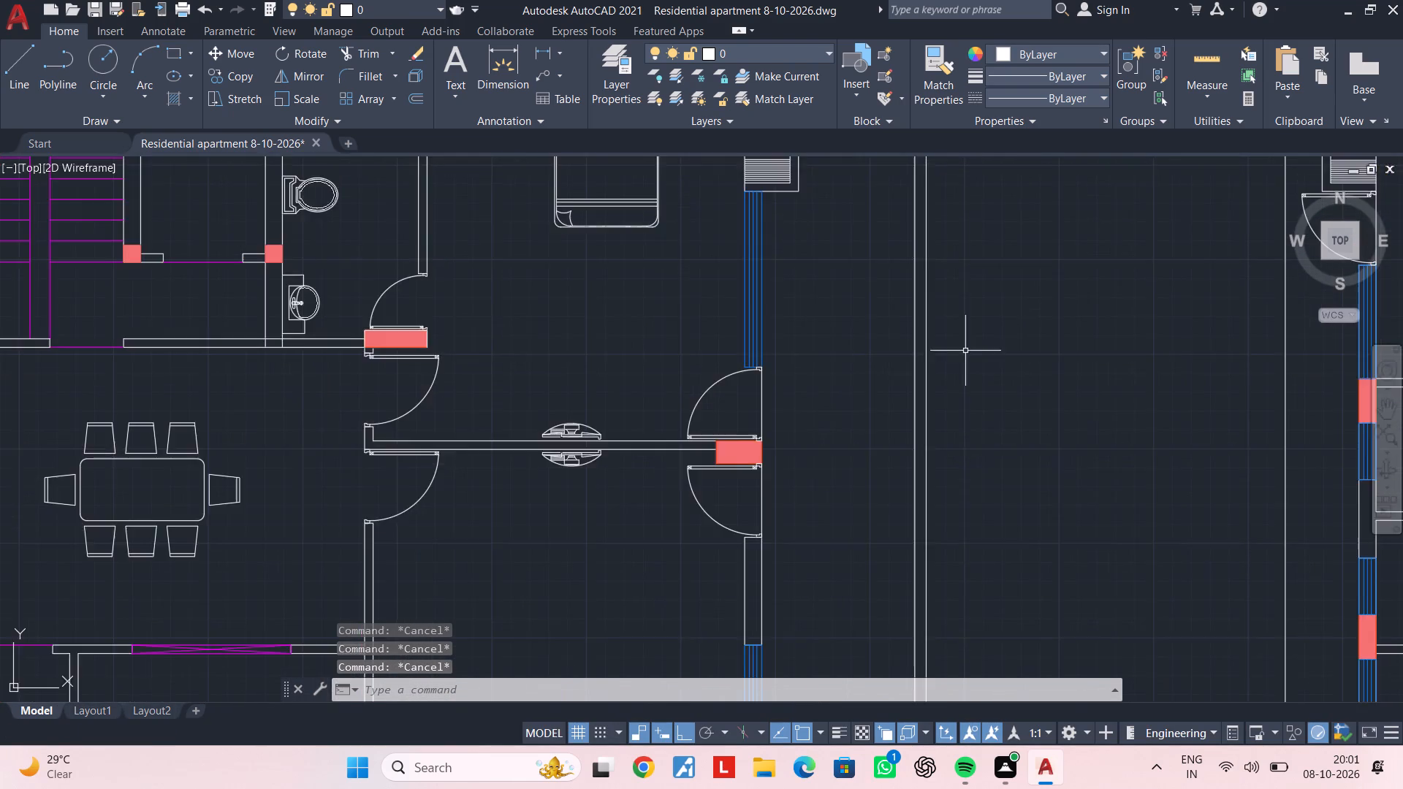
middle_click_drag(966, 351, 986, 230)
left_click(992, 270)
left_click(912, 308)
scroll(1097, 329, "down", 3)
middle_click_drag(1090, 328, 985, 310)
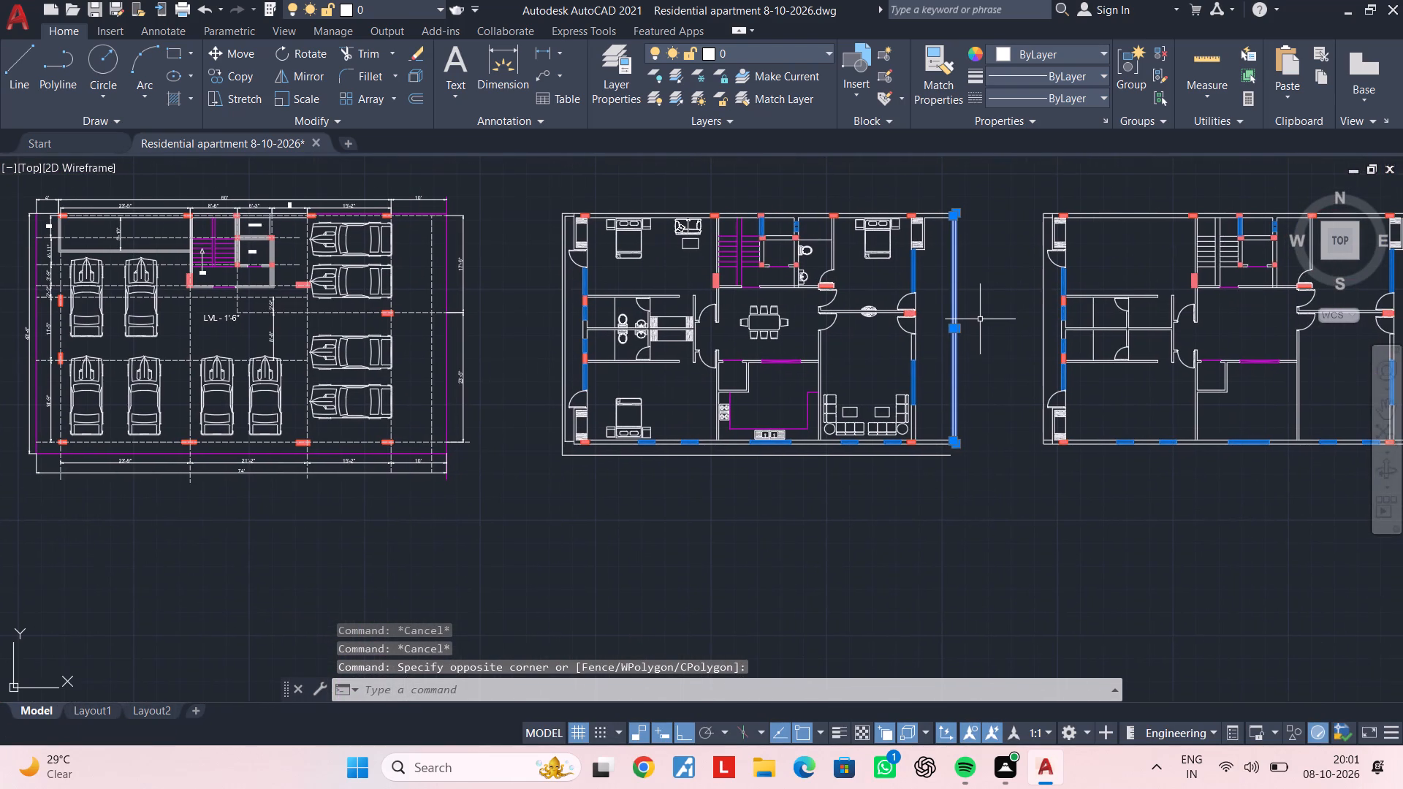
type("m")
key("space")
scroll(992, 373, "up", 2)
left_click(963, 386)
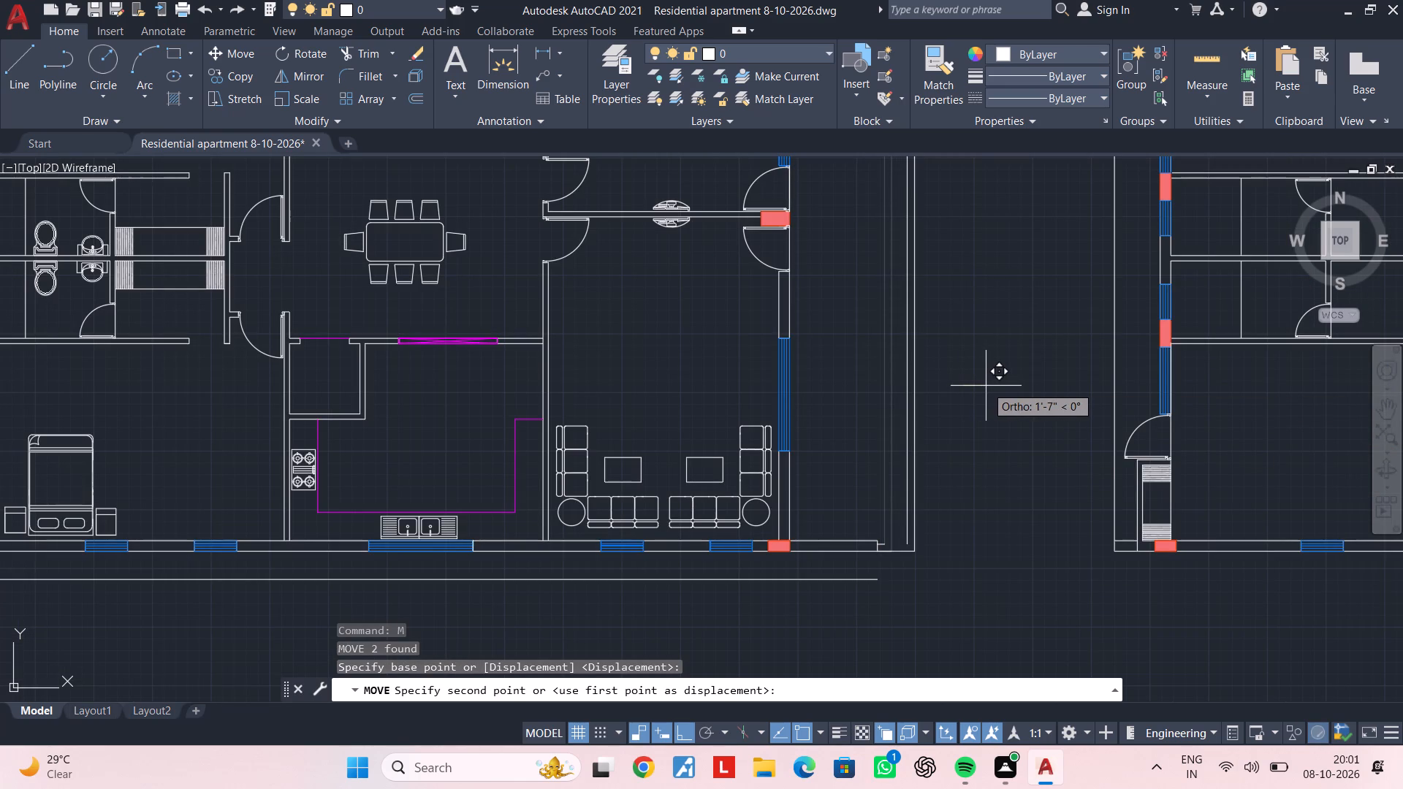
left_click(986, 386)
Fillet the balcony's short inner top line and inner vertical line into a square northeast corner.
scroll(986, 383, "down", 2)
middle_click_drag(1002, 391, 962, 550)
scroll(957, 394, "up", 3)
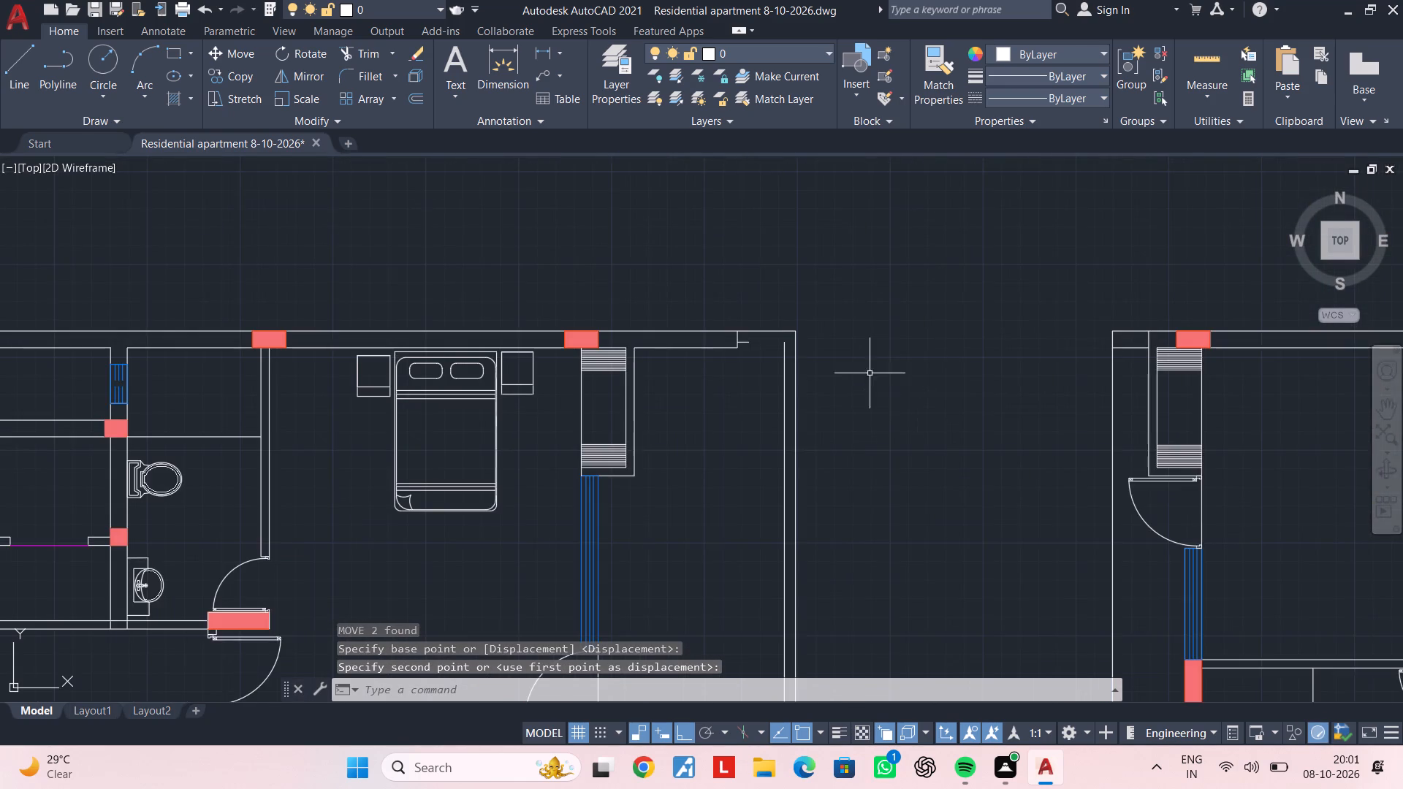
middle_click_drag(869, 373, 914, 338)
key("Escape")
key("Escape")
type("f")
key("space")
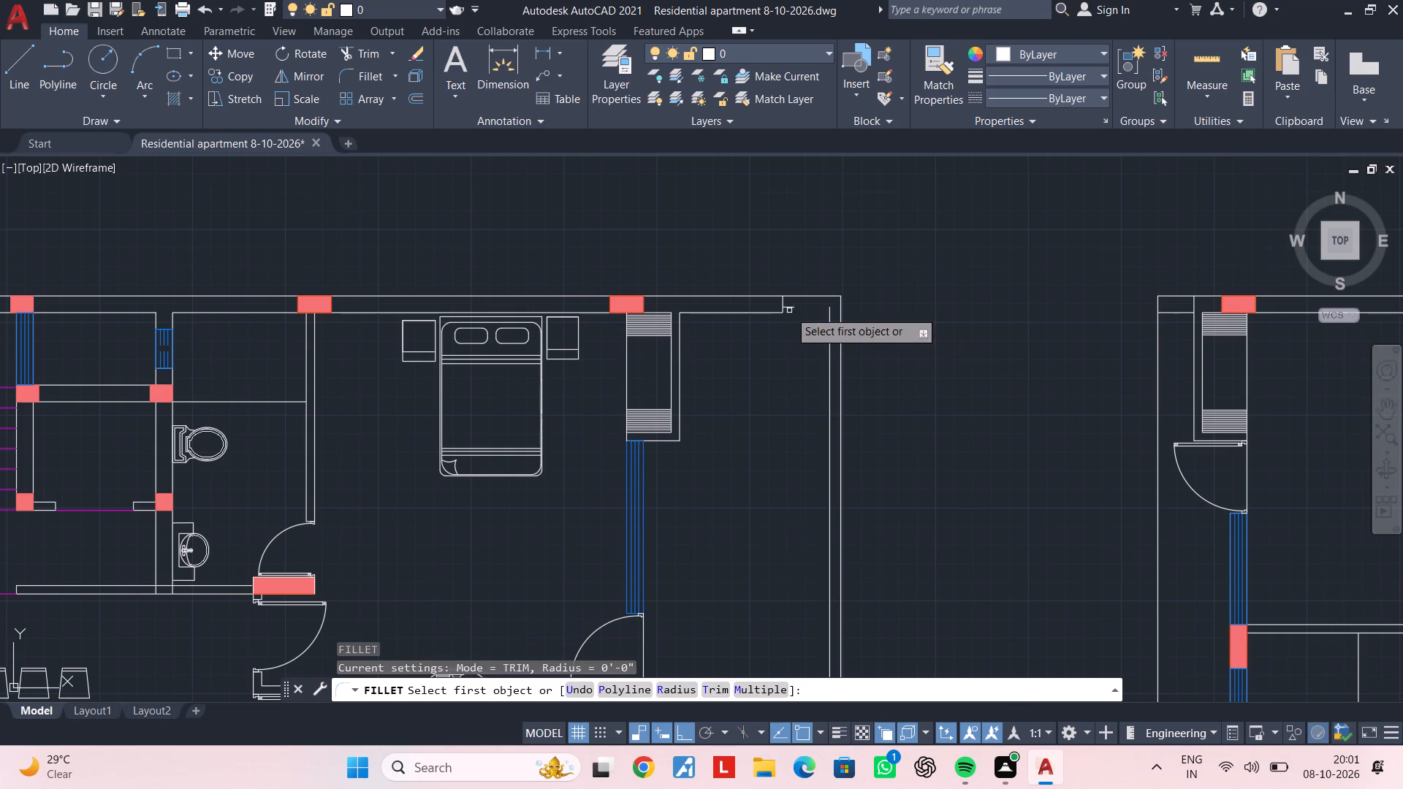
scroll(789, 310, "up", 2)
left_click(790, 301)
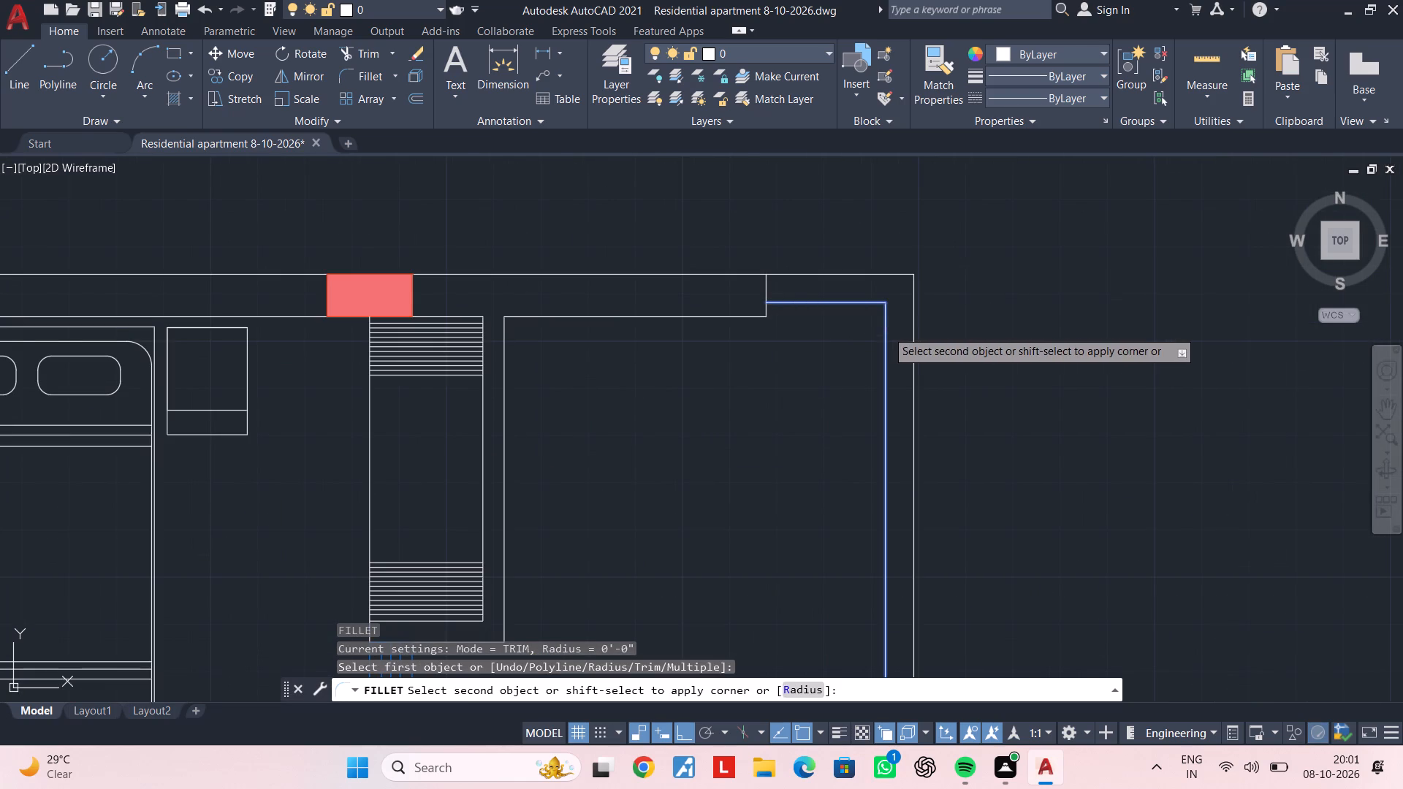
left_click(886, 330)
Fillet the balcony's short inner bottom line and inner vertical line into a square southeast corner.
scroll(886, 358, "down", 3)
middle_click_drag(890, 367, 863, 115)
middle_click_drag(851, 354, 851, 186)
key("space")
scroll(844, 500, "up", 3)
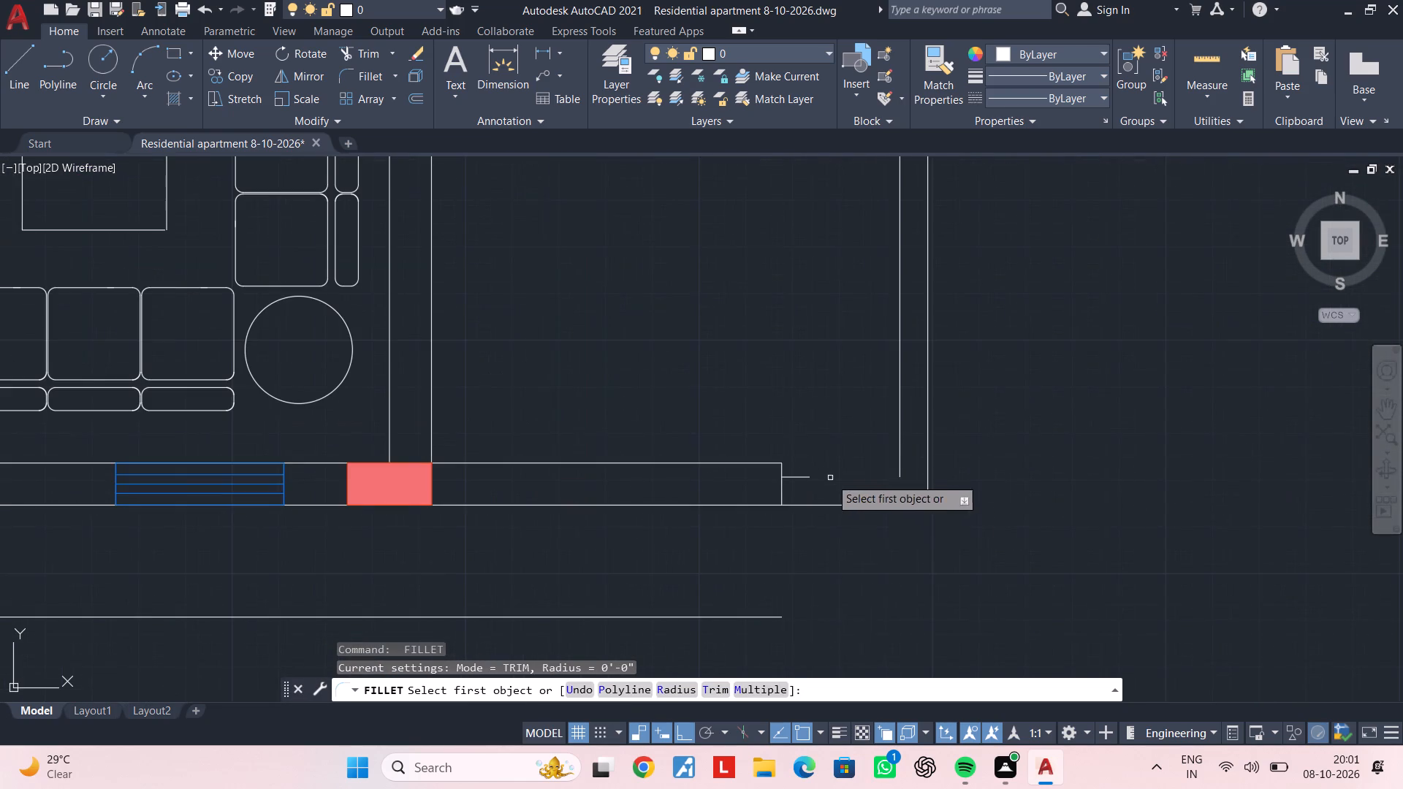
left_click(802, 478)
left_click(900, 462)
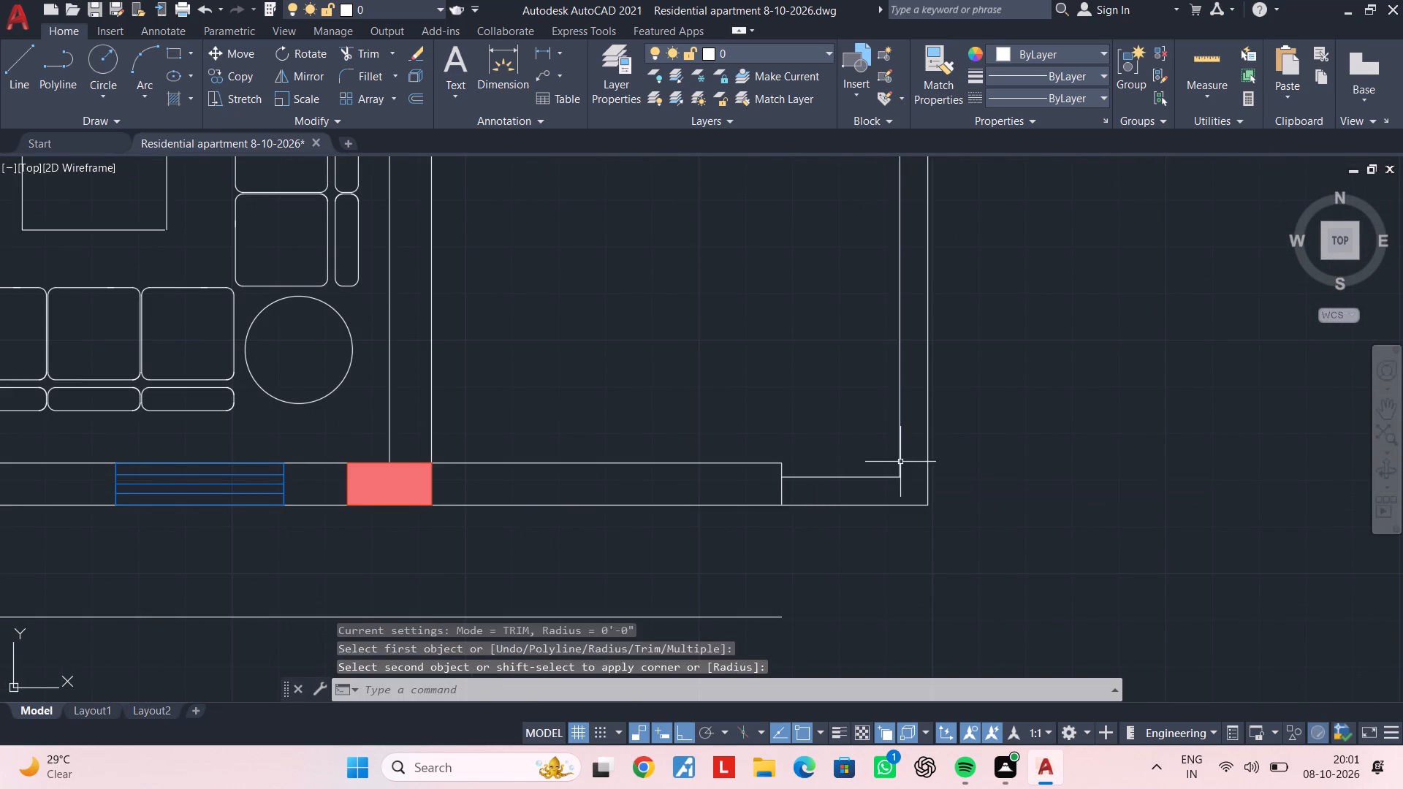
key("Escape")
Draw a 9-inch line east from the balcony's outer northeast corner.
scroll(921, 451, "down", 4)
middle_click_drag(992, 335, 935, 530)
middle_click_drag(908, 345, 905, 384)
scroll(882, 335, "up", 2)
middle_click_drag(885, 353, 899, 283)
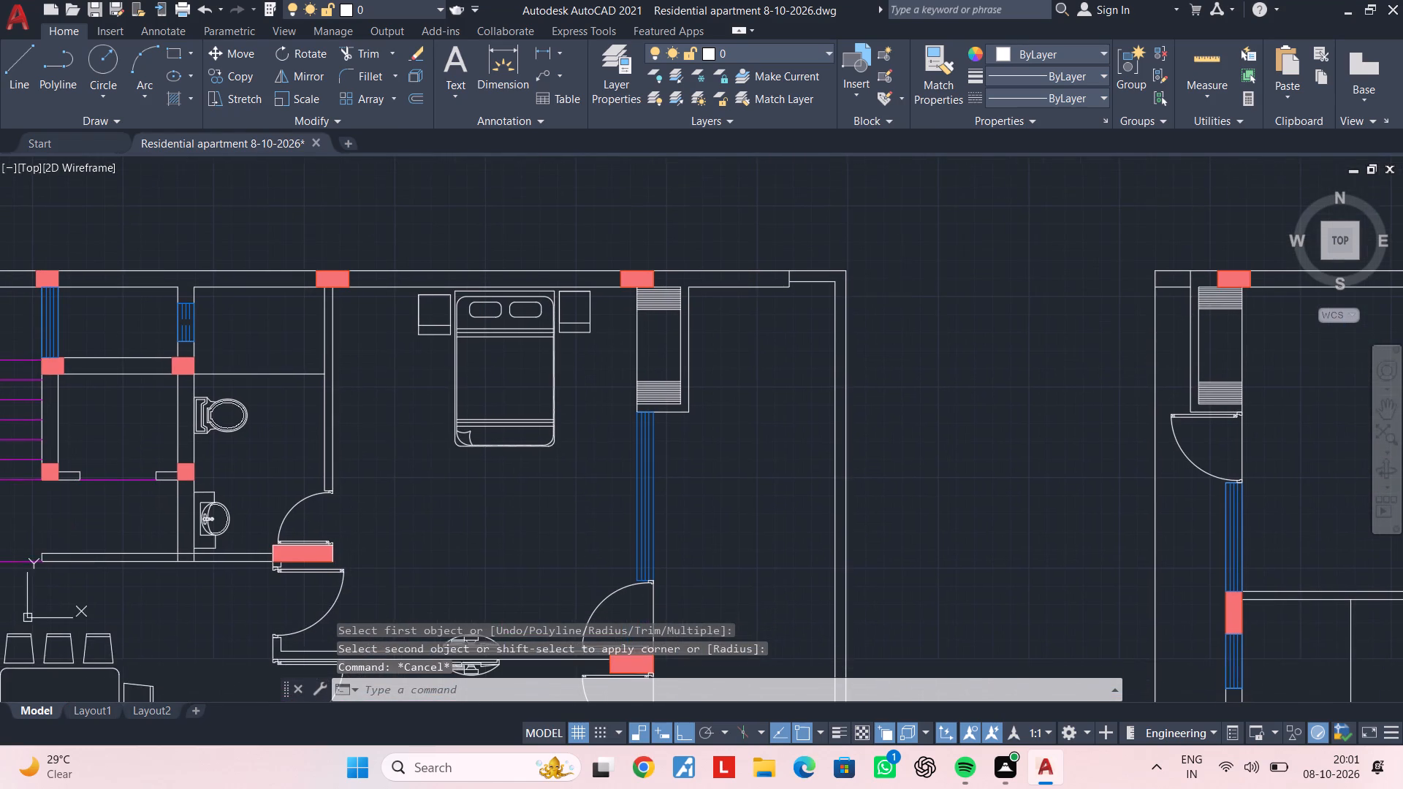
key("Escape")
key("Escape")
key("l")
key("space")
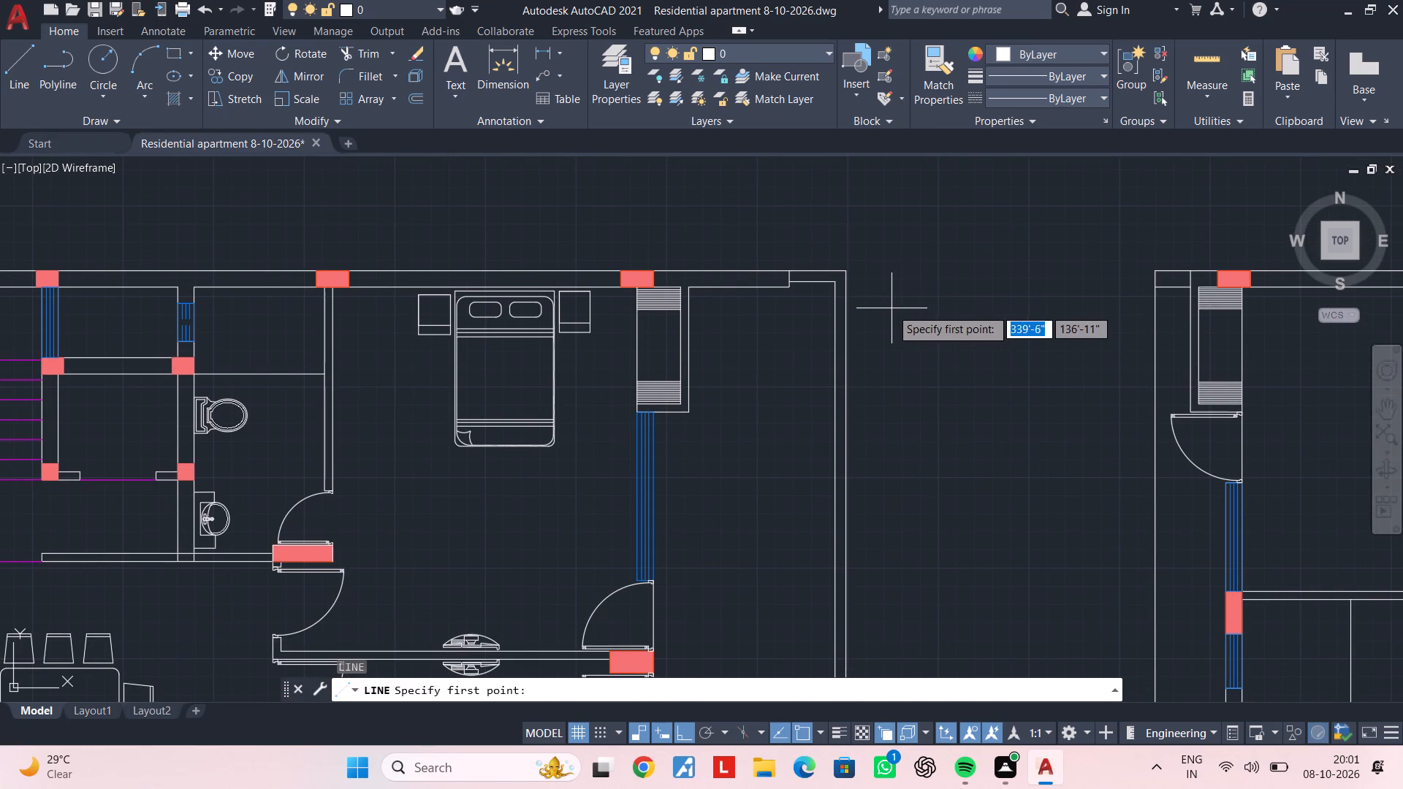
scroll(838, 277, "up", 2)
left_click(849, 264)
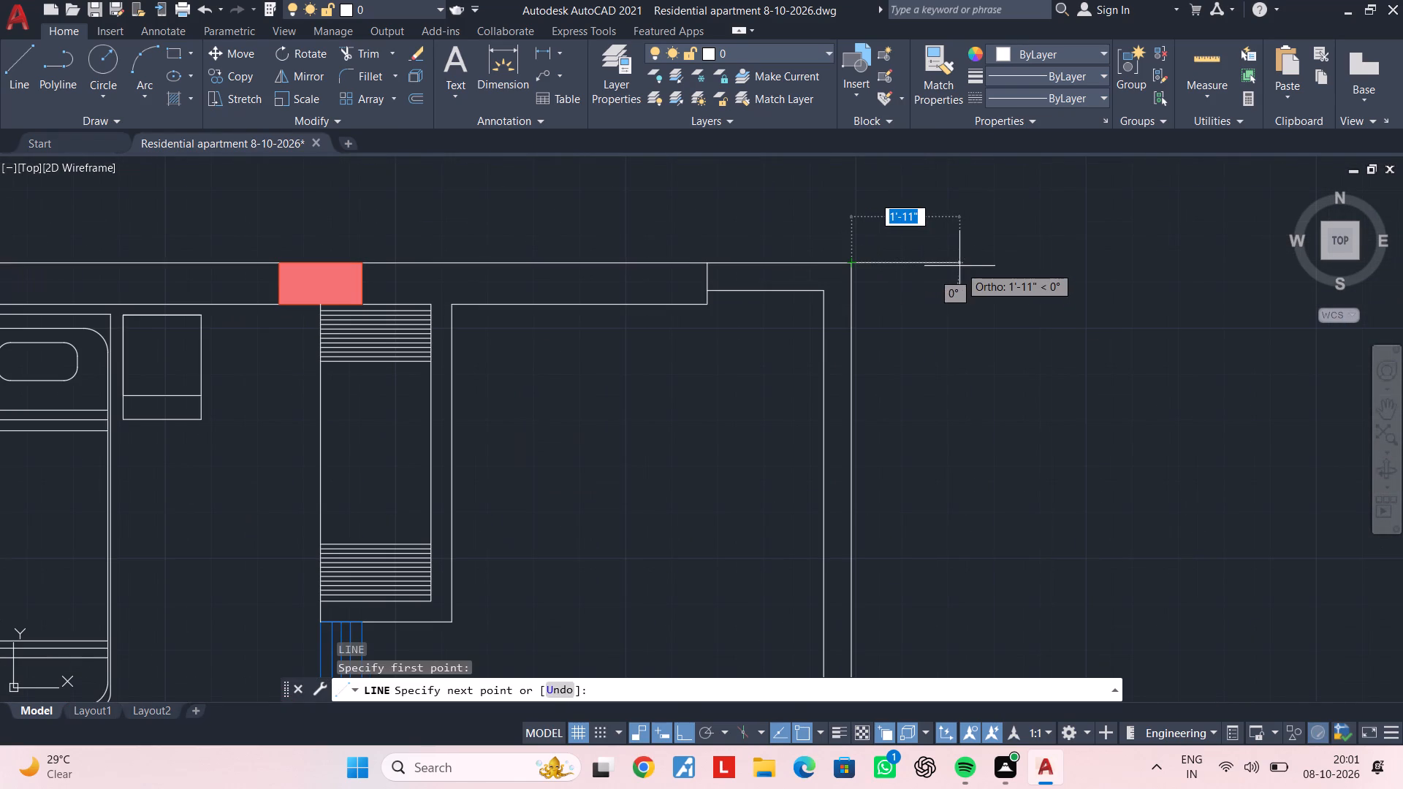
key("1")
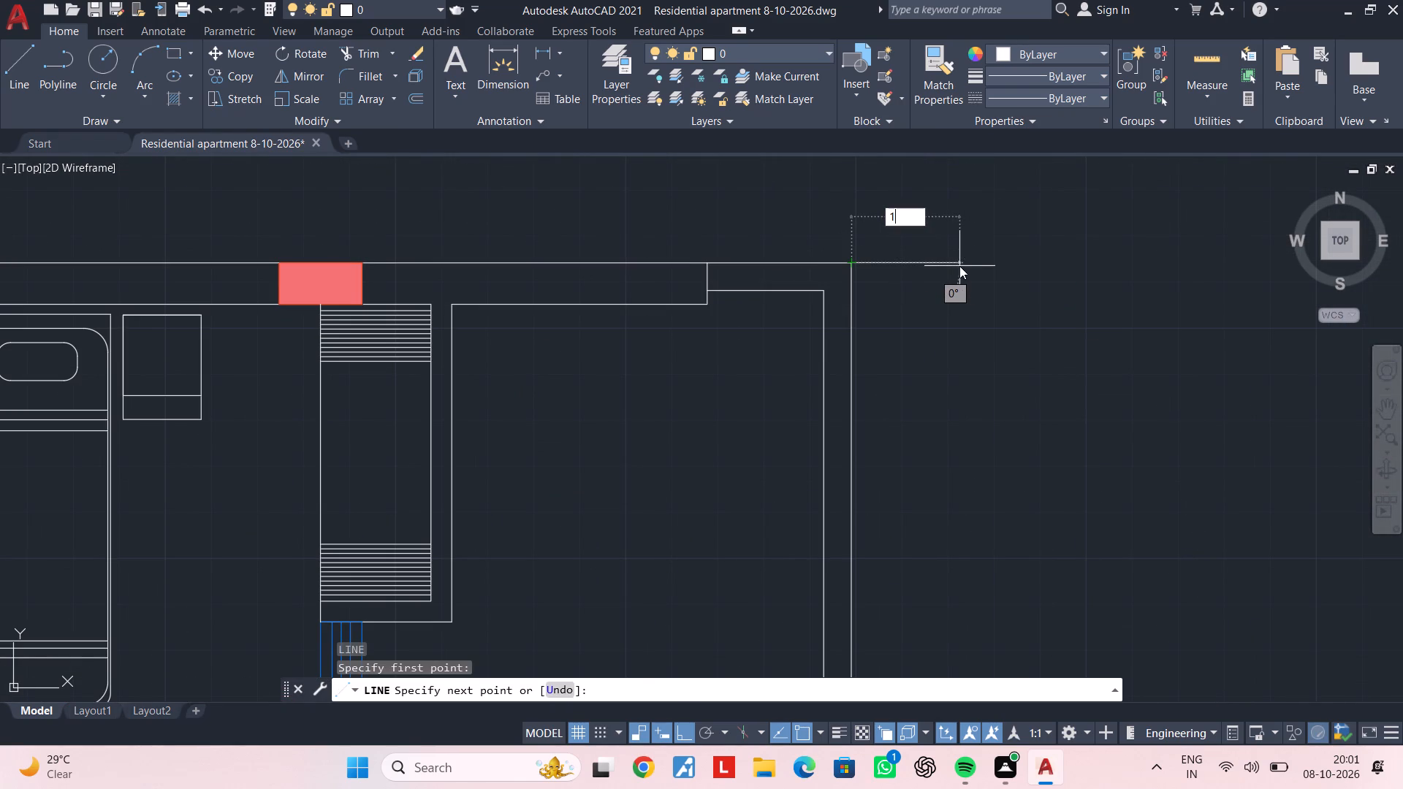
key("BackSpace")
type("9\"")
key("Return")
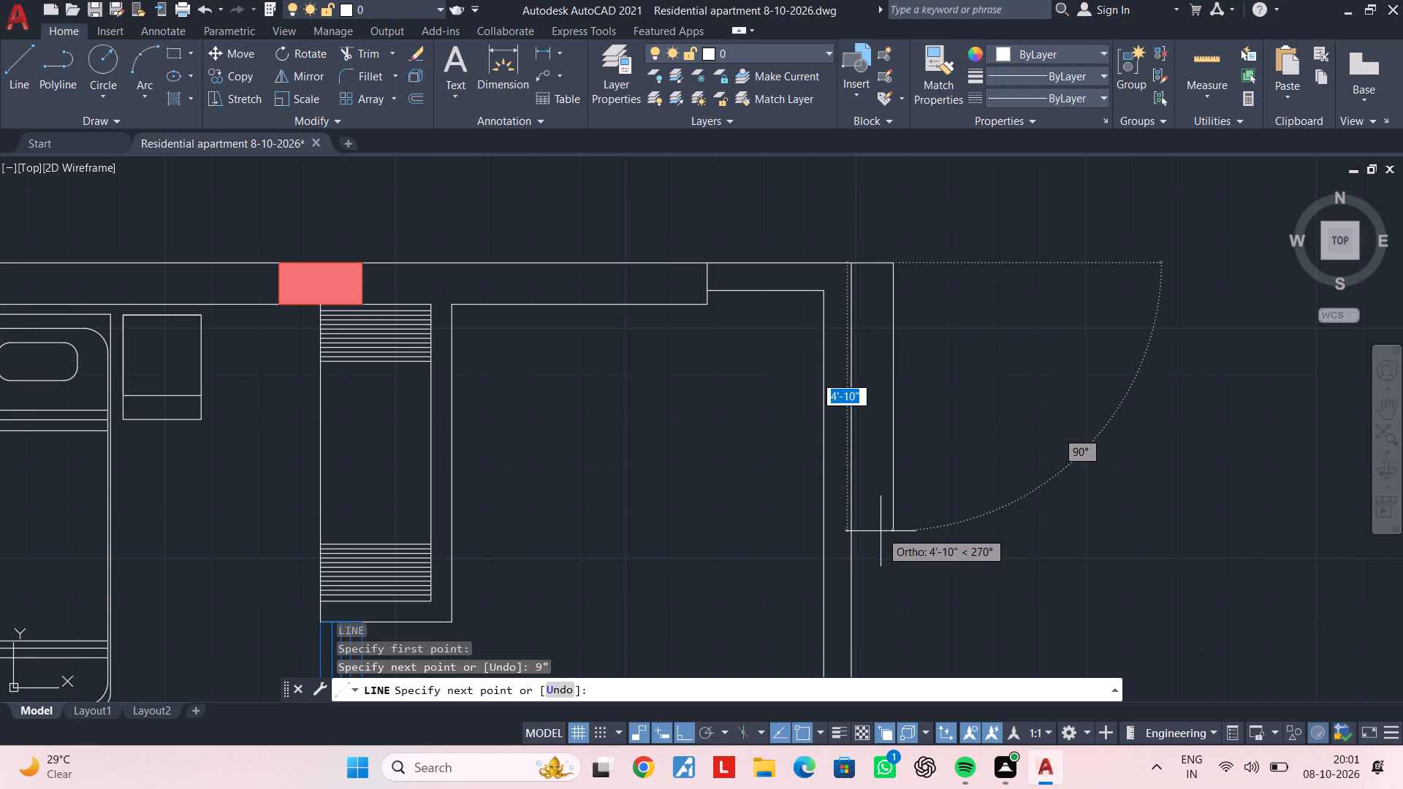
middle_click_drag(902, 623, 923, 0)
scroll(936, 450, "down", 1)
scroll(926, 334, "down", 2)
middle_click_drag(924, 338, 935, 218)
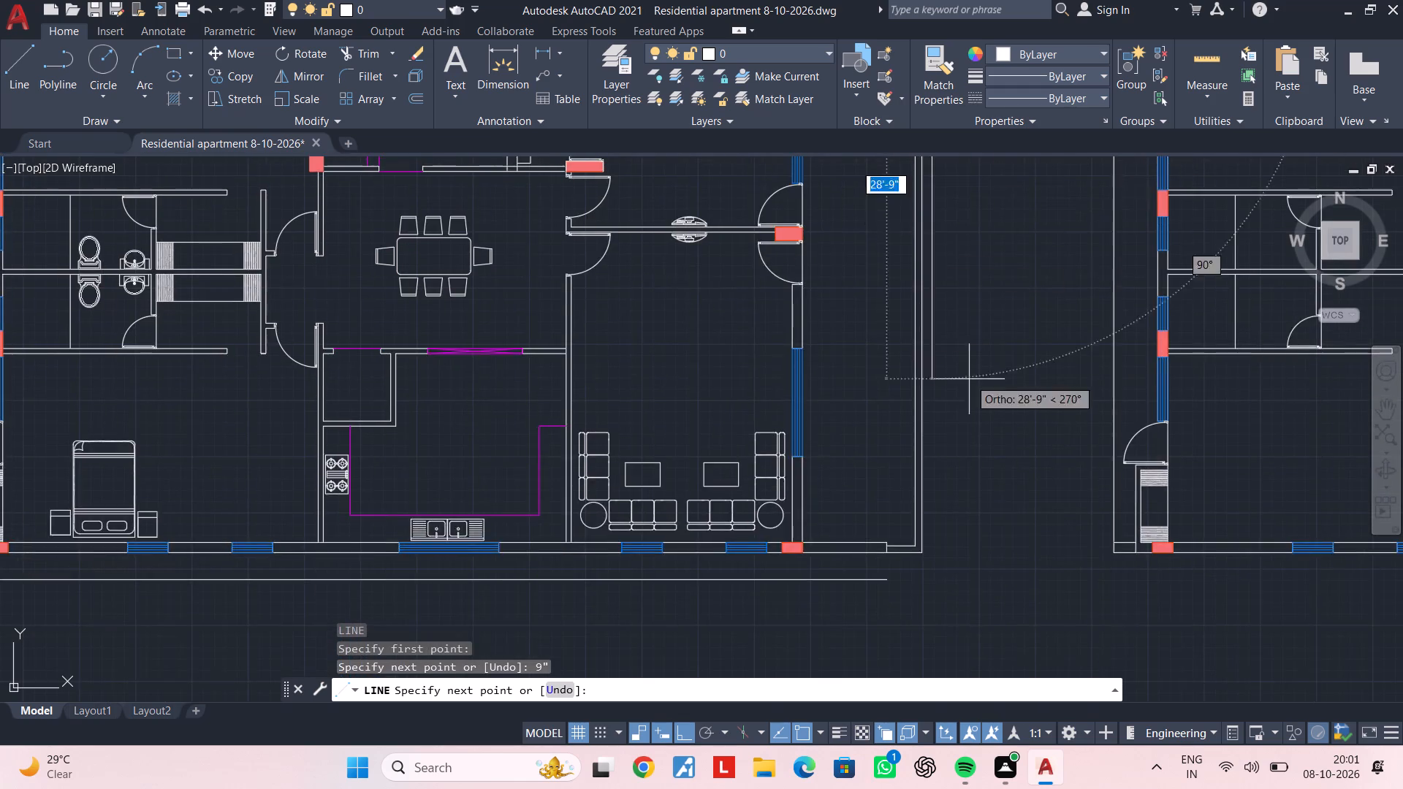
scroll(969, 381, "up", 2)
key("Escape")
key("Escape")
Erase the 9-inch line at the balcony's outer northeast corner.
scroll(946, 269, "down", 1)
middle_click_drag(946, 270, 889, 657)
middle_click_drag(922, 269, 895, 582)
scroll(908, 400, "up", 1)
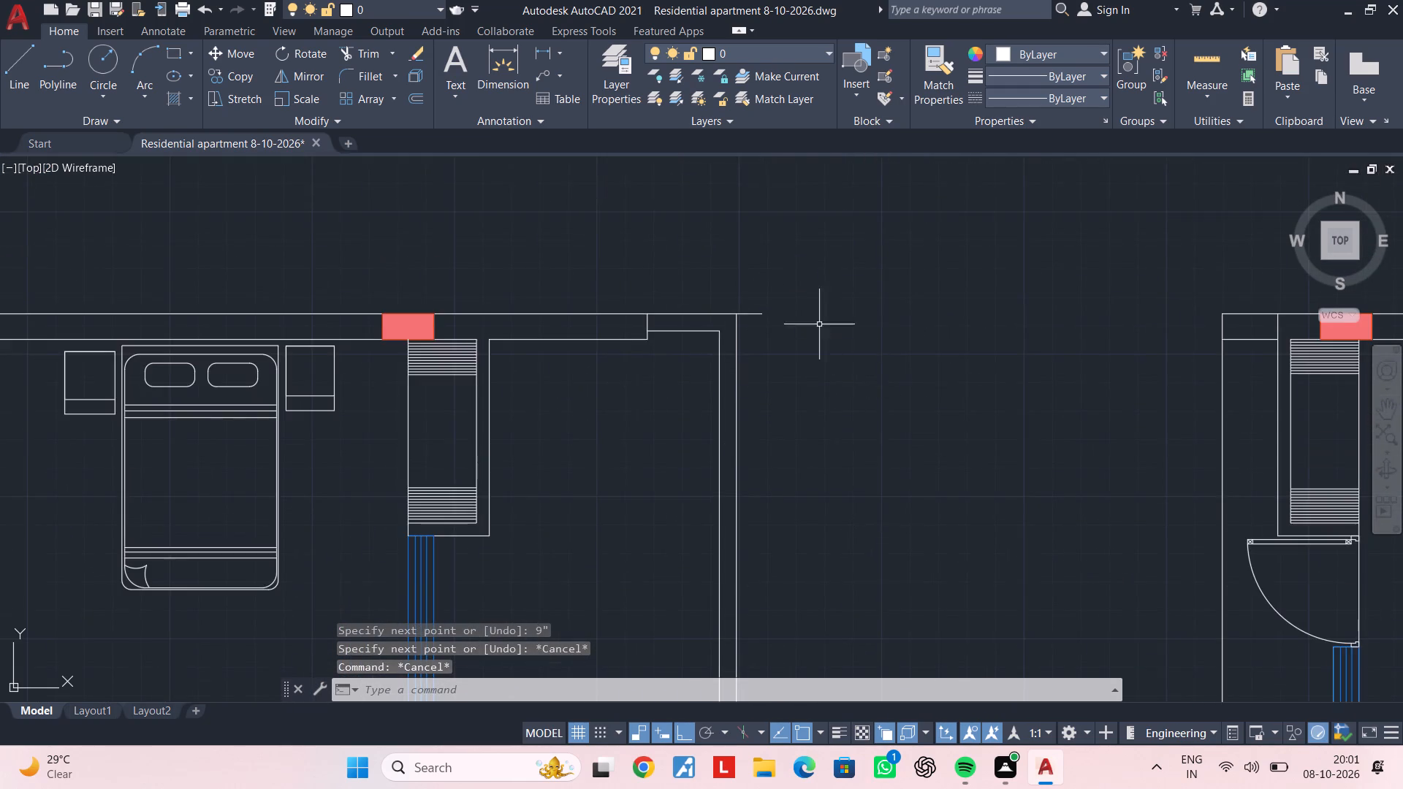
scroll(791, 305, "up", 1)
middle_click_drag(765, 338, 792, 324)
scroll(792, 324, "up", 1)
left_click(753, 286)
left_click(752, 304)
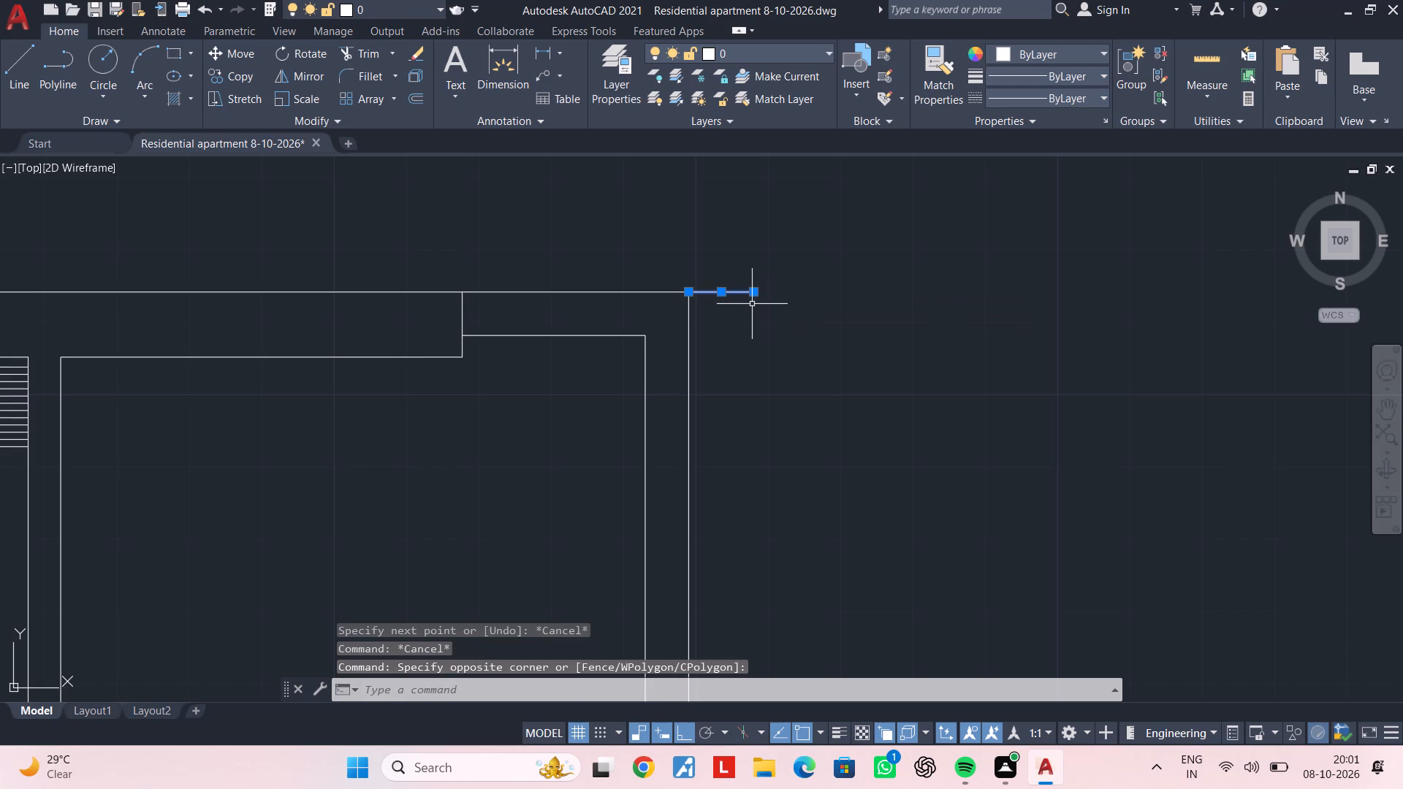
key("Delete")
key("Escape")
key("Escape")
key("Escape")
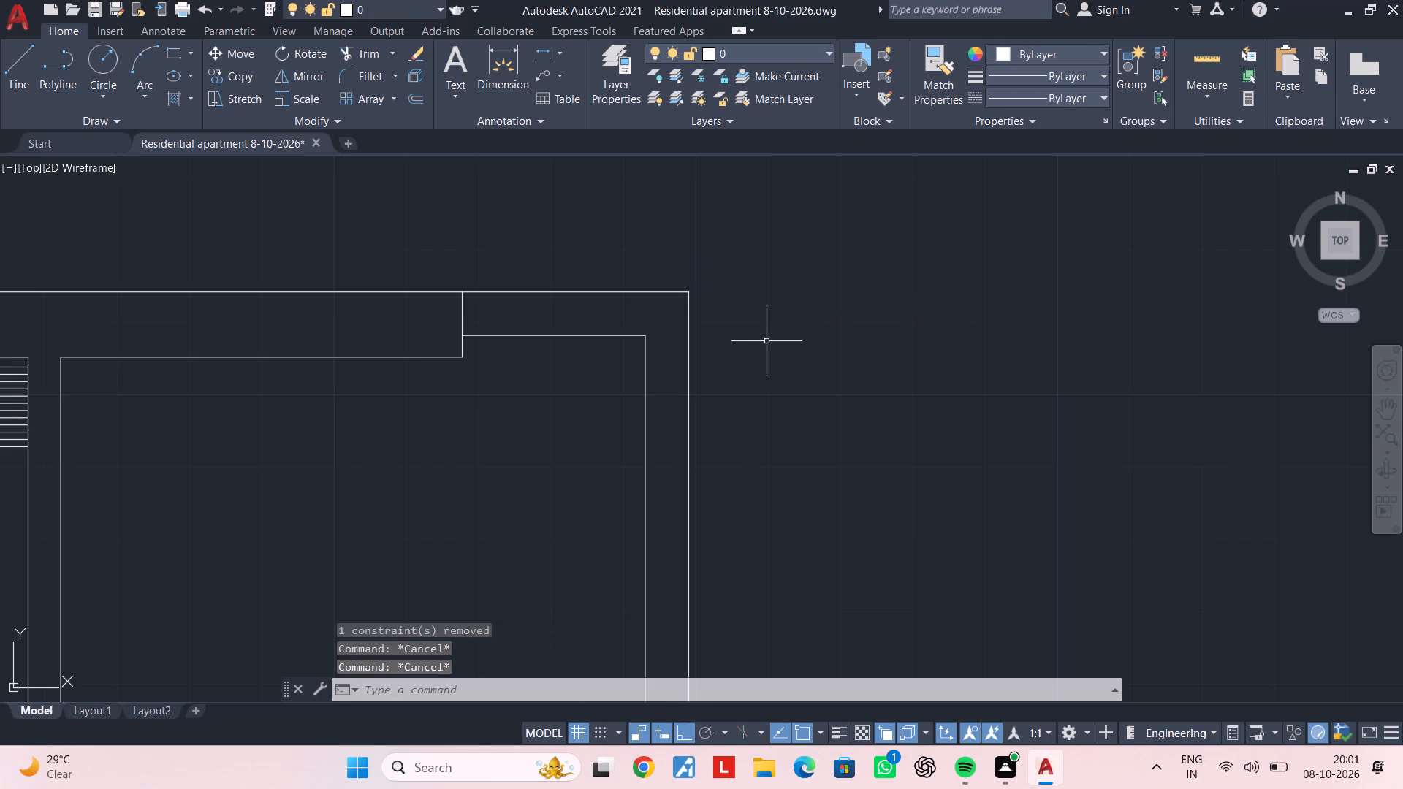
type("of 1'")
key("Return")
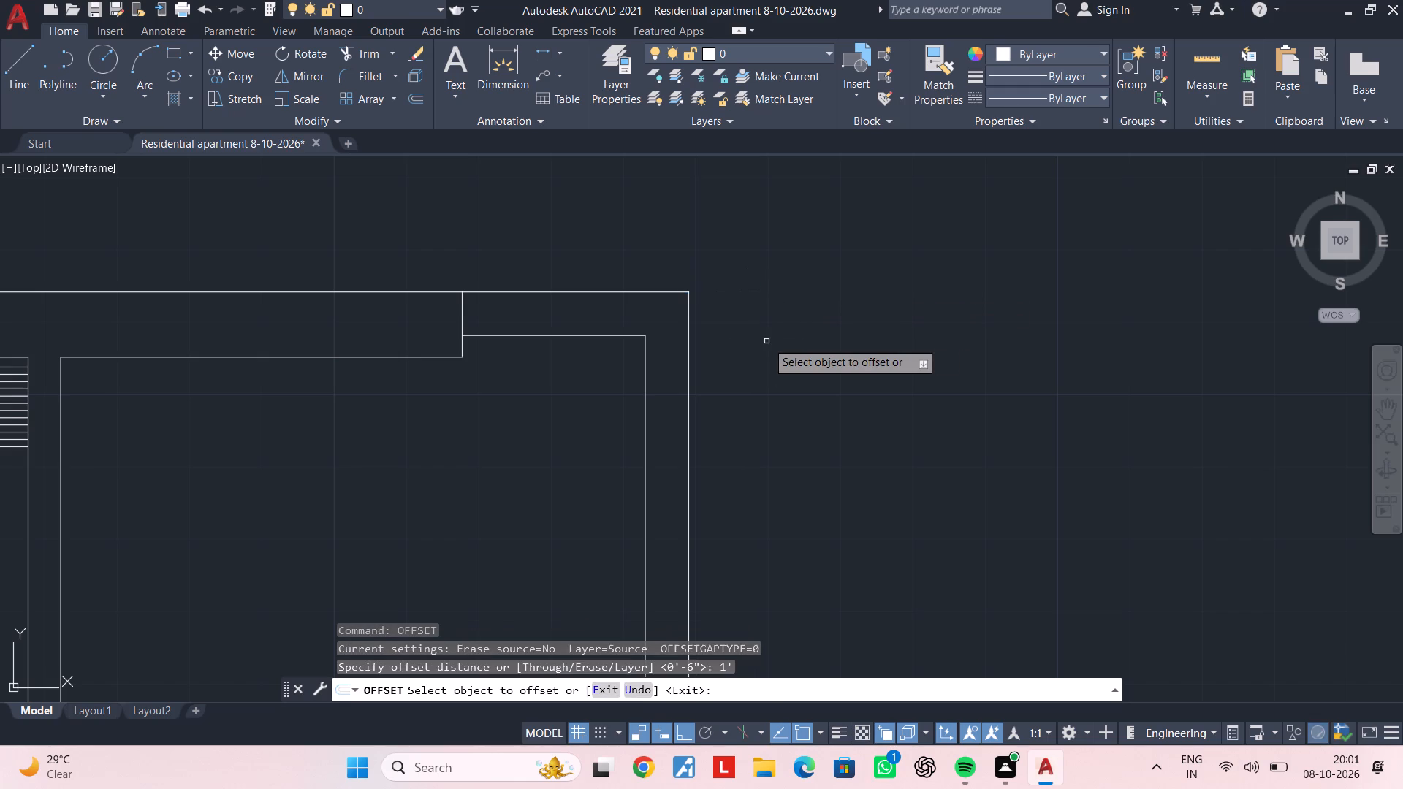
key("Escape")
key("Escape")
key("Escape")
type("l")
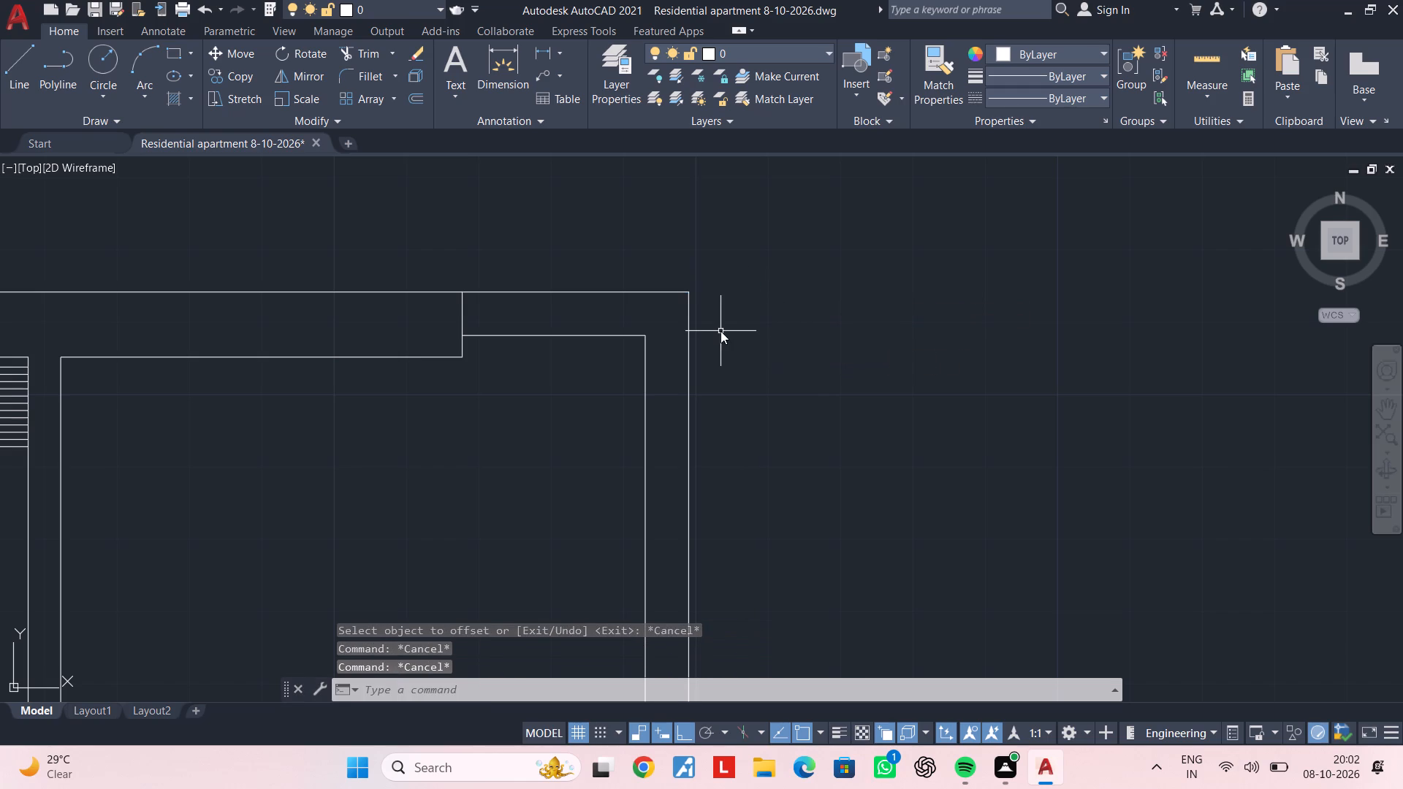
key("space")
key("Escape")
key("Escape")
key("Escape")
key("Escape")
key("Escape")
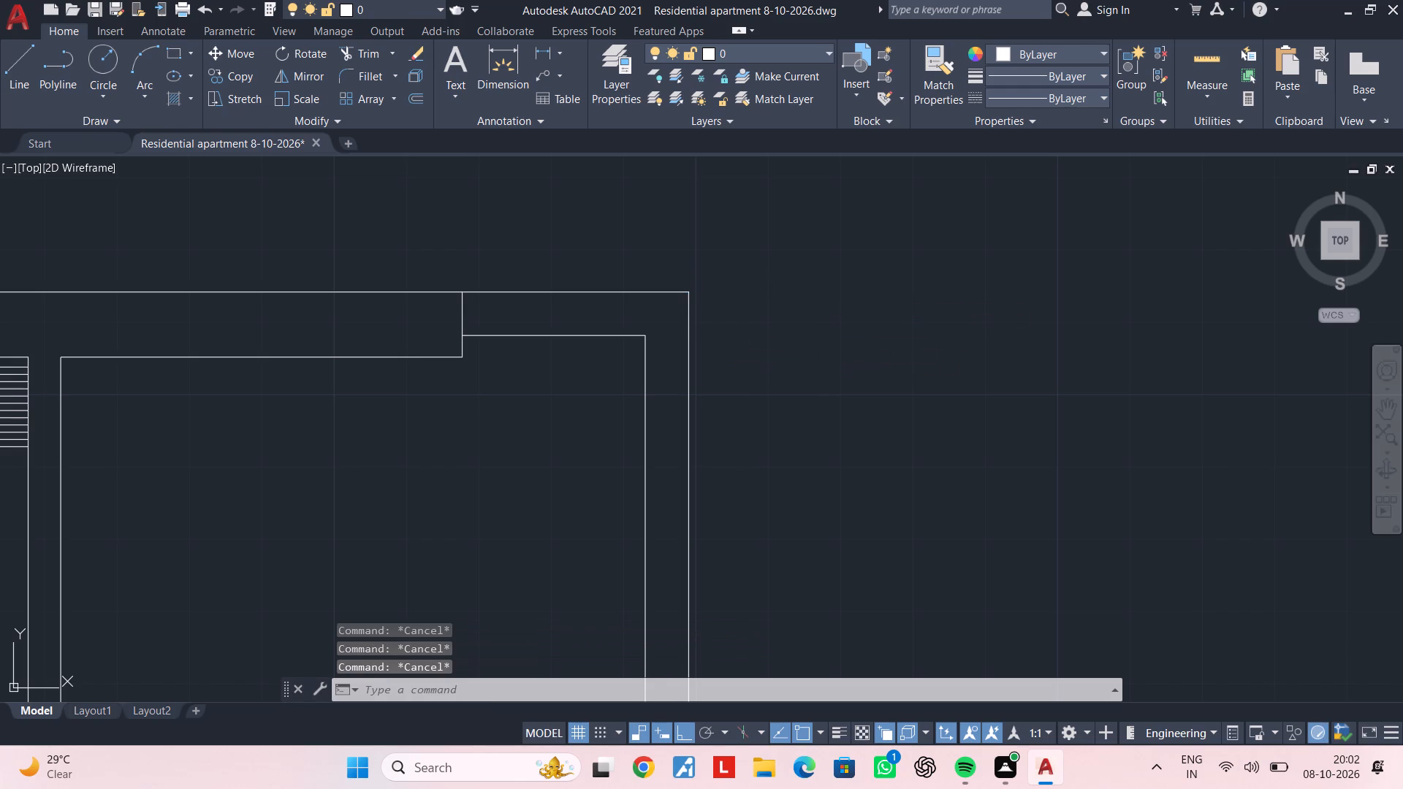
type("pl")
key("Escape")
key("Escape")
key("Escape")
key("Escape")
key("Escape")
From the balcony's outer northeast corner, draw a line 1' east and continue it south past the south projection line.
type("l")
key("space")
left_click(692, 291)
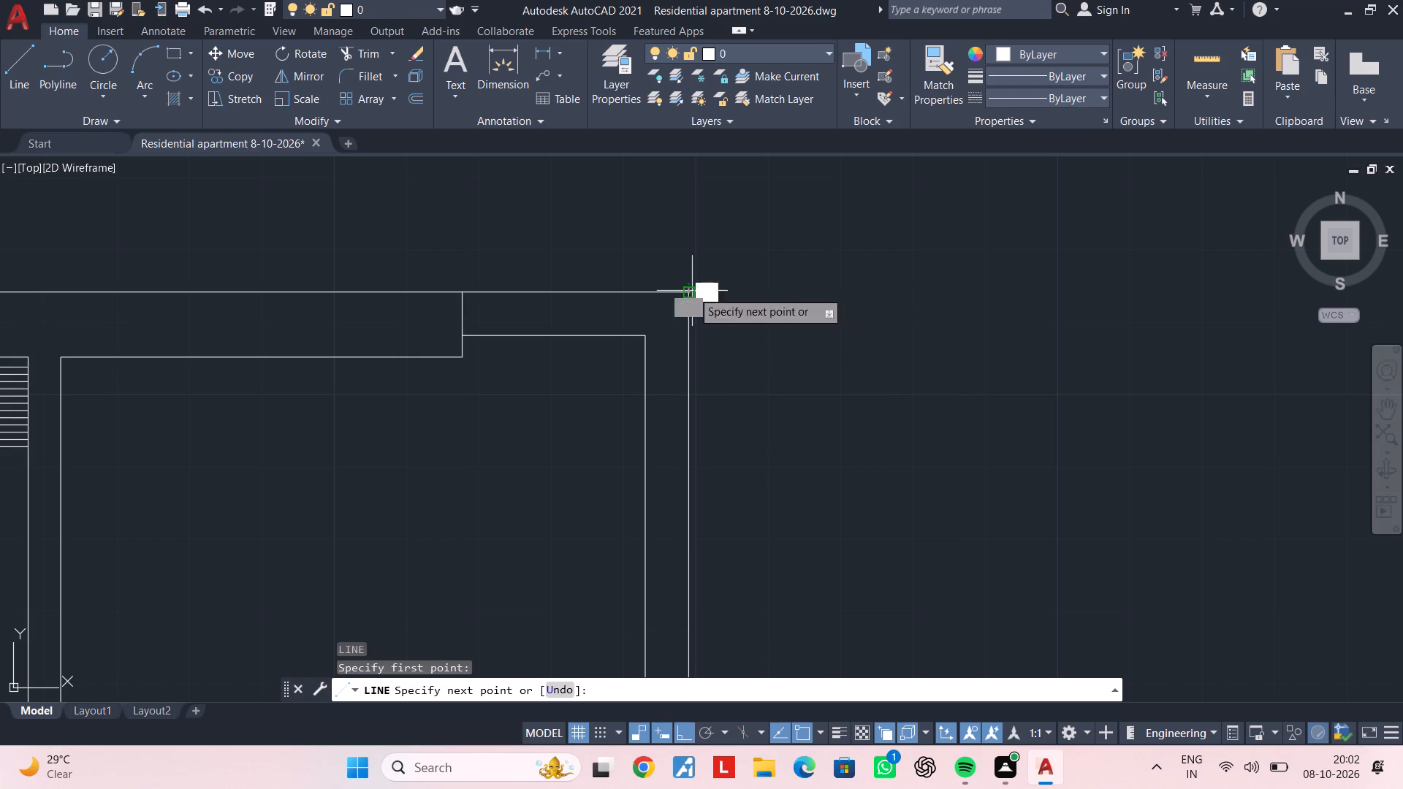
type("1'")
key("Return")
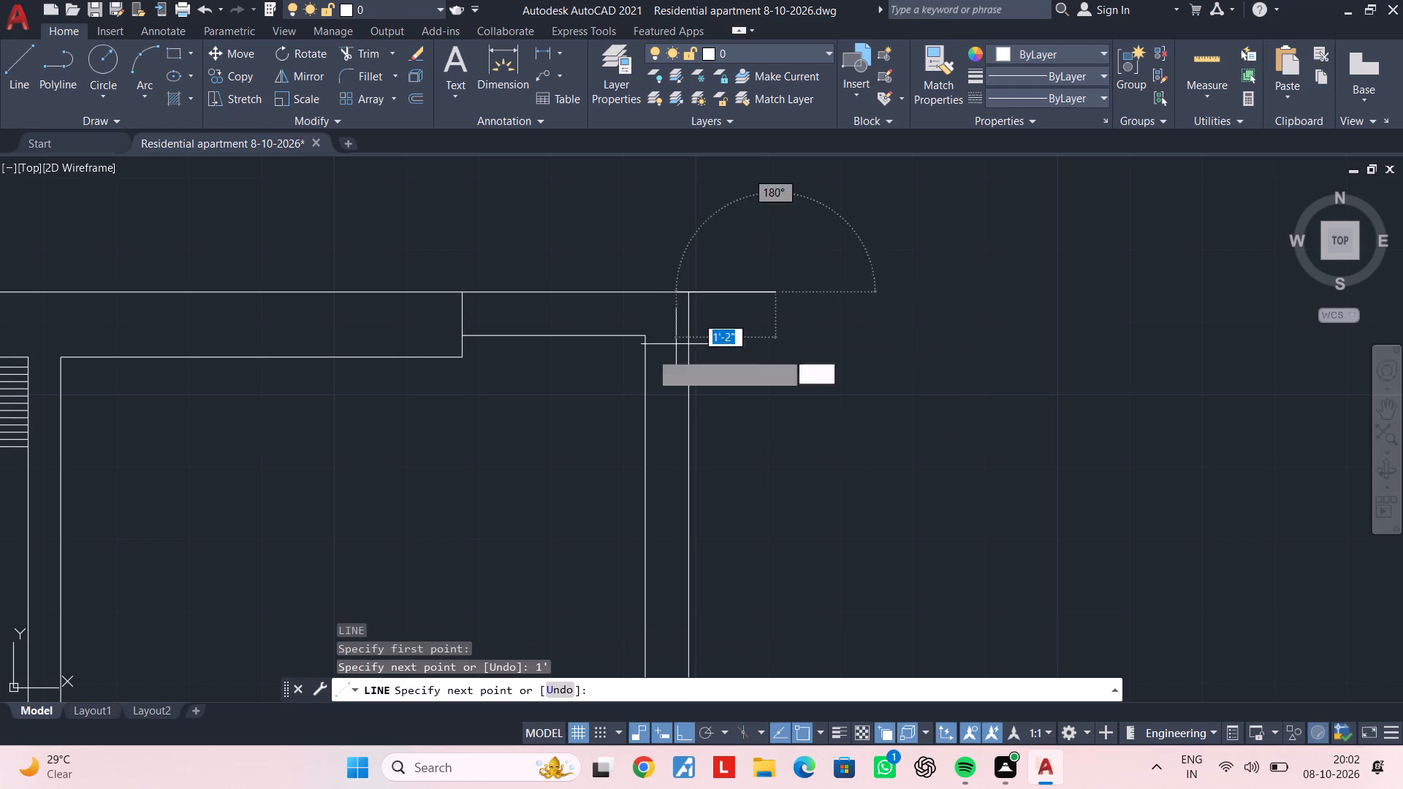
scroll(814, 509, "down", 1)
middle_click_drag(814, 509, 771, 115)
scroll(751, 386, "down", 3)
middle_click_drag(752, 406, 798, 150)
middle_click_drag(834, 451, 835, 294)
scroll(776, 454, "up", 3)
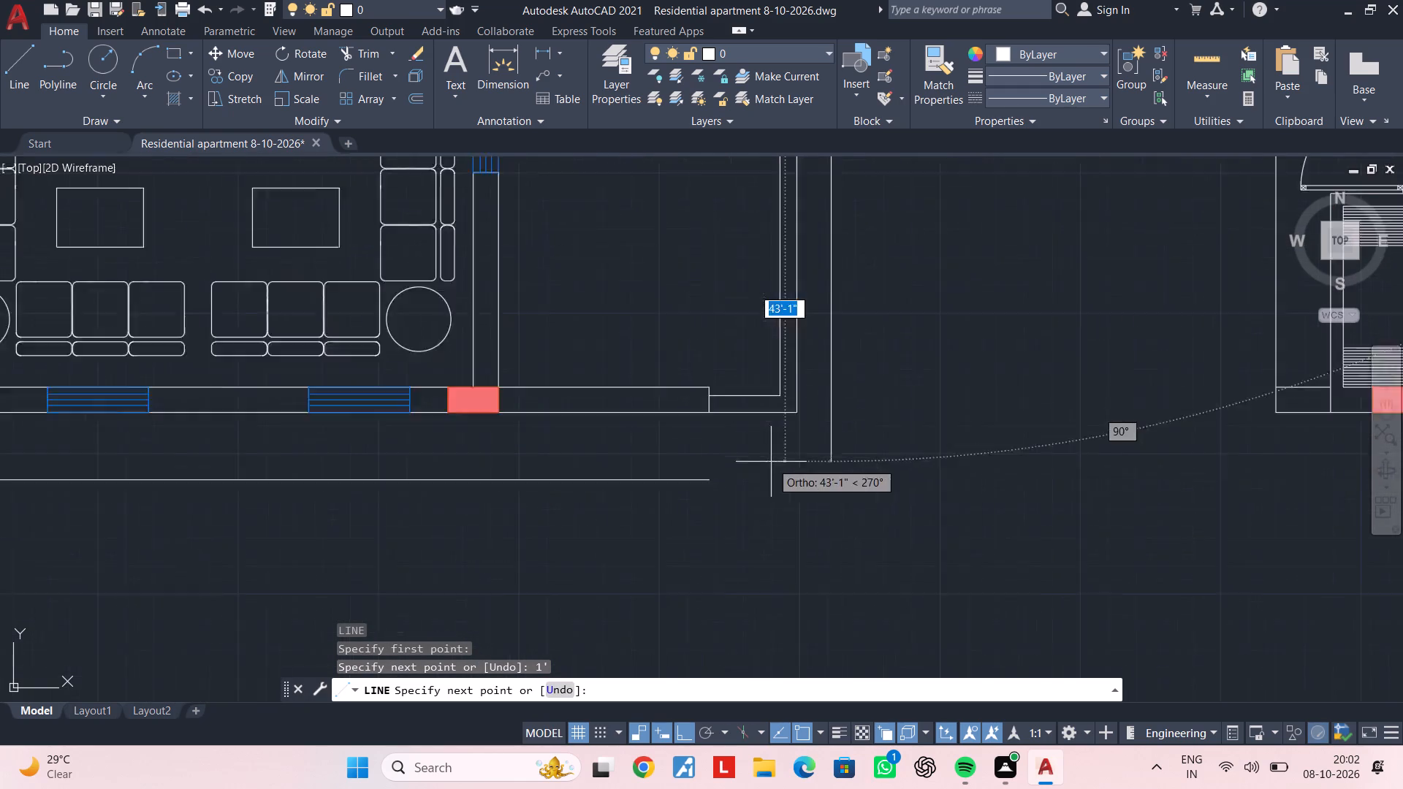
left_click(858, 536)
key("Escape")
key("Escape")
key("Escape")
key("Escape")
key("Escape")
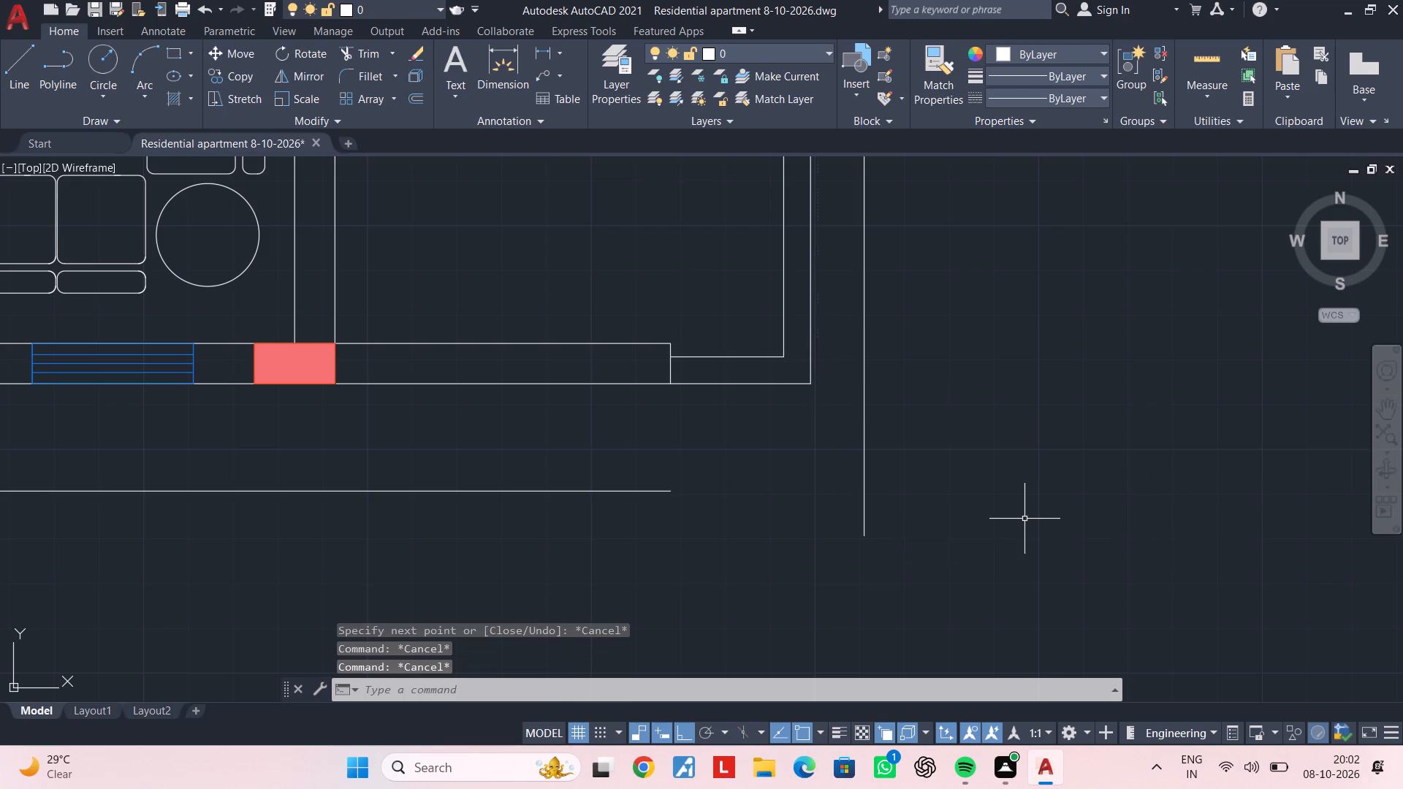
Fillet the south projection line and the east projection line into a square southeast corner.
type("f")
key("space")
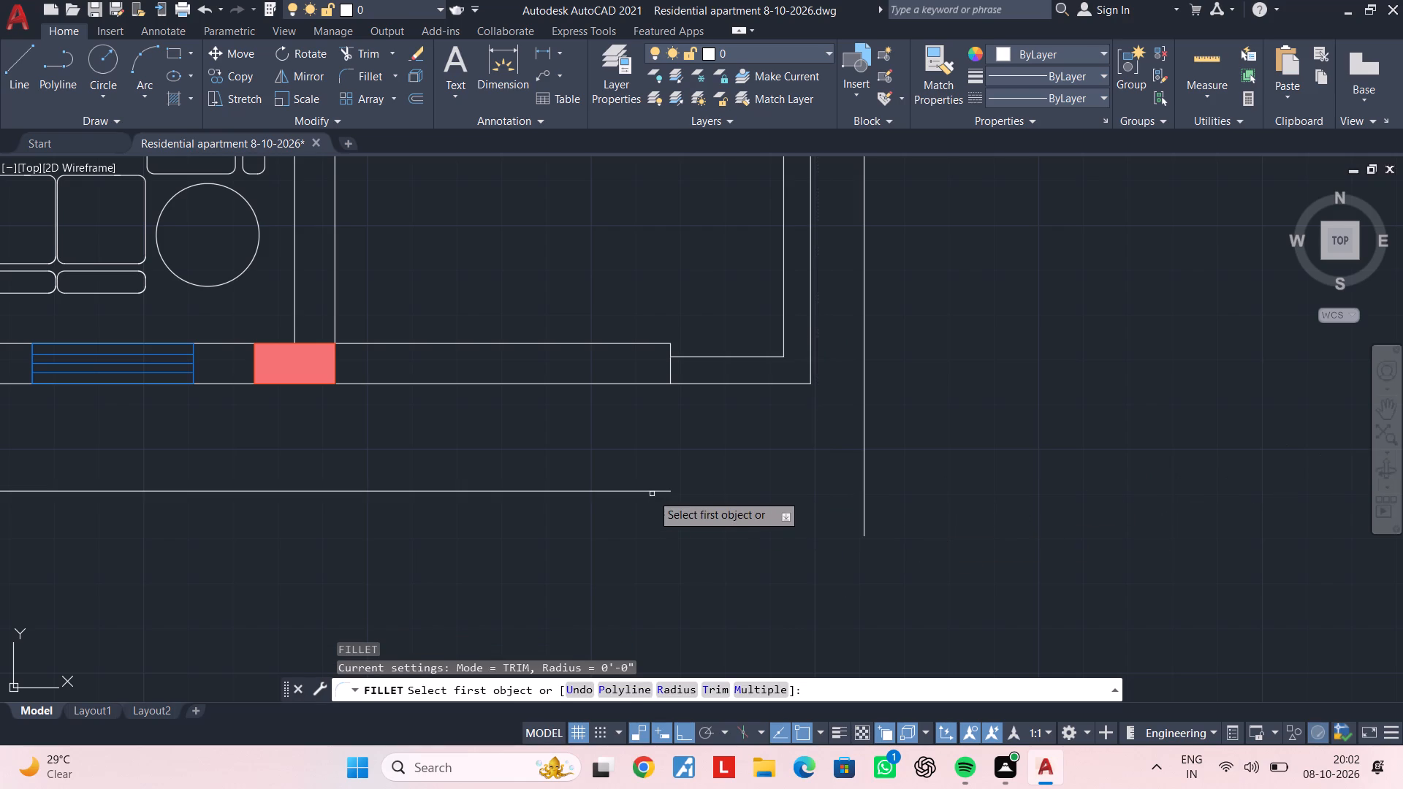
left_click(655, 489)
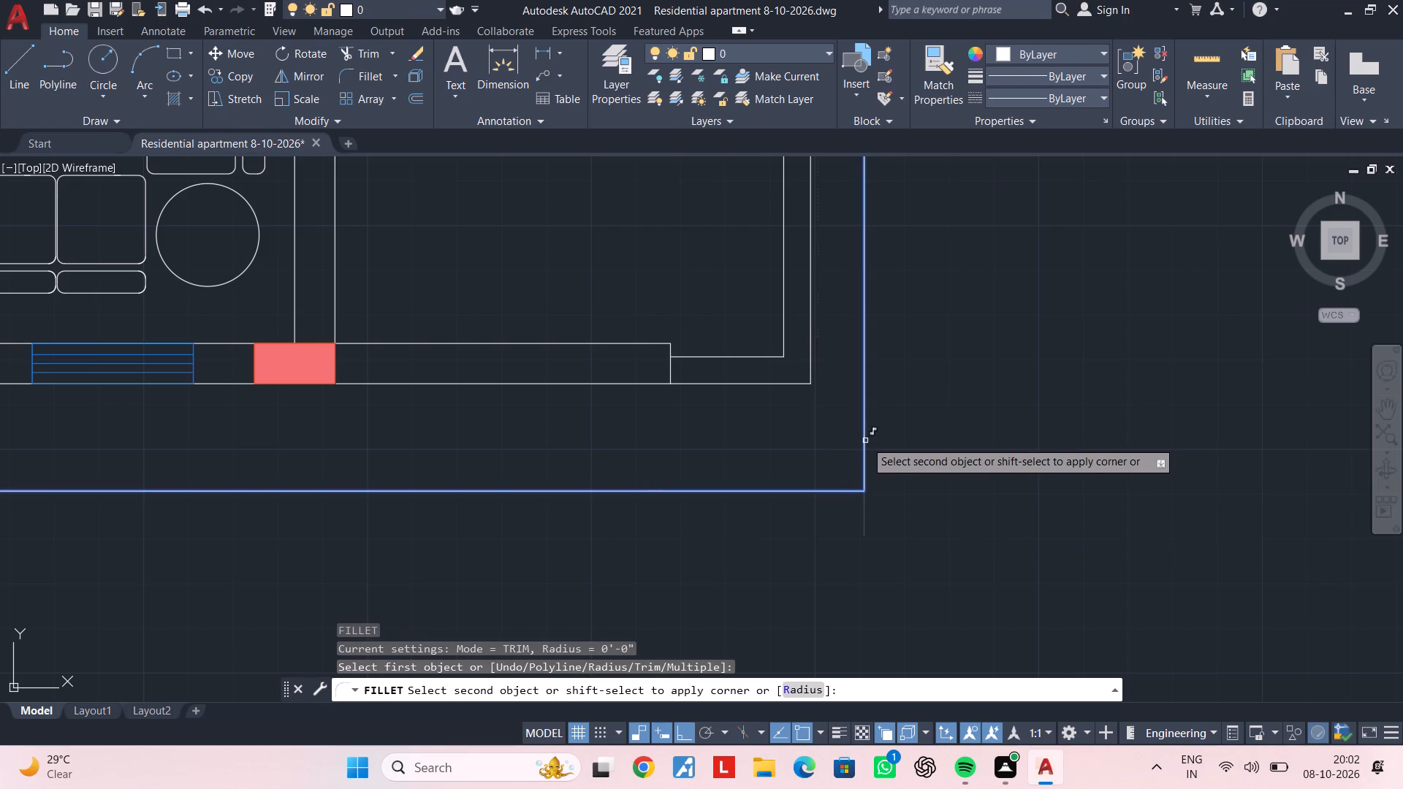
left_click(865, 441)
key("Escape")
scroll(733, 477, "down", 3)
middle_click_drag(740, 479, 884, 524)
middle_click_drag(837, 364, 858, 454)
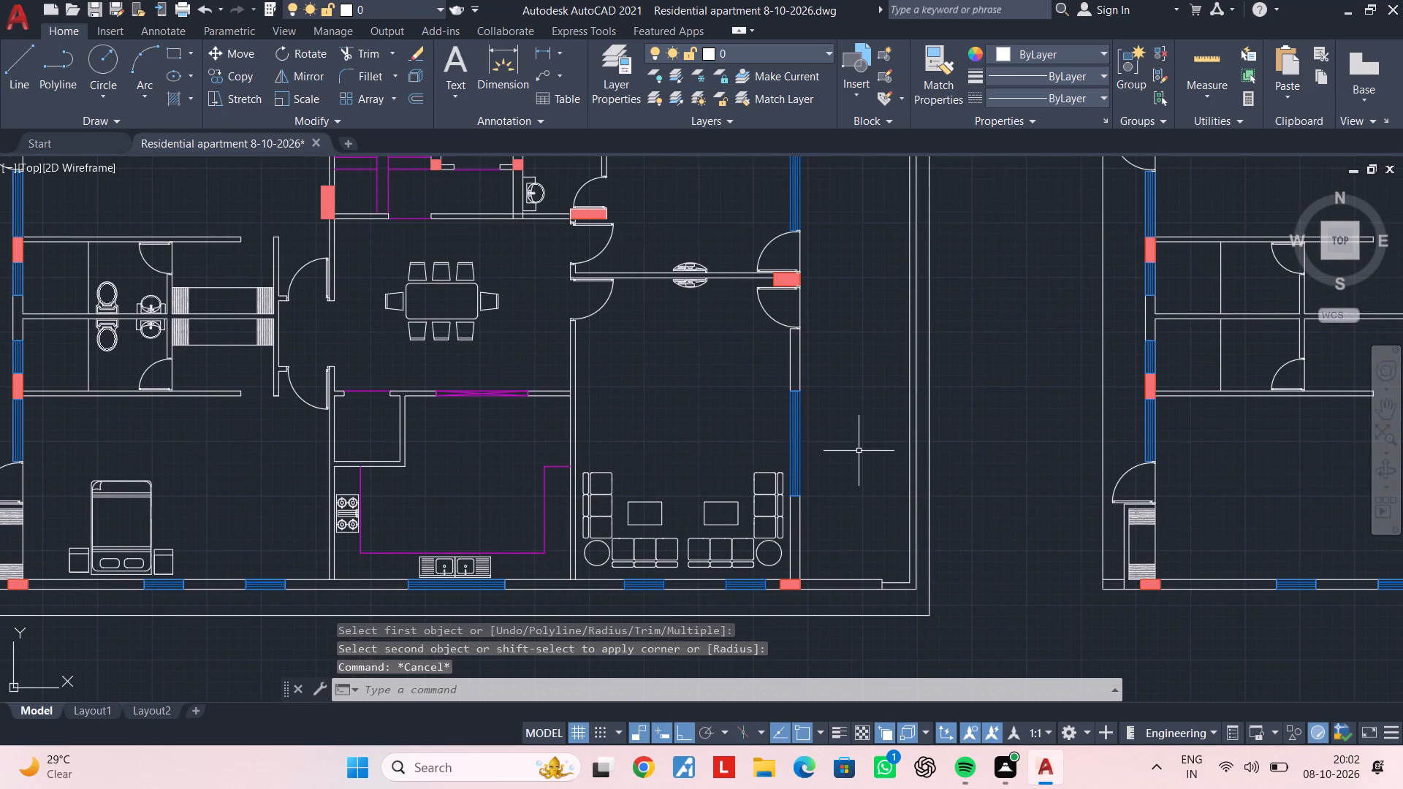
key("Escape")
key("Escape")
key("Escape")
middle_click_drag(859, 425, 853, 502)
key("Escape")
key("Escape")
key("Escape")
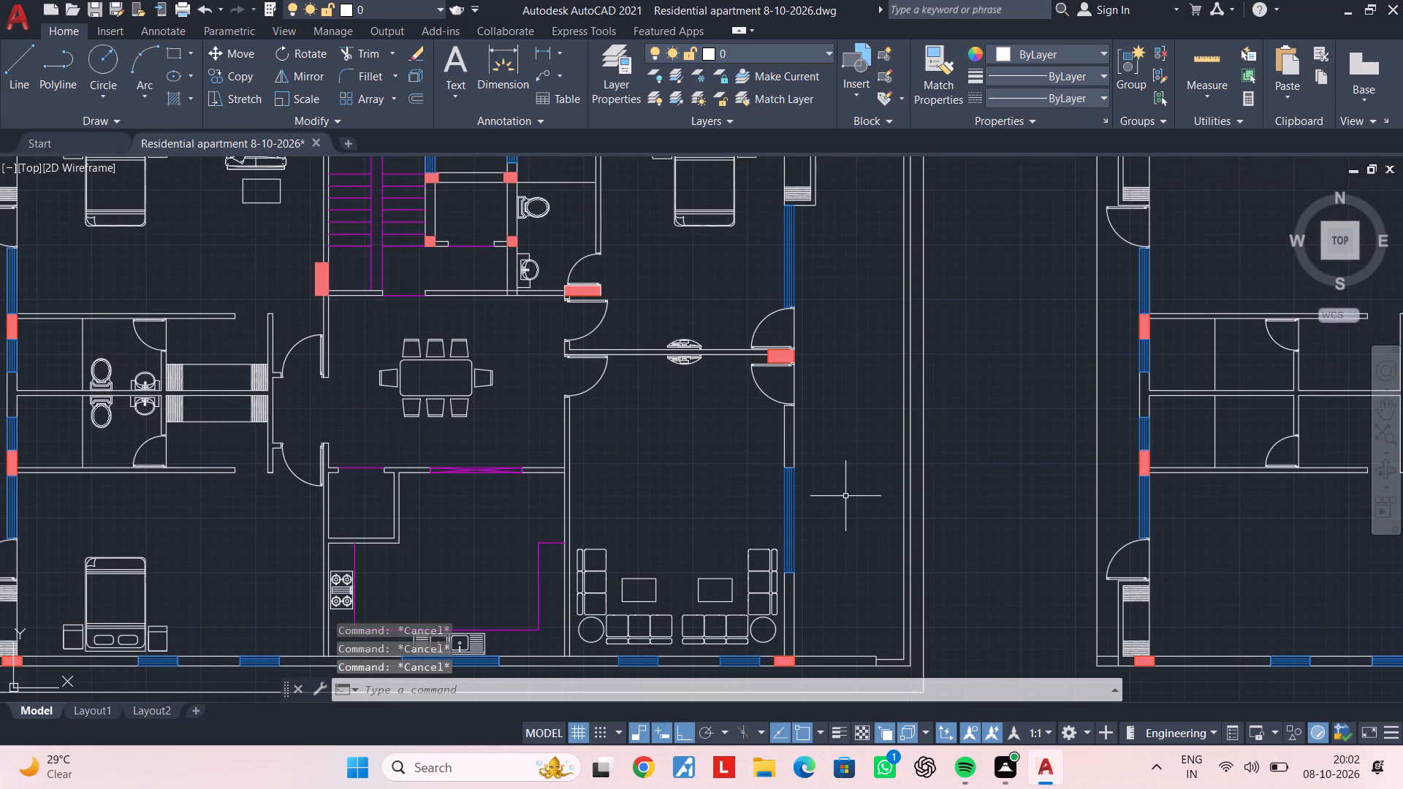
Draw a vertical line about 40' long across the east balcony, joining the inner east ends of the south and north walls.
key("l")
key("space")
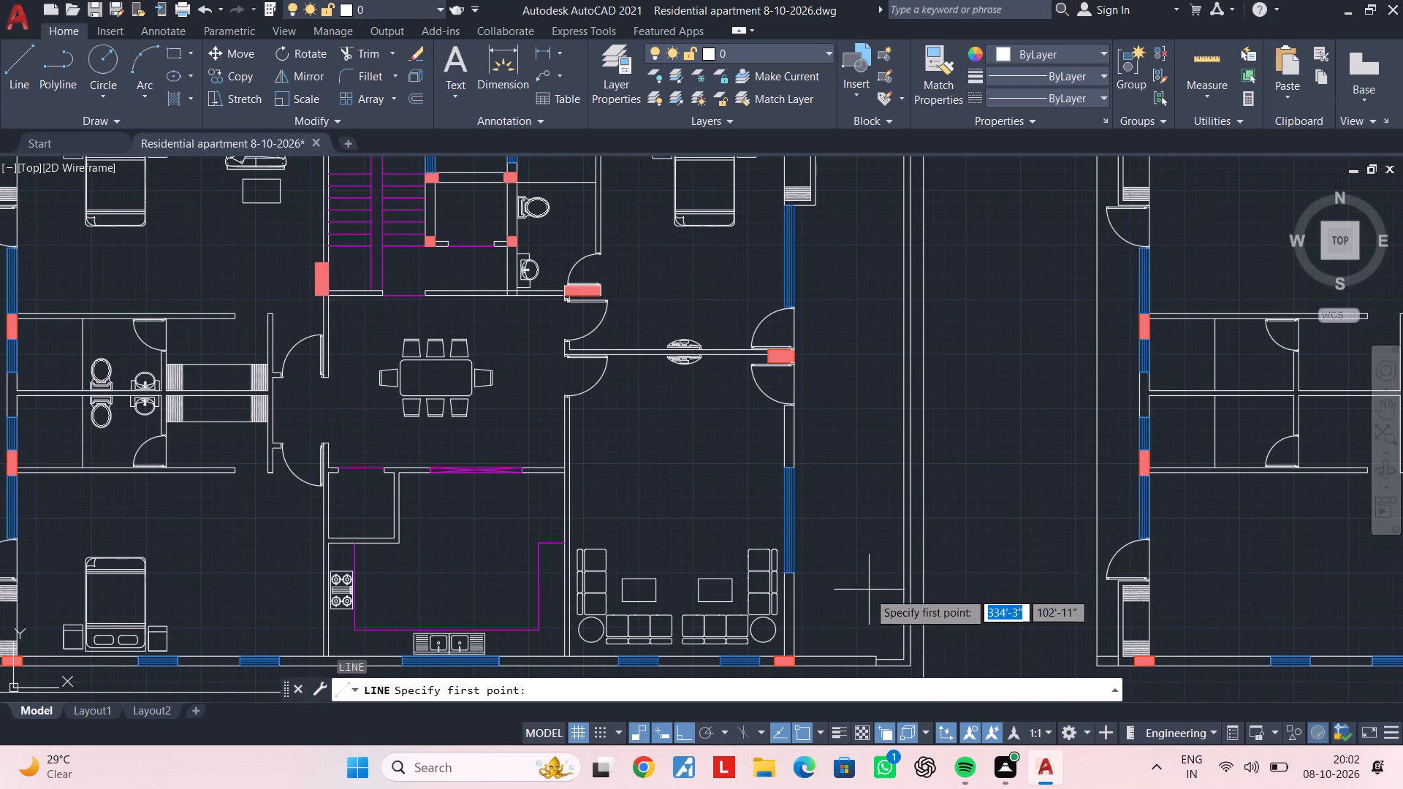
scroll(875, 633, "up", 1)
middle_click_drag(881, 621, 884, 469)
scroll(878, 540, "up", 2)
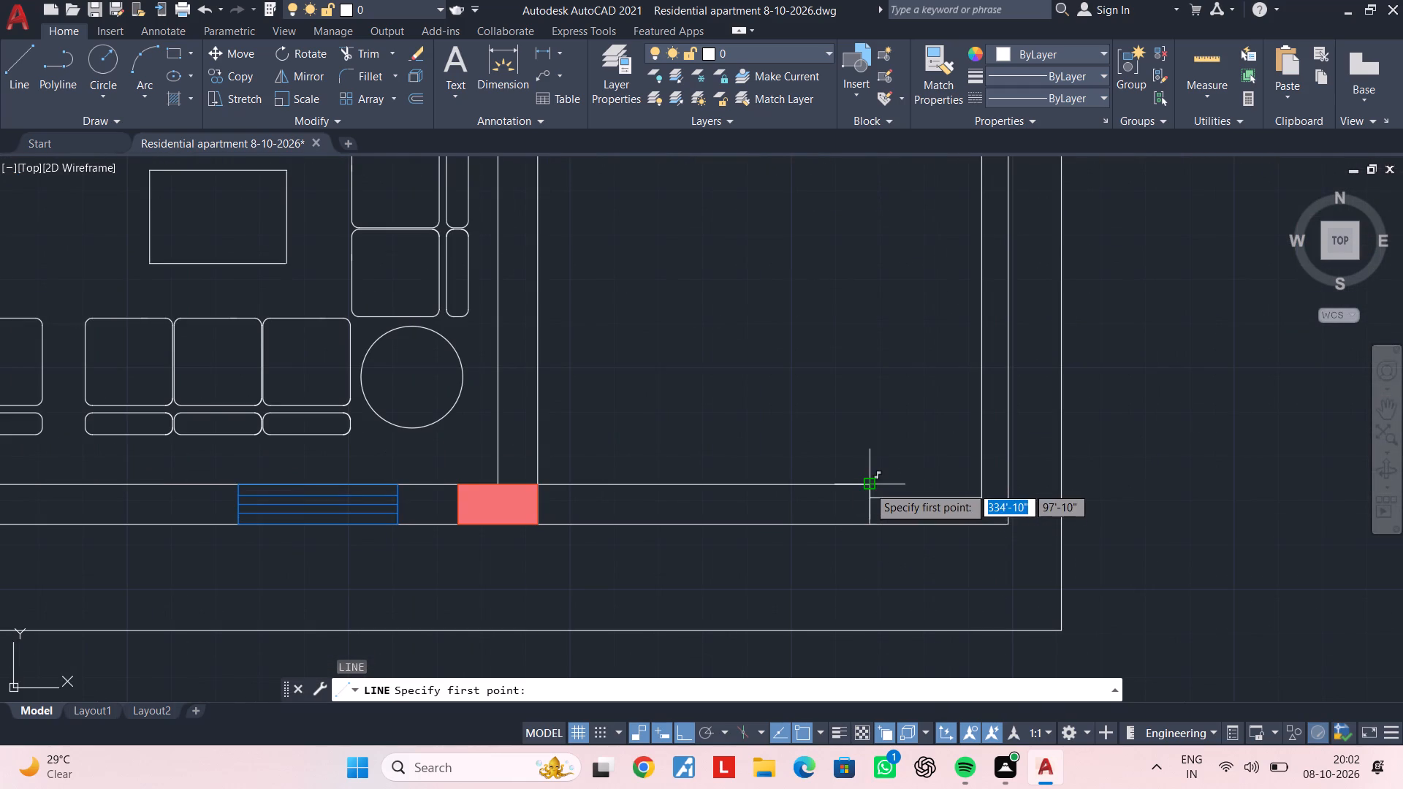
left_click(868, 487)
scroll(889, 332, "down", 3)
middle_click_drag(889, 332, 848, 677)
middle_click_drag(865, 333, 837, 631)
scroll(819, 525, "up", 2)
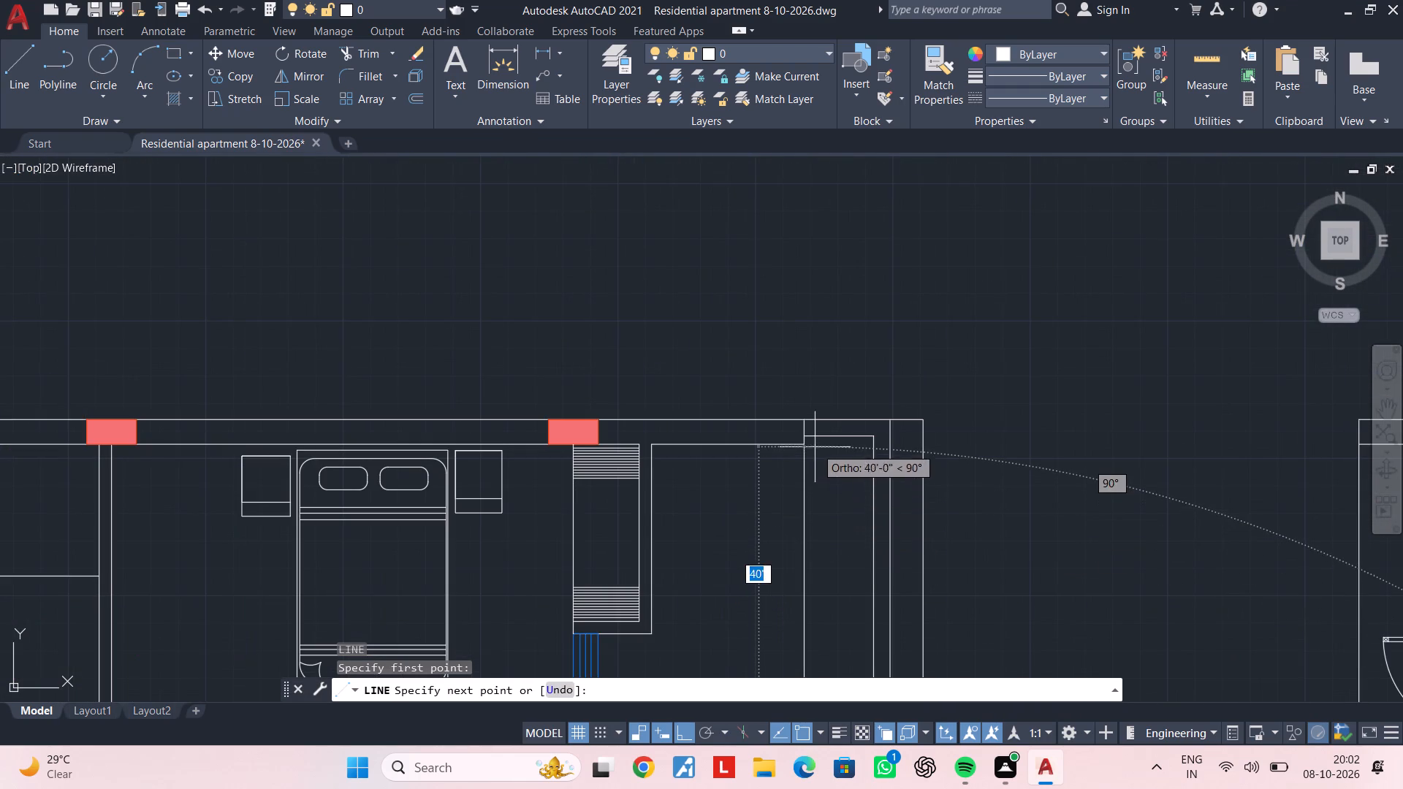
left_click(806, 446)
key("Escape")
key("Escape")
key("Escape")
key("Escape")
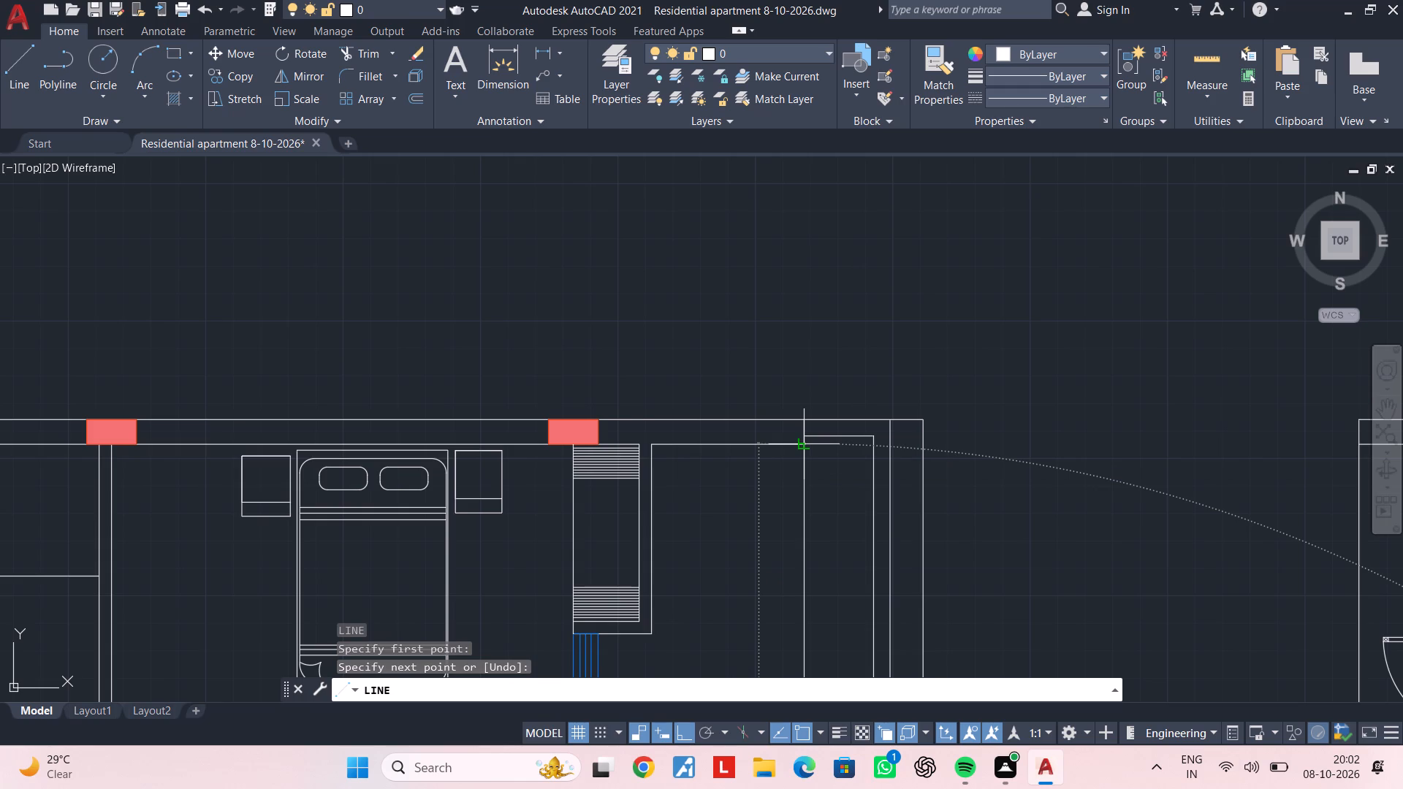
middle_click_drag(828, 625, 827, 315)
key("Escape")
key("Escape")
key("Escape")
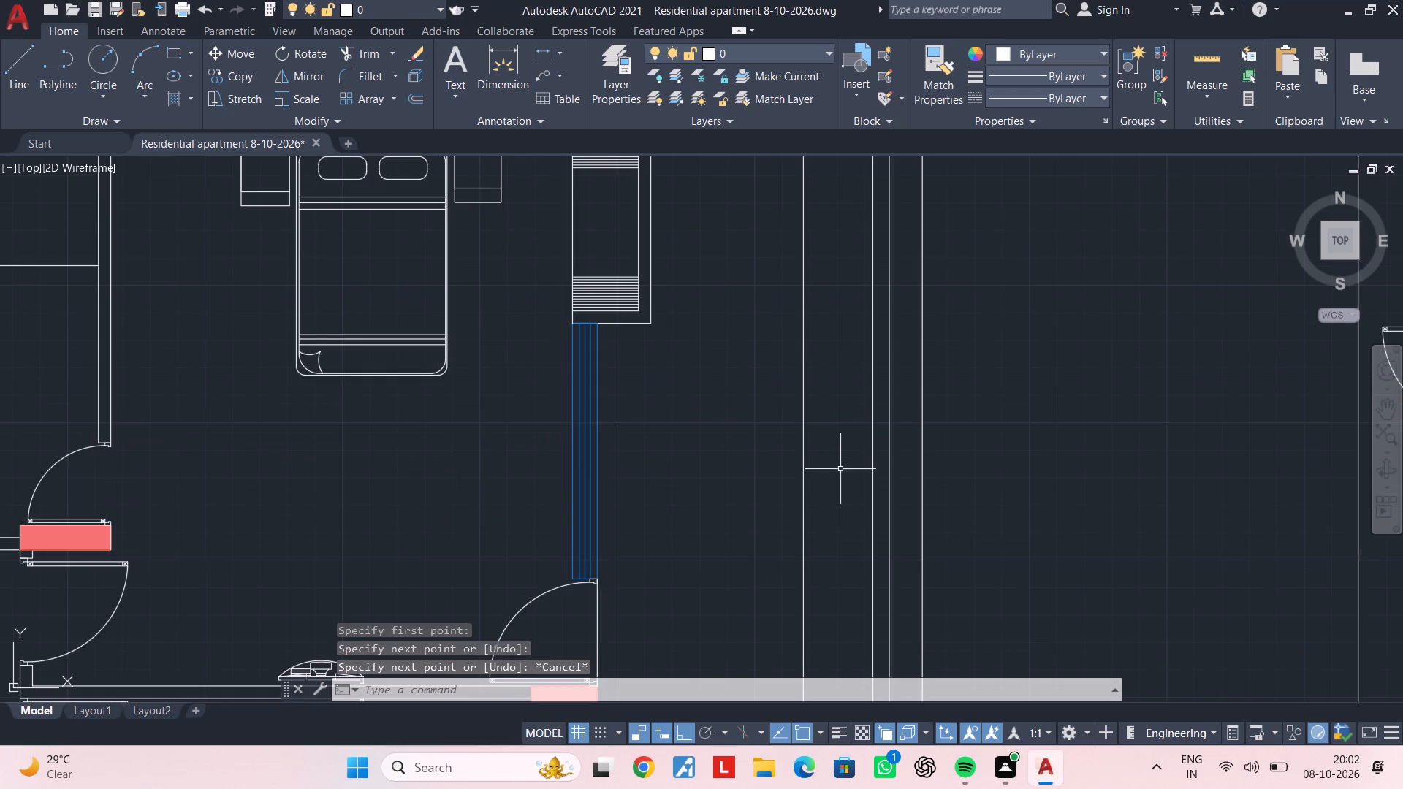
Give the new vertical balcony line a dashed linetype and magenta colour.
left_click(805, 442)
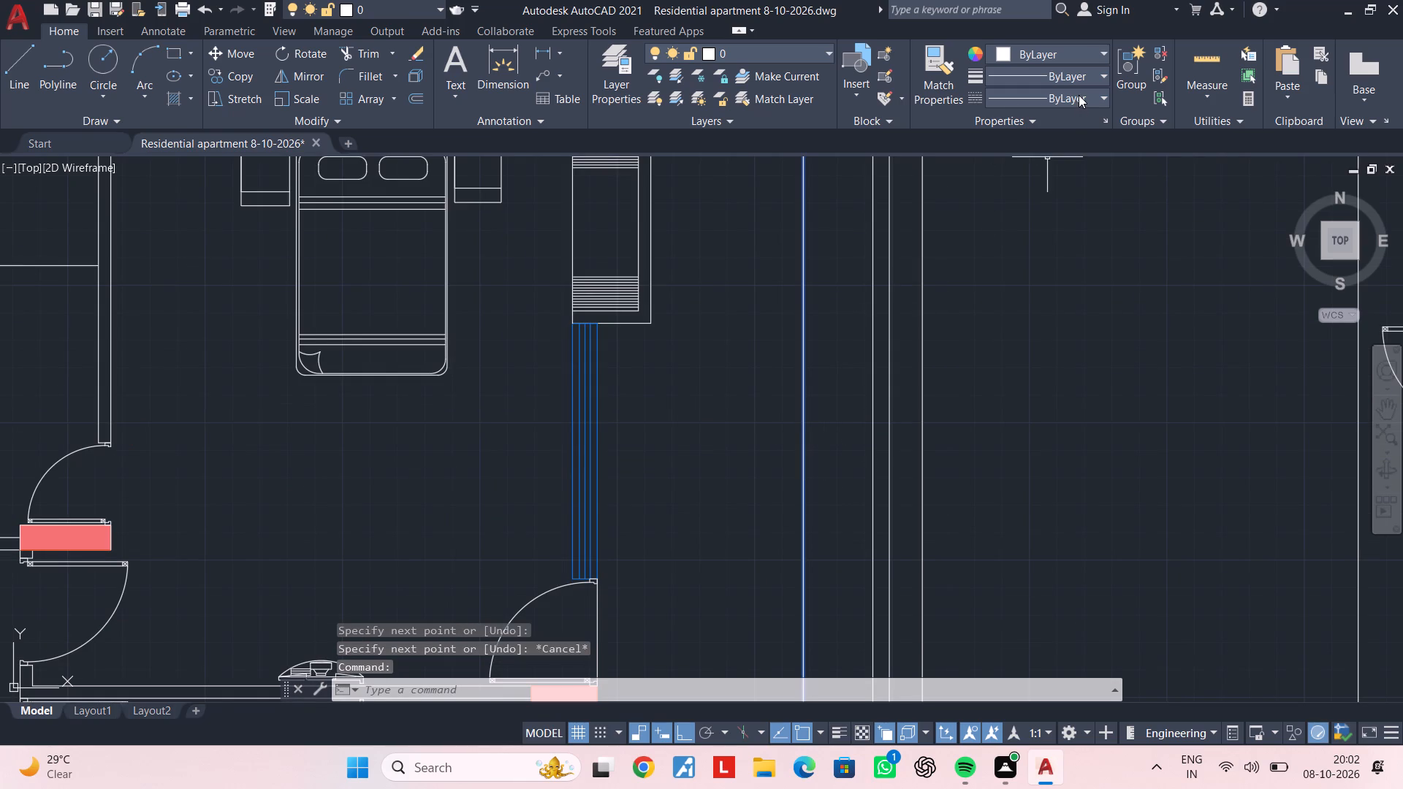
left_click(1079, 95)
left_click(1073, 171)
key("Escape")
scroll(855, 332, "down", 1)
middle_click_drag(855, 332, 861, 316)
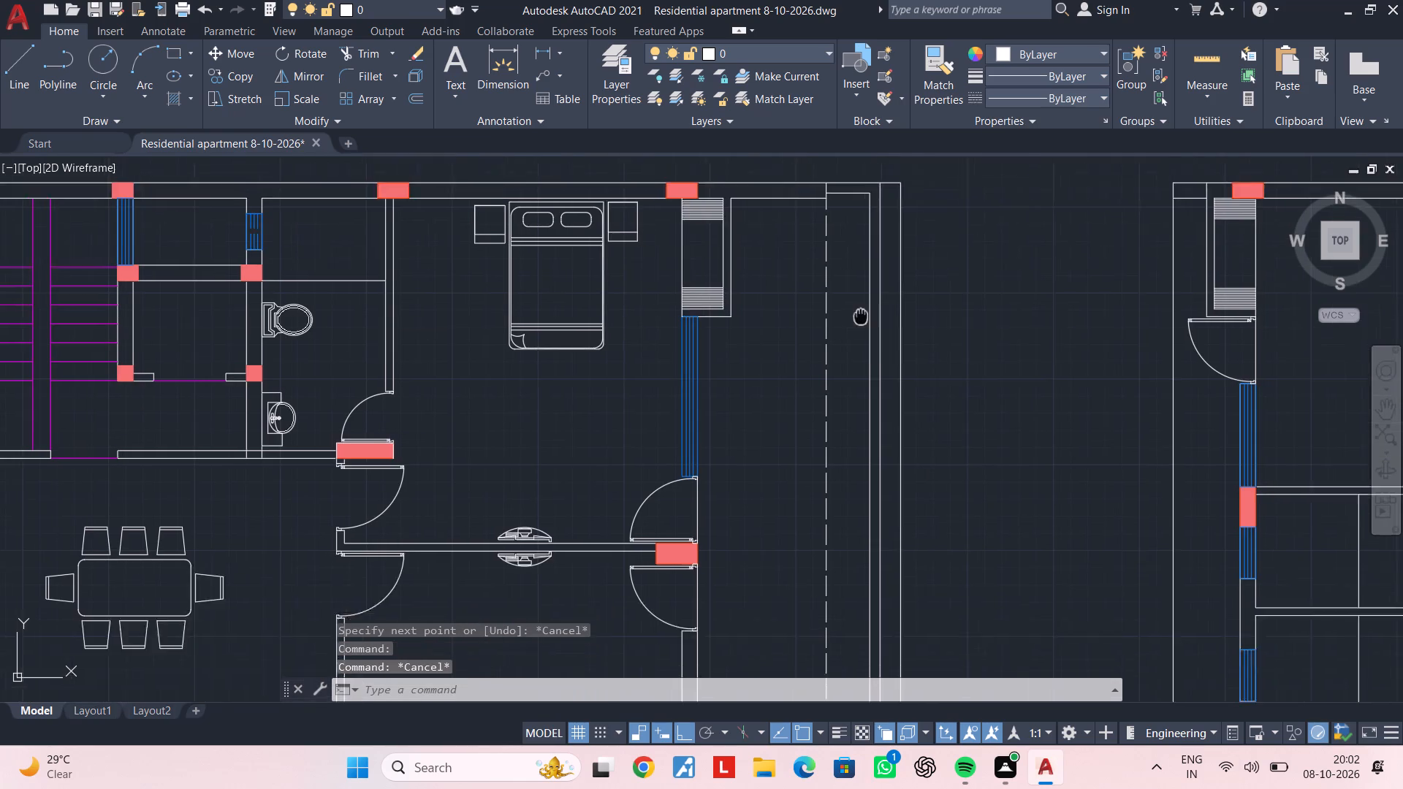
middle_click_drag(861, 316, 885, 274)
left_click(870, 287)
left_click(813, 313)
left_click(1024, 53)
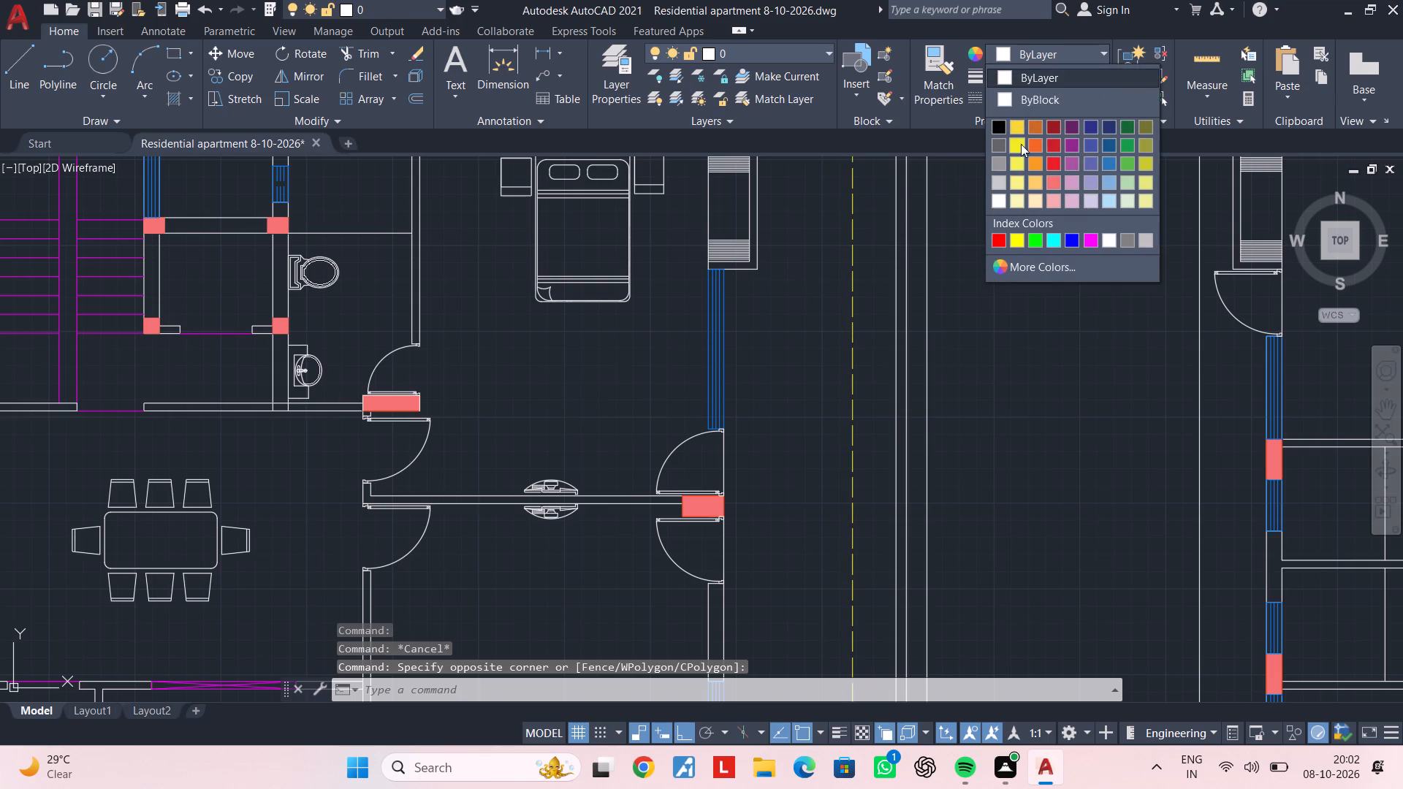
left_click(1088, 244)
key("Escape")
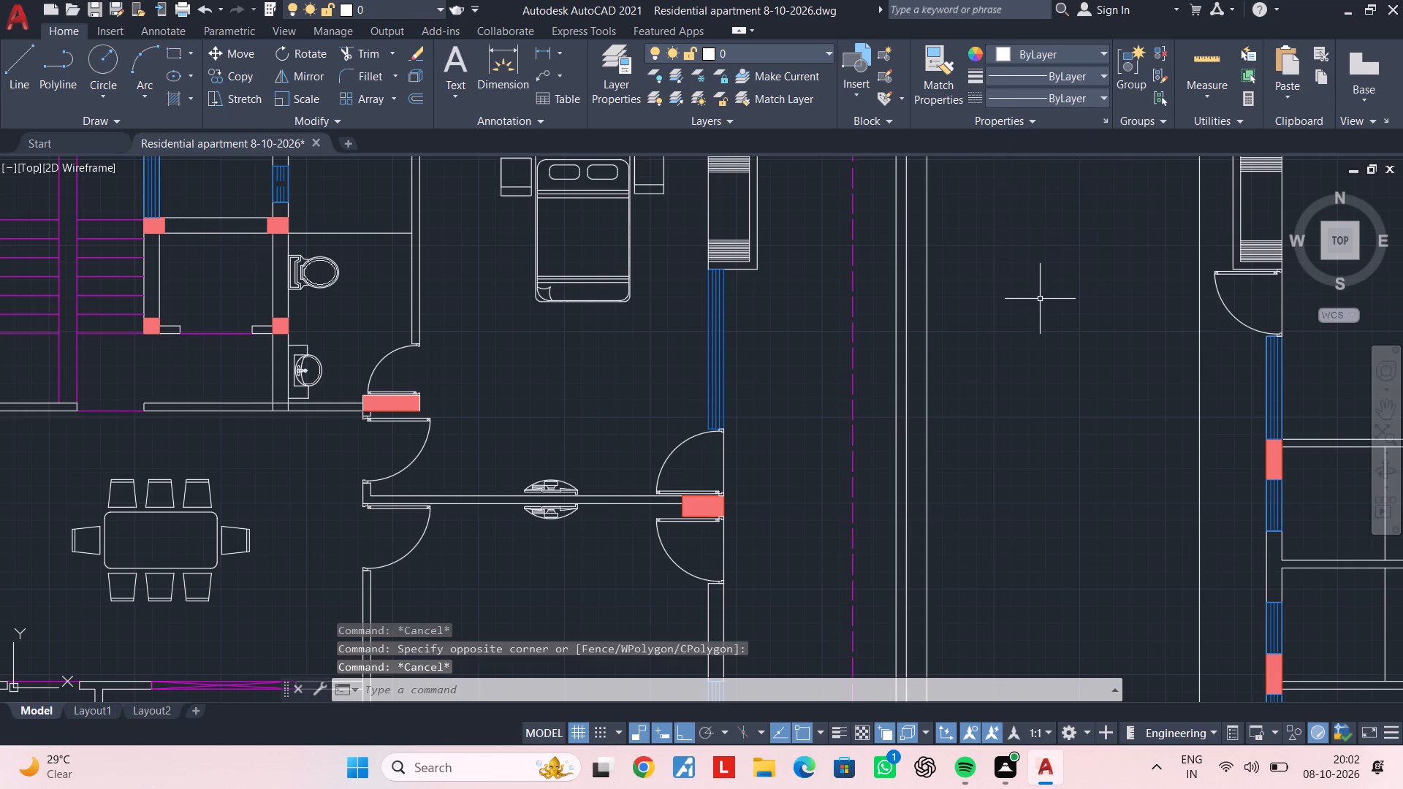
Set the colour of both balconies' edge wall lines and the south and east projection outlines to magenta.
middle_click_drag(974, 318, 1035, 262)
scroll(985, 294, "up", 1)
left_click(971, 309)
left_click(908, 340)
scroll(920, 338, "down", 3)
middle_click_drag(925, 334, 932, 316)
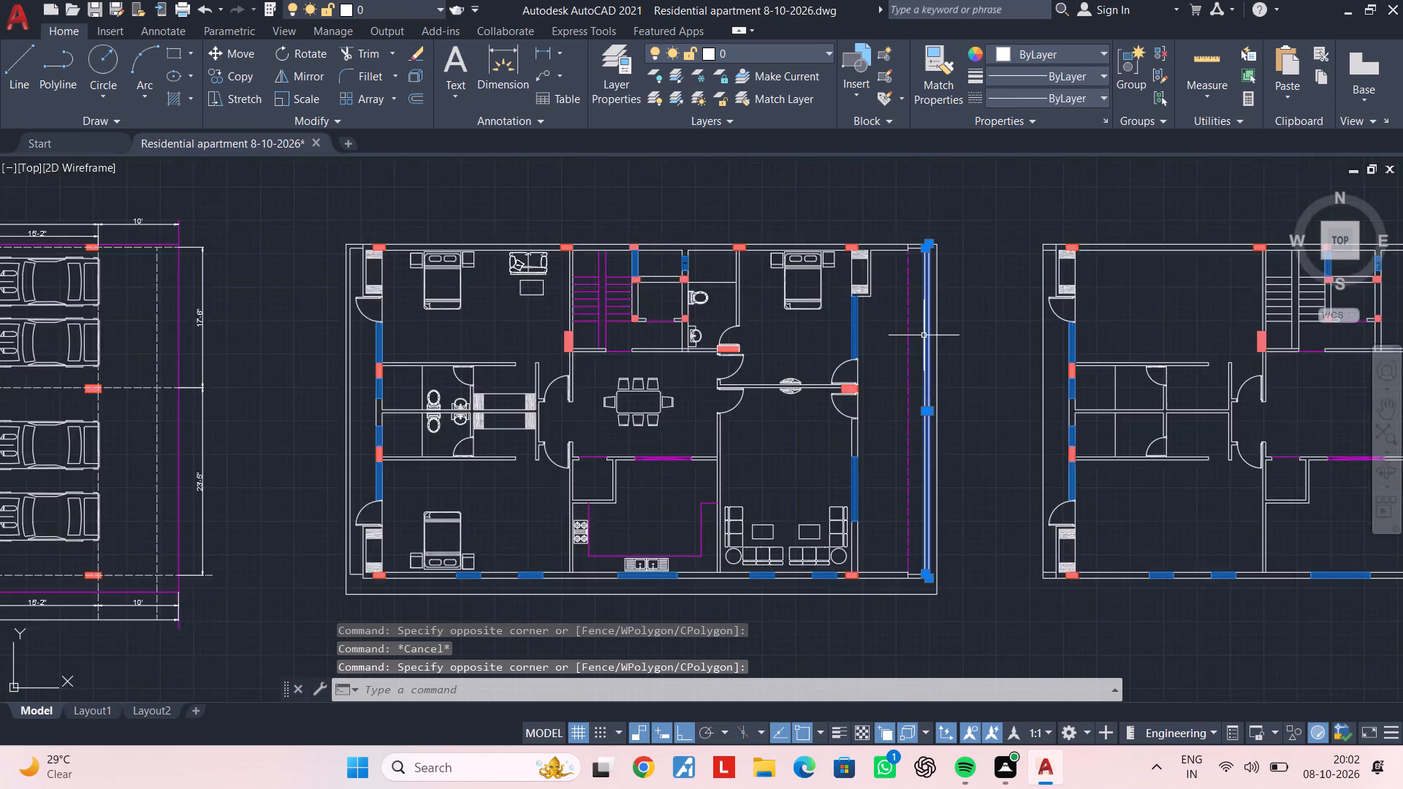
middle_click_drag(932, 316, 945, 116)
scroll(962, 400, "up", 2)
scroll(901, 305, "up", 2)
left_click(900, 305)
left_click(889, 250)
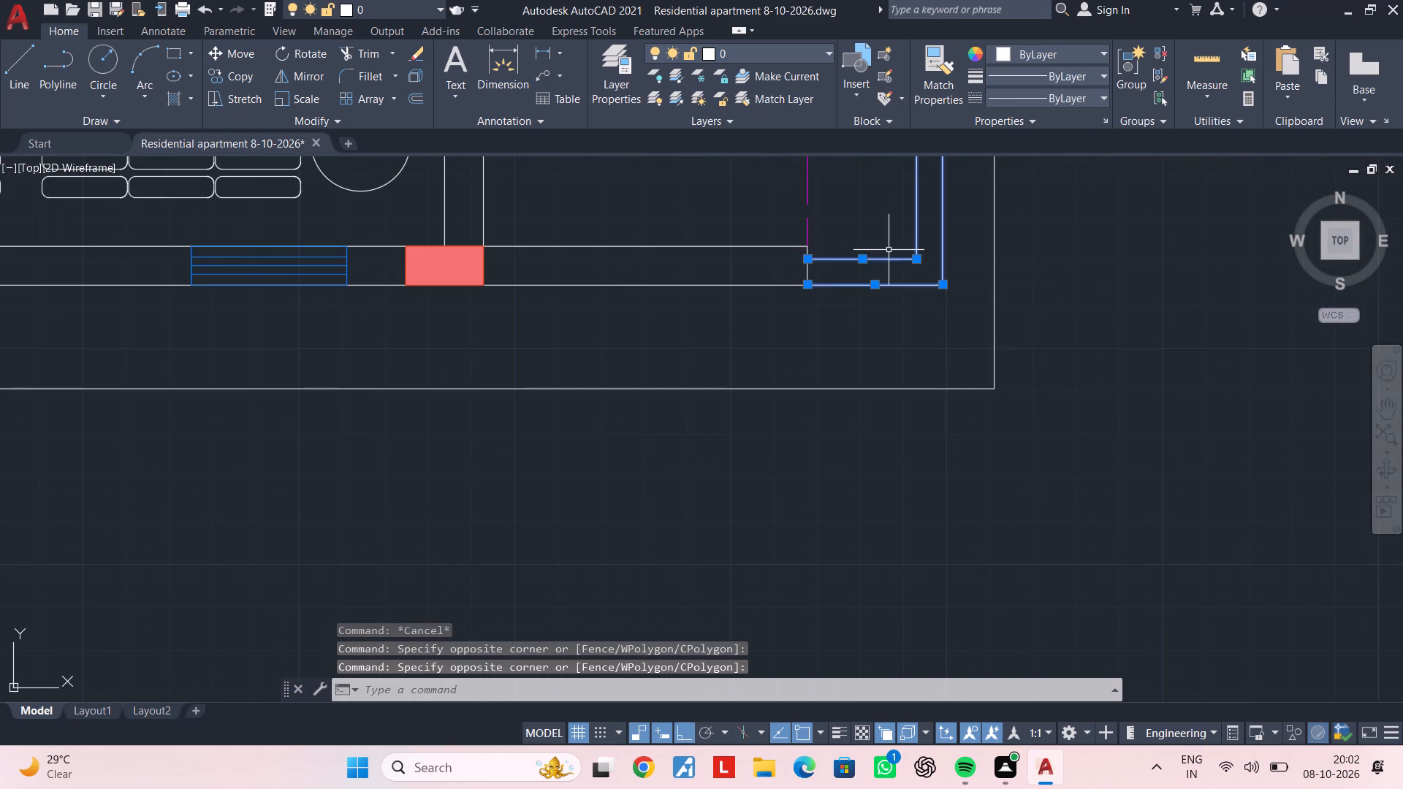
scroll(889, 250, "down", 2)
middle_click_drag(889, 250, 907, 527)
scroll(889, 252, "down", 1)
middle_click_drag(916, 266, 919, 581)
middle_click_drag(923, 367, 927, 457)
scroll(915, 444, "up", 4)
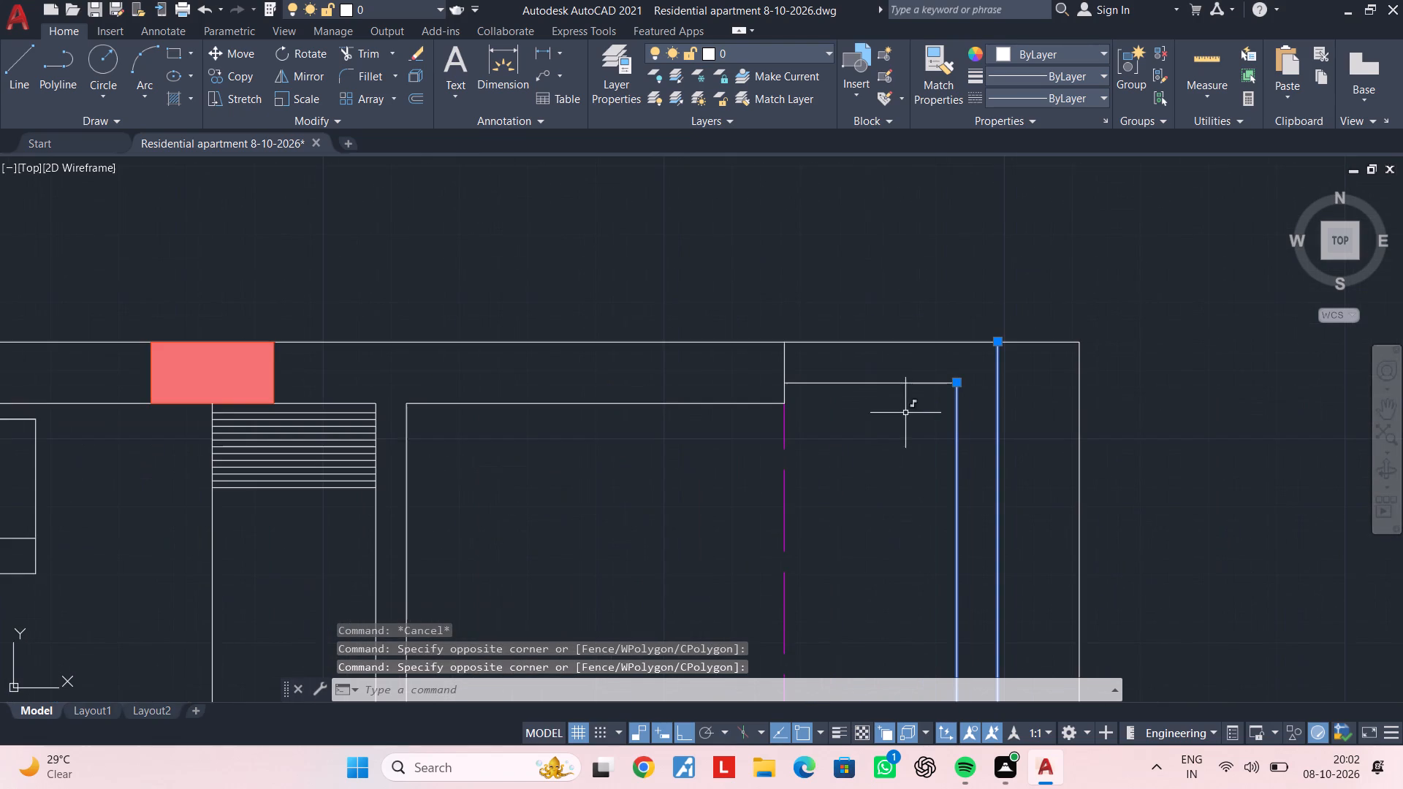
left_click(902, 408)
left_click(890, 338)
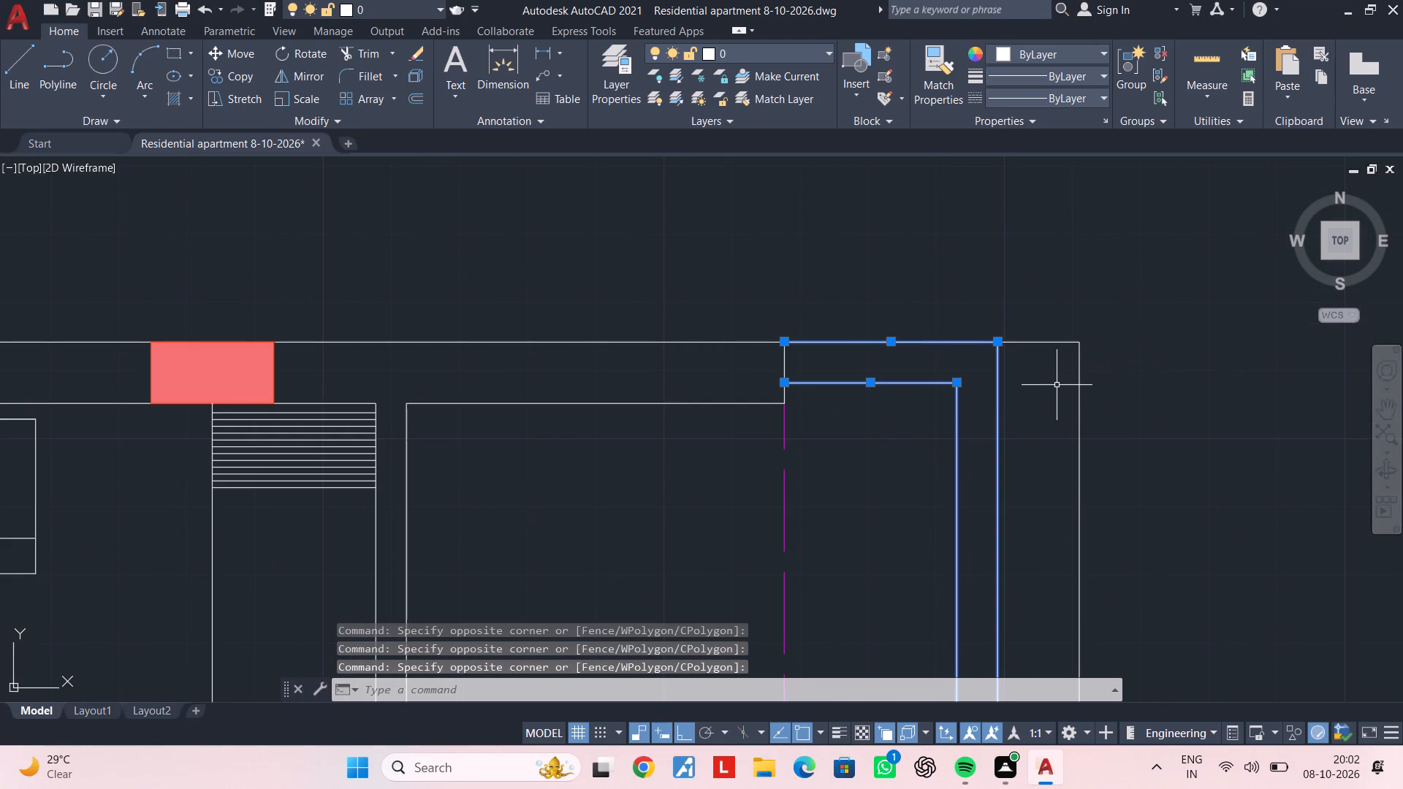
left_click(1111, 392)
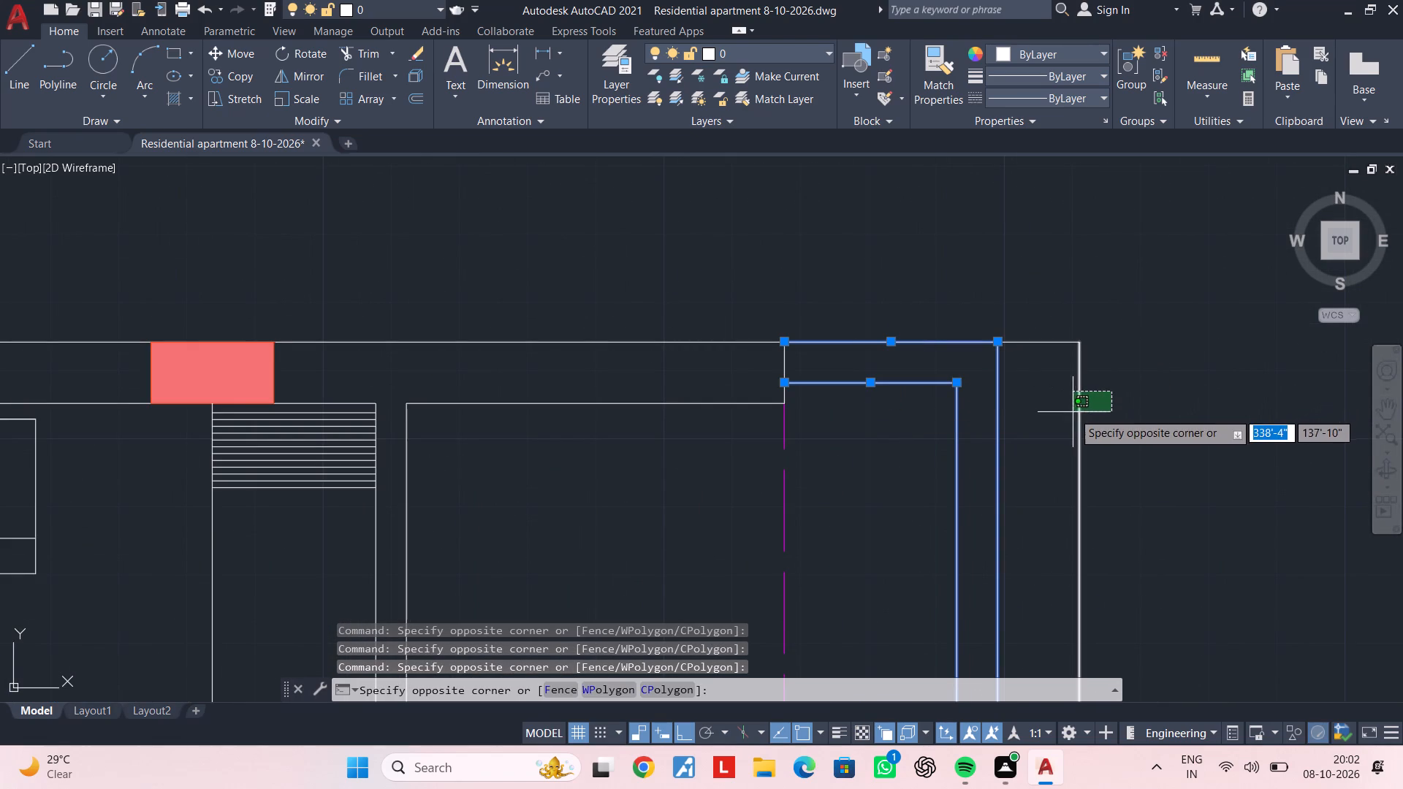
left_click(1073, 412)
scroll(1073, 416, "down", 4)
middle_click_drag(1073, 416, 1054, 321)
scroll(1054, 321, "up", 4)
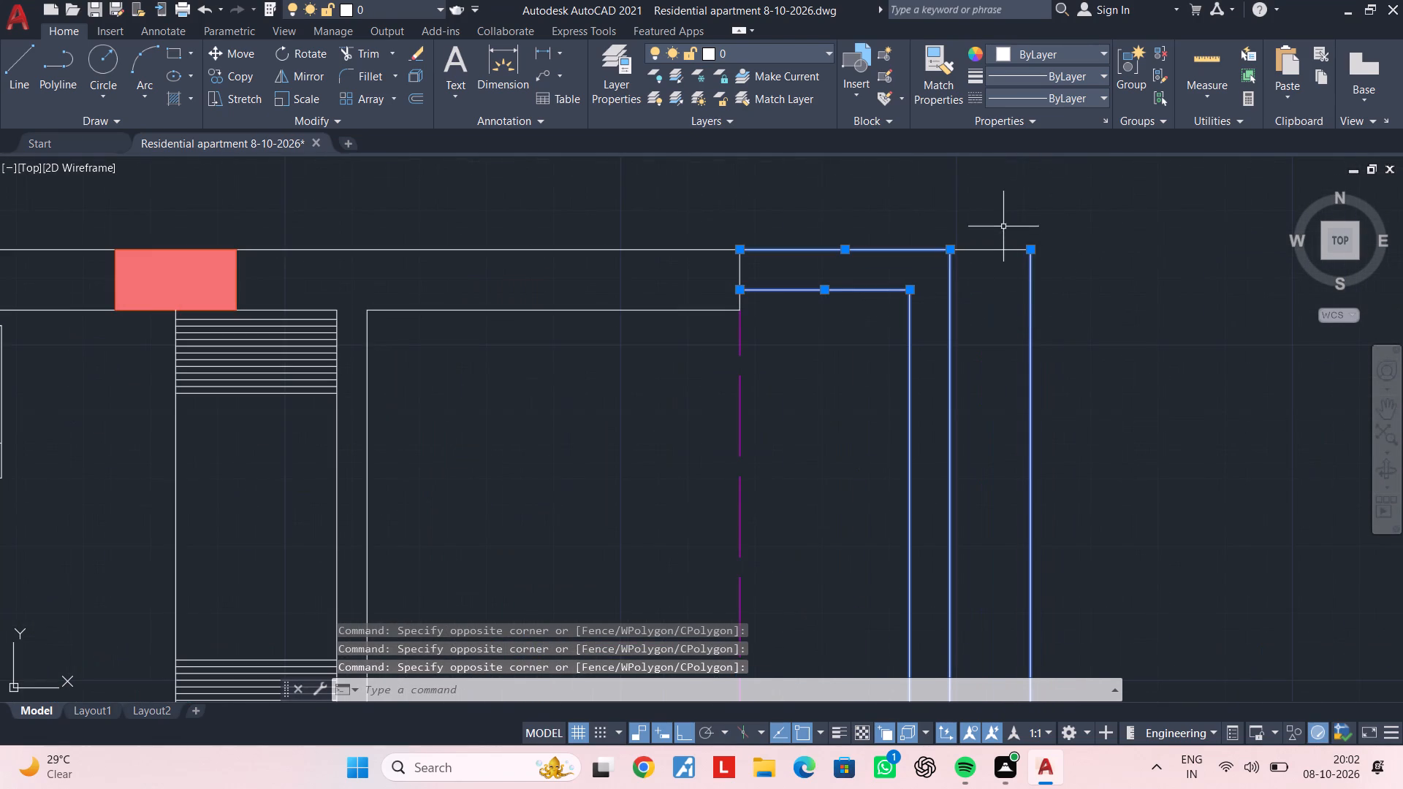
left_click(1003, 224)
left_click(1006, 311)
scroll(1006, 343, "down", 3)
scroll(1008, 284, "up", 3)
left_click_drag(992, 309, 992, 316)
left_click(946, 474)
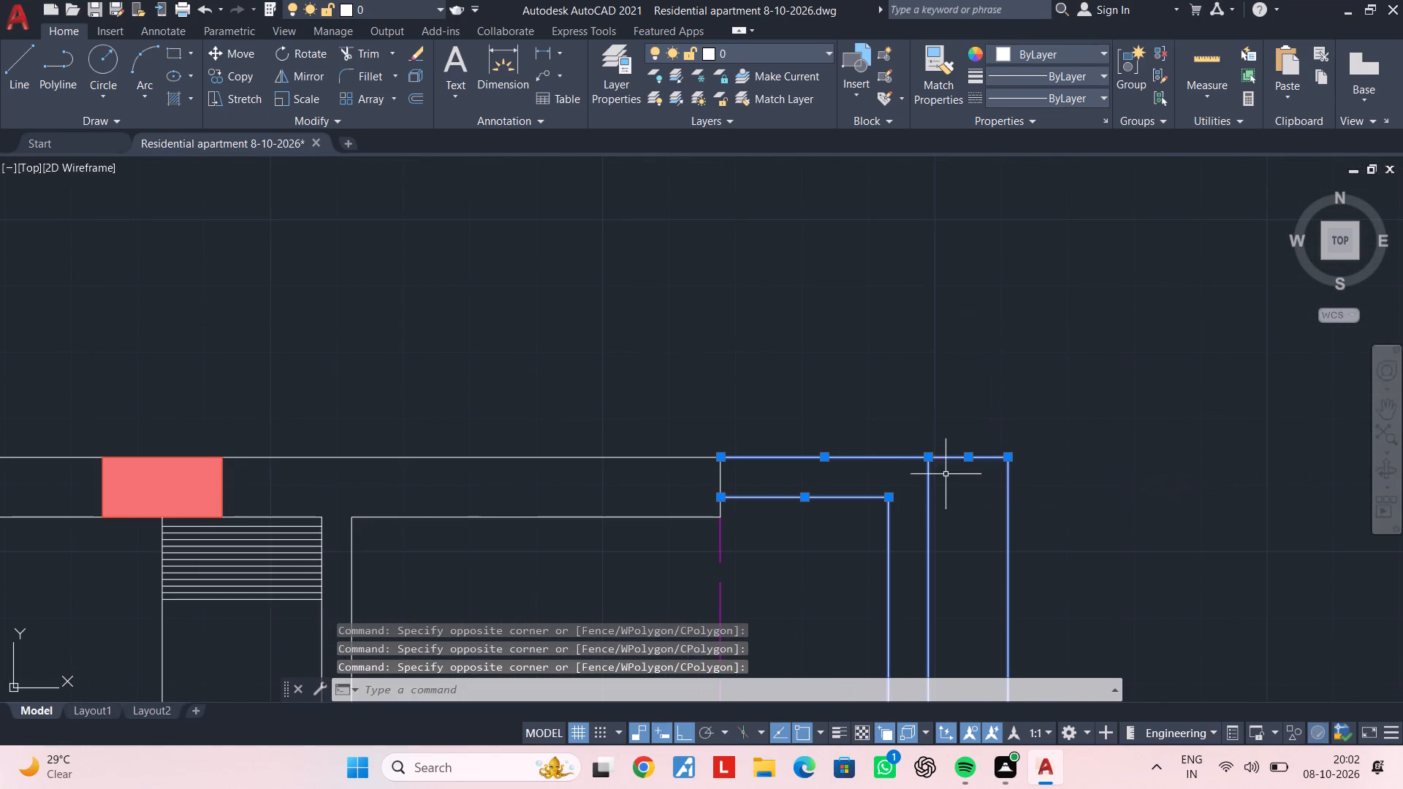
scroll(962, 474, "down", 5)
middle_click_drag(988, 429, 972, 150)
middle_click_drag(976, 400, 991, 321)
scroll(948, 443, "up", 3)
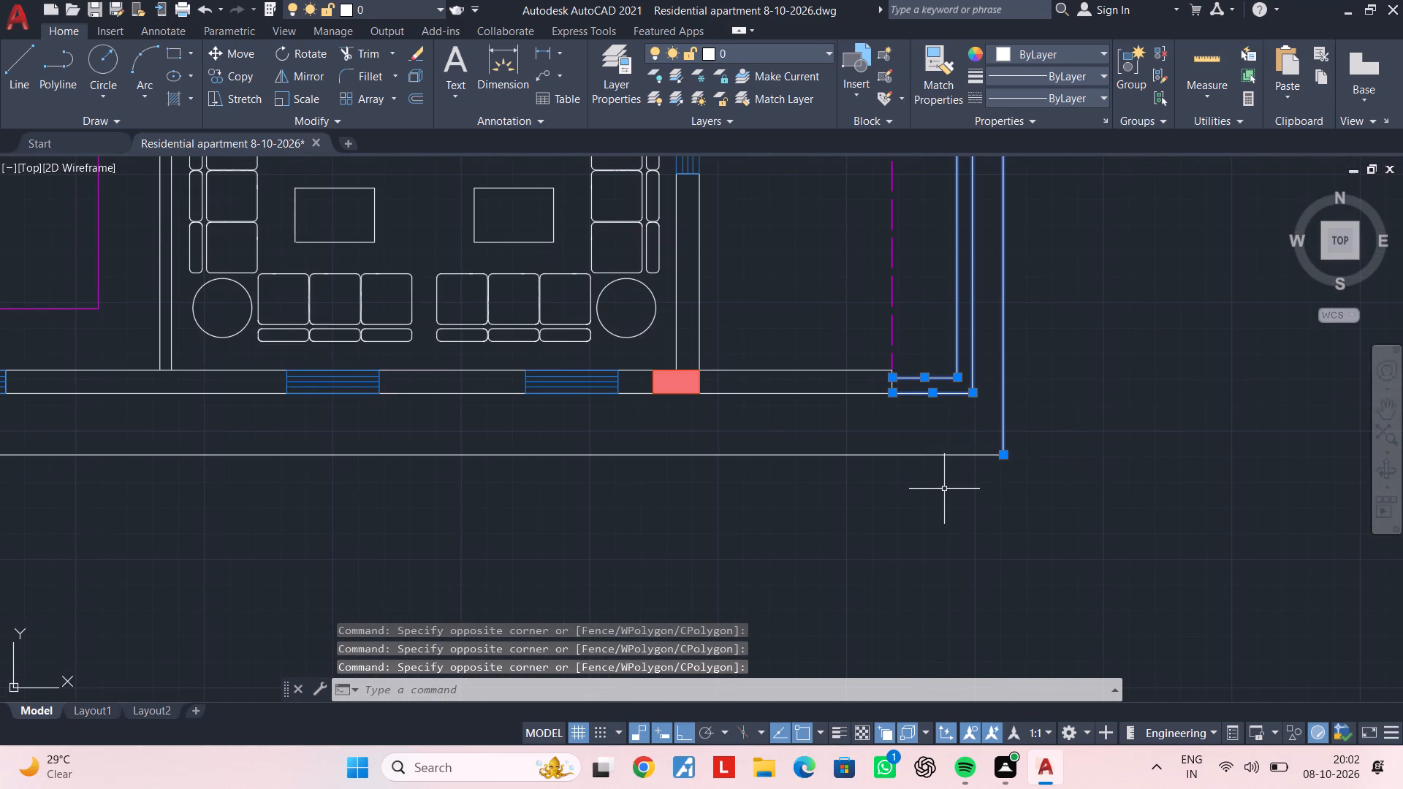
left_click(944, 489)
left_click(923, 448)
scroll(816, 480, "down", 2)
middle_click_drag(843, 481, 1087, 520)
middle_click_drag(644, 479, 1074, 483)
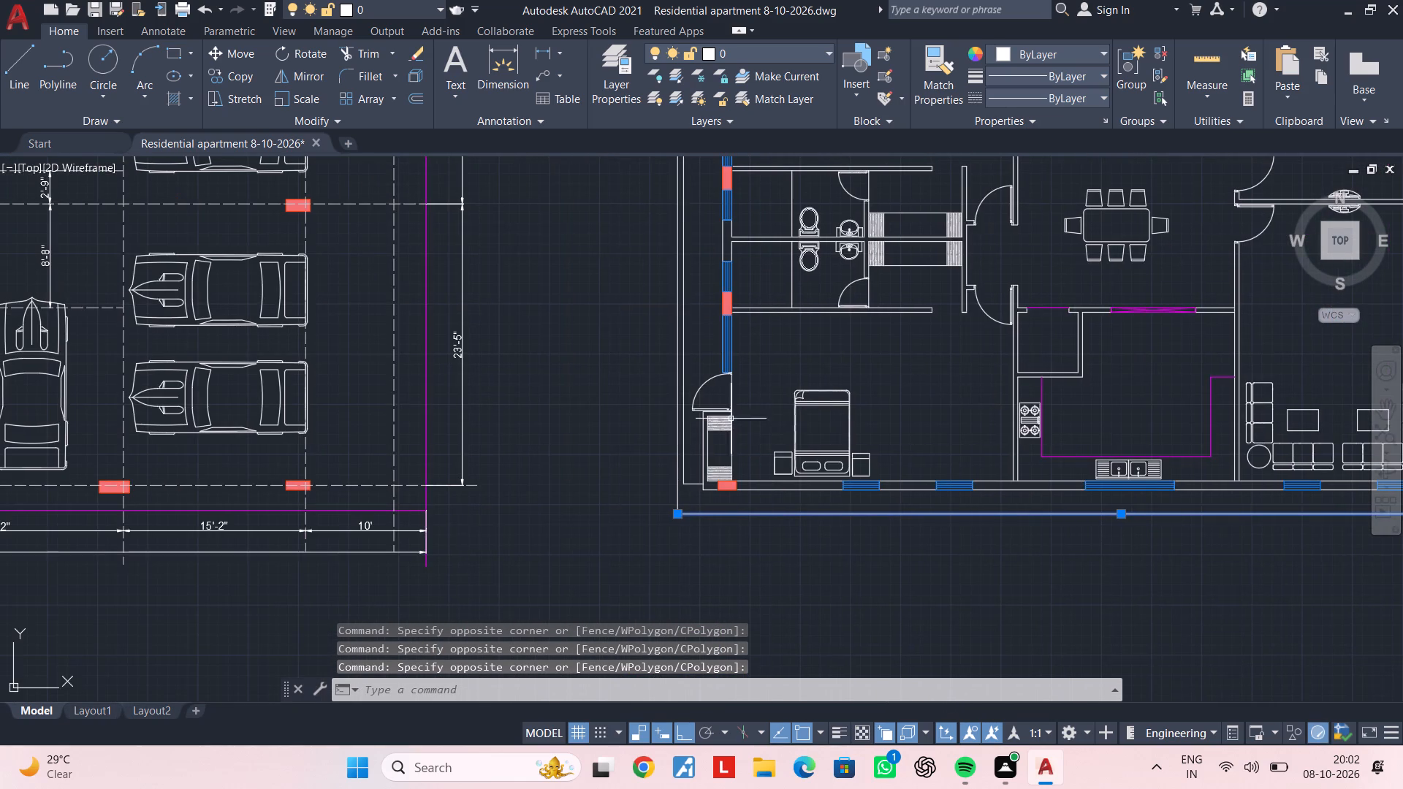
scroll(680, 419, "up", 2)
left_click(691, 420)
left_click(649, 427)
scroll(680, 507, "up", 1)
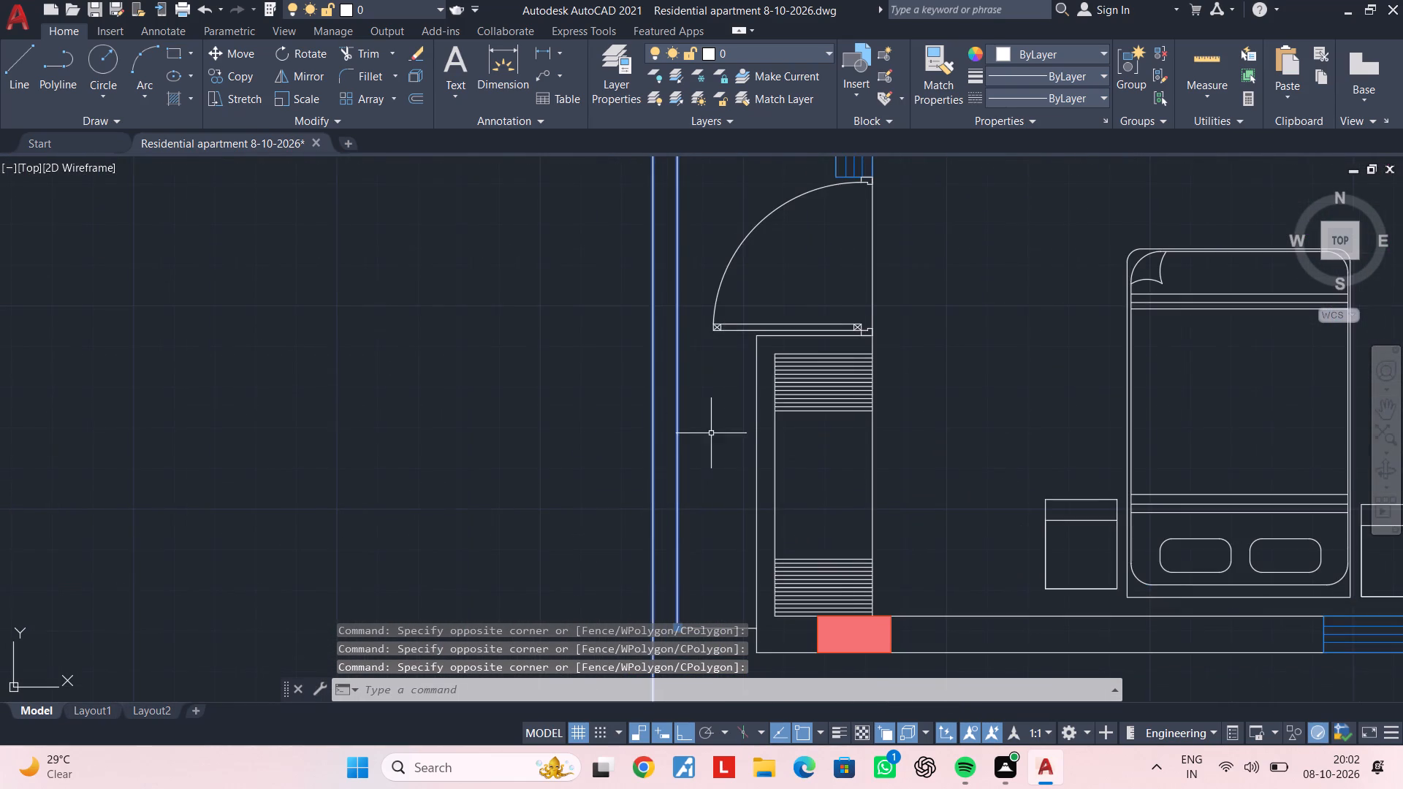
middle_click_drag(710, 434, 720, 175)
scroll(711, 364, "up", 1)
left_click(723, 395)
left_click(704, 322)
scroll(708, 334, "down", 4)
middle_click_drag(713, 284, 723, 352)
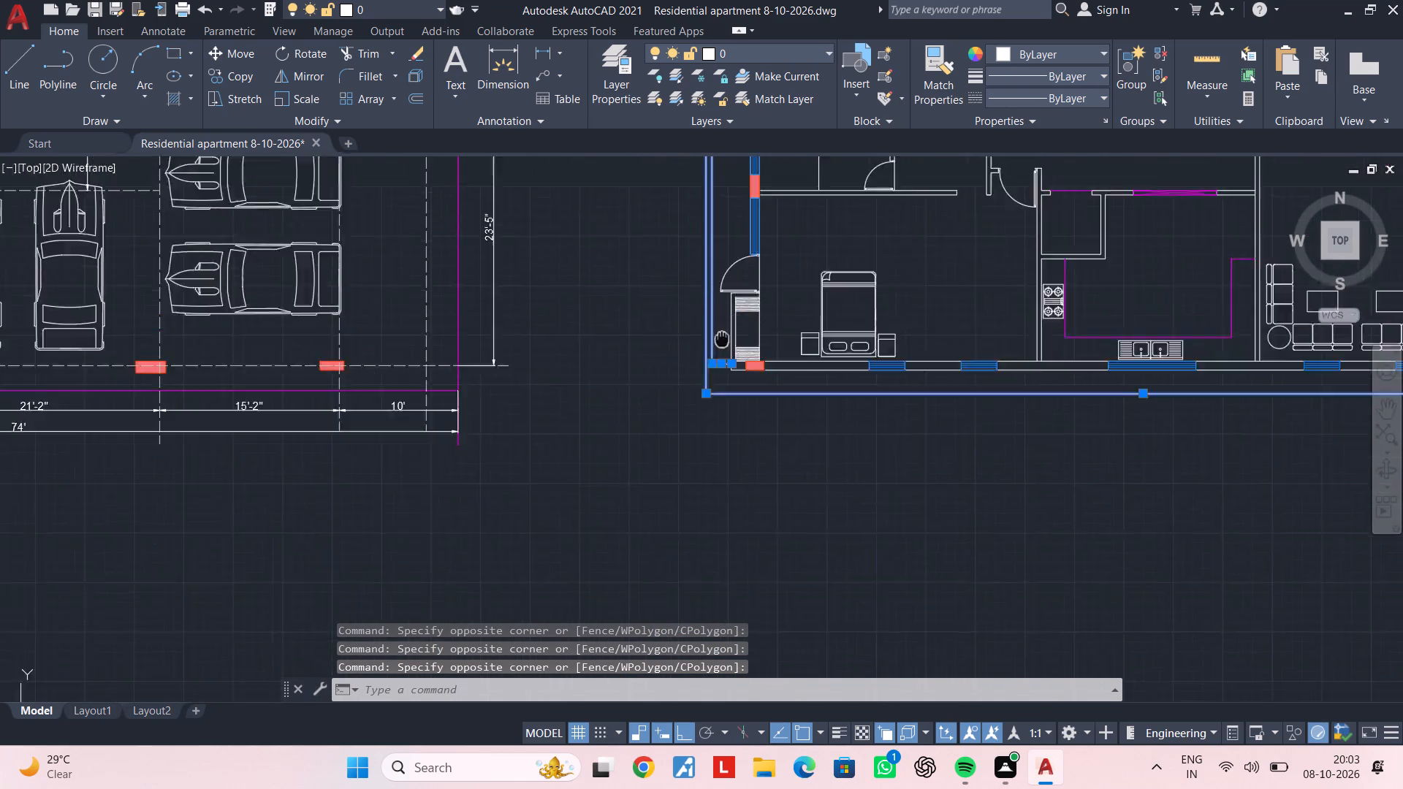
middle_click_drag(723, 352, 703, 527)
middle_click_drag(734, 221, 731, 578)
scroll(707, 426, "up", 4)
left_click(682, 507)
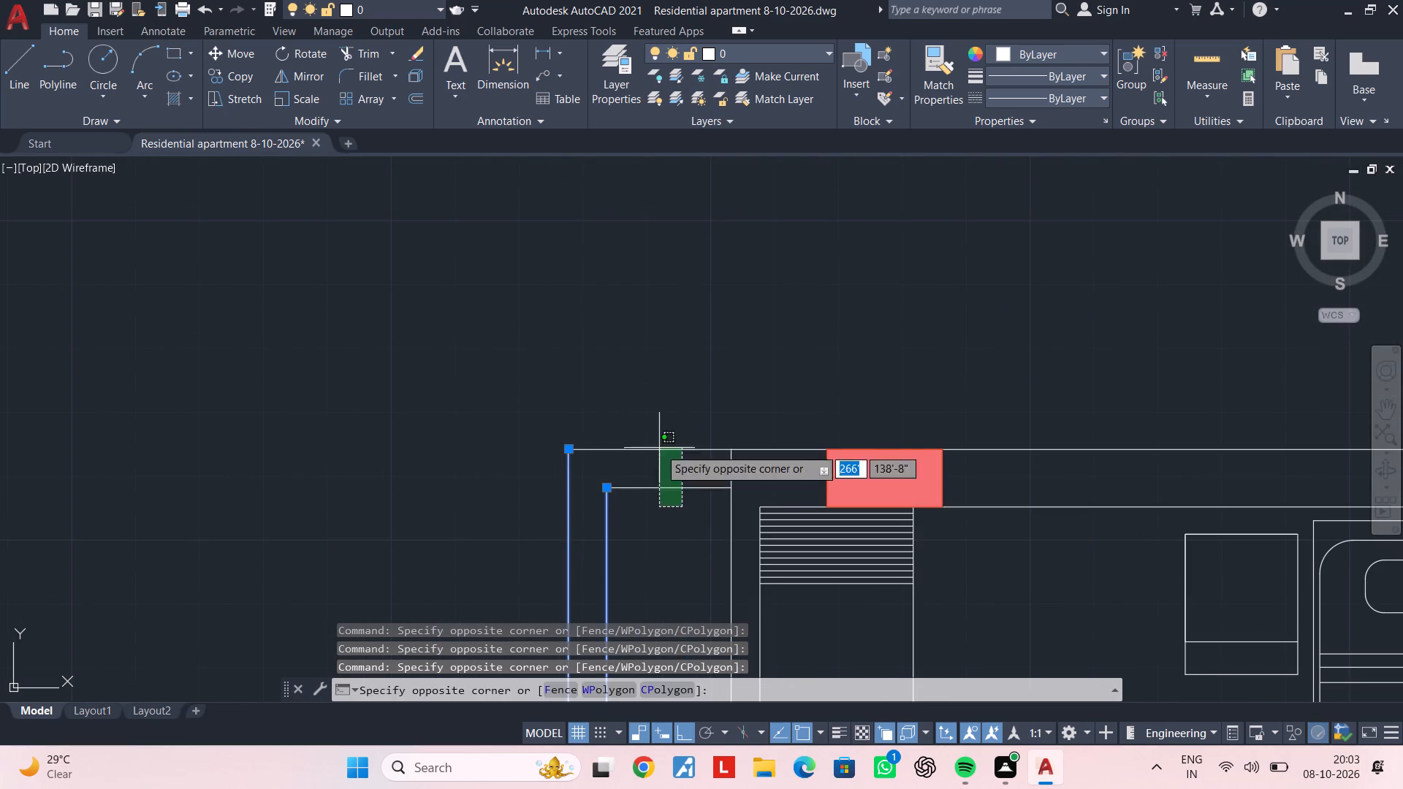
left_click(650, 422)
left_click(1054, 55)
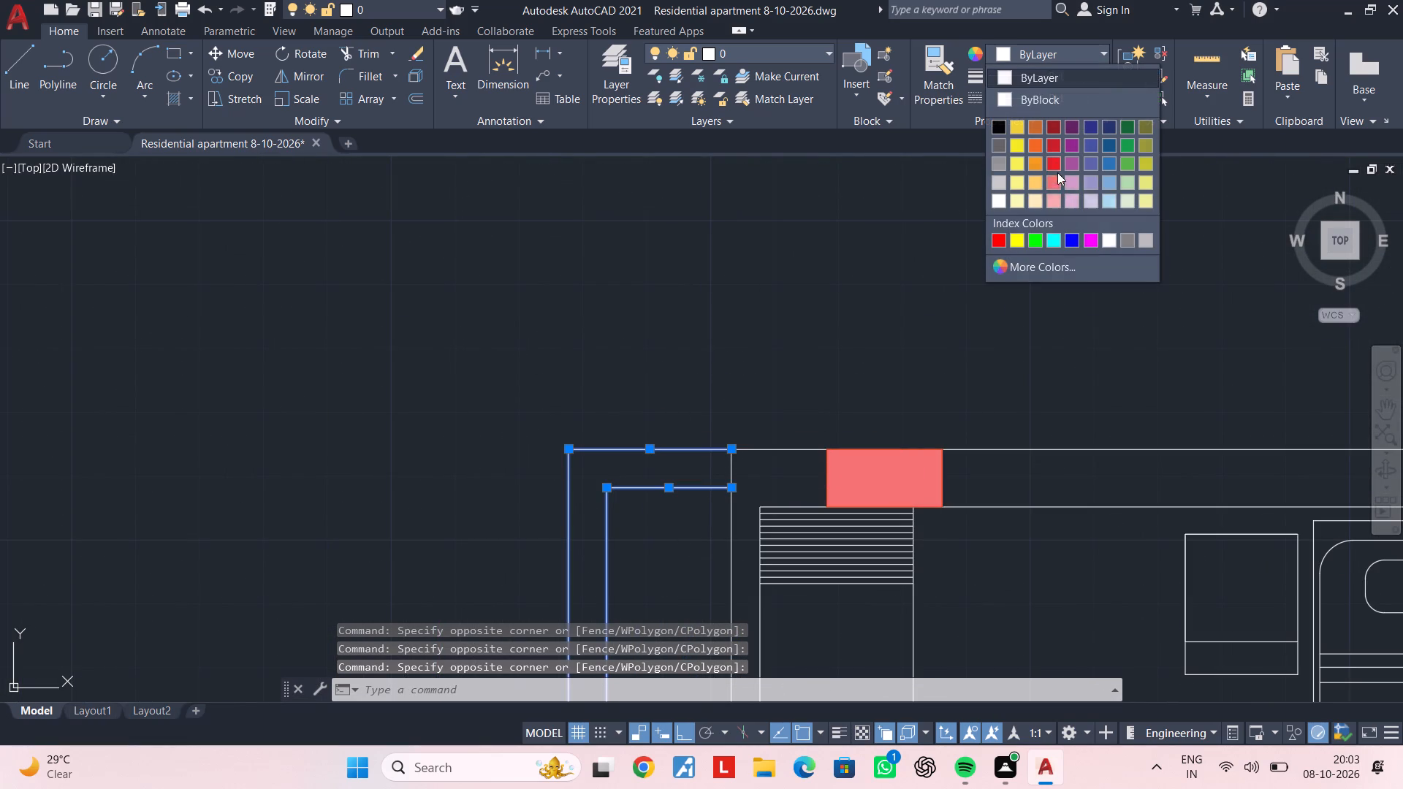
left_click(1092, 238)
key("Escape")
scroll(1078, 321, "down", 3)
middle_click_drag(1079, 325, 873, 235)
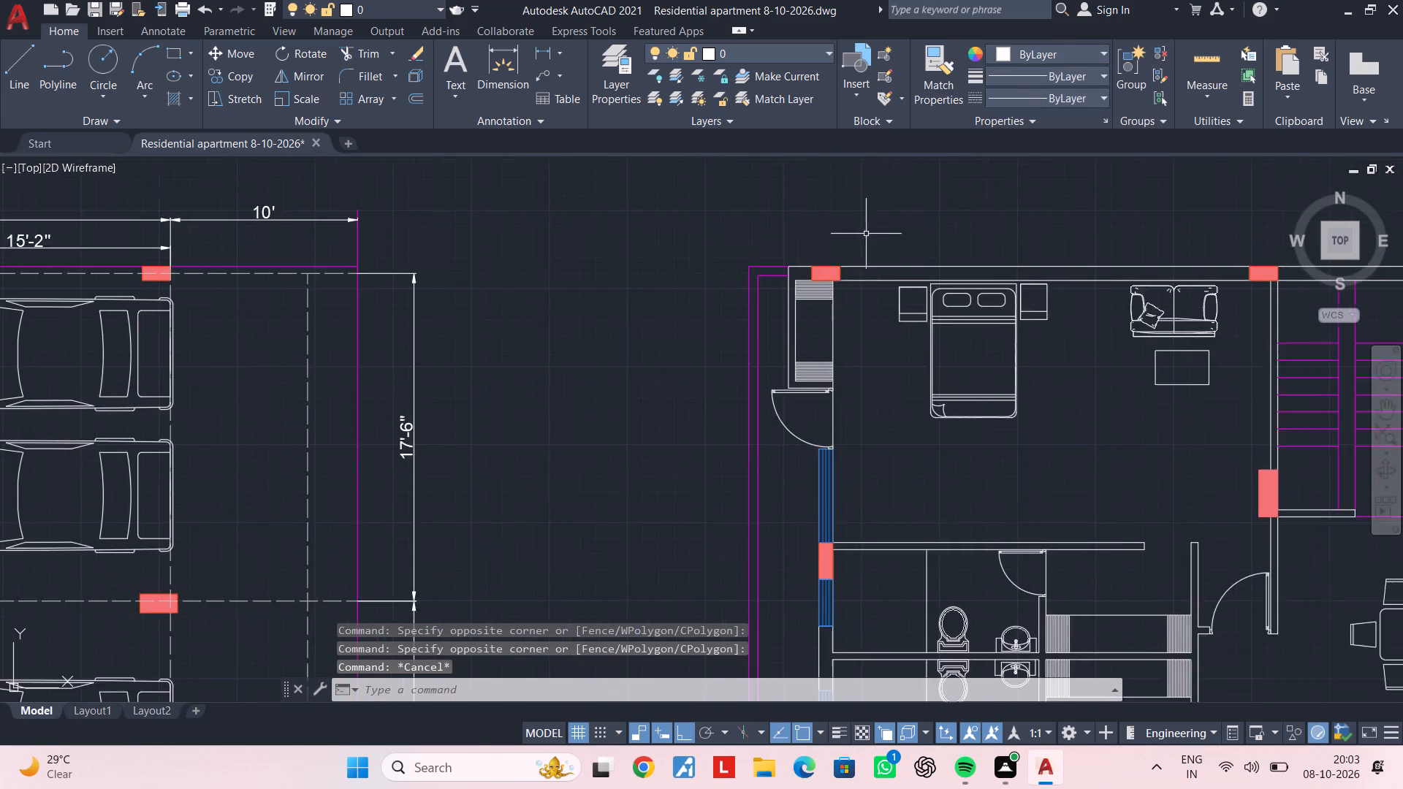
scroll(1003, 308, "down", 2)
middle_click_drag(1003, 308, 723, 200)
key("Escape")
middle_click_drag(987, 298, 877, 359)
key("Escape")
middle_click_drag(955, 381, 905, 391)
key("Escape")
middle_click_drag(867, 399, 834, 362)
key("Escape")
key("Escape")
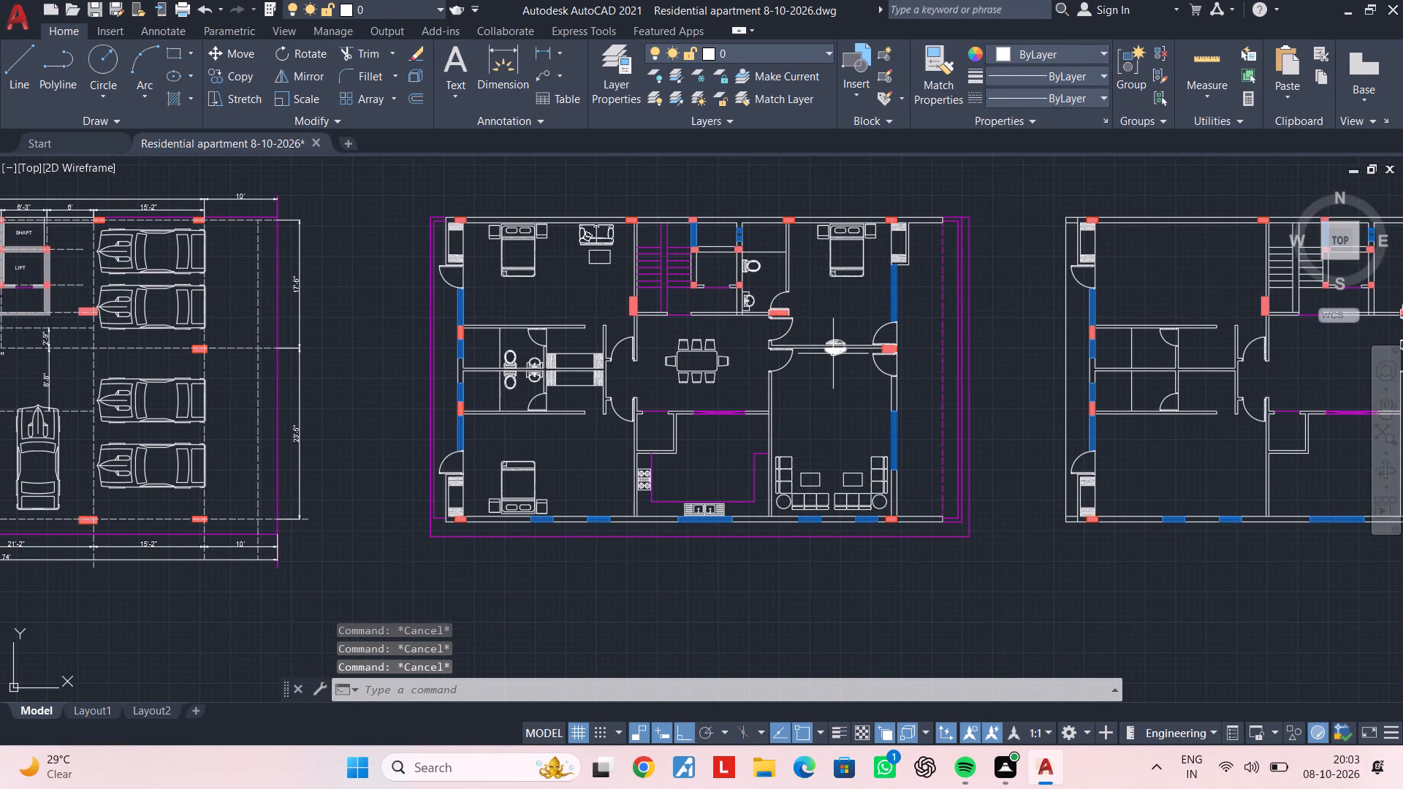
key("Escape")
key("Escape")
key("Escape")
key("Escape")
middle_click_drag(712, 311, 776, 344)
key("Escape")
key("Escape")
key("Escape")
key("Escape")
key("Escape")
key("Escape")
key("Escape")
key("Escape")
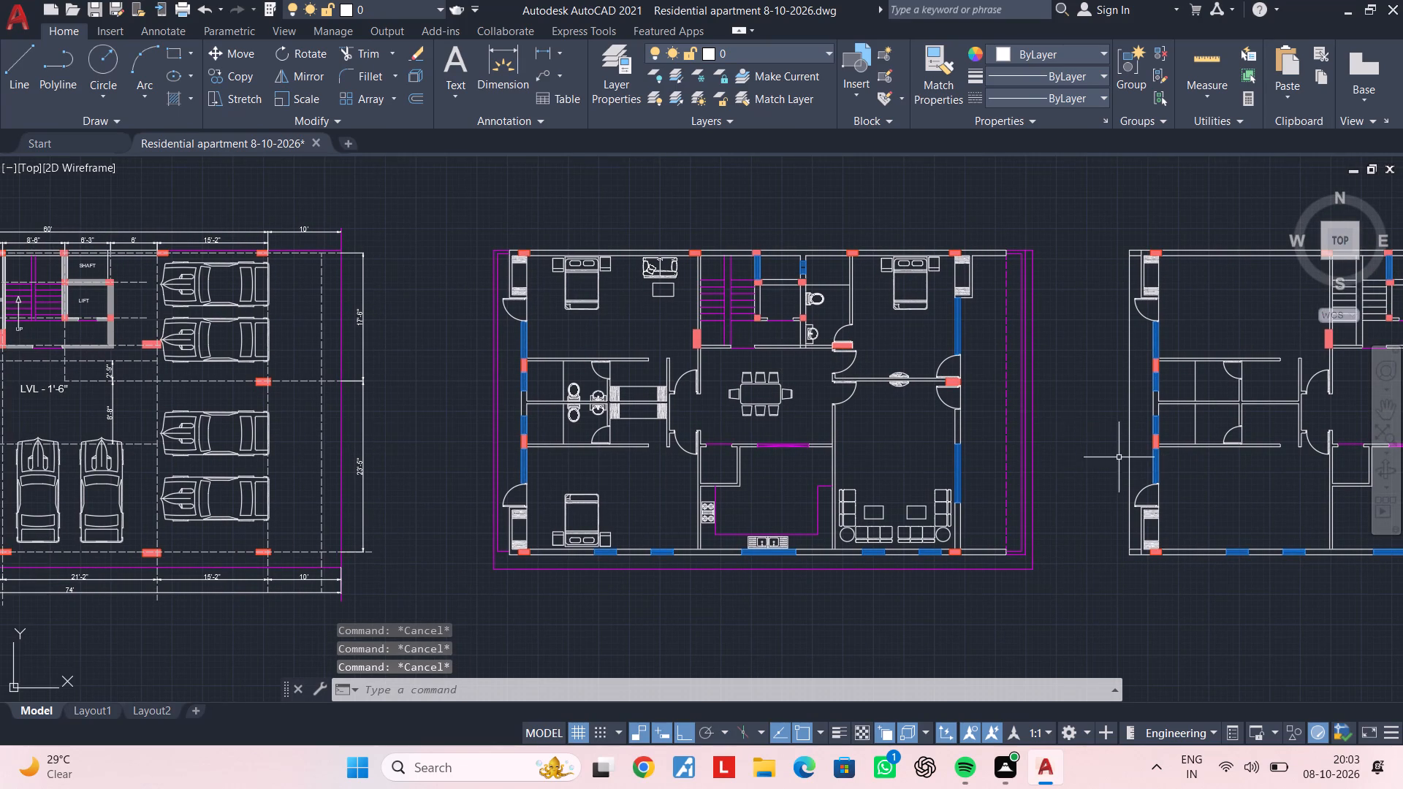
Offset the outer east projection line 6" to the east.
scroll(1043, 424, "up", 3)
scroll(1043, 424, "down", 3)
middle_click_drag(1043, 408, 965, 369)
scroll(965, 368, "up", 1)
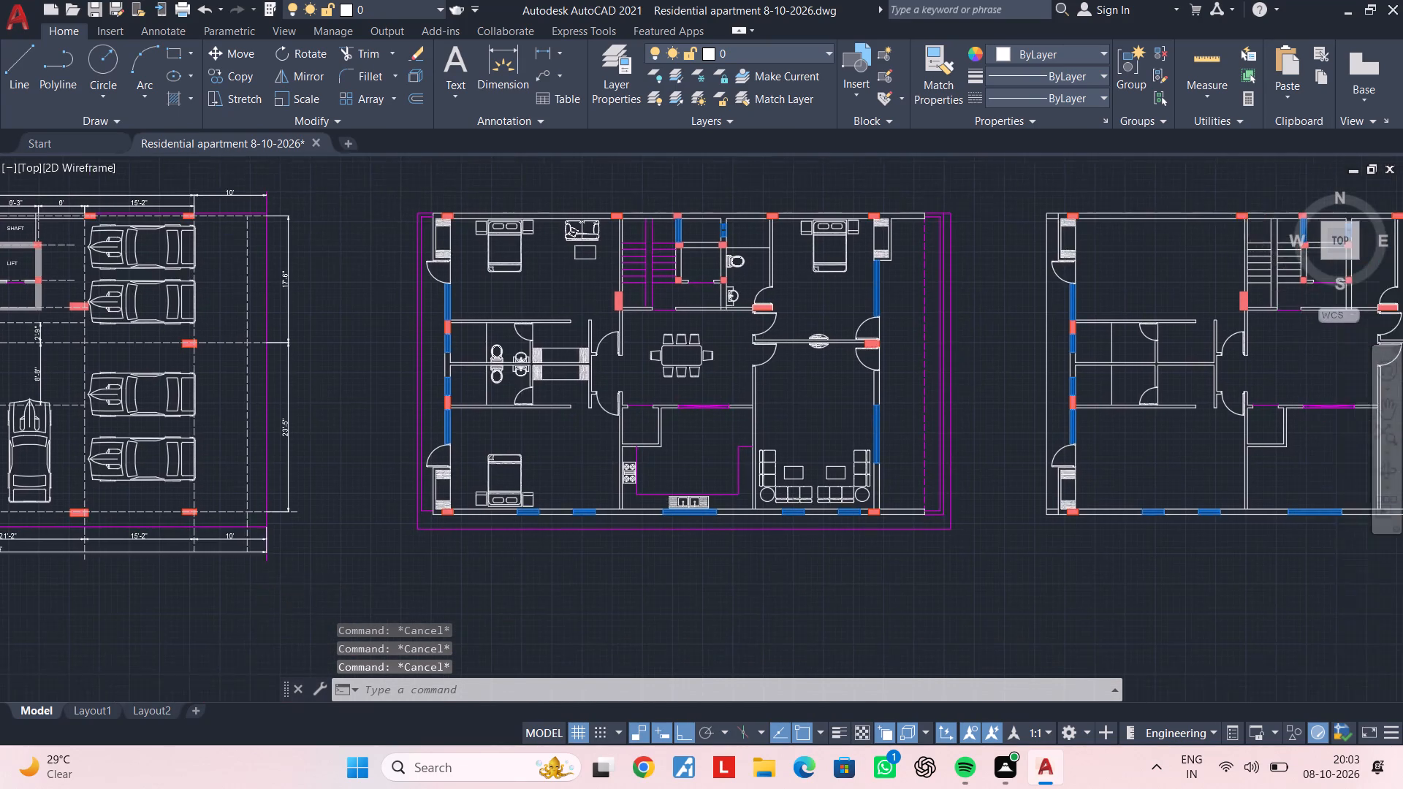
scroll(965, 368, "up", 1)
left_click(922, 378)
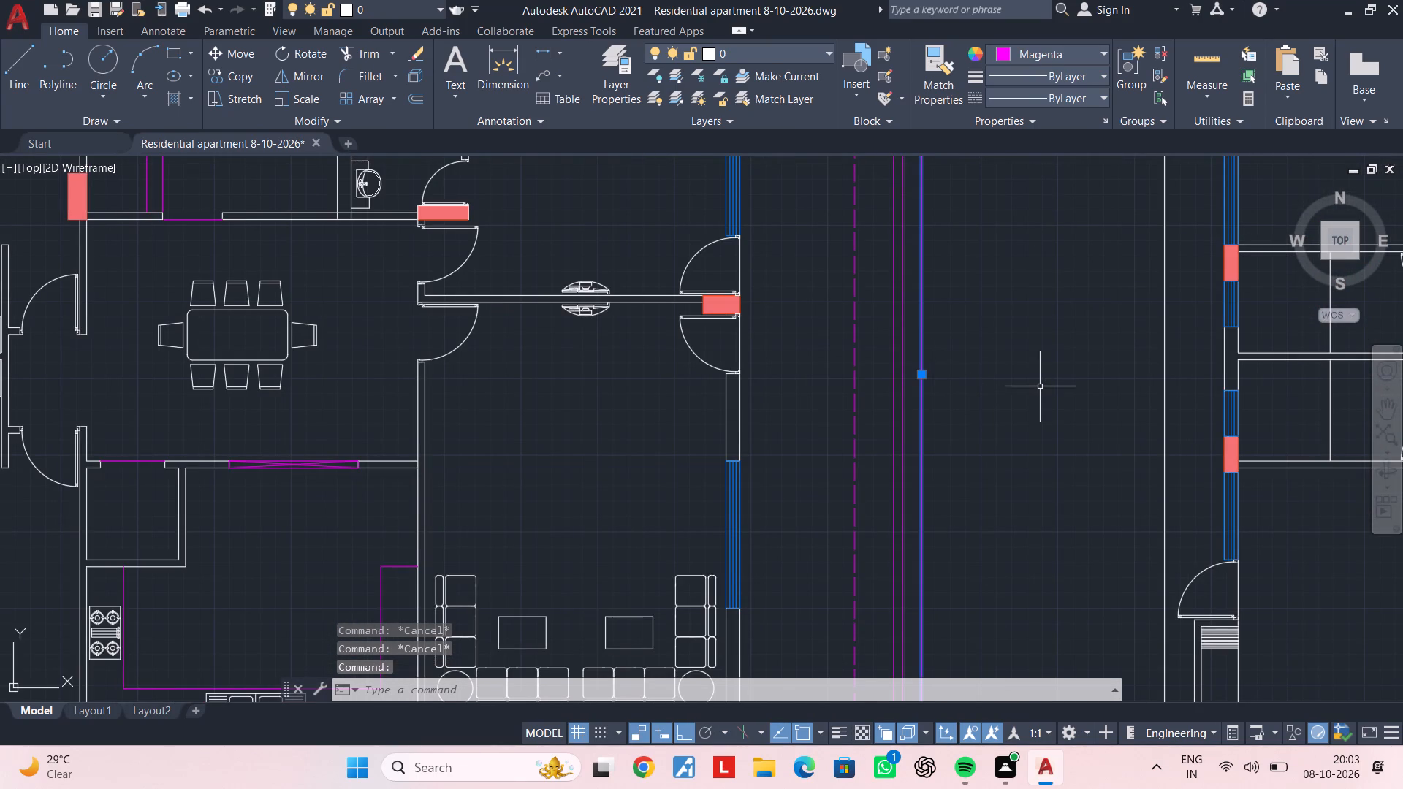
type("of 6\"")
key("Return")
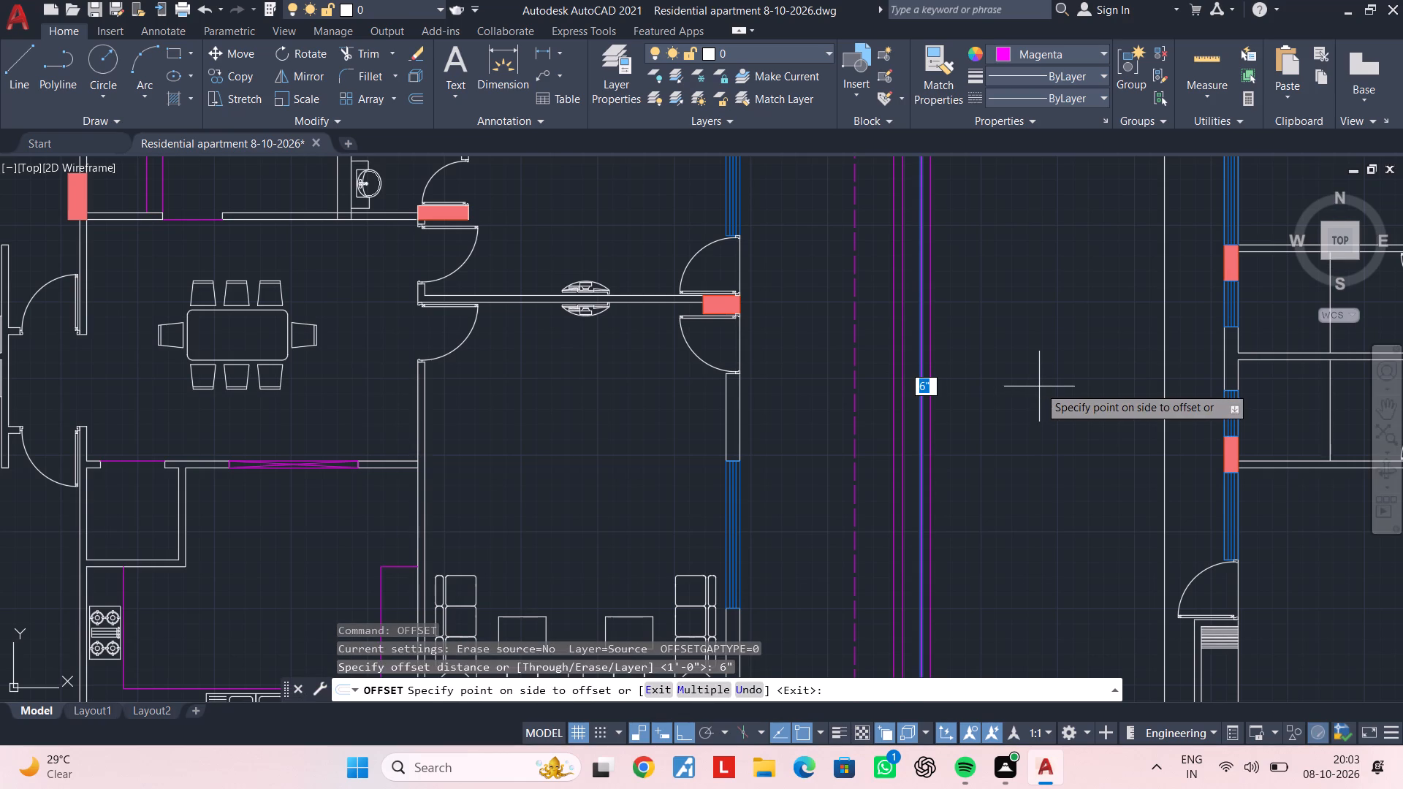
scroll(937, 394, "up", 2)
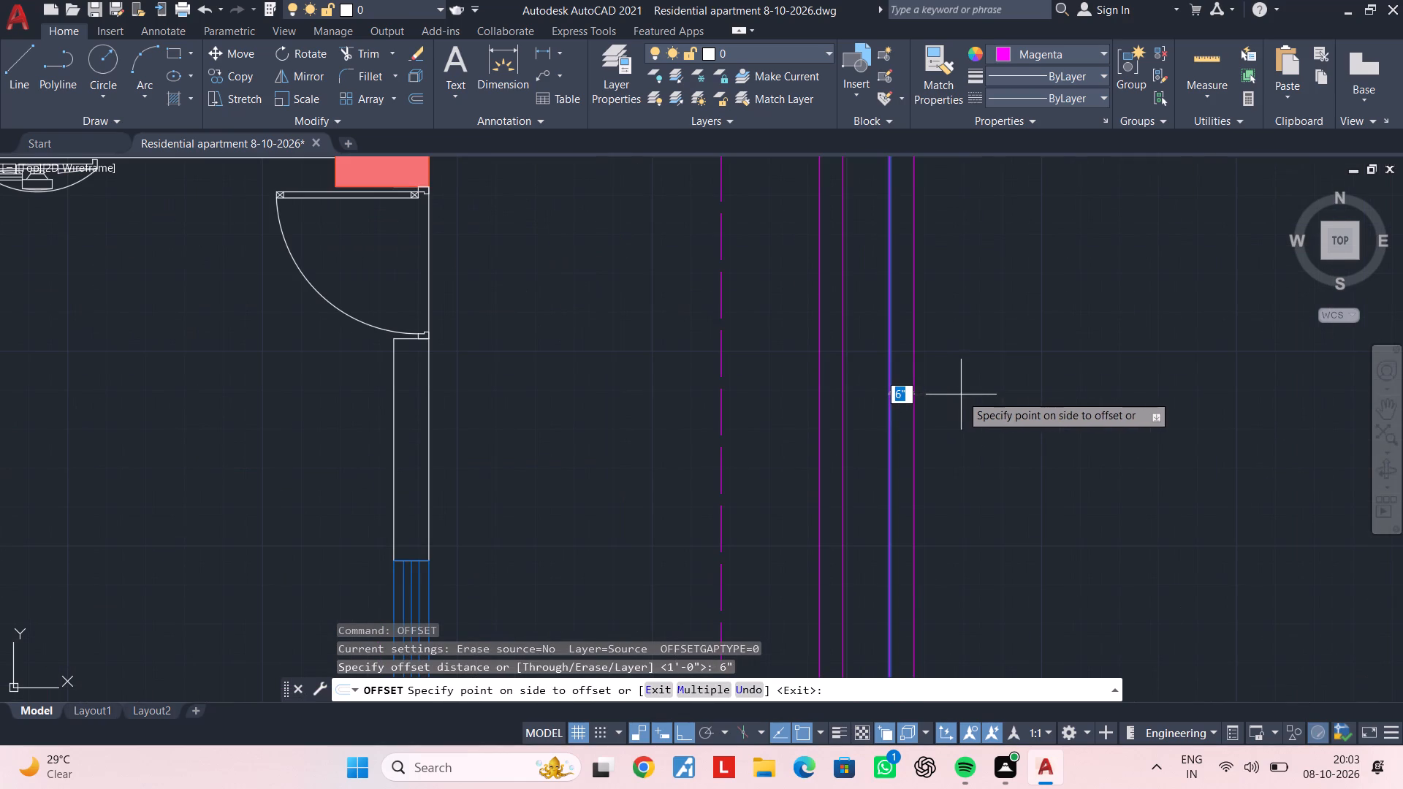
left_click(961, 394)
key("Escape")
key("Escape")
Erase the original east projection line, keeping its 6" offset copy.
left_click(889, 404)
key("Delete")
key("Insert")
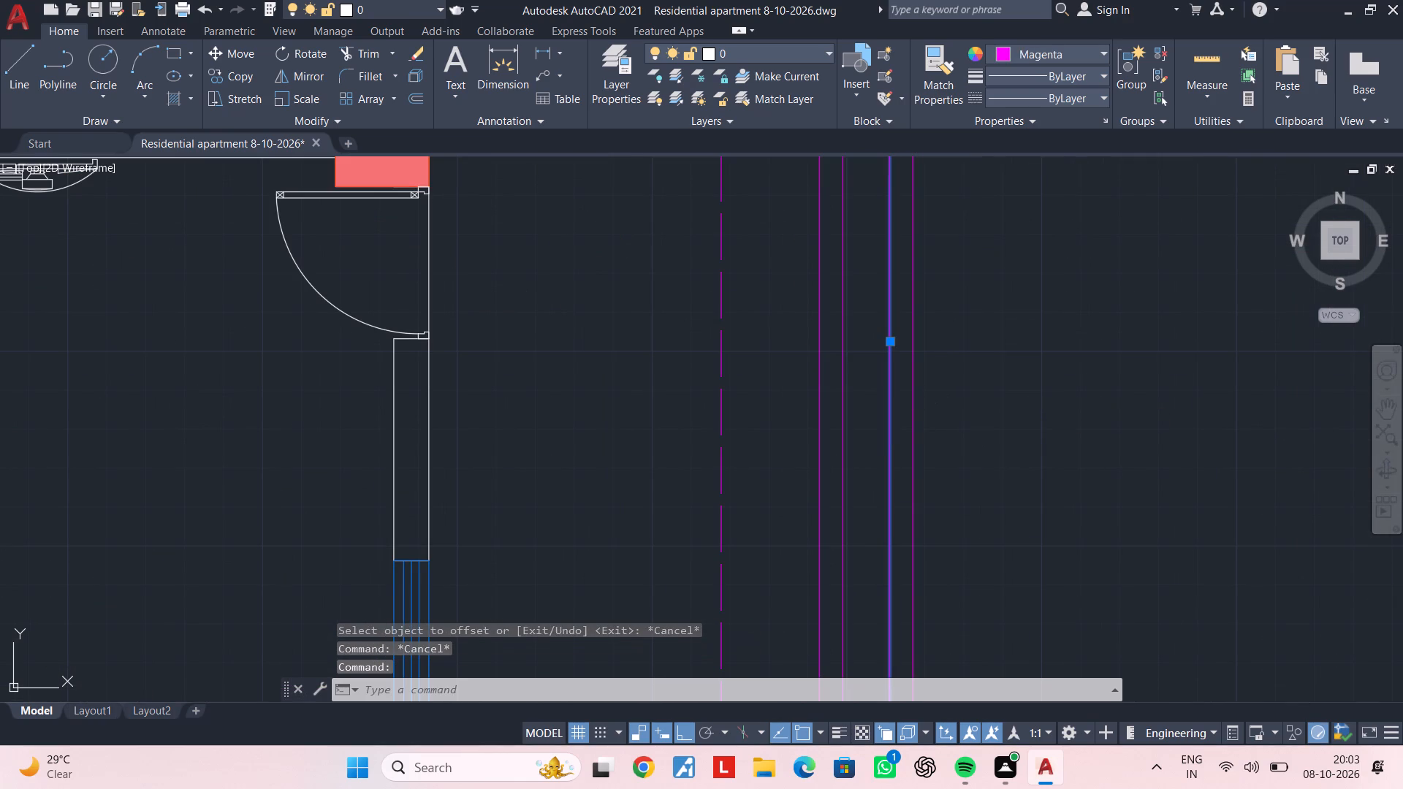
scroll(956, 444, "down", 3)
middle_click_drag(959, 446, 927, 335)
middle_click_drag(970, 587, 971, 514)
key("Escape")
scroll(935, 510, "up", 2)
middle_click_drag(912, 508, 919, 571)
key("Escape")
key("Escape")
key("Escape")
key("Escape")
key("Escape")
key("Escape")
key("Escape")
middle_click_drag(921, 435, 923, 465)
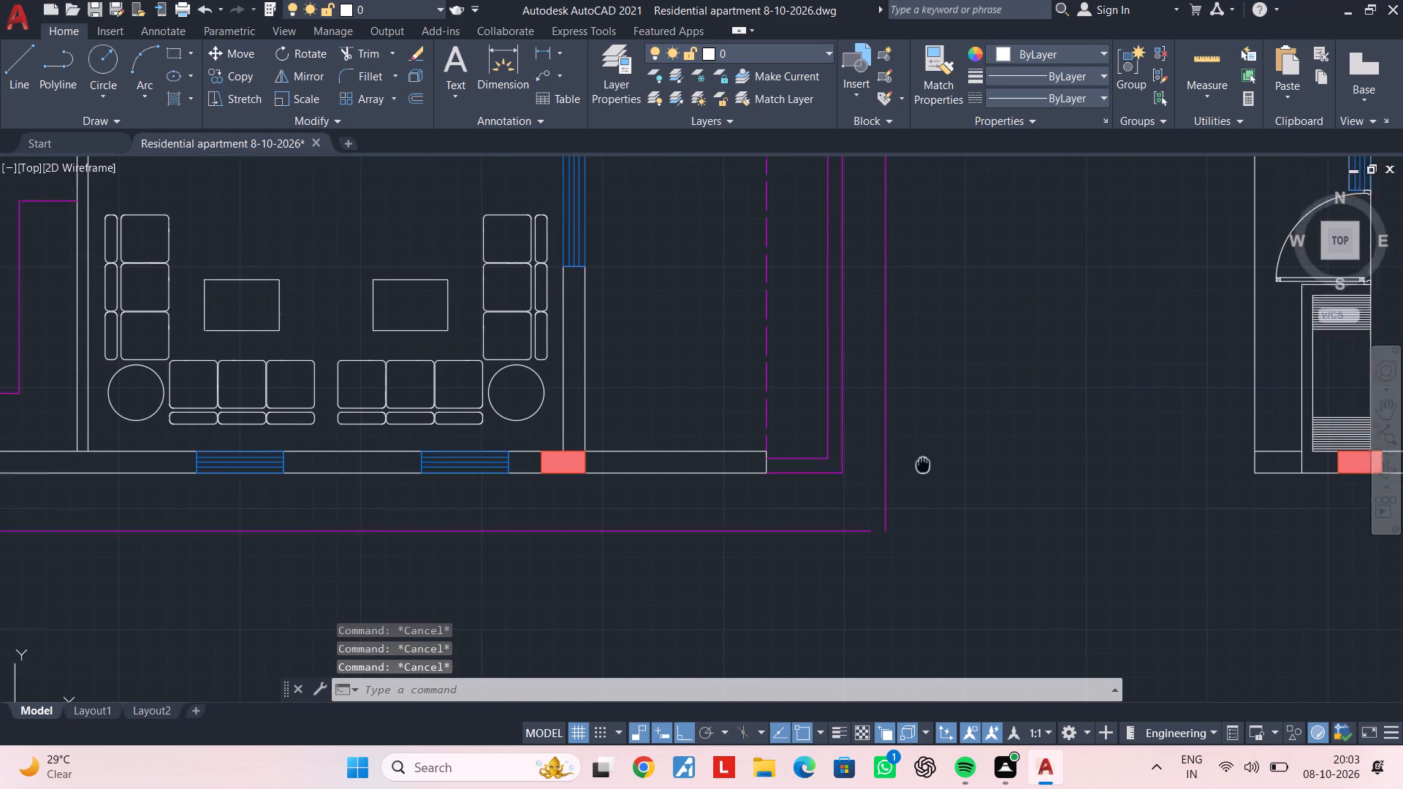
Move the outer east projection line 6" to the east.
middle_click_drag(923, 465, 926, 606)
scroll(921, 571, "down", 2)
middle_click_drag(938, 515, 954, 590)
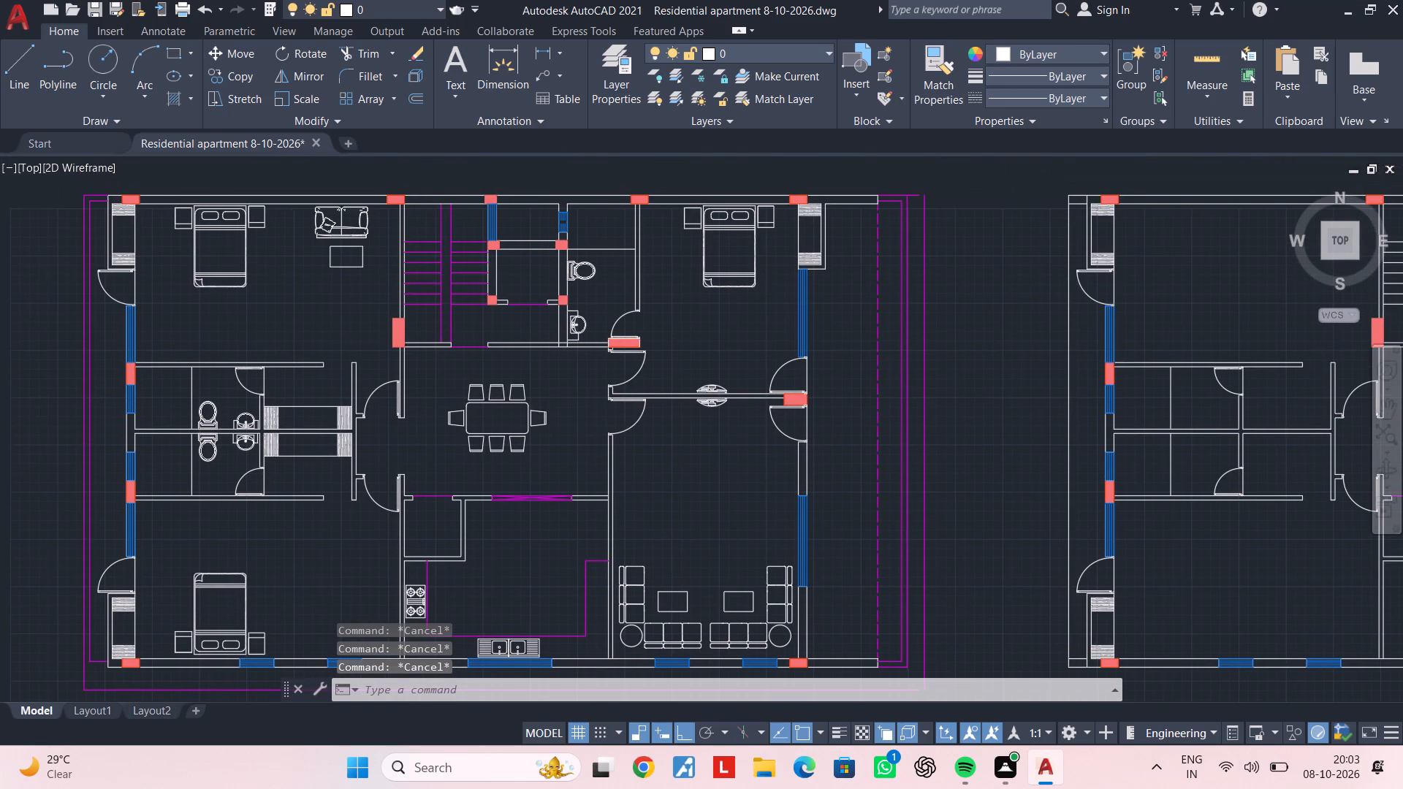
scroll(954, 590, "down", 1)
scroll(943, 544, "up", 3)
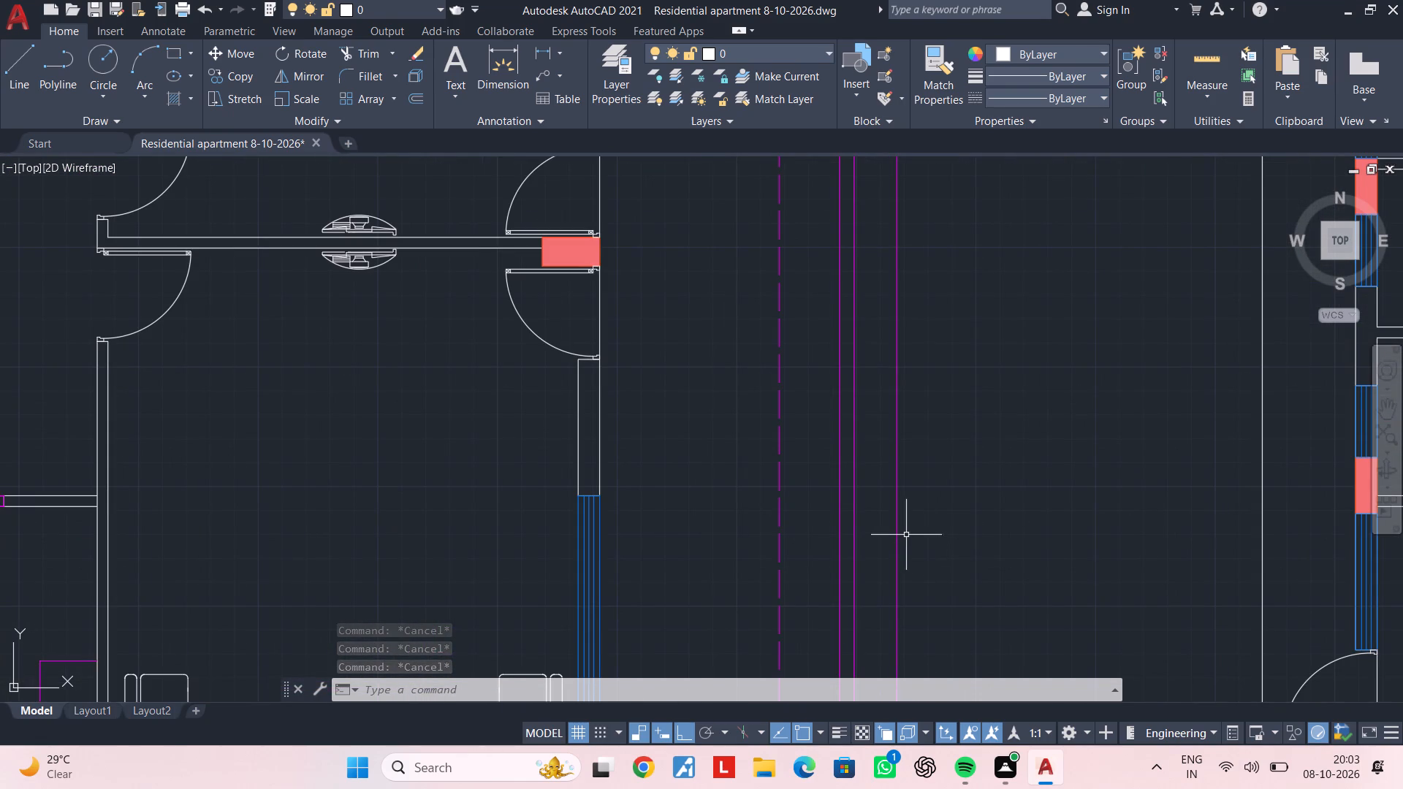
left_click(897, 530)
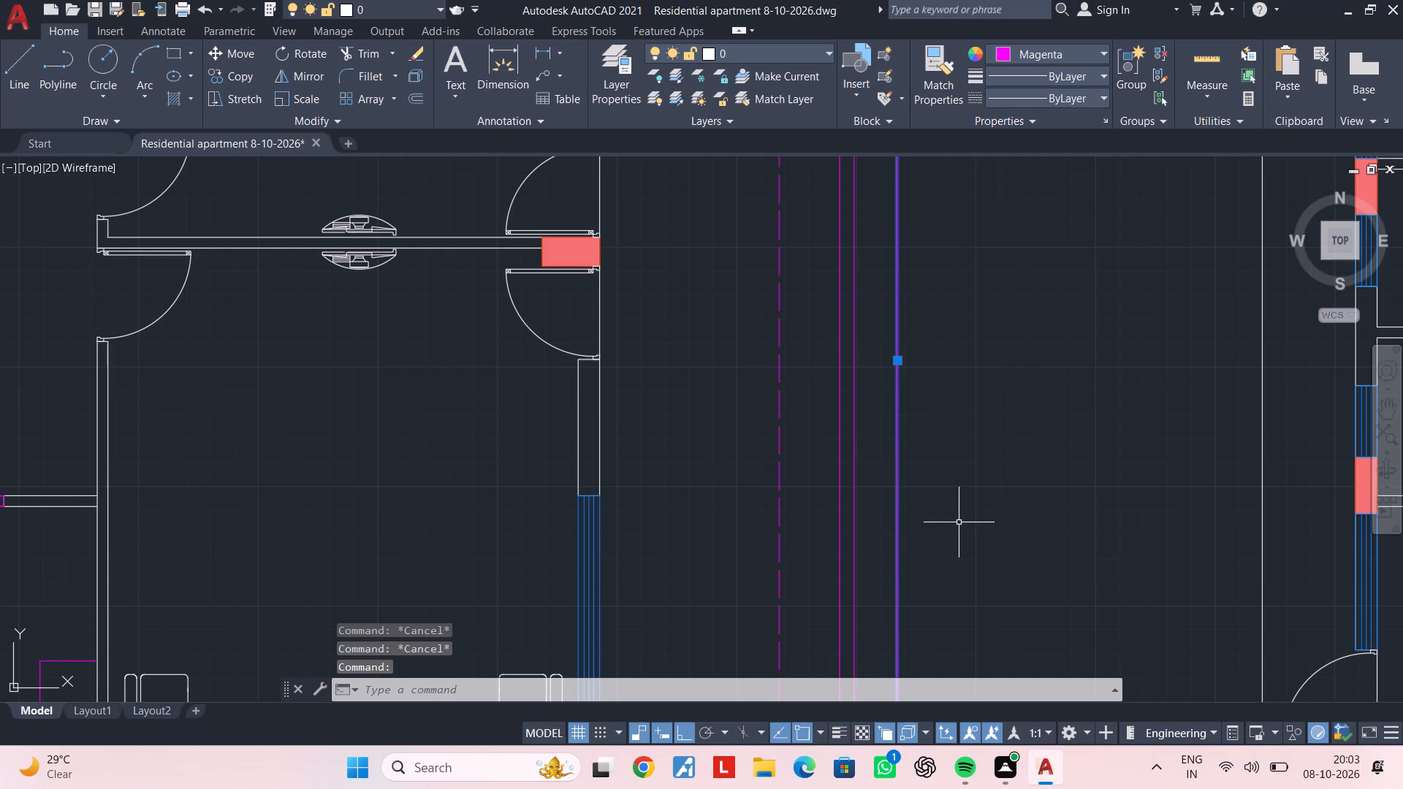
type("m")
key("space")
left_click(962, 522)
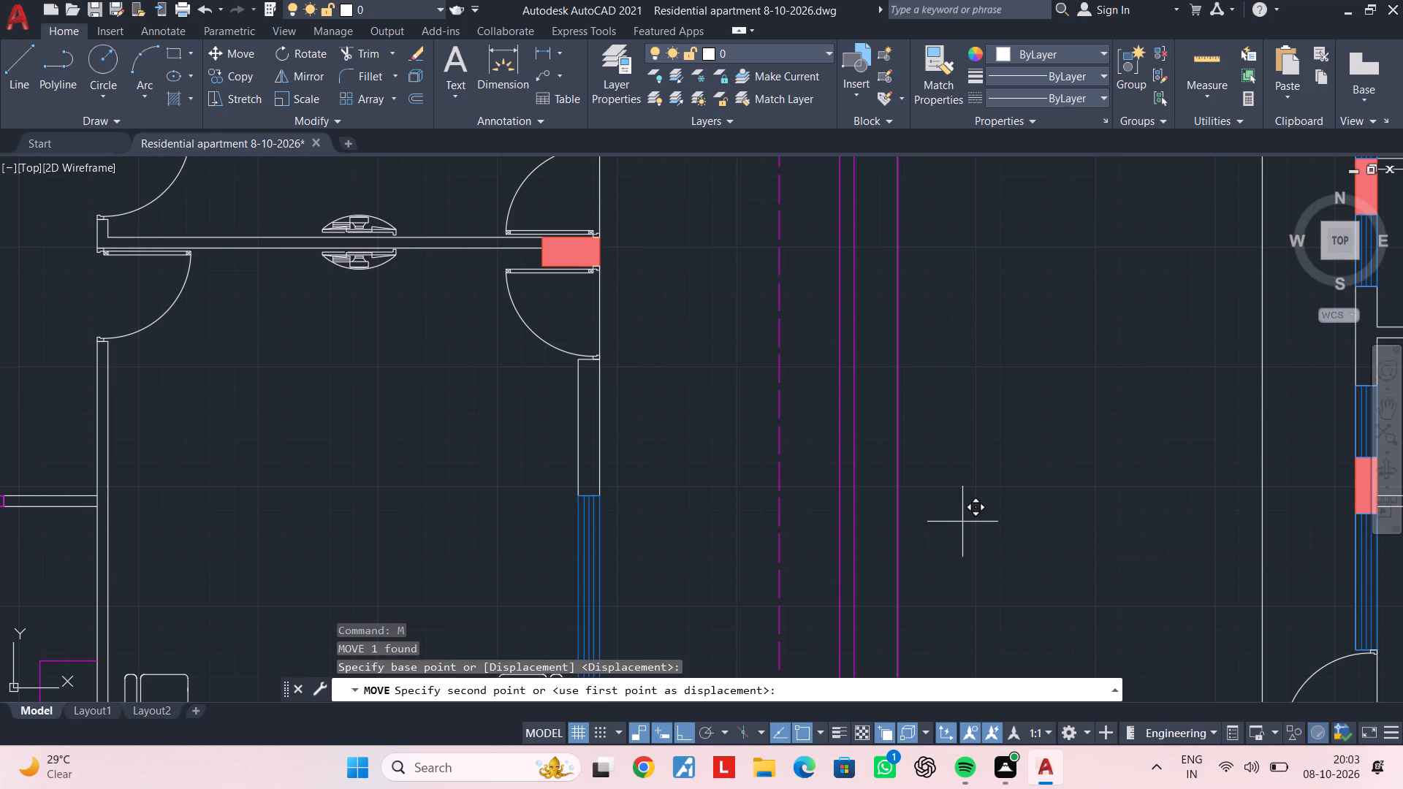
type("6\"")
key("Return")
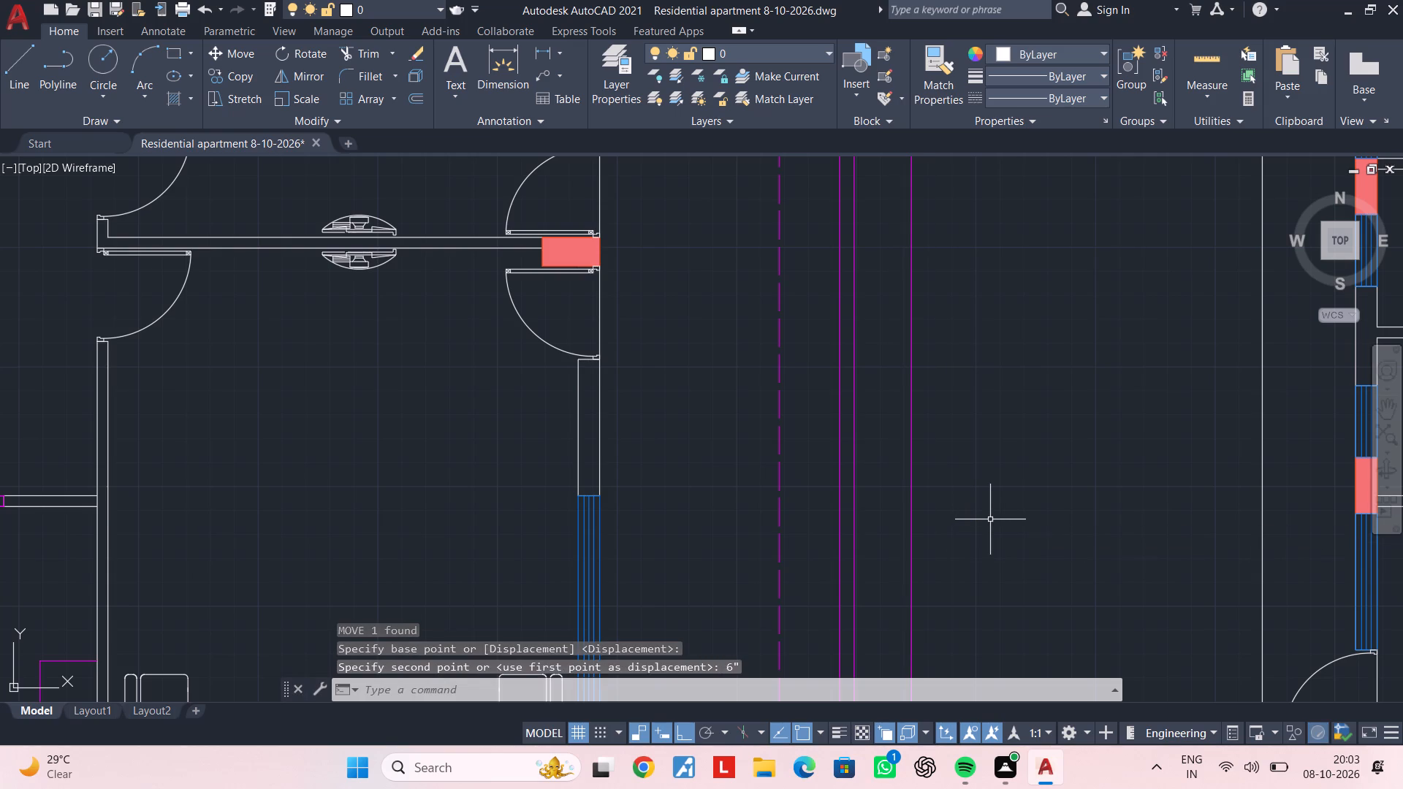
key("Escape")
Fillet the south and outer east projection lines into a sharp corner at the plan's southeast.
scroll(1011, 527, "down", 3)
middle_click_drag(1006, 517, 993, 334)
key("Escape")
key("Escape")
type("f")
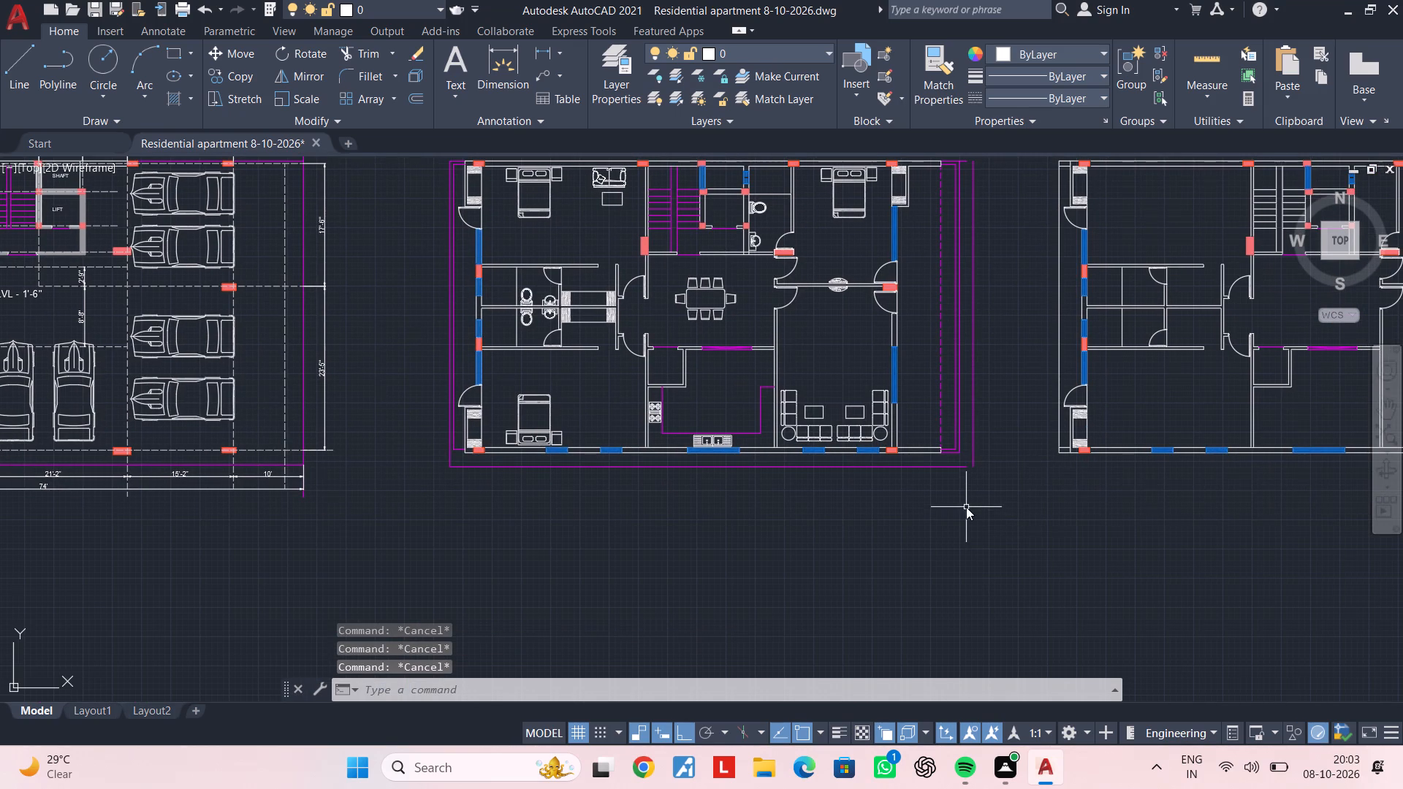
key("space")
scroll(946, 464, "up", 2)
left_click(957, 473)
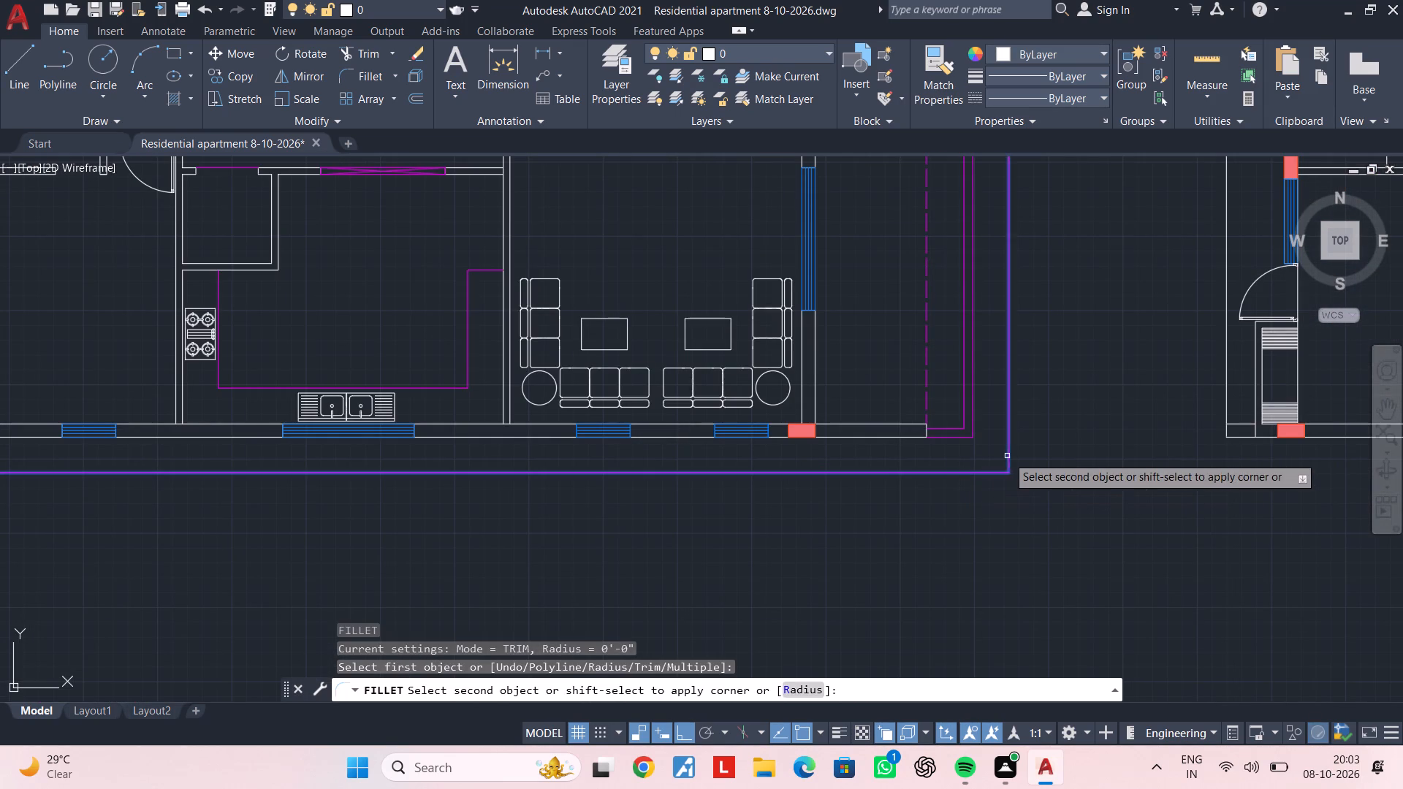
left_click(1007, 456)
key("Escape")
Fillet the short north projection line and the outer east projection line into a sharp northeast corner.
scroll(1042, 441, "down", 3)
middle_click_drag(1063, 326, 1010, 517)
scroll(978, 429, "up", 3)
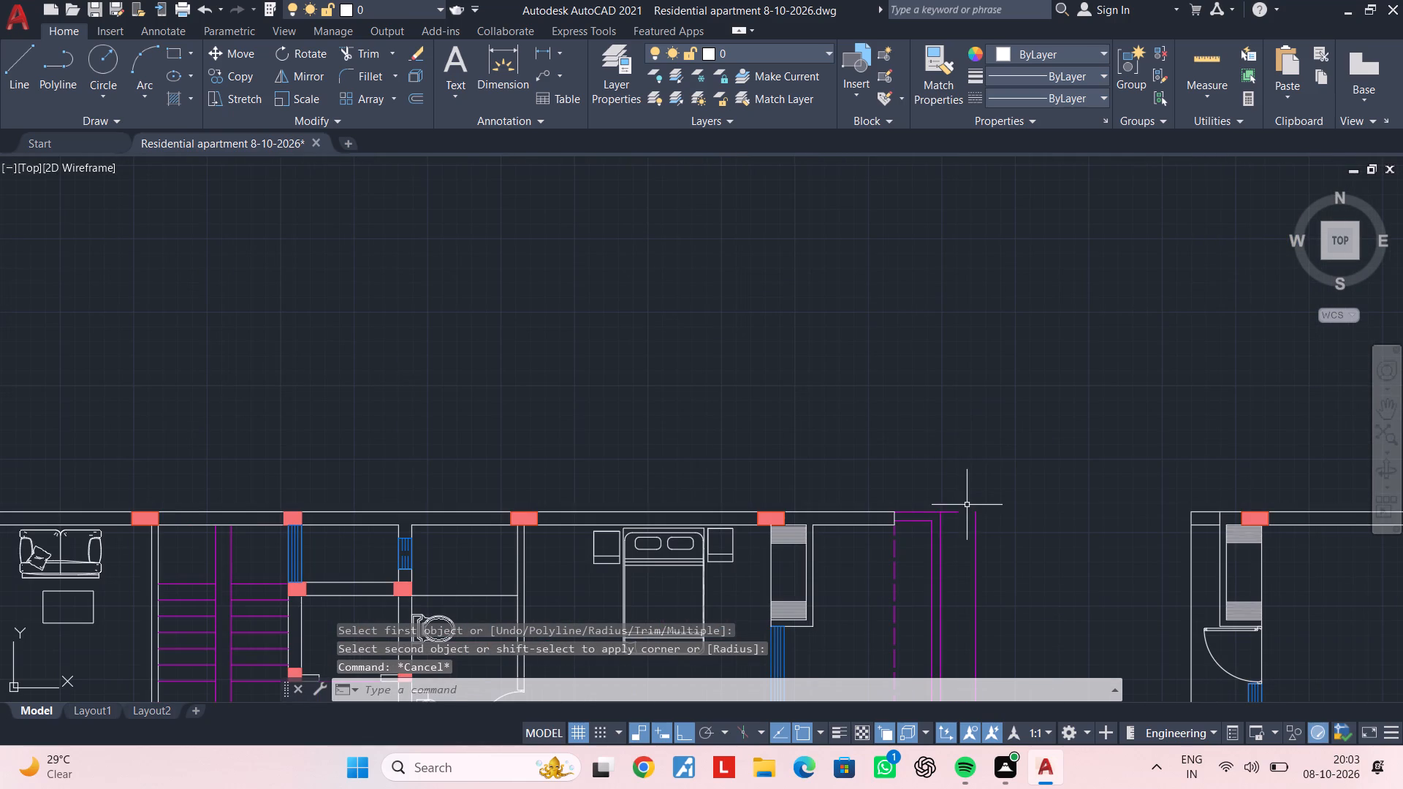
key("space")
scroll(967, 509, "up", 2)
left_click(912, 517)
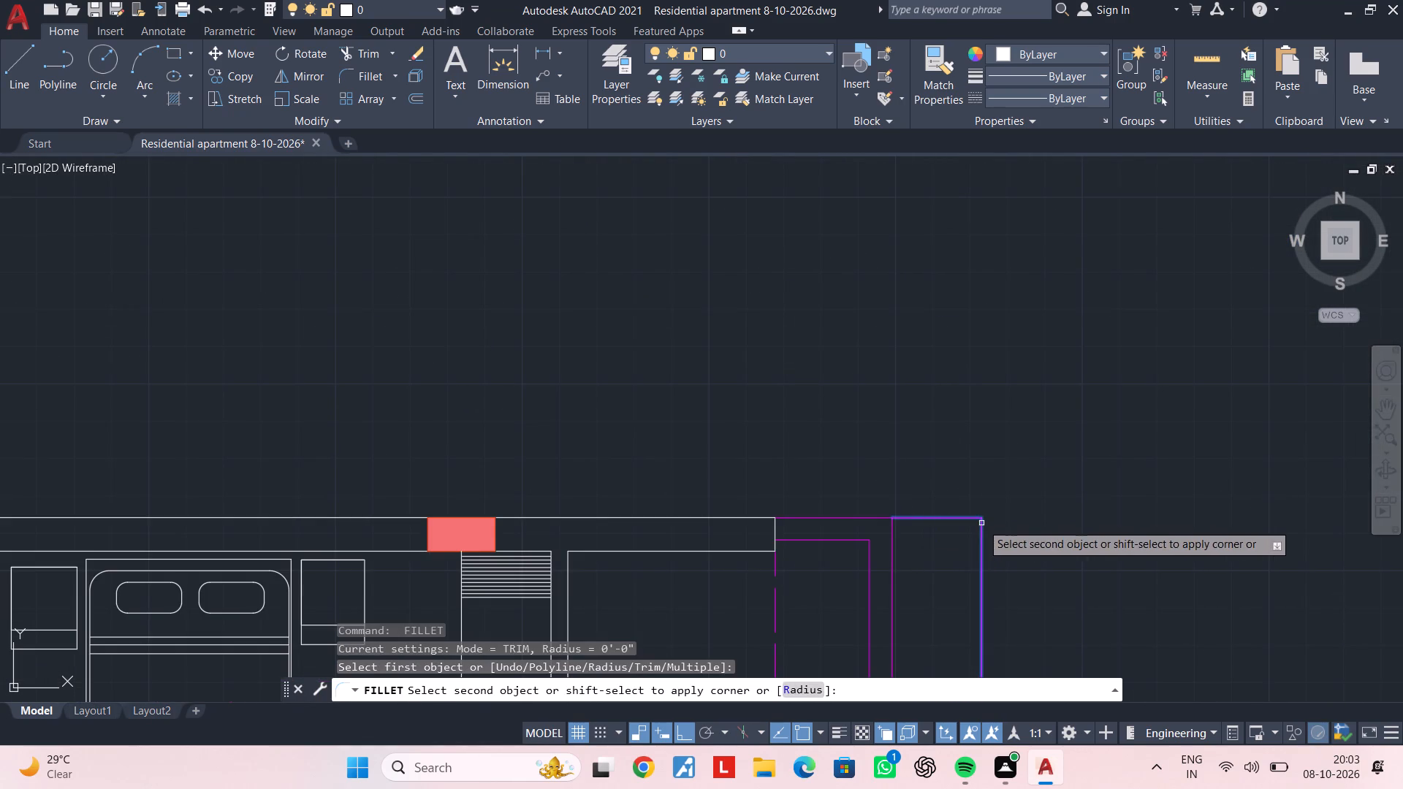
left_click(981, 523)
key("Escape")
Save the drawing.
scroll(1022, 536, "down", 3)
middle_click_drag(1024, 541, 986, 346)
key("Escape")
middle_click_drag(909, 520, 965, 455)
key("Escape")
middle_click_drag(867, 518, 973, 454)
middle_click_drag(812, 544, 889, 457)
key("Escape")
key("Escape")
key("Escape")
key("Escape")
key("ctrl+s")
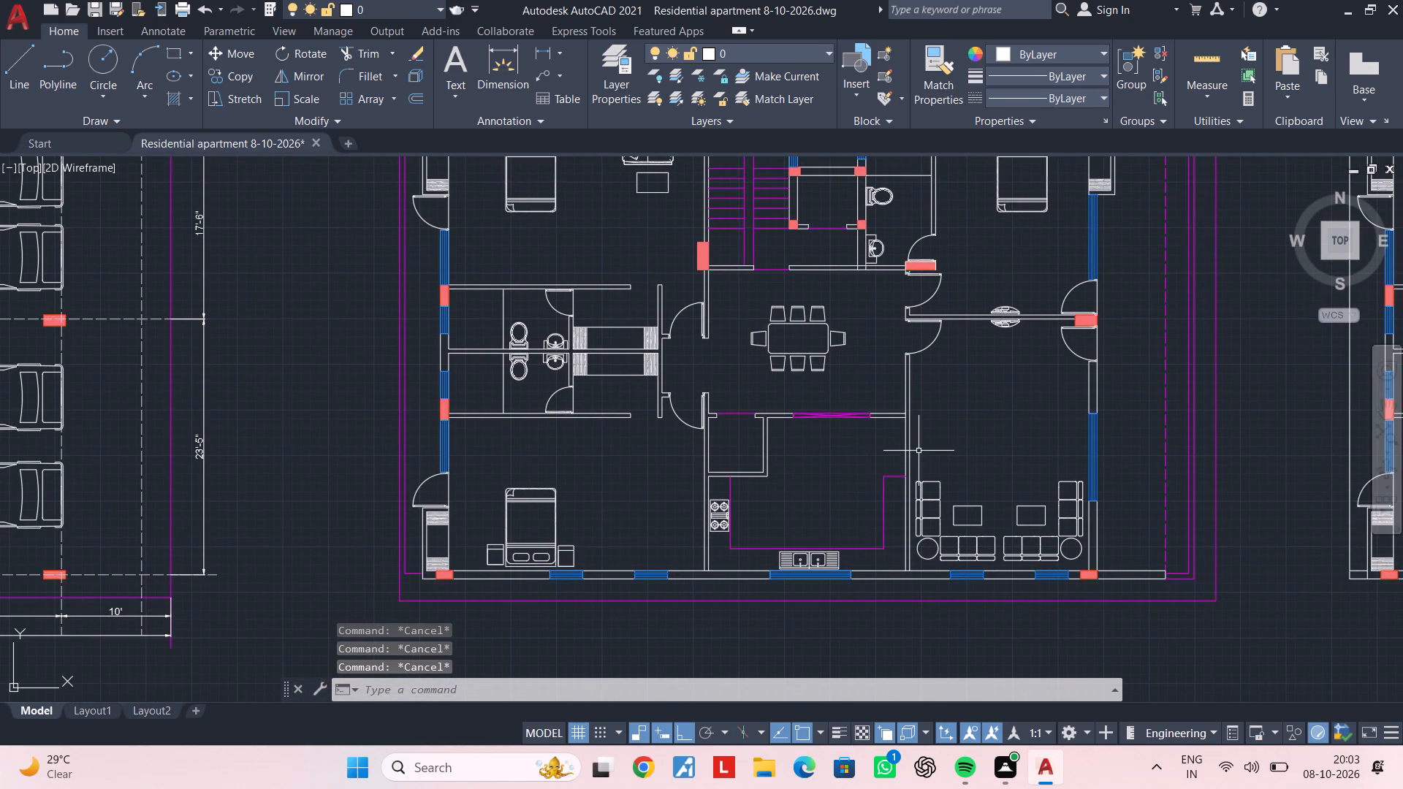
key("ctrl+s")
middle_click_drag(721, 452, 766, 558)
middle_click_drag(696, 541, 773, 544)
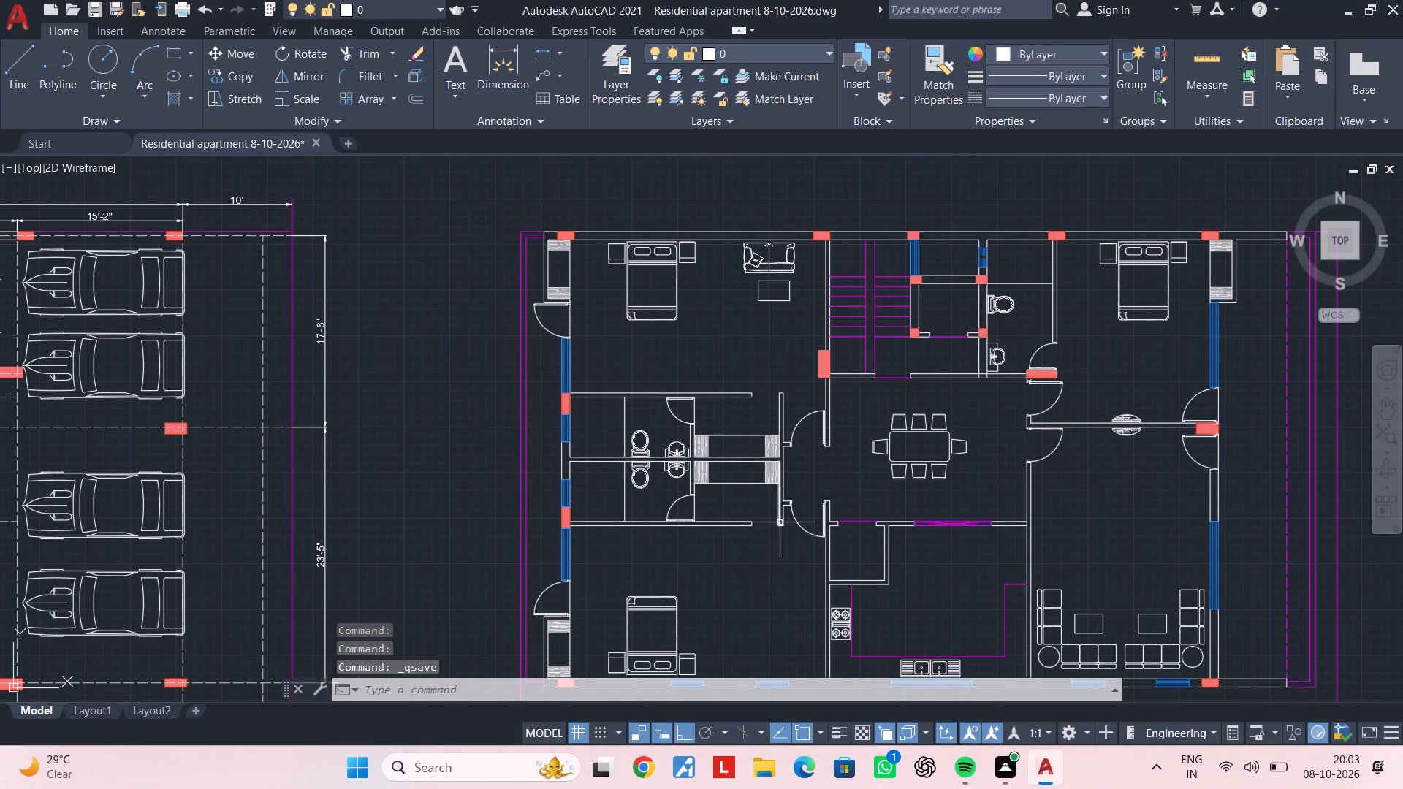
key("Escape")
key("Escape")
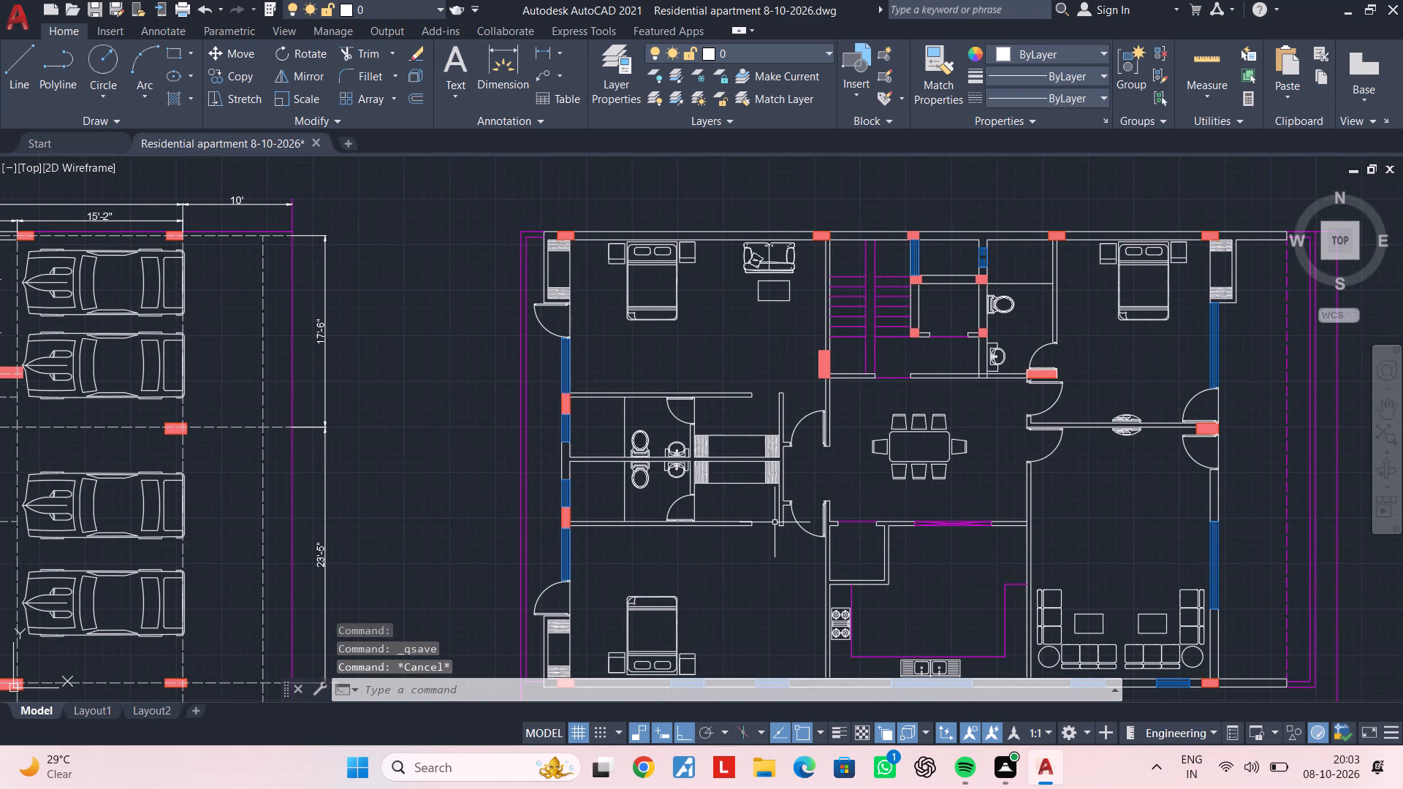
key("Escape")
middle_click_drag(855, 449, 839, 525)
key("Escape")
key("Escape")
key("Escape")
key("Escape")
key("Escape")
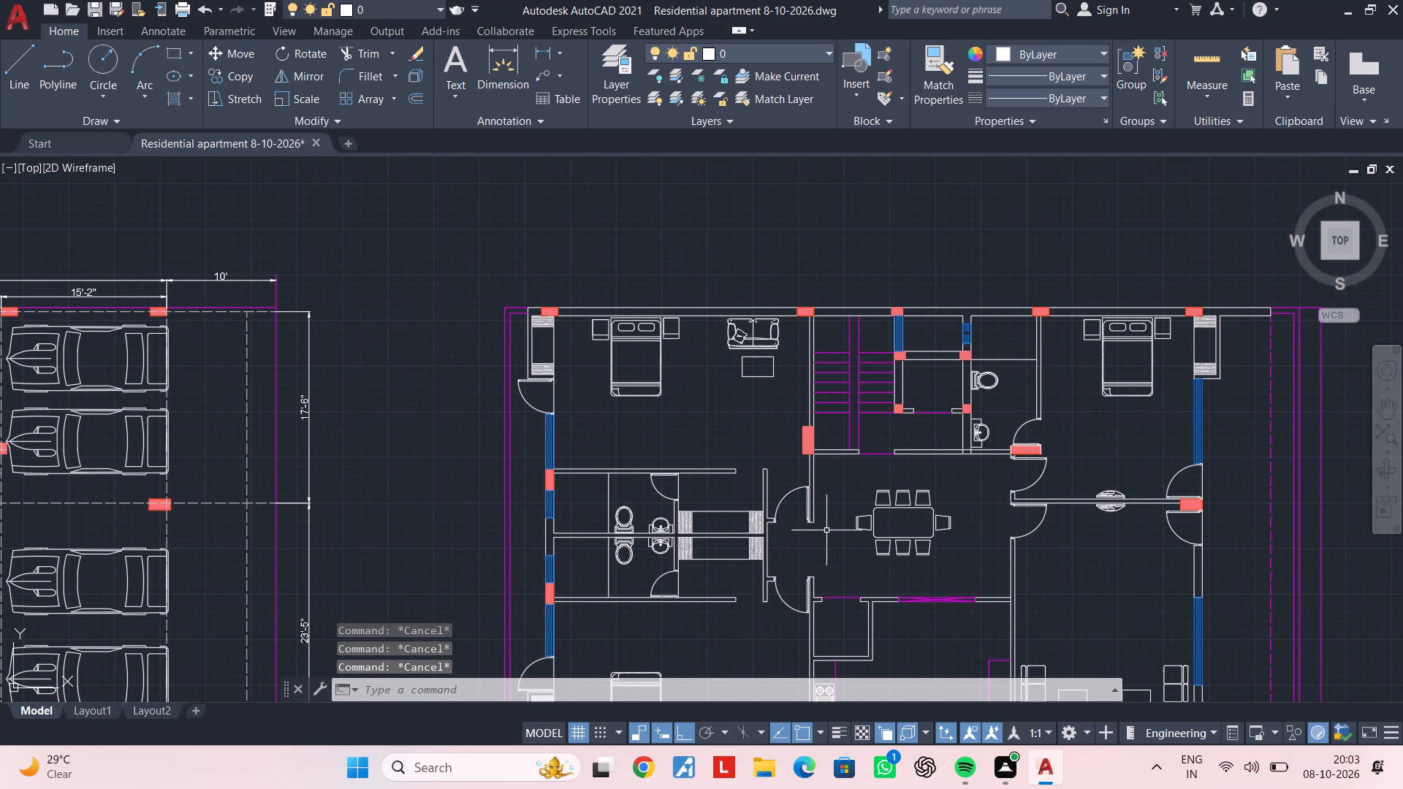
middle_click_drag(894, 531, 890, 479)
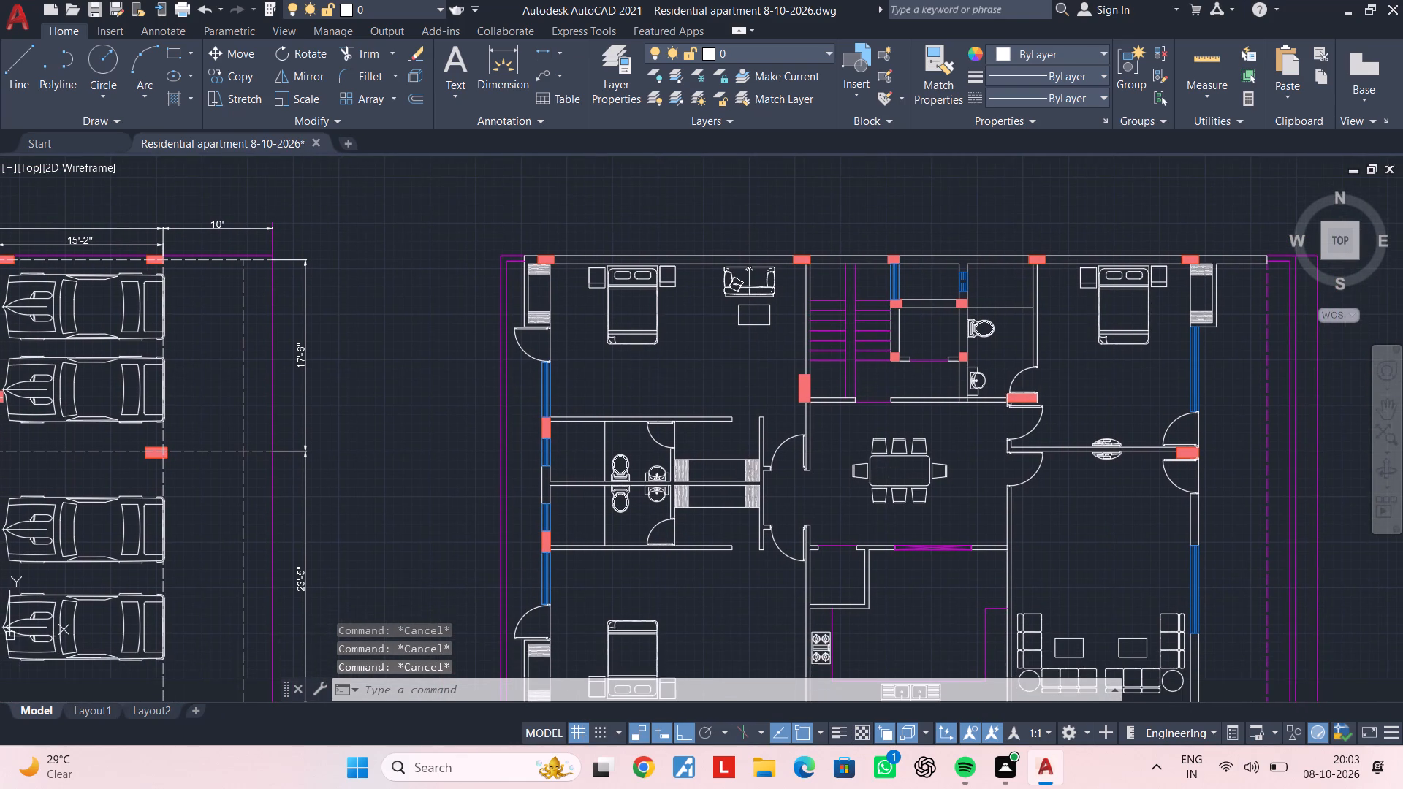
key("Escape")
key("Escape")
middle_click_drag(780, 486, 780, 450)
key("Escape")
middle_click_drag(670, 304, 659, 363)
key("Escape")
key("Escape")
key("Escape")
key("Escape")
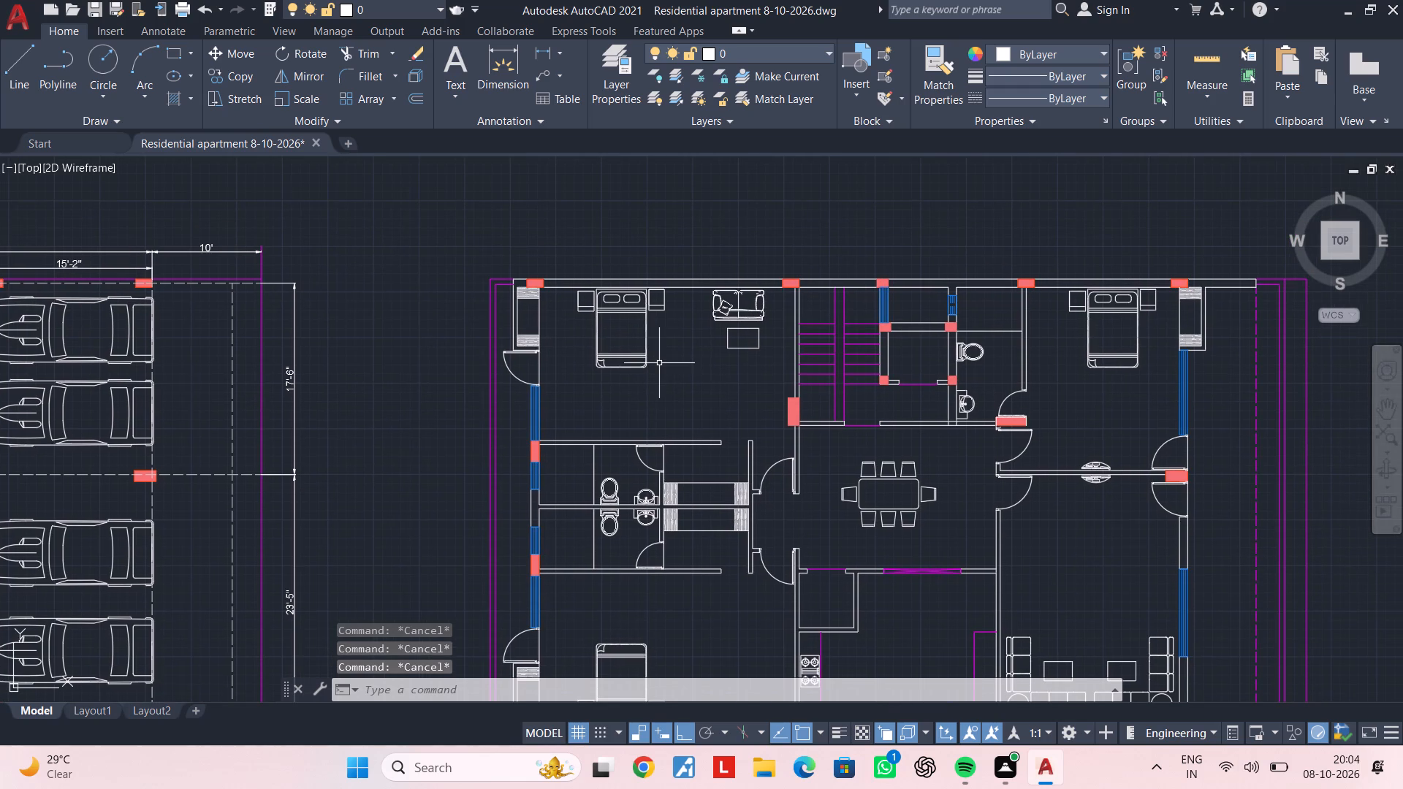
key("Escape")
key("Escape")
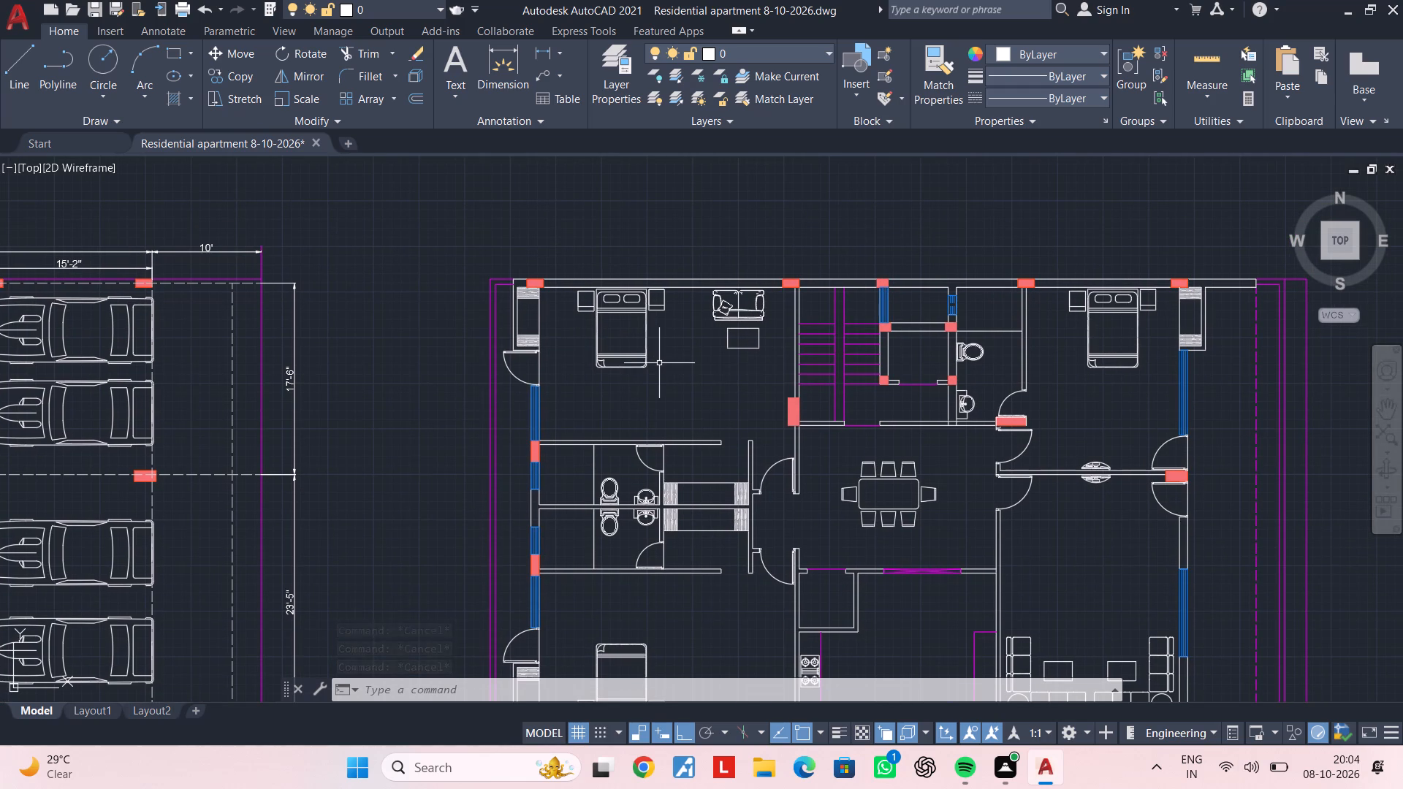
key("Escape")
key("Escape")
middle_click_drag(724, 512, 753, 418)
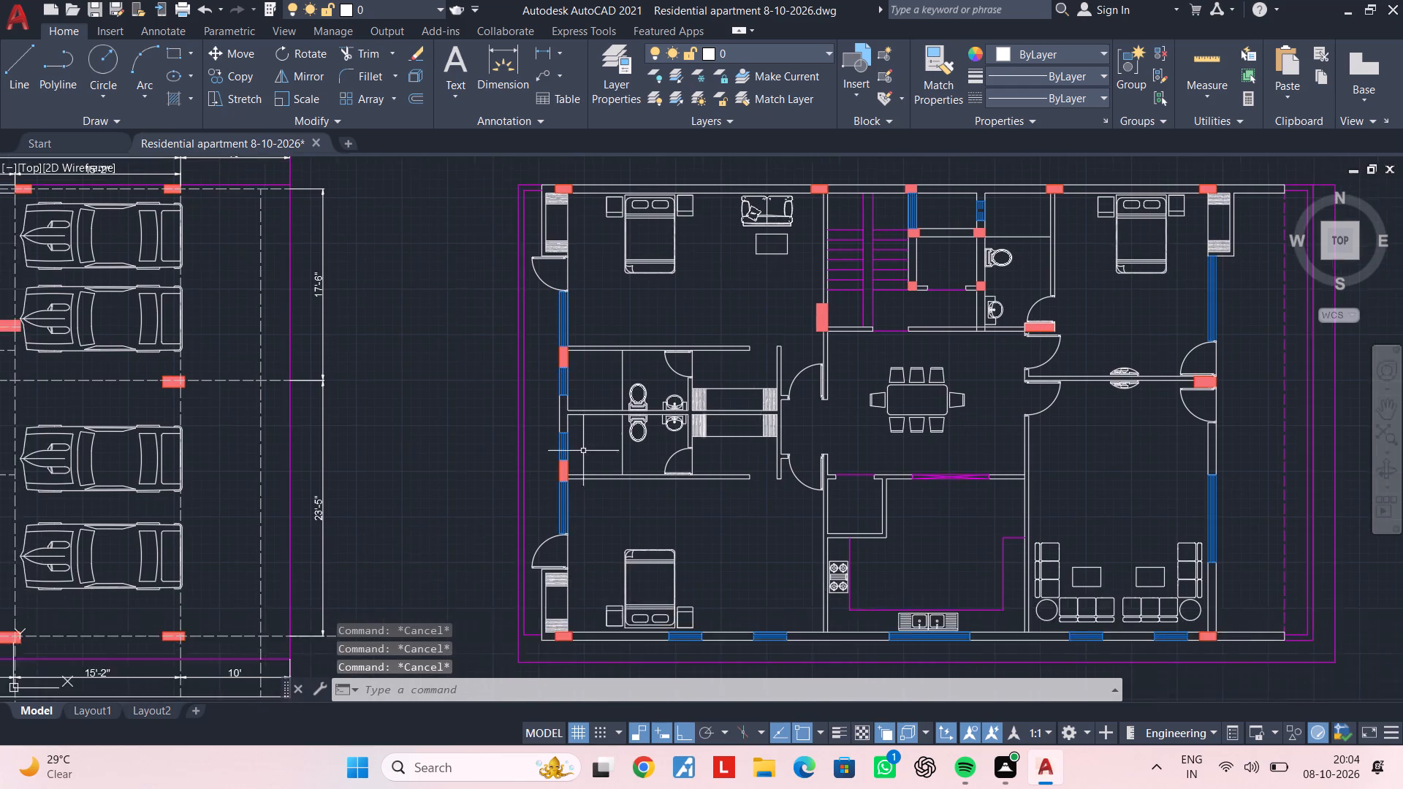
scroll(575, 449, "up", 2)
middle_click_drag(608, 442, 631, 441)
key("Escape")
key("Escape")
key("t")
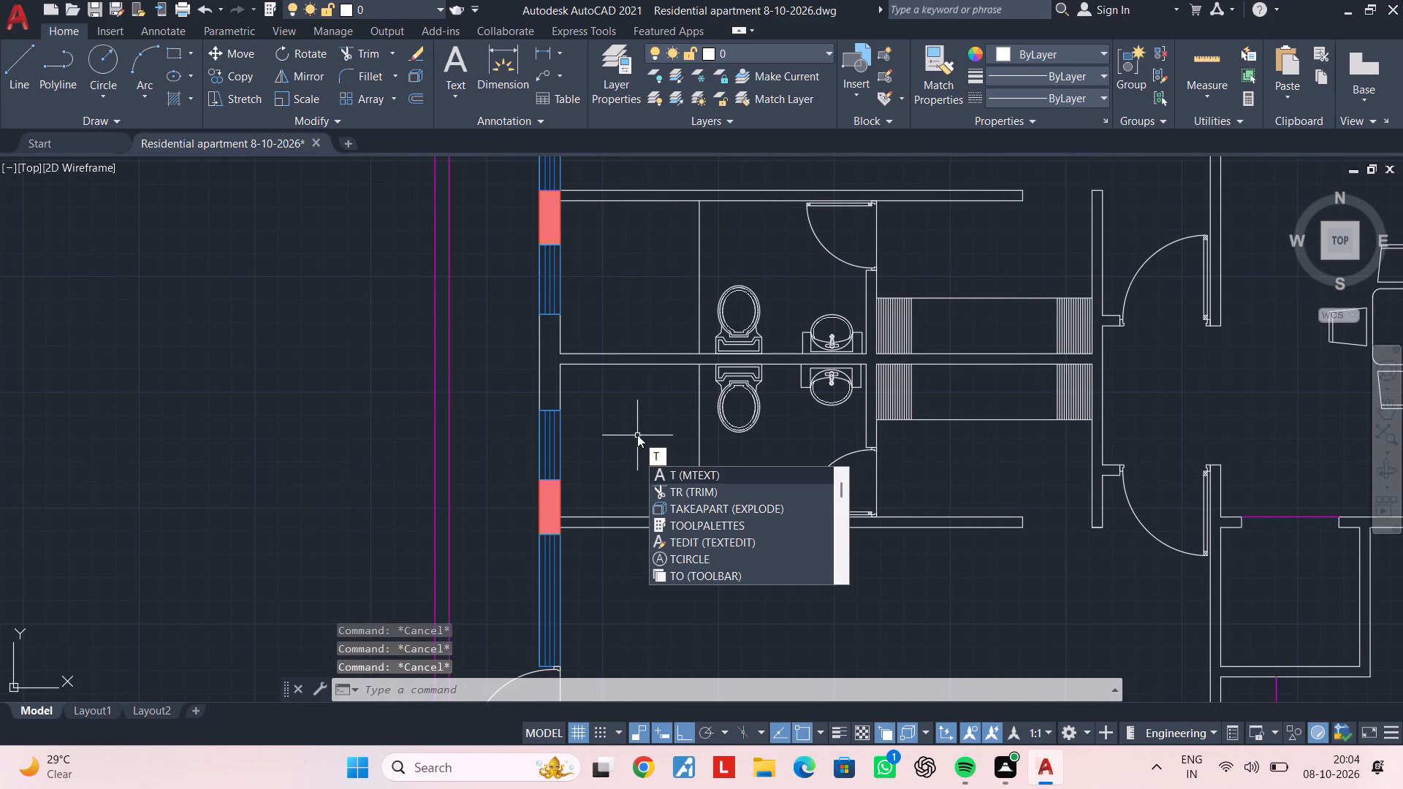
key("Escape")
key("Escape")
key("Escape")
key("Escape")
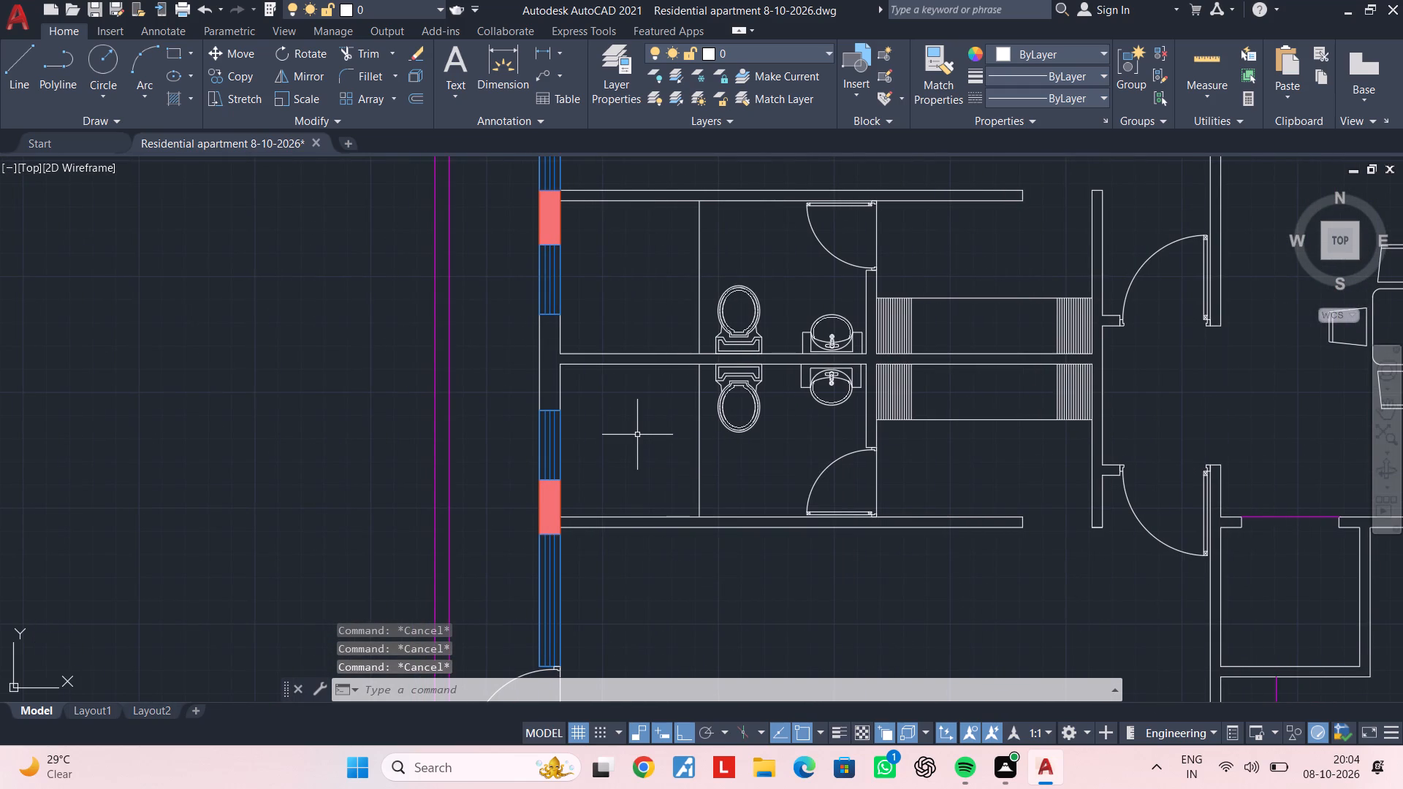
Browse the DesignCenter sample folders for bathroom fixtures, checking Dynamic Blocks and the Home - Space Planner blocks.
type("adc")
key("space")
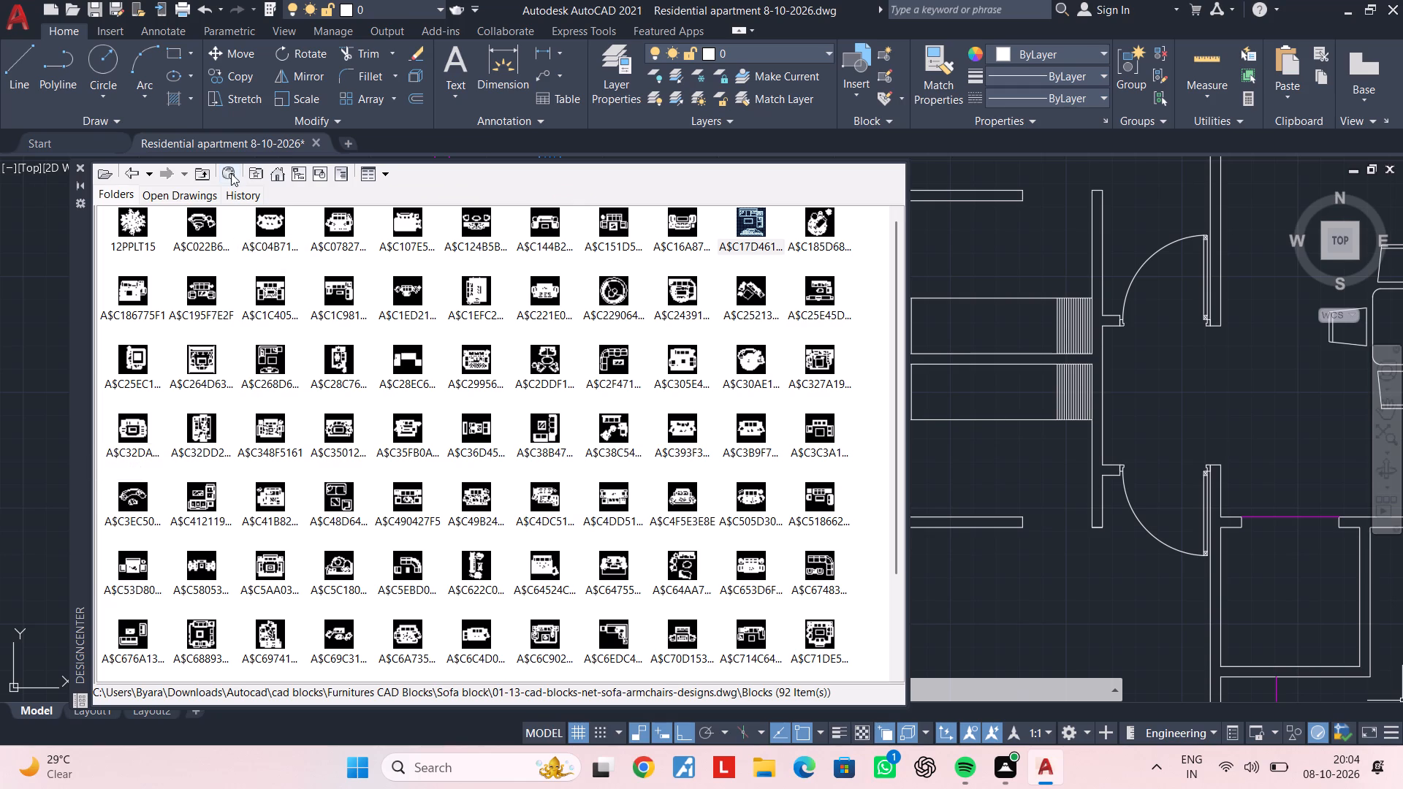
left_click(278, 170)
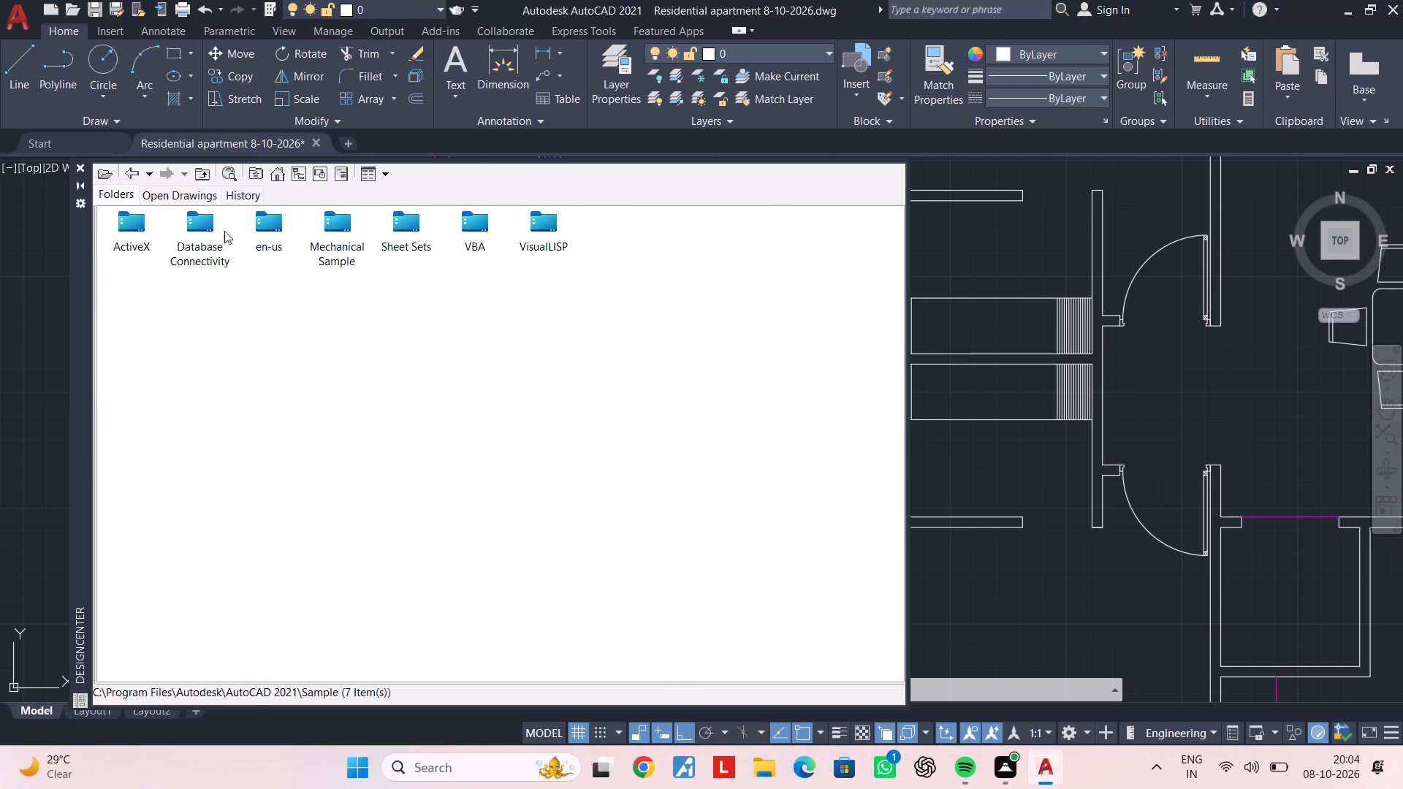
double_click(277, 230)
left_click(213, 226)
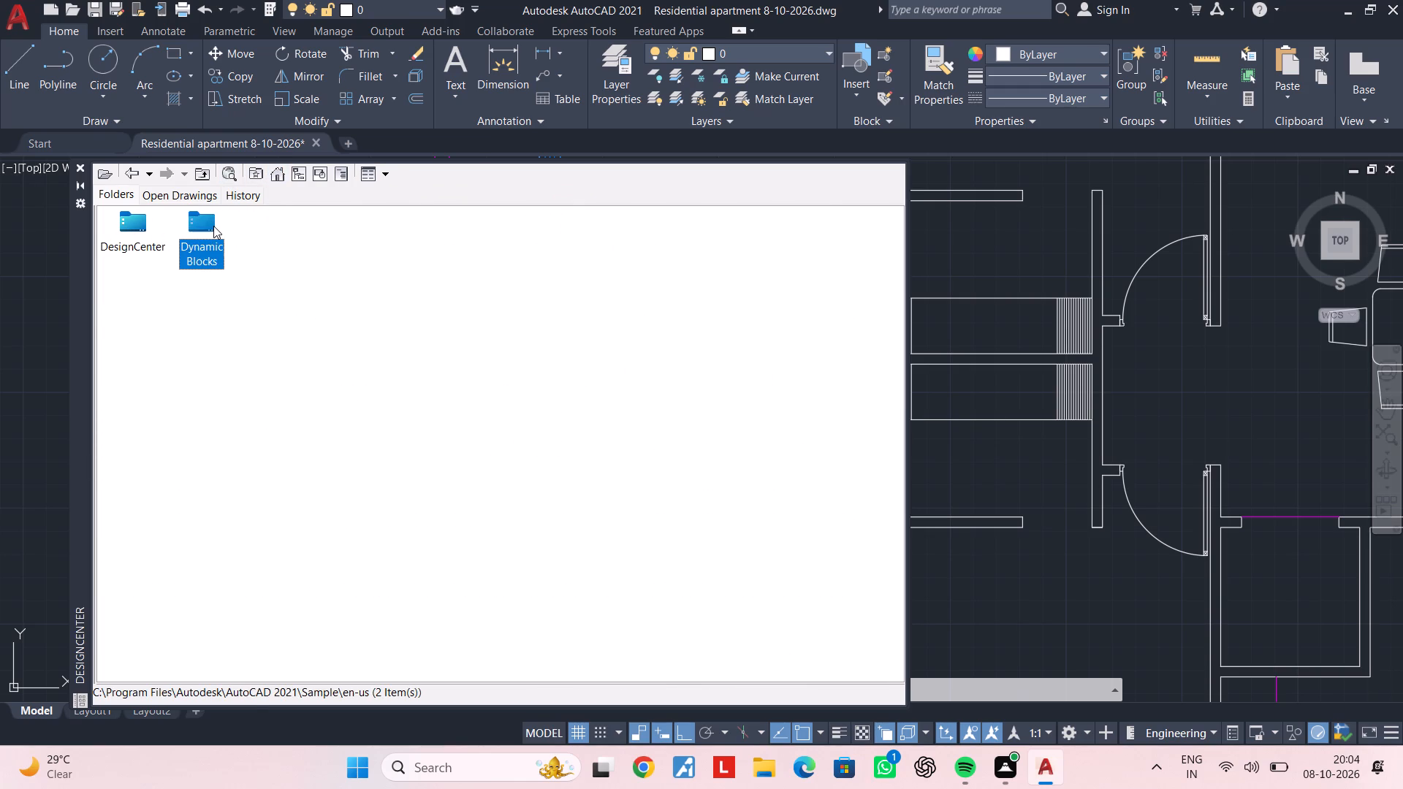
double_click(213, 226)
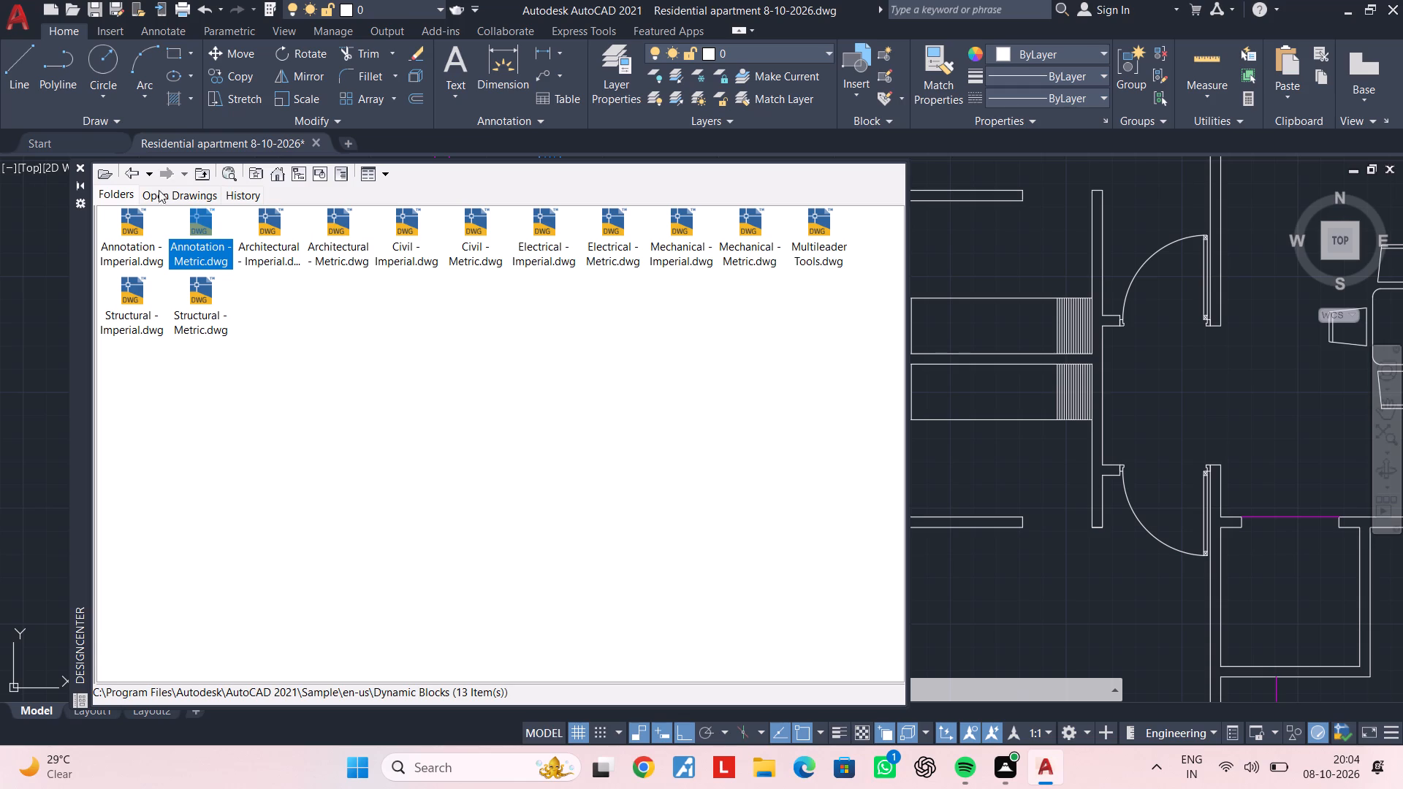
left_click(129, 175)
double_click(129, 232)
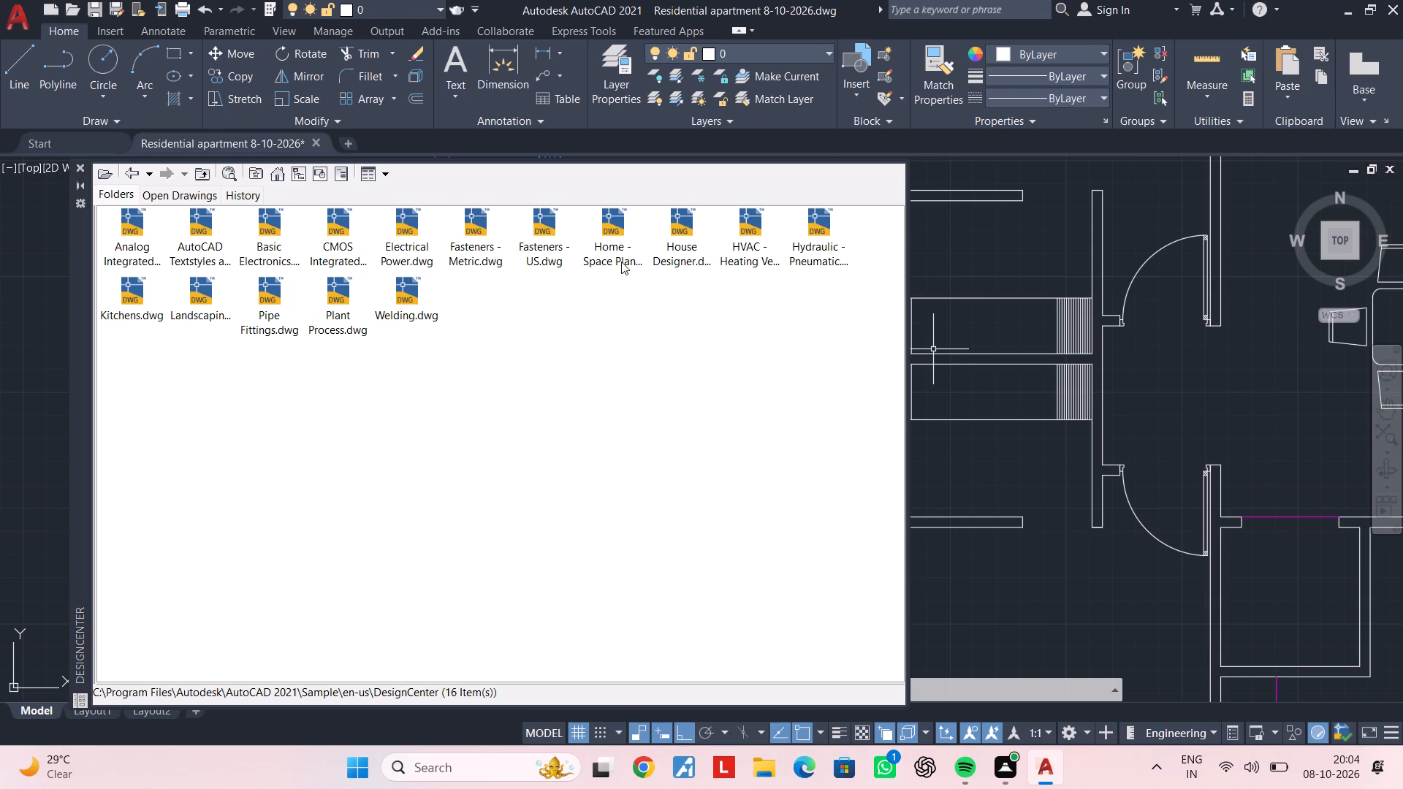
triple_click(614, 240)
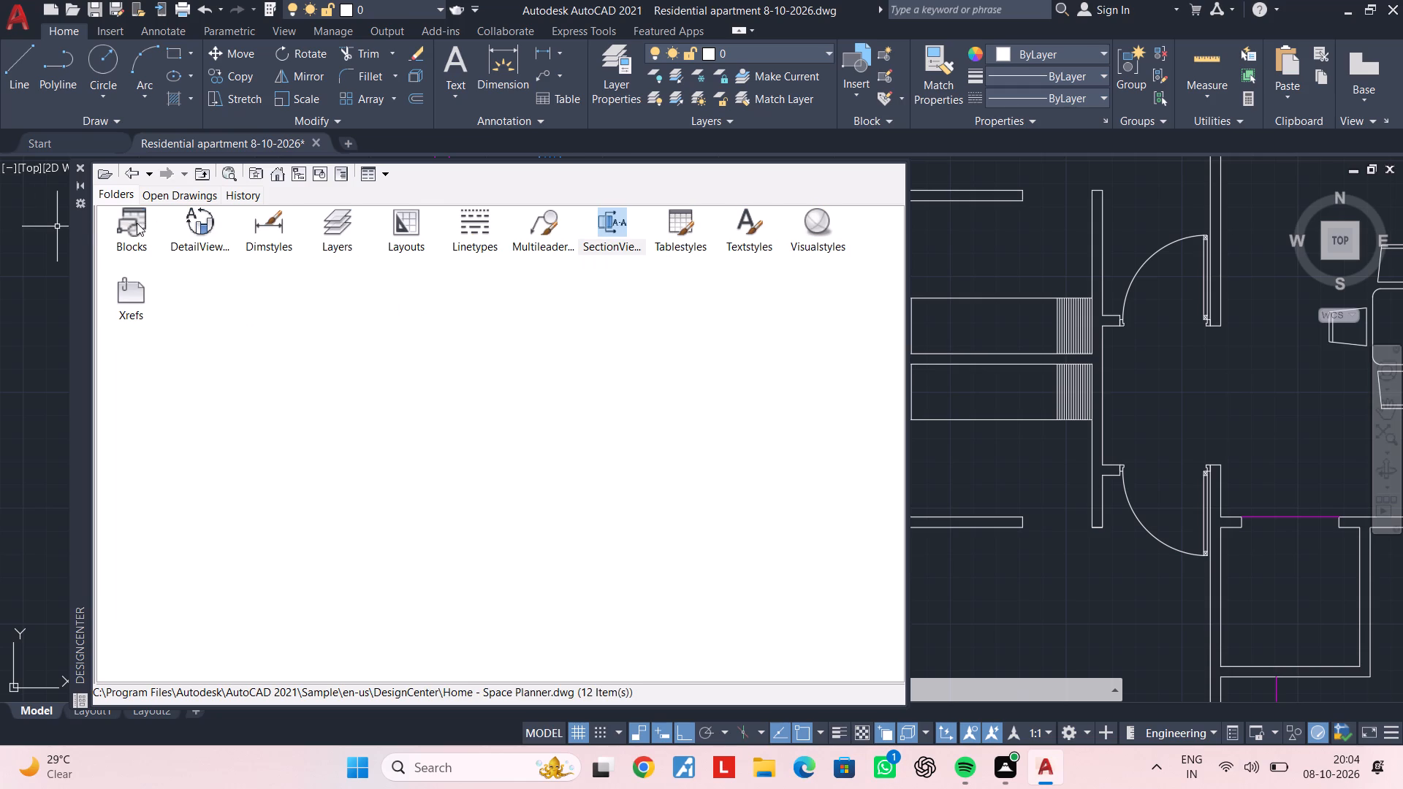
double_click(129, 223)
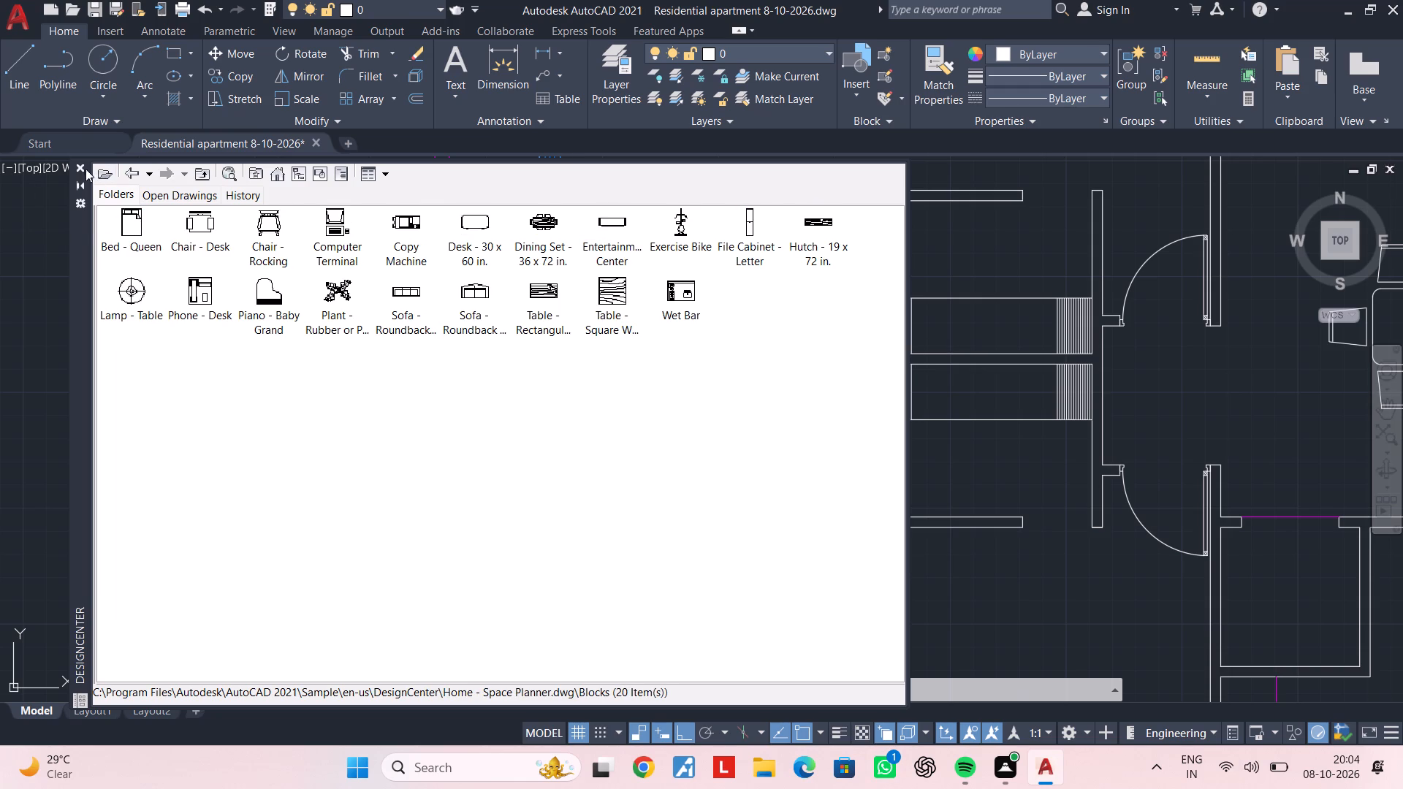
Insert the Faucet - Bathroom front block from House Designer.dwg over the bathroom and wardrobe area.
left_click(129, 173)
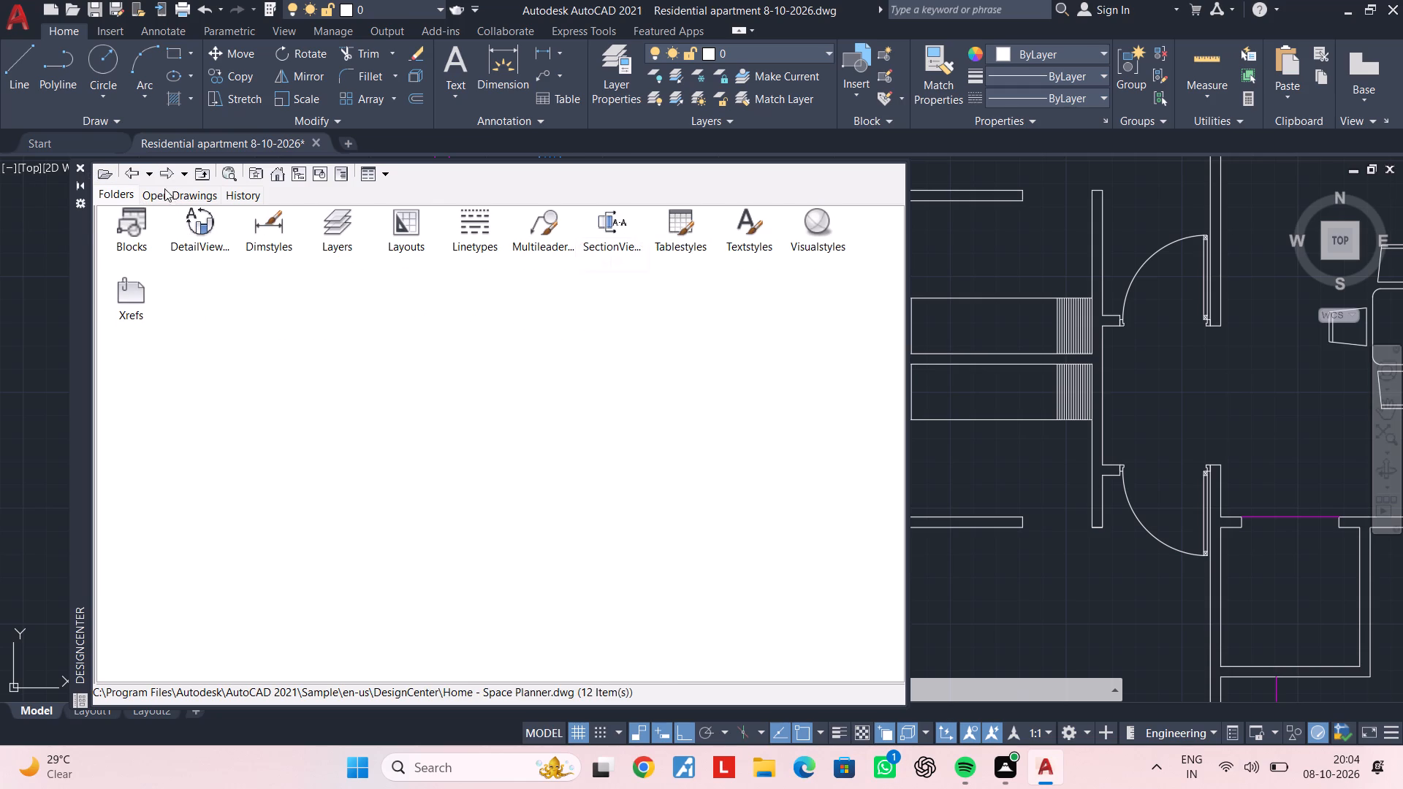
left_click(134, 174)
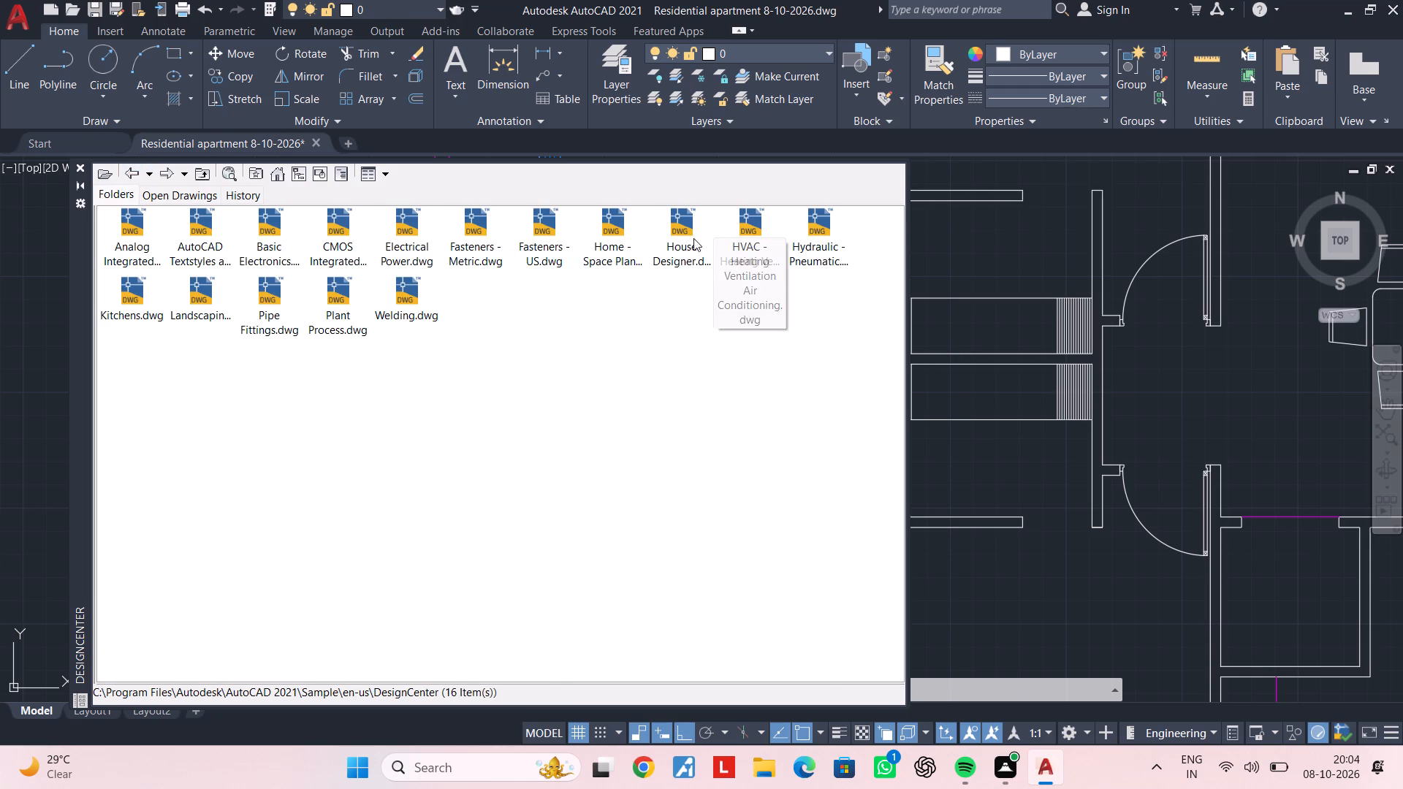
double_click(680, 238)
double_click(150, 225)
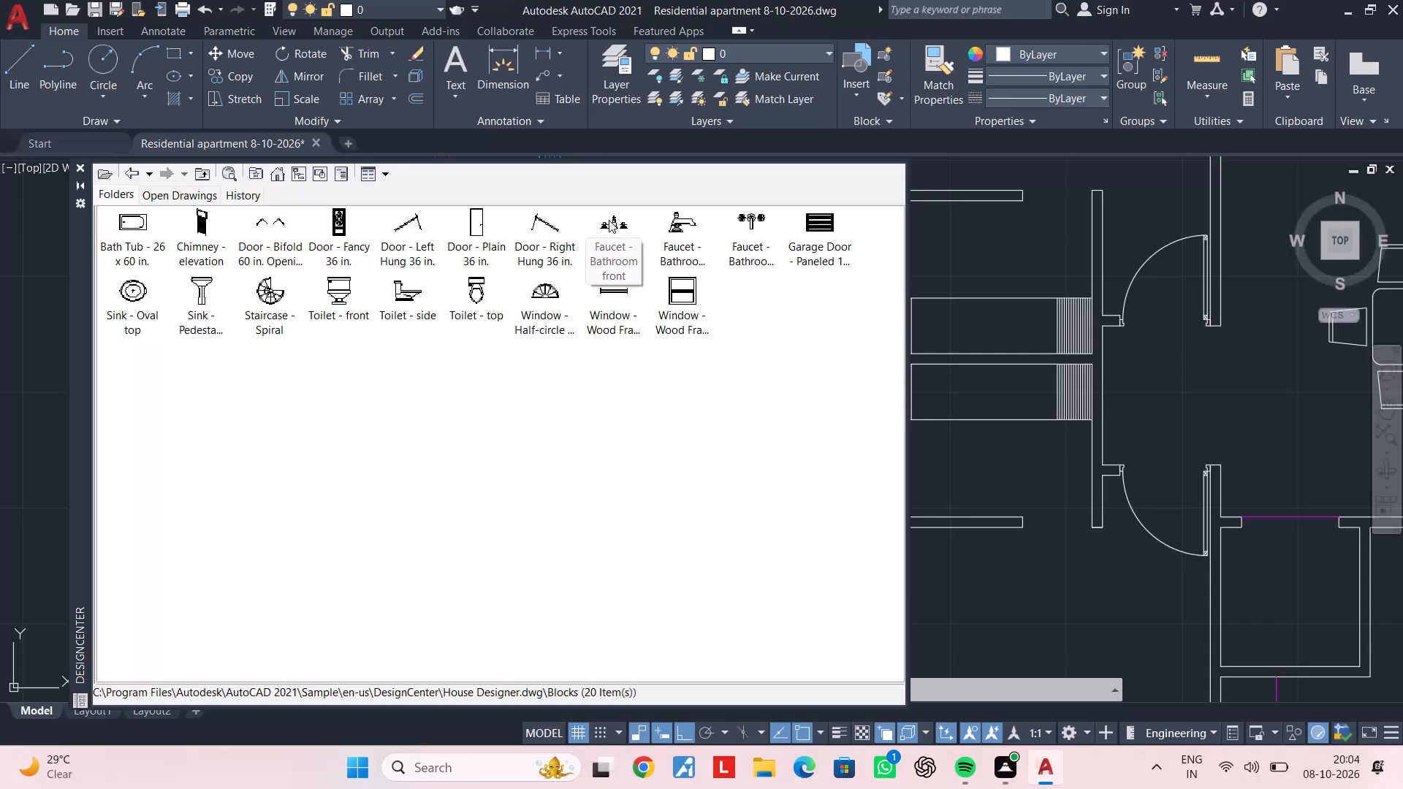
left_click(607, 220)
left_click_drag(607, 220, 973, 327)
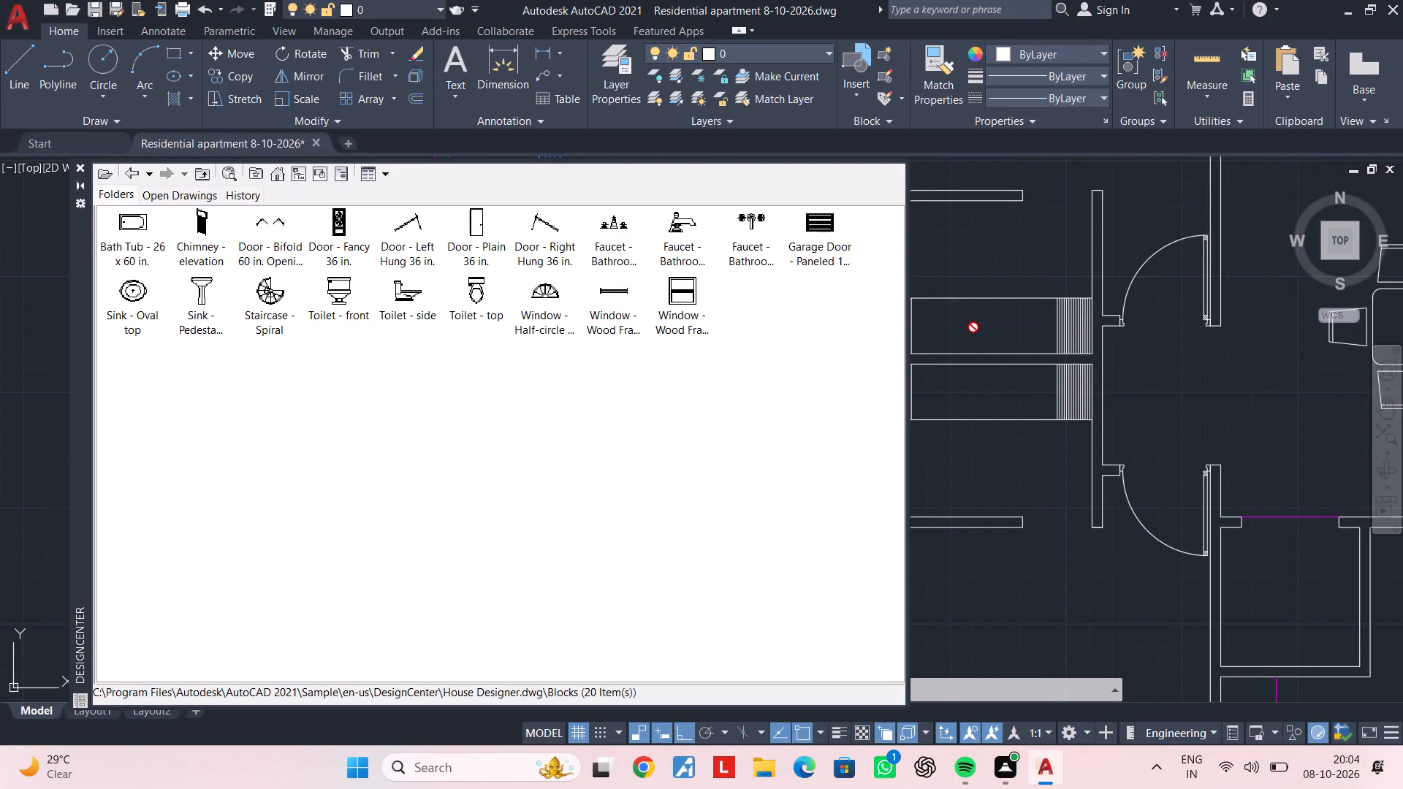
left_click_drag(973, 327, 980, 327)
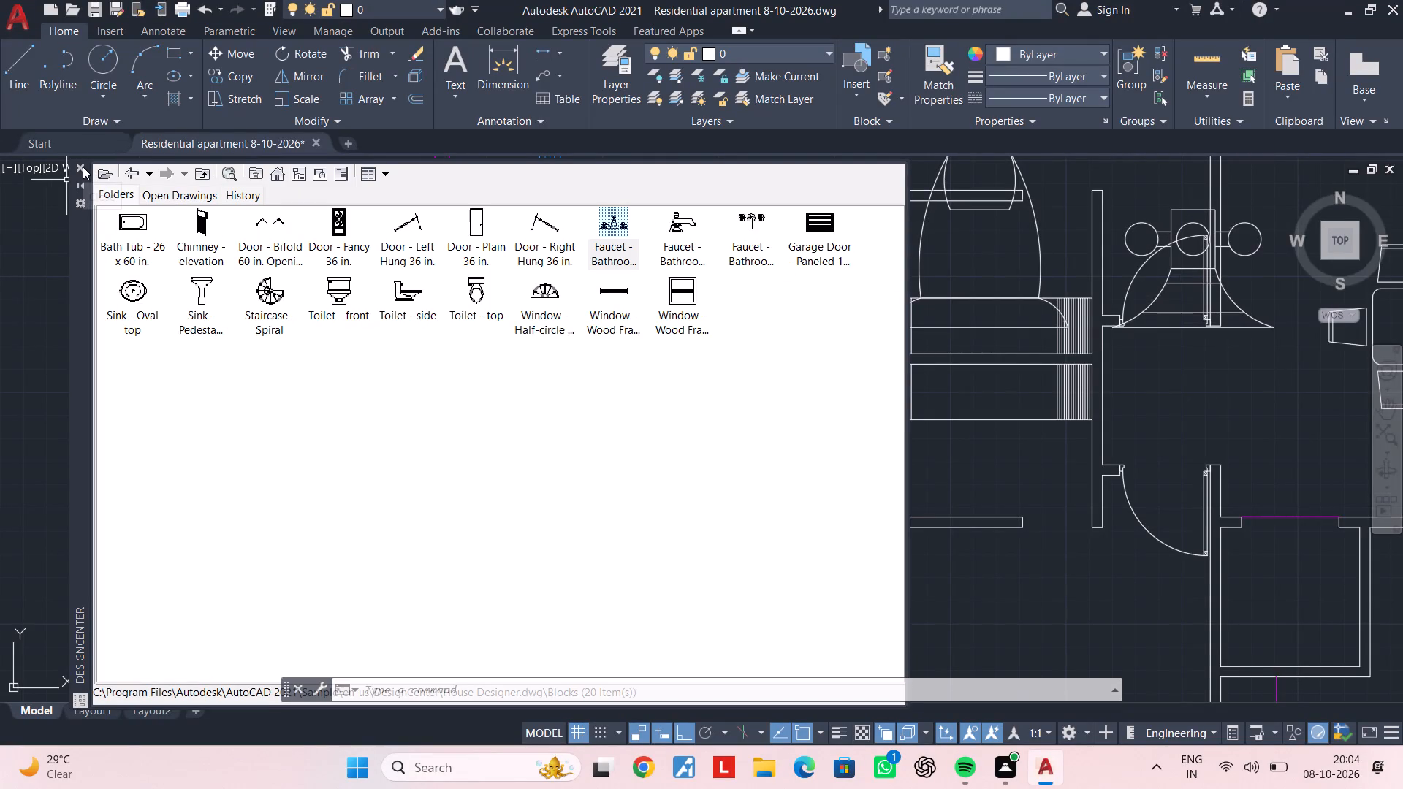
left_click(83, 167)
key("Escape")
key("Escape")
Scale the oversized faucet block down to fixture size about its base, over the upper wardrobe.
scroll(1060, 302, "down", 2)
middle_click_drag(1041, 309, 904, 362)
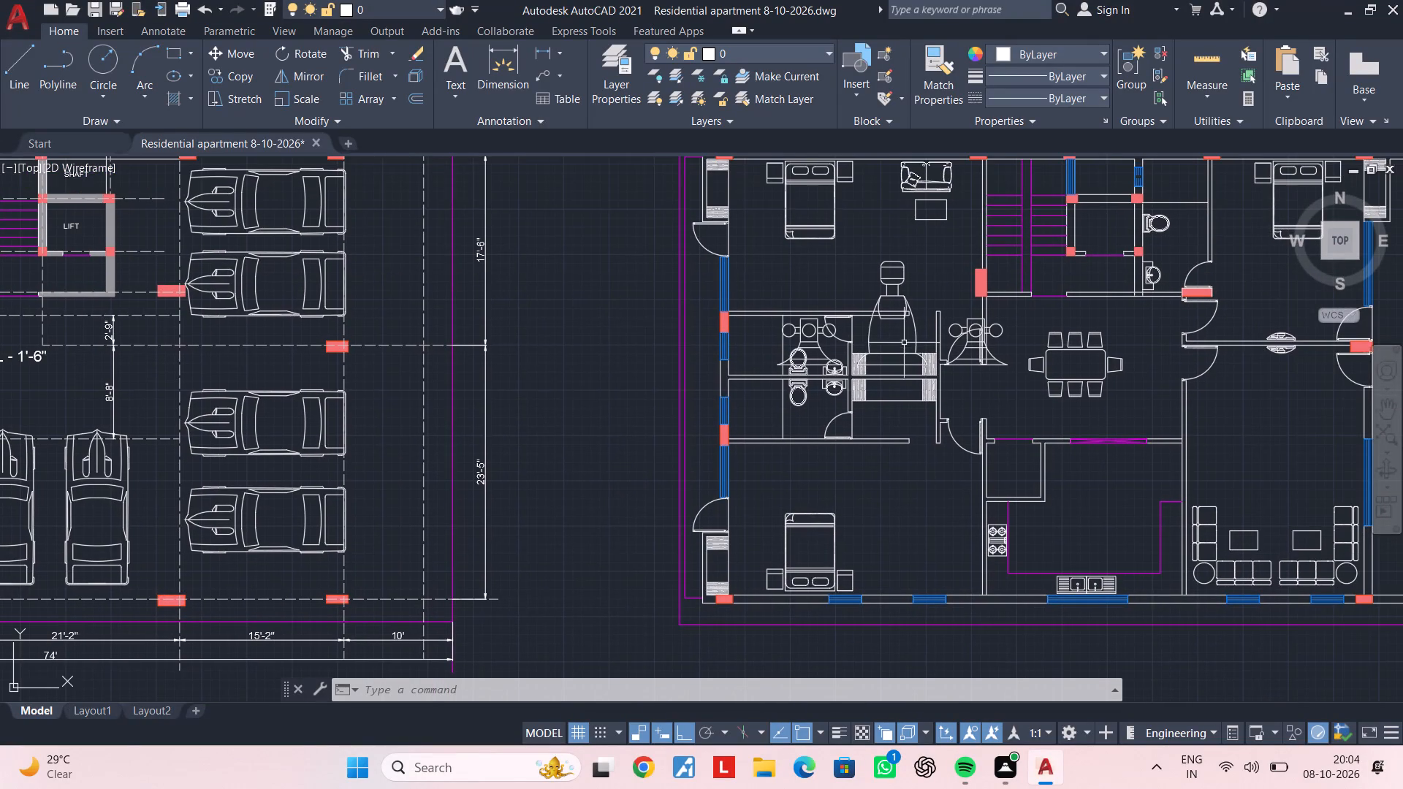
left_click(915, 330)
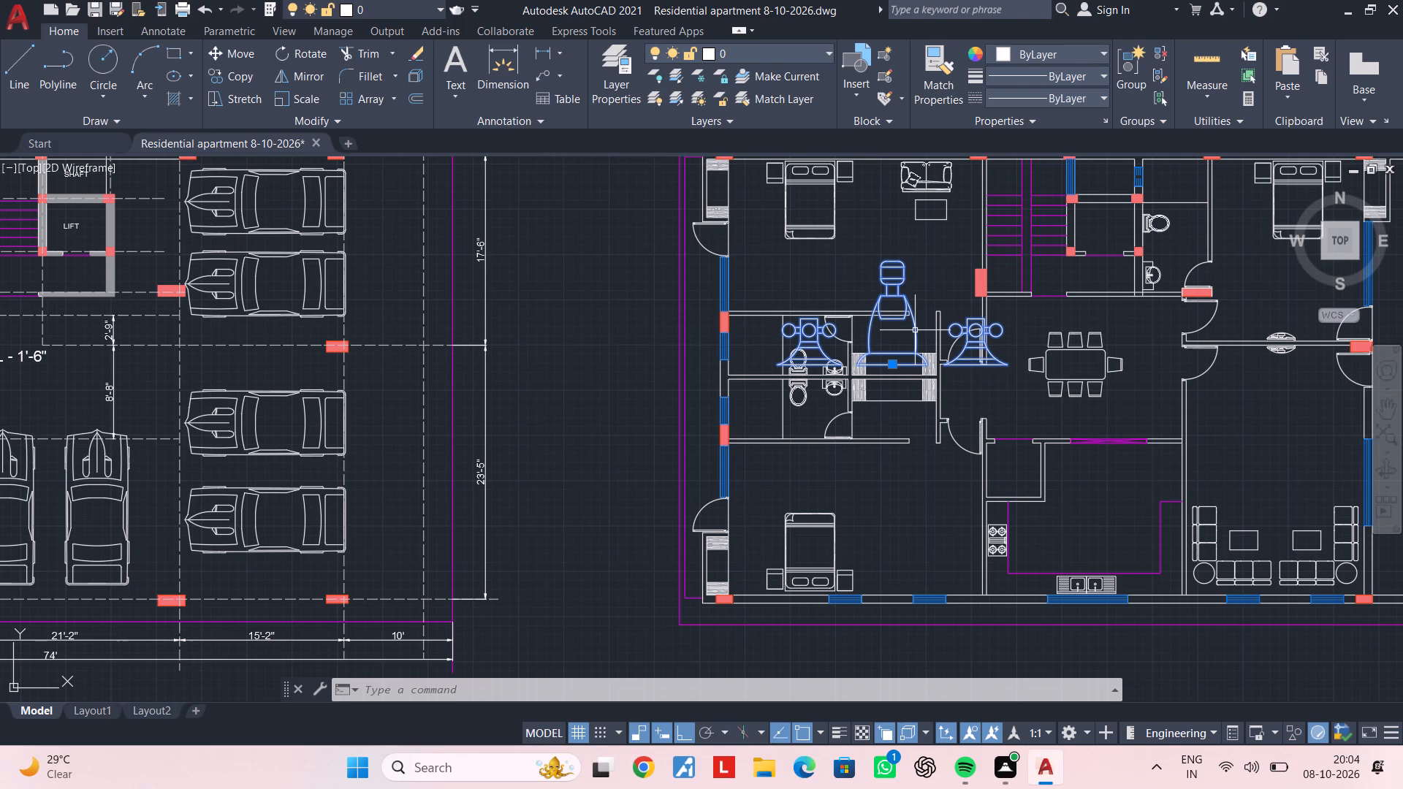
type("sc")
key("space")
scroll(915, 332, "up", 3)
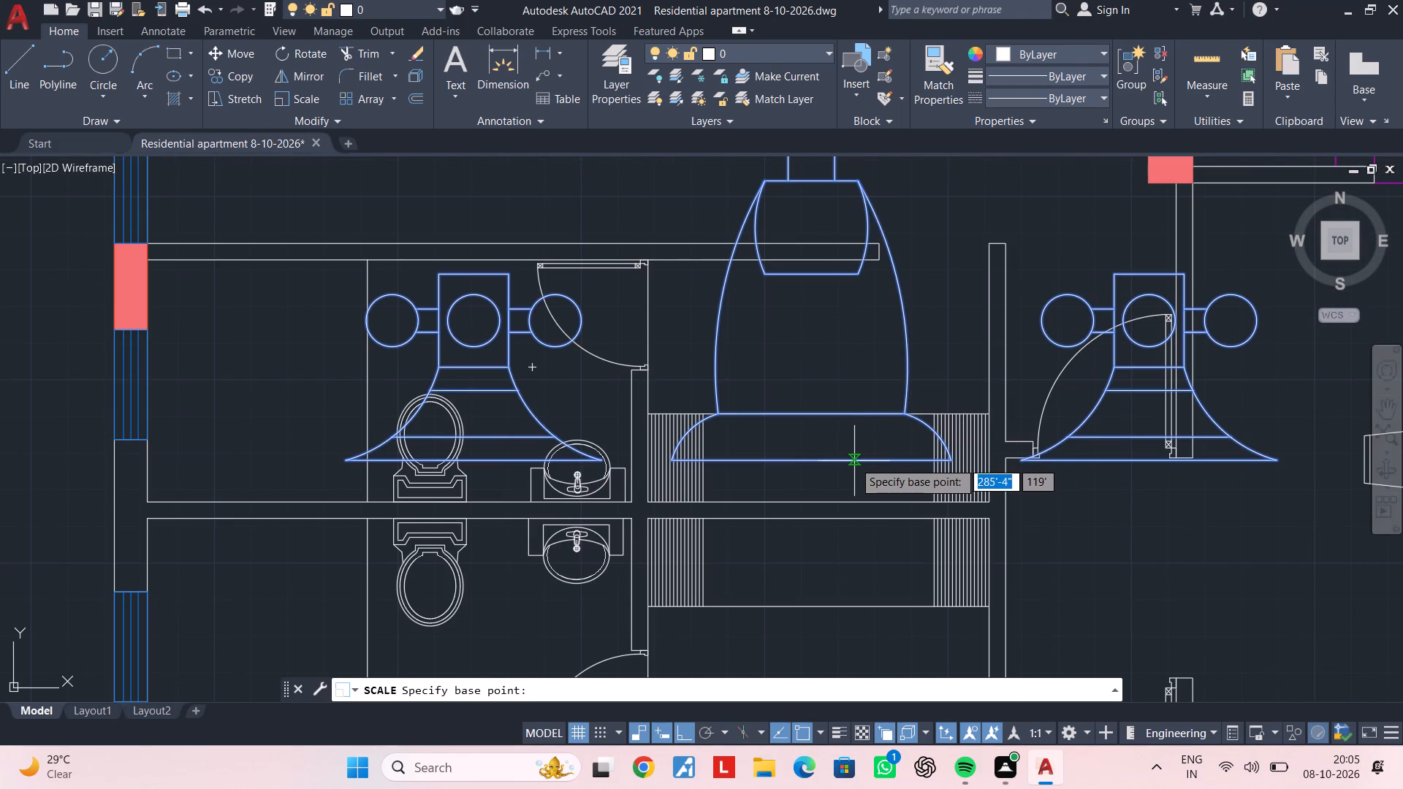
left_click(807, 460)
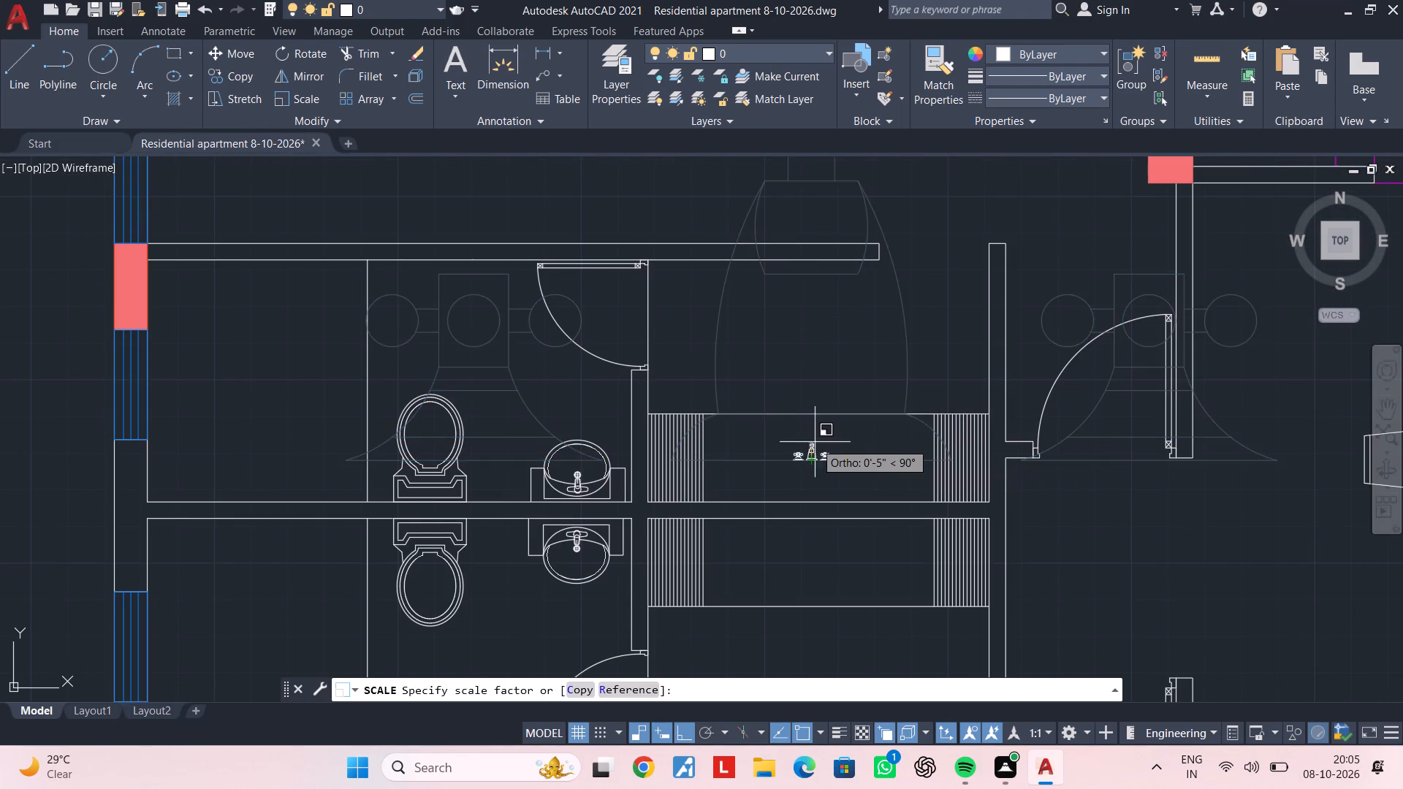
scroll(815, 441, "down", 1)
left_click(815, 443)
scroll(814, 462, "up", 2)
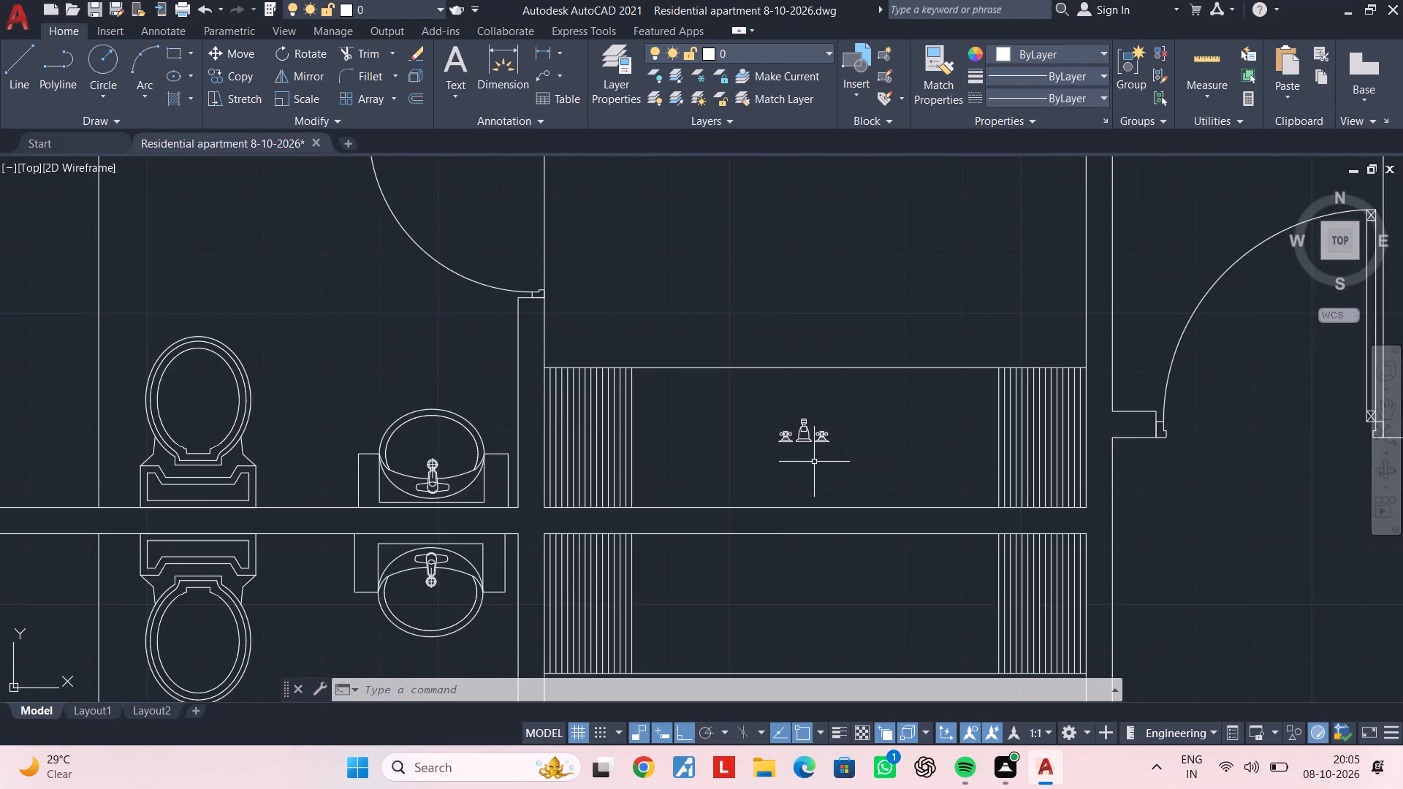
Copy the scaled faucet onto the north face of the wall between the two west bathrooms, in the upper shower area.
scroll(813, 455, "up", 1)
middle_click_drag(813, 455, 839, 455)
key("Escape")
left_click(867, 412)
left_click(790, 446)
type("co")
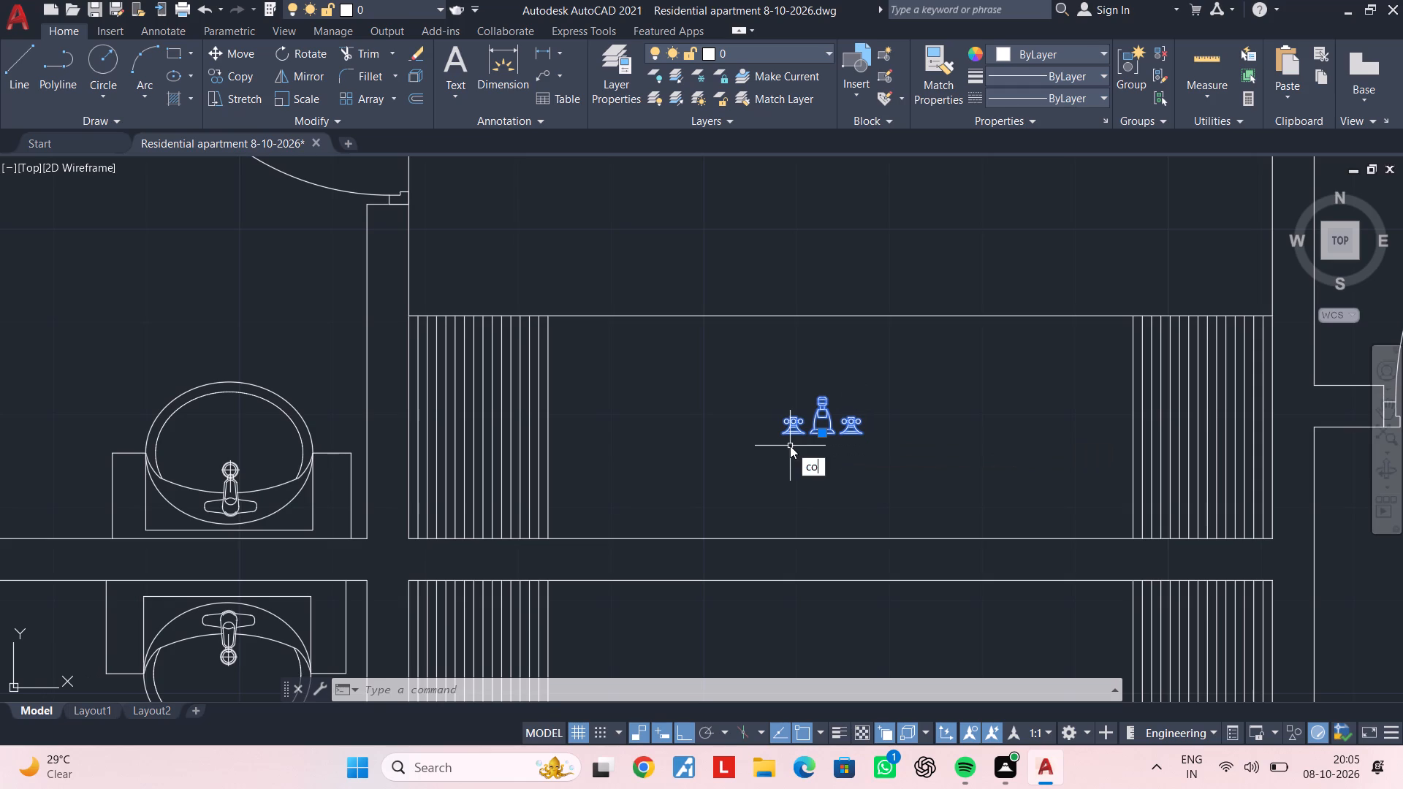
key("space")
scroll(796, 451, "up", 3)
left_click(886, 390)
scroll(786, 457, "down", 2)
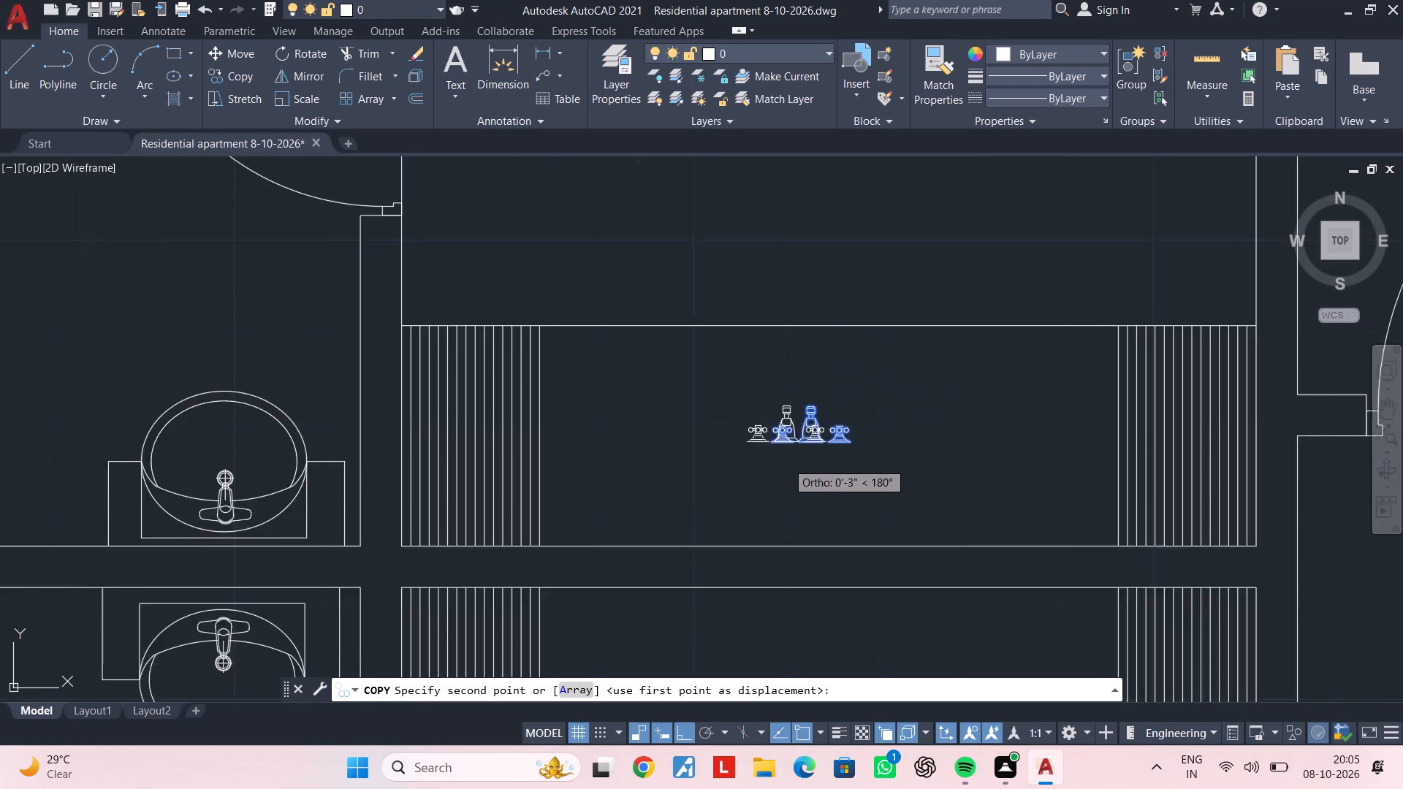
scroll(786, 462, "down", 1)
middle_click_drag(786, 462, 1048, 371)
middle_click_drag(879, 432, 1078, 353)
left_click(688, 725)
scroll(505, 576, "down", 1)
middle_click_drag(517, 564, 985, 483)
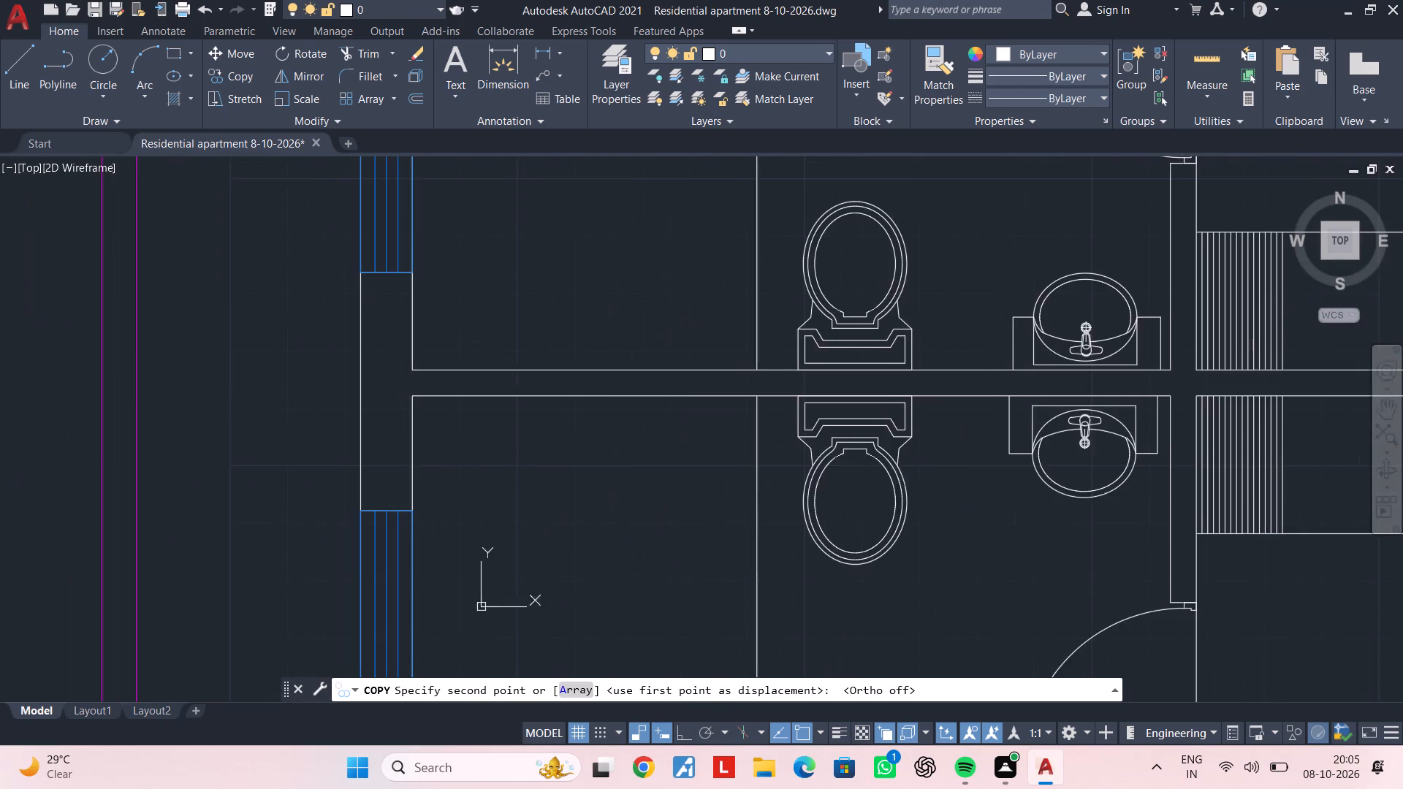
middle_click_drag(683, 436, 780, 455)
middle_click_drag(713, 397, 777, 393)
scroll(762, 390, "up", 2)
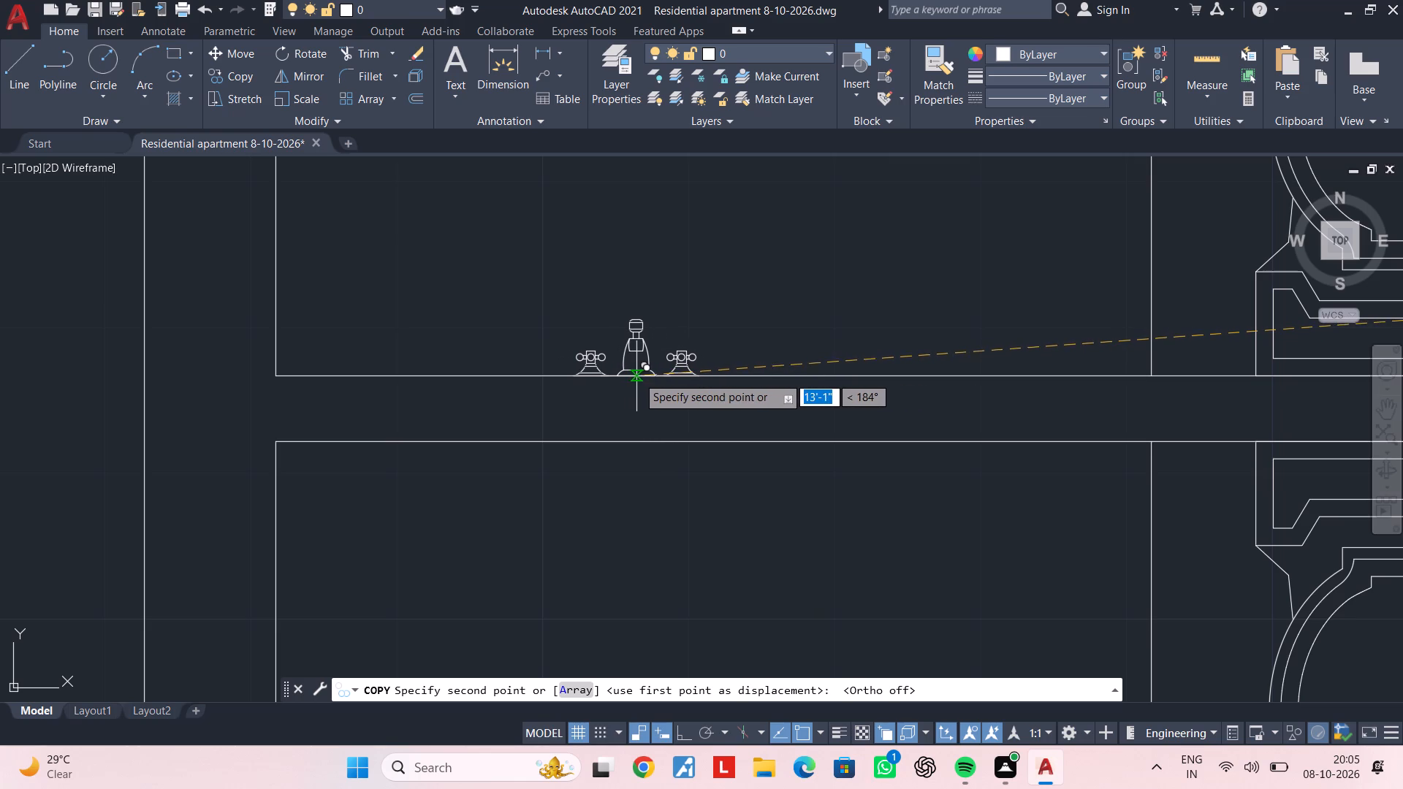
left_click(695, 375)
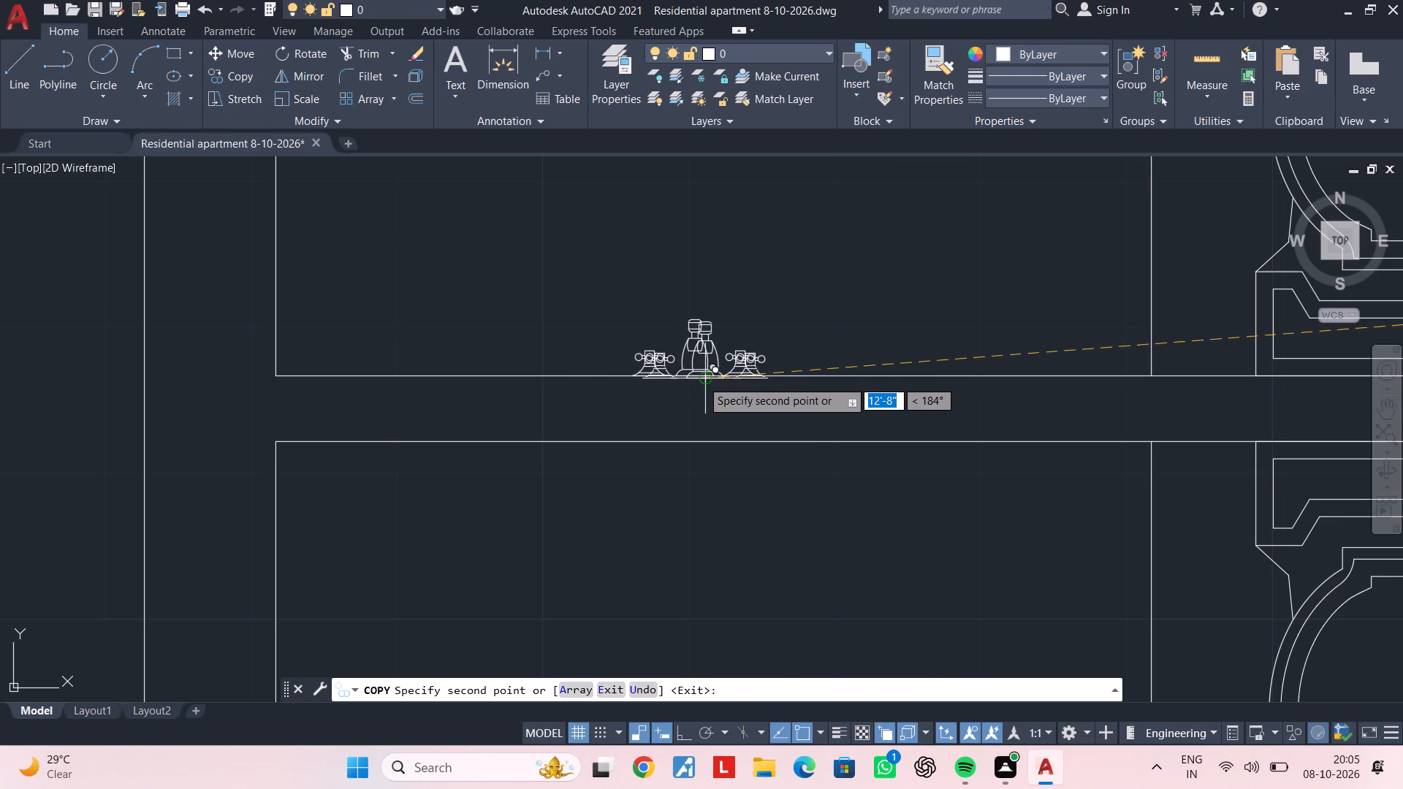
scroll(703, 379, "up", 3)
key("Escape")
key("Escape")
scroll(730, 343, "down", 2)
middle_click_drag(729, 343, 875, 316)
key("Escape")
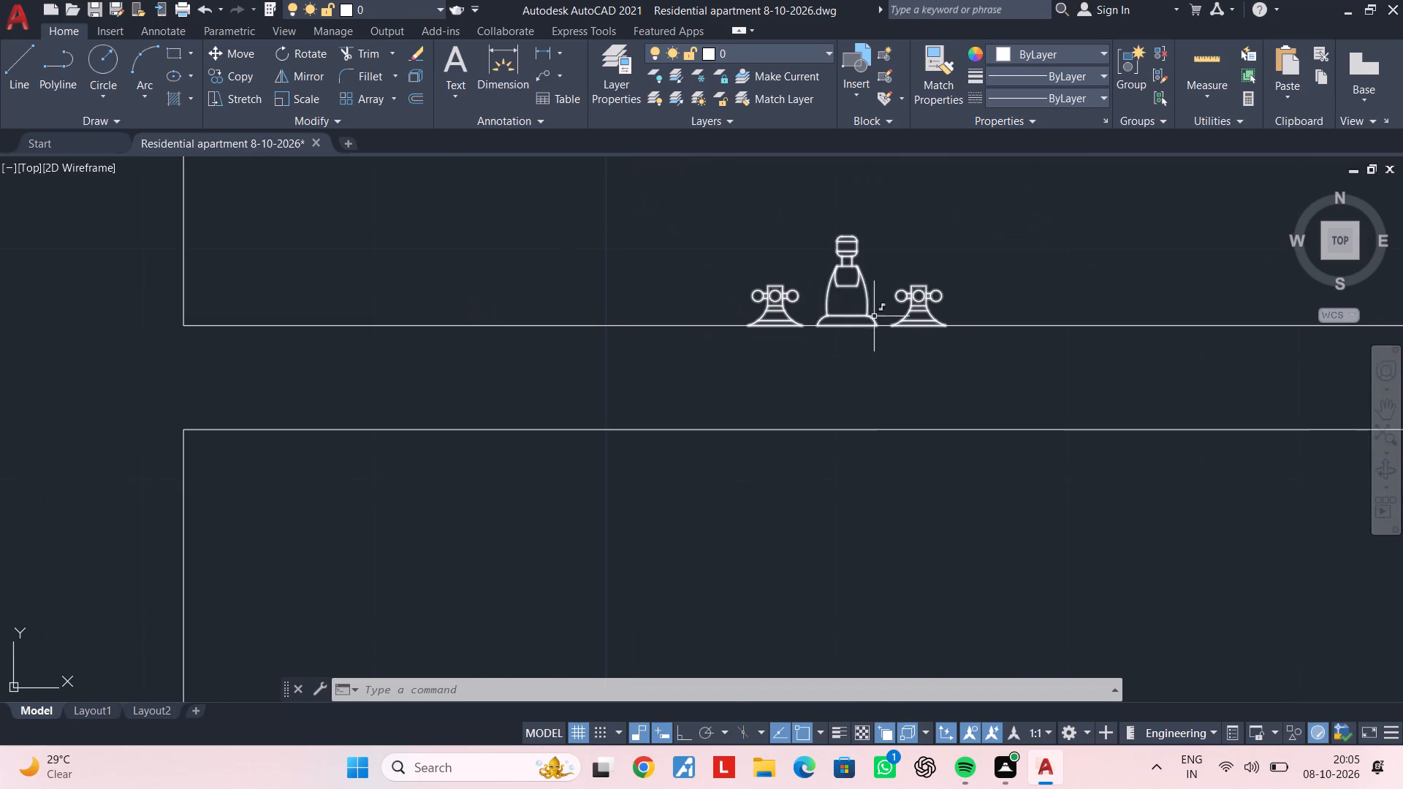
Mirror the shower faucet across the shared wall's centreline into the lower bathroom, keeping the original.
left_click(834, 318)
key("m")
type("i")
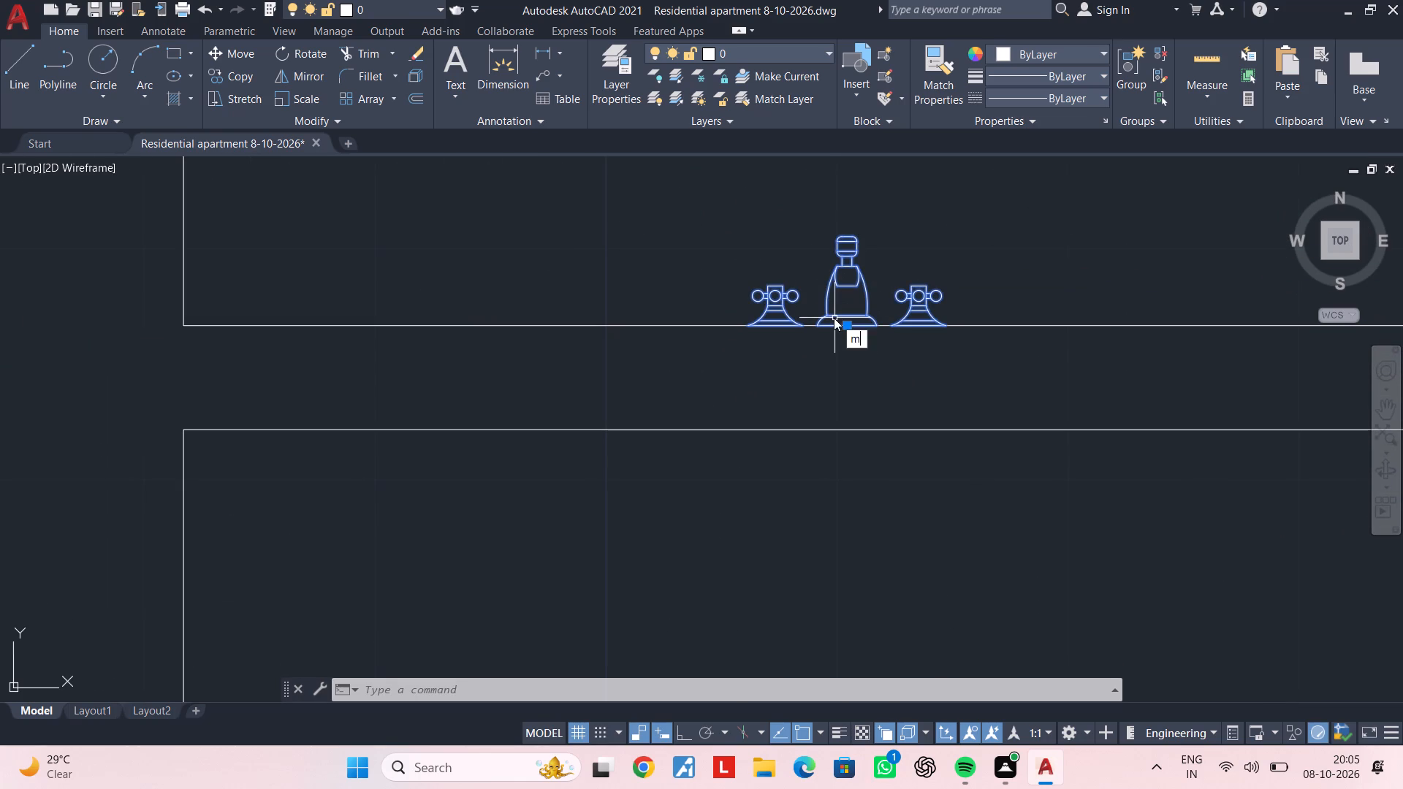
key("space")
scroll(822, 345, "down", 4)
scroll(675, 381, "up", 3)
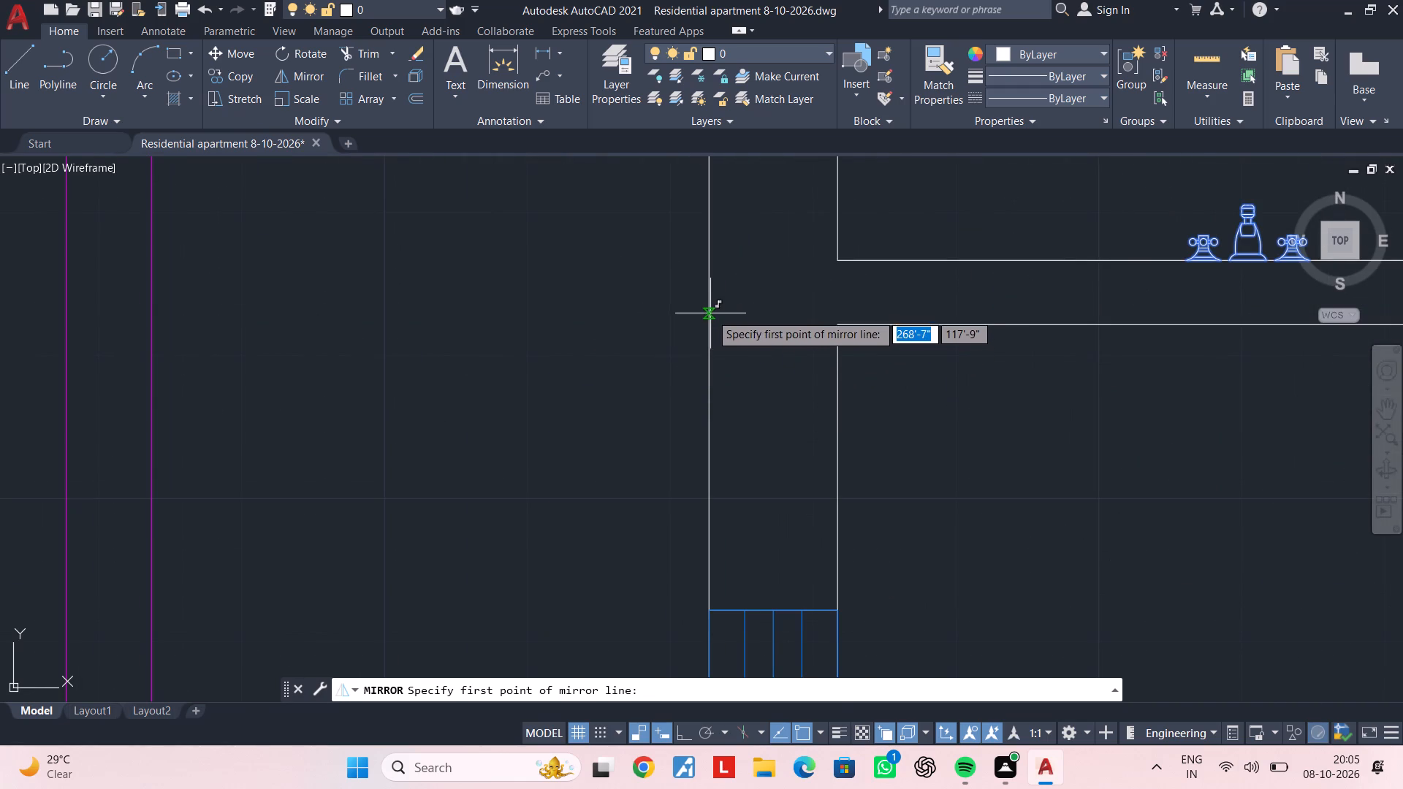
left_click(710, 292)
left_click(835, 292)
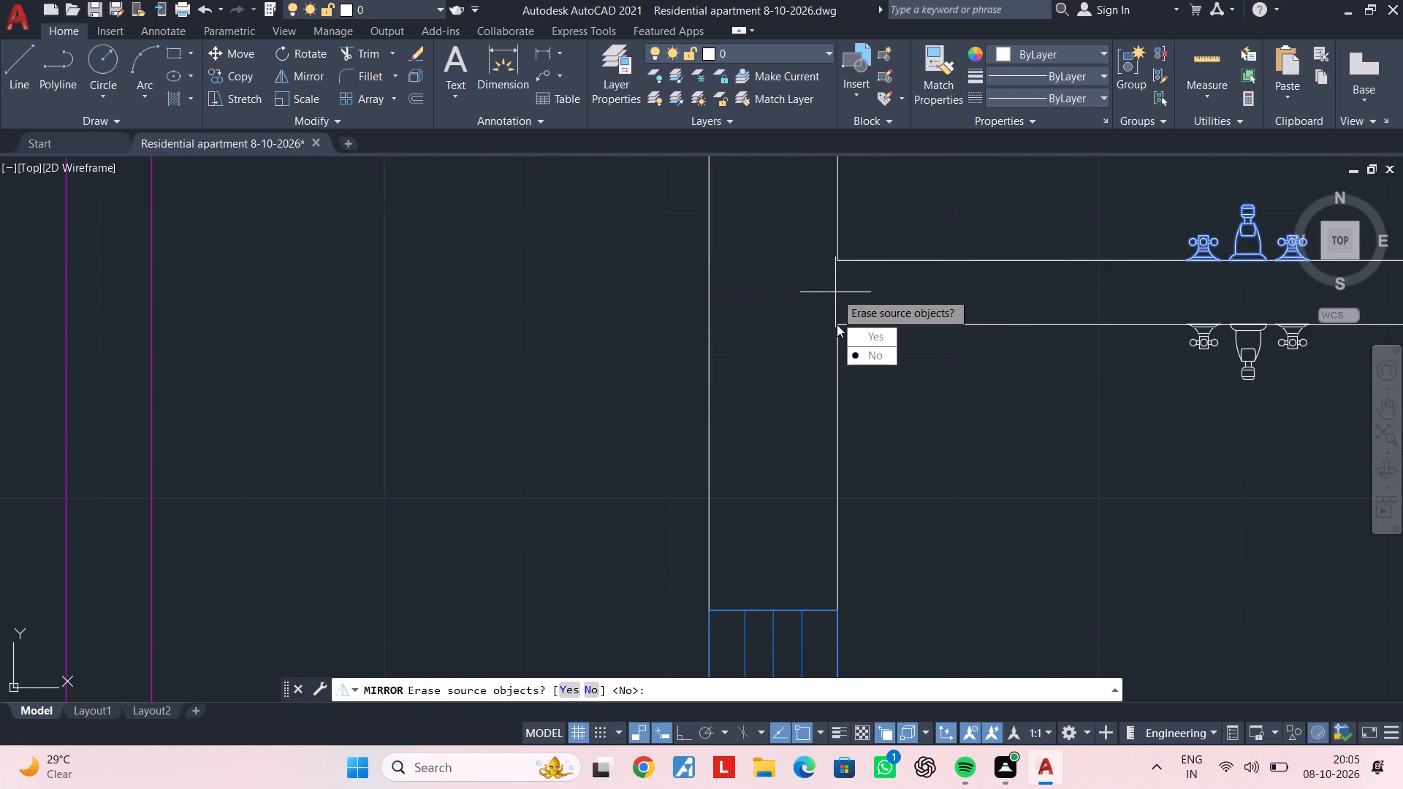
left_click_drag(862, 350, 835, 292)
key("Escape")
Delete the leftover source faucet from the upper wardrobe.
scroll(1020, 336, "down", 3)
middle_click_drag(1033, 339, 912, 335)
middle_click_drag(1038, 328, 661, 341)
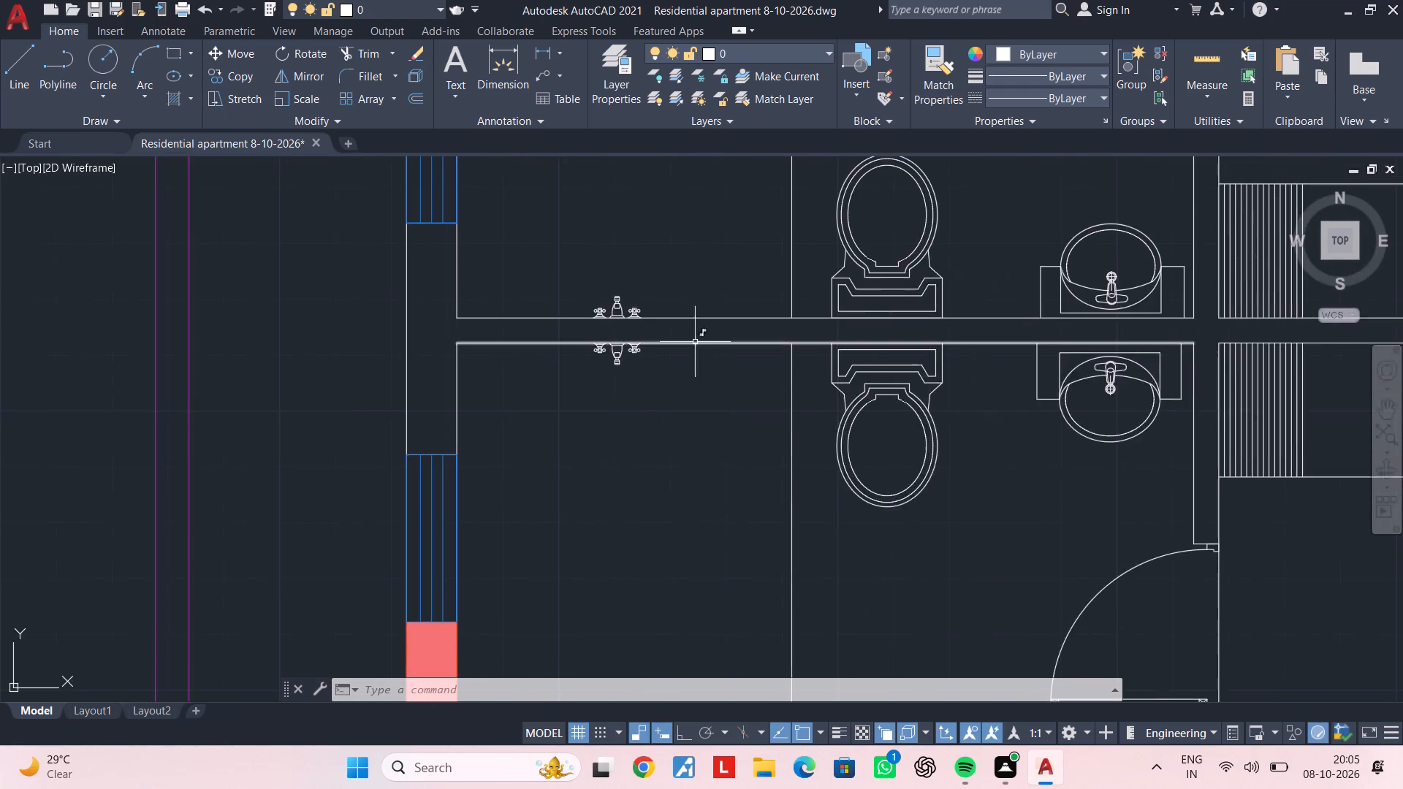
scroll(788, 343, "down", 2)
middle_click_drag(788, 343, 584, 351)
scroll(824, 320, "up", 3)
left_click(883, 310)
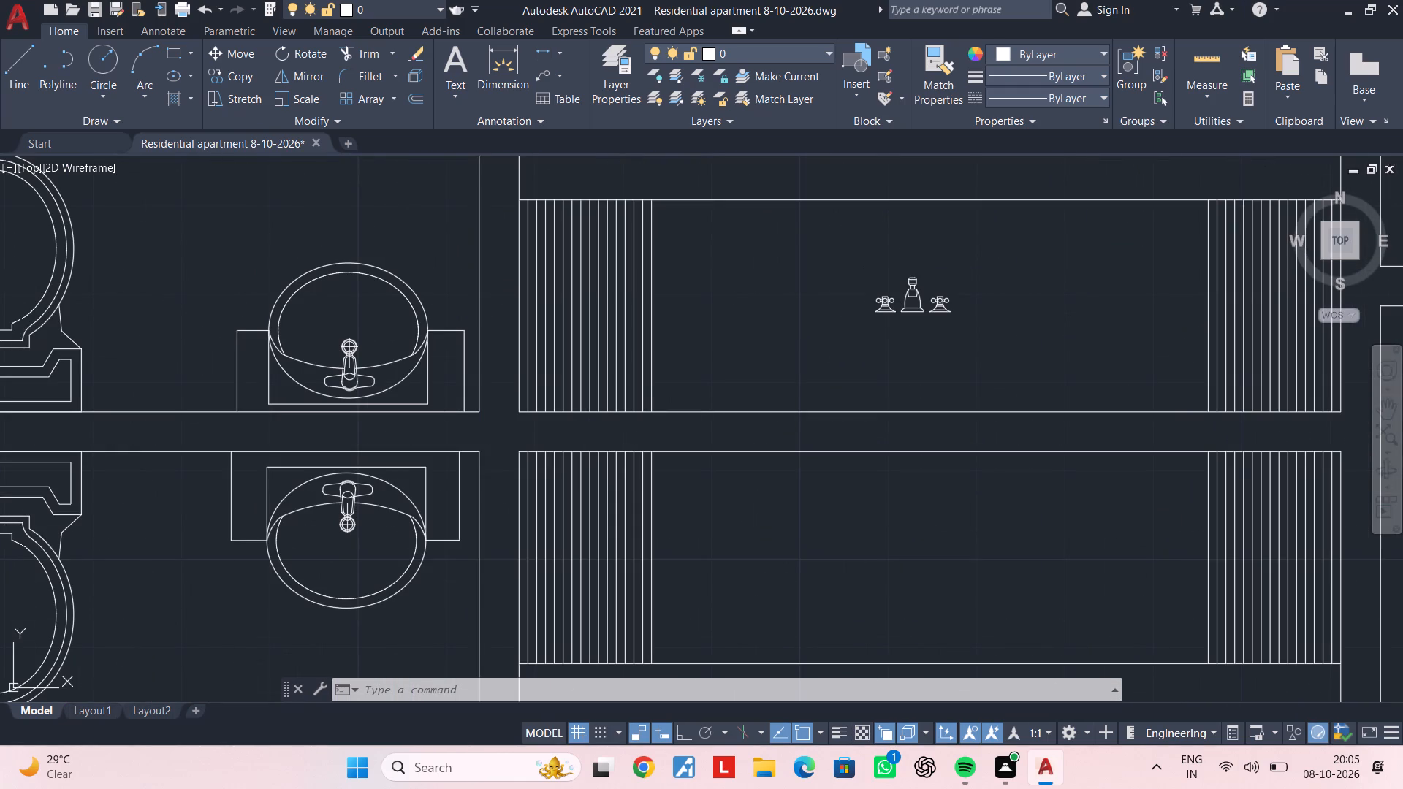
key("Delete")
Save the drawing.
scroll(929, 340, "down", 3)
middle_click_drag(891, 343, 762, 350)
middle_click_drag(764, 375, 730, 378)
middle_click_drag(719, 413, 725, 396)
key("Escape")
key("Escape")
key("ctrl+s")
key("ctrl+s")
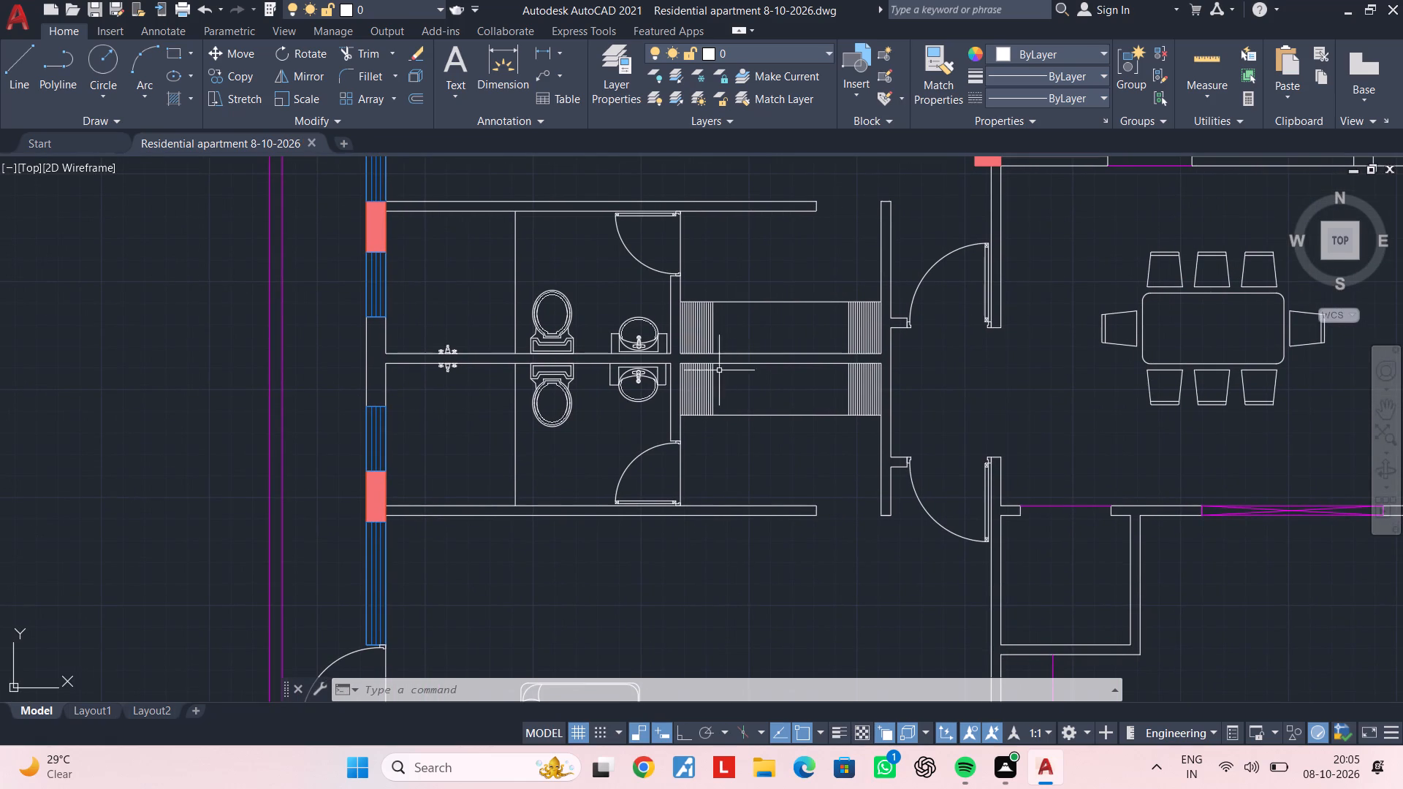
Add a multiline text label below the northwest bedroom's bed reading BEDROOM with 23'-4.5"X14'-0" on a second line.
middle_click_drag(710, 297, 711, 511)
scroll(711, 511, "down", 1)
middle_click_drag(667, 391, 666, 428)
scroll(677, 424, "up", 1)
middle_click_drag(677, 424, 686, 413)
middle_click_drag(669, 414, 697, 384)
key("Escape")
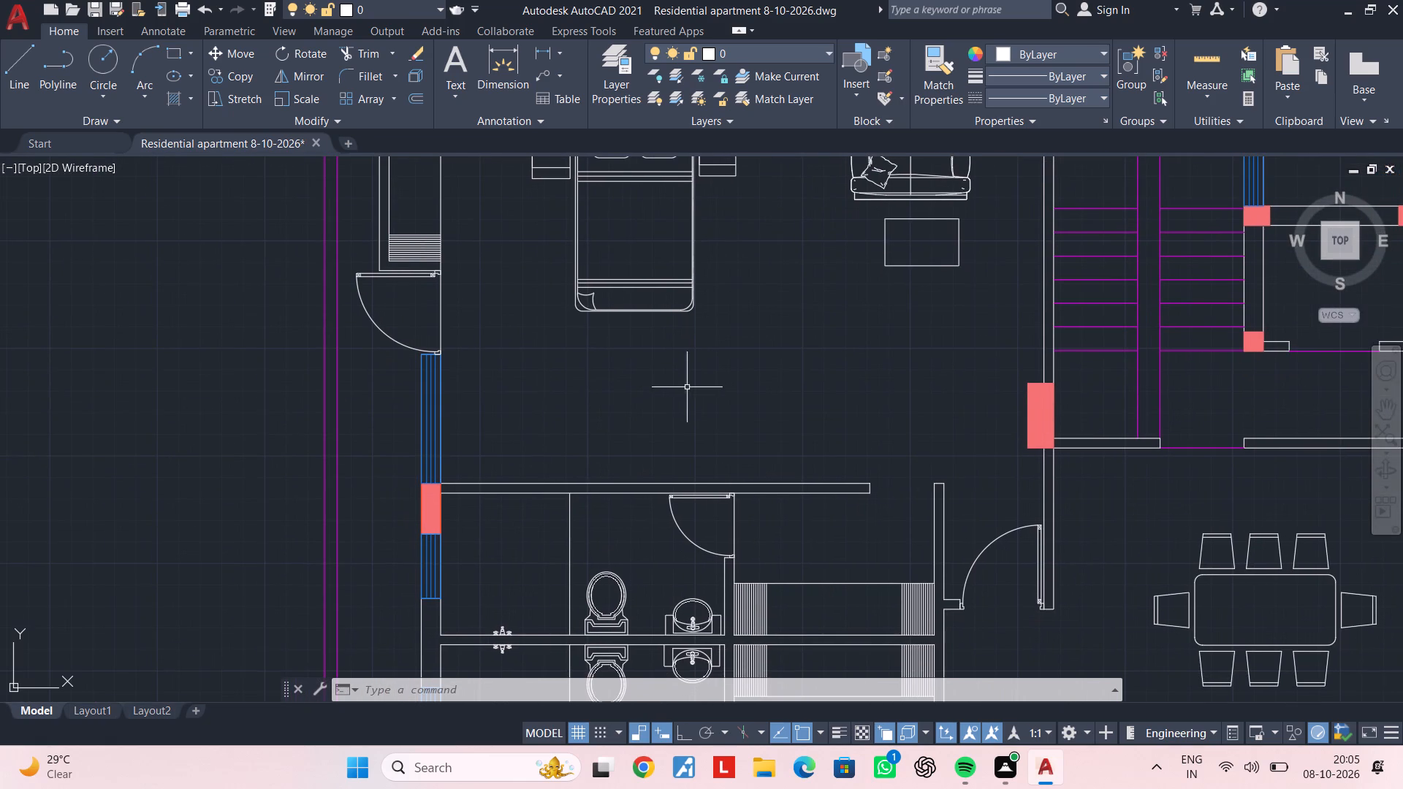
key("Escape")
left_click(449, 62)
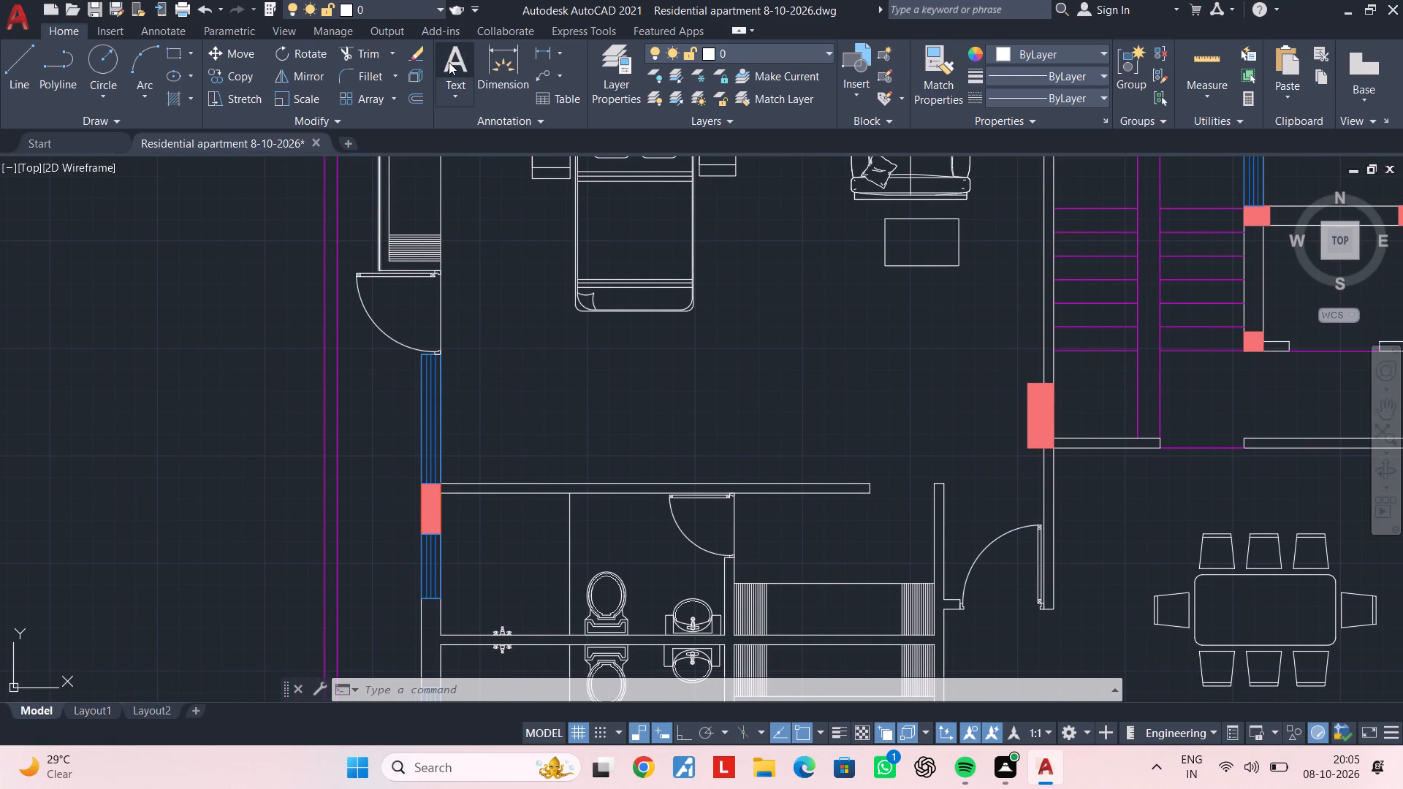
left_click(562, 360)
left_click(708, 419)
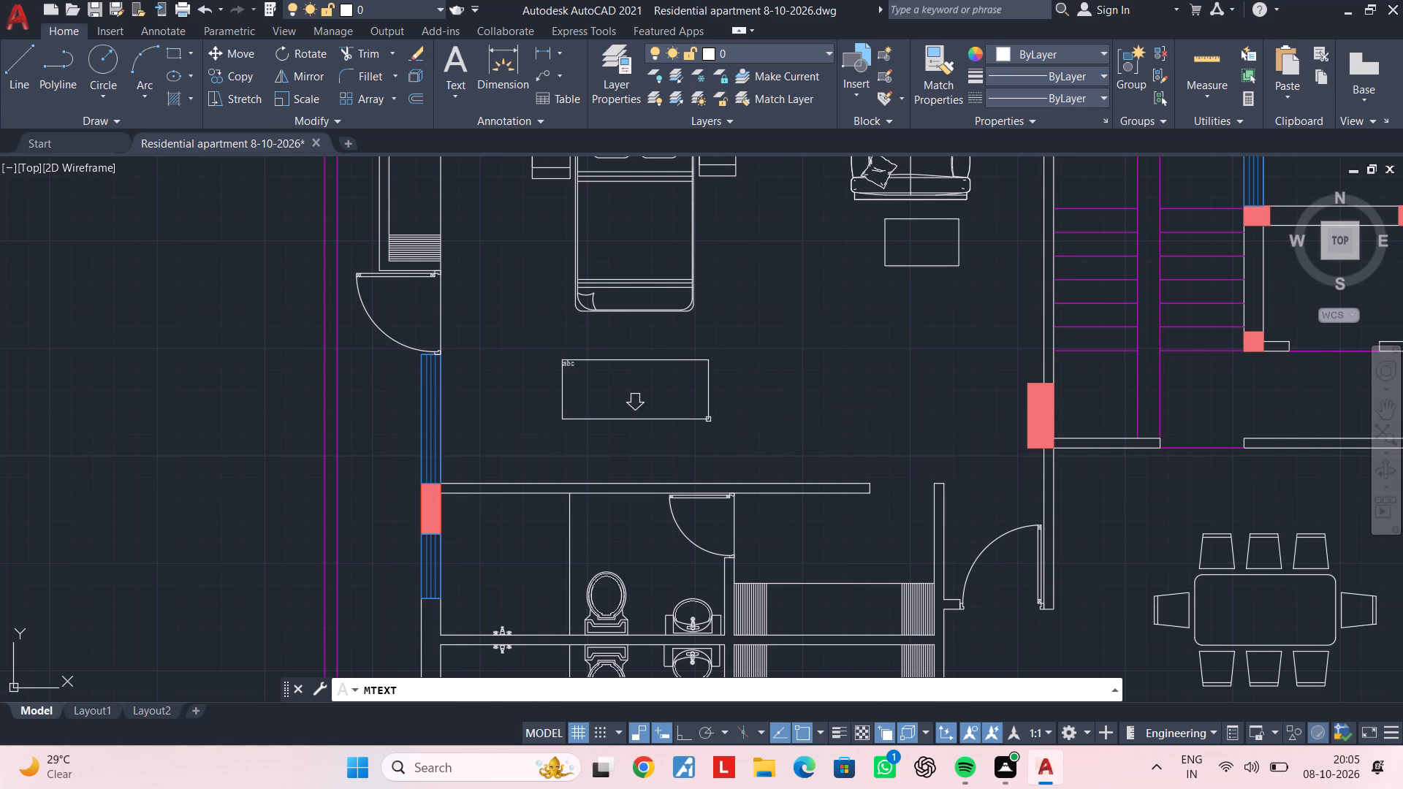
scroll(614, 373, "up", 3)
middle_click_drag(544, 376, 628, 400)
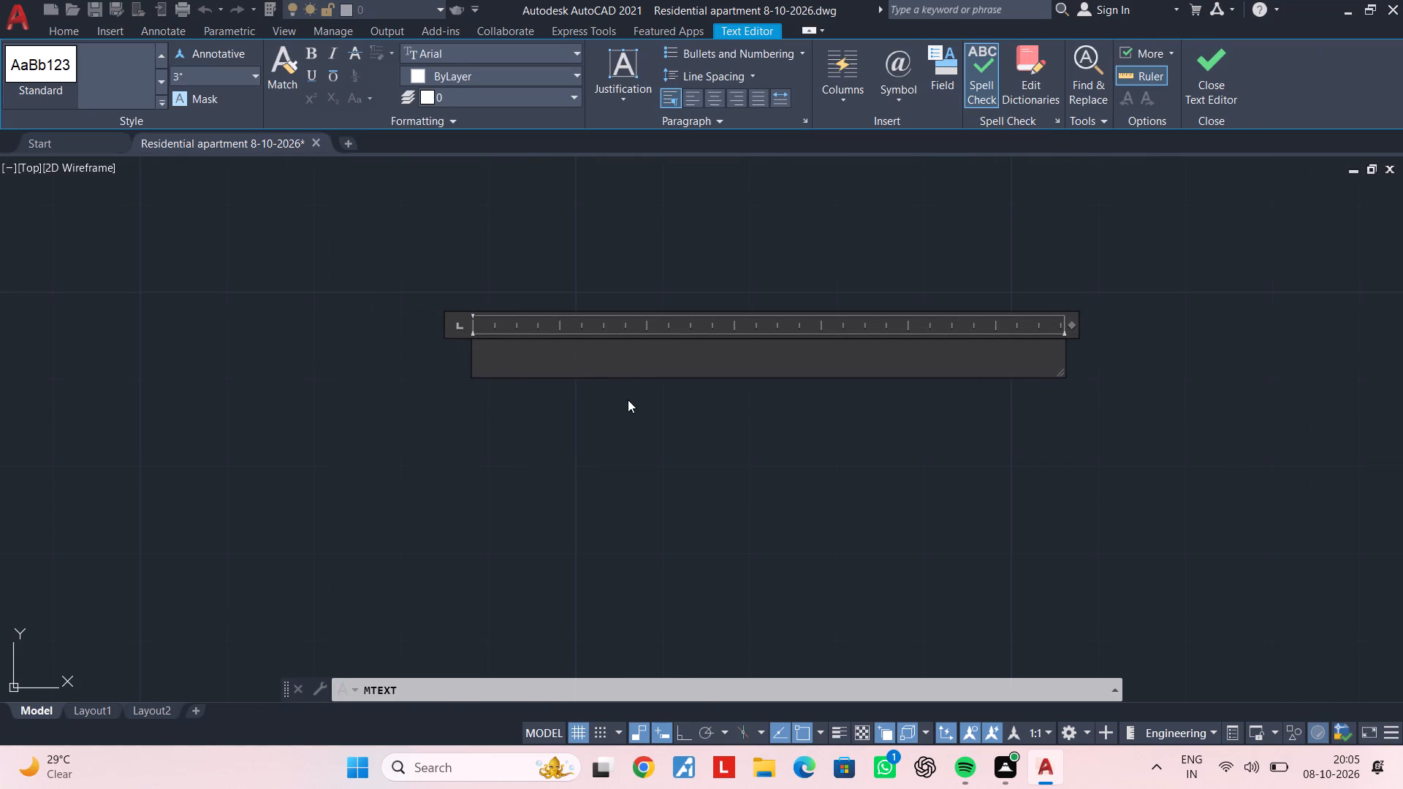
type("BEDROOM")
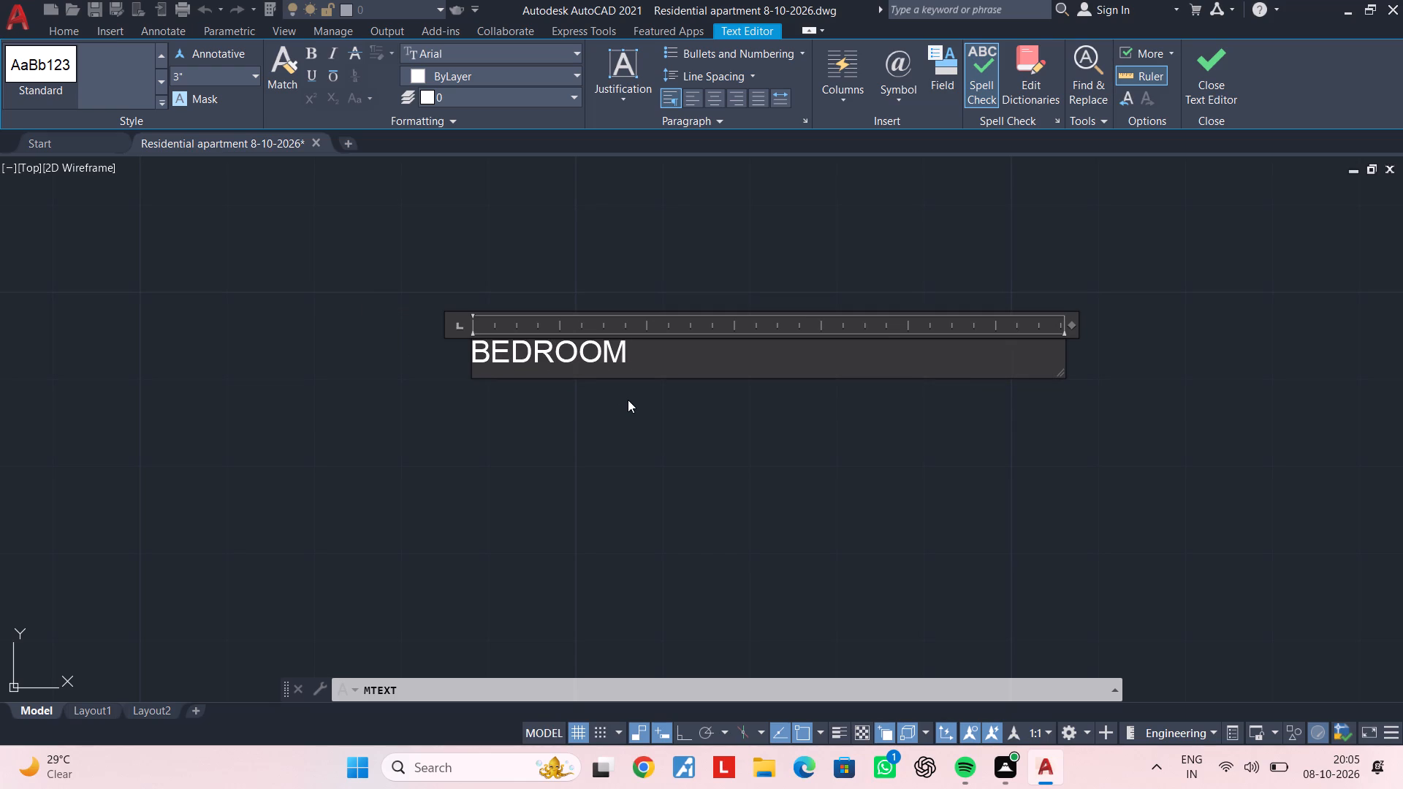
key("Return")
type("23'")
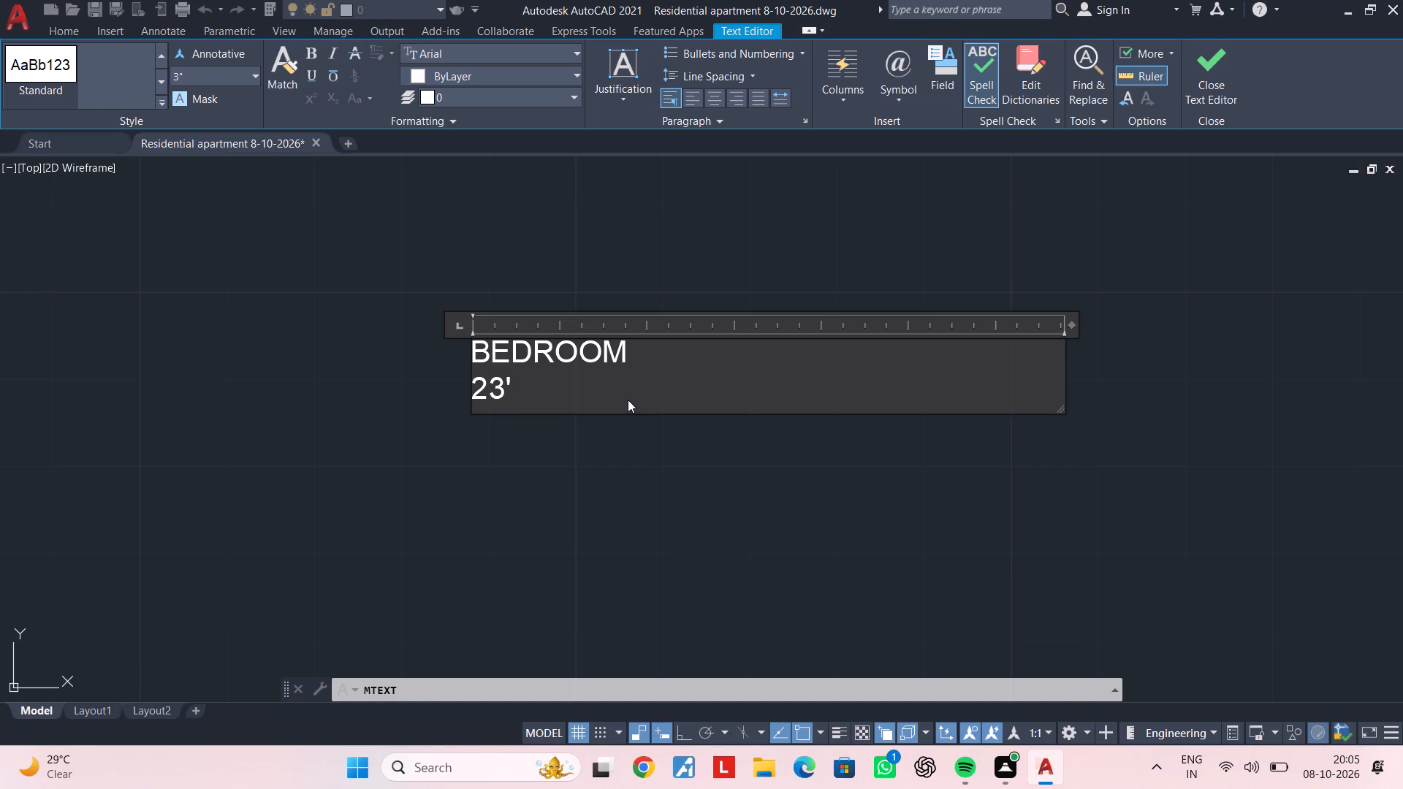
type("-4.5\"")
key("x")
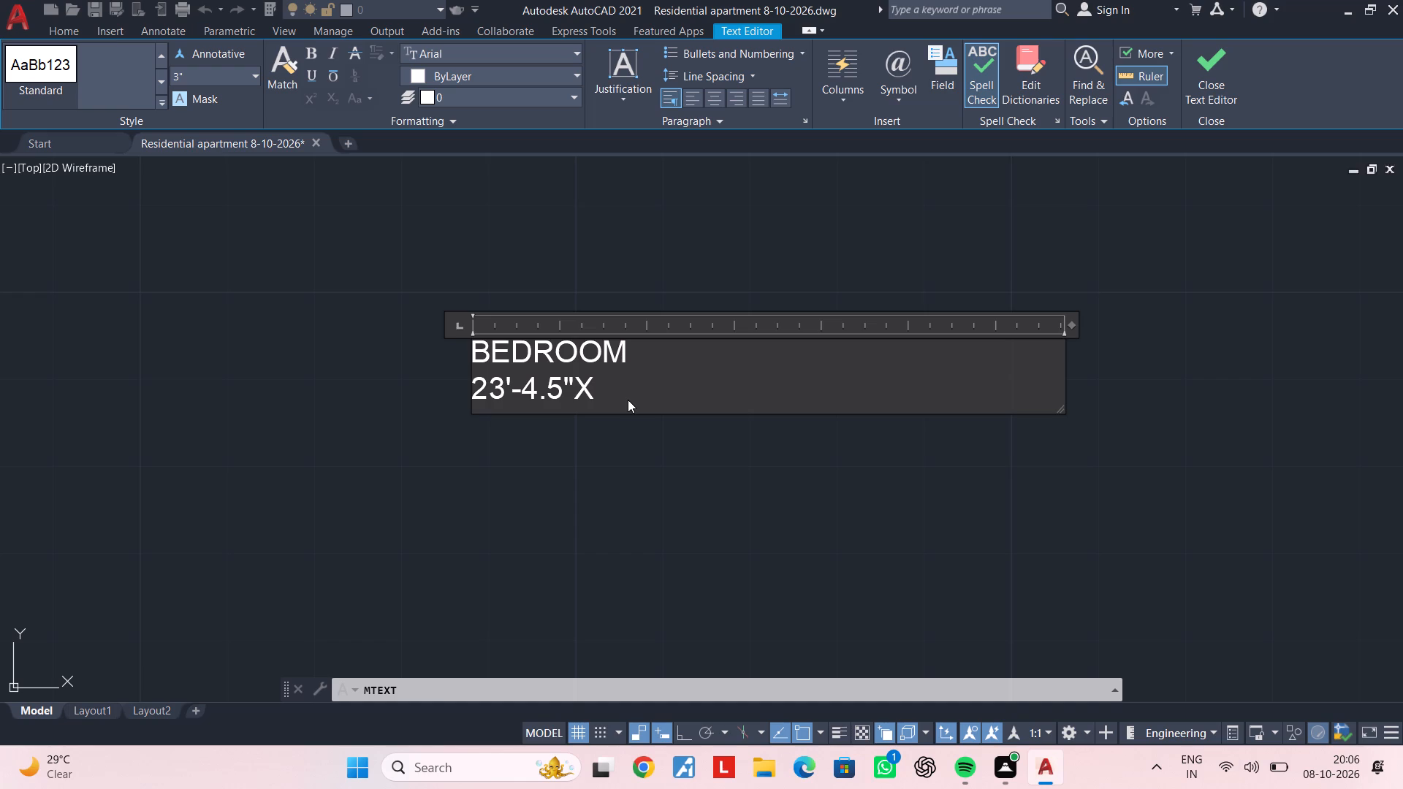
type("14'-0\"")
left_click(639, 477)
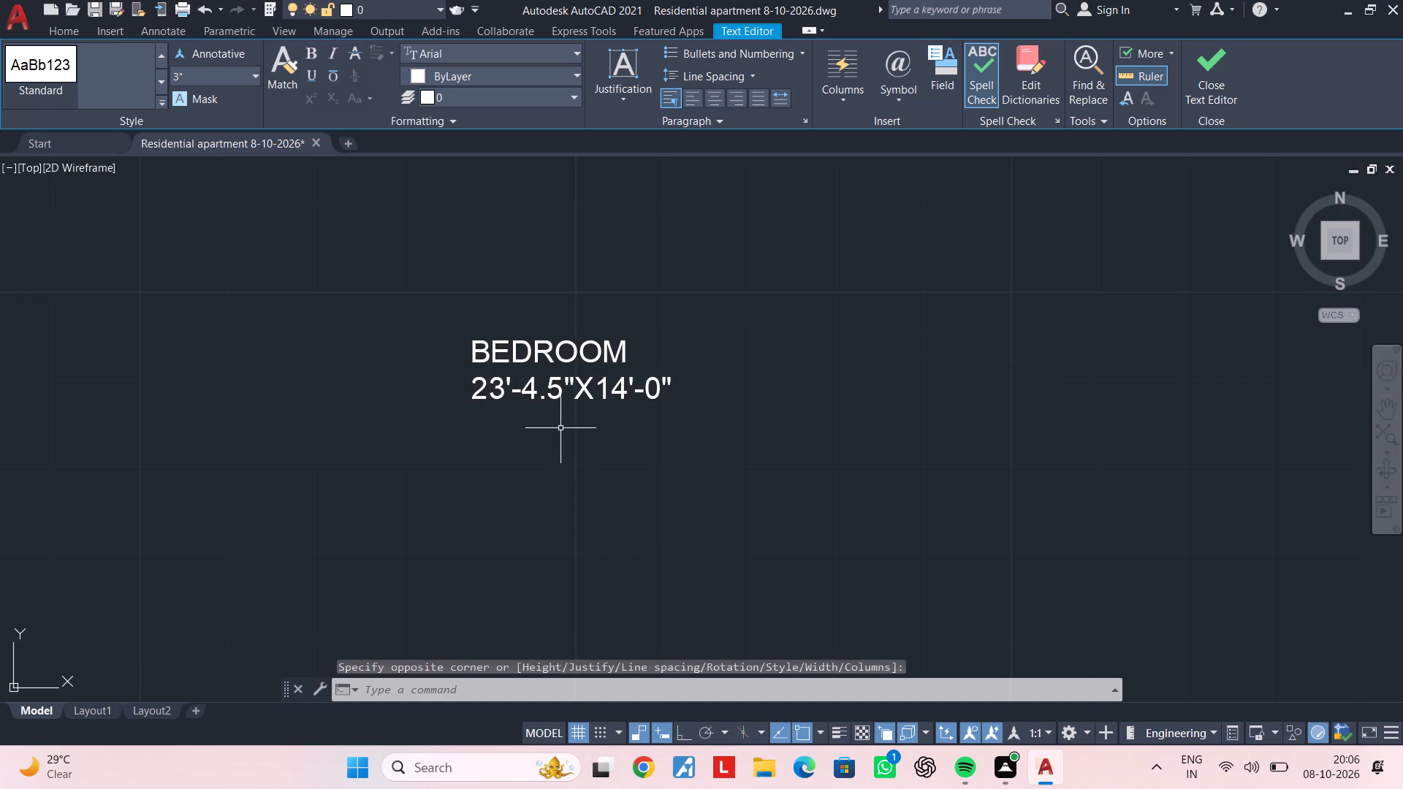
Set the bedroom label's text height to 6".
middle_click_drag(549, 422, 588, 420)
key("Escape")
left_click(585, 391)
right_click(583, 391)
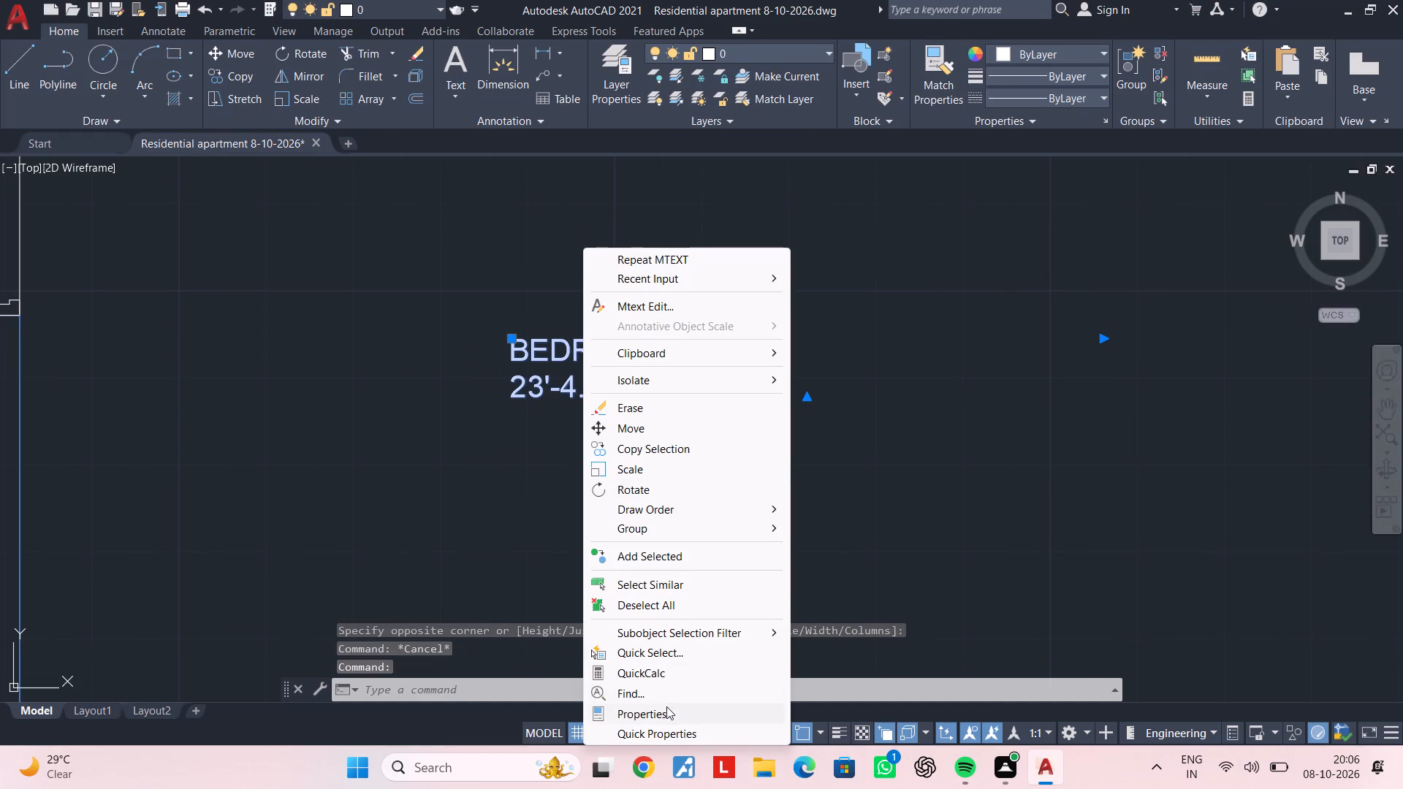
left_click(666, 709)
left_click(234, 445)
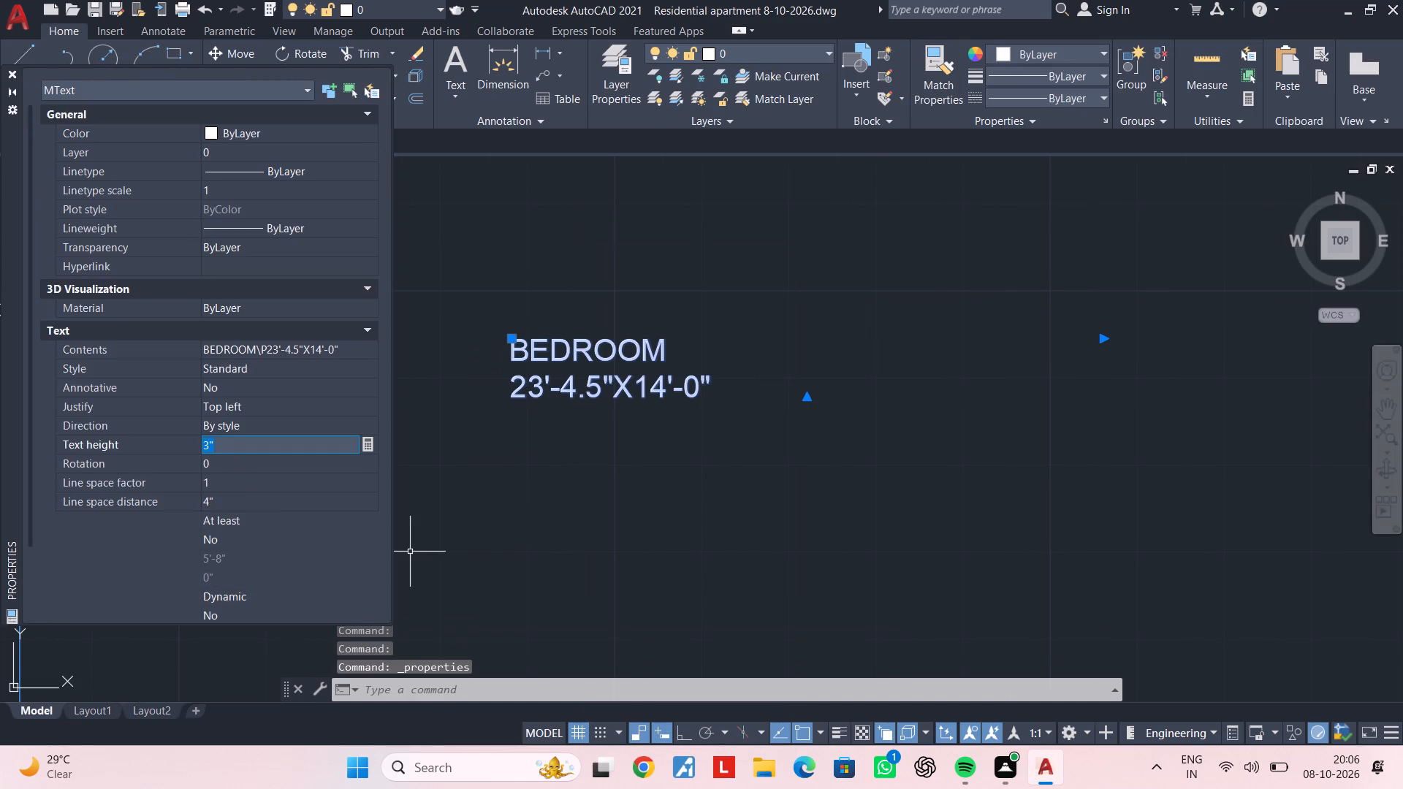
key("BackSpace")
type("6\"")
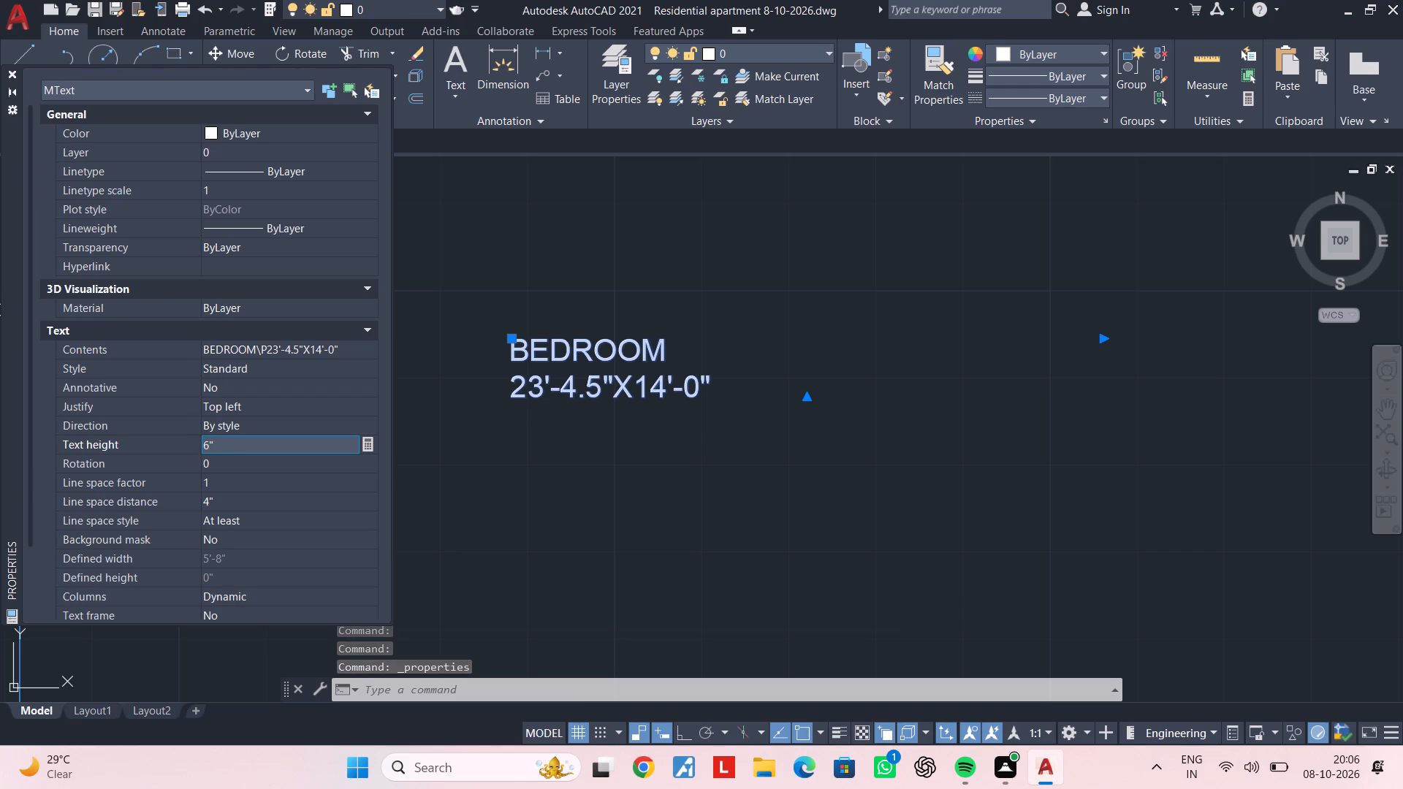
key("Return")
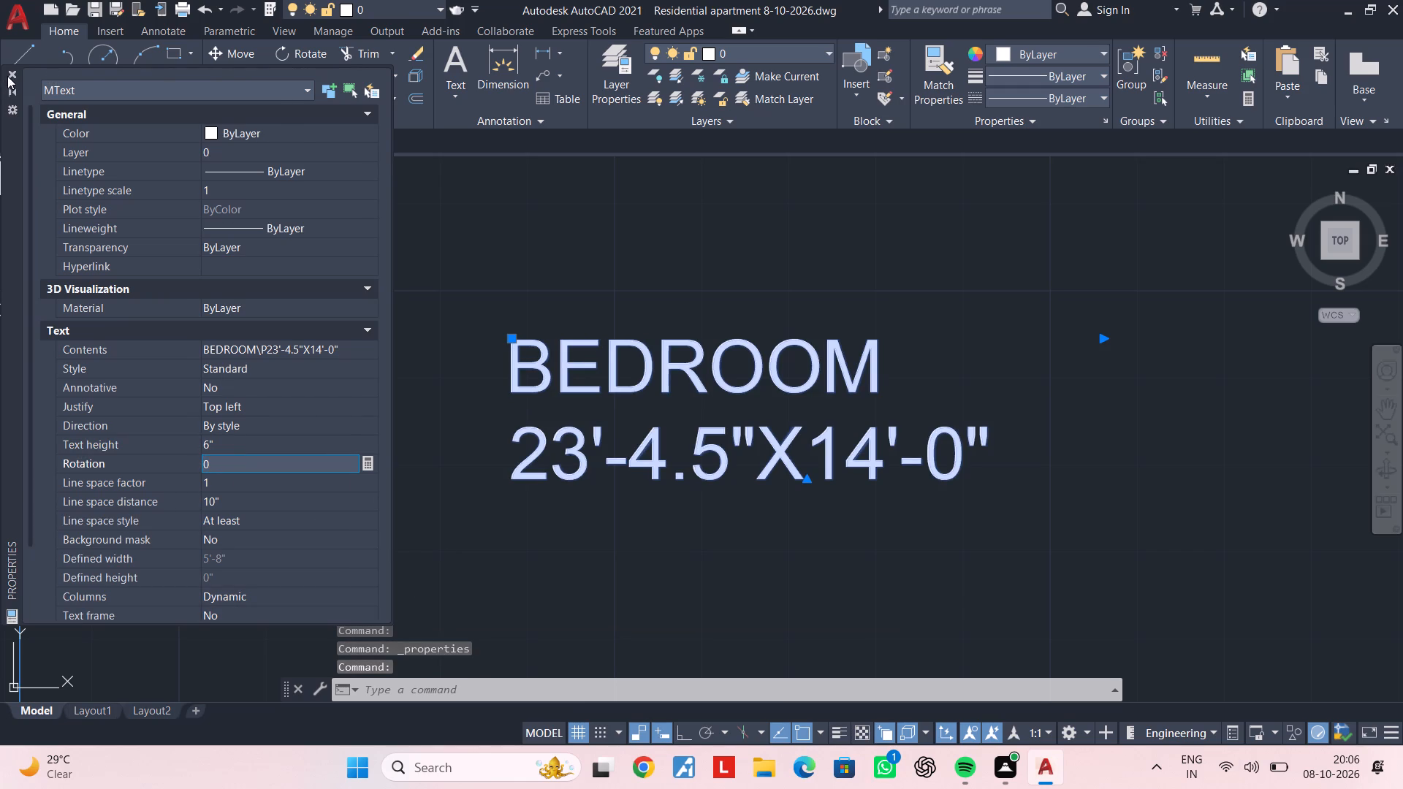
left_click(7, 76)
Indent the word BEDROOM with two leading spaces to centre it over the room size line.
key("Escape")
scroll(681, 462, "down", 3)
middle_click_drag(681, 462, 591, 417)
key("Escape")
double_click(591, 396)
scroll(550, 397, "up", 3)
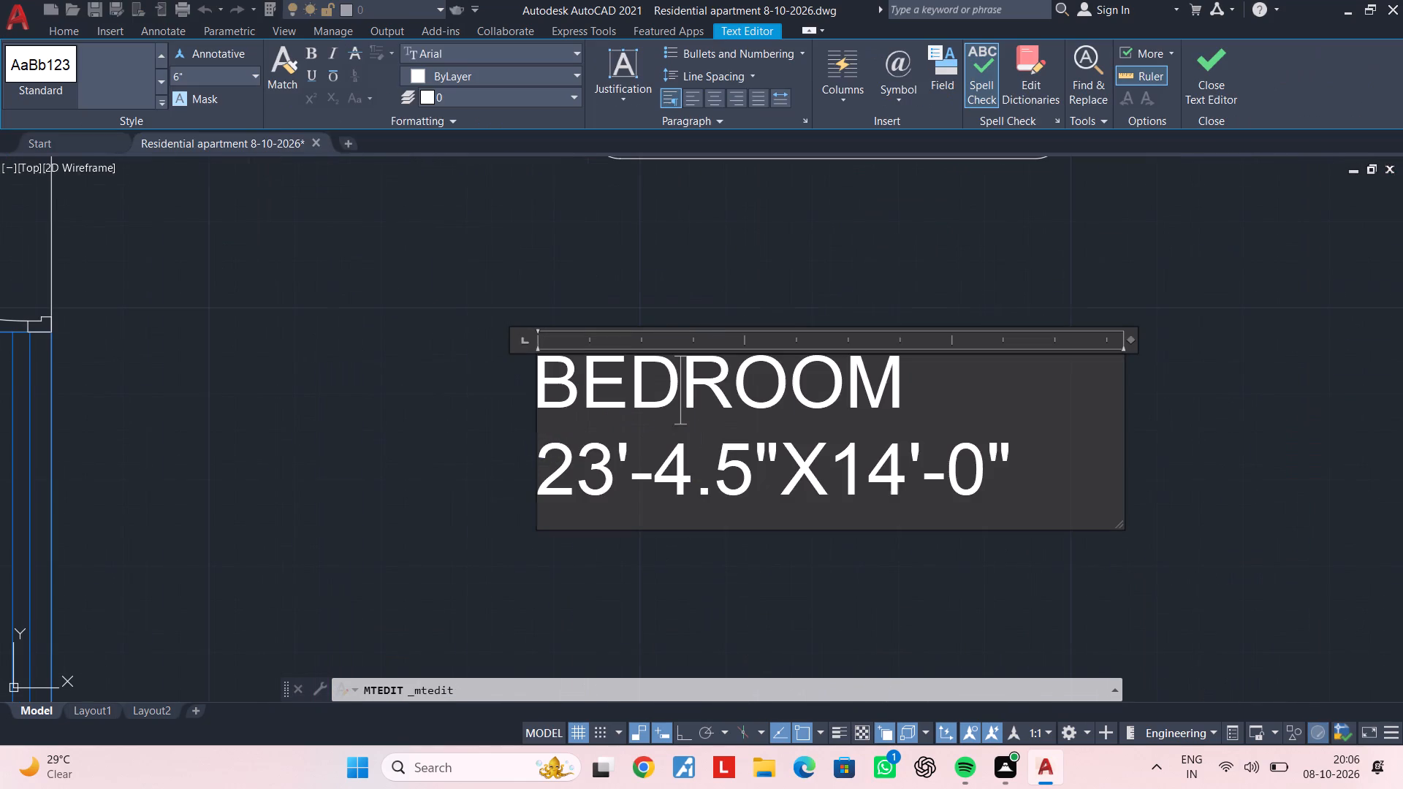
left_click(544, 397)
key("space")
key("space")
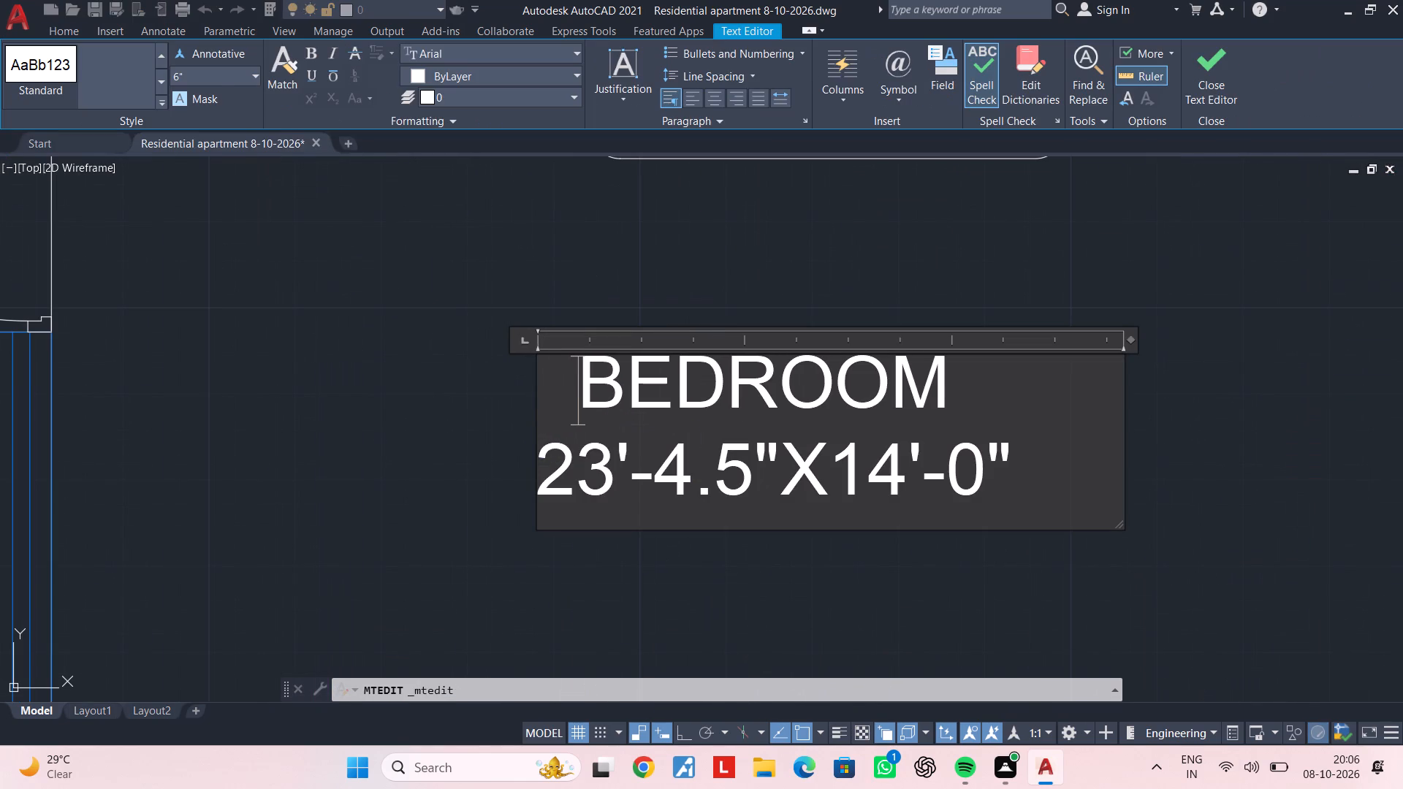
left_click(699, 552)
scroll(751, 522, "down", 4)
middle_click_drag(786, 498, 629, 422)
key("Escape")
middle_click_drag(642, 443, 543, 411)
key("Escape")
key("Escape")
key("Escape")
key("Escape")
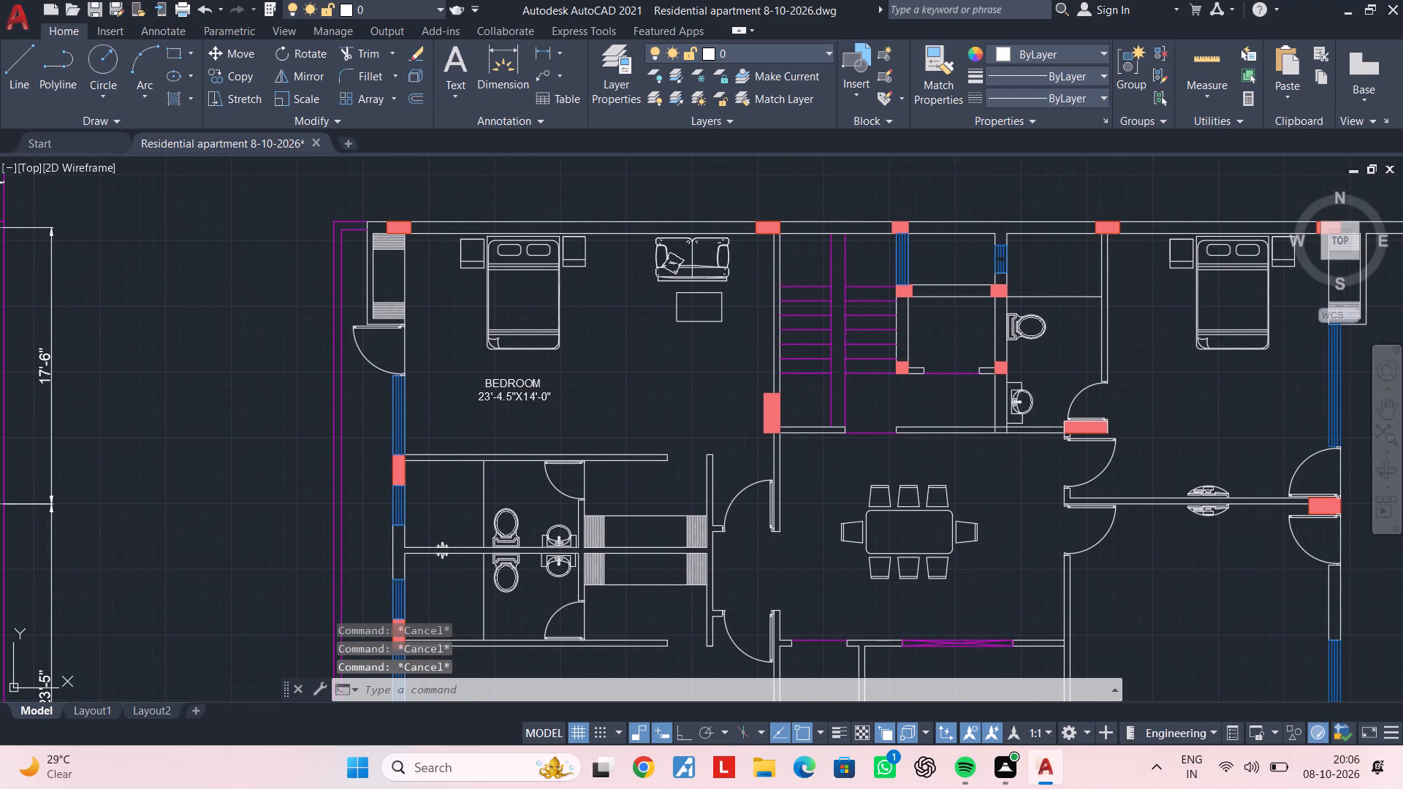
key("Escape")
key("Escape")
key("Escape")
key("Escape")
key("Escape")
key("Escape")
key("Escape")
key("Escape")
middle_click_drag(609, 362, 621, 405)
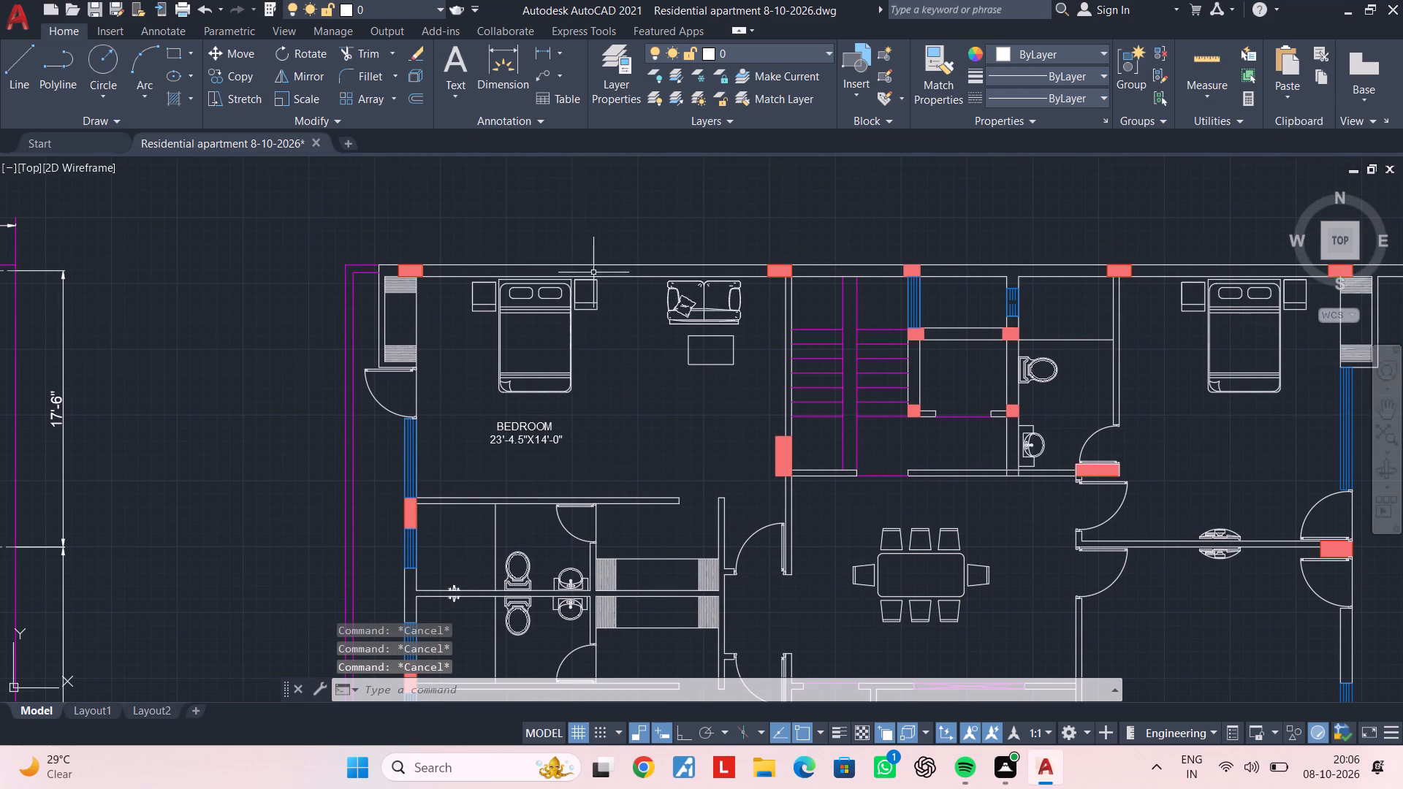
Add a vertical linear dimension between the northwest bedroom's north and south walls, placed between the bed and the sofa.
left_click(546, 56)
scroll(630, 298, "up", 2)
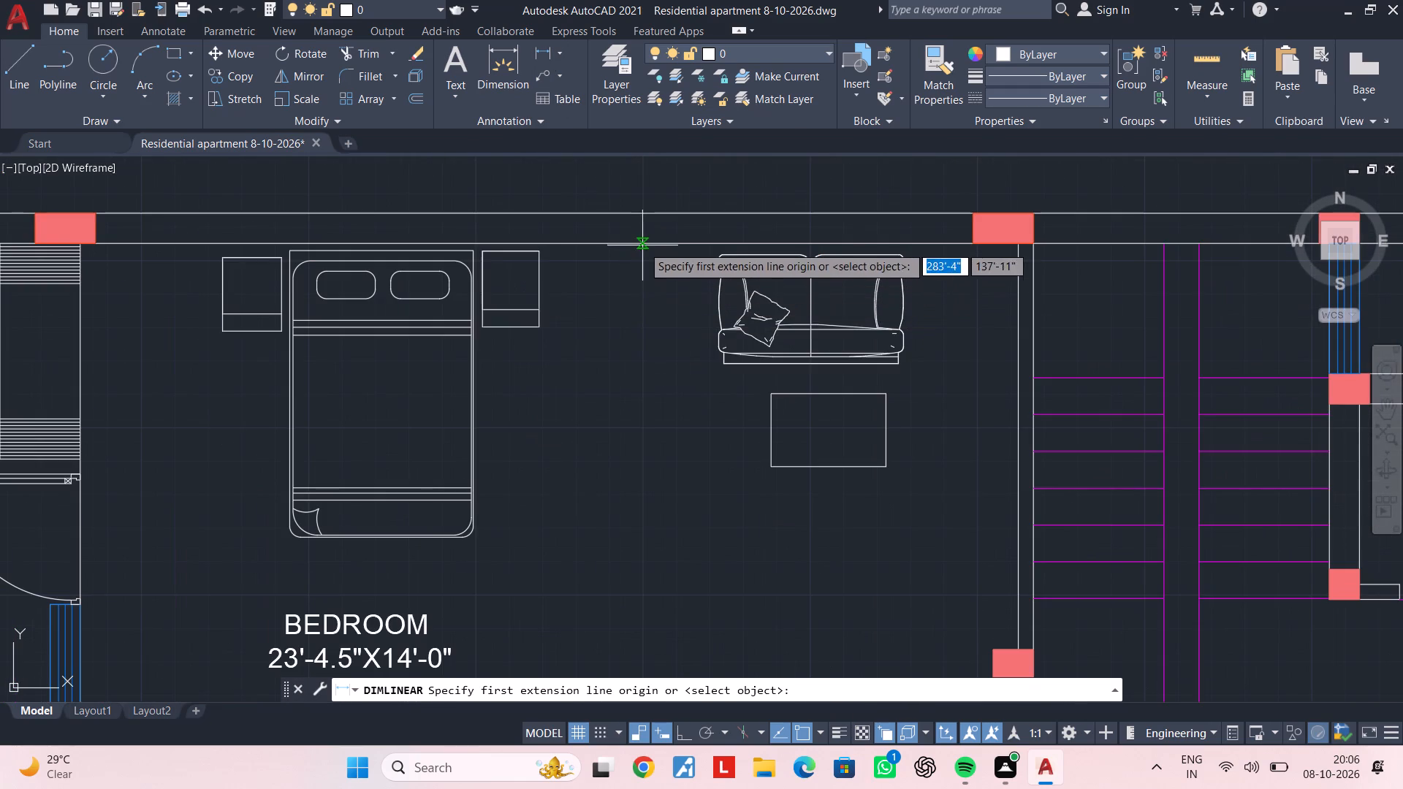
left_click(642, 245)
scroll(639, 444, "down", 1)
middle_click_drag(639, 444, 642, 228)
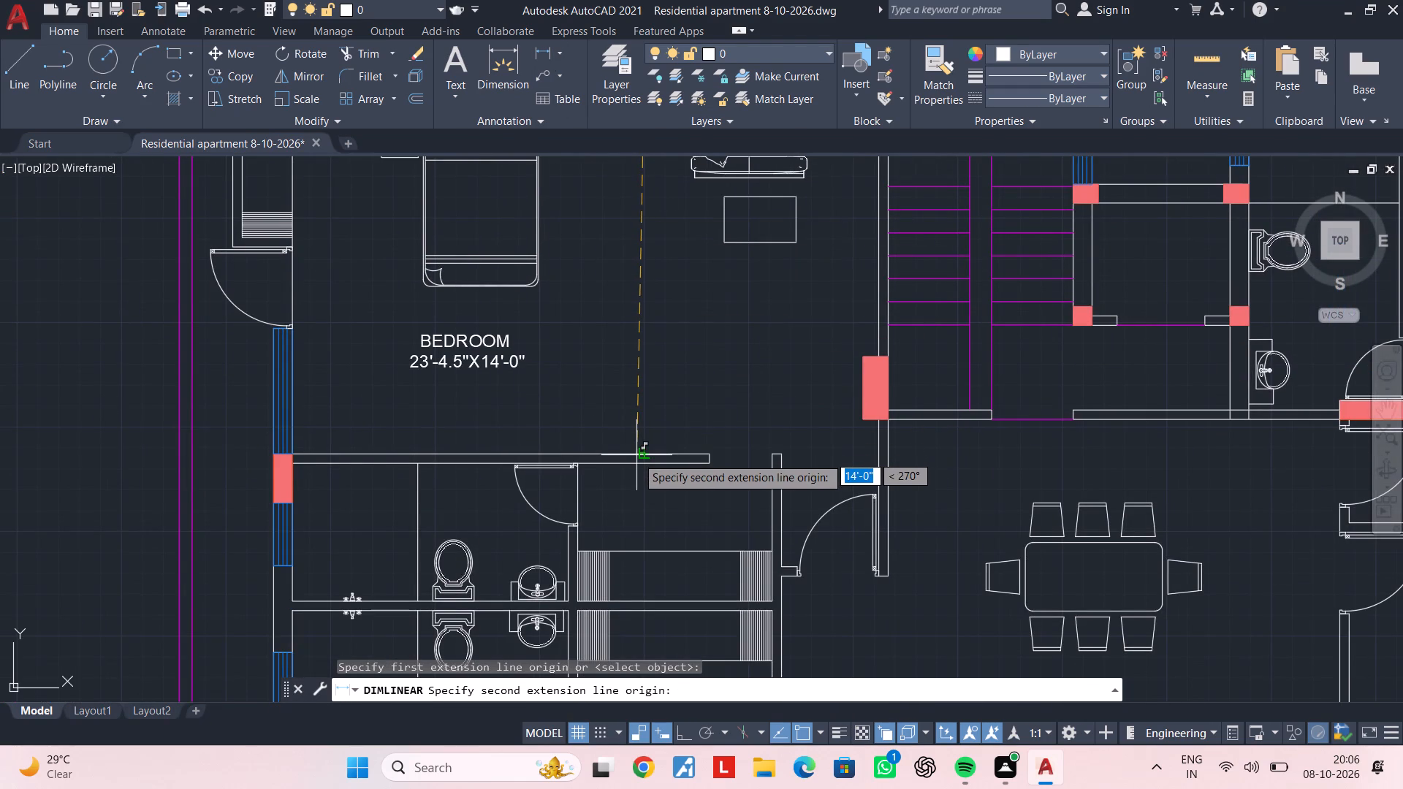
left_click(640, 451)
left_click(638, 401)
middle_click_drag(660, 401, 628, 479)
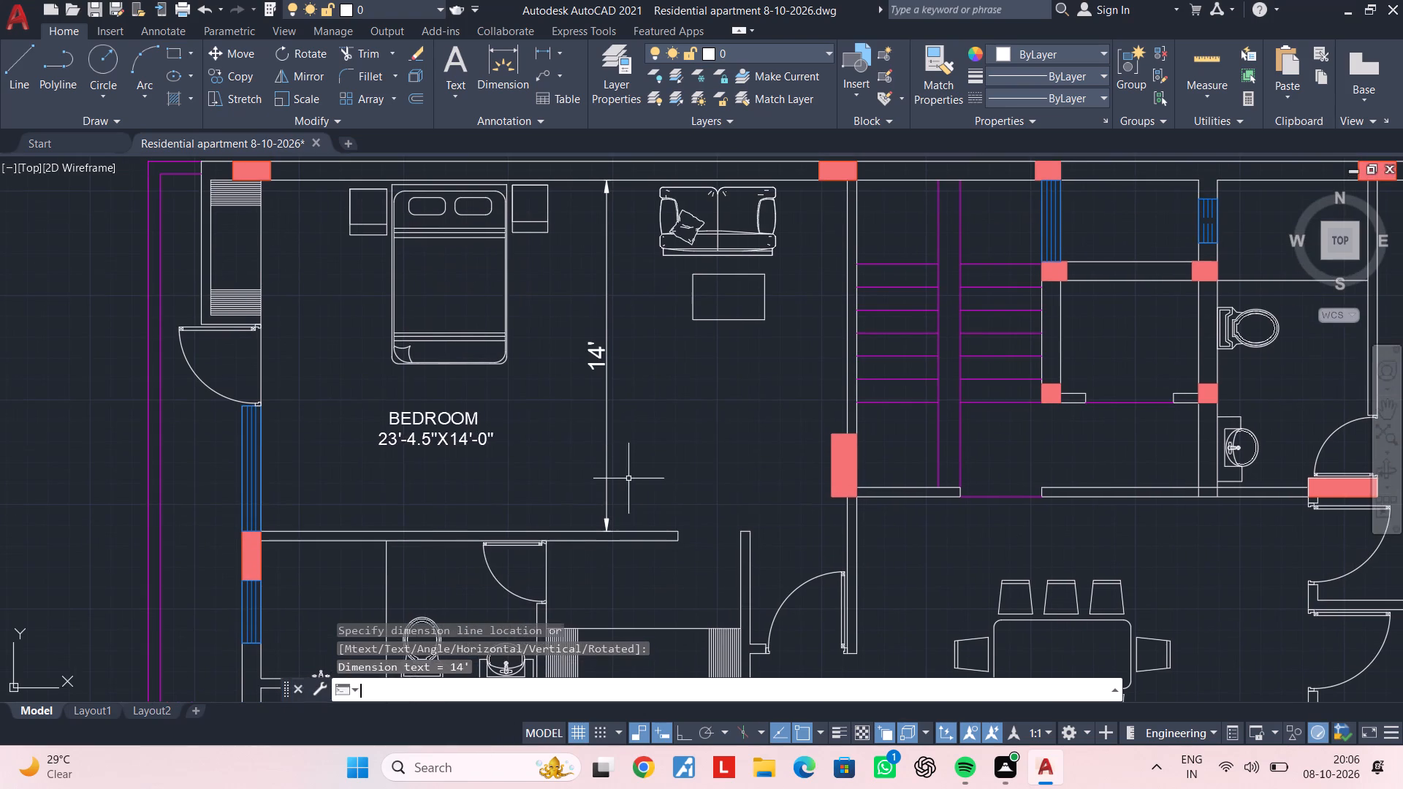
Add a horizontal linear dimension across the northwest bedroom's full width, placed just below the room label.
key("space")
left_click(262, 446)
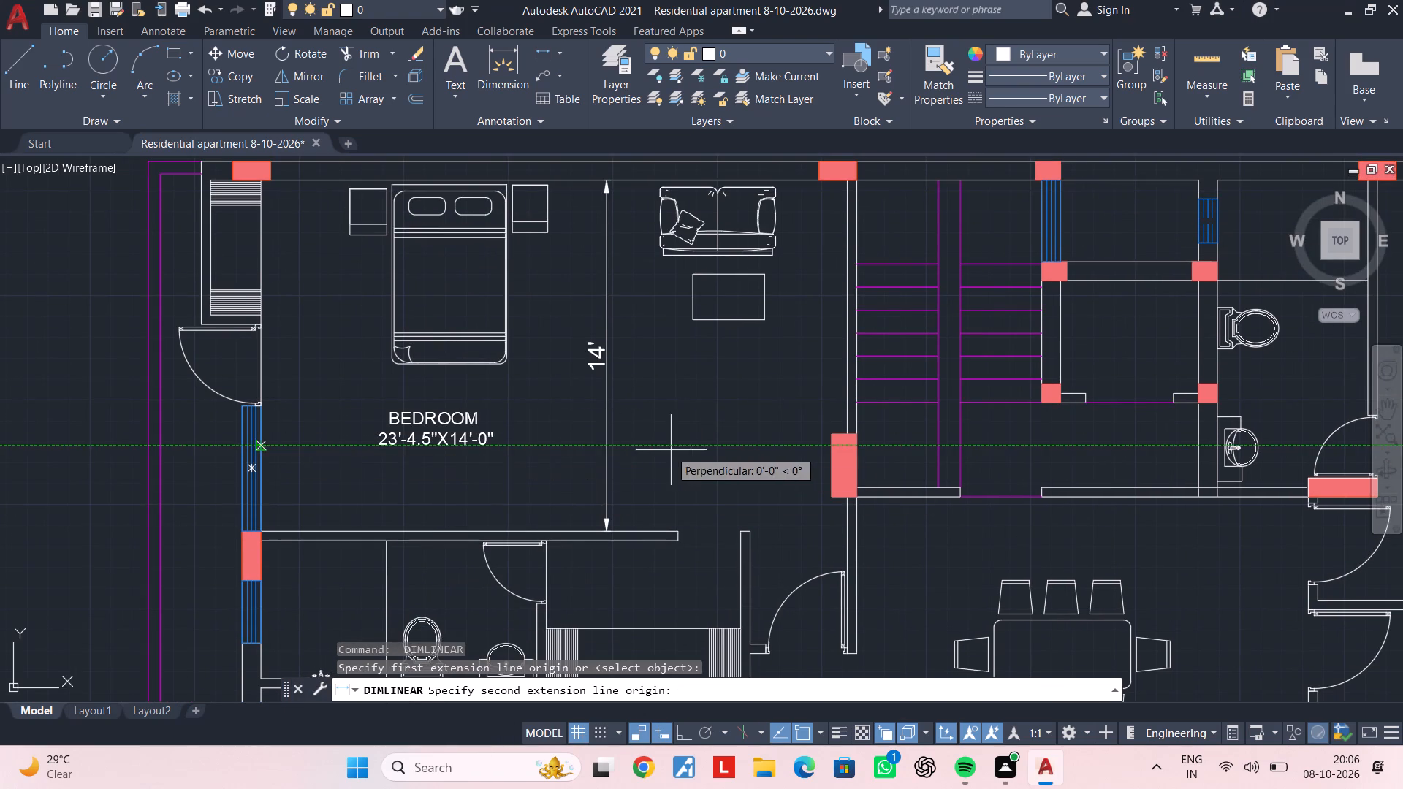
scroll(795, 432, "up", 2)
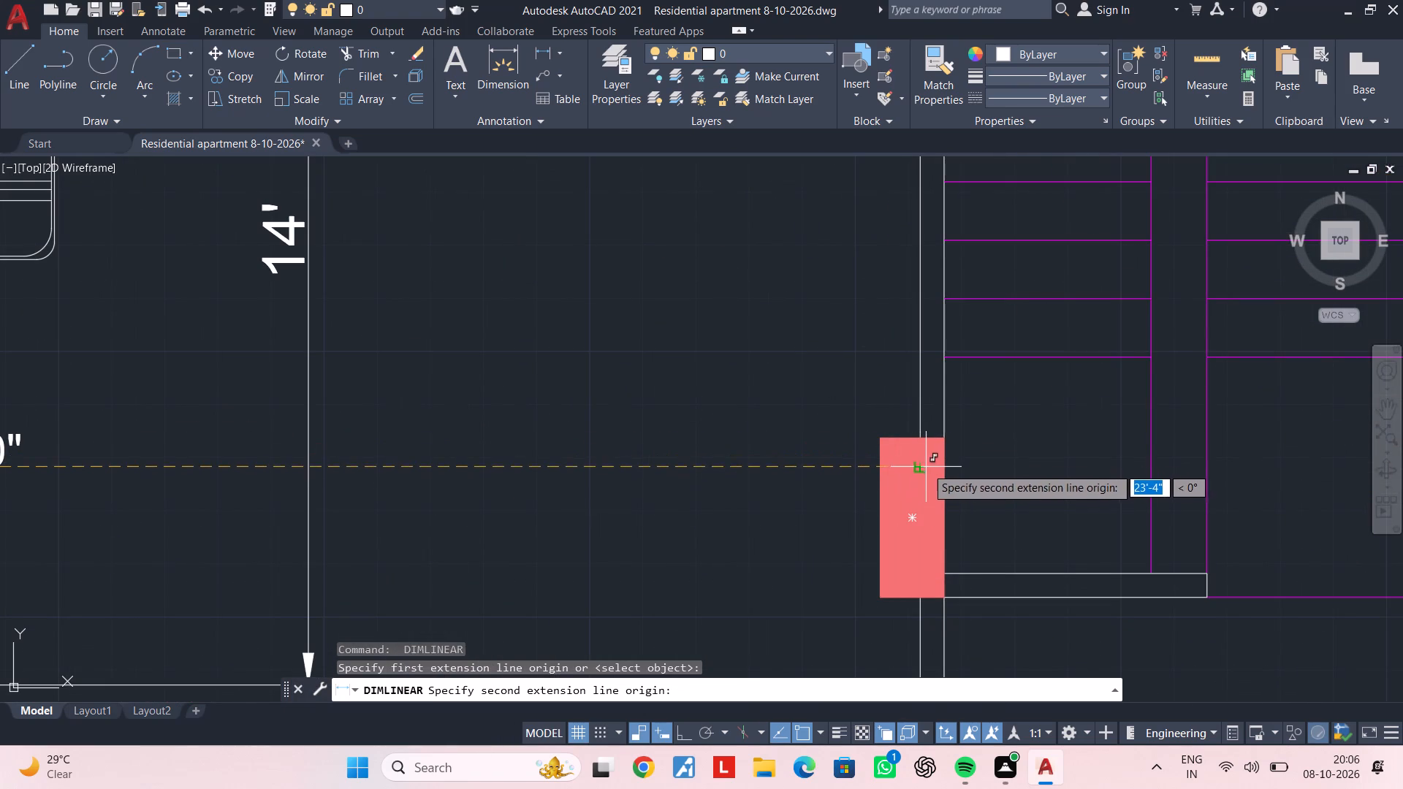
left_click(921, 471)
scroll(693, 449, "down", 1)
middle_click_drag(693, 449, 750, 401)
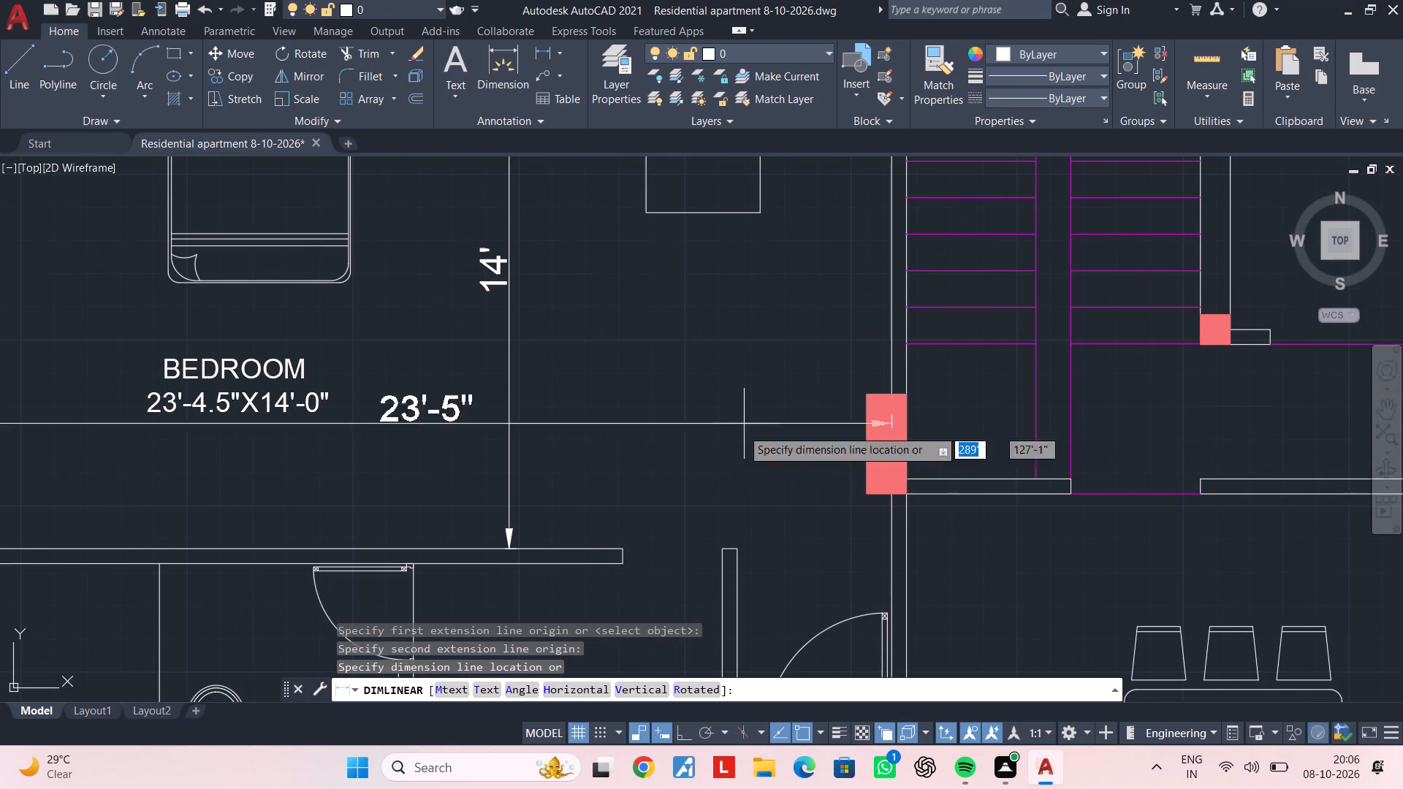
left_click(729, 468)
key("Escape")
scroll(719, 469, "down", 2)
middle_click_drag(726, 452, 703, 476)
middle_click_drag(708, 454, 647, 456)
middle_click_drag(665, 447, 556, 443)
key("Escape")
key("Escape")
key("Escape")
middle_click_drag(698, 452, 620, 452)
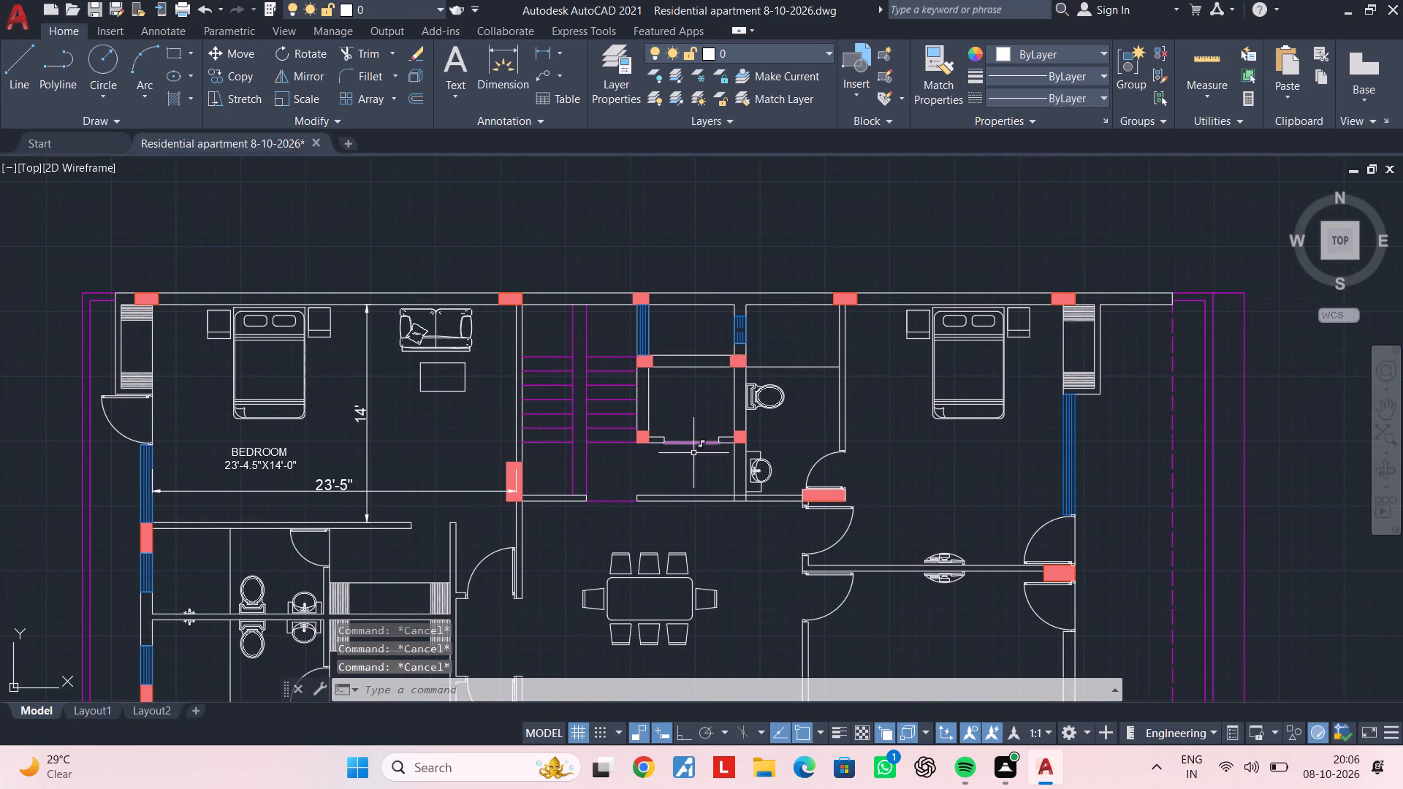
key("Escape")
key("Escape")
key("Escape")
key("Escape")
Add a horizontal linear dimension across the width of the staircase's east flight, just above its top tread.
scroll(561, 373, "up", 2)
middle_click_drag(650, 310, 651, 377)
key("Escape")
left_click(547, 53)
scroll(647, 381, "up", 1)
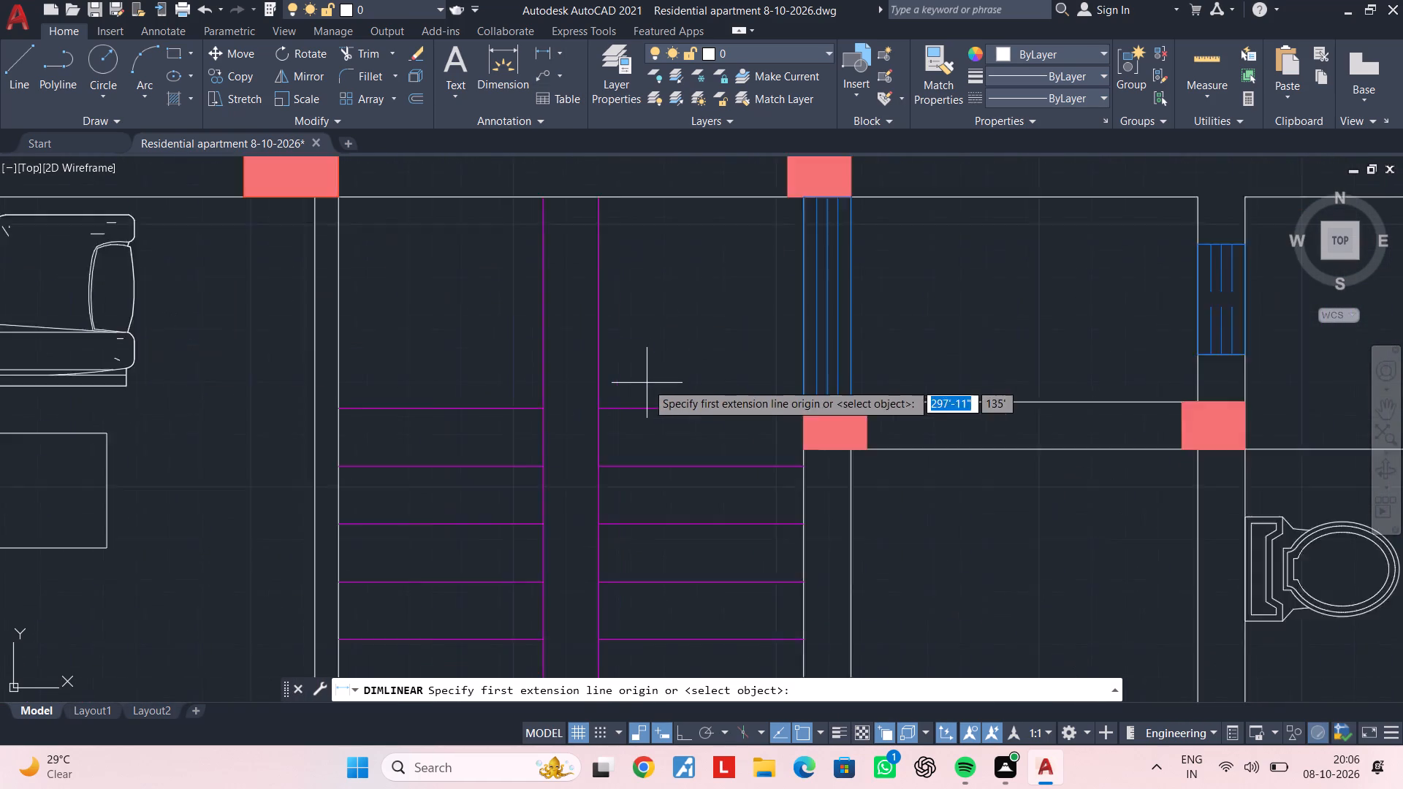
scroll(647, 384, "up", 1)
left_click(566, 420)
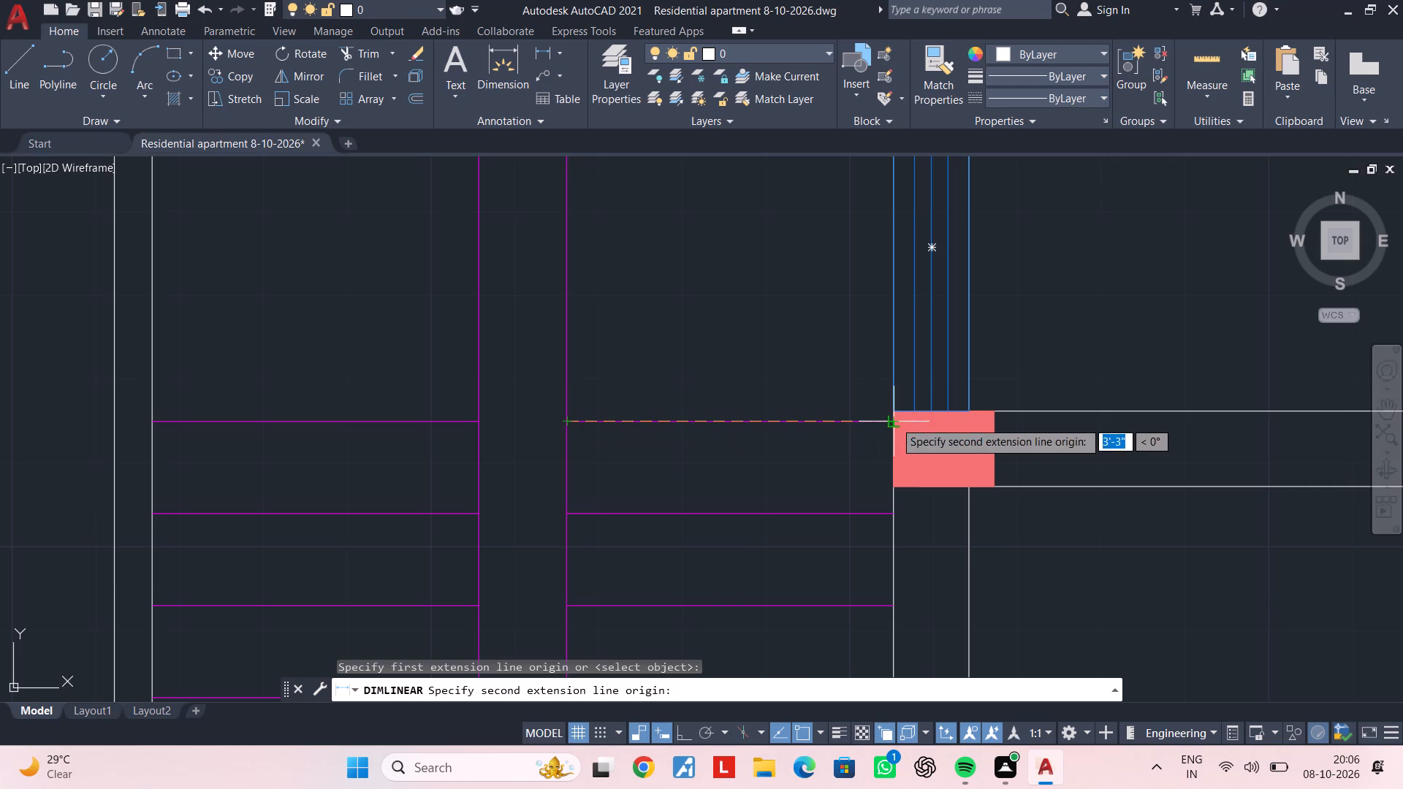
left_click(894, 421)
left_click(878, 375)
scroll(829, 384, "down", 3)
middle_click_drag(841, 384, 949, 401)
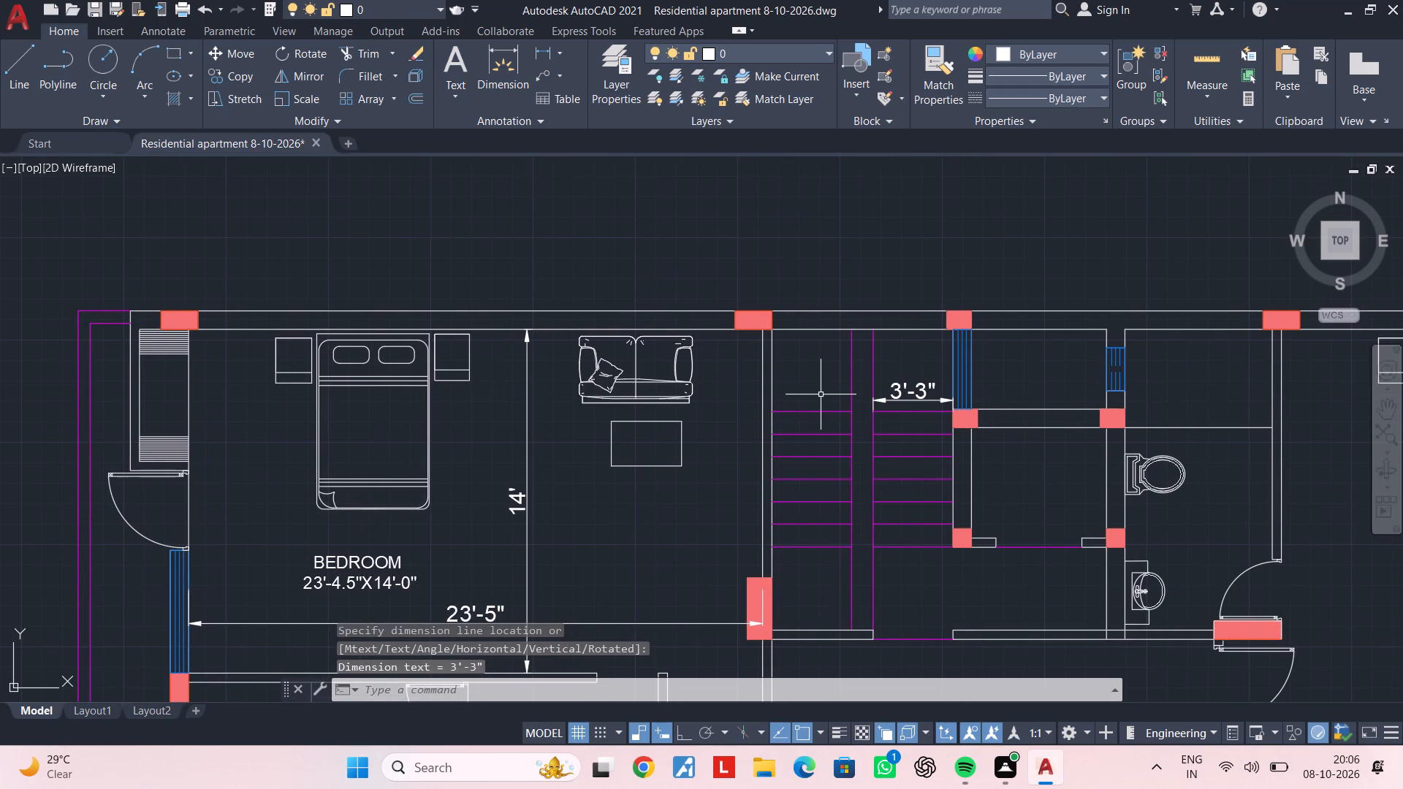
key("Escape")
key("Escape")
key("Escape")
key("Escape")
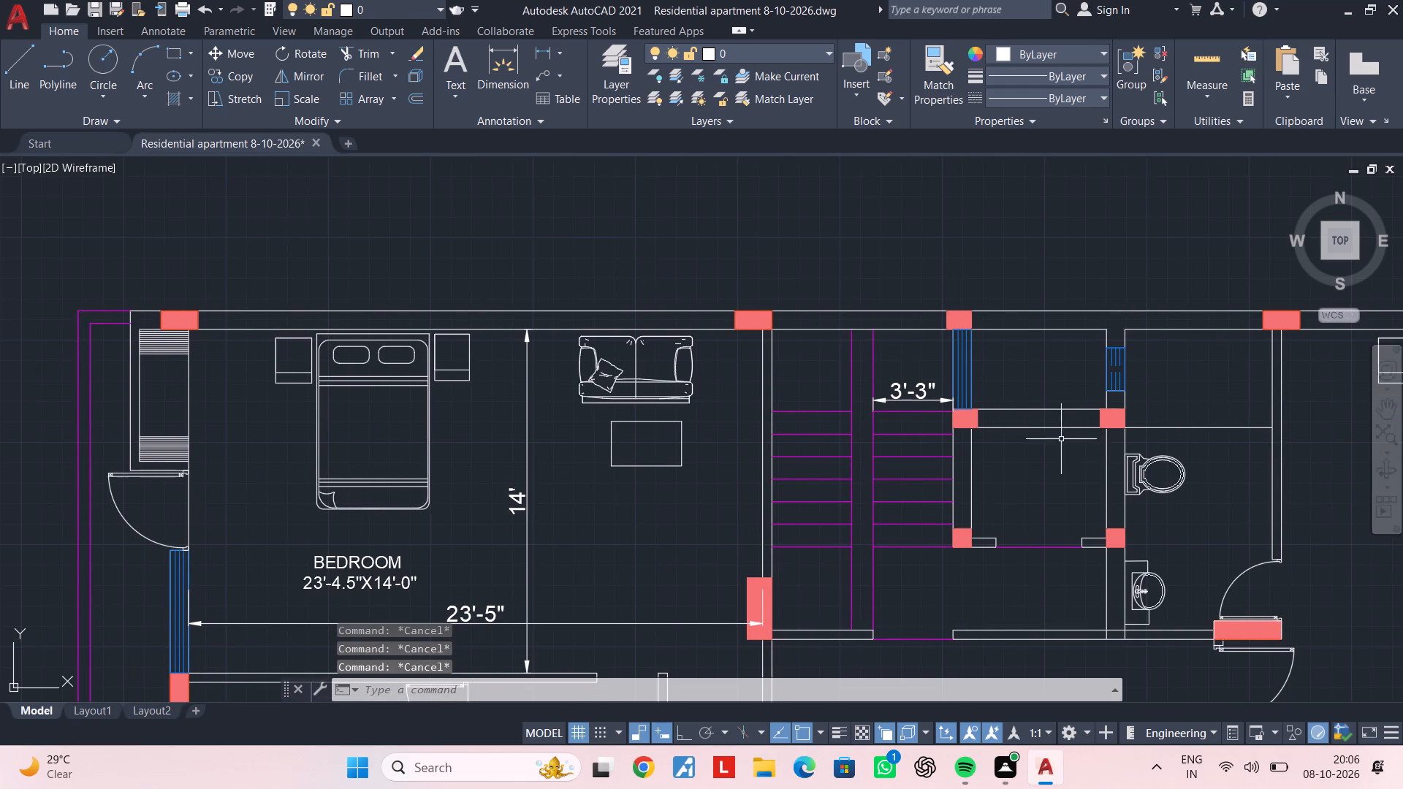
Copy the BEDROOM label into the small windowed space between the staircase and the toilet, north of the lift.
middle_click_drag(1044, 438, 898, 438)
middle_click_drag(824, 424, 815, 314)
left_click(209, 470)
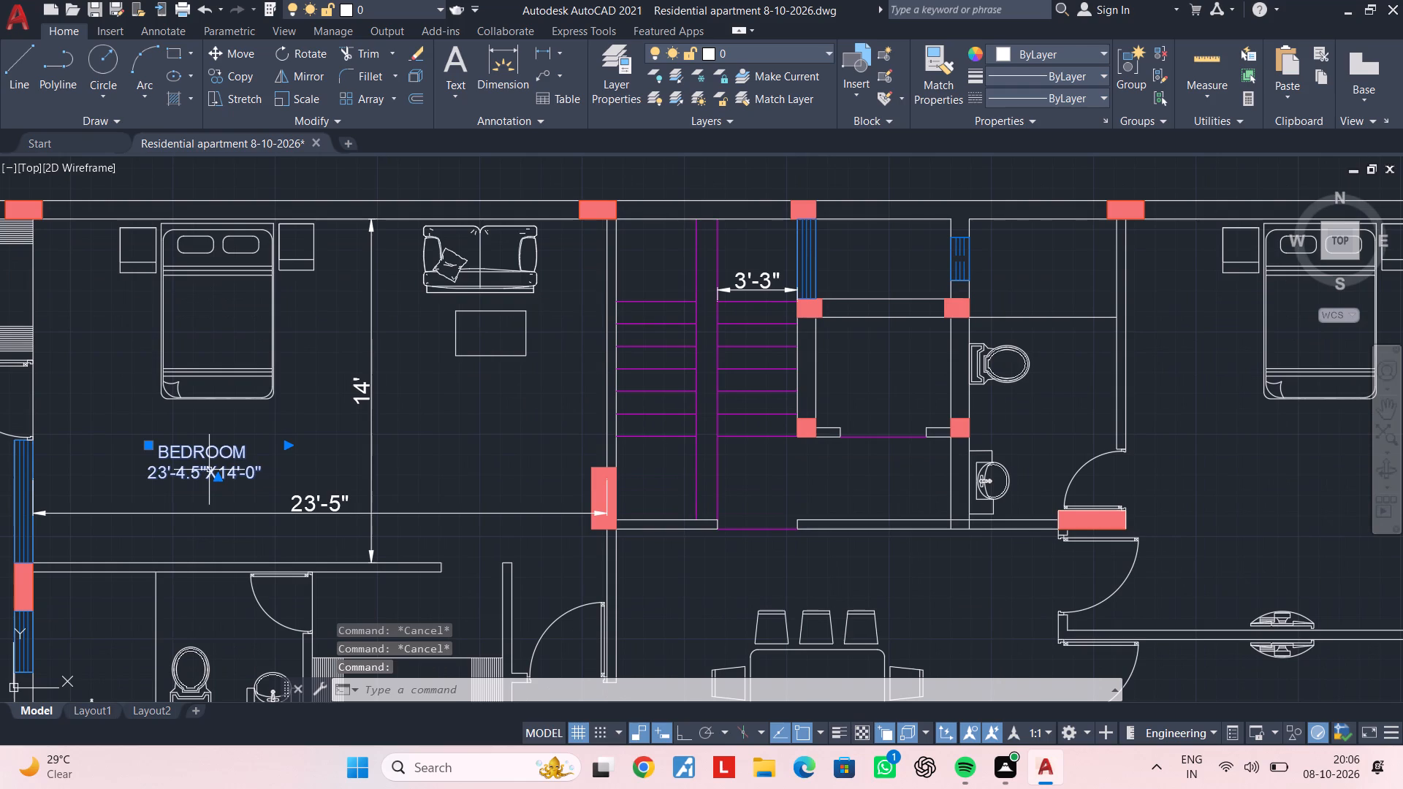
type("CO")
key("space")
left_click_drag(203, 473, 244, 472)
middle_click_drag(748, 357, 673, 400)
scroll(757, 325, "up", 1)
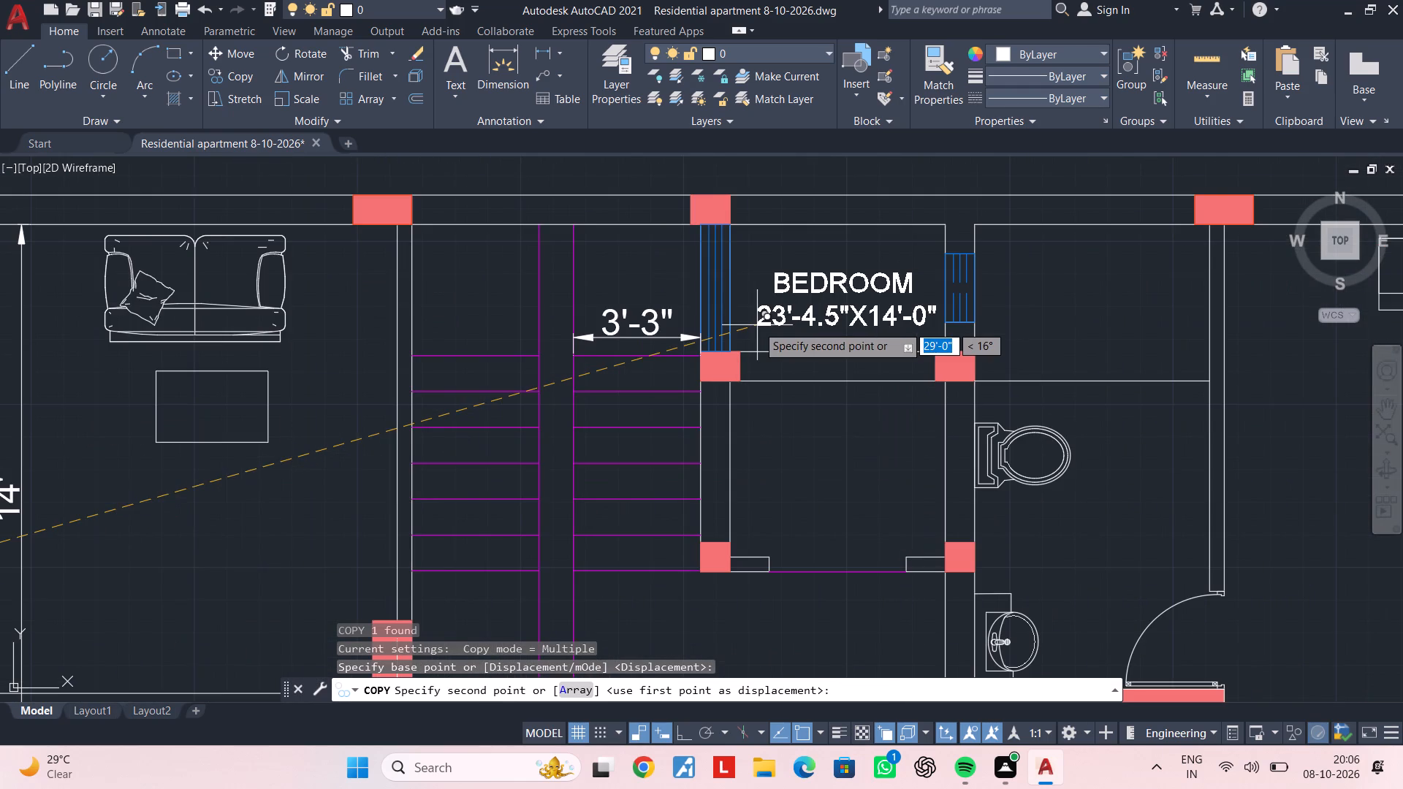
scroll(757, 325, "up", 1)
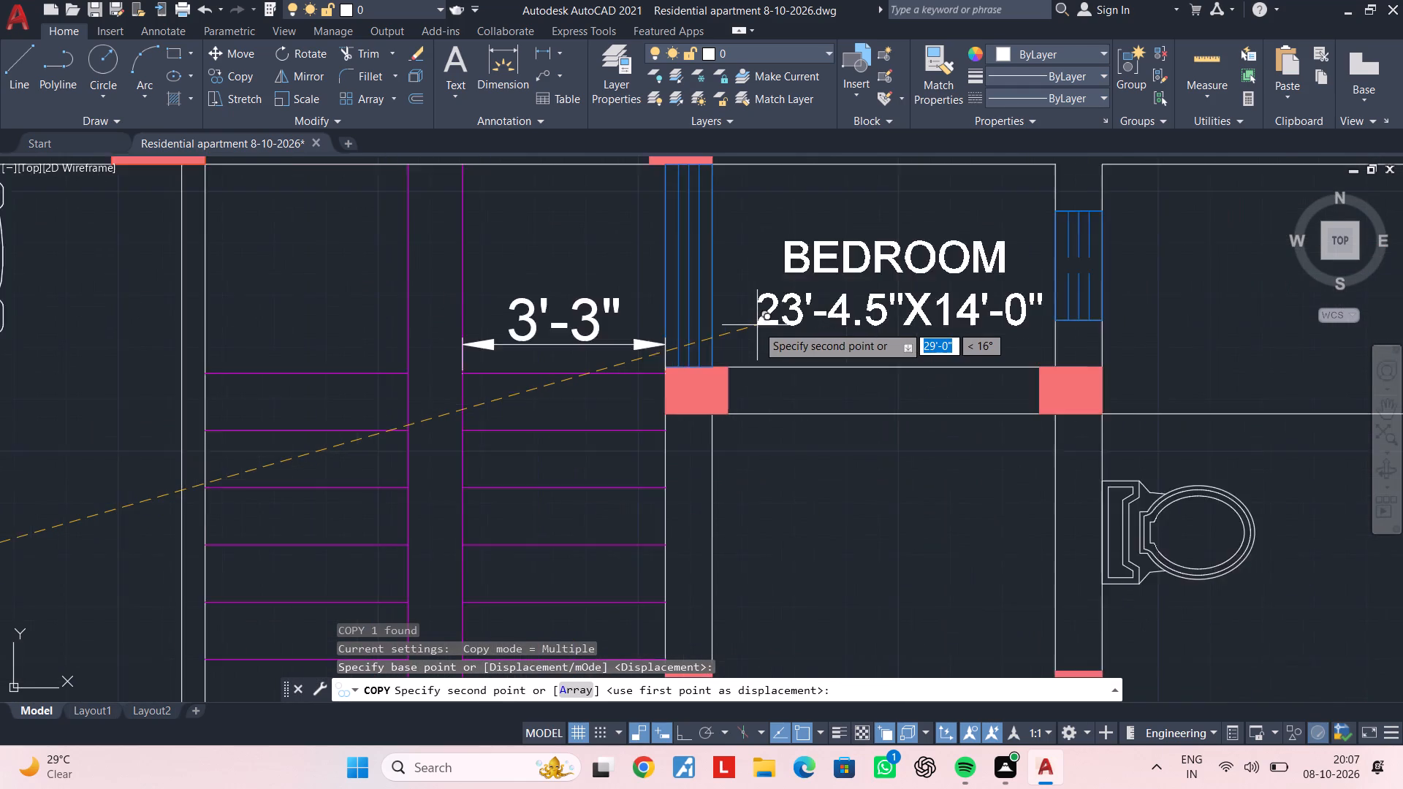
scroll(757, 325, "up", 1)
middle_click_drag(739, 322, 612, 441)
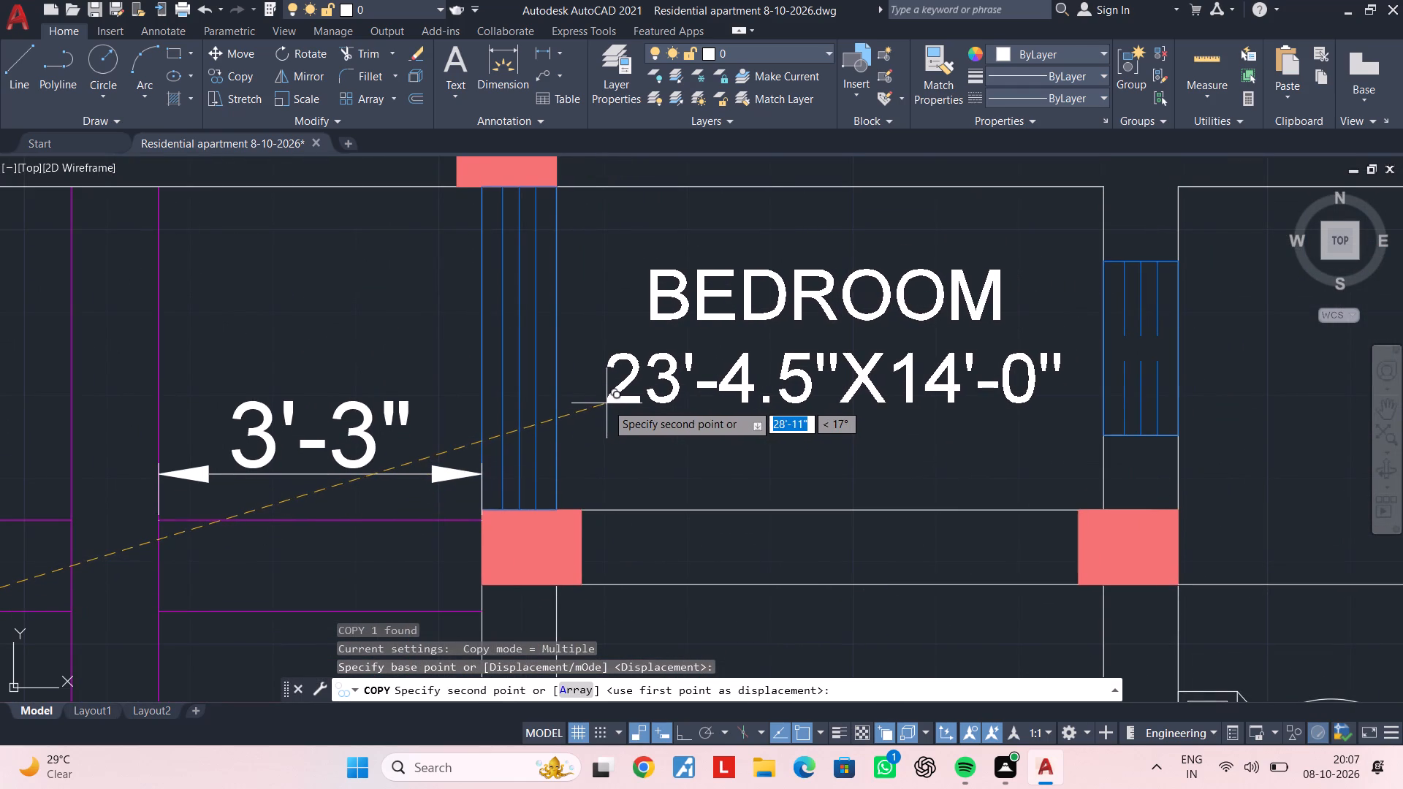
left_click(607, 403)
key("Escape")
key("Escape")
triple_click(628, 399)
key("Escape")
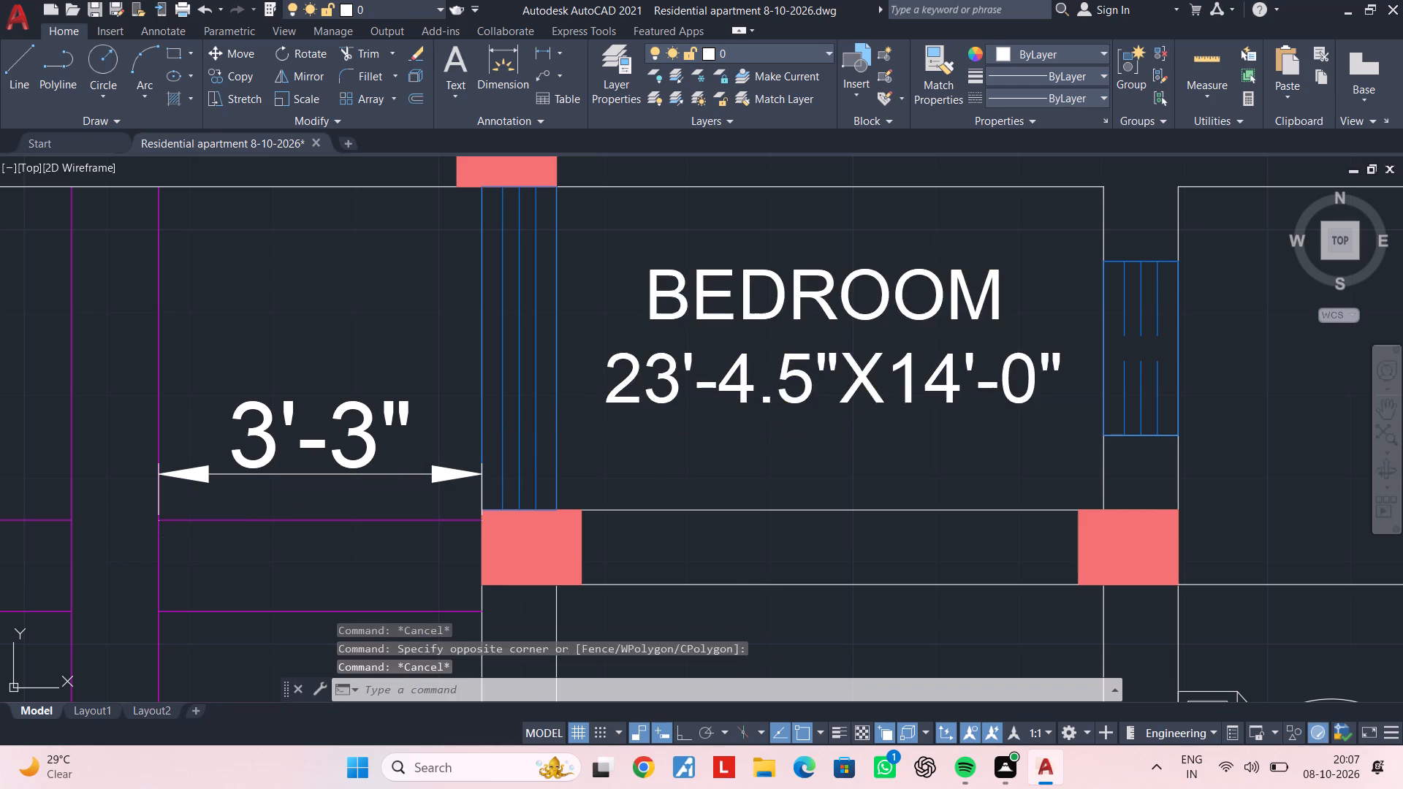
Replace the copied label's two lines with the single word SHAFT, indented by one extra space.
double_click(624, 400)
left_click_drag(1083, 381, 647, 313)
key("BackSpace")
type("SH")
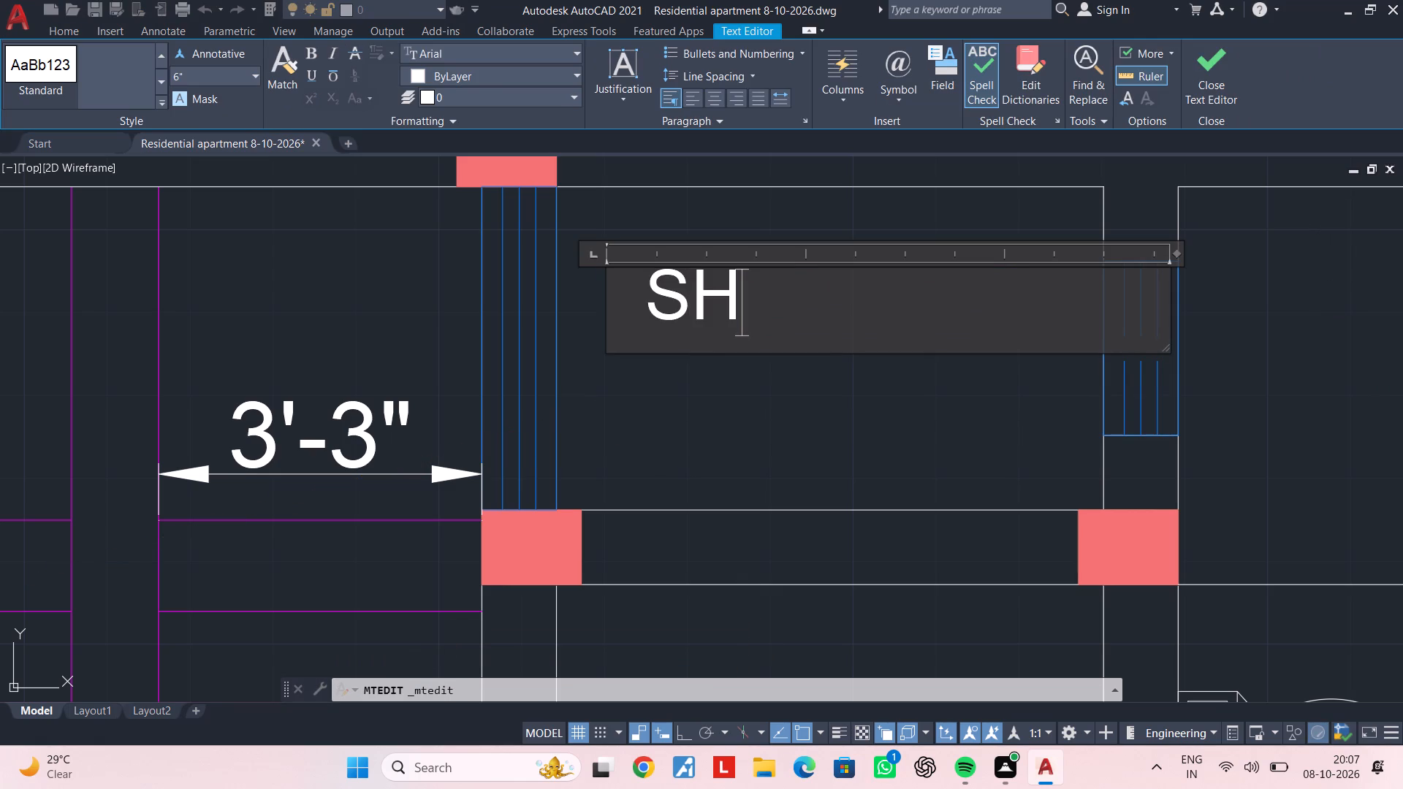
type("AFT")
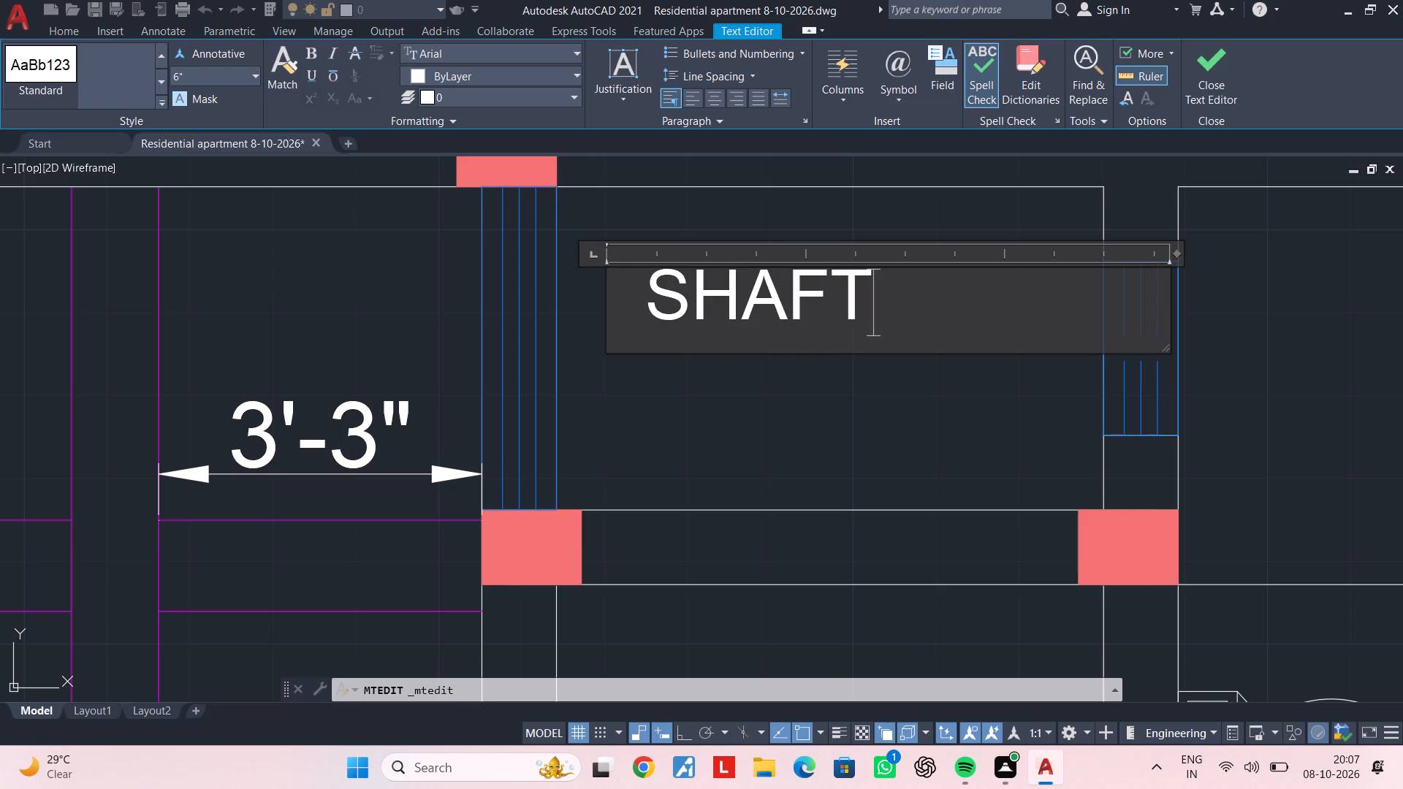
left_click(649, 300)
key("space")
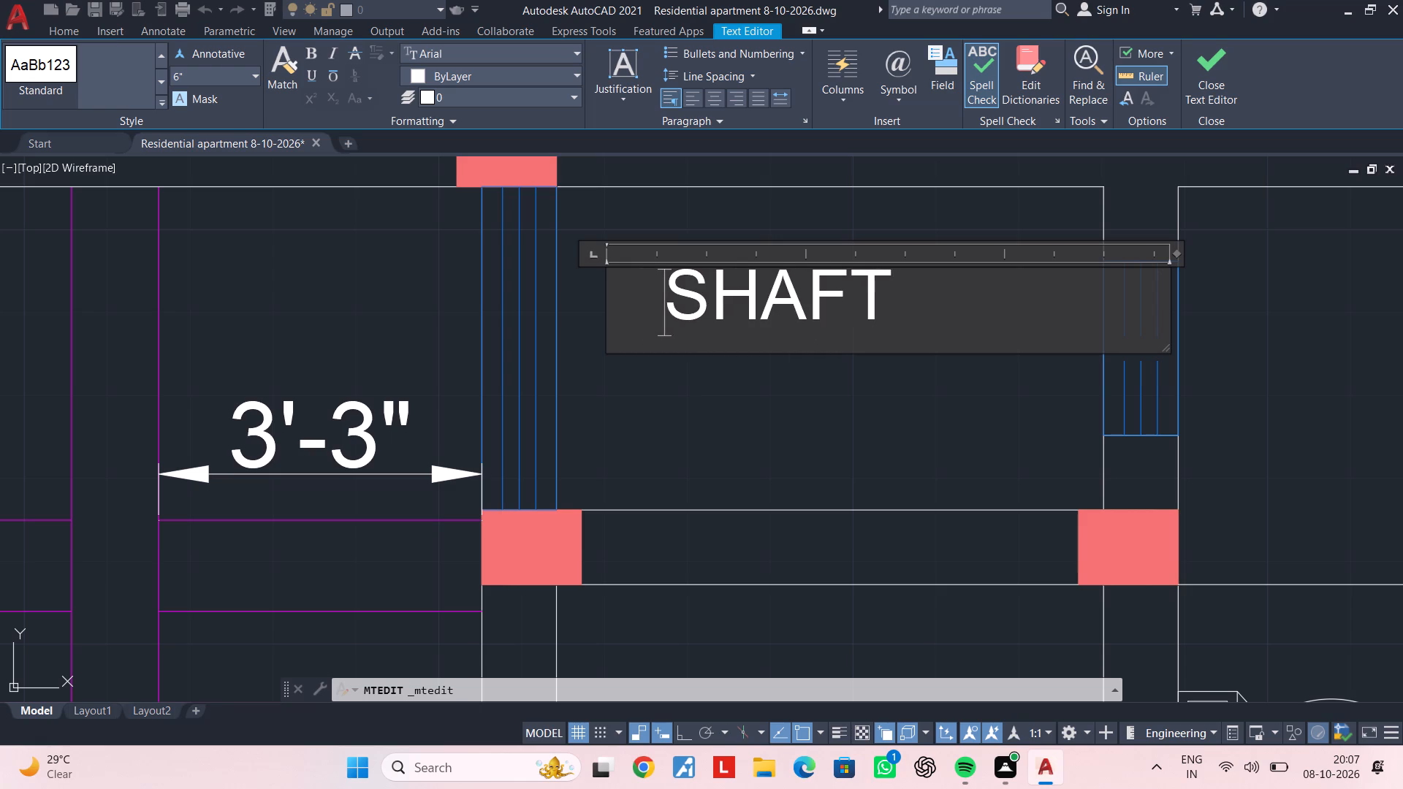
left_click(761, 384)
scroll(794, 403, "down", 4)
middle_click_drag(848, 443, 730, 427)
scroll(731, 422, "up", 2)
middle_click_drag(761, 445, 723, 408)
key("Escape")
key("Escape")
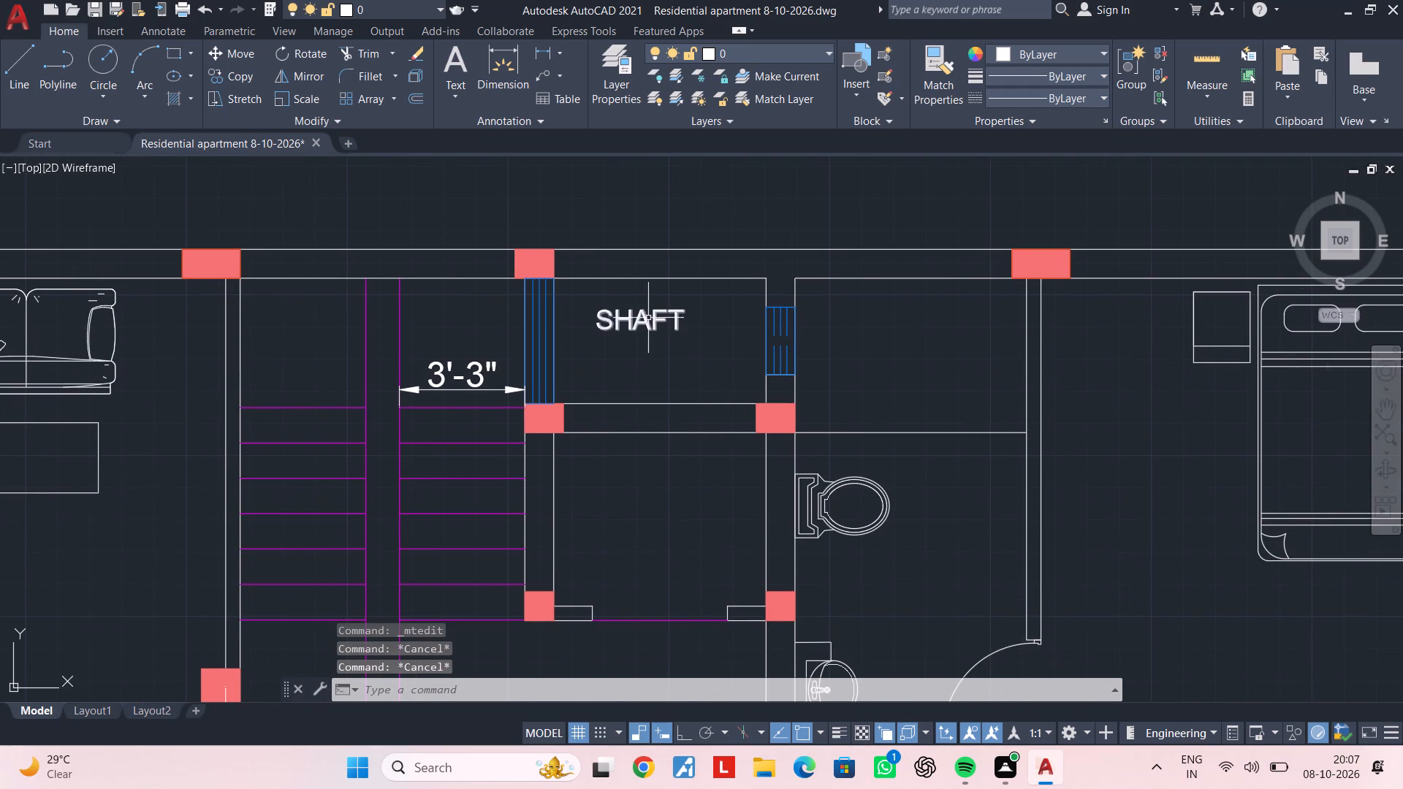
Copy the SHAFT label east into the northern part of the adjacent toilet.
left_click(648, 317)
type("CO")
key("space")
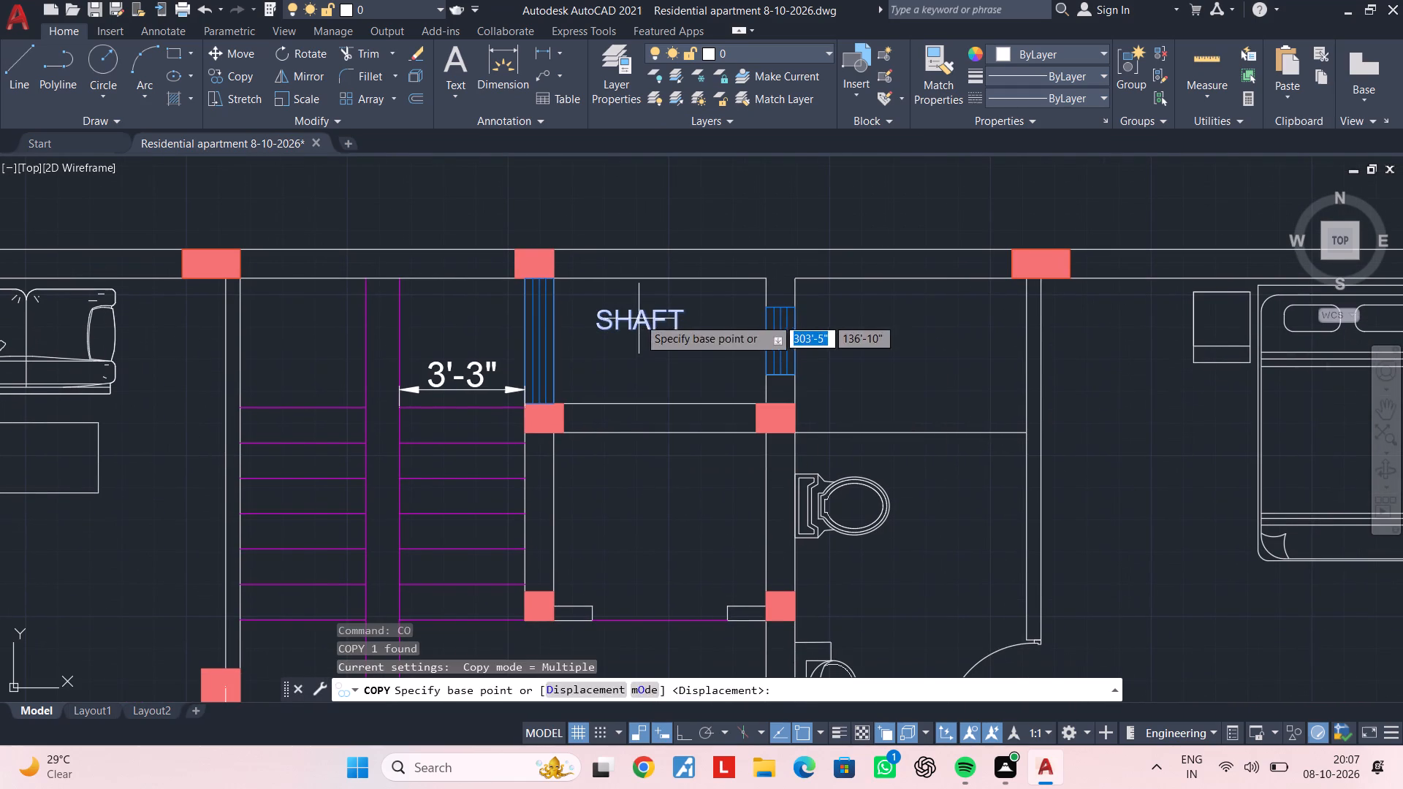
left_click(639, 318)
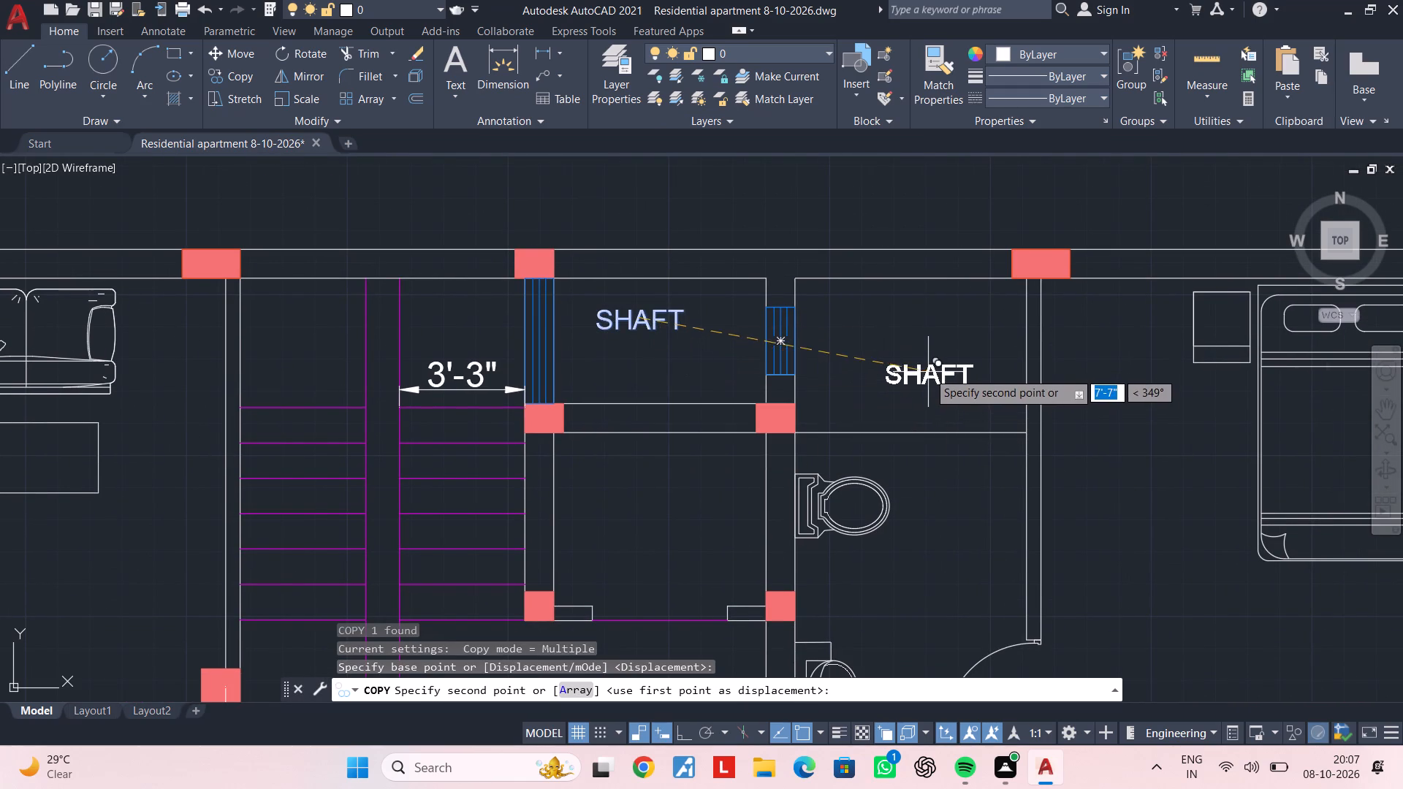
scroll(928, 372, "up", 1)
left_click(862, 289)
key("Escape")
Change the copied label to TOILET with 6'-0"X12'-3" on a second line indented by two spaces.
double_click(848, 301)
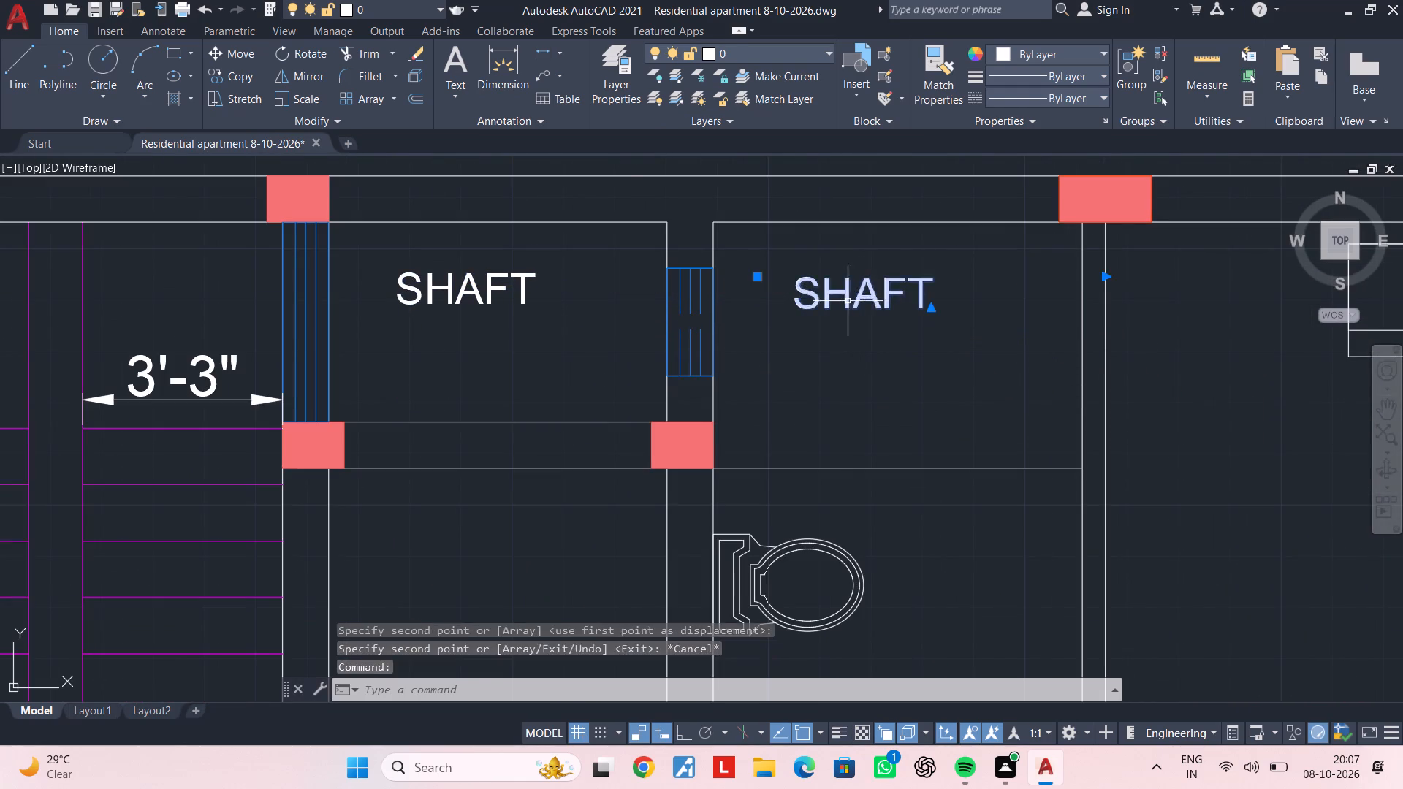
scroll(848, 301, "up", 2)
left_click_drag(1079, 278, 708, 286)
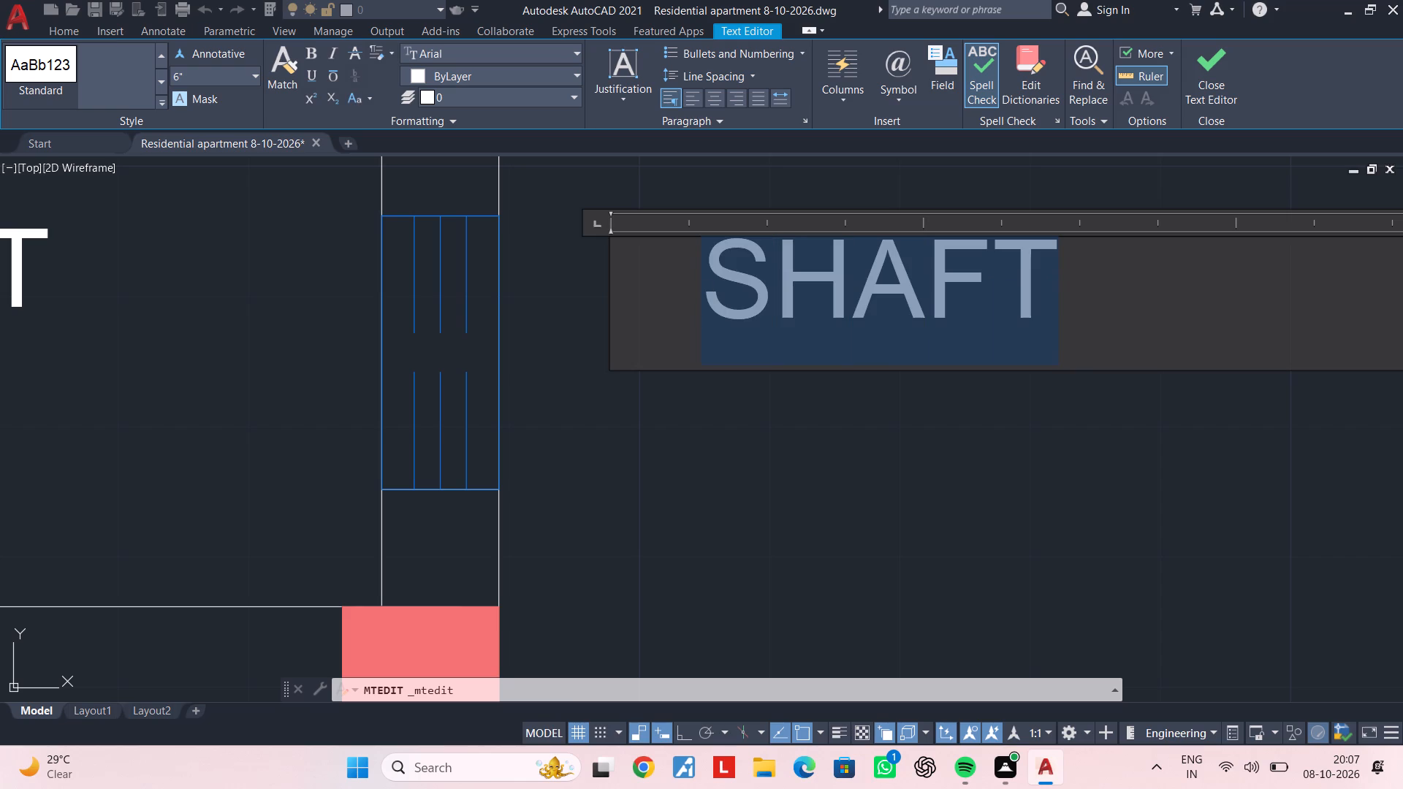
key("BackSpace")
type("TOIL")
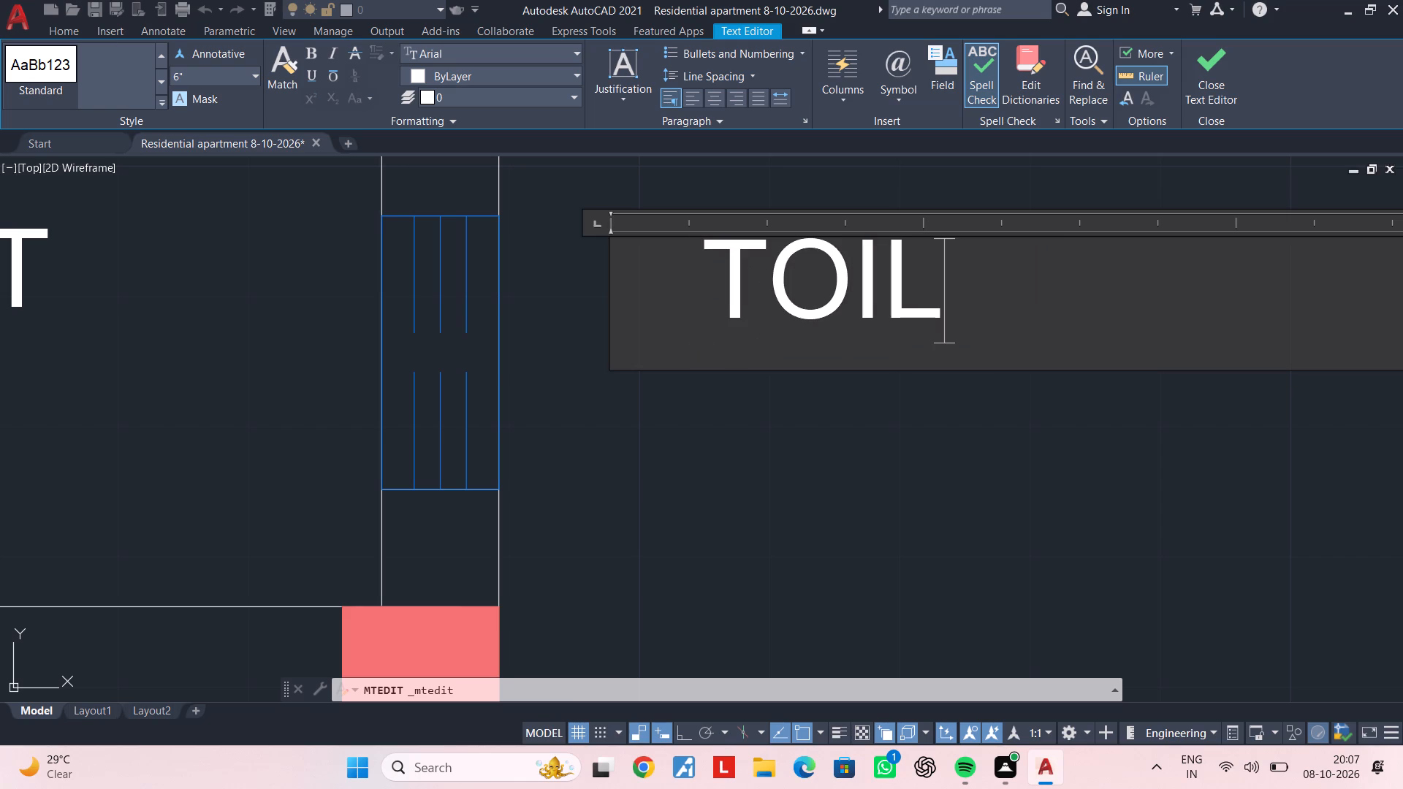
type("ET")
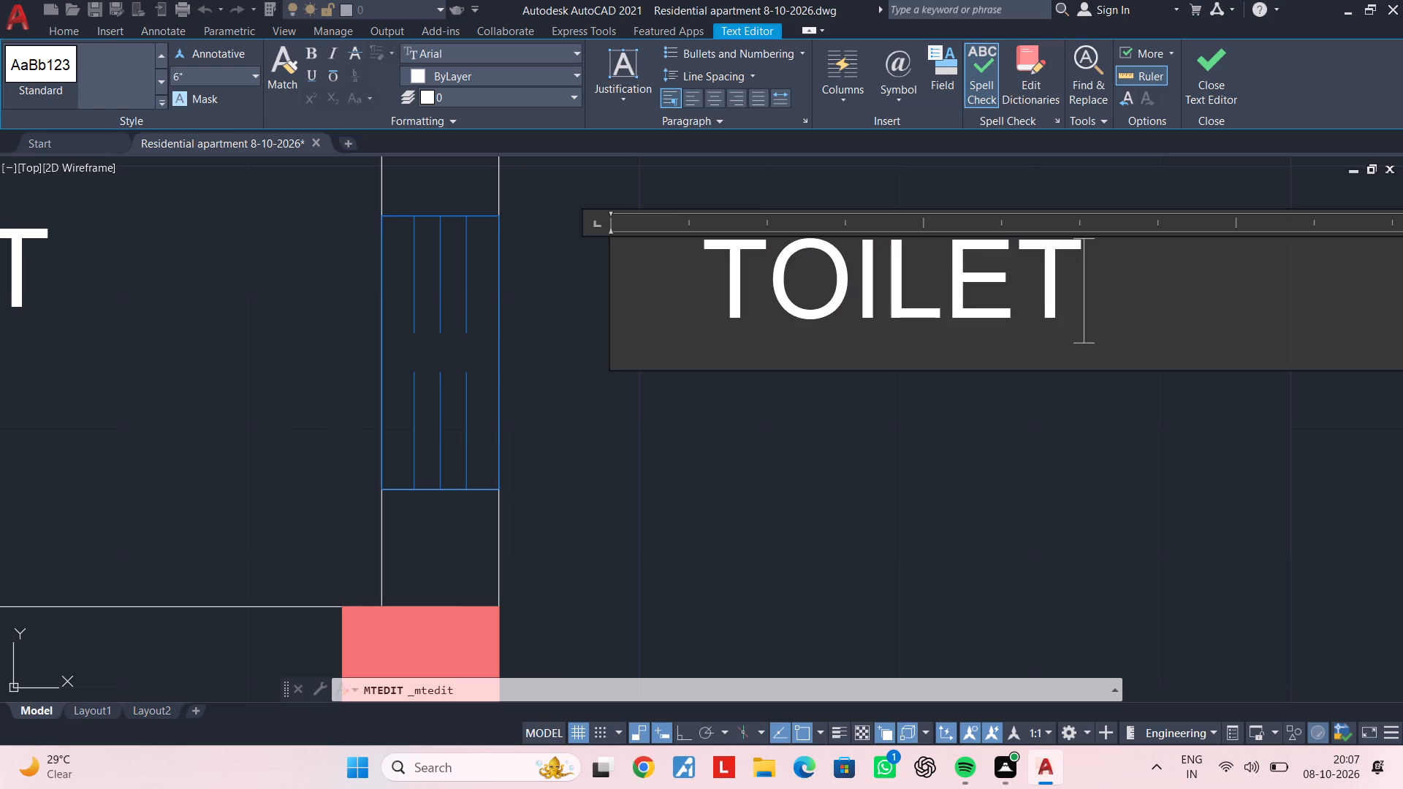
key("Return")
key("space")
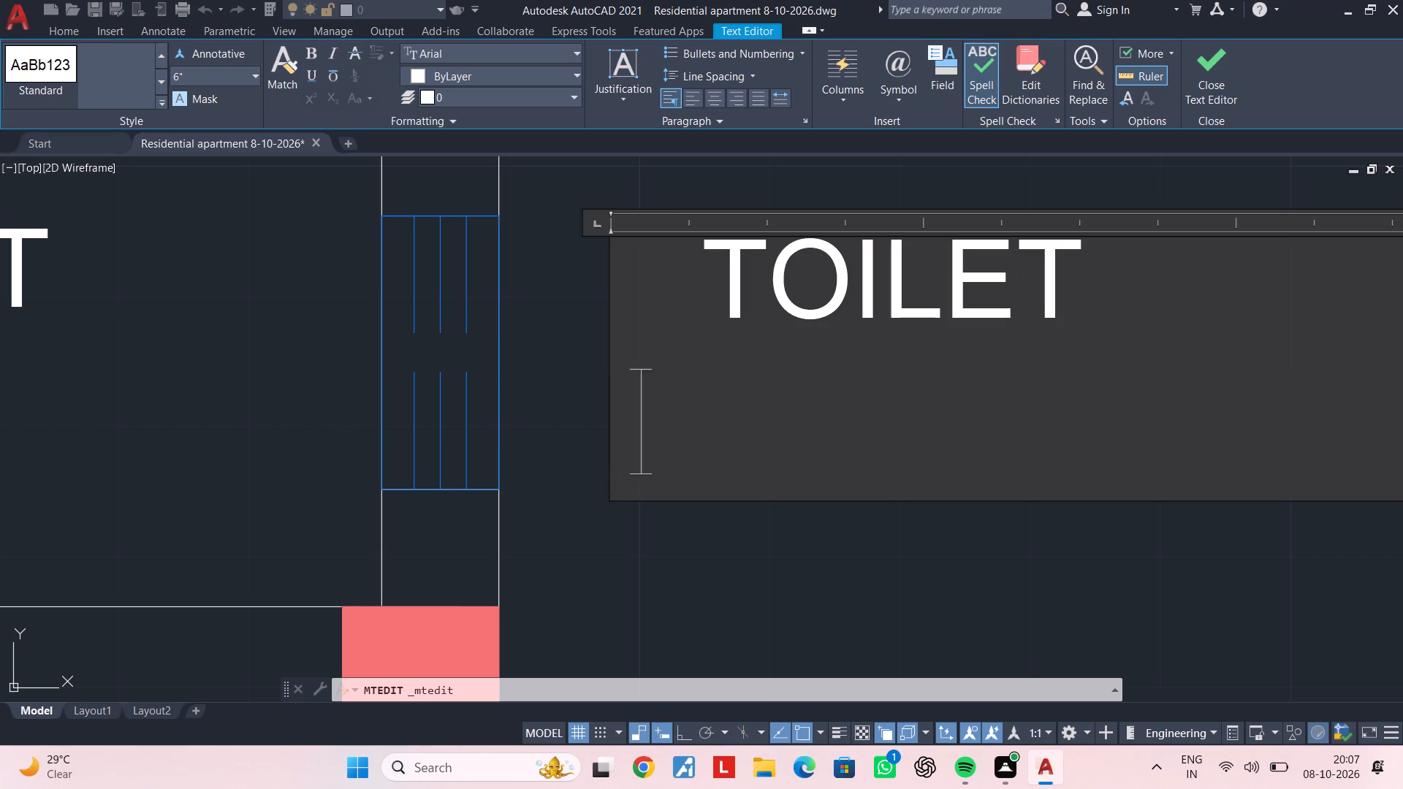
key("space")
type("6")
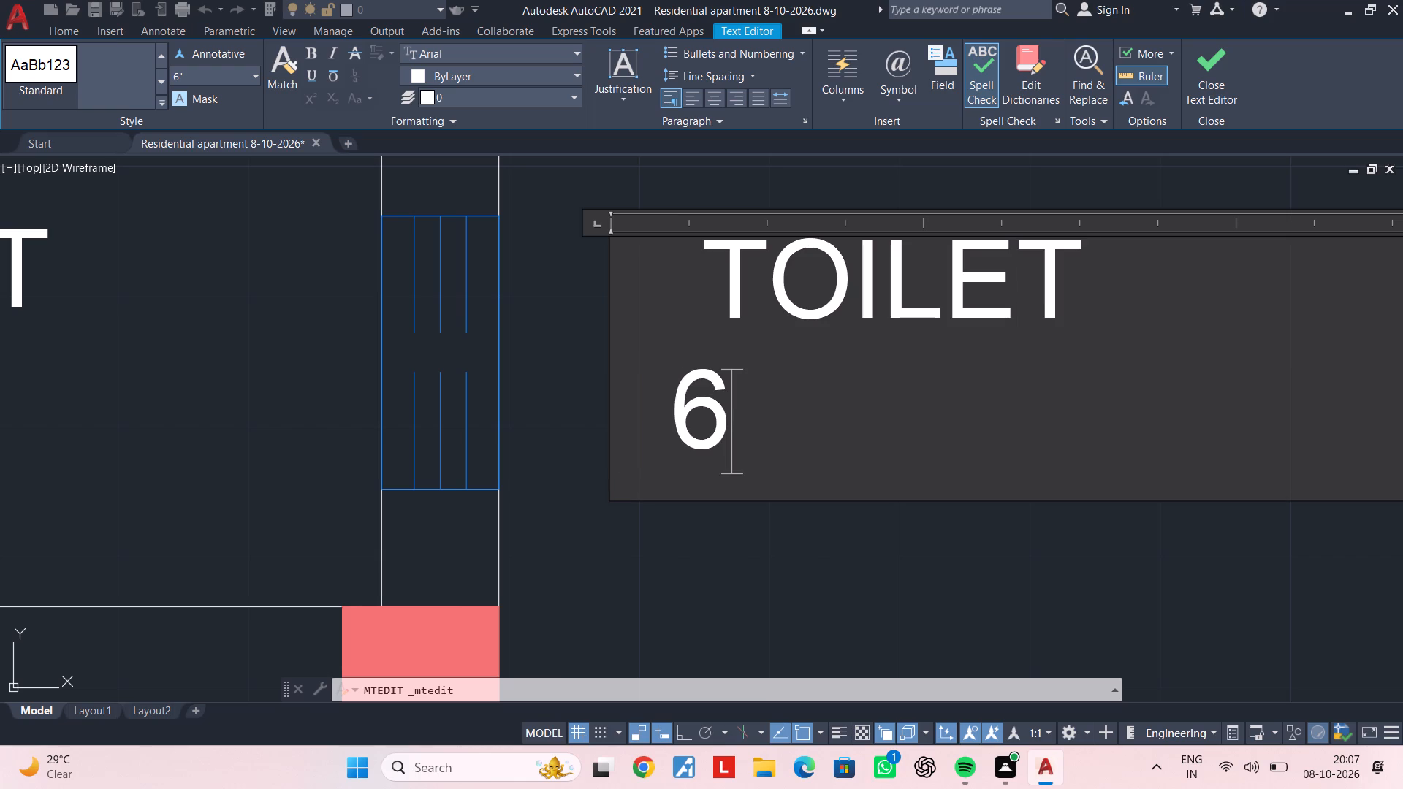
type("'-0\"X")
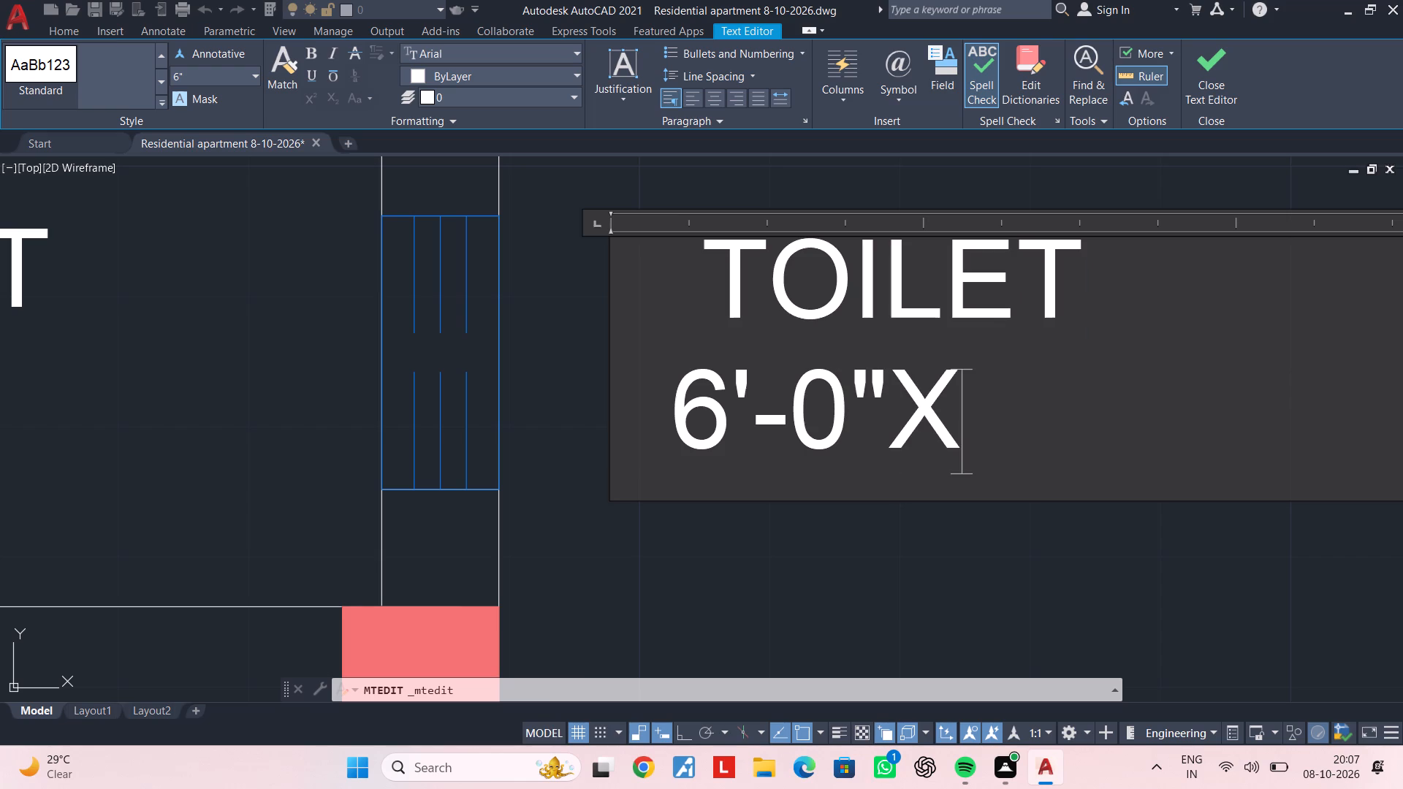
type("12'")
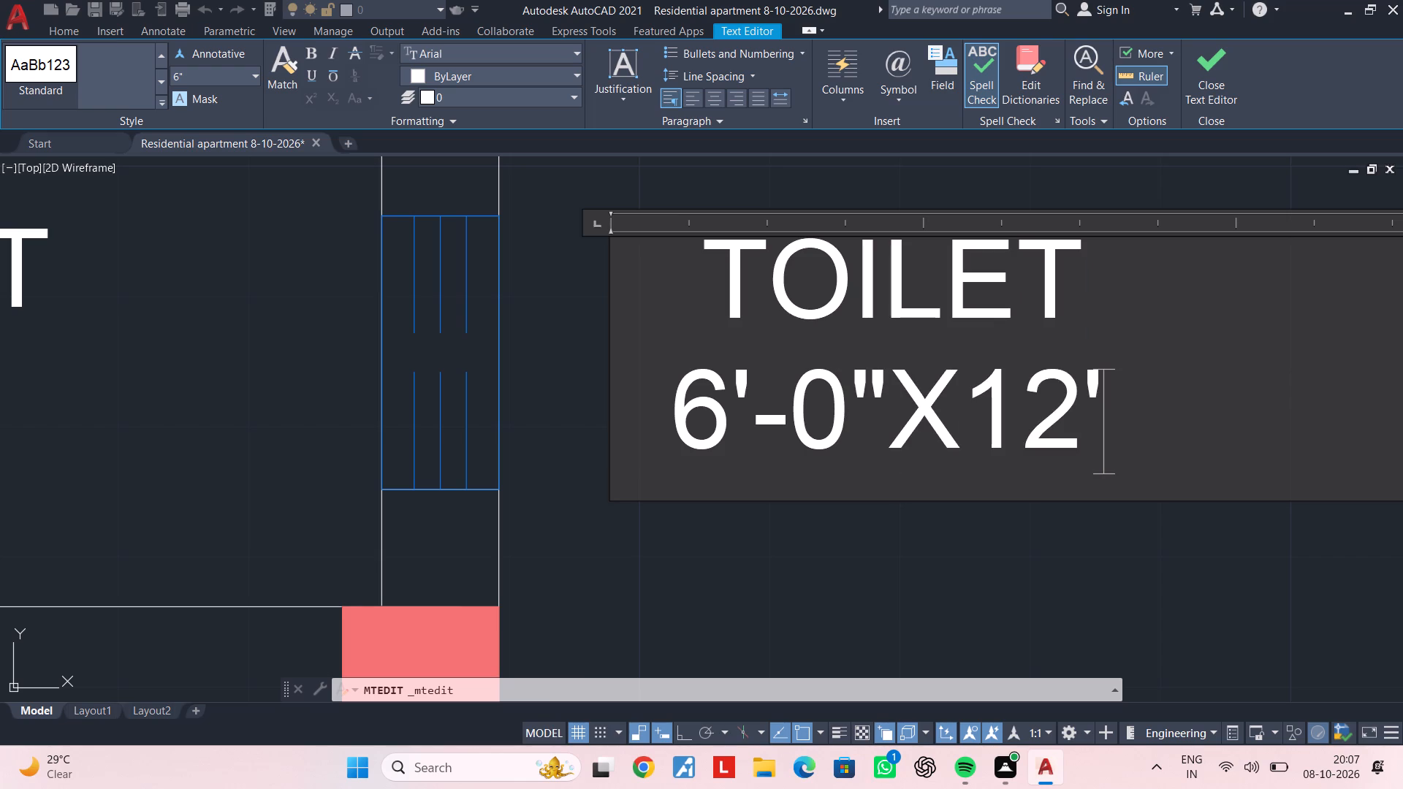
key("3")
key("BackSpace")
type("-3\"")
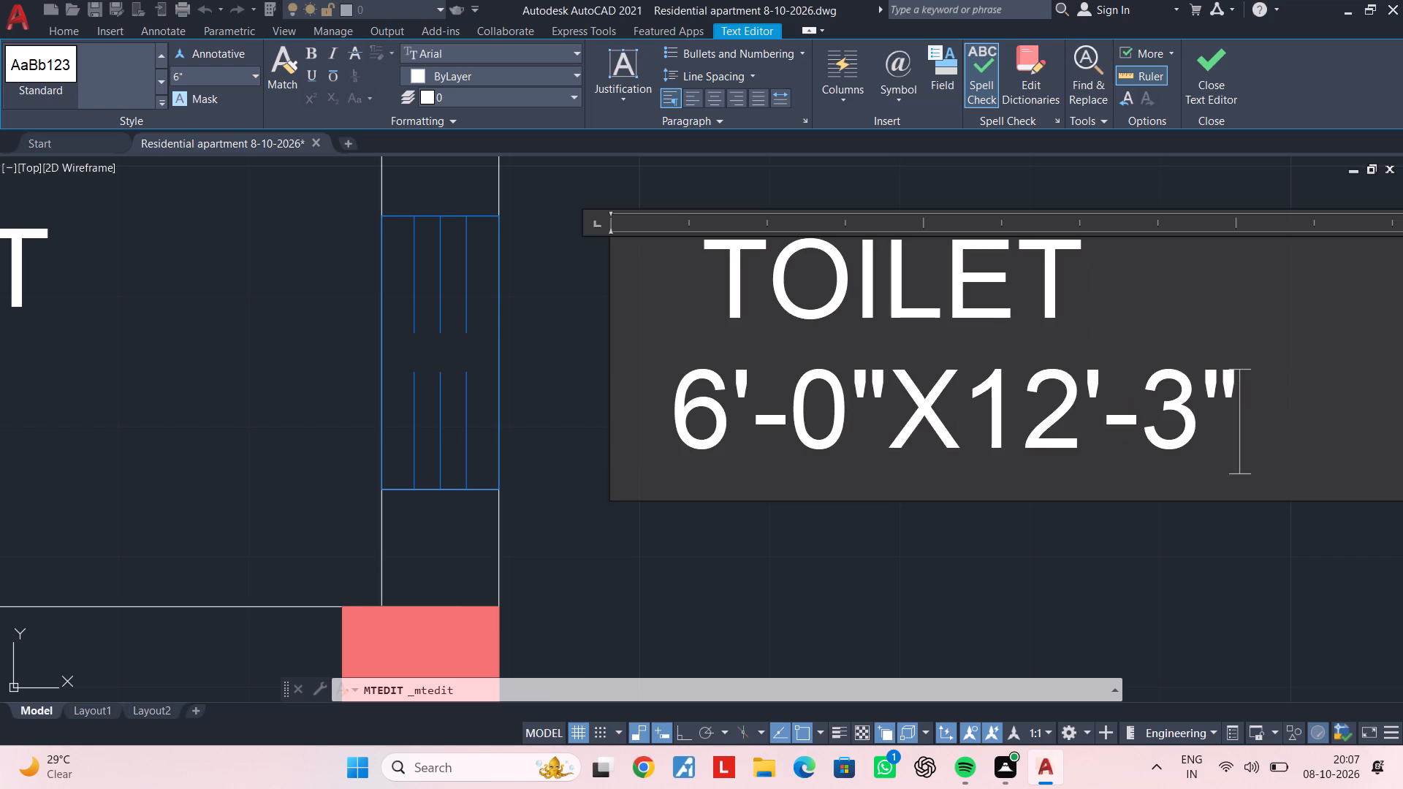
Indent the word TOILET by one more space to centre it over the size line.
left_click(695, 299)
key("space")
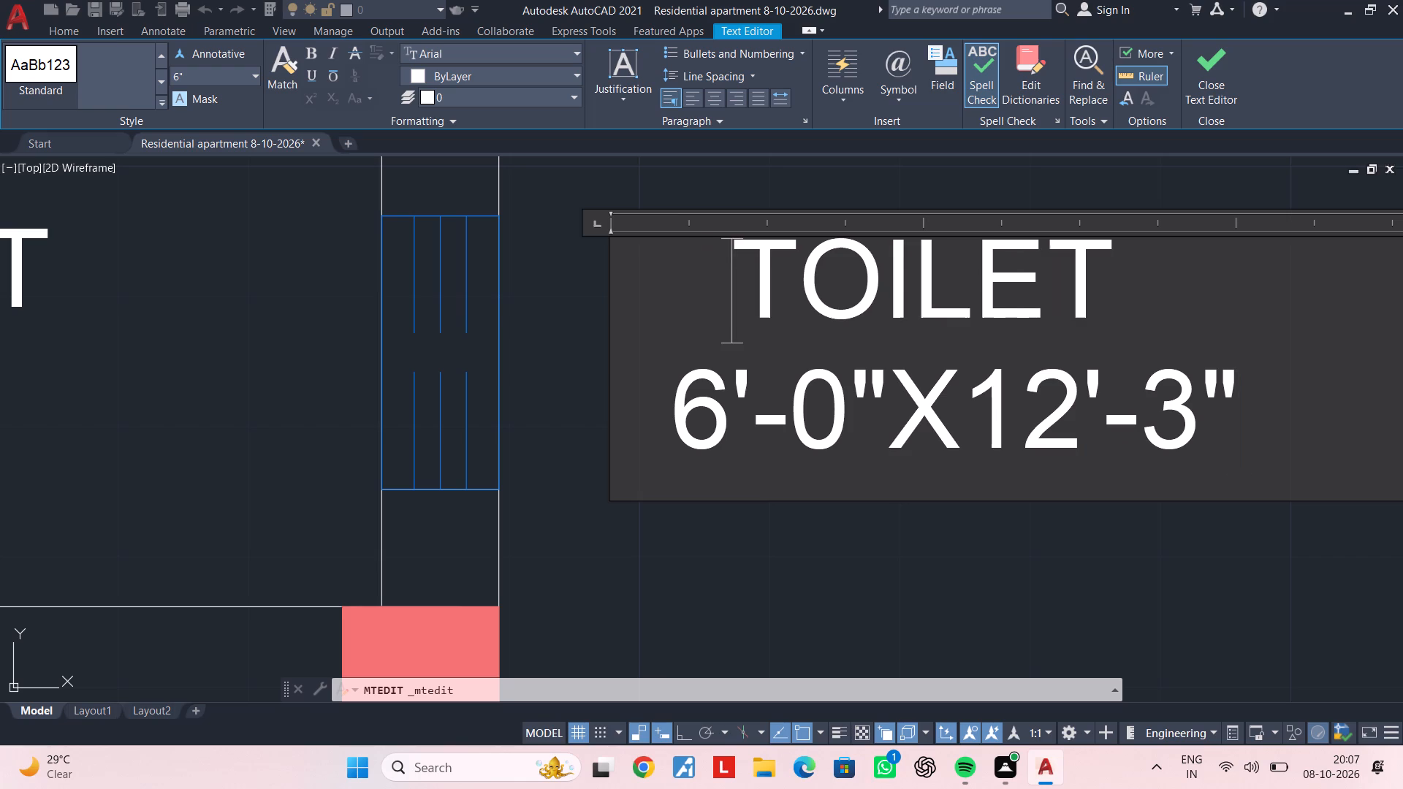
scroll(832, 455, "down", 3)
middle_click_drag(837, 459, 706, 357)
left_click(730, 394)
scroll(728, 399, "down", 1)
middle_click_drag(750, 396, 834, 375)
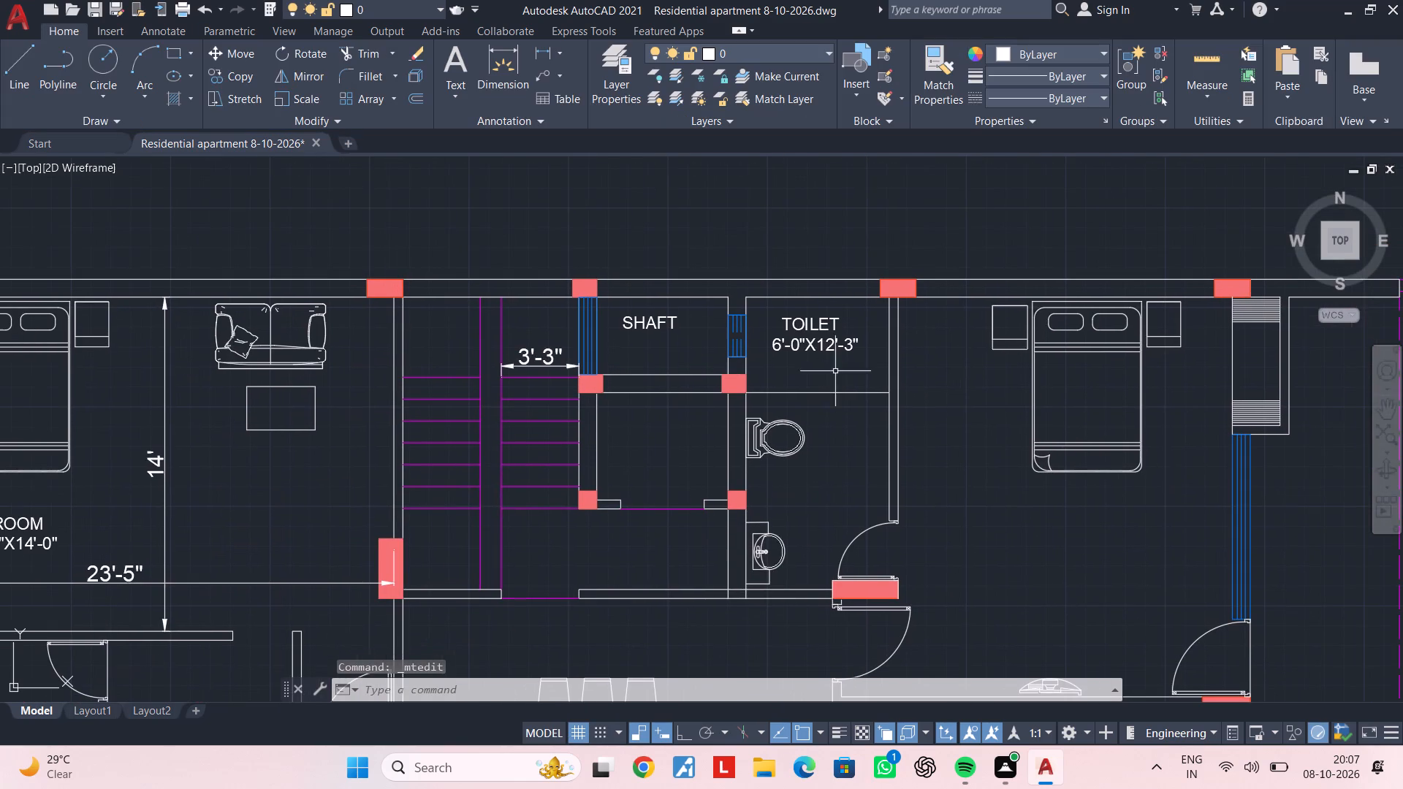
Copy the TOILET label from beside the shaft into the western part of the toilet directly south of the 23'-4.5"X14'-0" bedroom.
key("Escape")
left_click(827, 350)
type("CO")
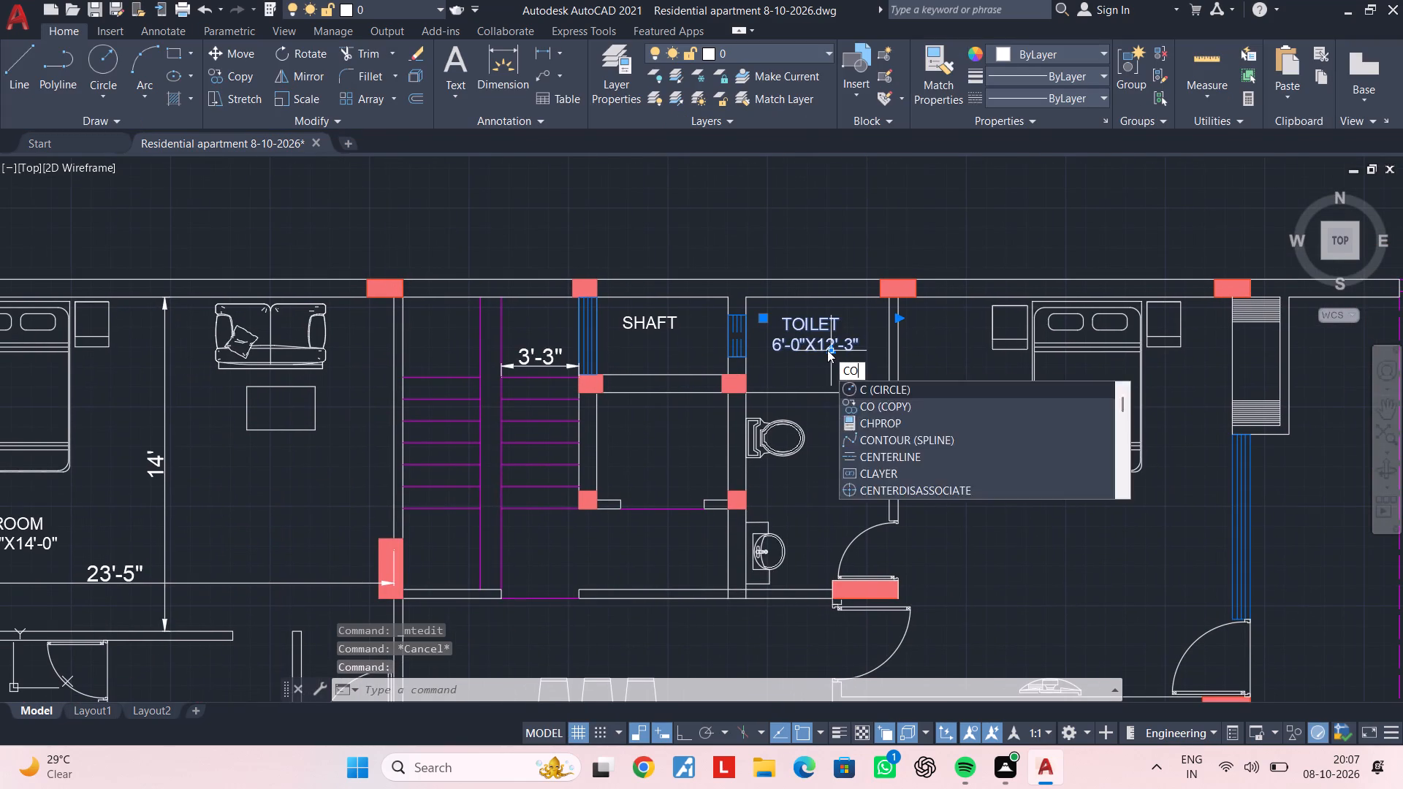
key("space")
left_click(824, 330)
middle_click_drag(631, 437, 842, 340)
middle_click_drag(628, 408, 878, 331)
middle_click_drag(617, 431, 798, 341)
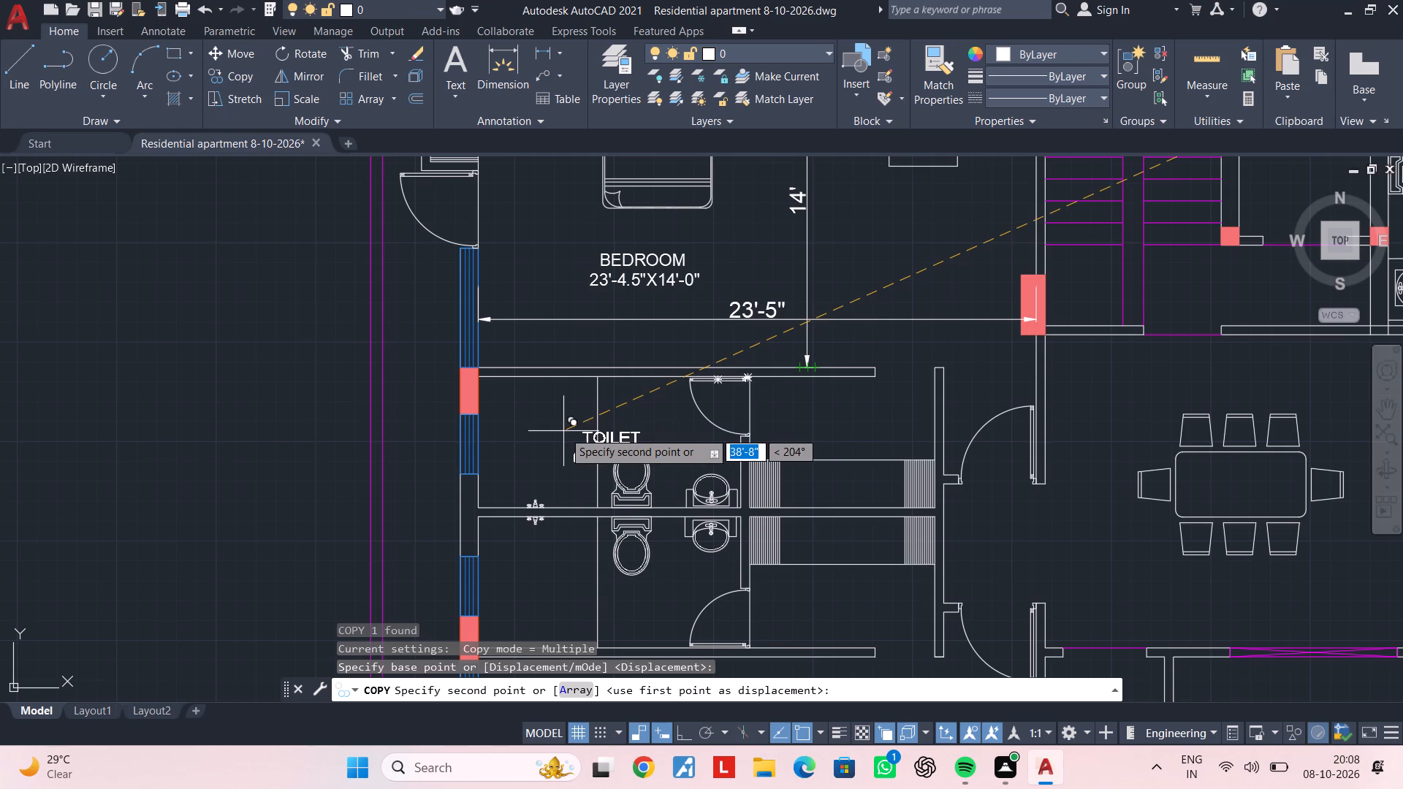
scroll(544, 445, "up", 1)
middle_click_drag(505, 463, 544, 449)
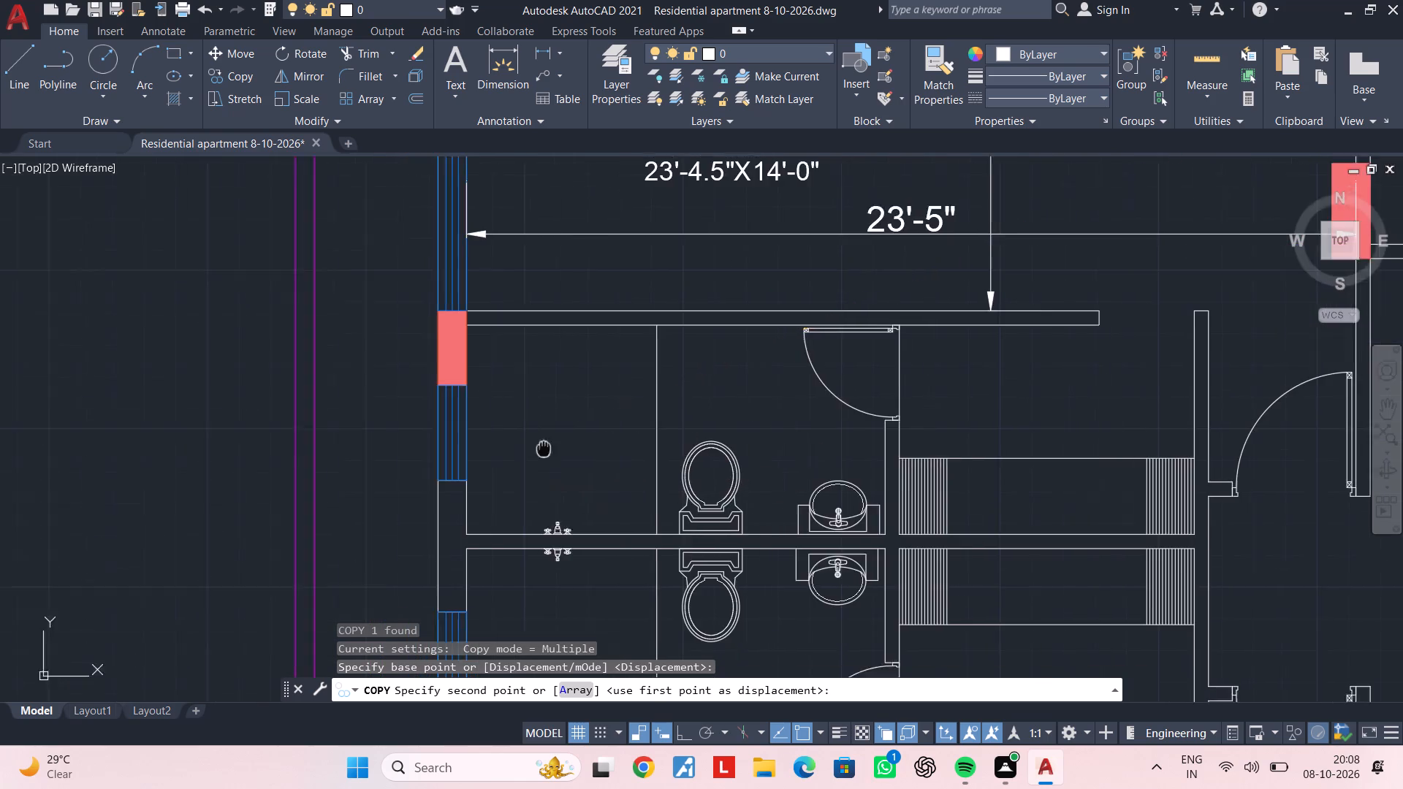
middle_click_drag(544, 449, 645, 405)
left_click(586, 352)
key("Escape")
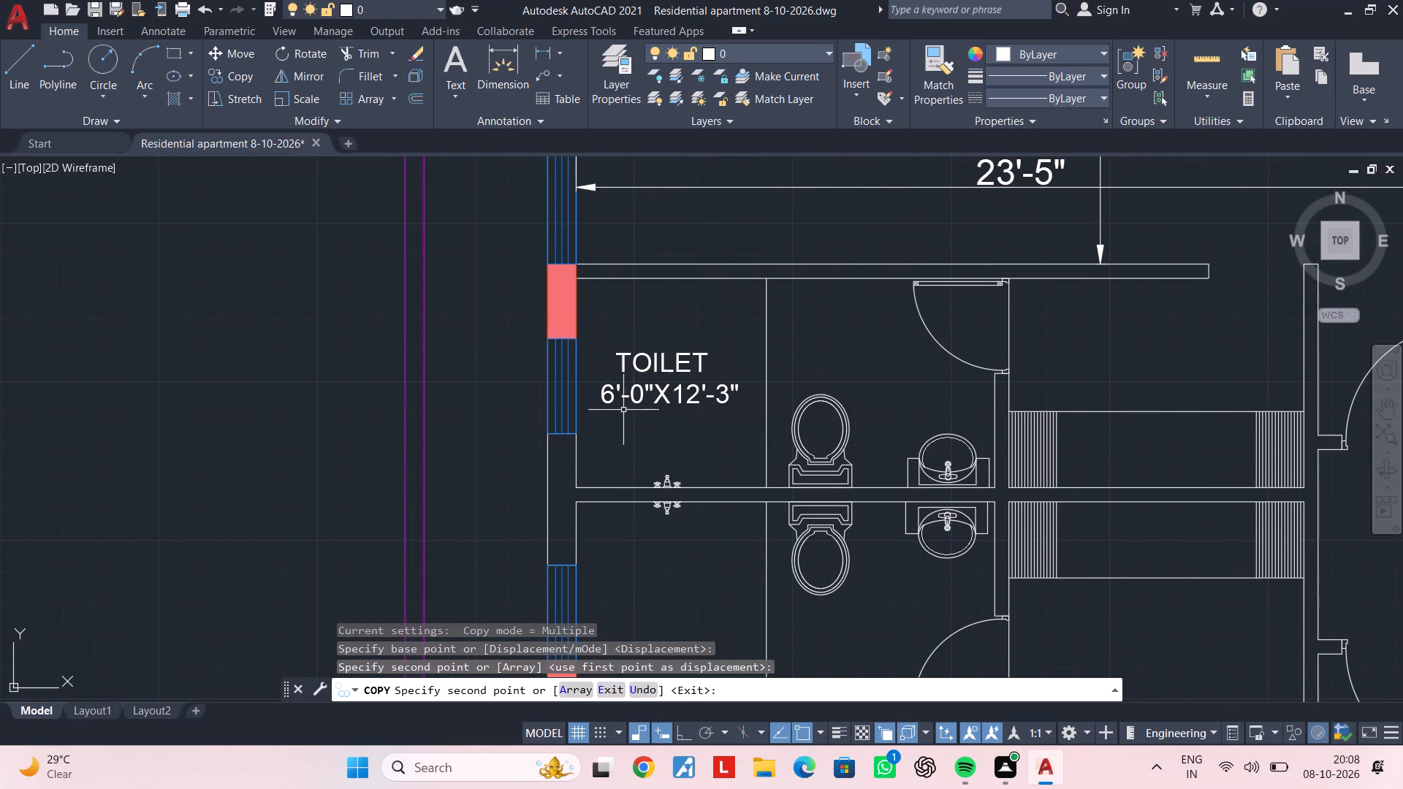
key("Escape")
scroll(620, 405, "up", 1)
key("Escape")
key("Escape")
key("Escape")
key("Escape")
key("Escape")
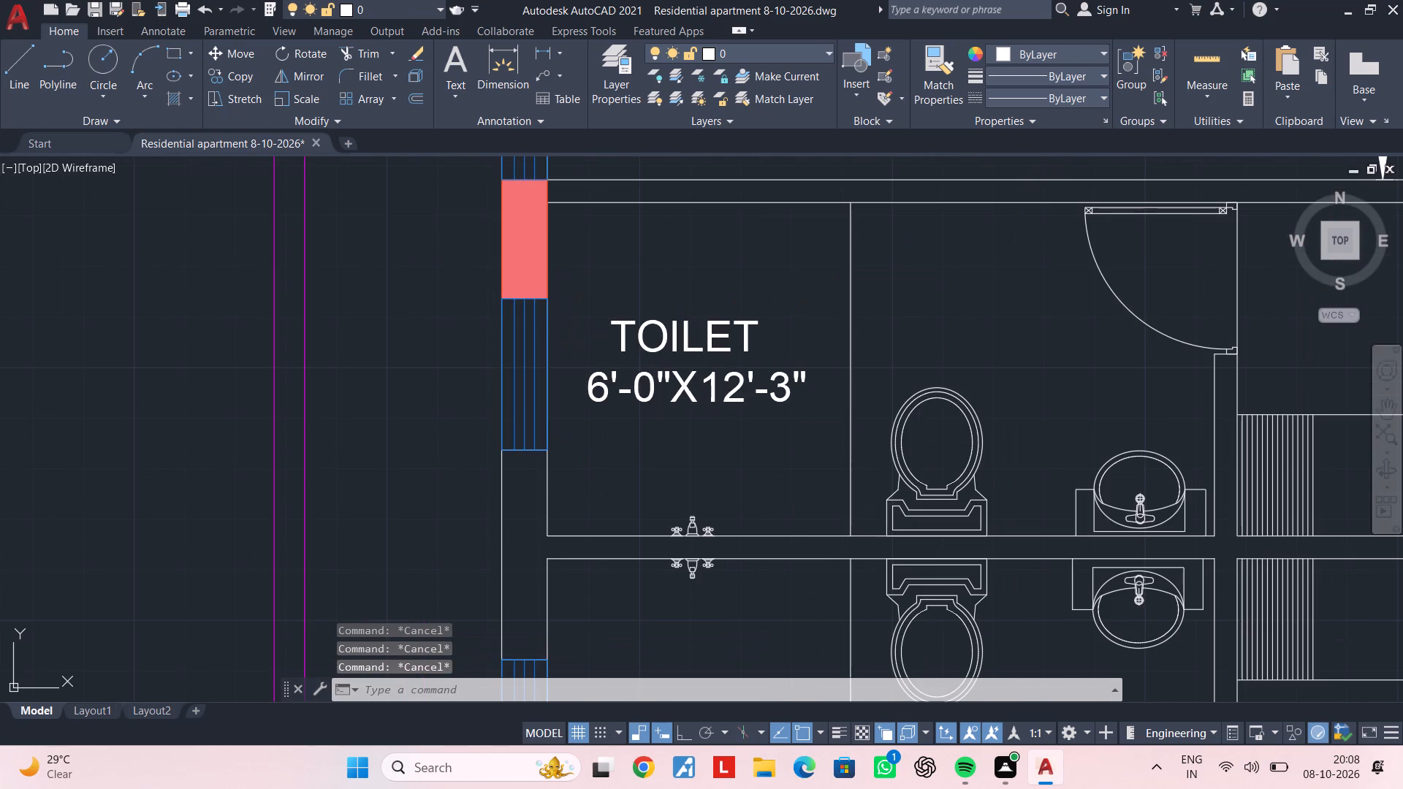
key("Escape")
key("Escape")
Change the copied TOILET label's size line to 11'-0"X5'-6".
scroll(620, 403, "up", 1)
double_click(588, 393)
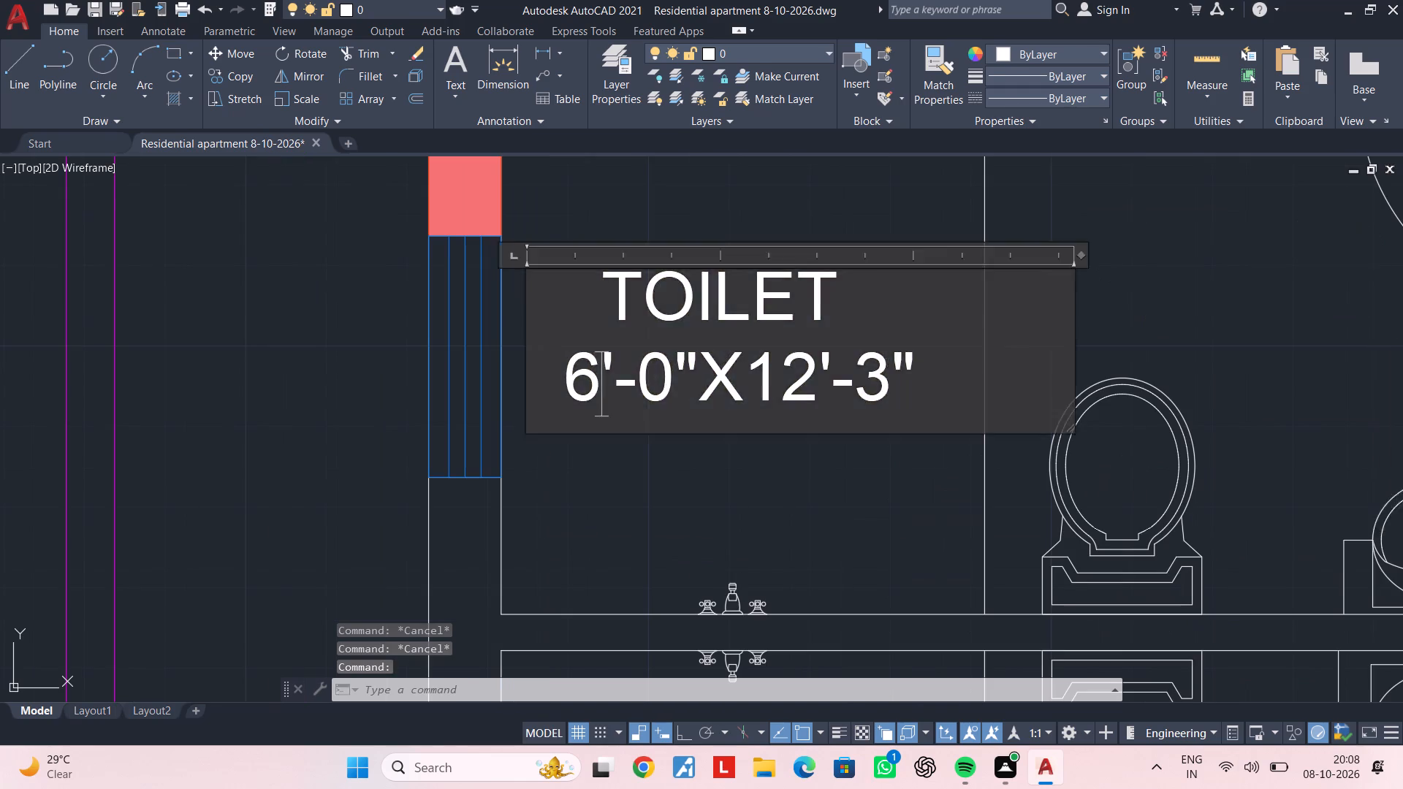
scroll(588, 393, "up", 1)
key("BackSpace")
type("11")
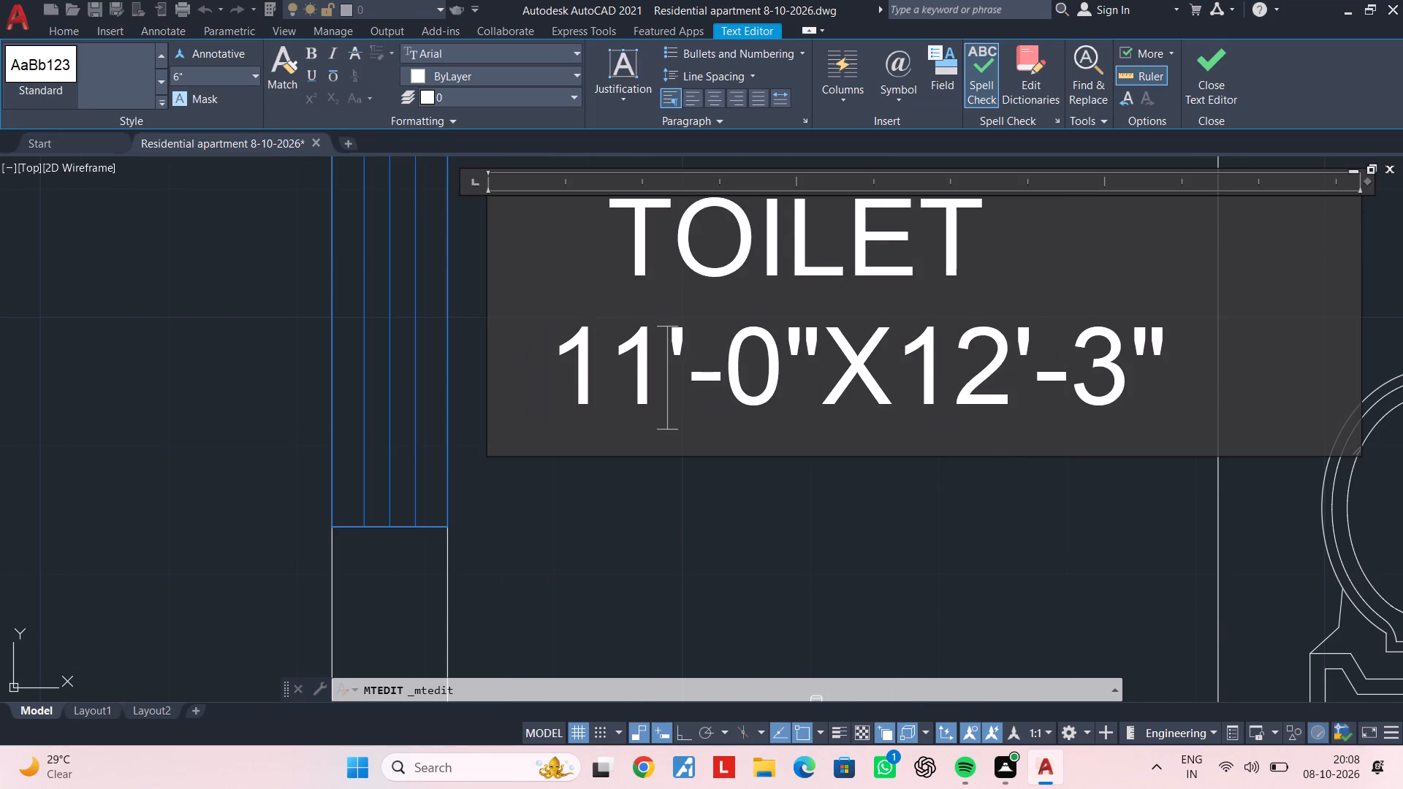
left_click_drag(1174, 377, 905, 380)
key("BackSpace")
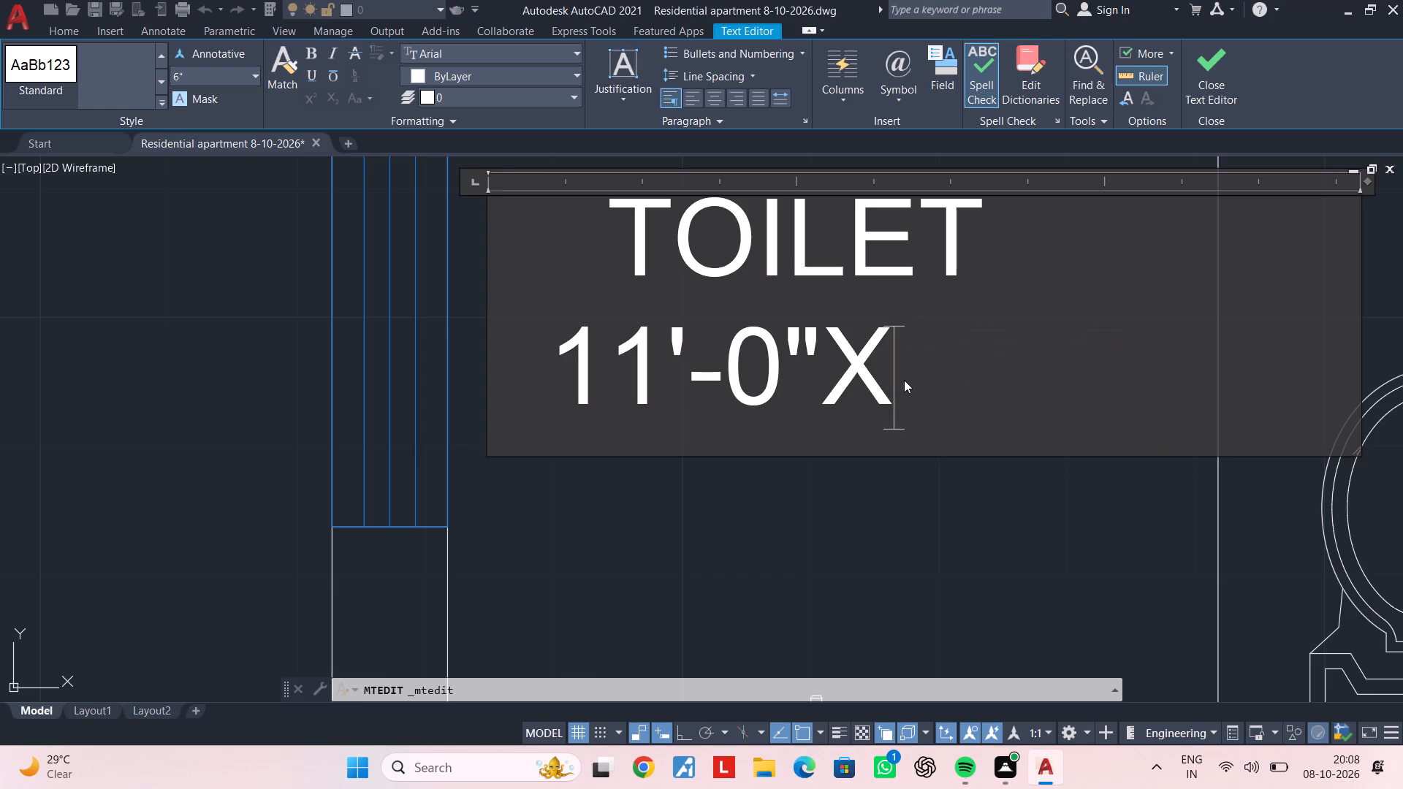
type("5'-6\"")
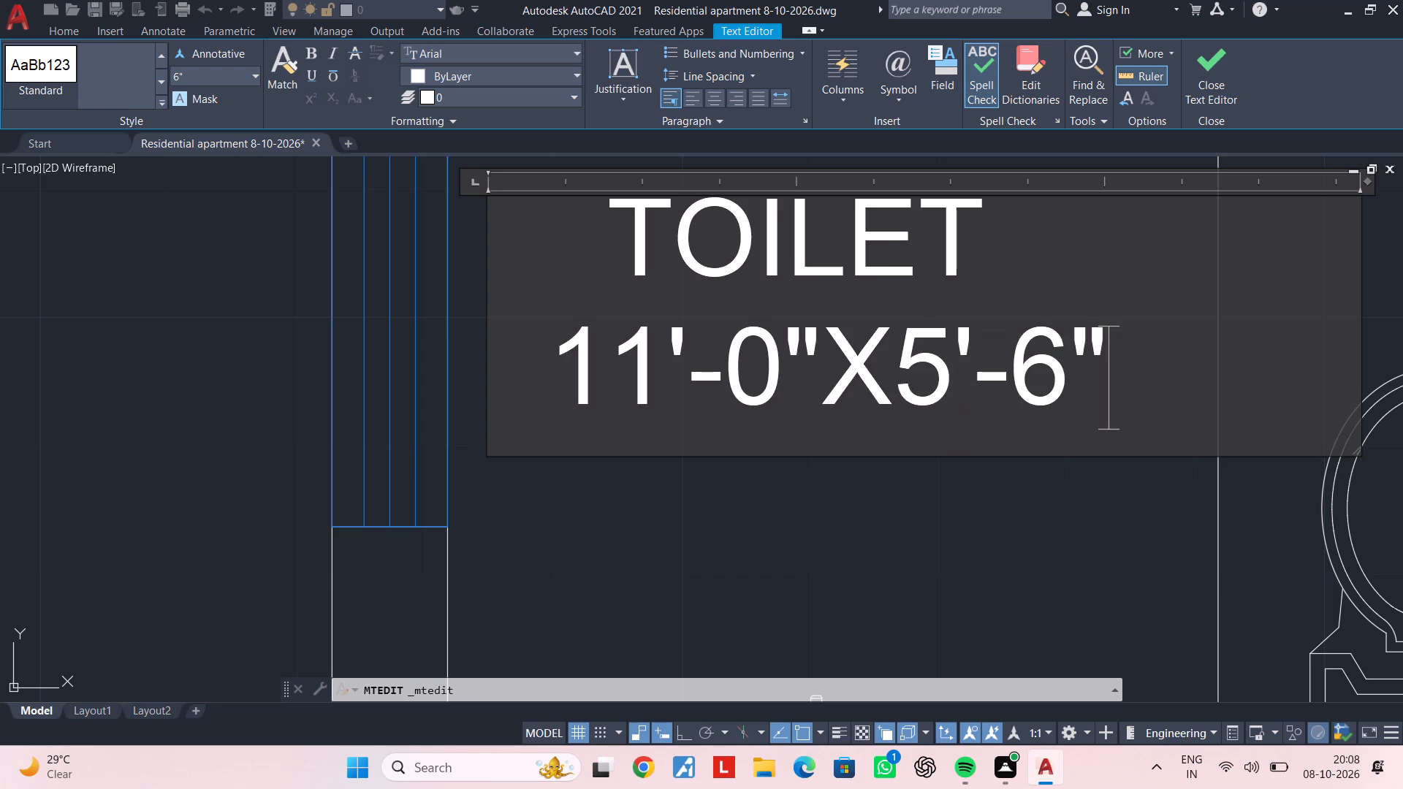
left_click(845, 568)
Copy the 11'-0"X5'-6" TOILET label south into the mirrored toilet below the shared wall.
scroll(856, 564, "down", 2)
middle_click_drag(856, 546, 787, 411)
key("Escape")
key("Escape")
left_click(785, 351)
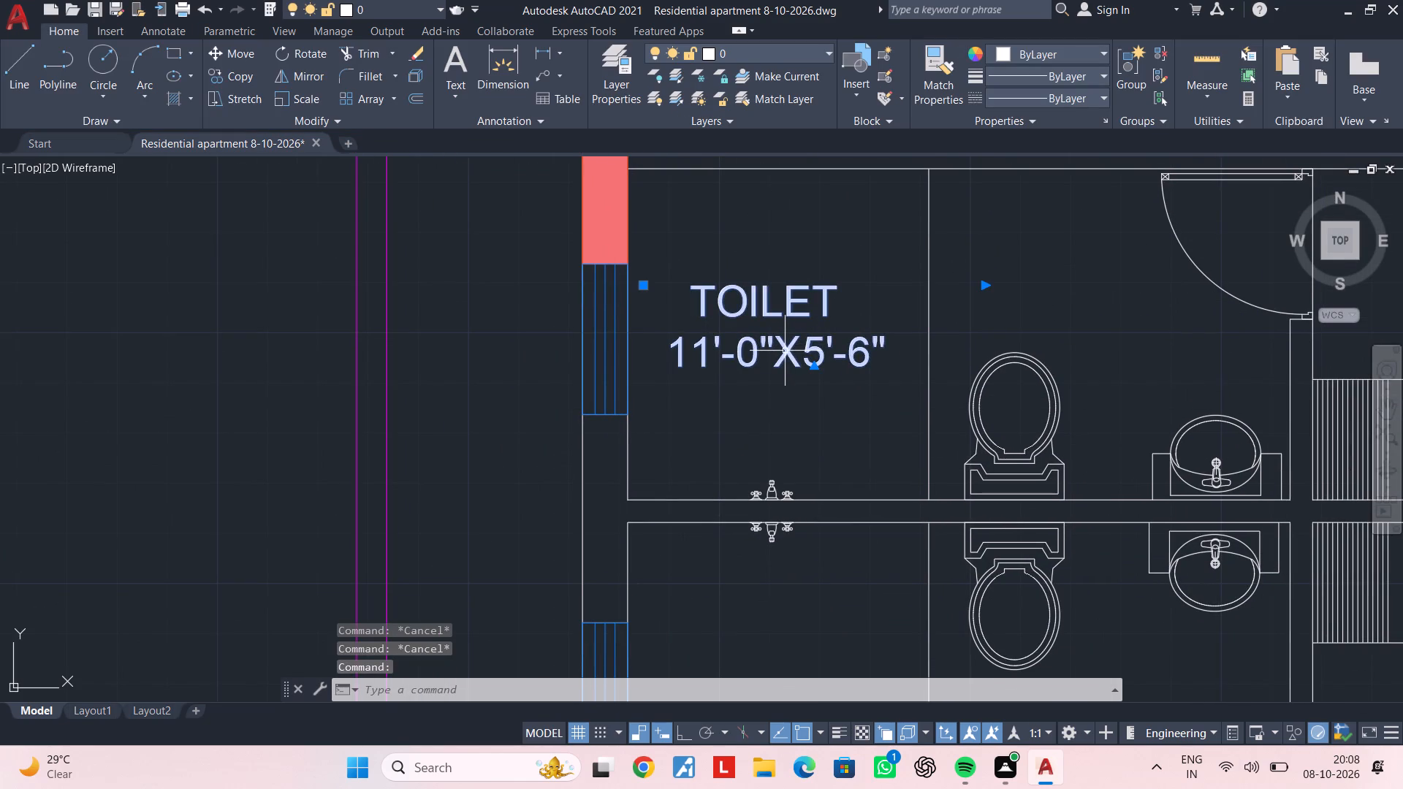
type("CO")
key("space")
left_click(785, 346)
scroll(775, 546, "down", 1)
middle_click_drag(775, 546, 779, 395)
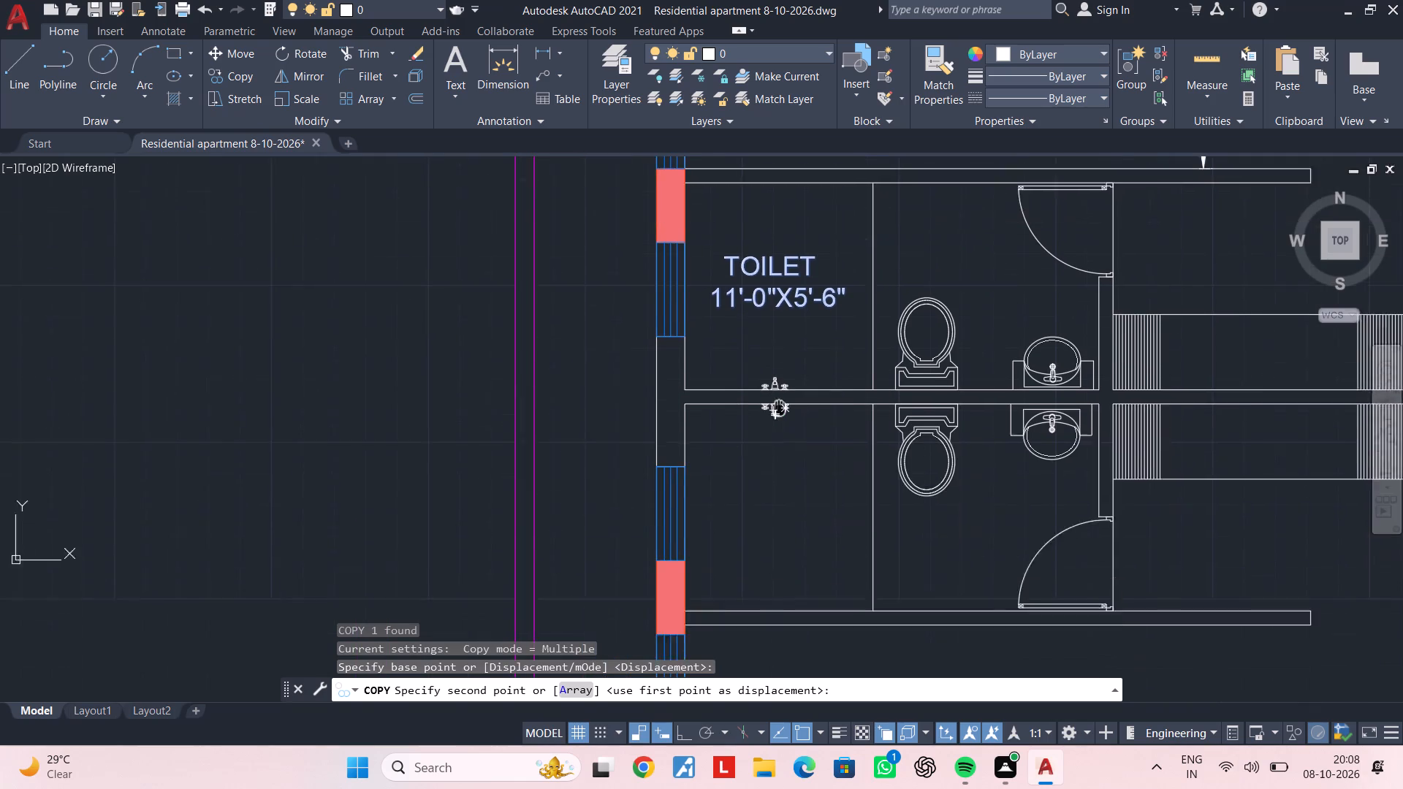
middle_click_drag(779, 395, 783, 367)
left_click(788, 465)
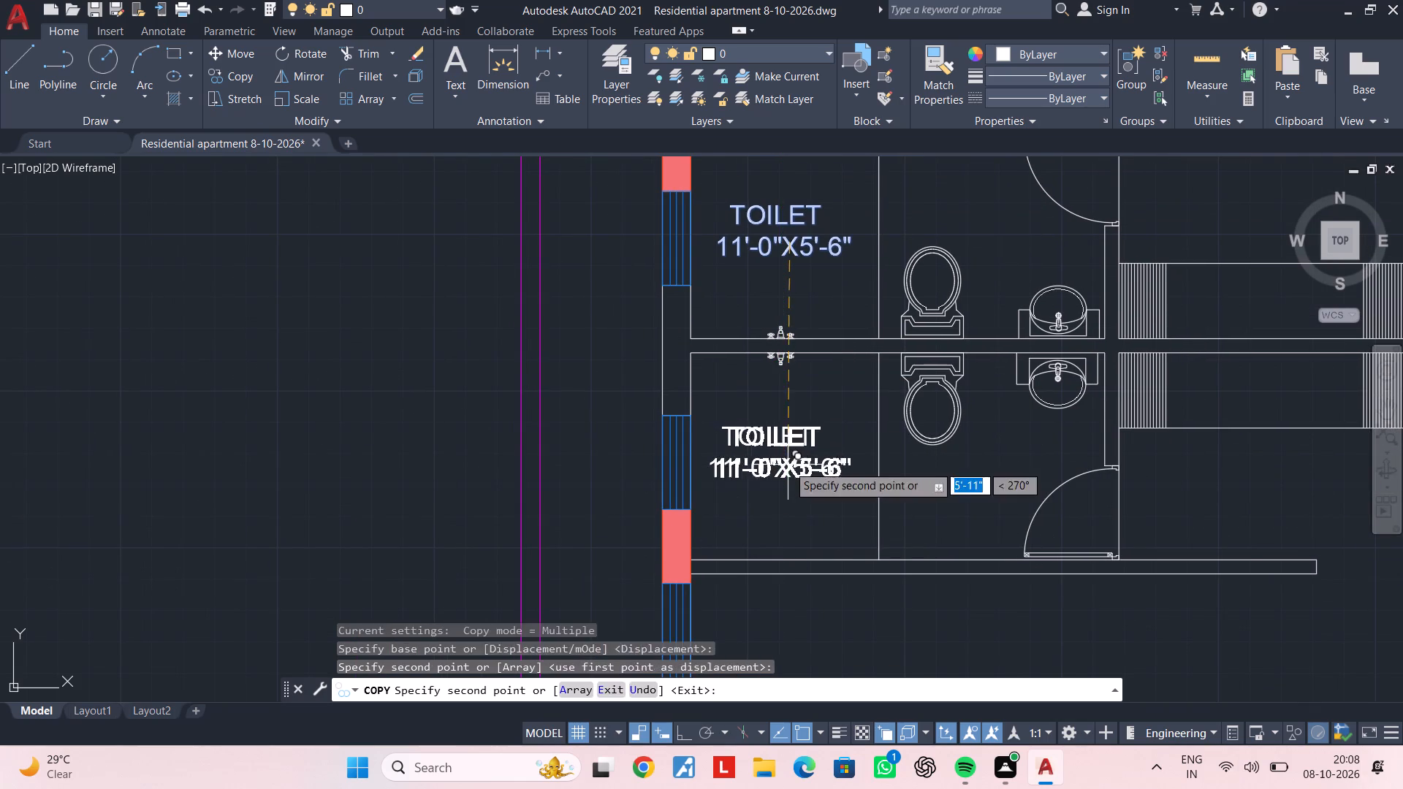
key("Escape")
key("Escape")
scroll(890, 465, "down", 1)
middle_click_drag(883, 468, 748, 486)
key("Escape")
key("Escape")
middle_click_drag(807, 486, 718, 504)
key("Escape")
key("Escape")
key("Escape")
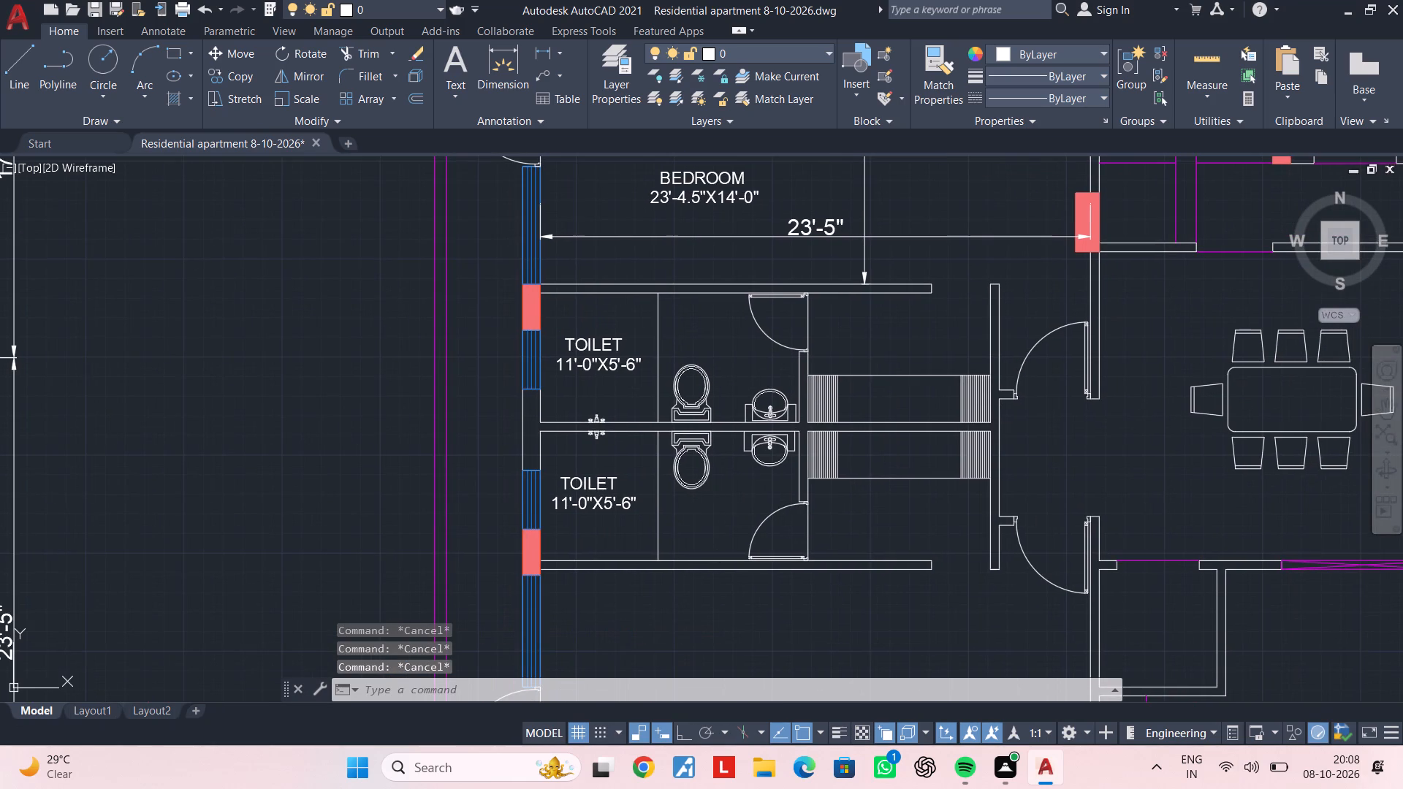
key("Escape")
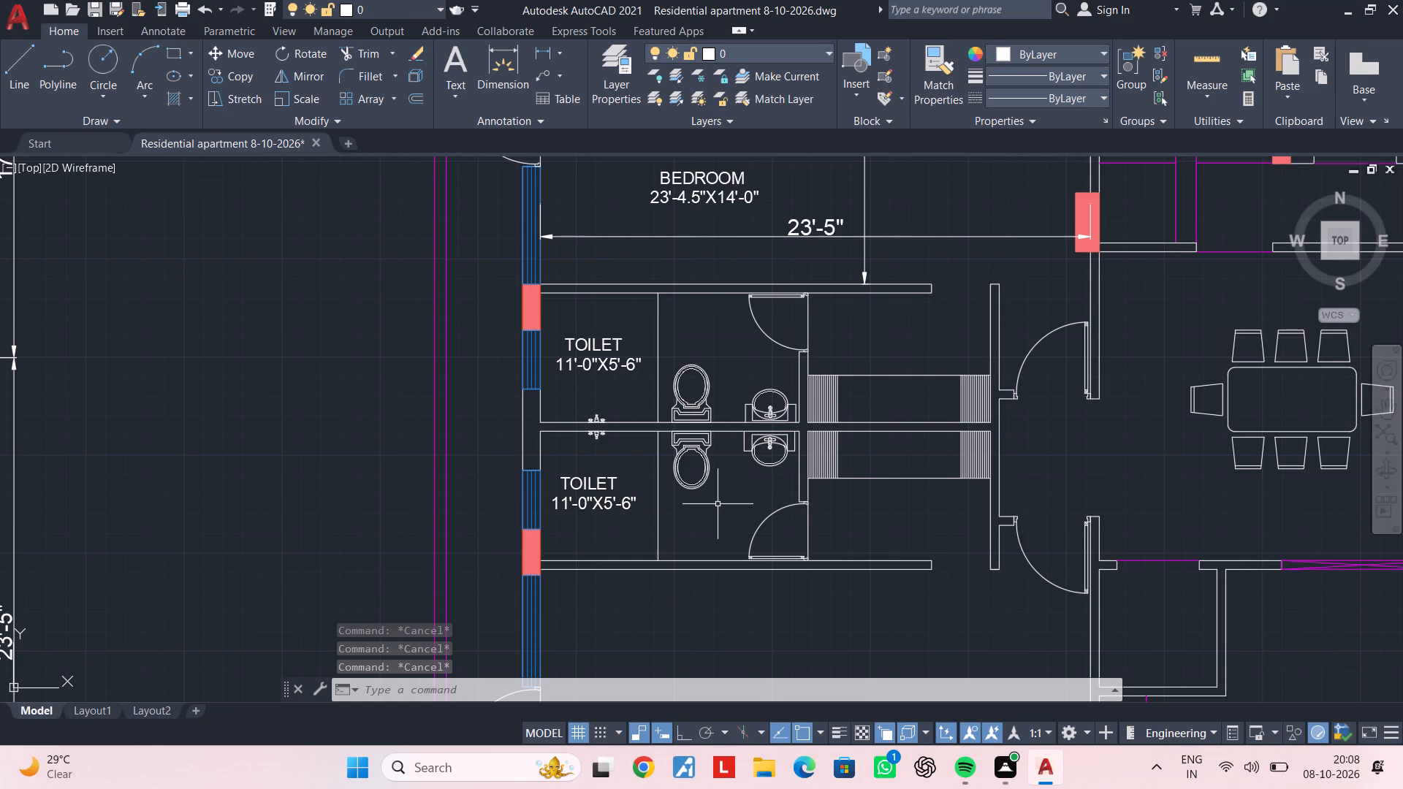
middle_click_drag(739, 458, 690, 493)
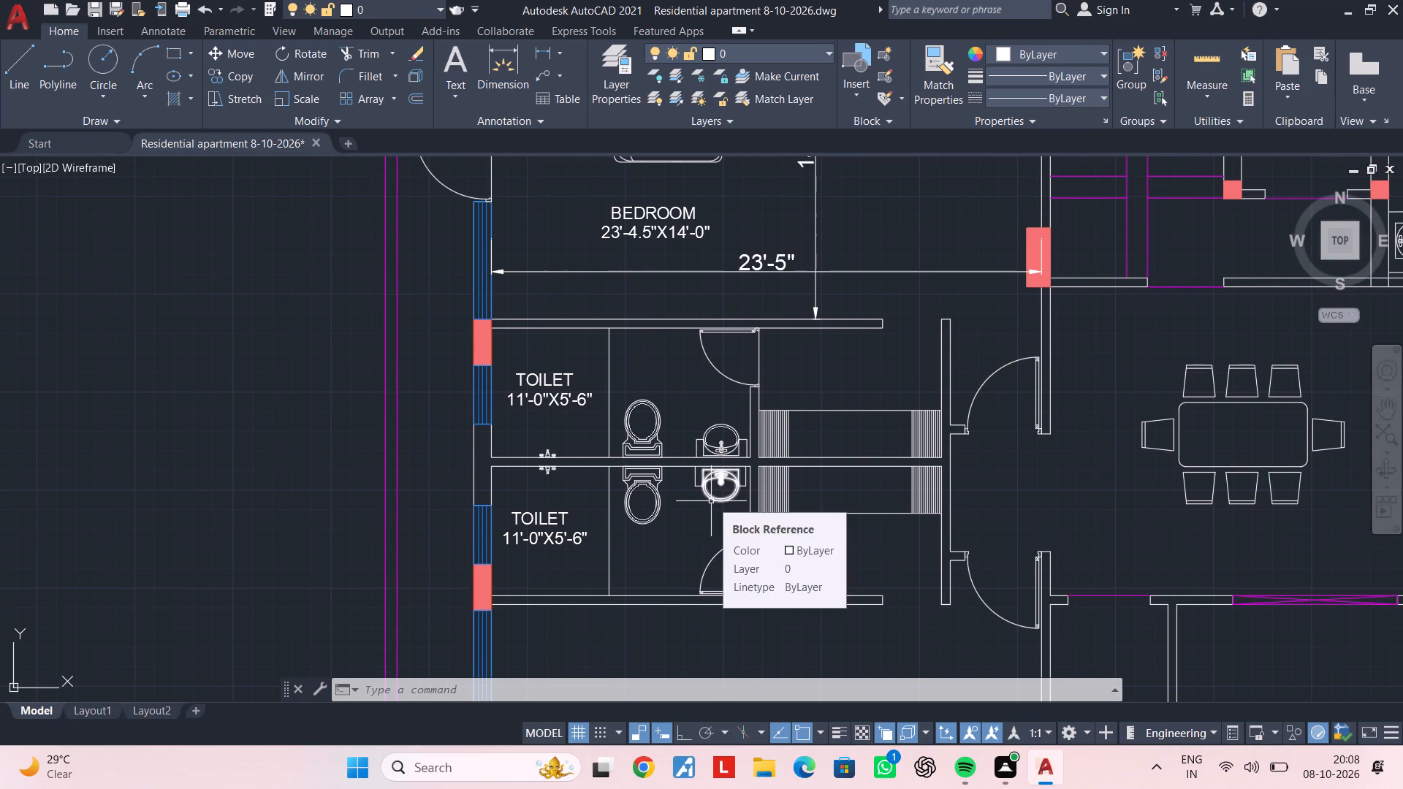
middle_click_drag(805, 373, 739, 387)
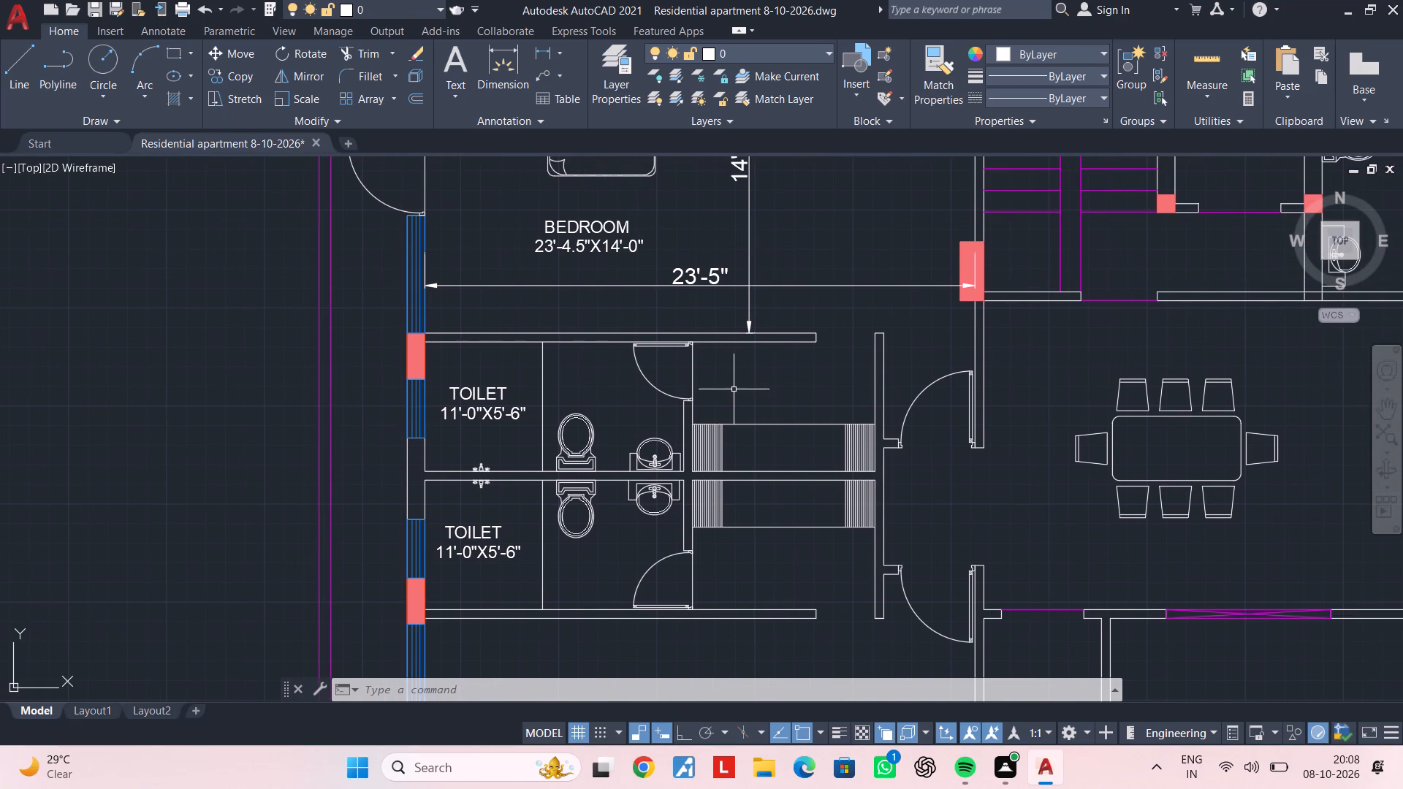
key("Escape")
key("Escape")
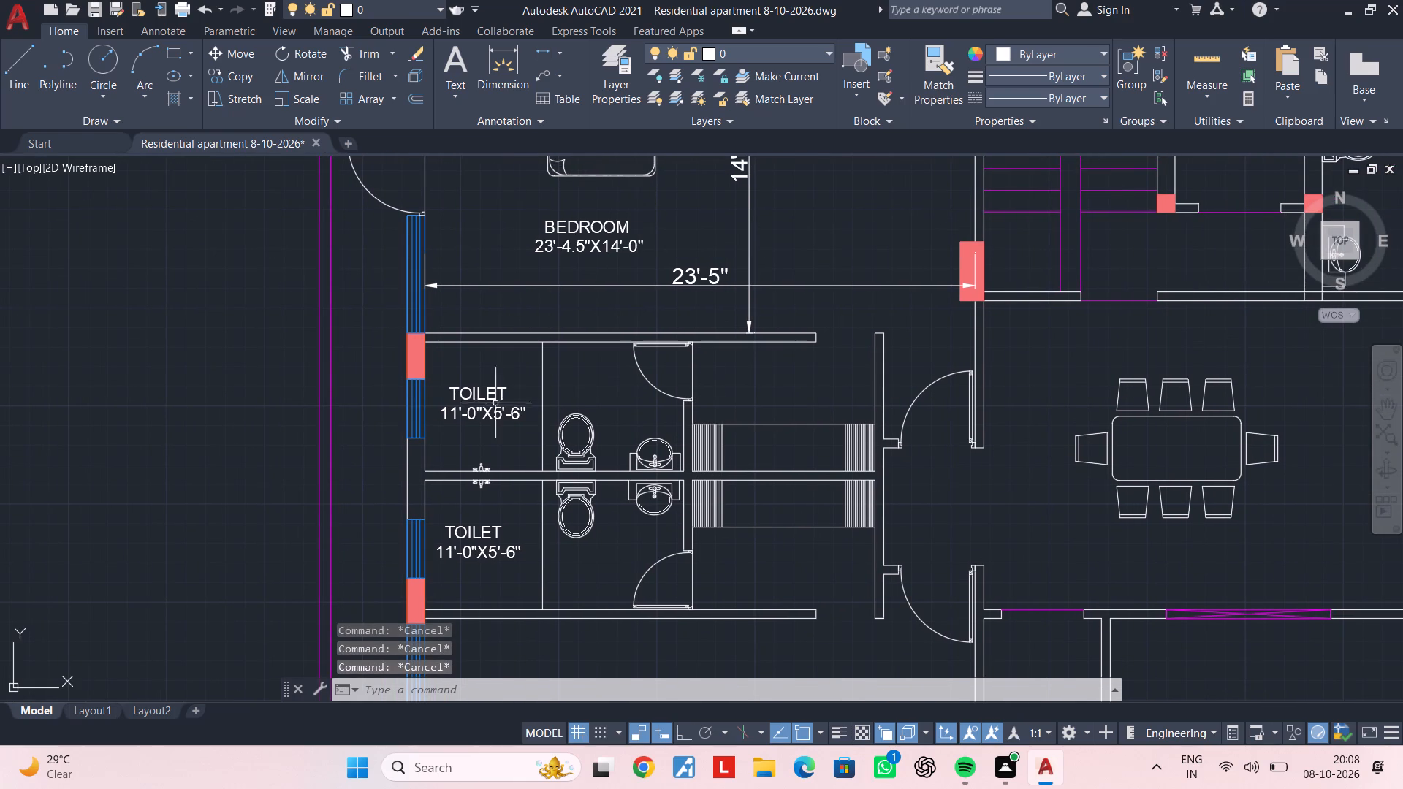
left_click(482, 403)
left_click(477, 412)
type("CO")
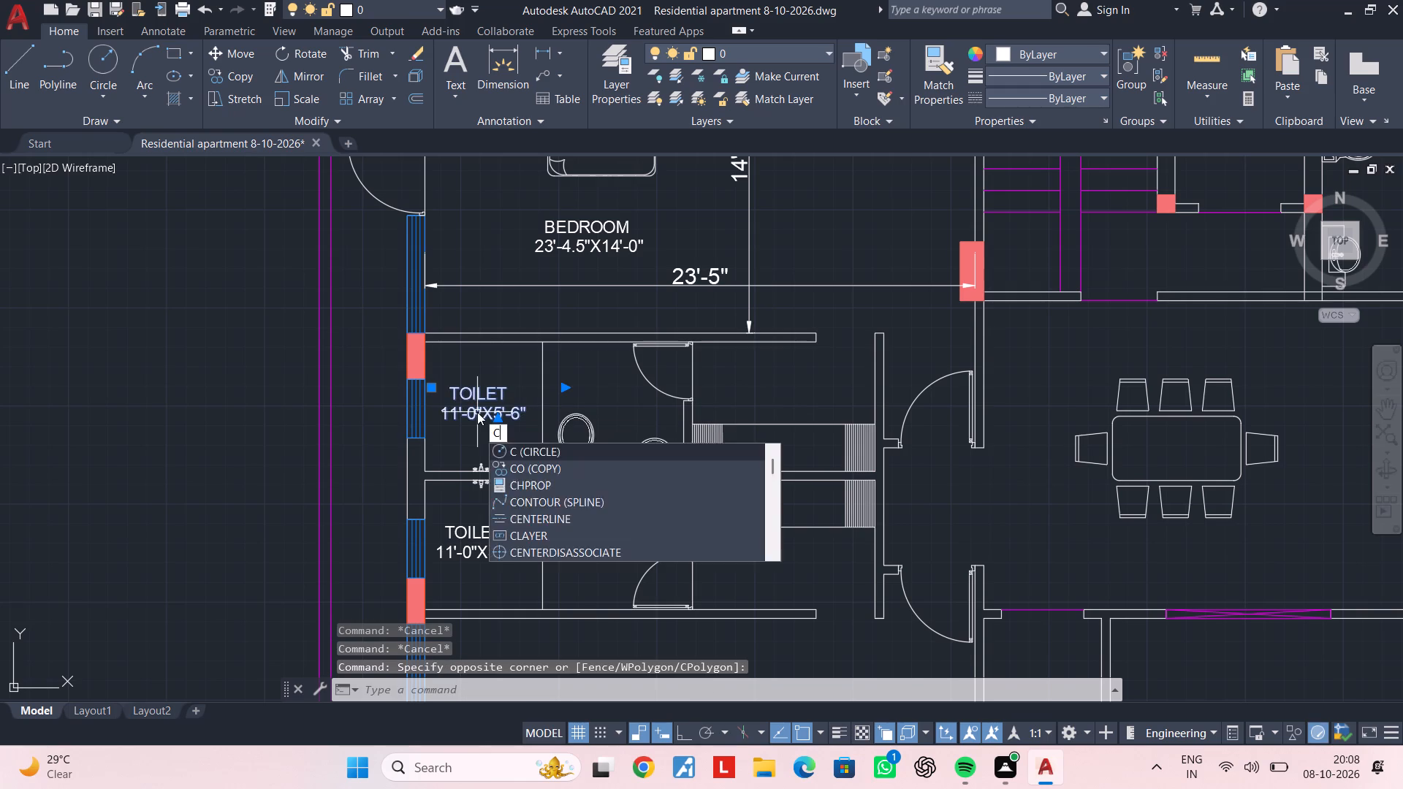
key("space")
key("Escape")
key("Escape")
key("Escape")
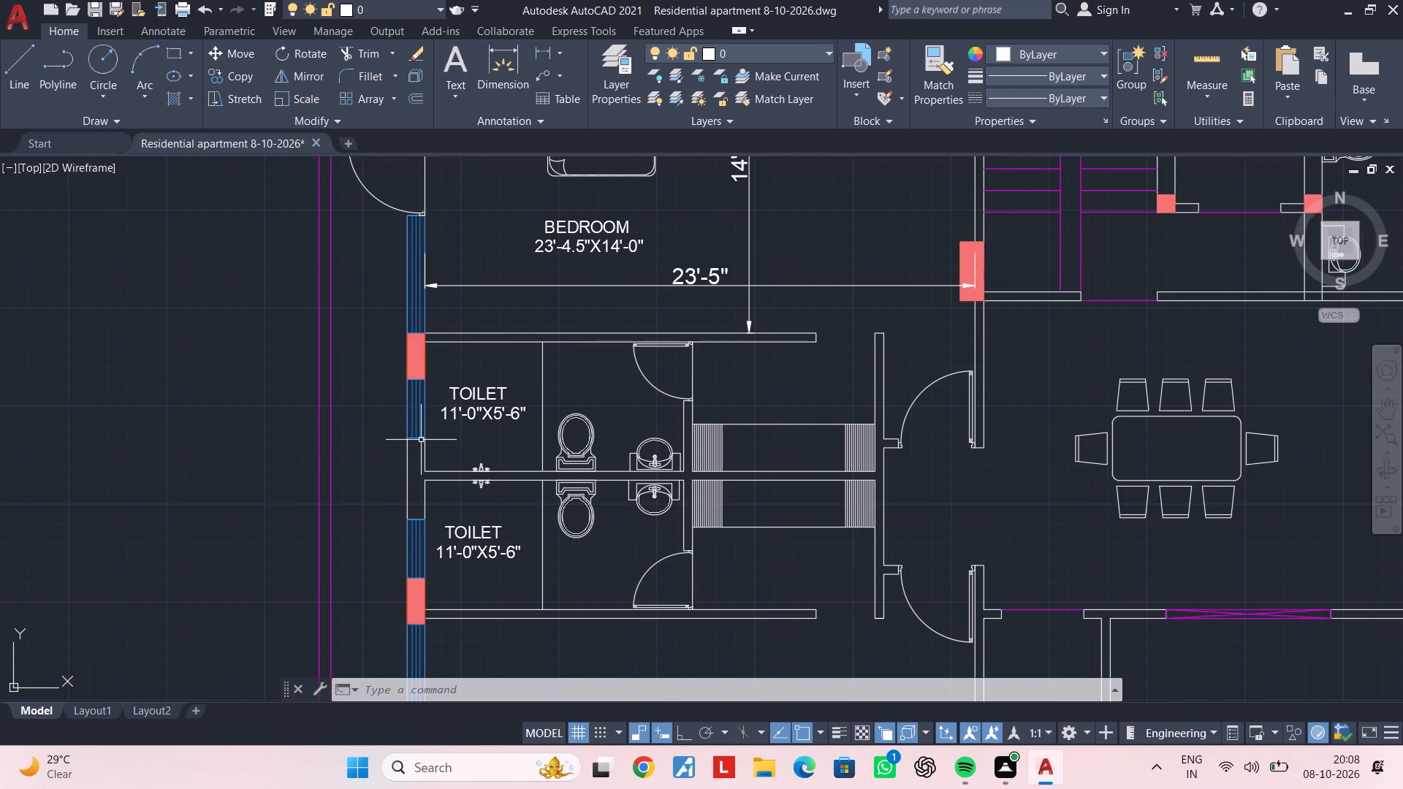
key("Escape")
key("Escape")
Copy the northern 11'-0"X5'-6" TOILET label east into the open space above the upper wardrobe.
middle_click_drag(528, 396, 536, 392)
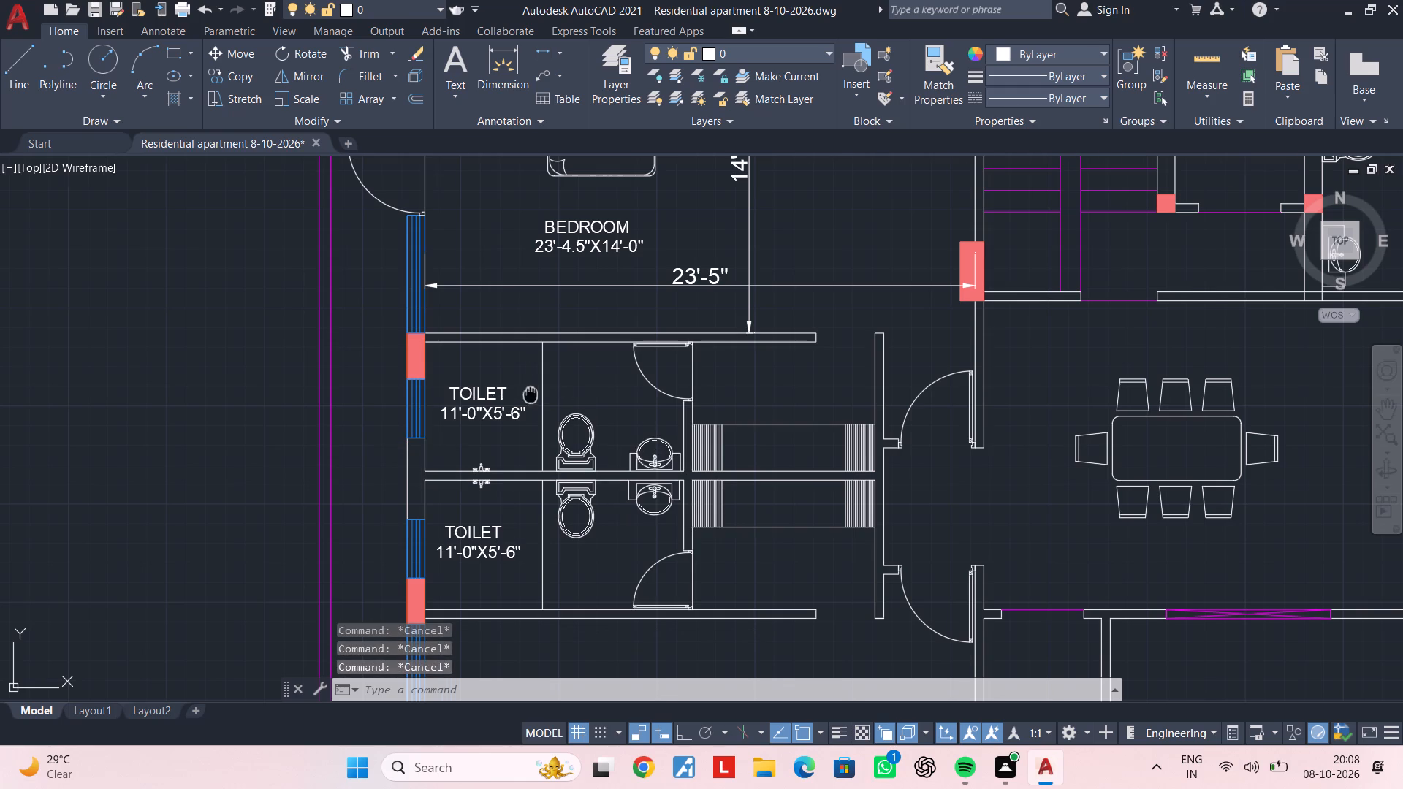
middle_click_drag(536, 392, 581, 376)
key("Escape")
left_click(534, 377)
type("CO")
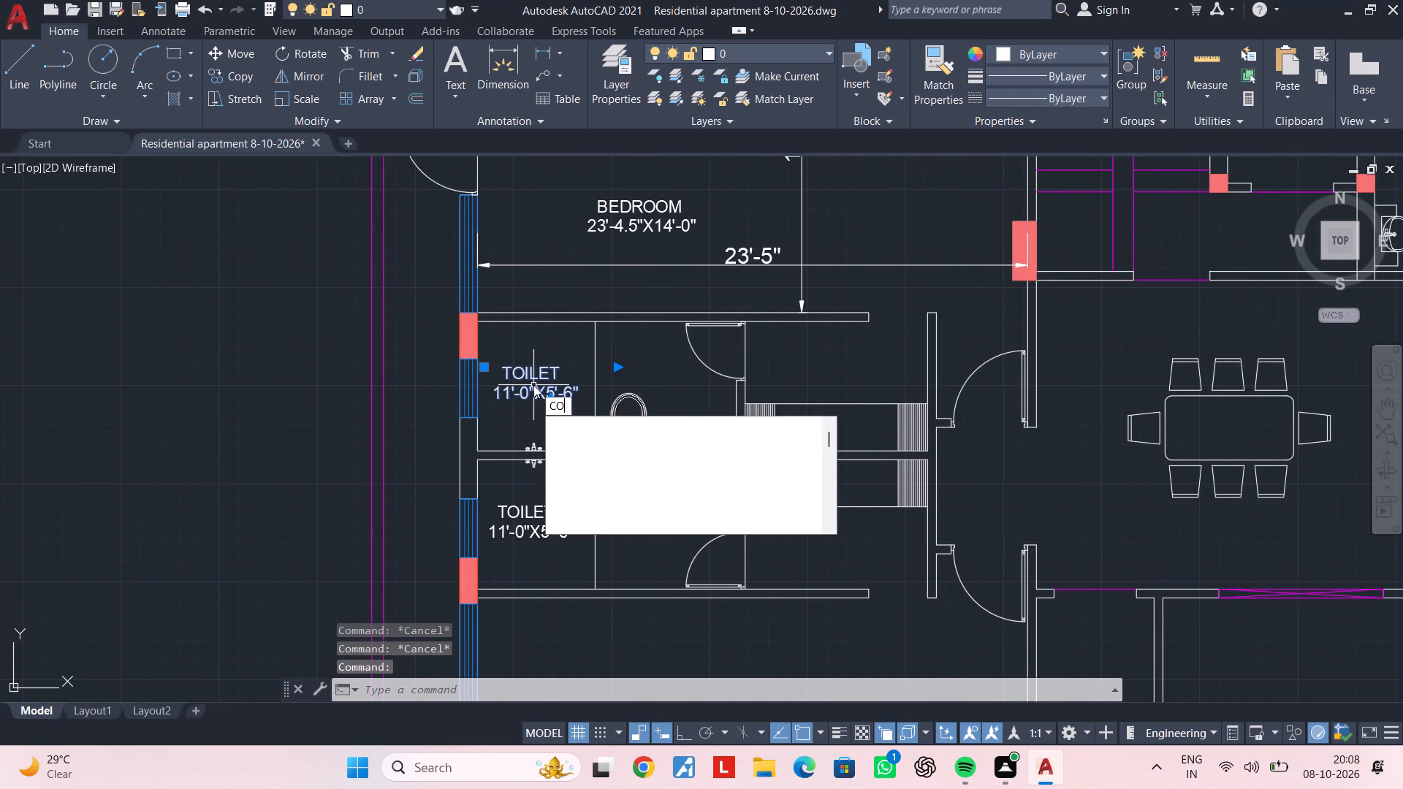
key("space")
left_click(533, 385)
scroll(696, 445, "up", 3)
middle_click_drag(883, 444, 567, 463)
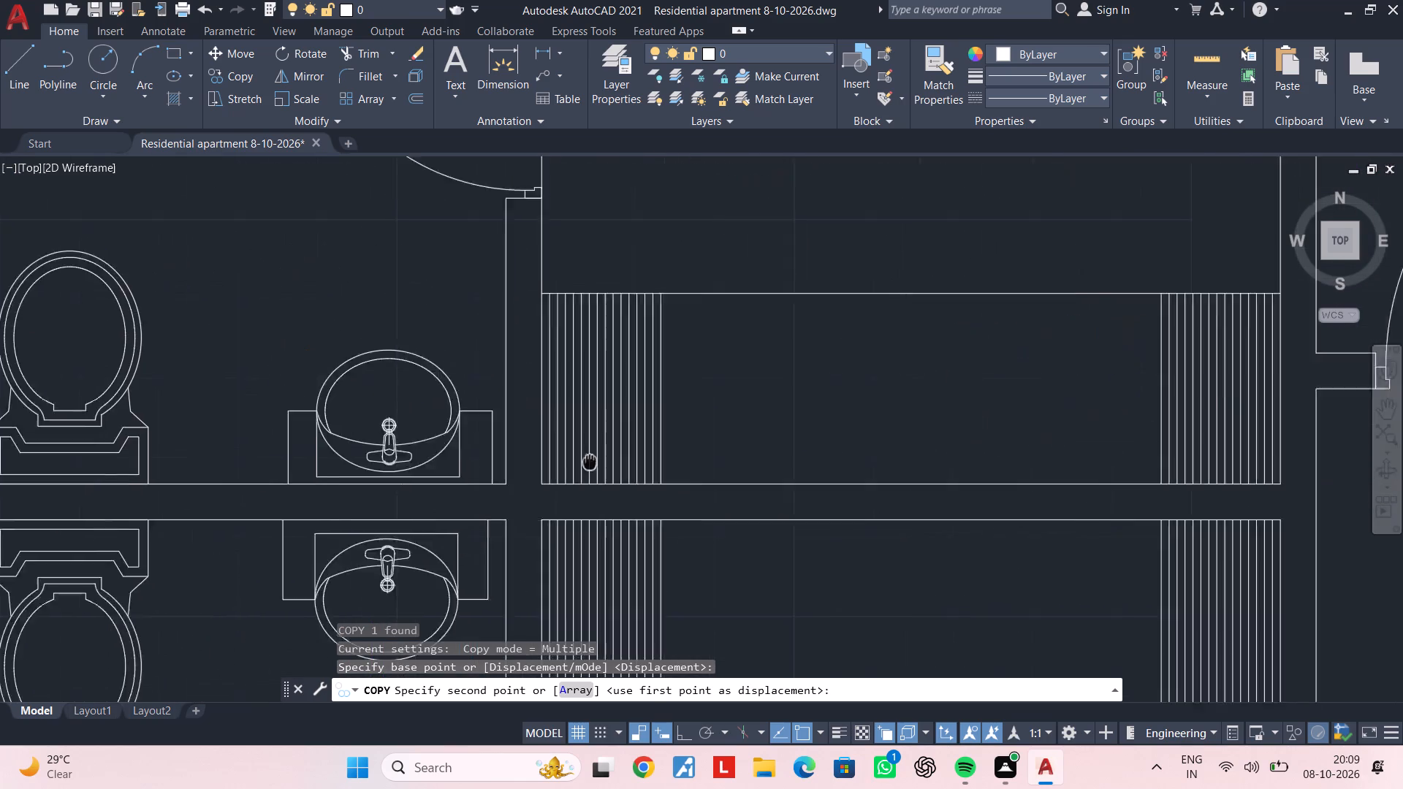
middle_click_drag(567, 463, 497, 471)
scroll(576, 471, "up", 1)
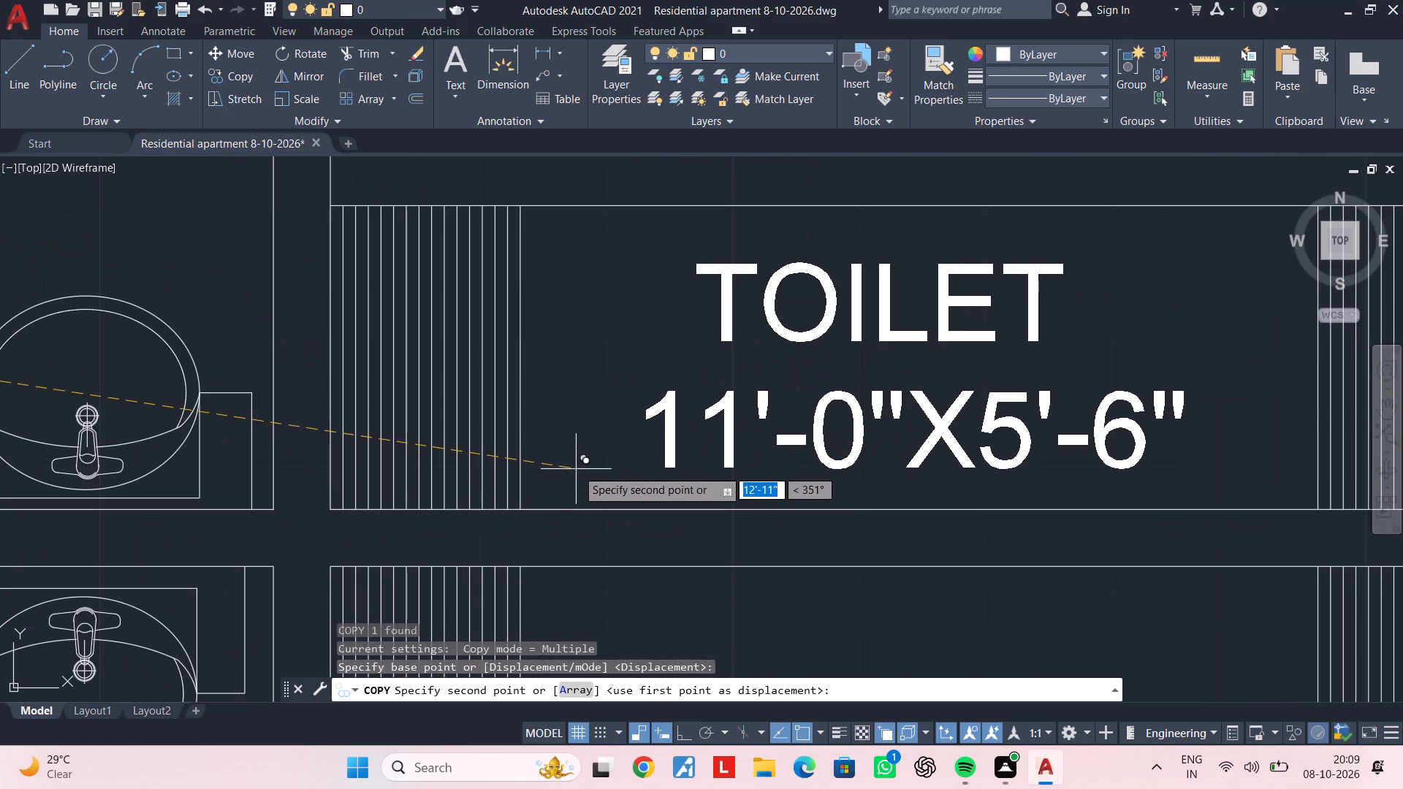
middle_click_drag(581, 466, 538, 581)
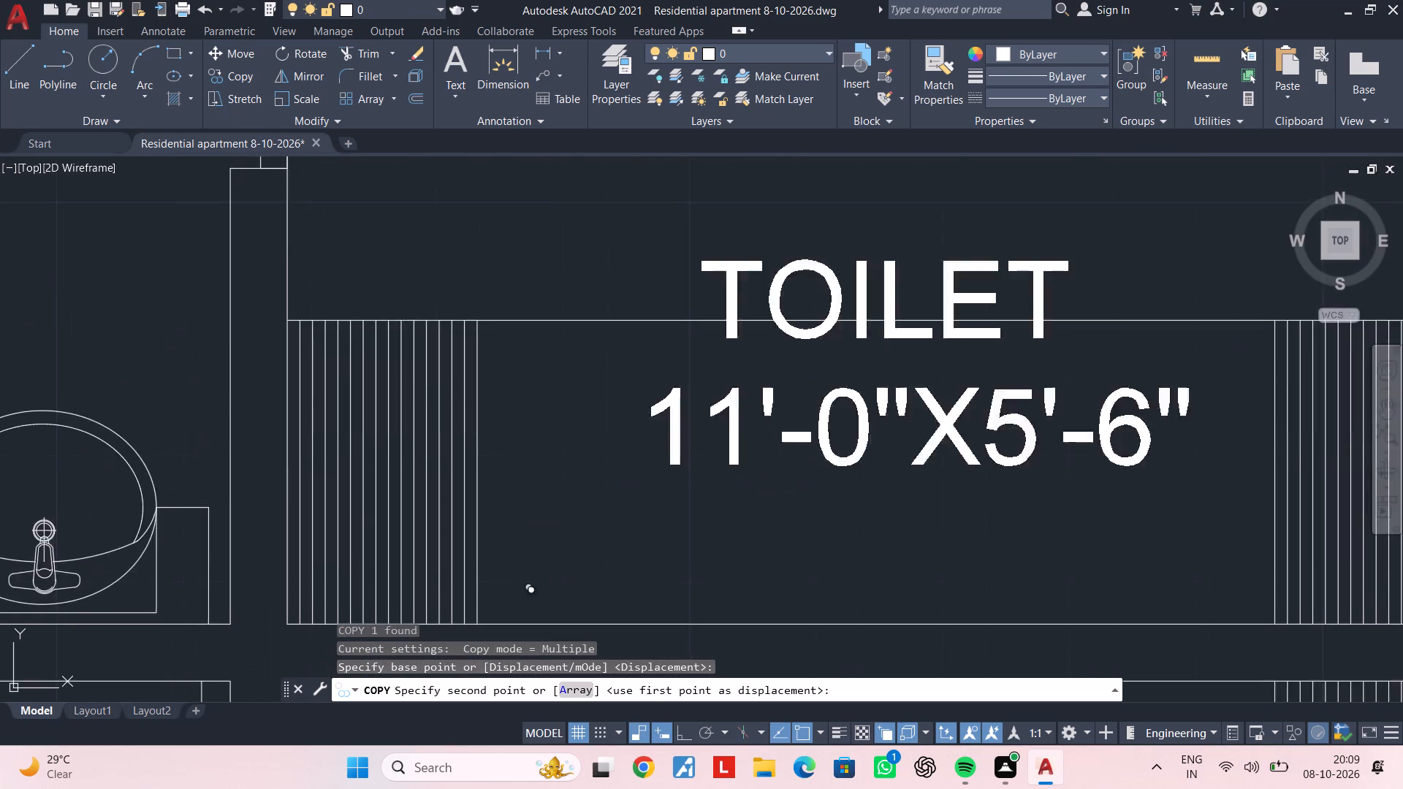
scroll(538, 527, "down", 2)
middle_click_drag(539, 532, 509, 592)
scroll(503, 530, "up", 2)
left_click(521, 444)
middle_click_drag(638, 471, 532, 522)
key("Escape")
key("Escape")
key("Escape")
key("Escape")
Replace the copied label's text with DRESS over 7'-9"X5'-6", indenting the word DRESS by two extra spaces to centre it.
double_click(570, 473)
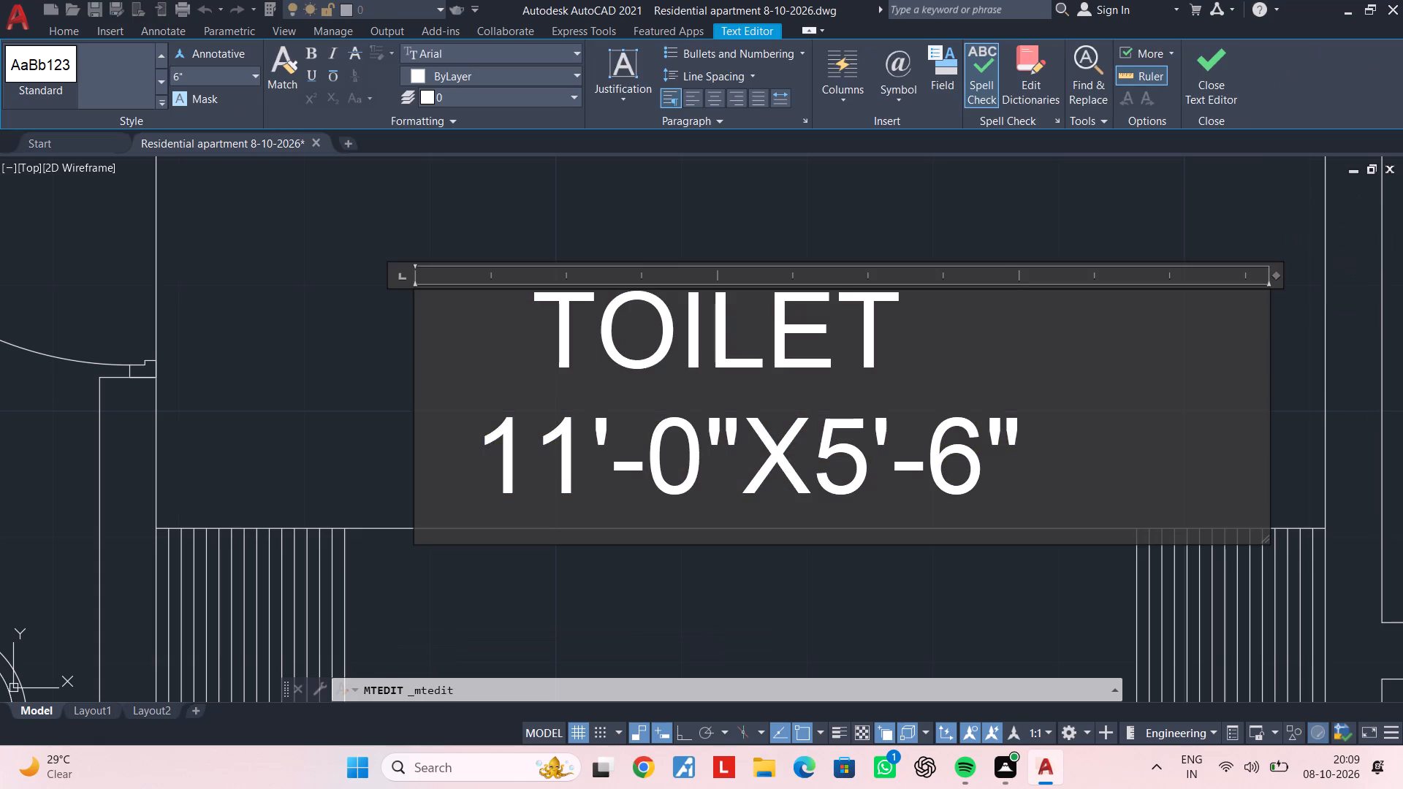
left_click_drag(1034, 440, 514, 381)
key("BackSpace")
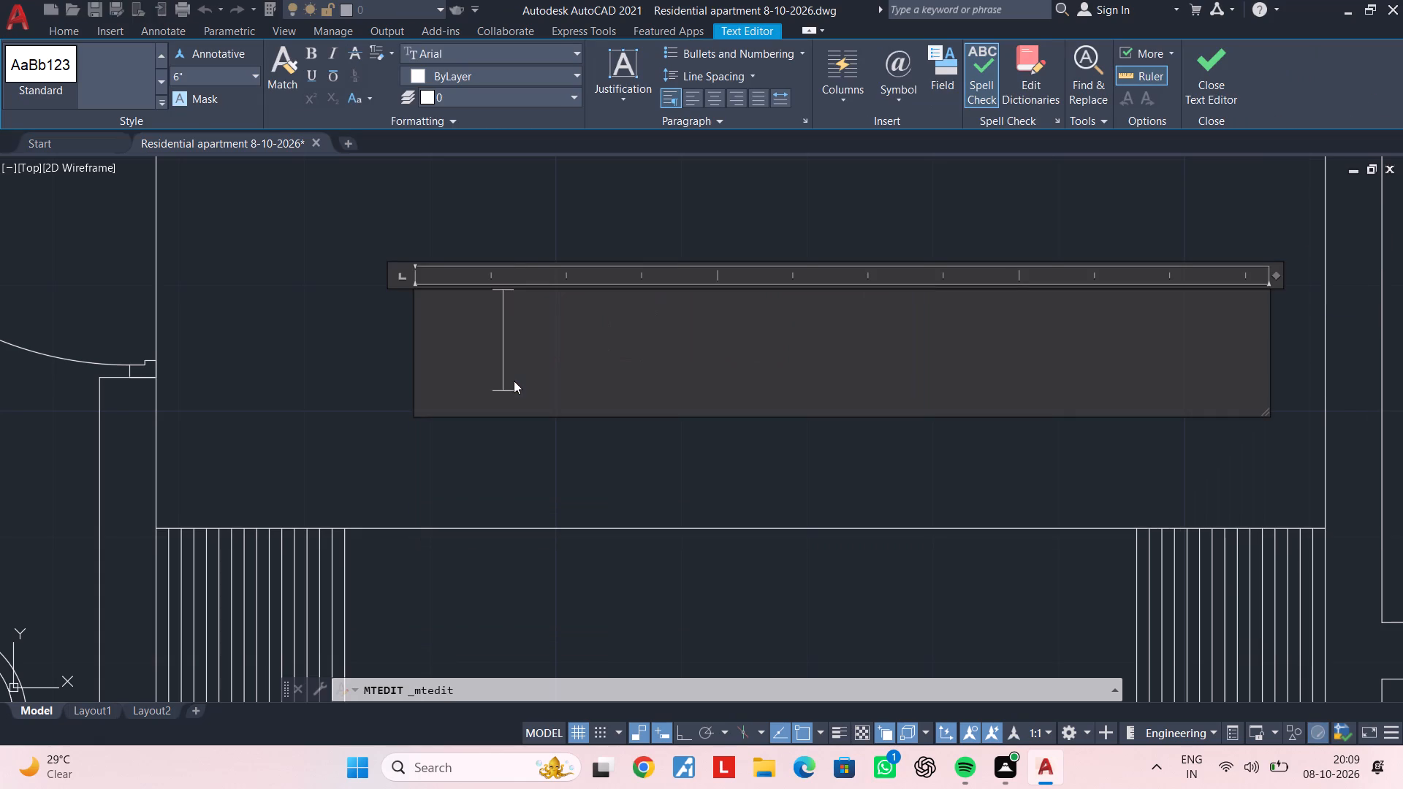
type("DRESS")
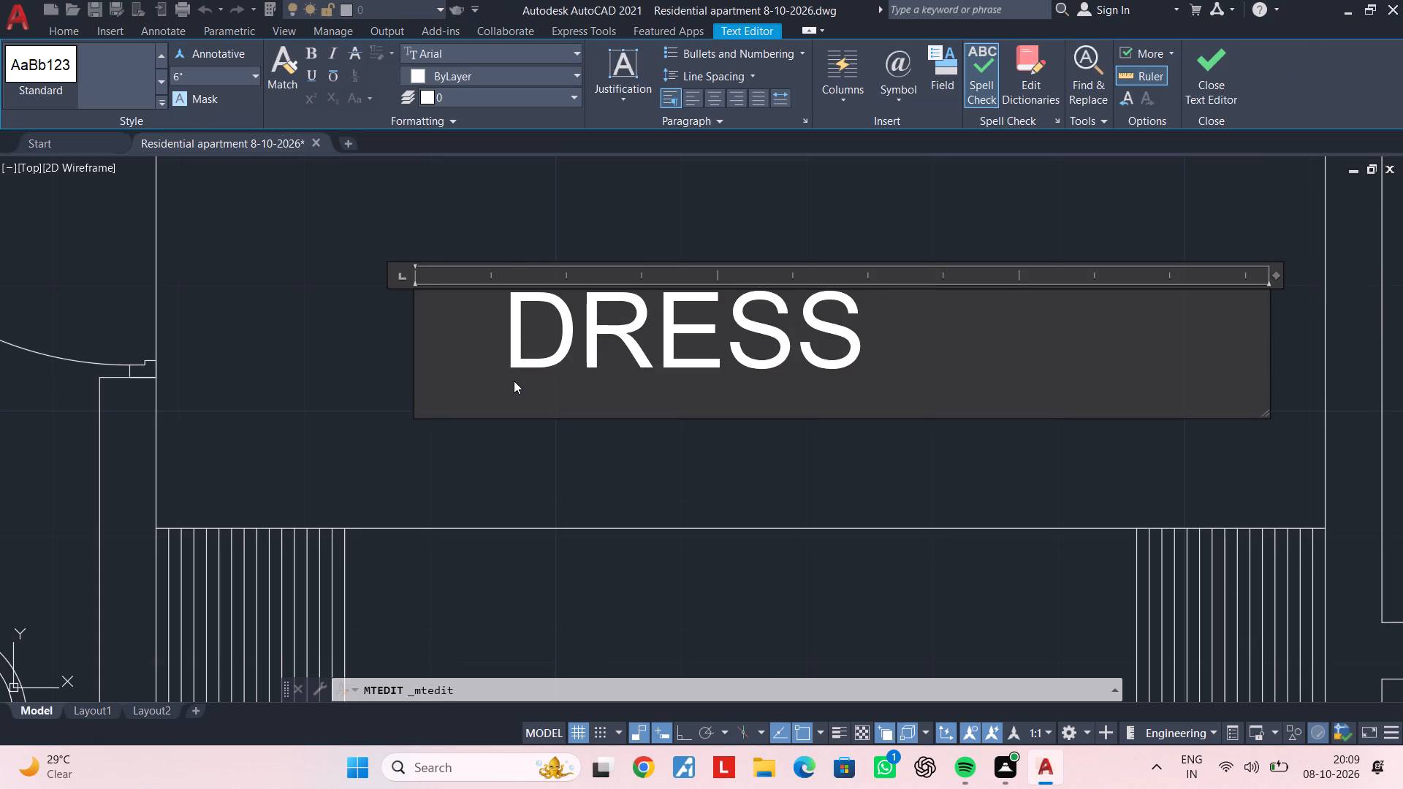
key("Return")
key("space")
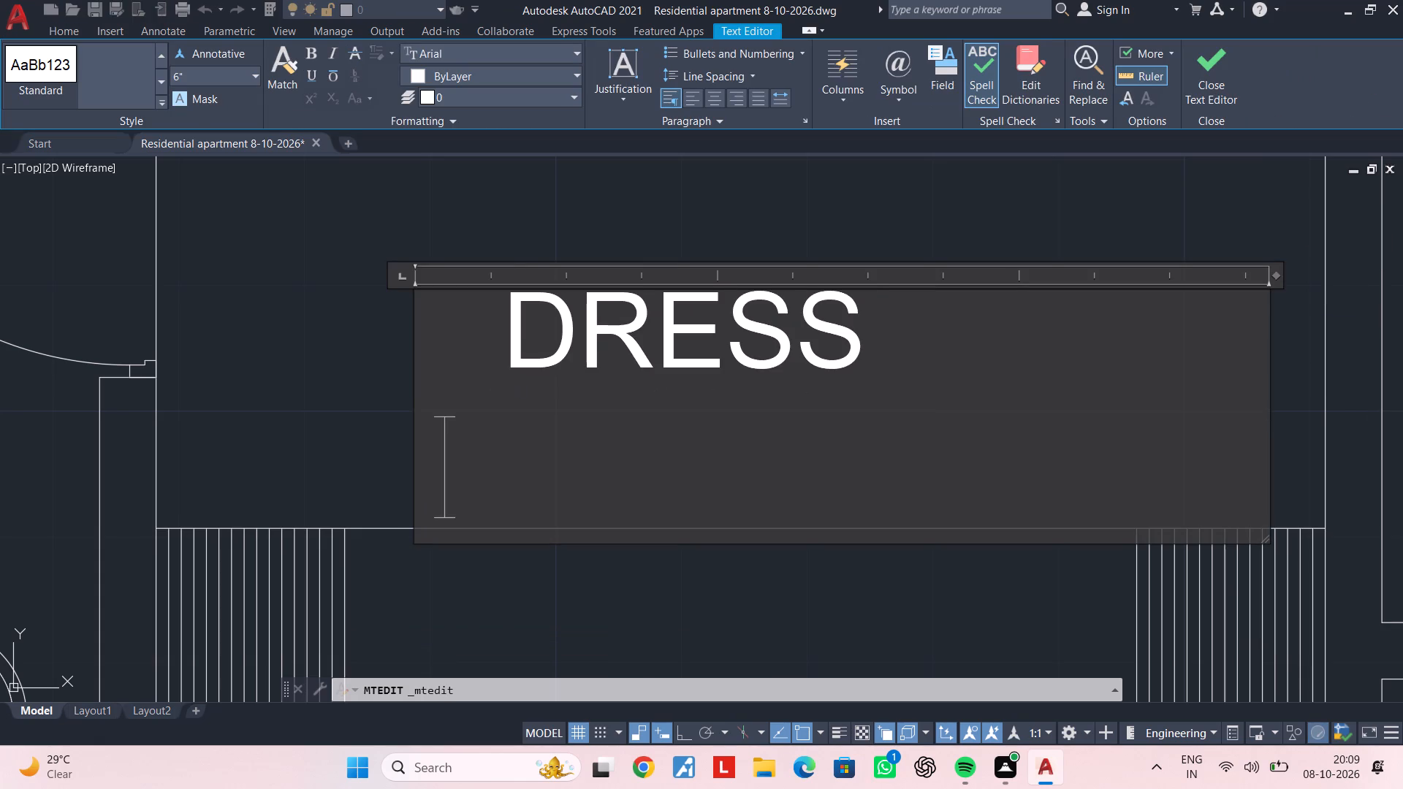
key("space")
type("7'-9\"X")
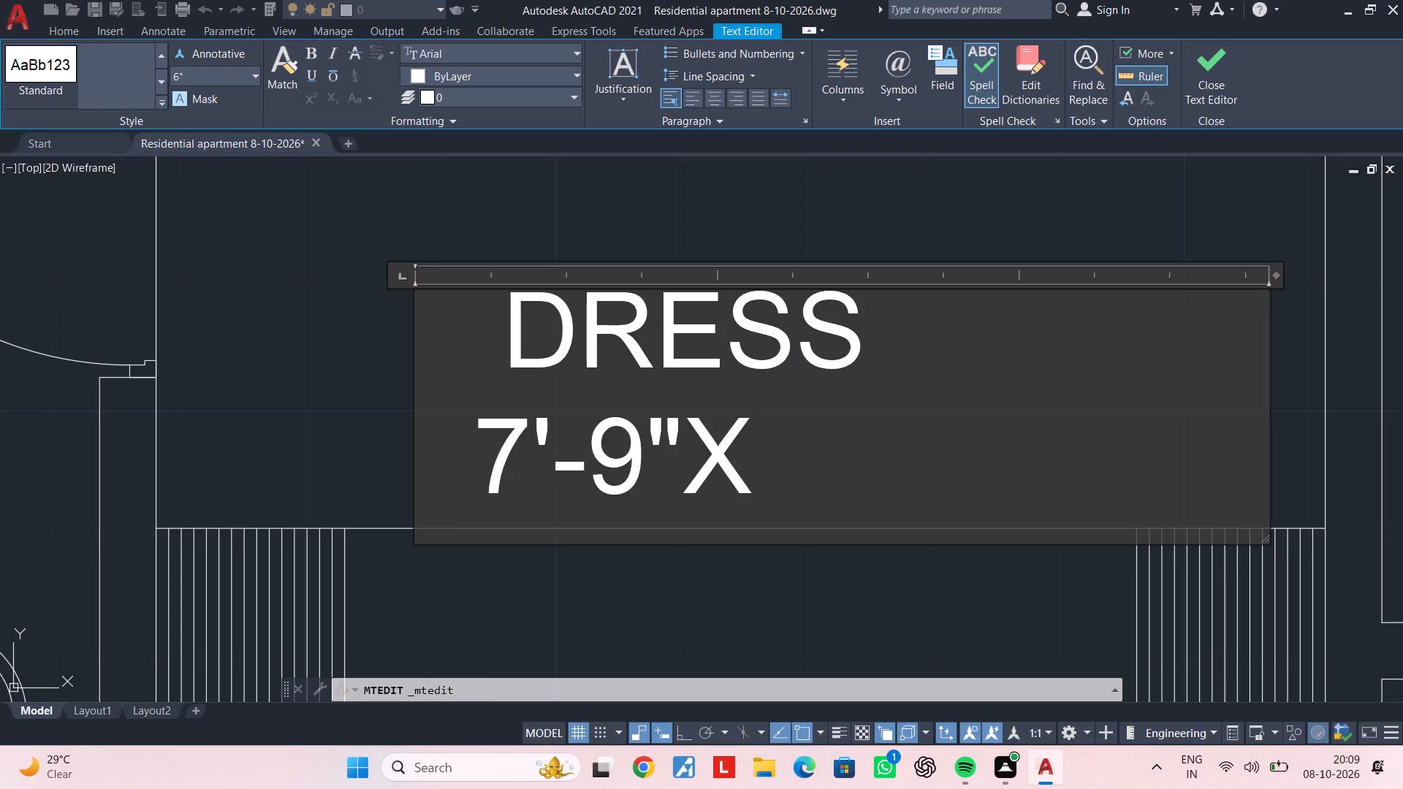
type("5'-6\"")
left_click(490, 351)
key("space")
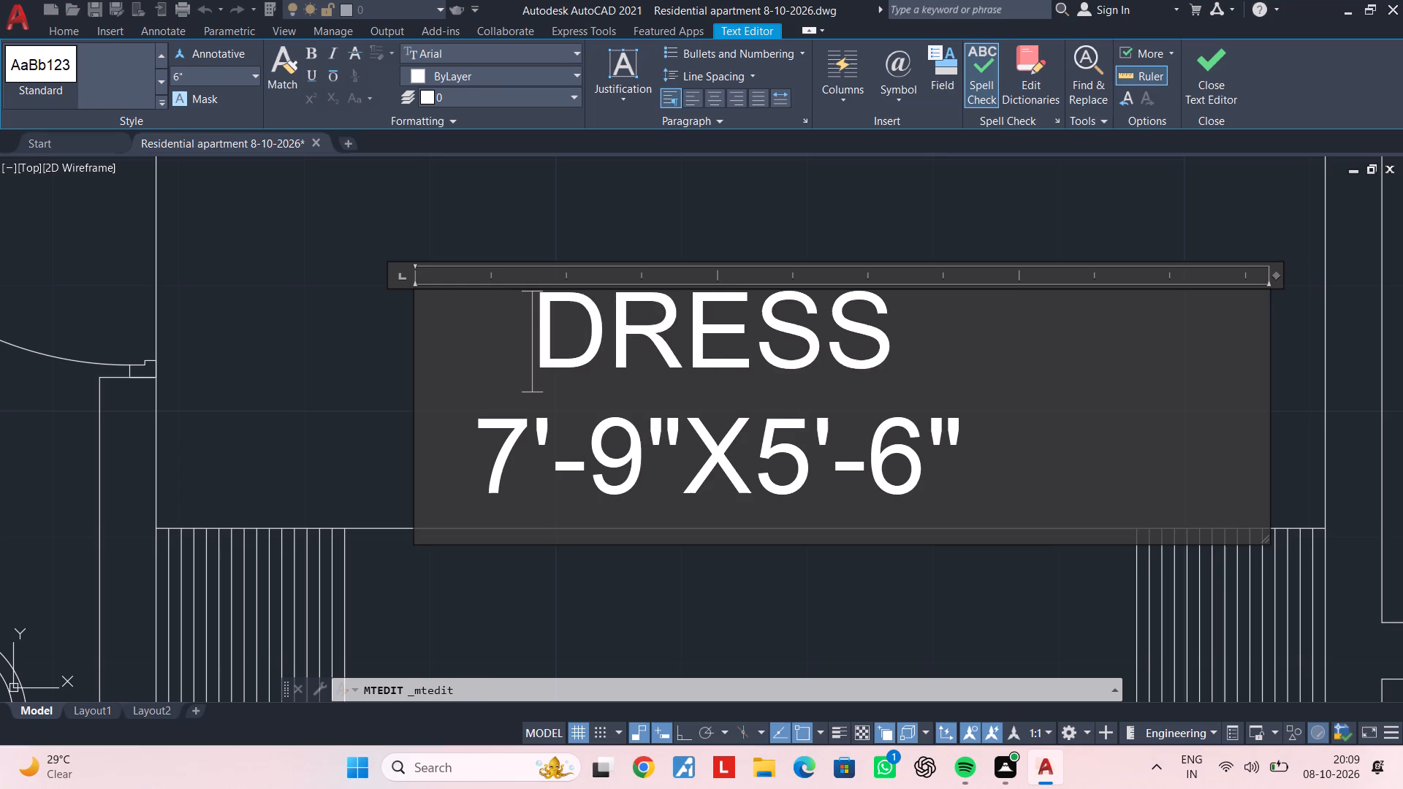
key("space")
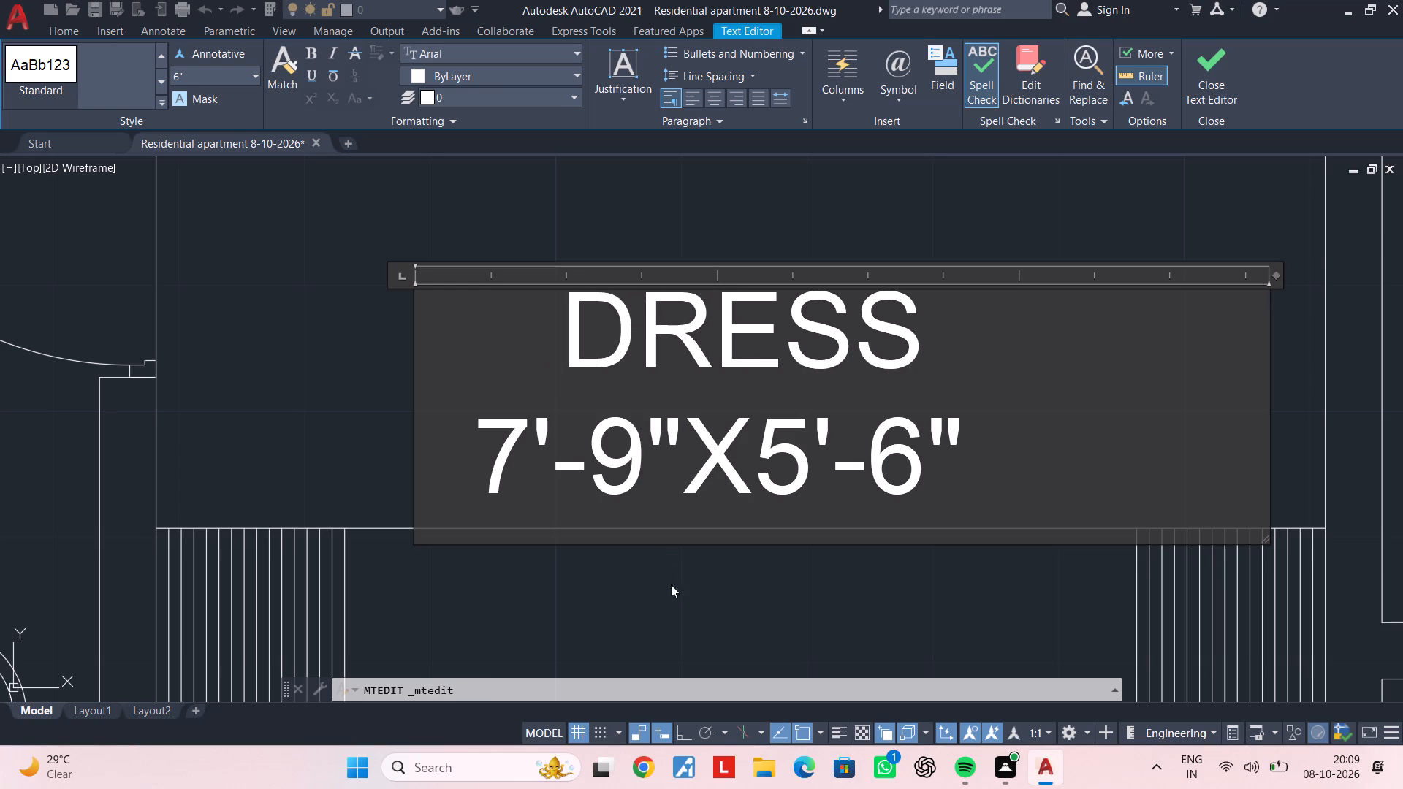
left_click(686, 611)
Copy the DRESS 7'-9"X5'-6" label south into the mirrored dressing area below the lower wardrobe.
scroll(678, 595, "down", 3)
middle_click_drag(678, 595, 693, 413)
key("Escape")
key("Escape")
left_click(705, 384)
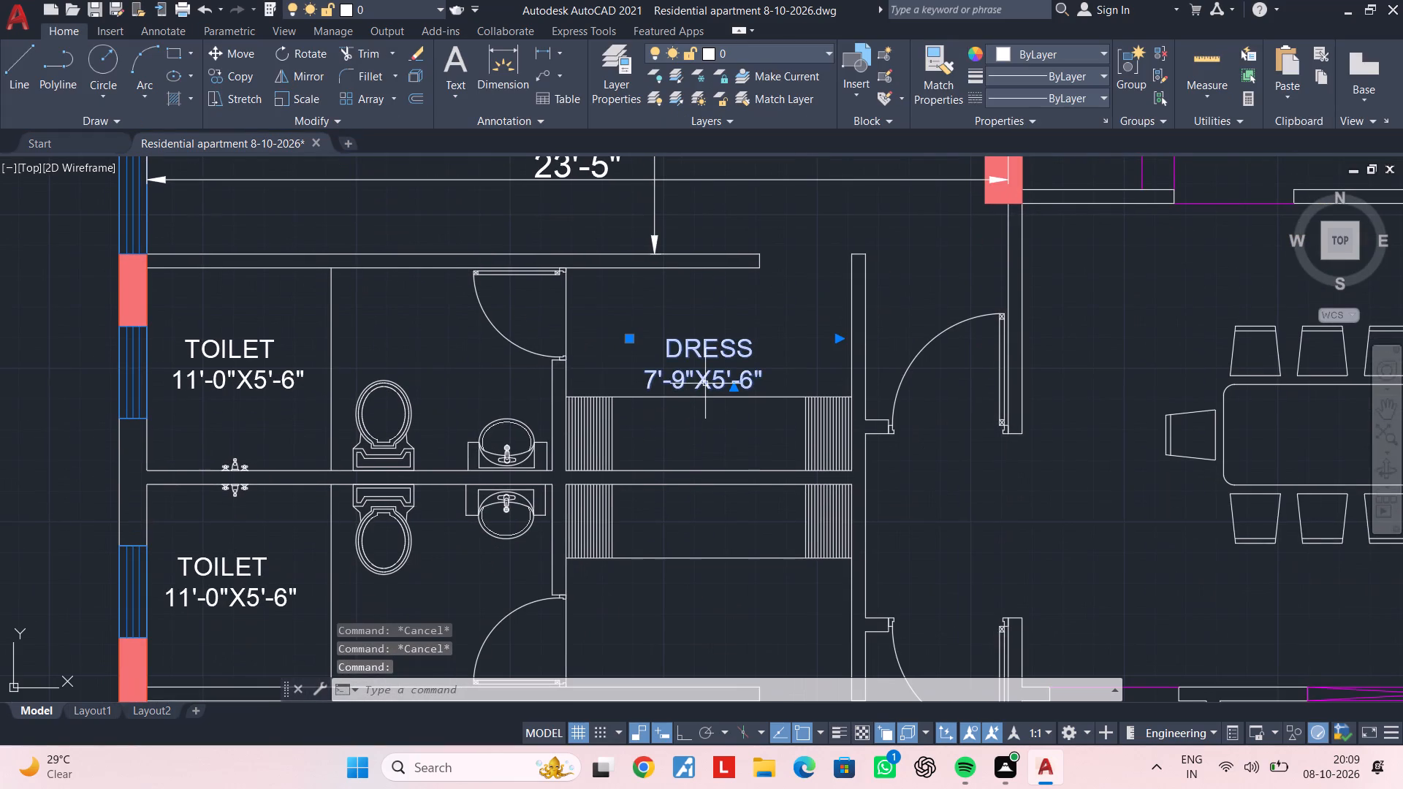
type("CO")
key("space")
left_click(706, 362)
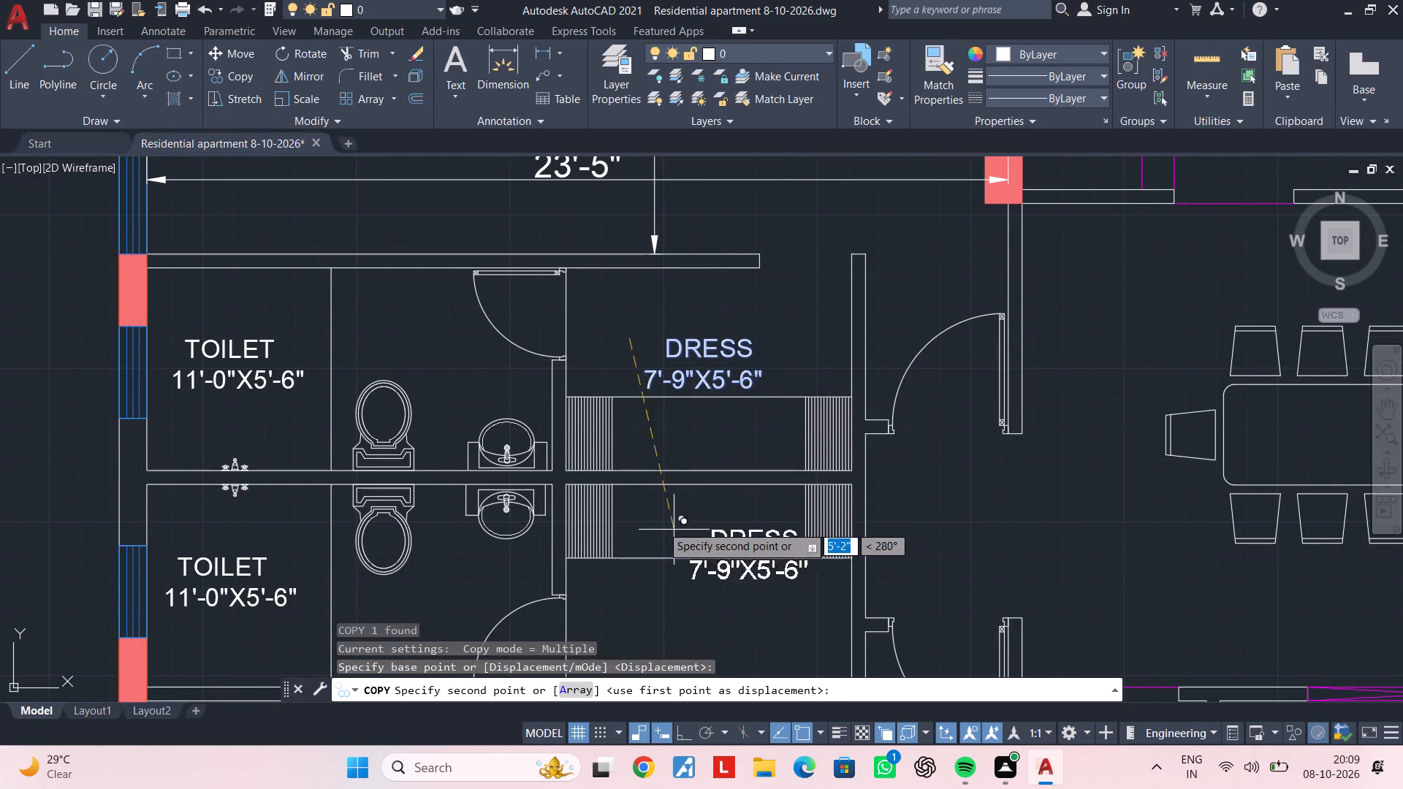
scroll(650, 514, "up", 2)
middle_click_drag(643, 500, 664, 316)
scroll(662, 416, "down", 2)
middle_click_drag(662, 442, 662, 395)
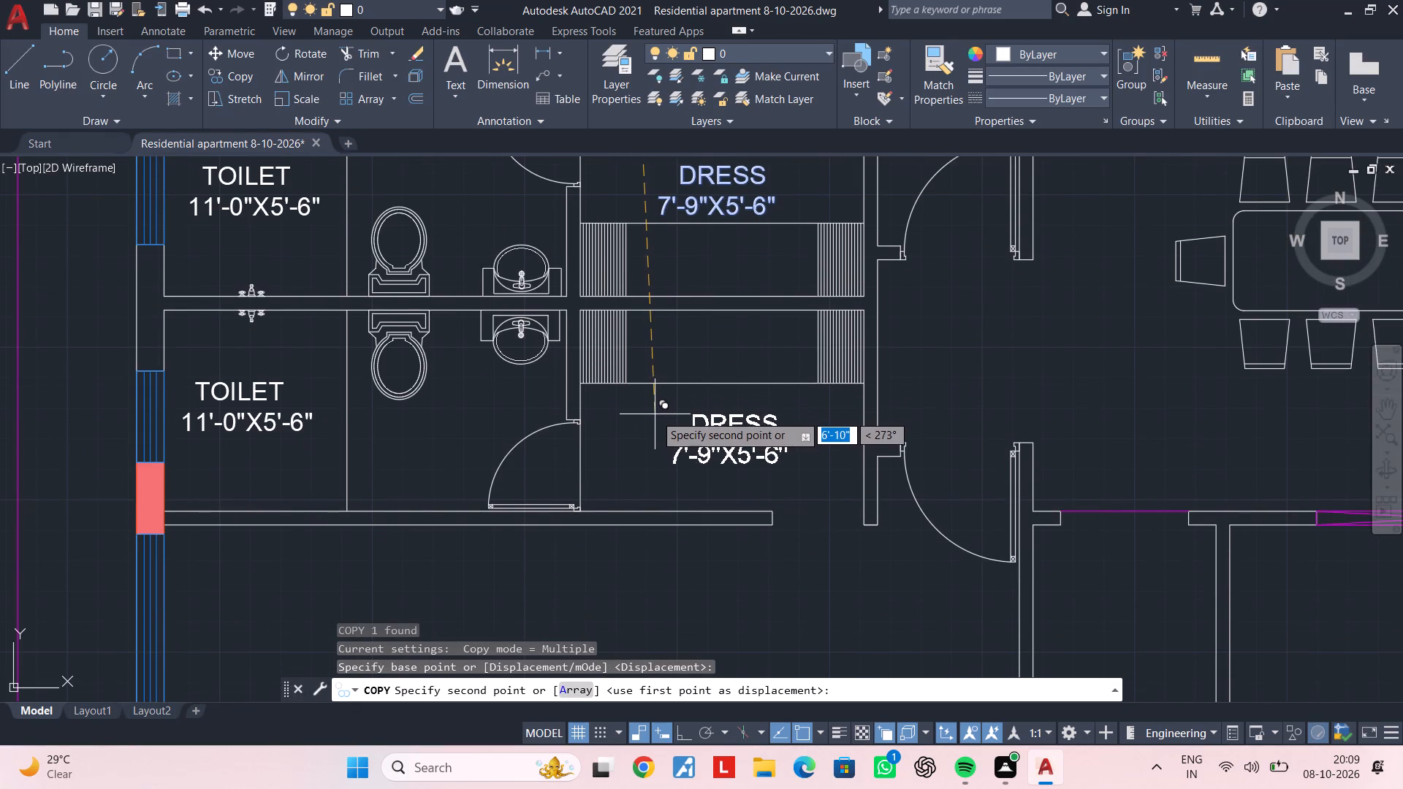
left_click(655, 408)
key("Escape")
key("Escape")
Draw a horizontal line about 2'-6" long across the opening in the northern dressing area's north wall, along its outer face.
middle_click_drag(749, 368, 717, 552)
middle_click_drag(739, 243, 742, 338)
key("Escape")
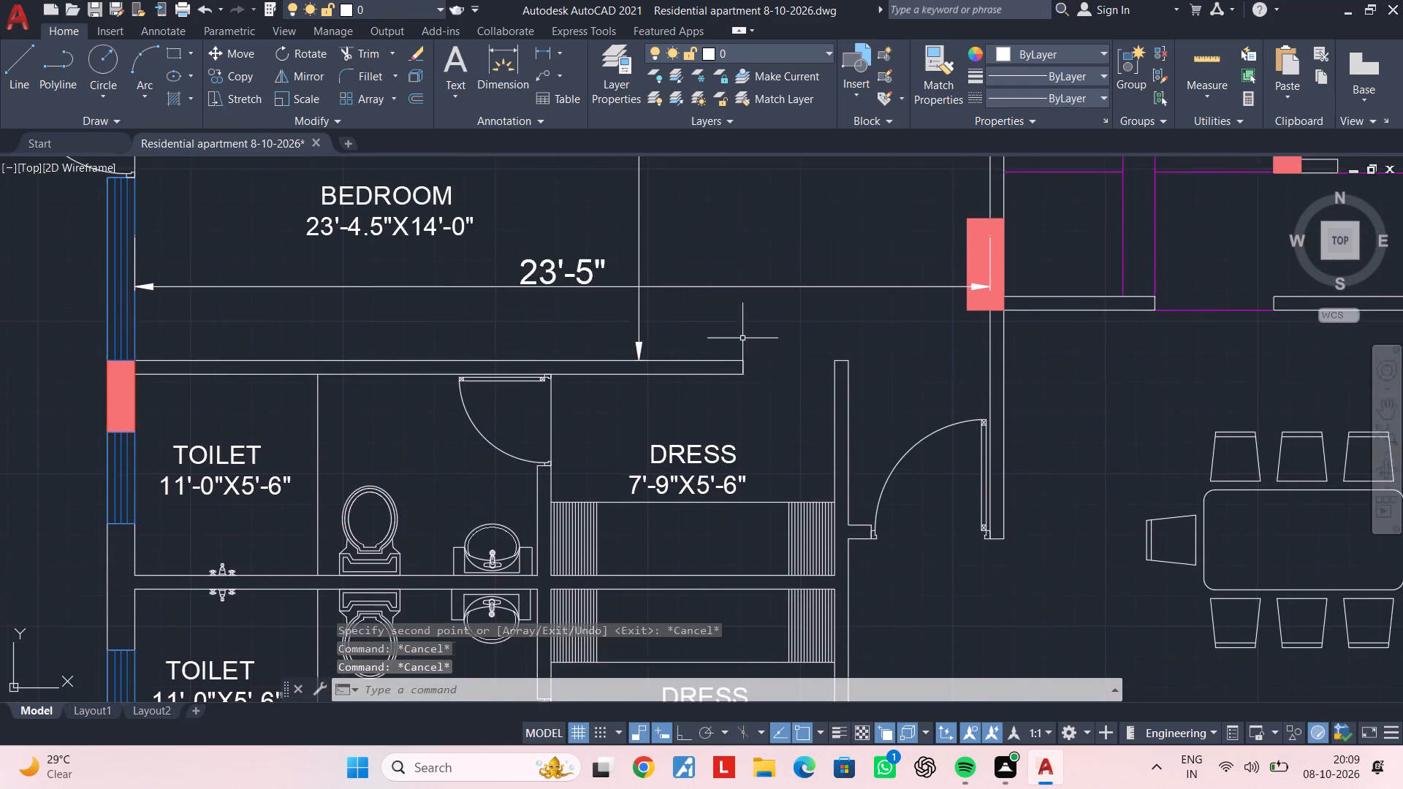
scroll(758, 373, "up", 1)
type("L")
key("space")
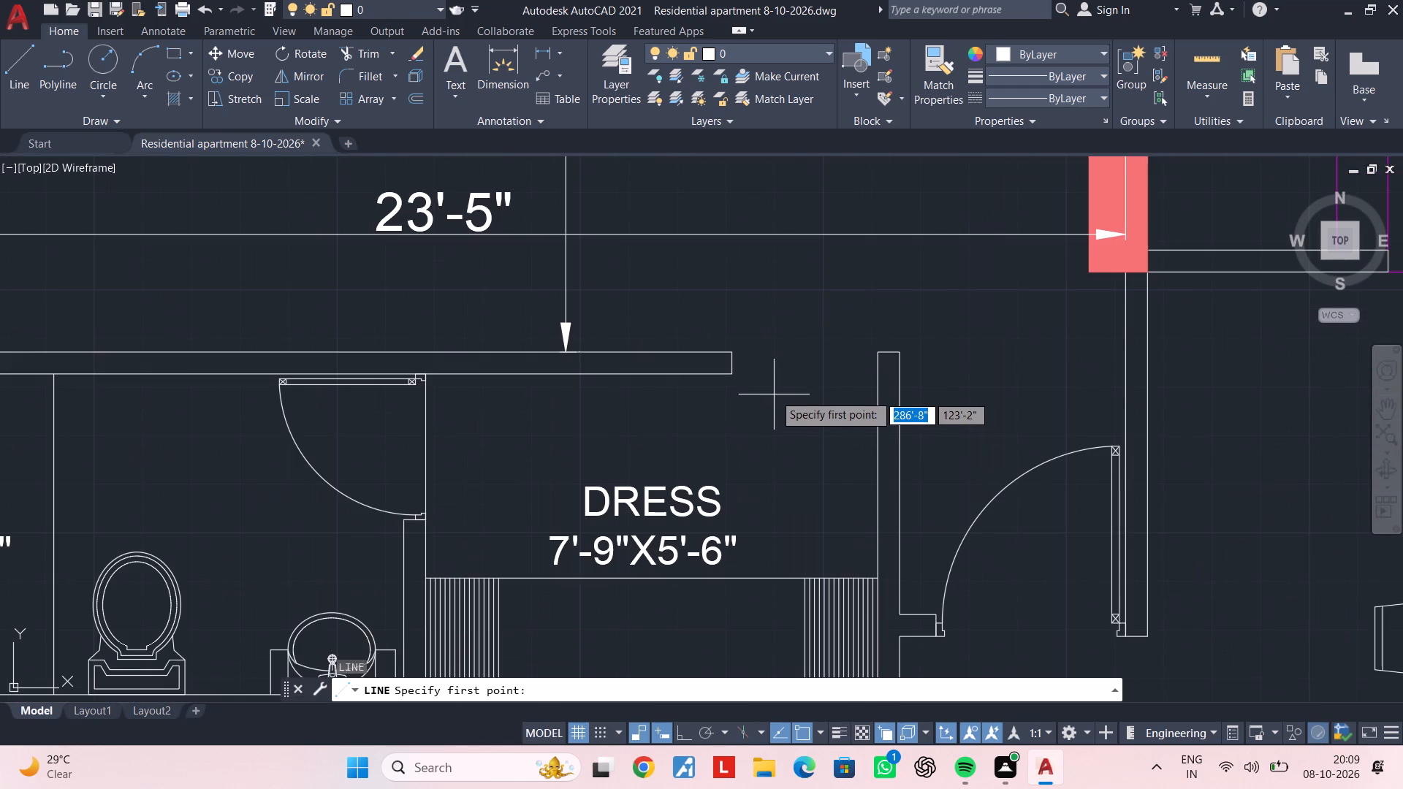
scroll(764, 360, "up", 2)
left_click(673, 340)
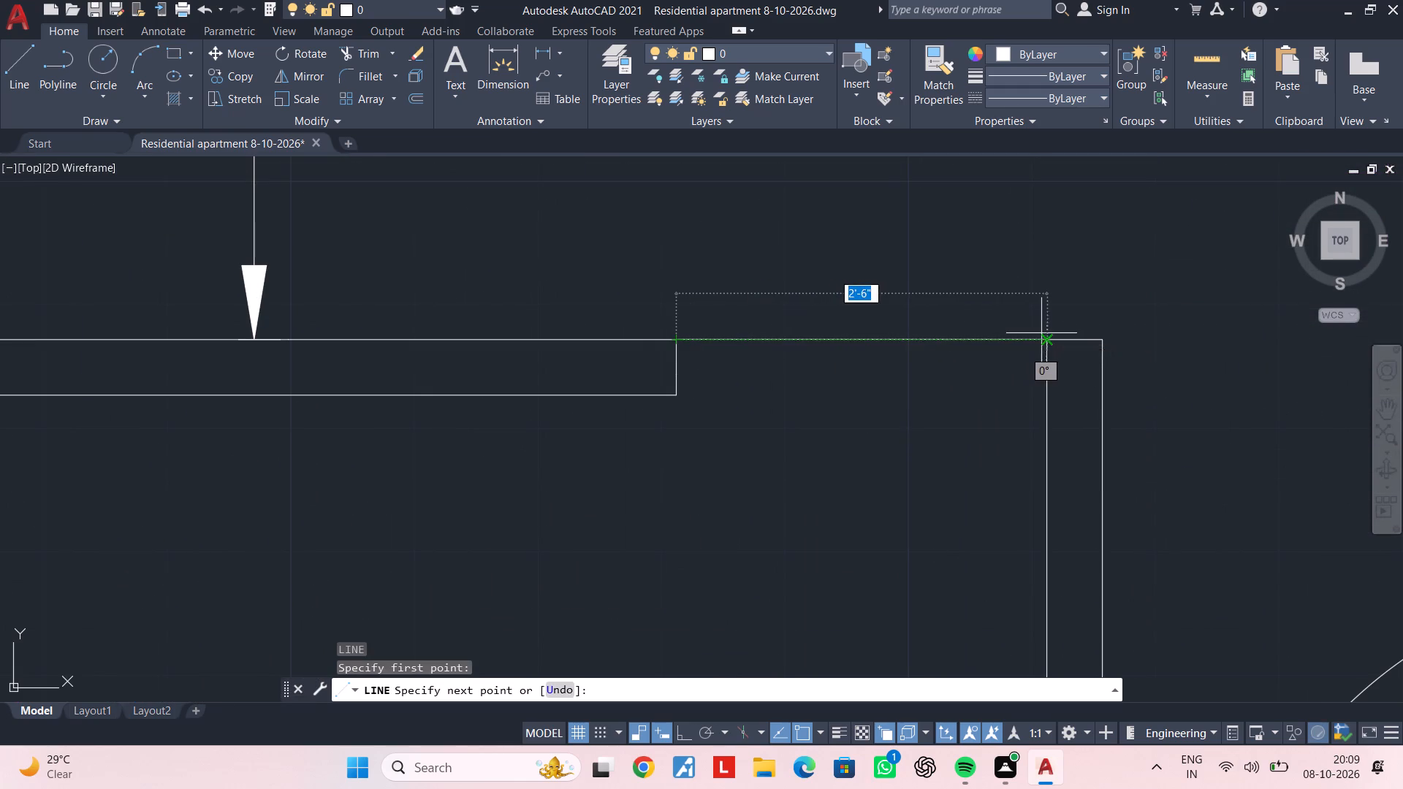
left_click(1043, 333)
key("Escape")
key("Escape")
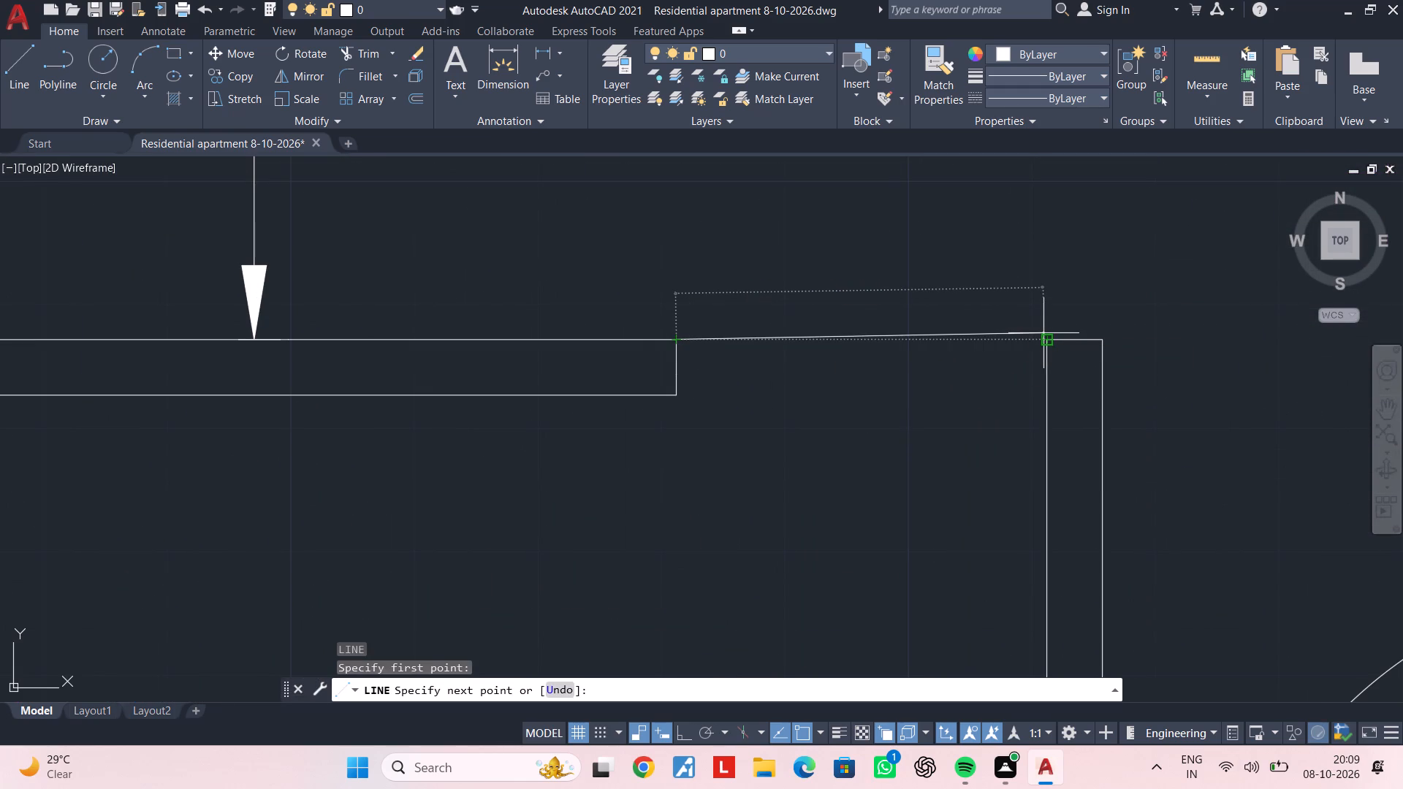
key("Escape")
Draw a matching horizontal line across the opening in the southern dressing area's south wall, along its outer face.
scroll(953, 403, "down", 2)
middle_click_drag(951, 405, 939, 222)
scroll(902, 459, "down", 2)
middle_click_drag(902, 459, 905, 453)
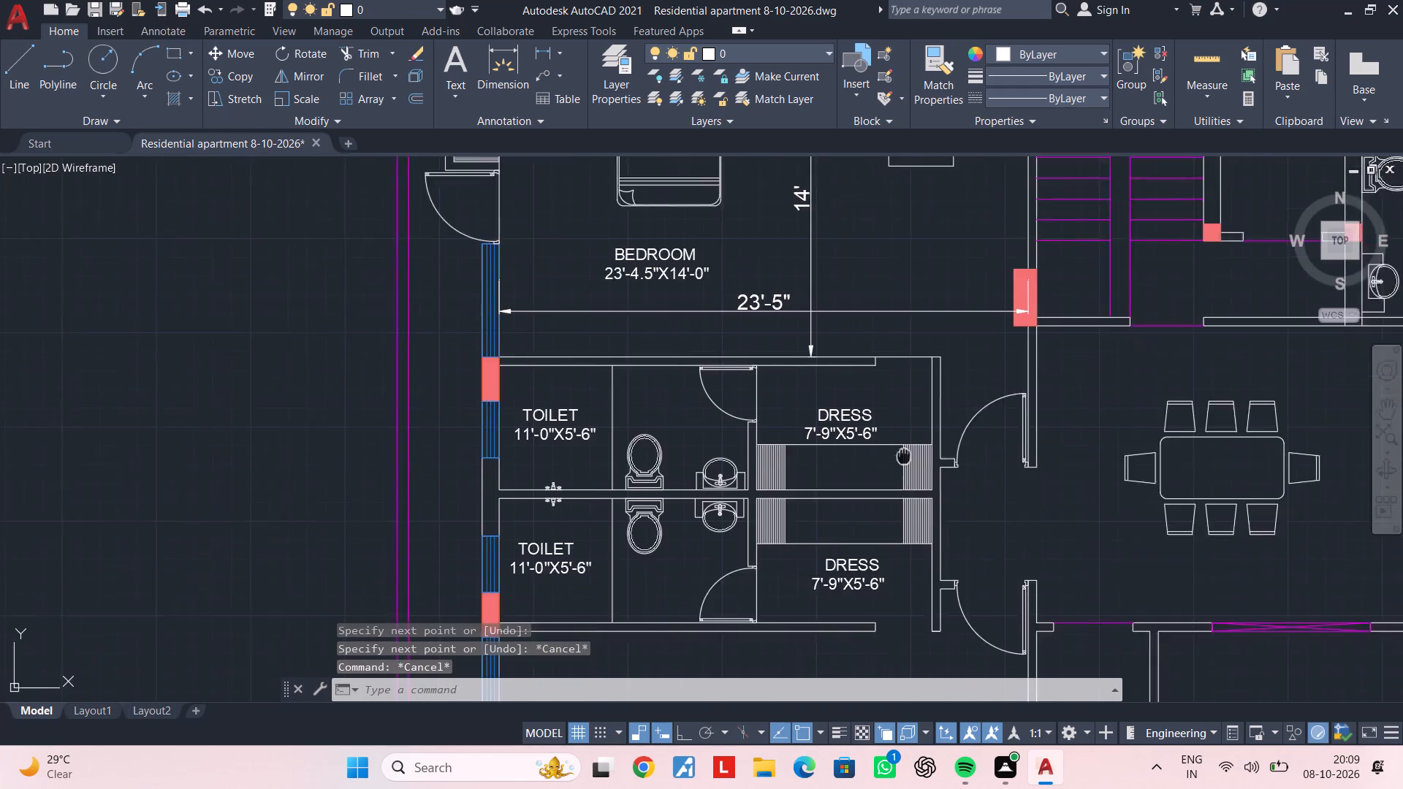
middle_click_drag(905, 453, 881, 312)
key("space")
scroll(835, 515, "up", 2)
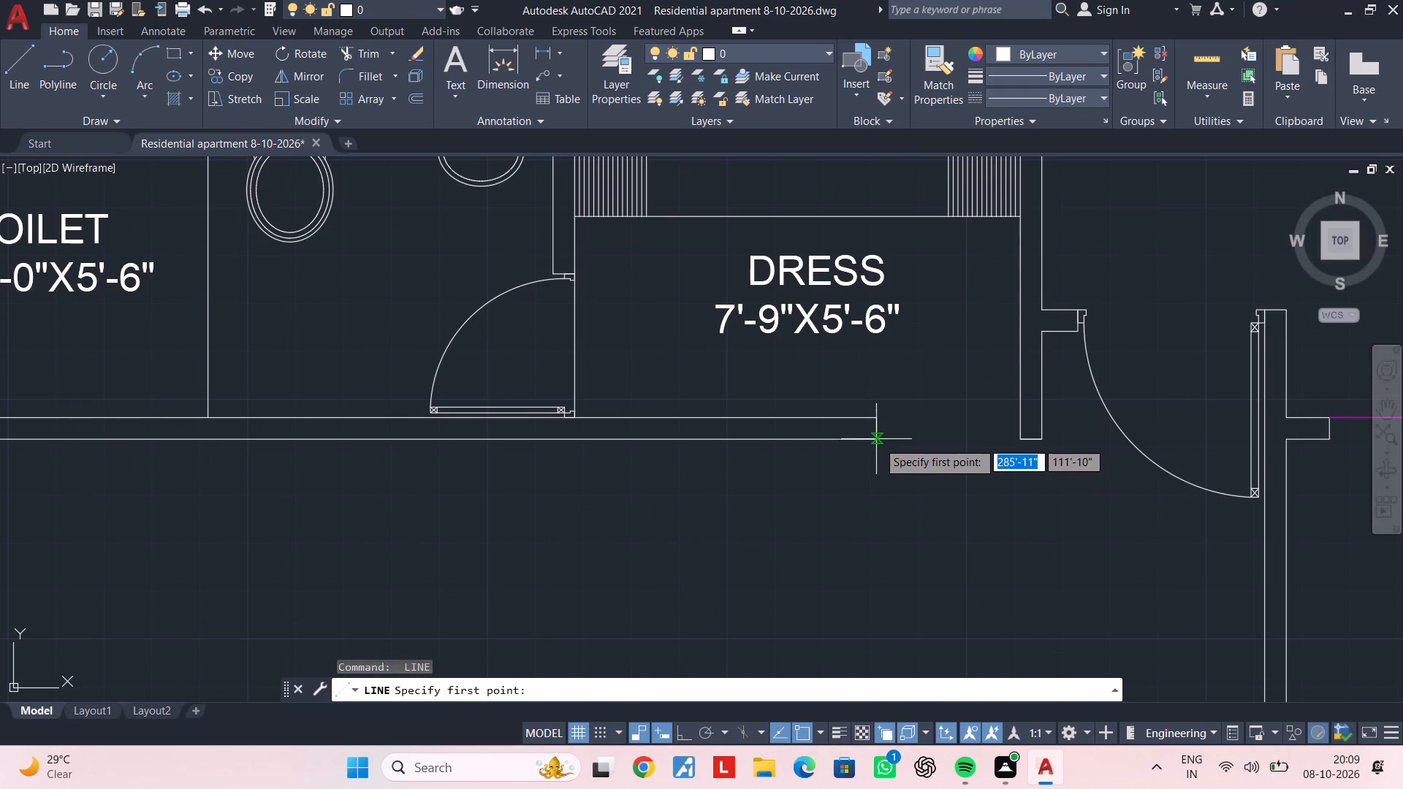
left_click(878, 441)
left_click(1016, 439)
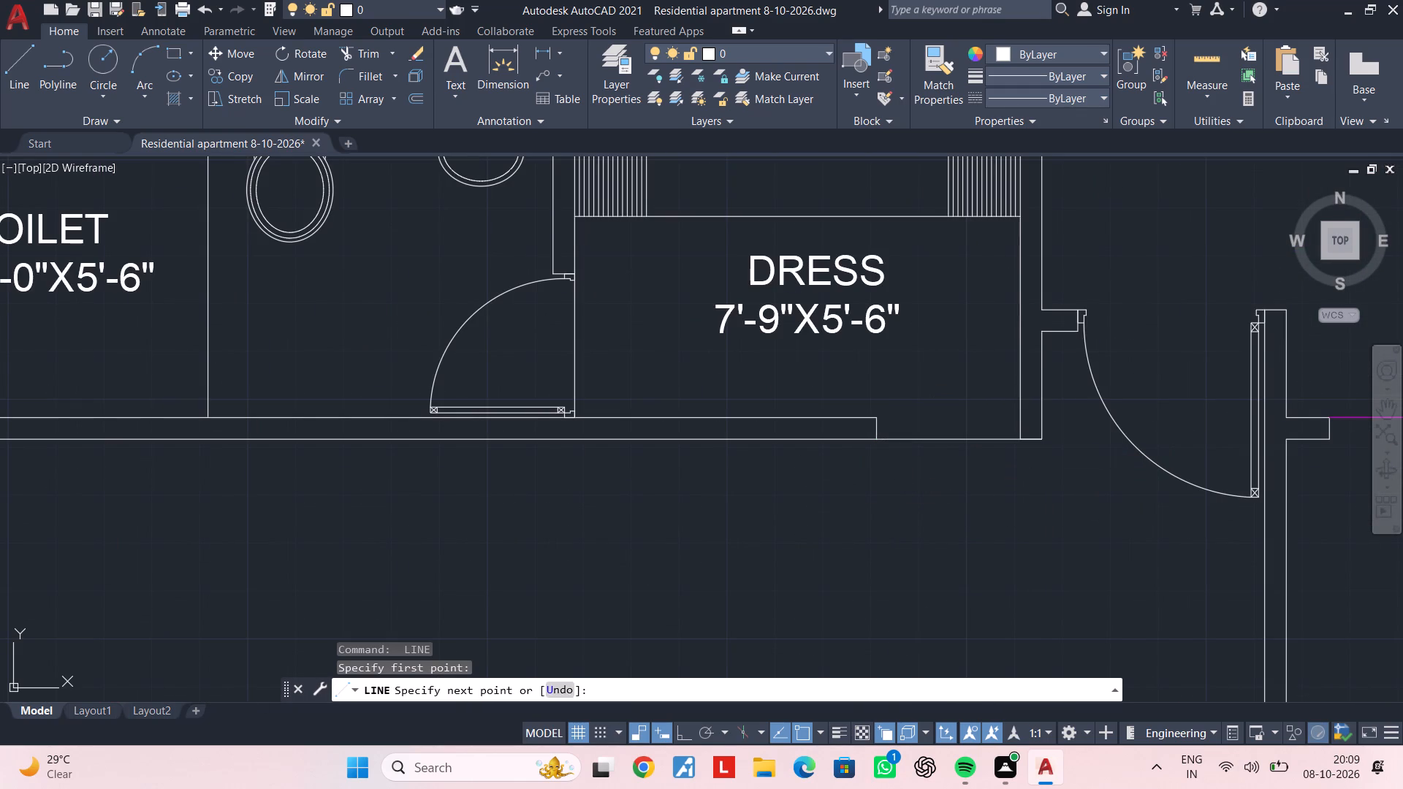
key("Escape")
key("Escape")
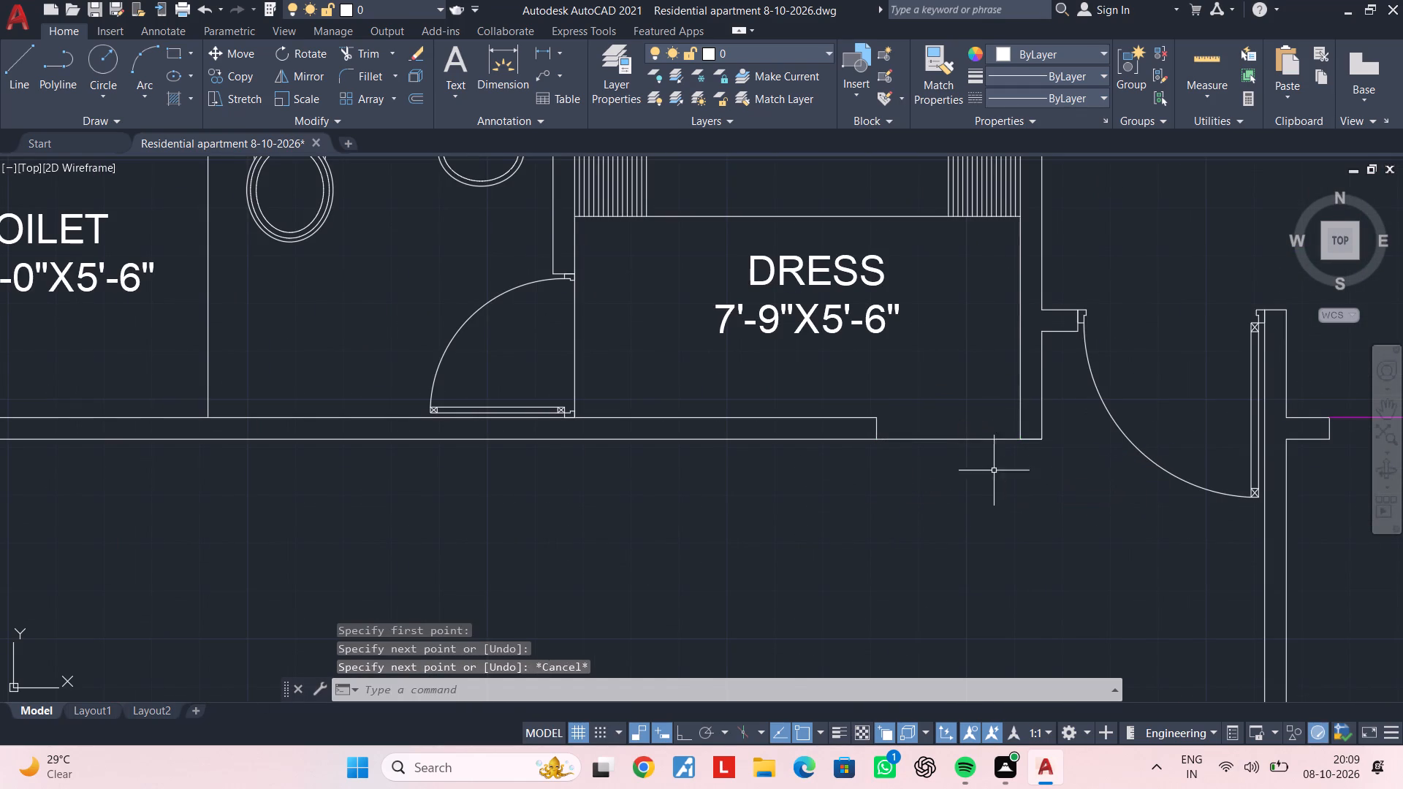
Change the linetype of both dressing-area opening lines to ACAD_ISO02W100.
scroll(994, 468, "down", 2)
middle_click_drag(994, 470, 962, 514)
scroll(957, 518, "up", 2)
left_click(954, 518)
left_click(938, 470)
scroll(938, 469, "down", 2)
middle_click_drag(951, 413, 943, 569)
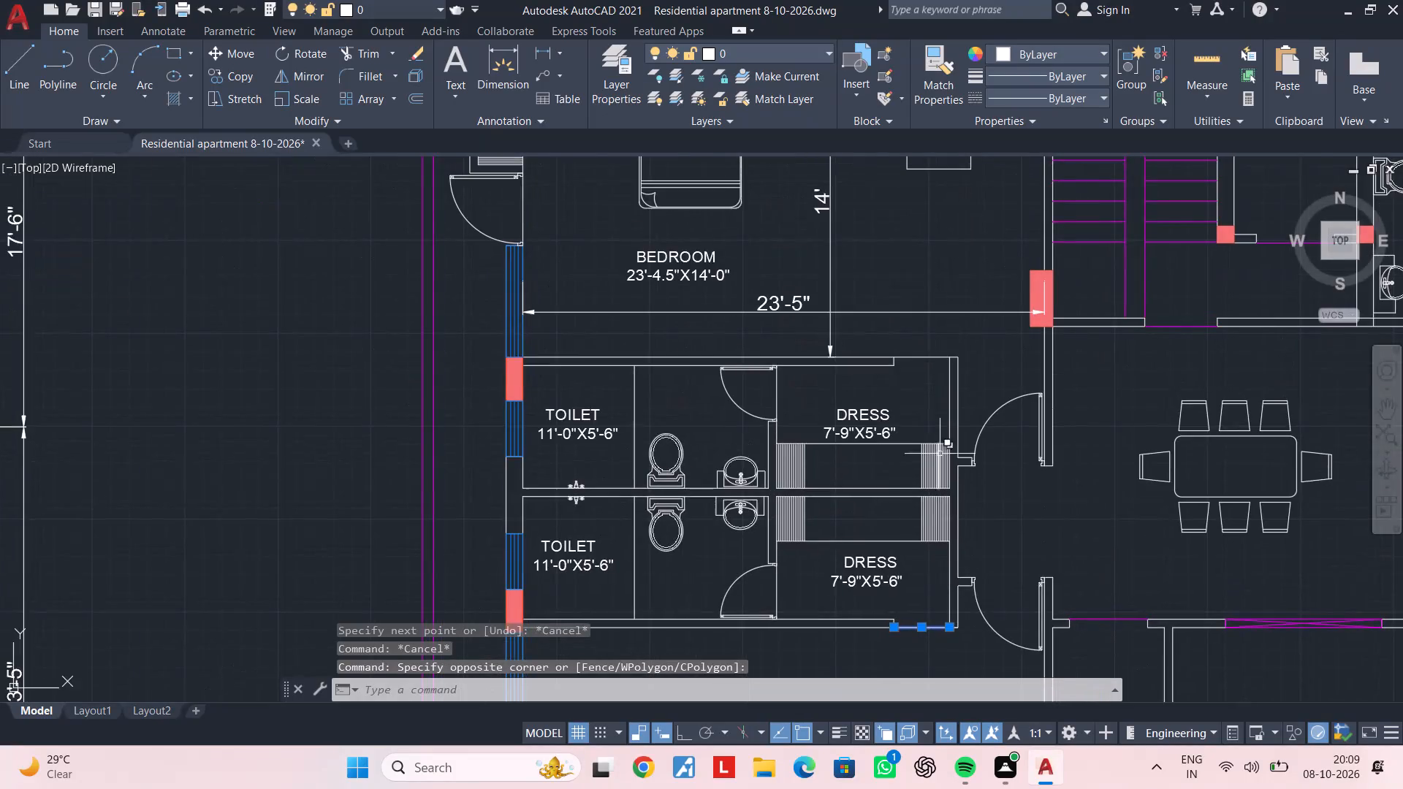
scroll(946, 346, "up", 2)
left_click_drag(915, 385, 913, 378)
left_click(898, 331)
left_click(1095, 99)
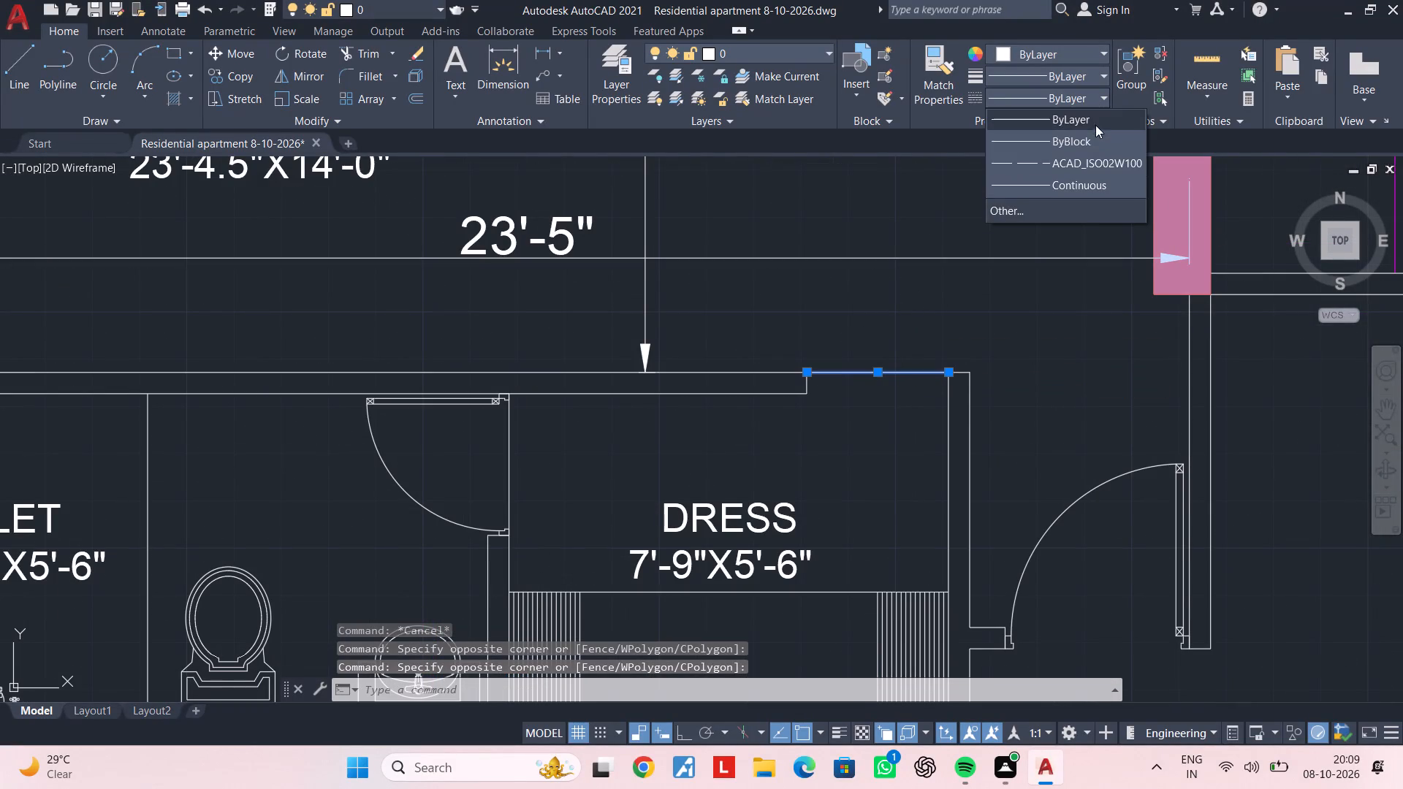
left_click(1095, 154)
key("Escape")
Change the magenta line across the opening of the small room north of the kitchen to linetype ACAD_ISO02W100.
scroll(1093, 335, "down", 3)
middle_click_drag(1092, 340, 1010, 256)
middle_click_drag(974, 379, 936, 316)
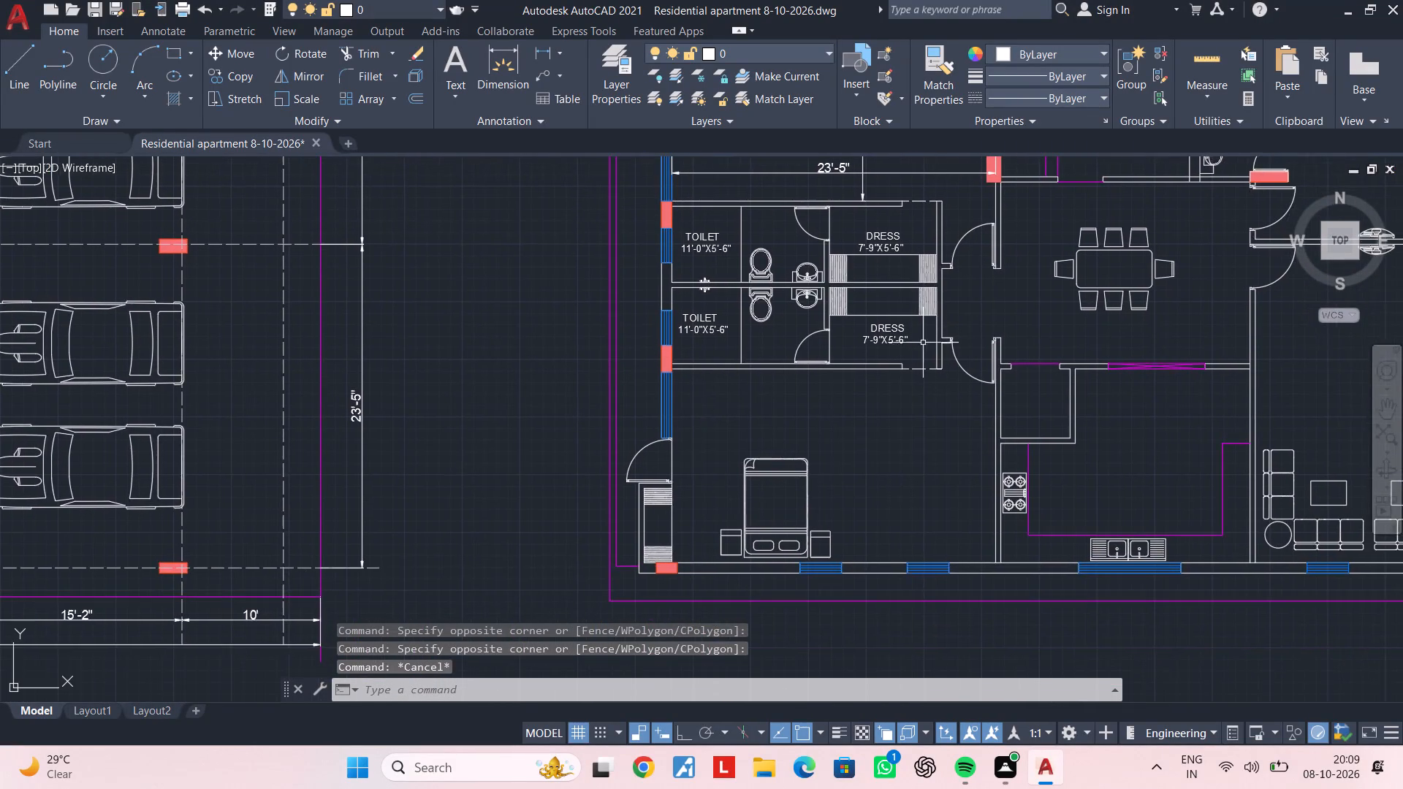
middle_click_drag(943, 343, 901, 427)
middle_click_drag(976, 450, 881, 429)
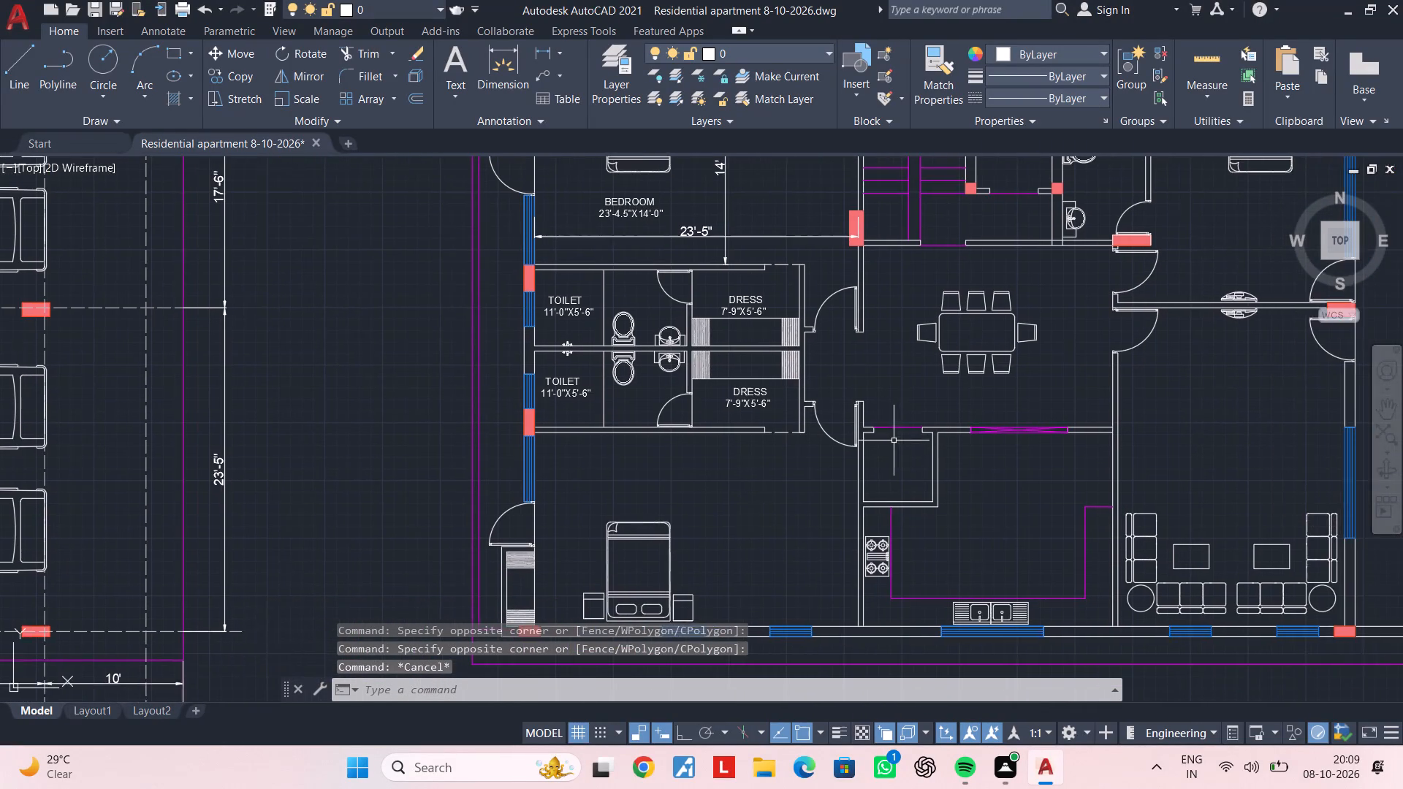
scroll(896, 438, "up", 2)
middle_click_drag(882, 424, 874, 454)
left_click(895, 458)
left_click(880, 403)
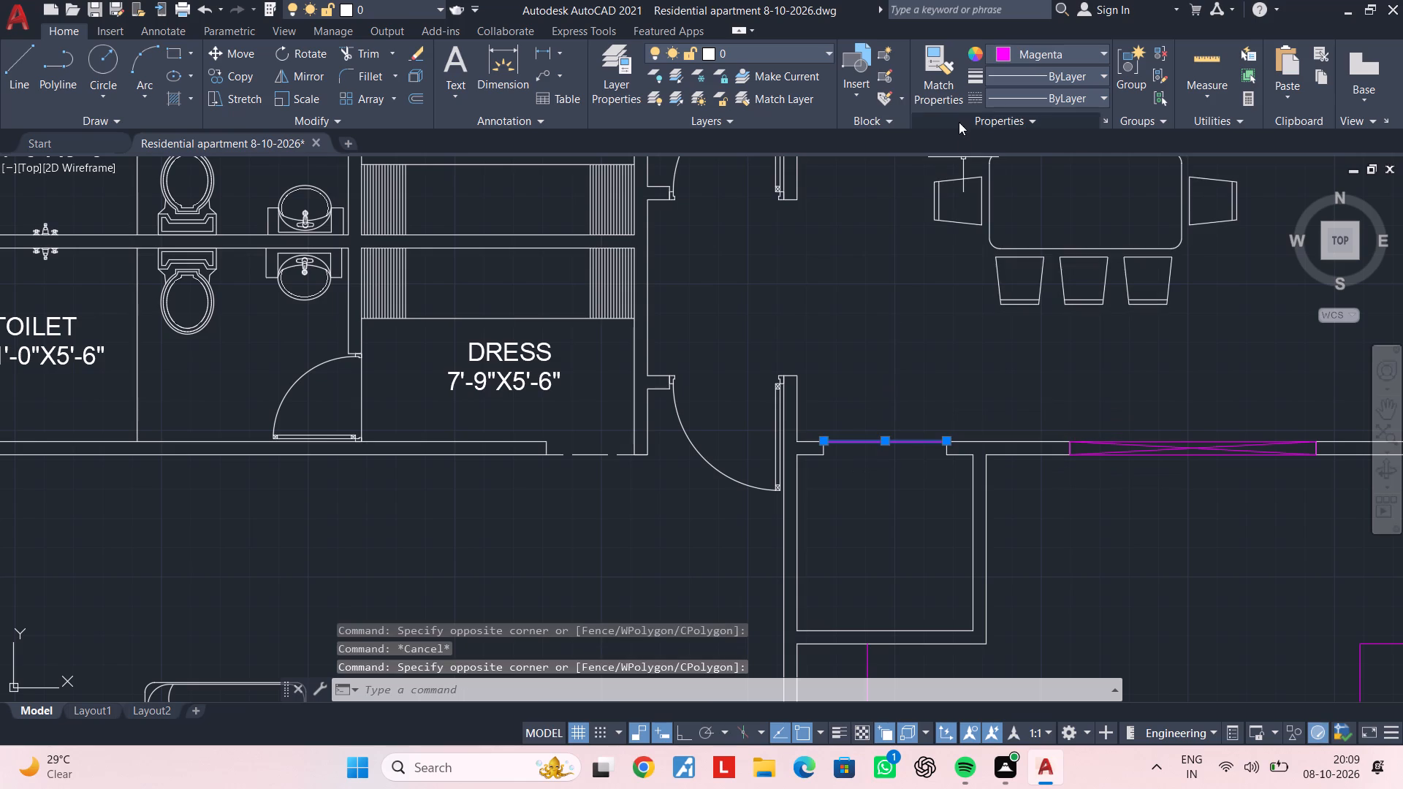
left_click(1033, 97)
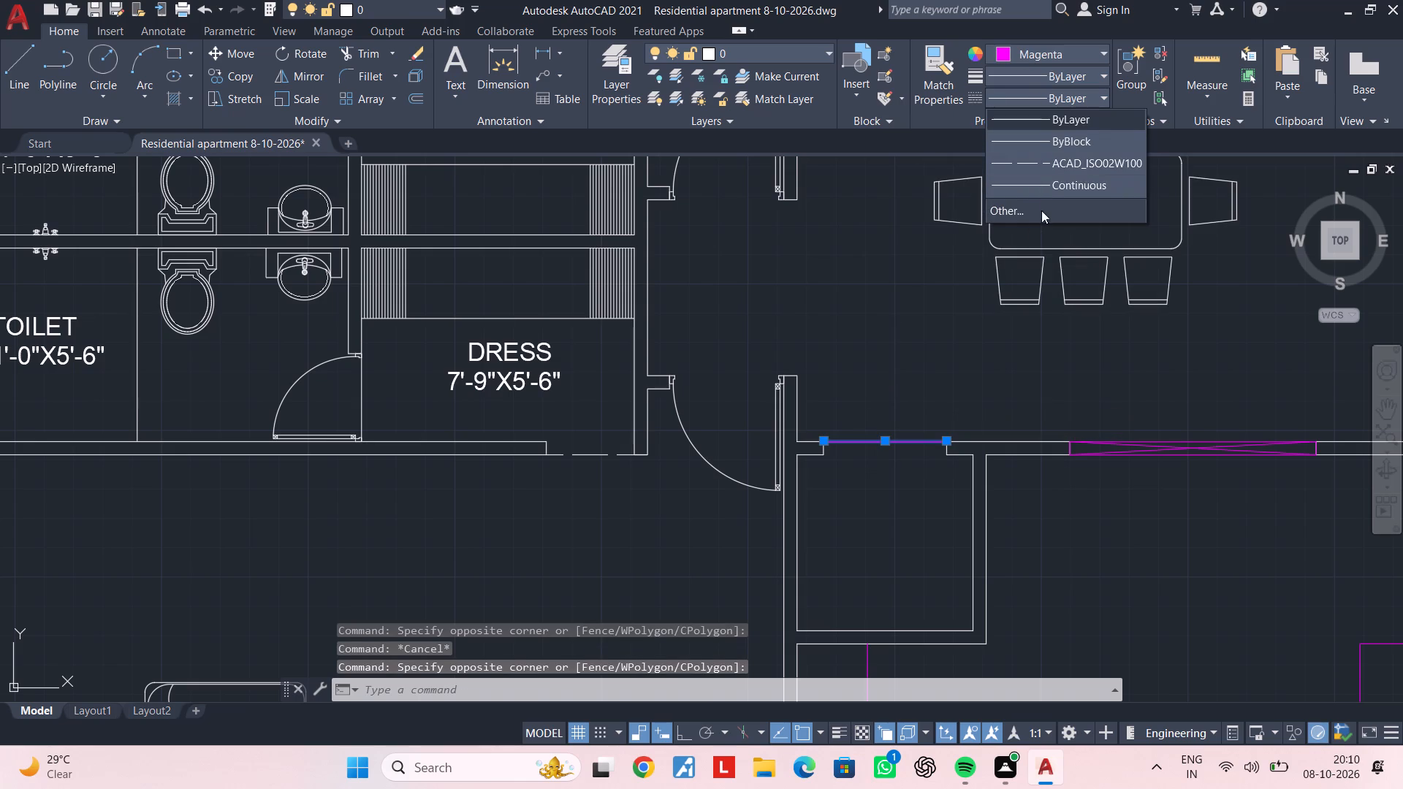
left_click(1054, 167)
key("Escape")
key("Escape")
key("Escape")
Draw a threshold line about 3'-3" long across the northern bedroom's door opening east of the dressing area, between the jambs.
scroll(912, 400, "down", 1)
middle_click_drag(912, 400, 905, 452)
key("Escape")
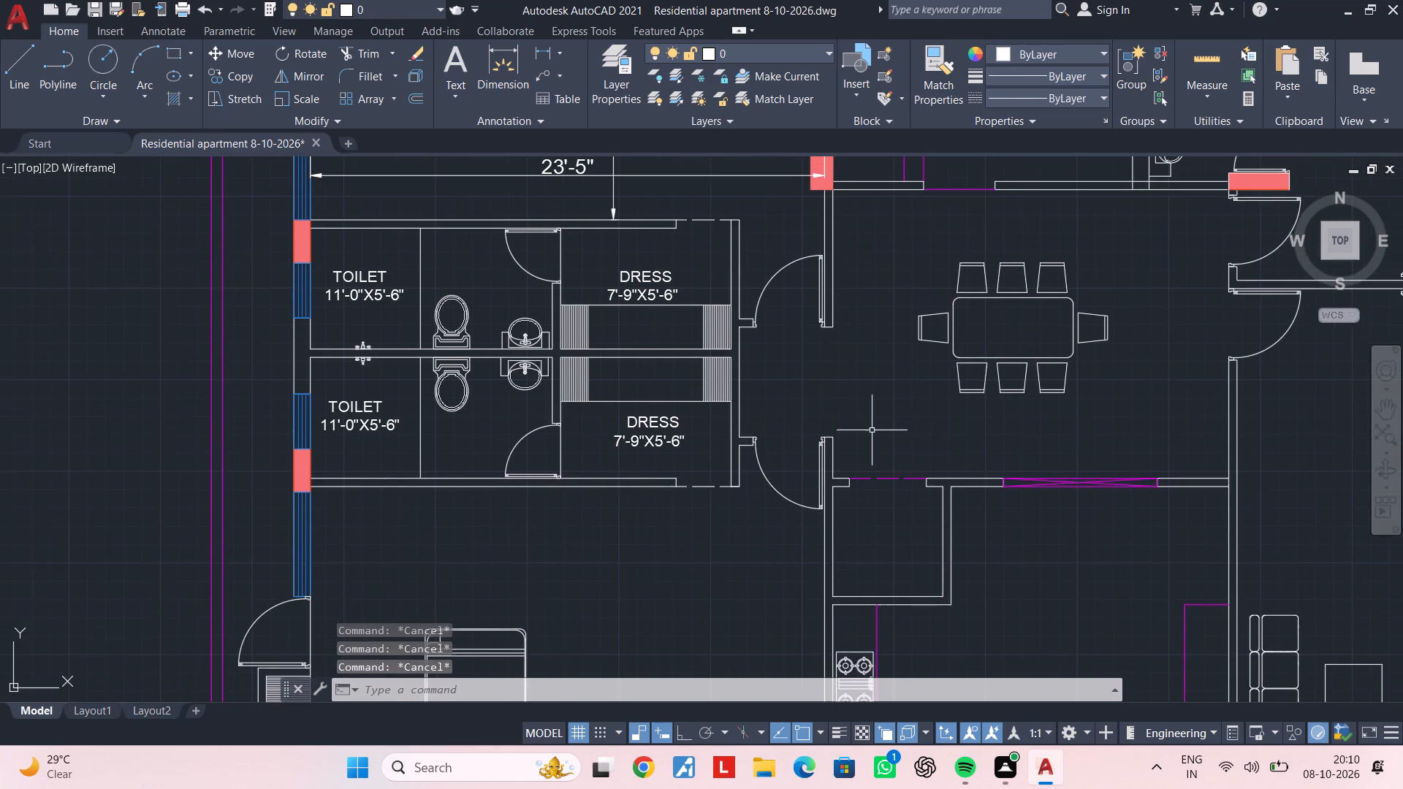
middle_click_drag(841, 366, 838, 436)
key("Escape")
middle_click_drag(838, 435, 830, 379)
key("Escape")
key("Escape")
key("Escape")
scroll(762, 359, "up", 2)
middle_click_drag(765, 338, 745, 392)
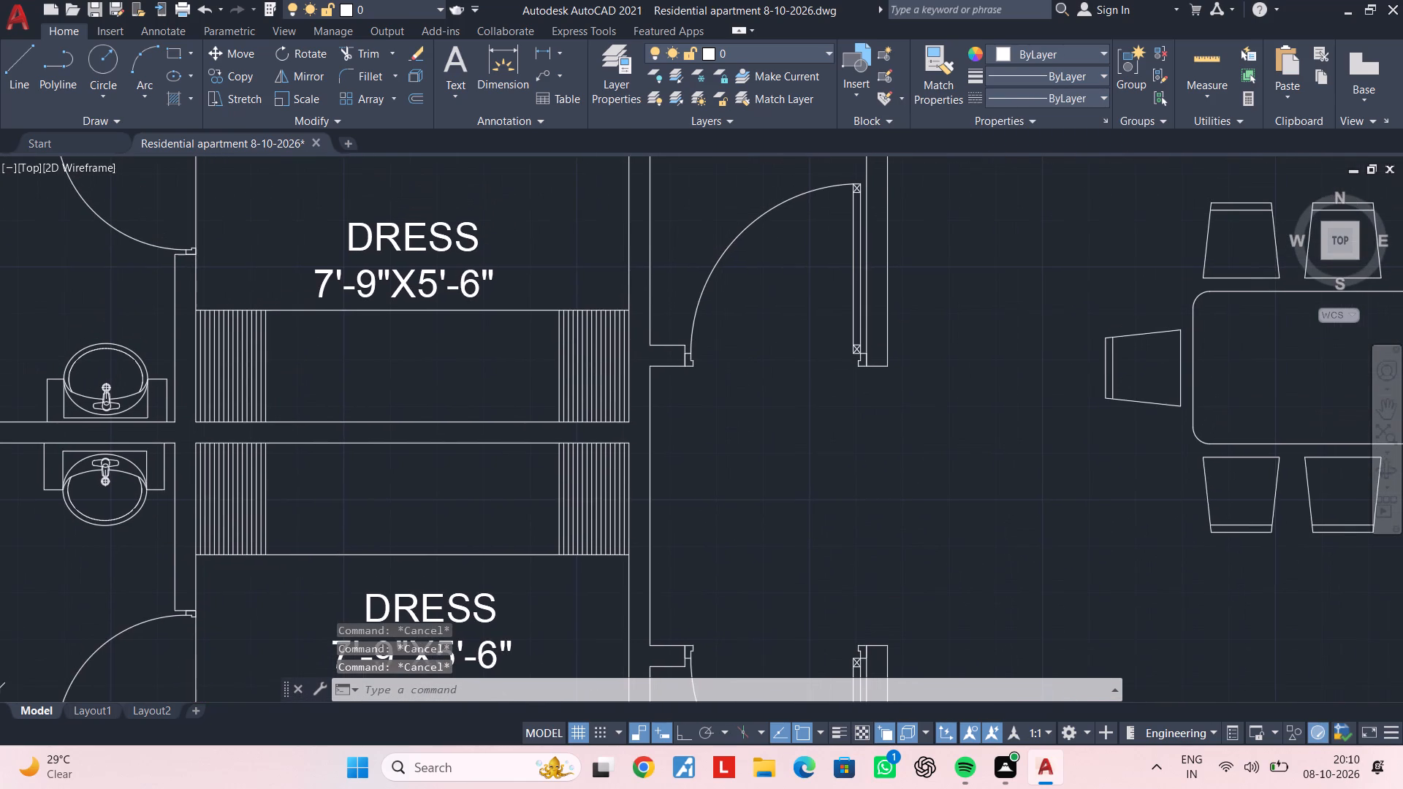
key("Escape")
type("L")
key("space")
scroll(706, 372, "up", 2)
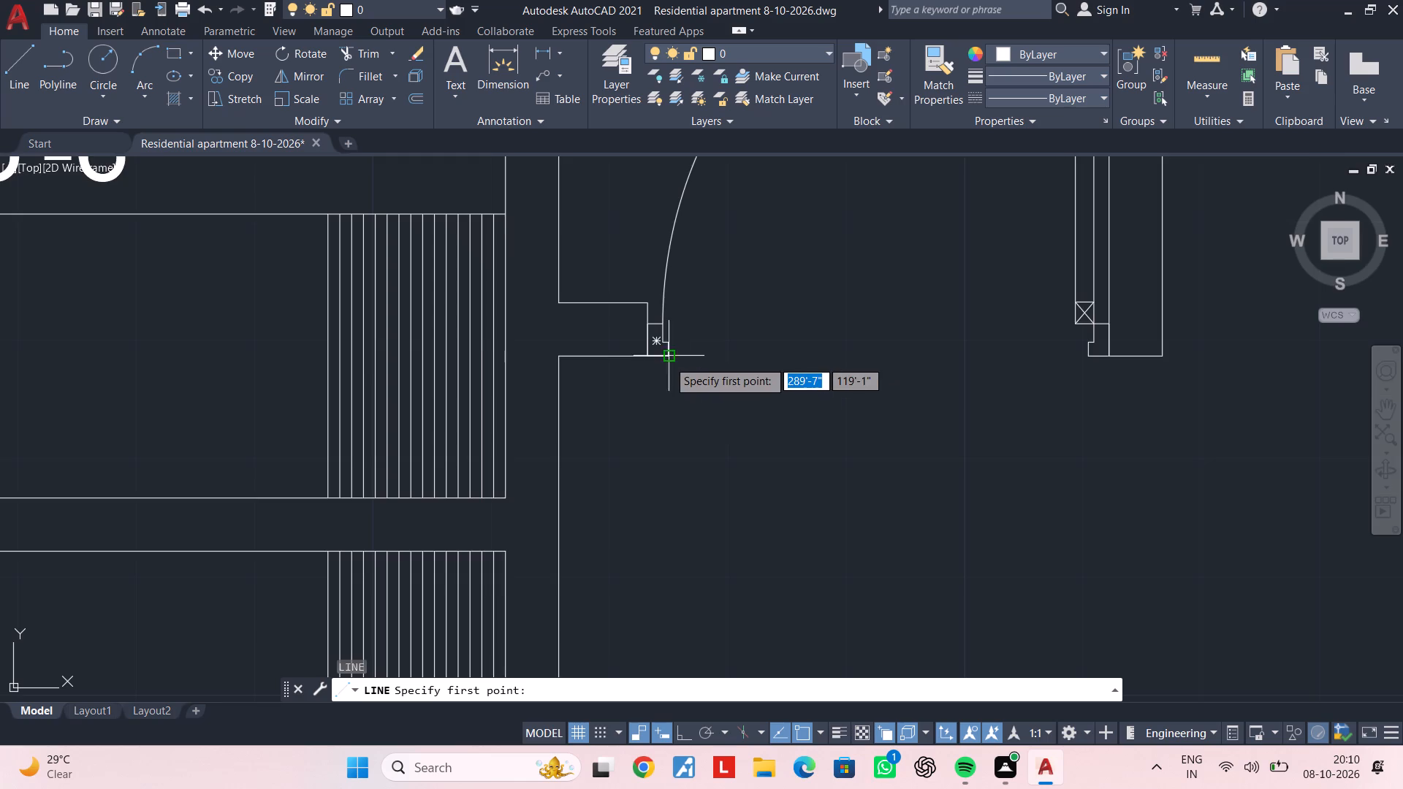
scroll(668, 360, "up", 2)
left_click(602, 351)
scroll(927, 360, "down", 2)
middle_click_drag(935, 361, 543, 360)
scroll(929, 351, "up", 2)
left_click(813, 350)
scroll(822, 362, "down", 4)
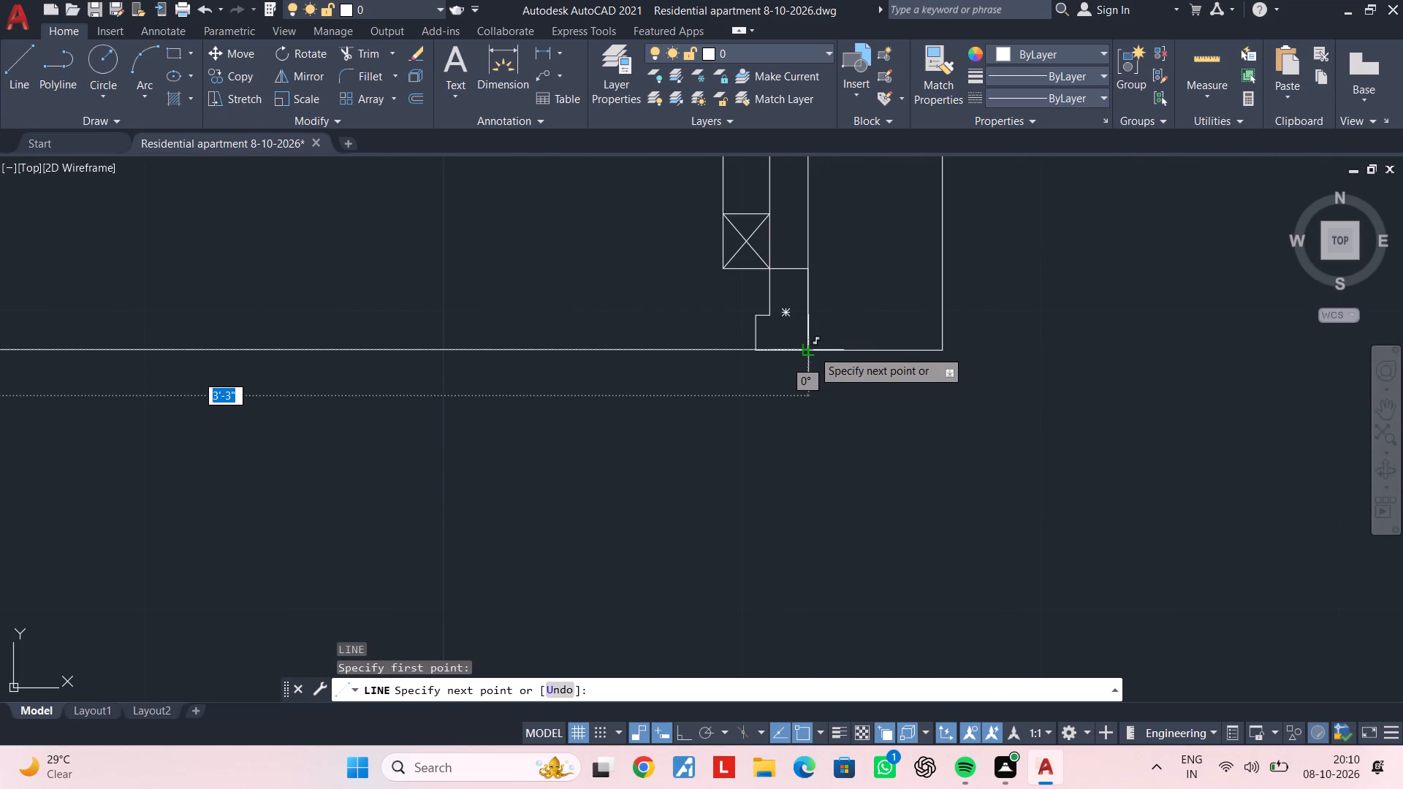
scroll(771, 457, "down", 3)
key("Escape")
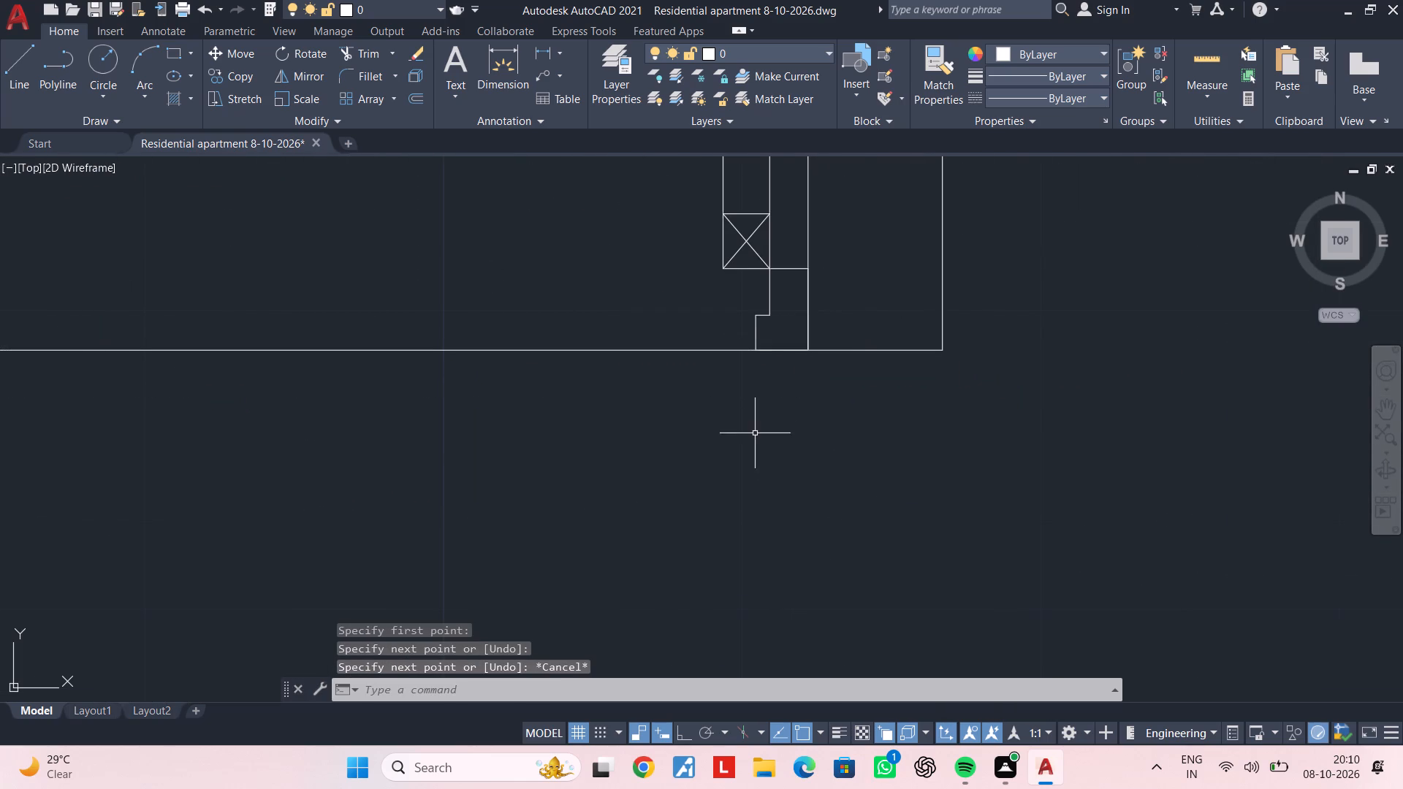
Draw a threshold line about 3'-3" long across the southern bedroom's door opening, between the jambs.
scroll(757, 420, "down", 3)
middle_click_drag(767, 427, 772, 260)
middle_click_drag(693, 411, 686, 230)
middle_click_drag(686, 390, 691, 332)
key("space")
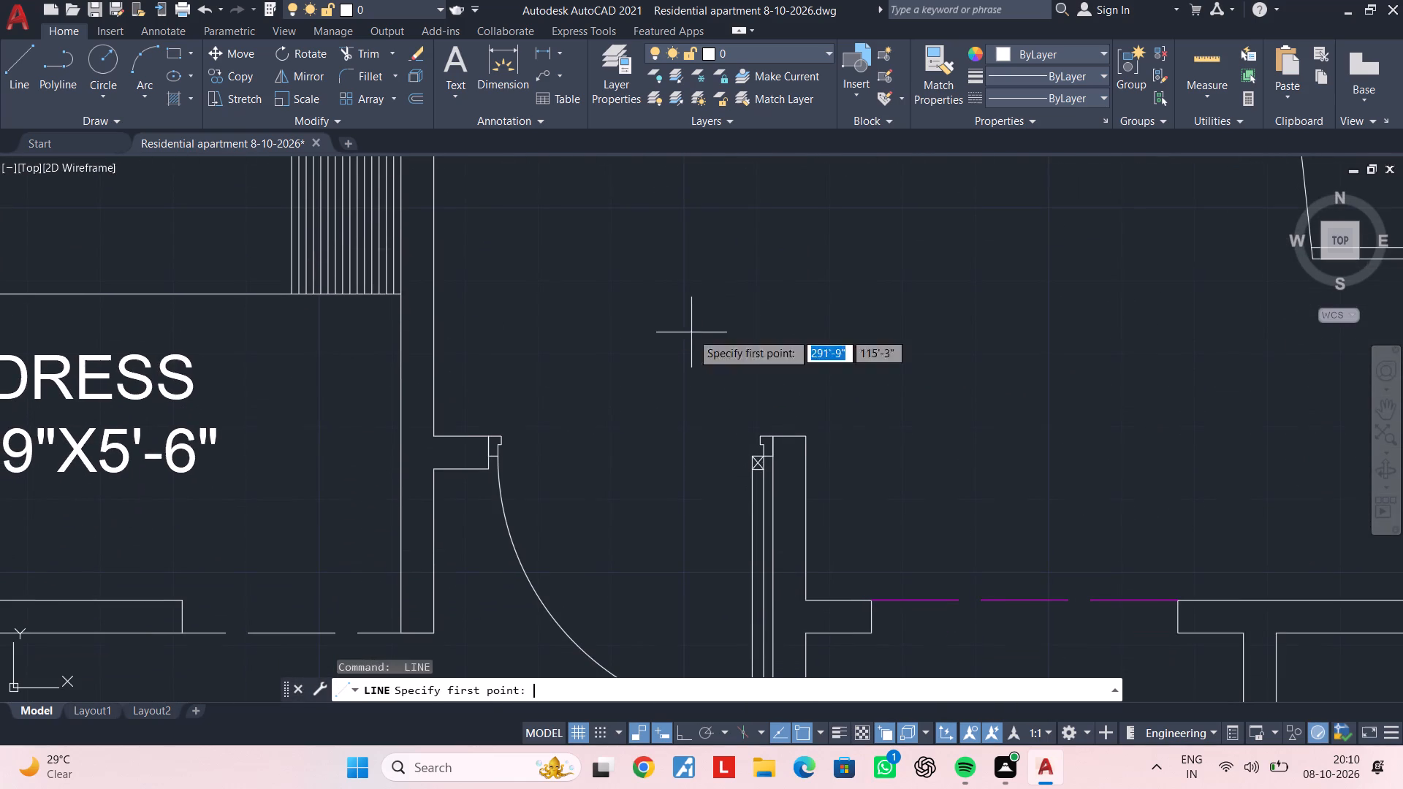
scroll(482, 443, "up", 3)
left_click(500, 416)
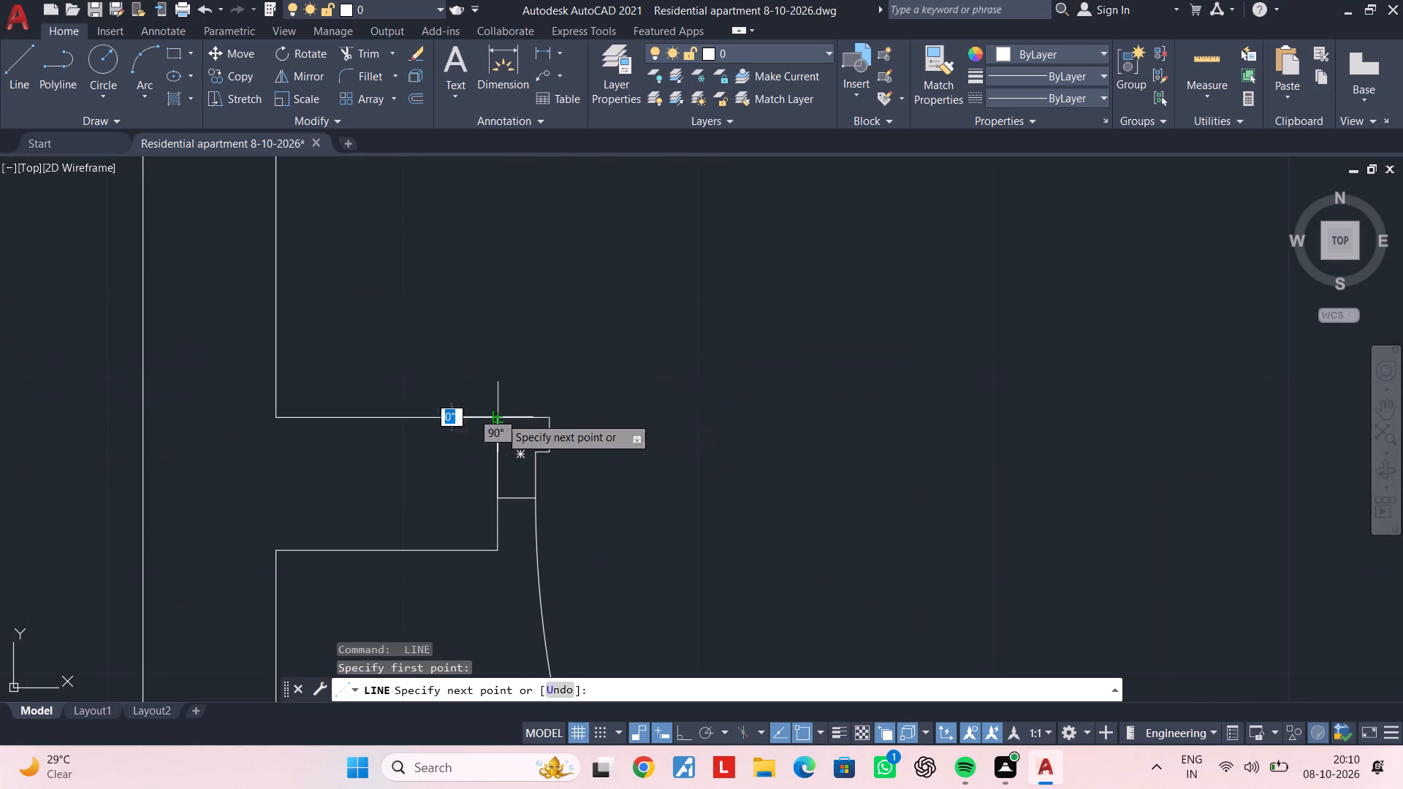
scroll(1001, 432, "down", 2)
middle_click_drag(1001, 432, 590, 405)
scroll(919, 397, "up", 2)
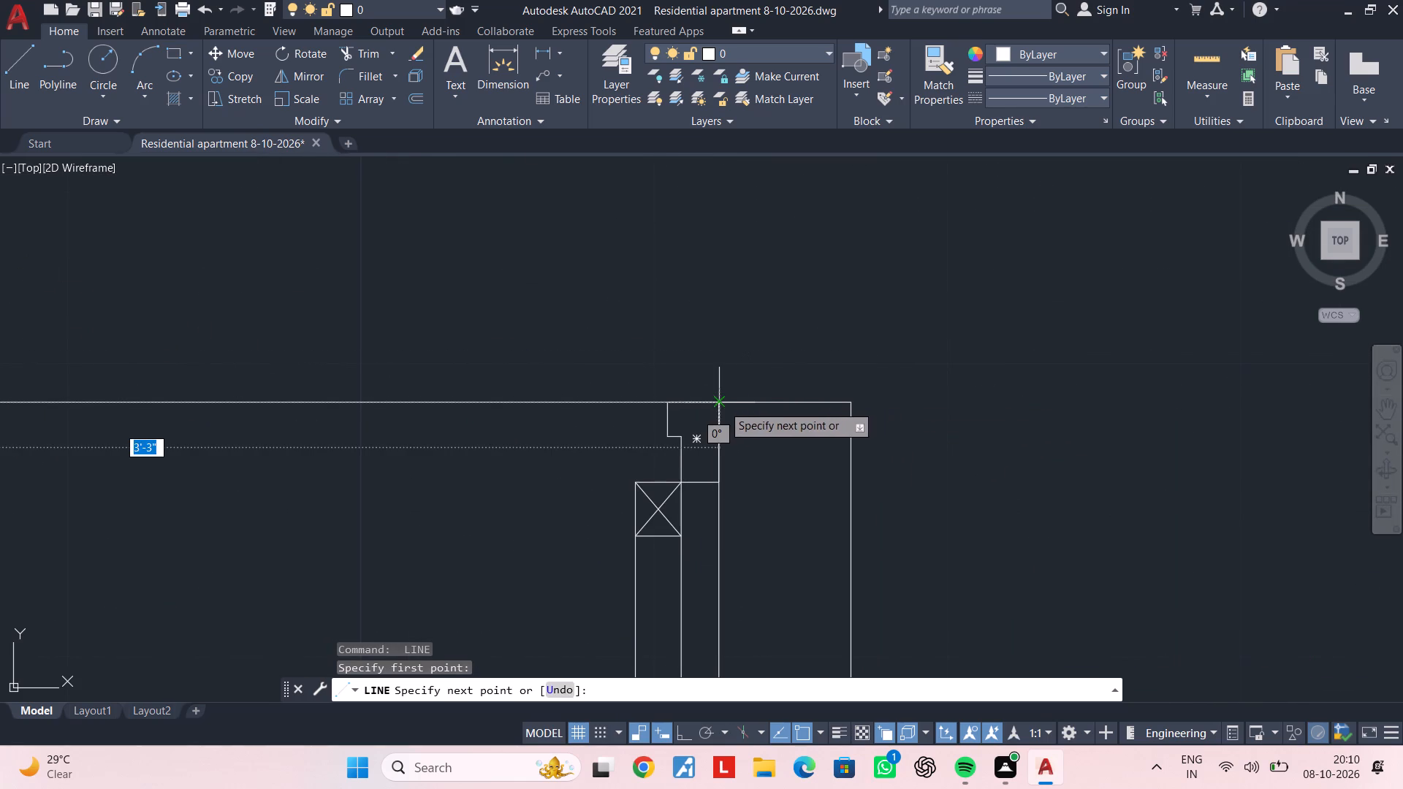
left_click(722, 404)
scroll(491, 438, "down", 4)
key("Escape")
Save the drawing.
scroll(602, 435, "down", 1)
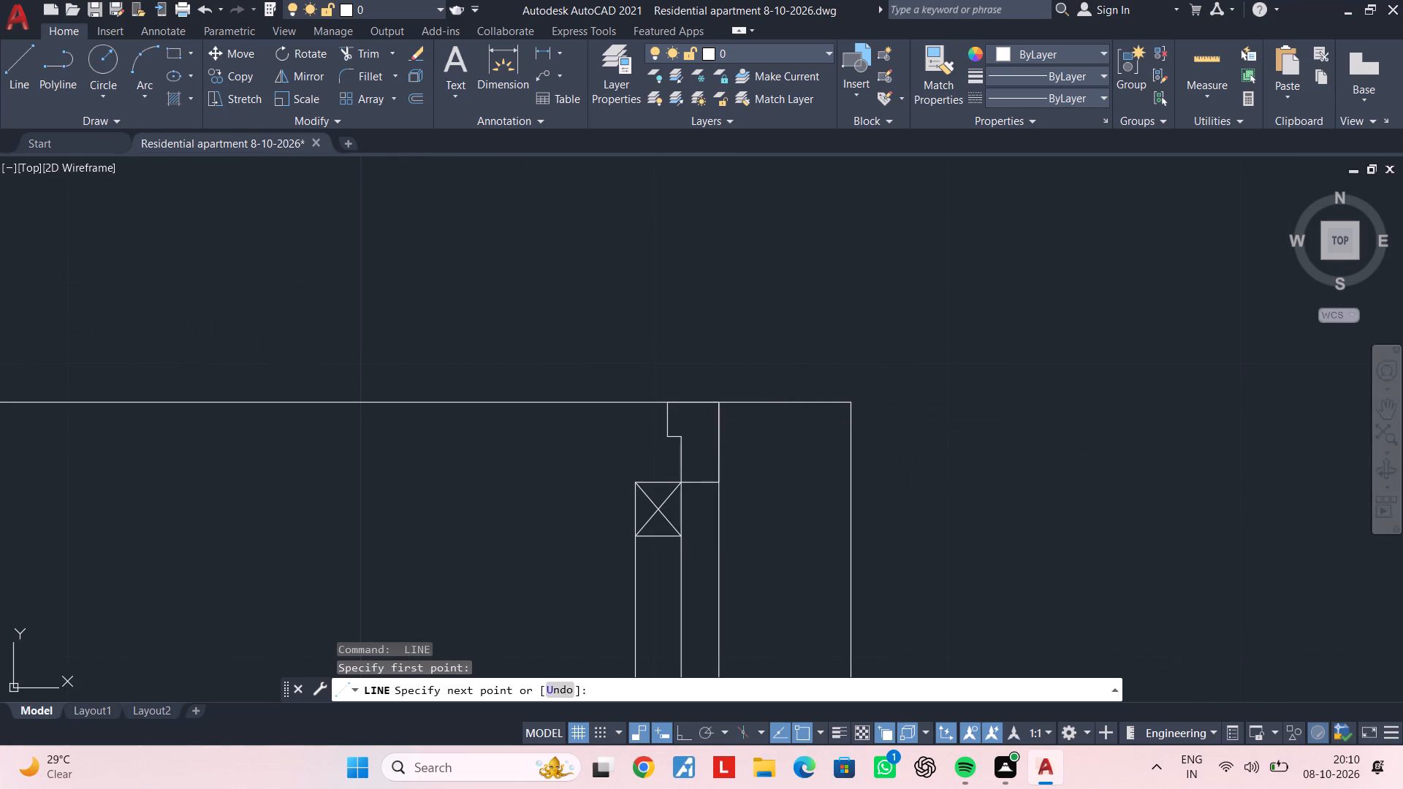
scroll(602, 435, "down", 4)
middle_click_drag(607, 432, 824, 408)
key("Escape")
middle_click_drag(799, 389, 900, 369)
key("Escape")
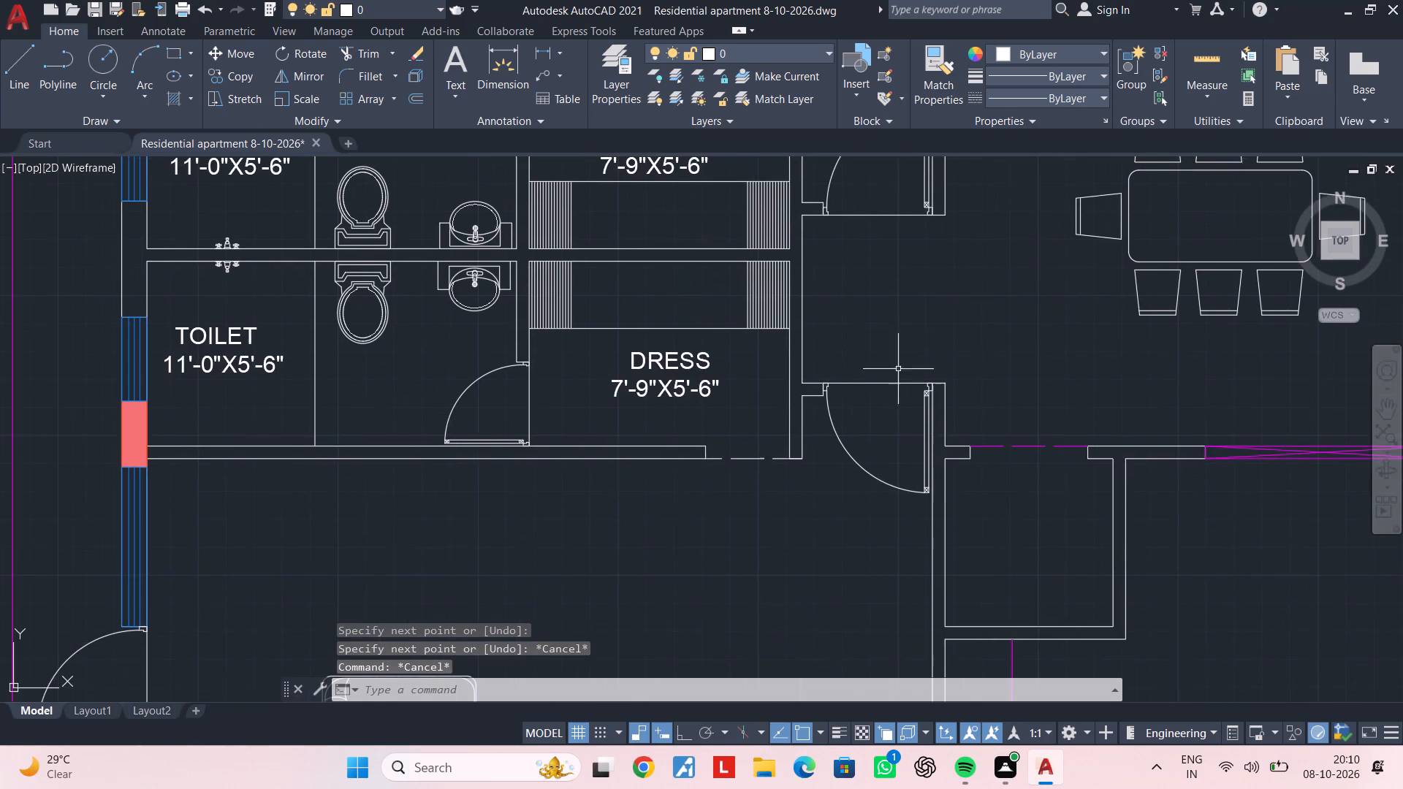
key("Escape")
middle_click_drag(794, 373, 919, 361)
key("Escape")
middle_click_drag(729, 372, 869, 373)
key("Escape")
key("Escape")
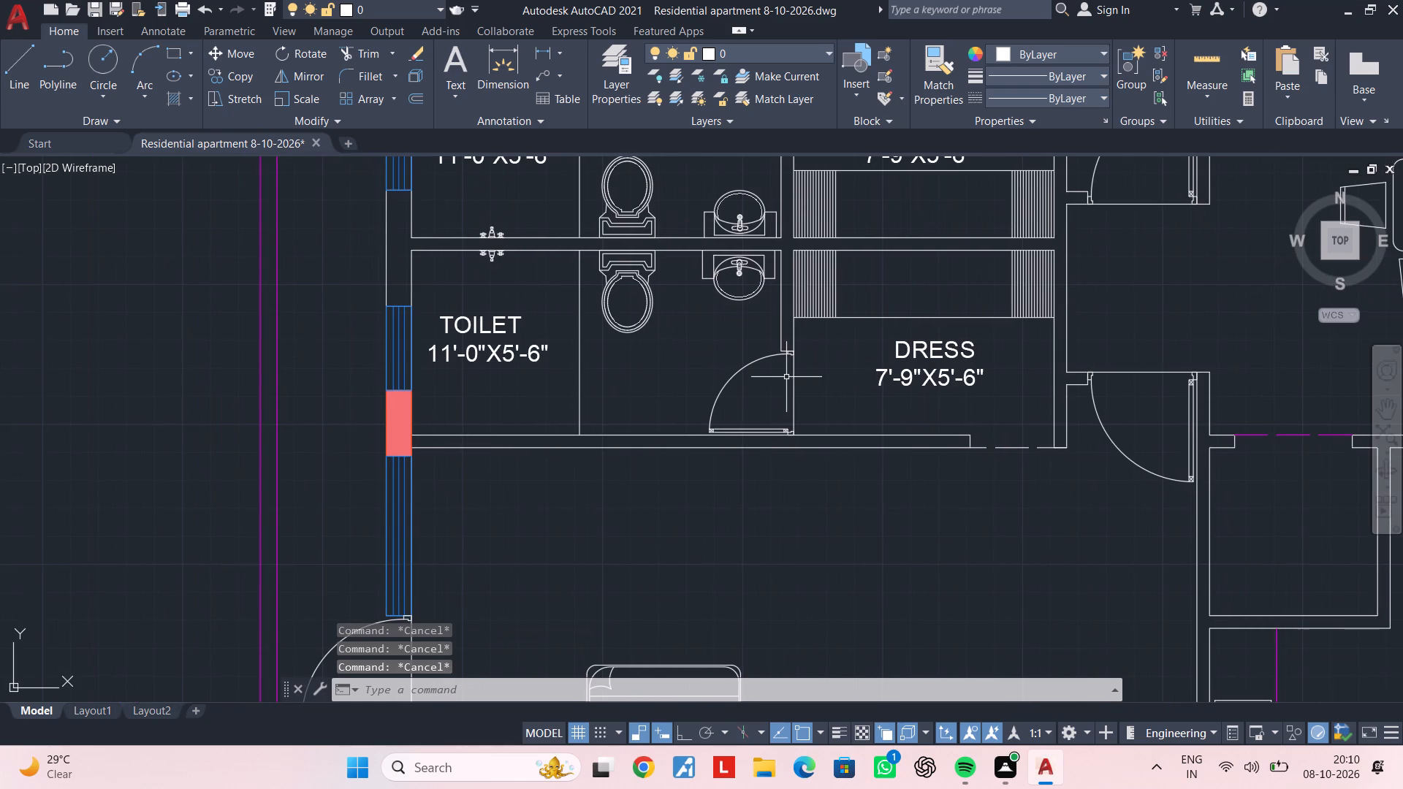
key("ctrl+s")
key("ctrl+s")
Add a vertical linear dimension across the southern bedroom, from the toilet and dressing wall to the south exterior wall.
scroll(813, 412, "down", 2)
middle_click_drag(817, 417, 775, 339)
key("Escape")
key("Escape")
middle_click_drag(774, 389, 771, 375)
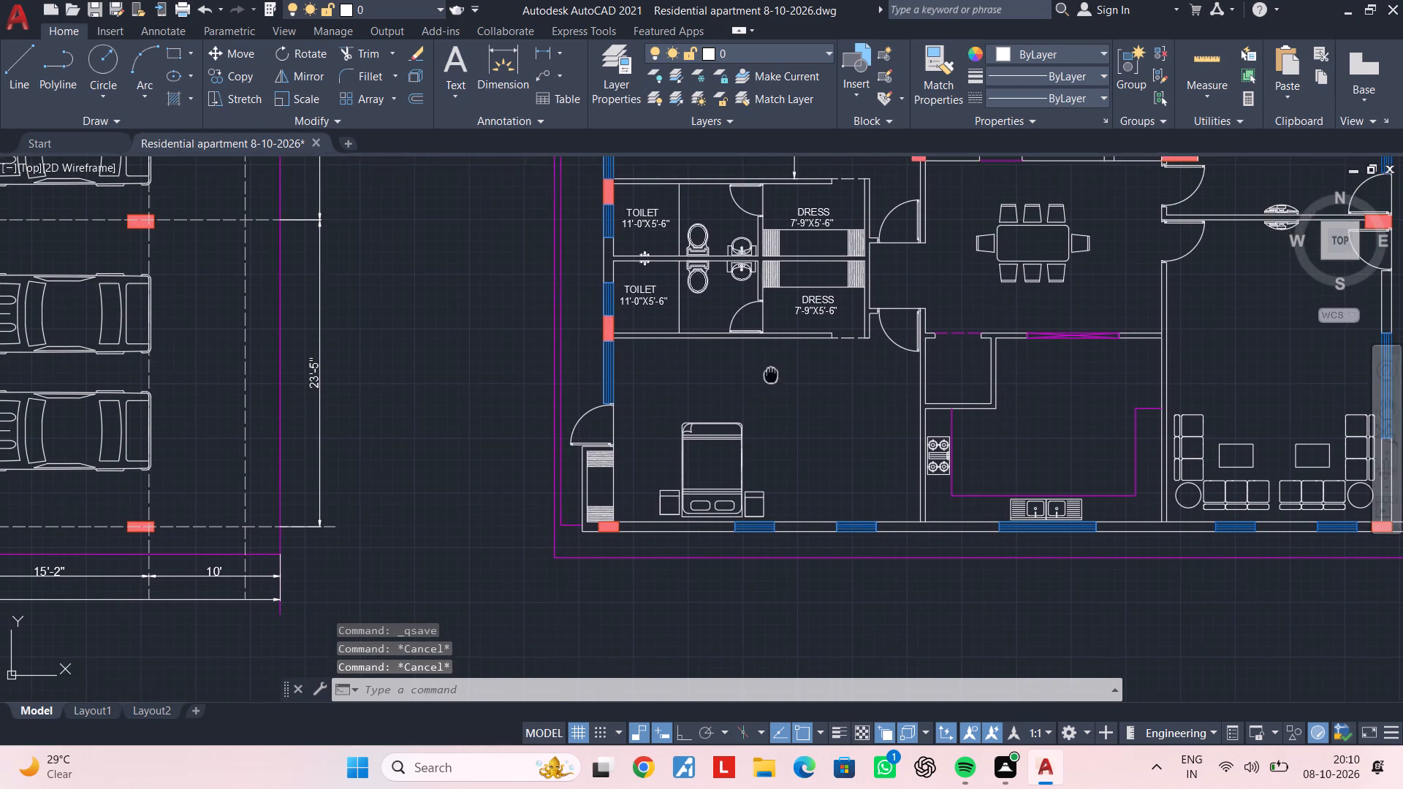
middle_click_drag(771, 375, 769, 373)
left_click(542, 53)
scroll(802, 324, "up", 2)
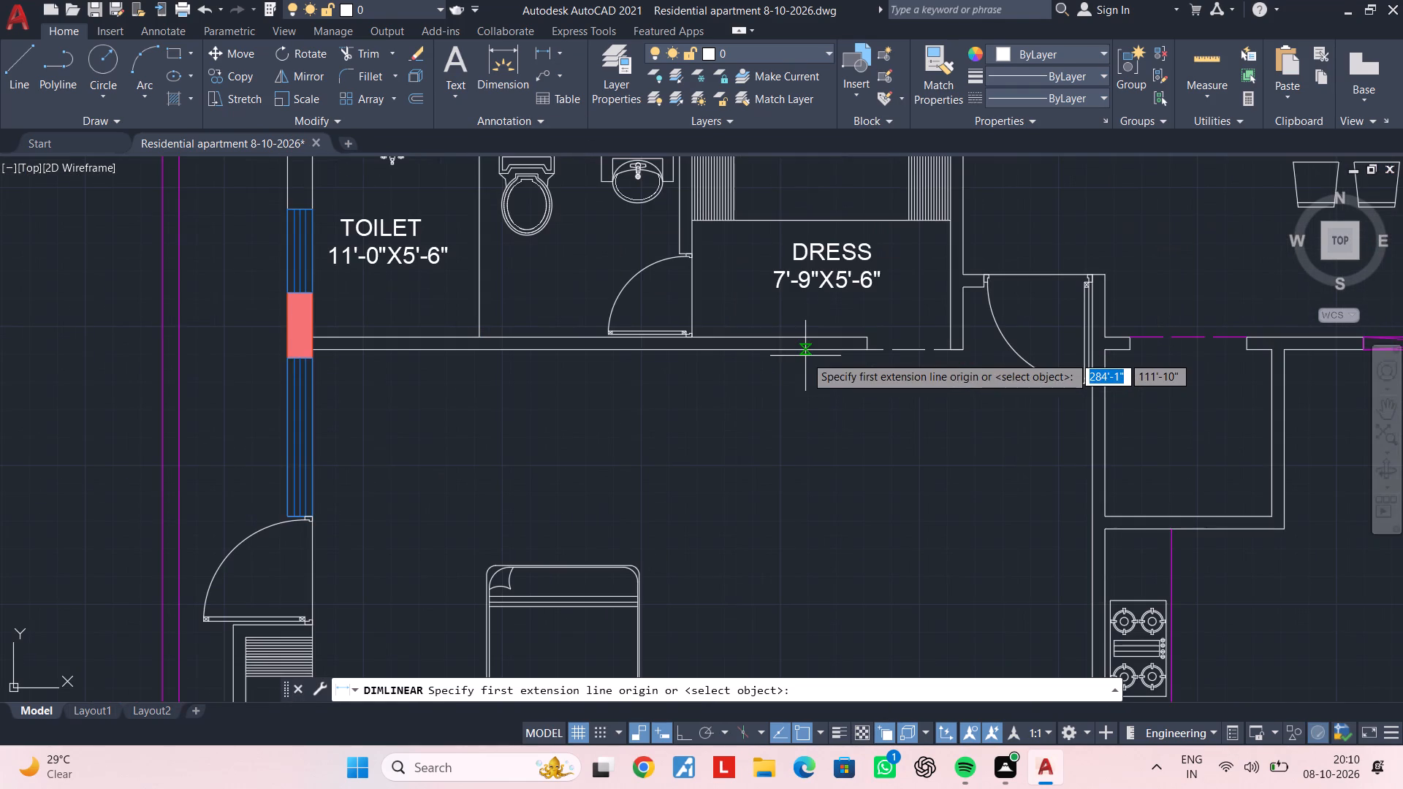
left_click(805, 351)
middle_click_drag(810, 413, 796, 222)
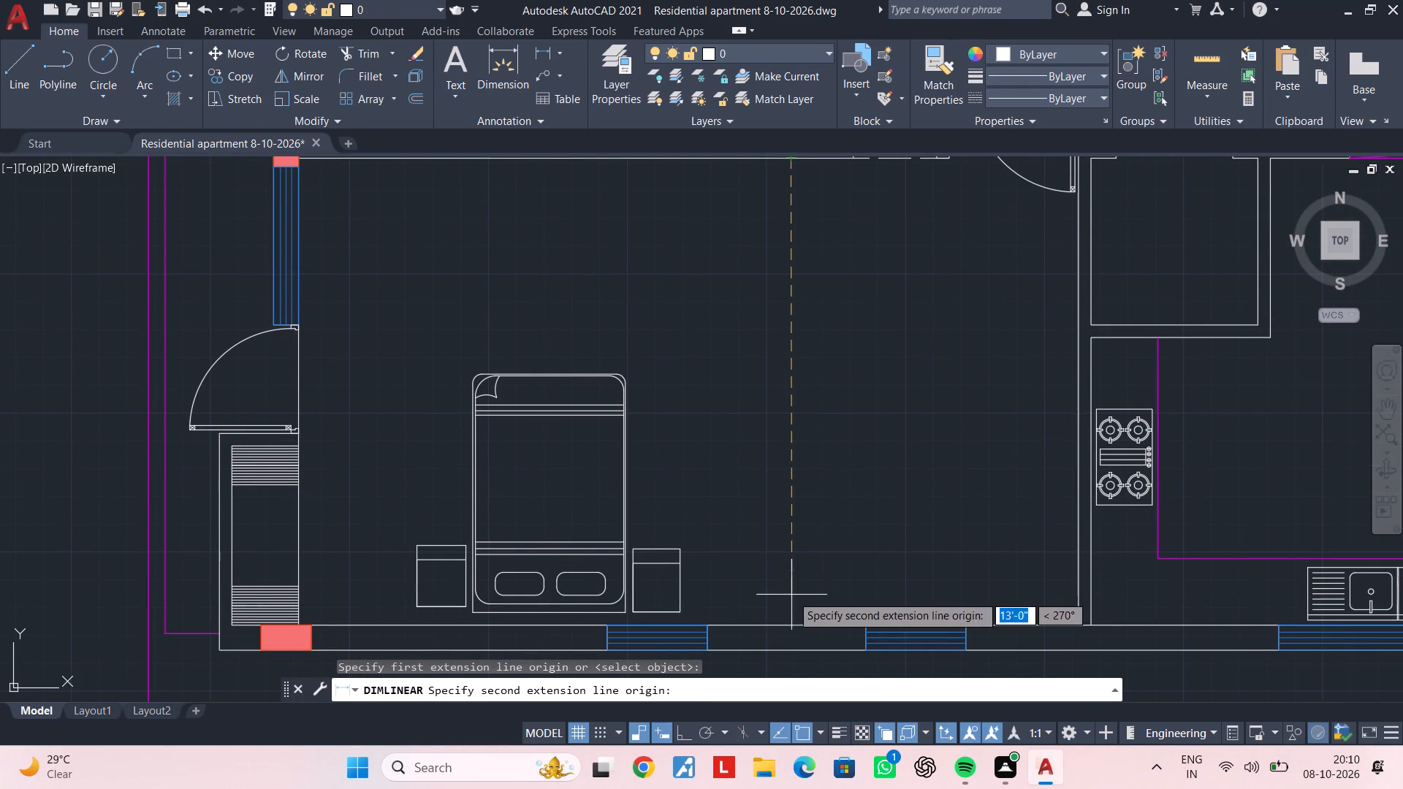
left_click(791, 625)
left_click(783, 571)
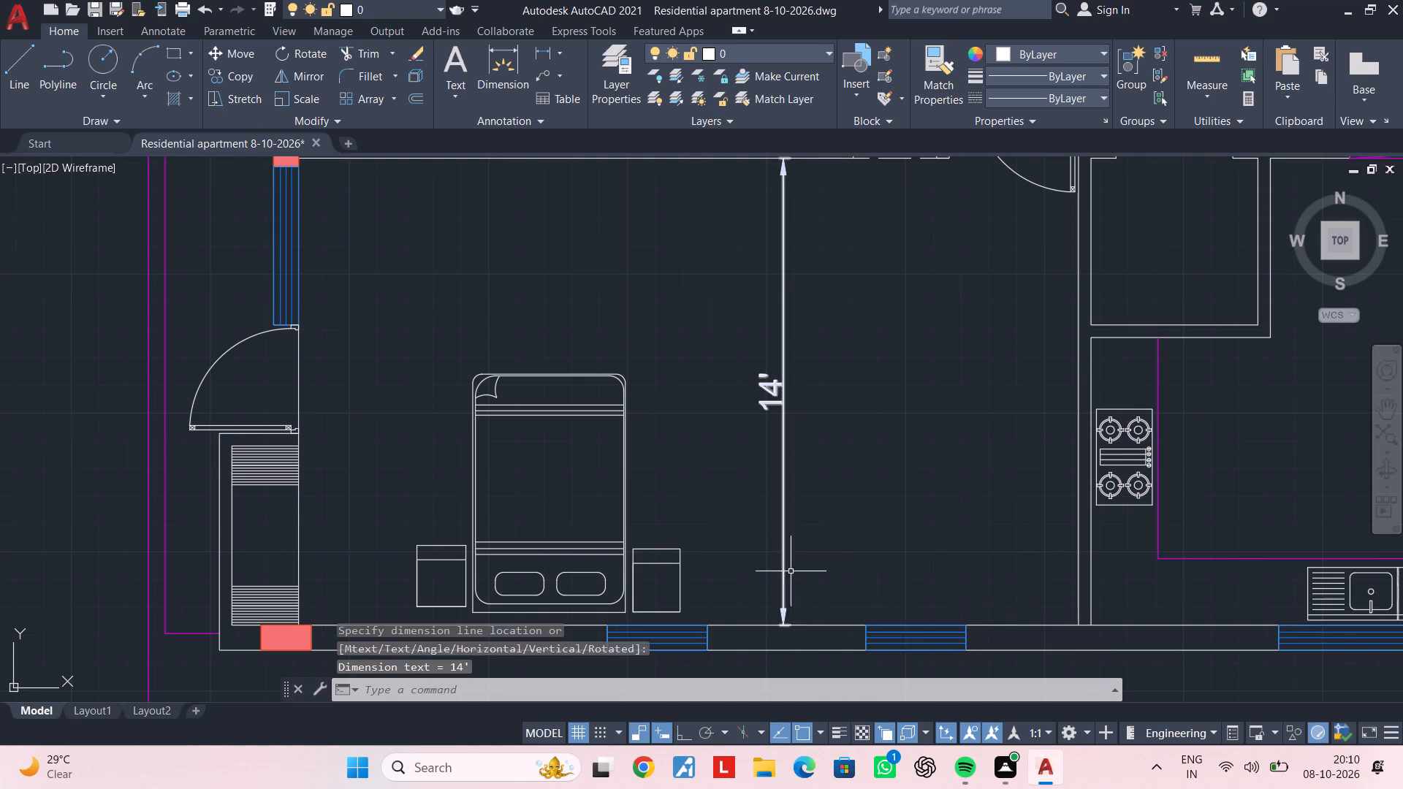
Add a horizontal linear dimension across the southern bedroom, from the west window wall to the east wall, north of the bed.
scroll(816, 575, "down", 2)
middle_click_drag(872, 490, 843, 530)
key("space")
scroll(615, 505, "up", 2)
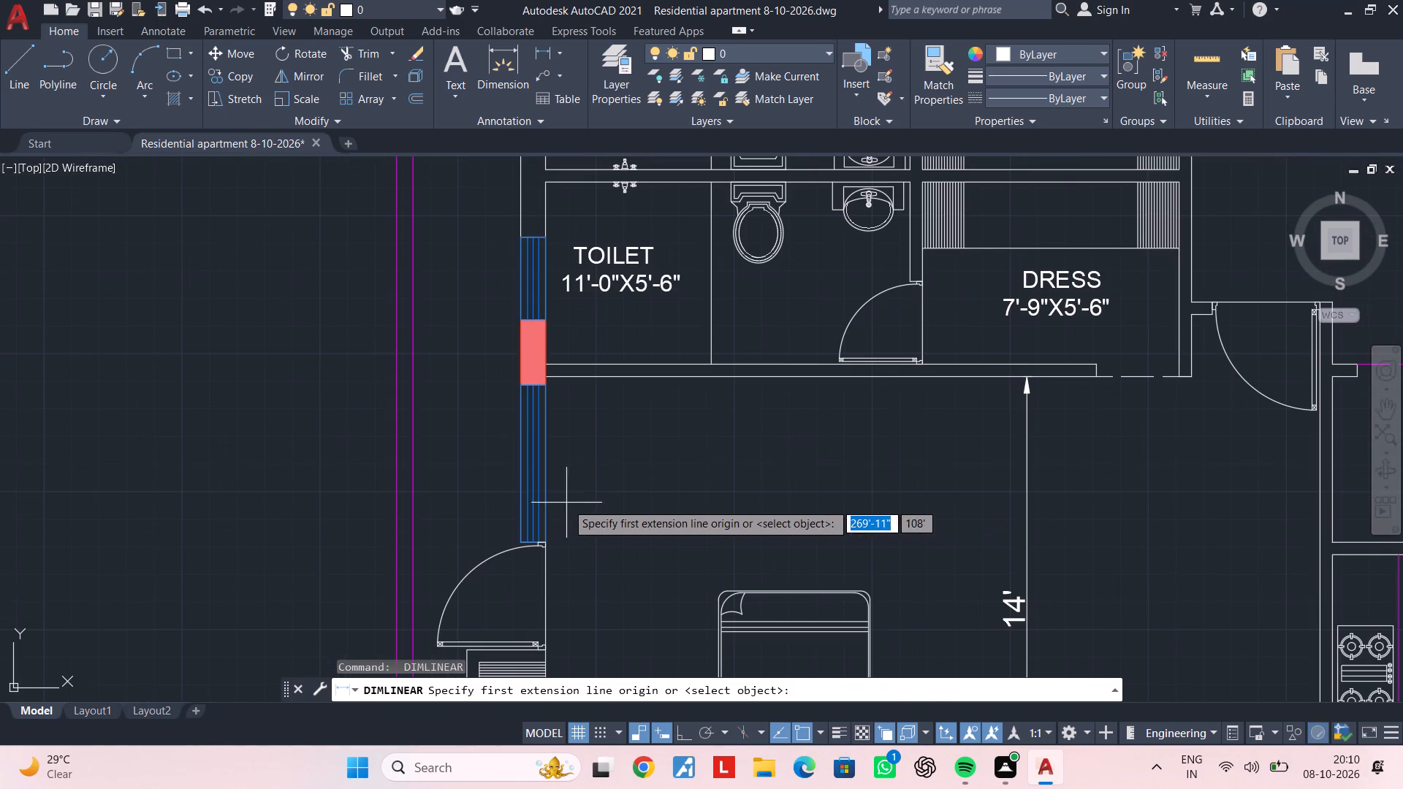
left_click(547, 500)
scroll(981, 495, "up", 1)
middle_click_drag(975, 495, 816, 498)
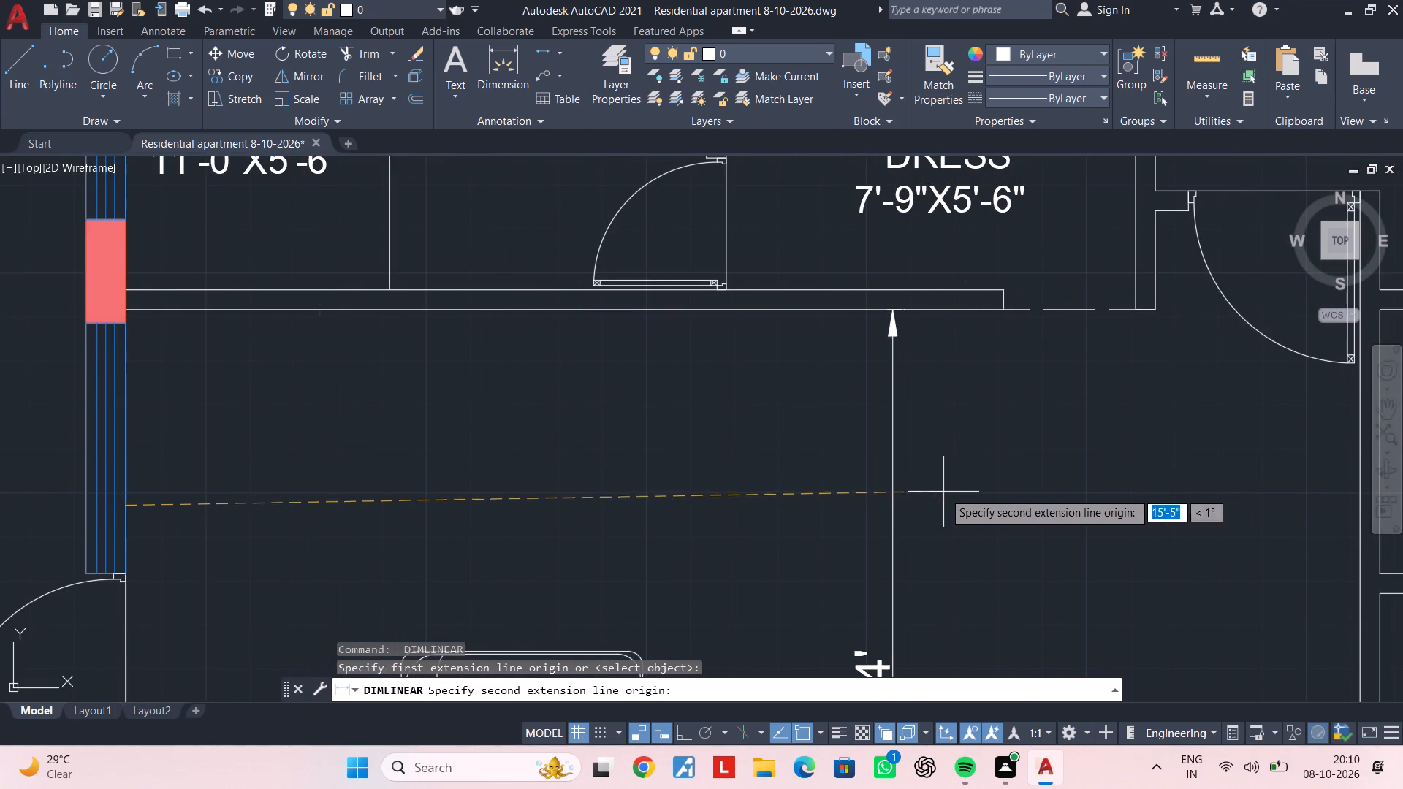
scroll(1082, 492, "down", 1)
middle_click_drag(1080, 491, 928, 498)
left_click(1100, 503)
left_click(1050, 505)
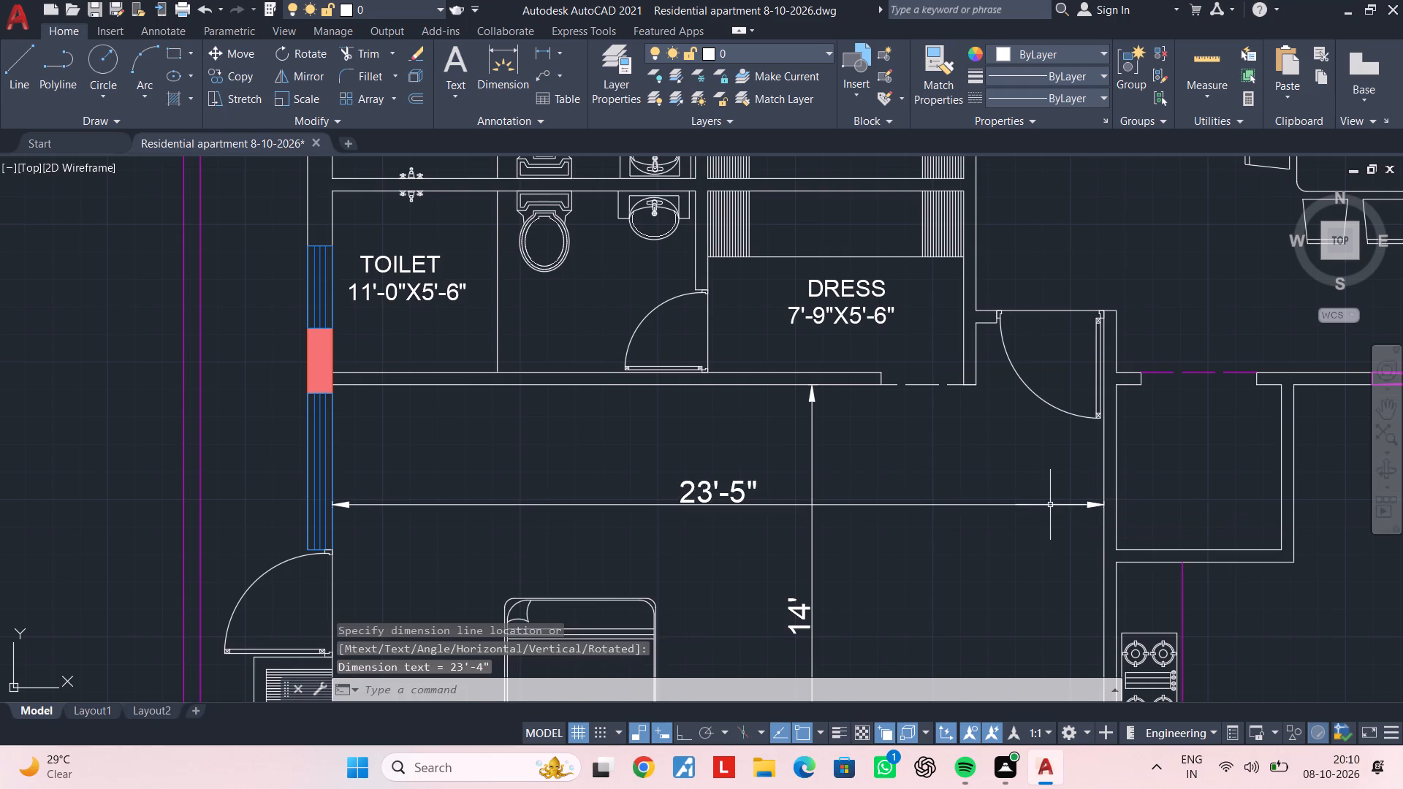
Mirror the northern bedroom's sofa about a horizontal line near the dressing rooms with Ortho on, keeping the original sofa.
middle_click_drag(1036, 544, 983, 384)
key("Escape")
scroll(965, 424, "down", 2)
middle_click_drag(965, 426, 897, 520)
middle_click_drag(848, 246, 813, 476)
scroll(855, 322, "up", 1)
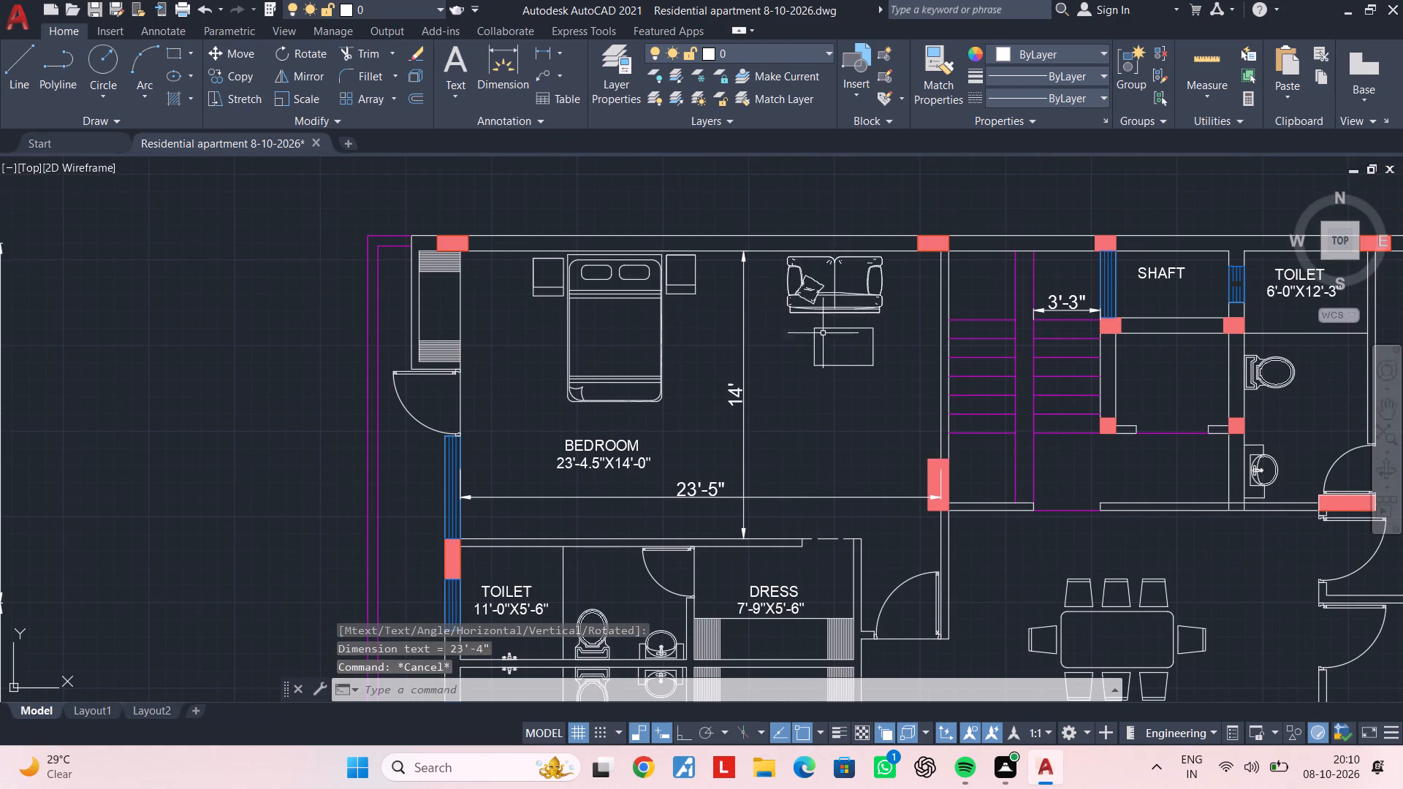
left_click(829, 310)
key("m")
type("I")
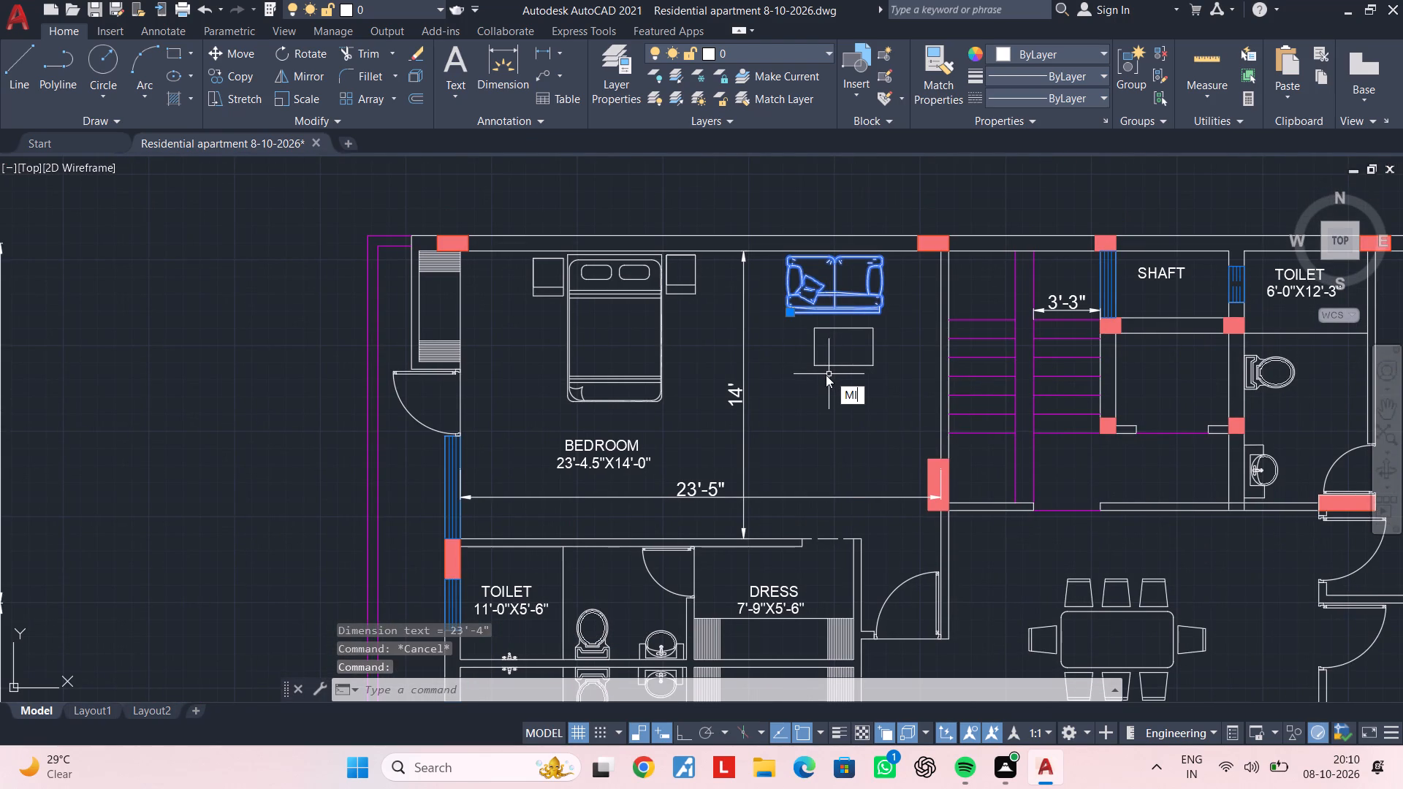
key("space")
middle_click_drag(854, 460, 855, 223)
left_click(991, 451)
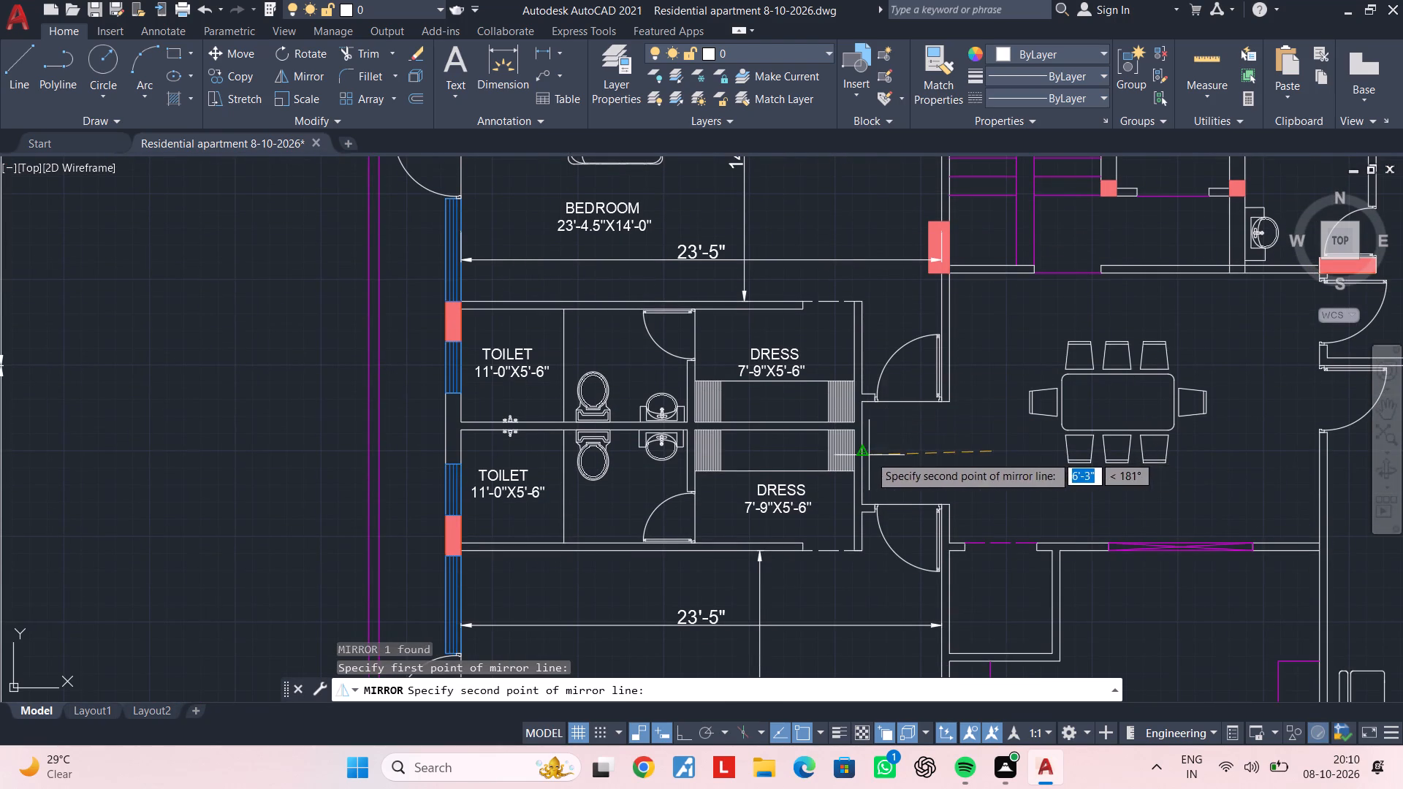
middle_click_drag(871, 455, 817, 288)
scroll(780, 302, "down", 1)
middle_click_drag(780, 302, 749, 189)
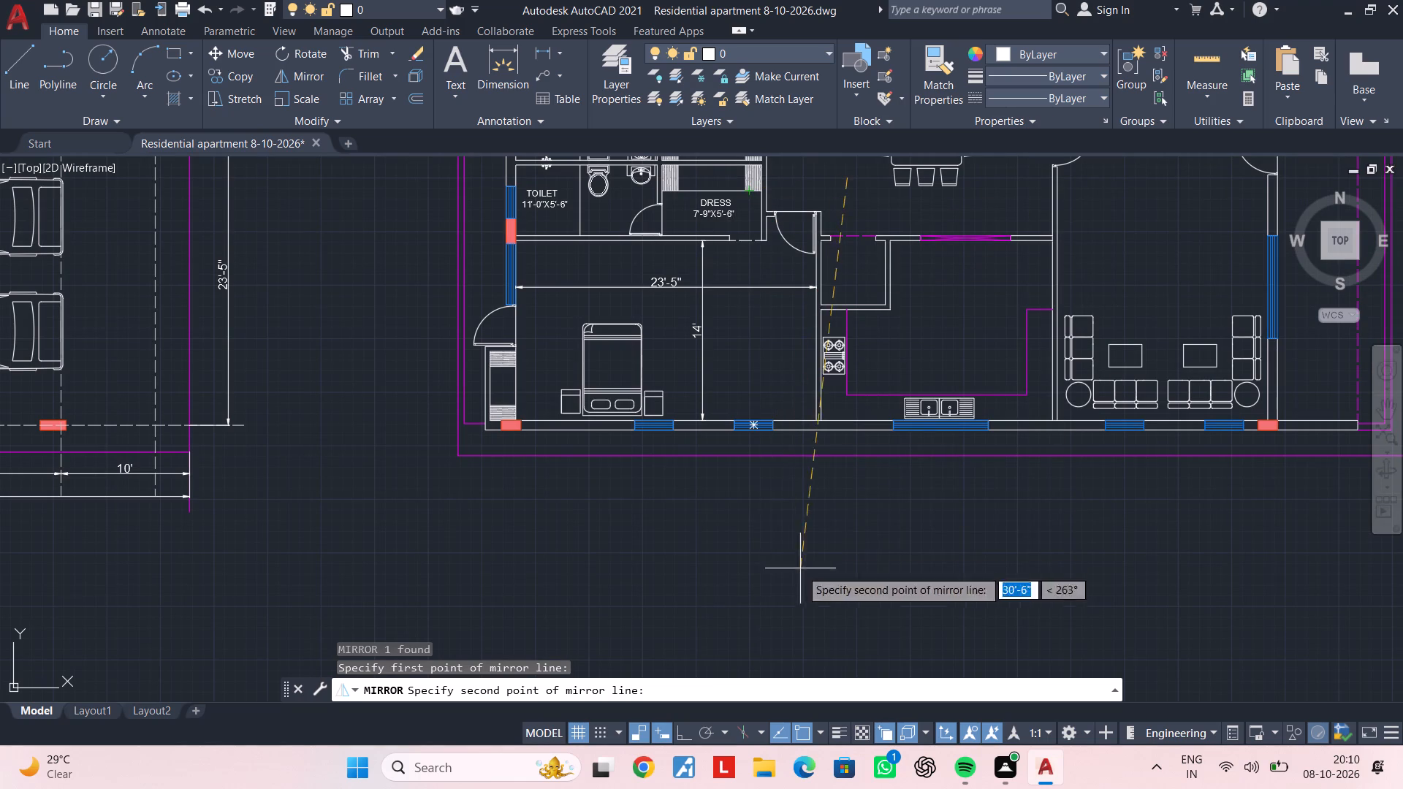
left_click(682, 735)
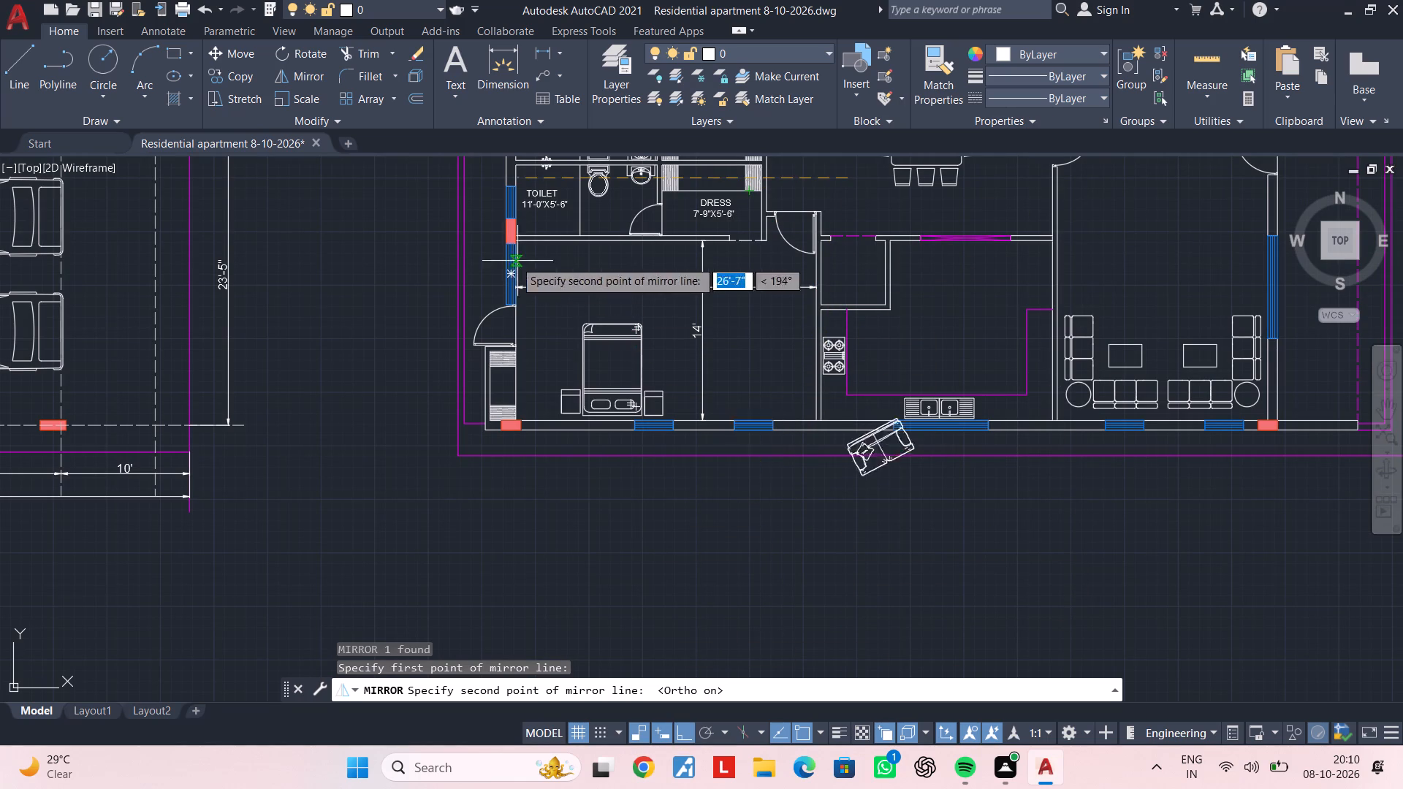
left_click(416, 245)
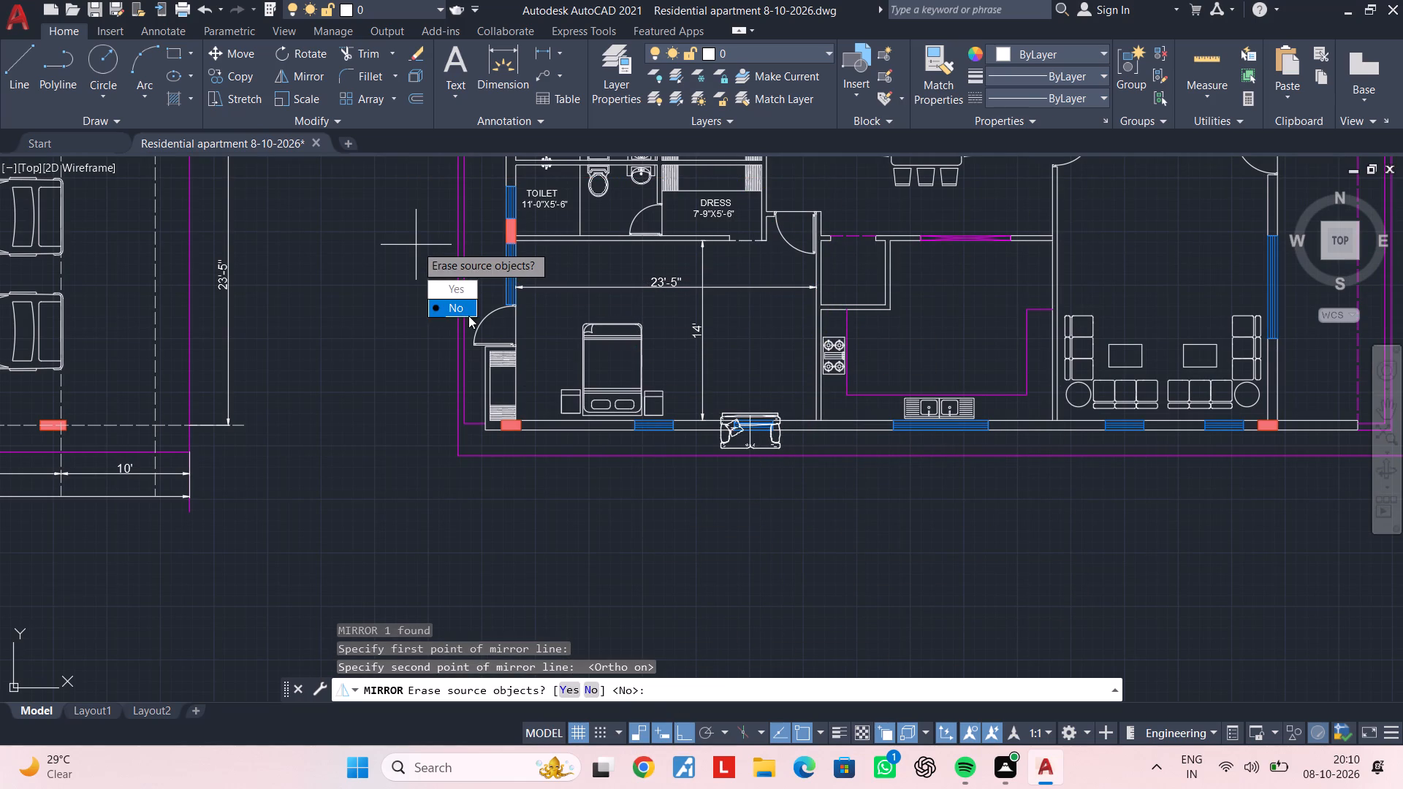
left_click_drag(462, 311, 416, 245)
key("Escape")
key("Escape")
Move the mirrored sofa straight north into the southern bedroom, just inside the south exterior wall at the eastern window.
scroll(784, 432, "up", 2)
left_click(748, 455)
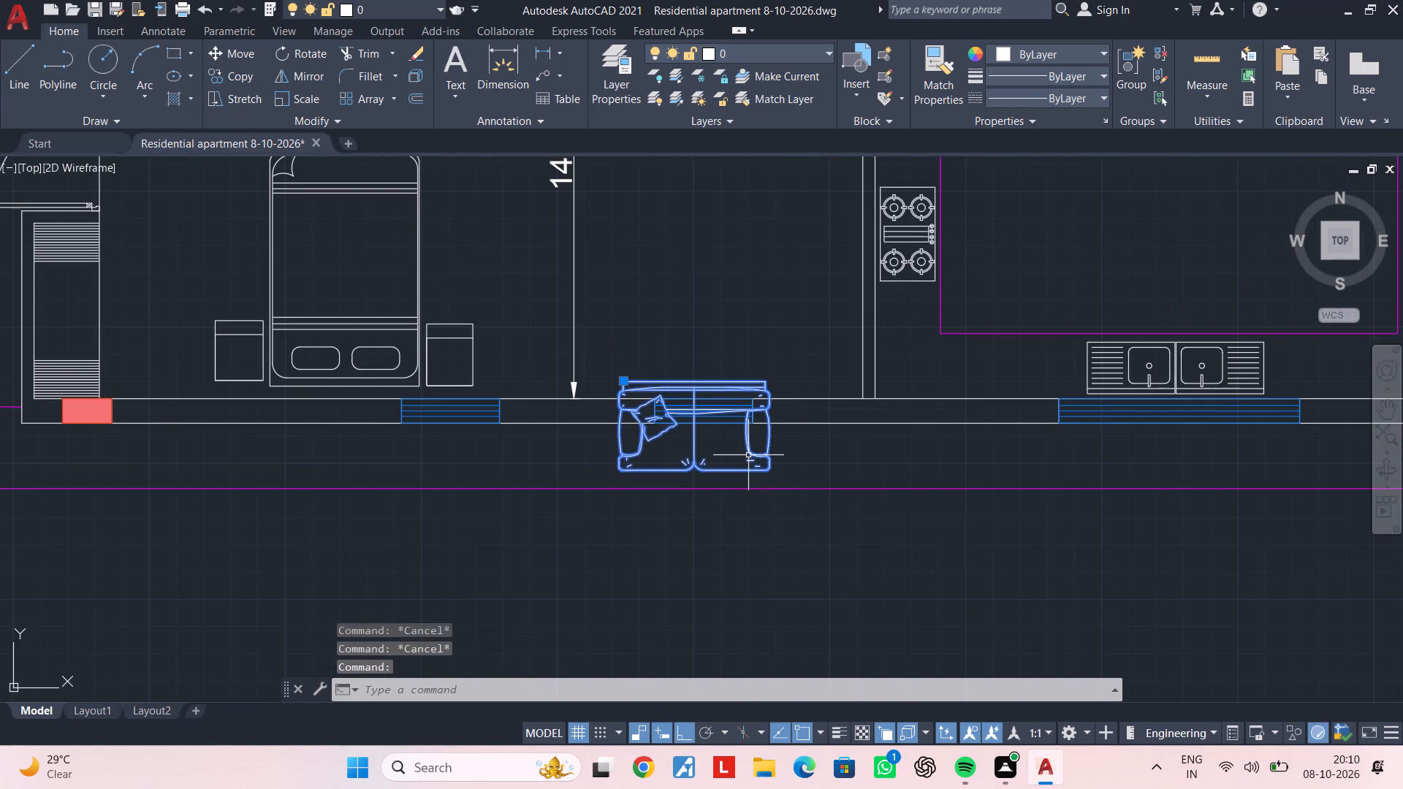
type("M")
key("space")
left_click(732, 457)
middle_click_drag(722, 316, 723, 415)
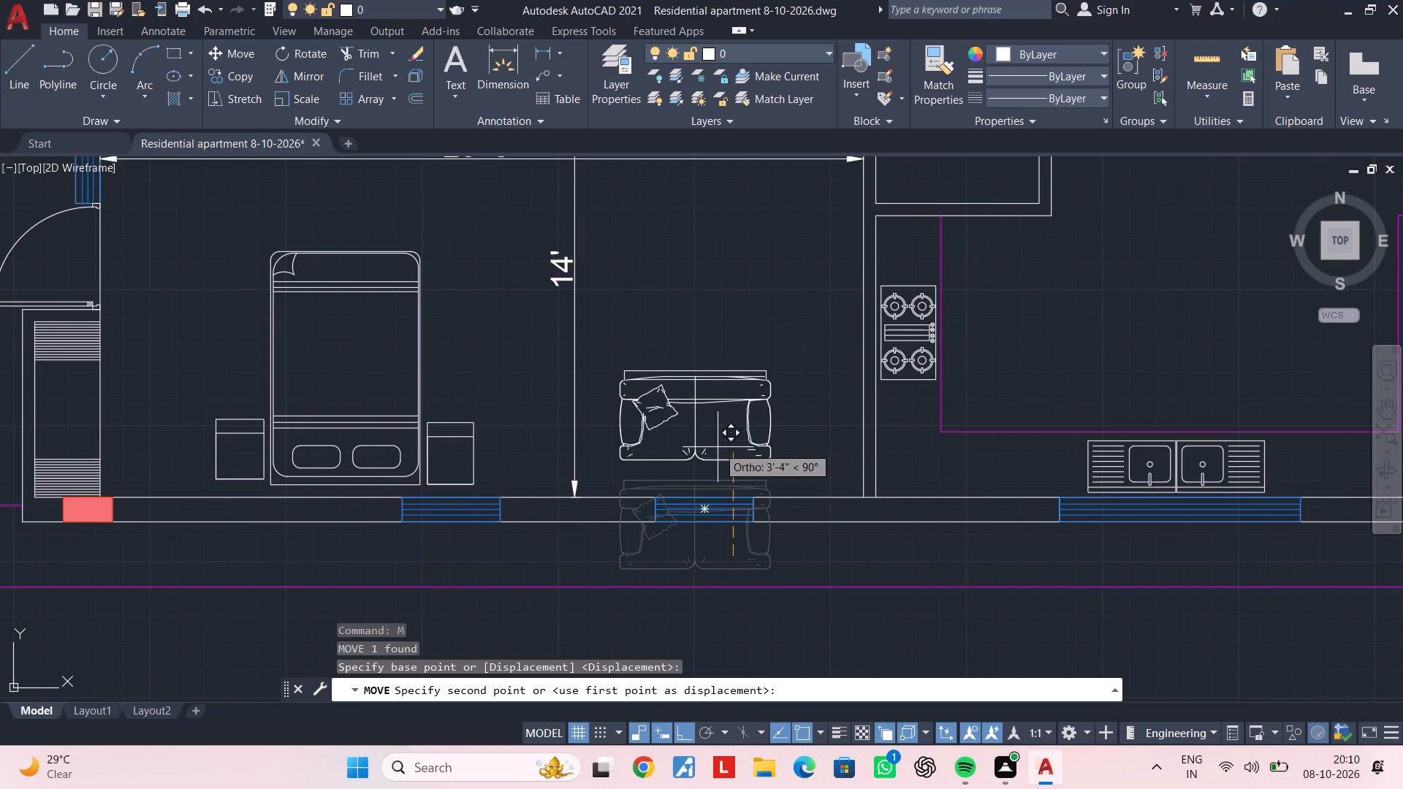
left_click(723, 466)
key("Escape")
Draw a small rectangular table just north of the sofa in the southern bedroom.
scroll(721, 290, "down", 2)
middle_click_drag(721, 298, 726, 455)
scroll(727, 319, "up", 1)
middle_click_drag(716, 443, 772, 405)
key("Escape")
key("Escape")
type("RE")
type("C")
key("space")
scroll(756, 405, "up", 1)
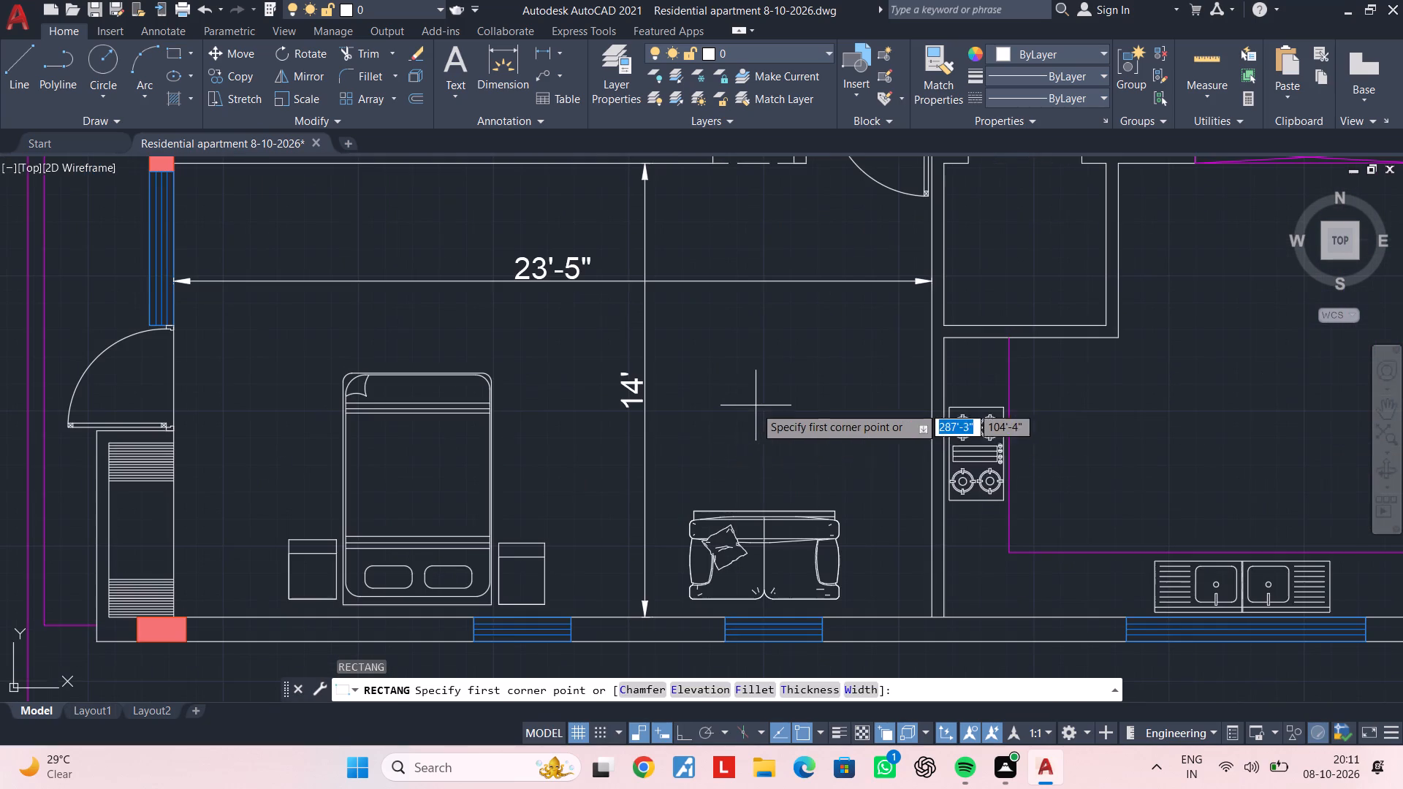
left_click(723, 435)
left_click(814, 484)
key("Escape")
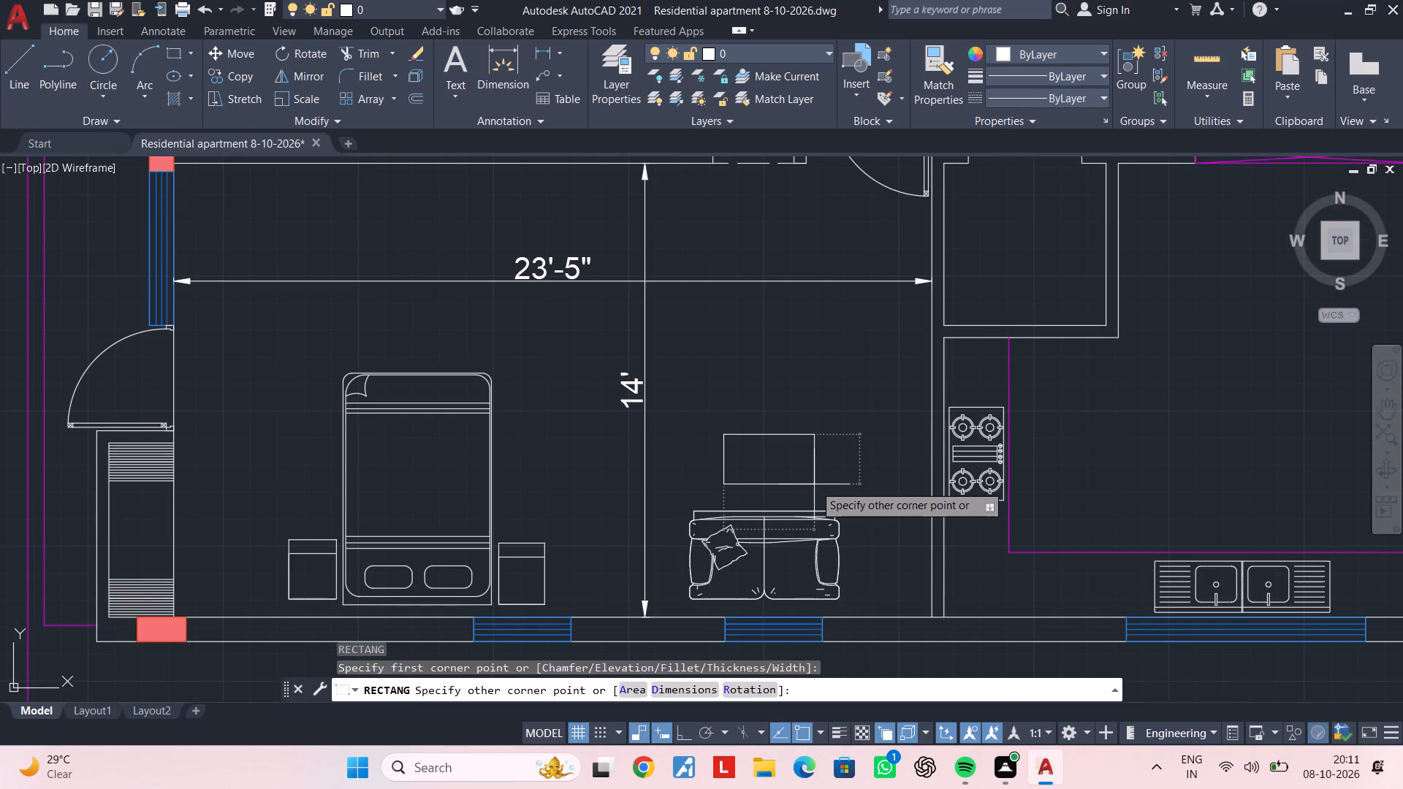
scroll(893, 479, "down", 1)
key("Escape")
key("Escape")
key("Escape")
key("Escape")
key("Escape")
key("Escape")
key("Escape")
key("Escape")
Copy the northern bedroom's name and size label about 21' straight south, above the bed in the southern bedroom.
middle_click_drag(802, 409, 875, 368)
key("Escape")
middle_click_drag(787, 376, 836, 365)
key("Escape")
middle_click_drag(848, 319, 835, 413)
key("Escape")
middle_click_drag(787, 367, 777, 488)
scroll(775, 427, "down", 1)
middle_click_drag(775, 427, 772, 521)
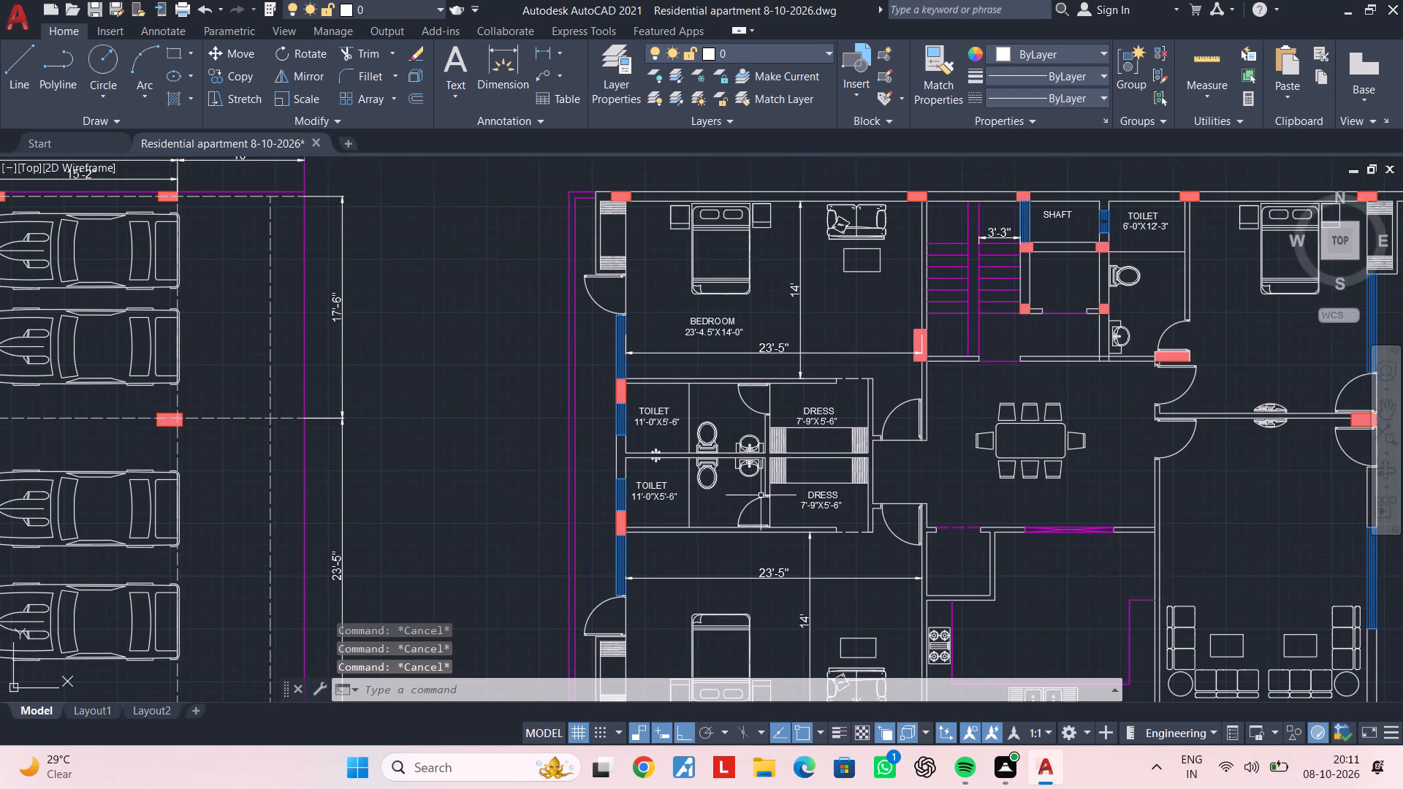
scroll(709, 340, "up", 2)
left_click(712, 321)
left_click(706, 295)
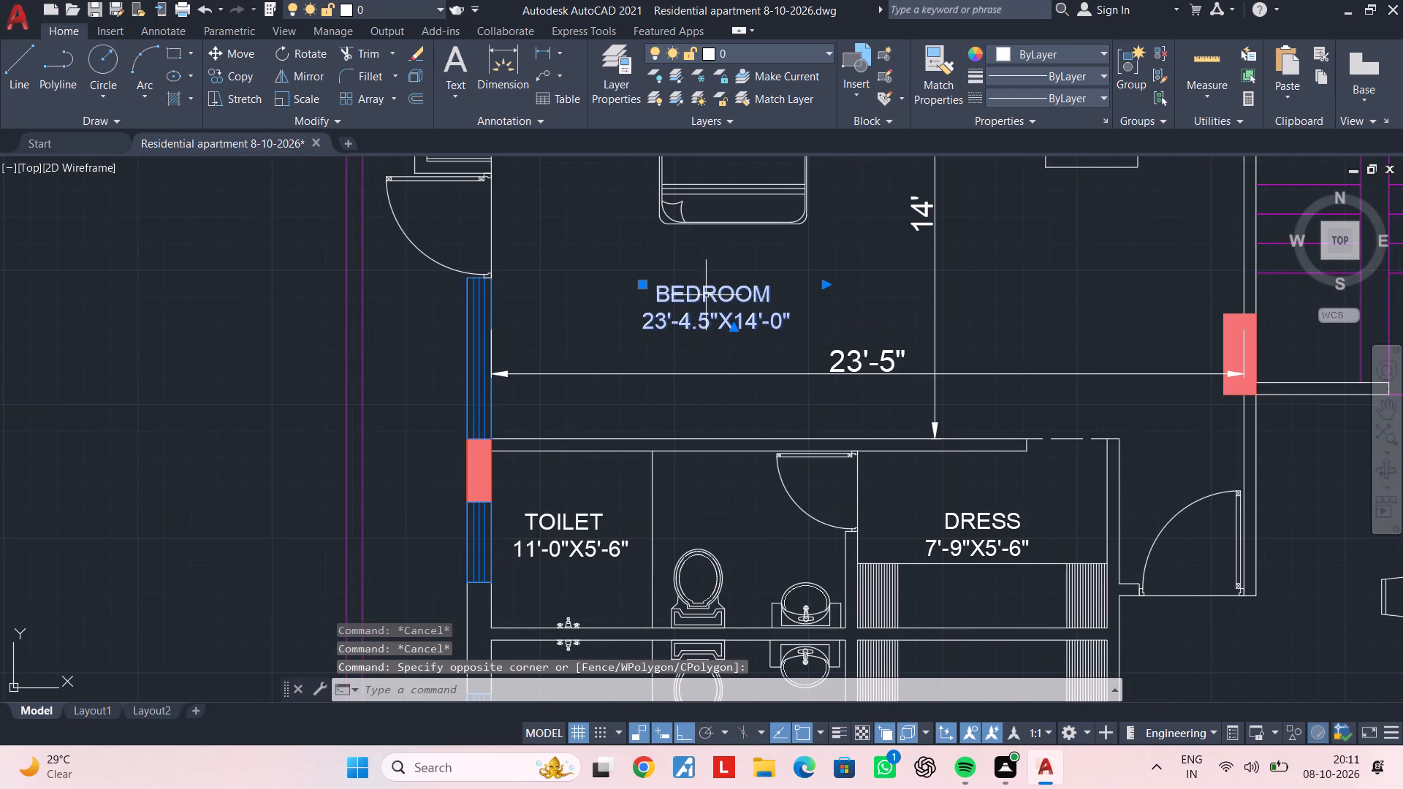
type("CO")
key("space")
left_click_drag(701, 296, 701, 305)
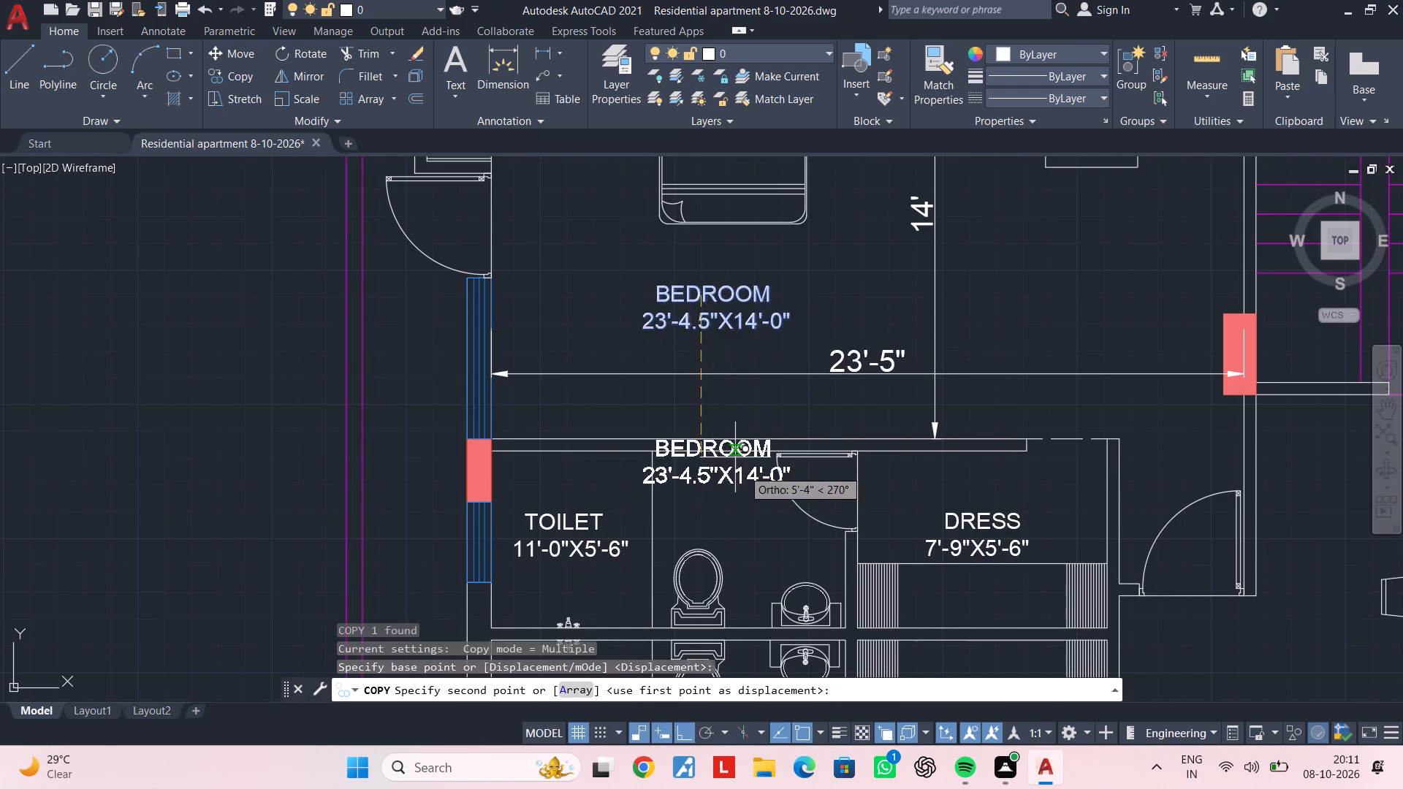
scroll(745, 476, "down", 1)
middle_click_drag(745, 476, 745, 229)
middle_click_drag(772, 429, 772, 274)
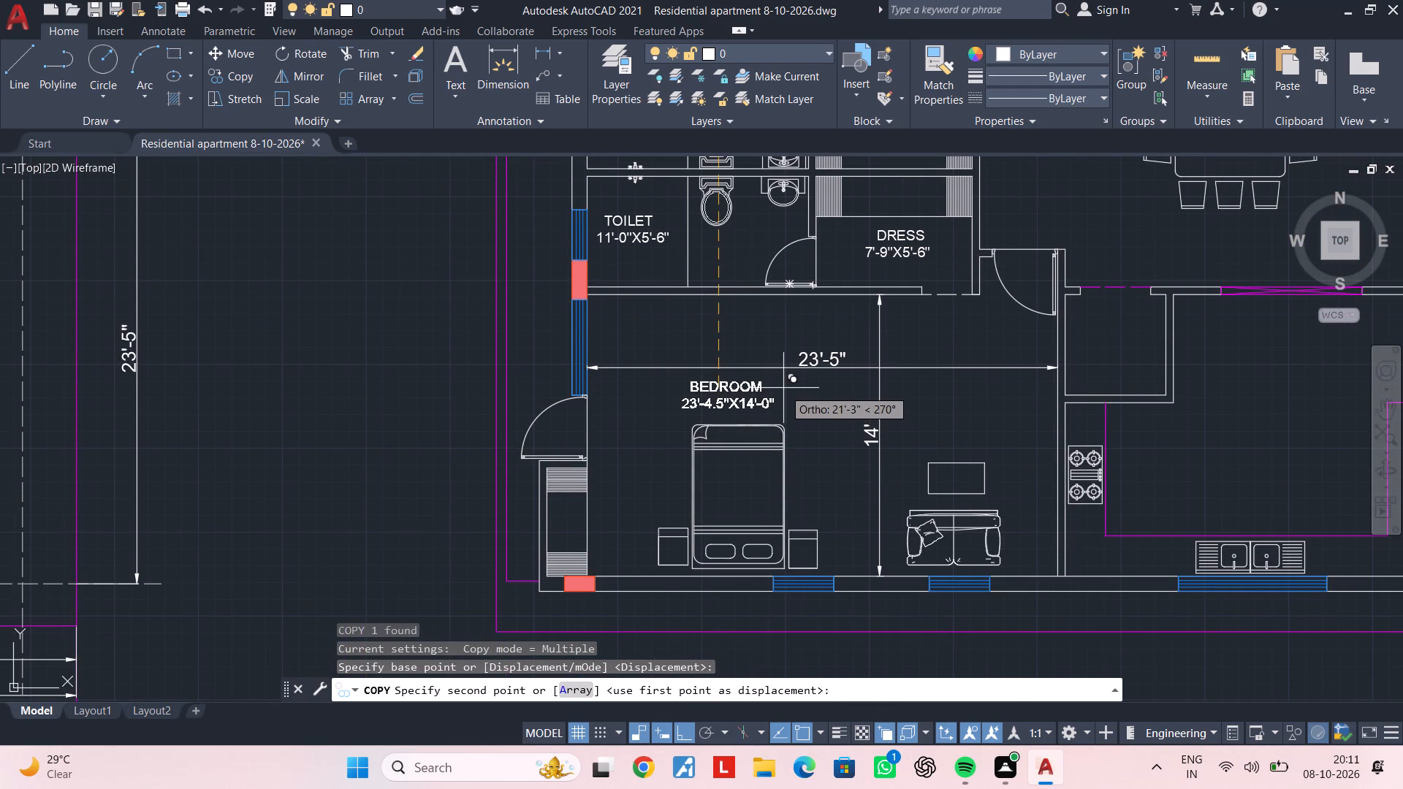
scroll(783, 388, "up", 4)
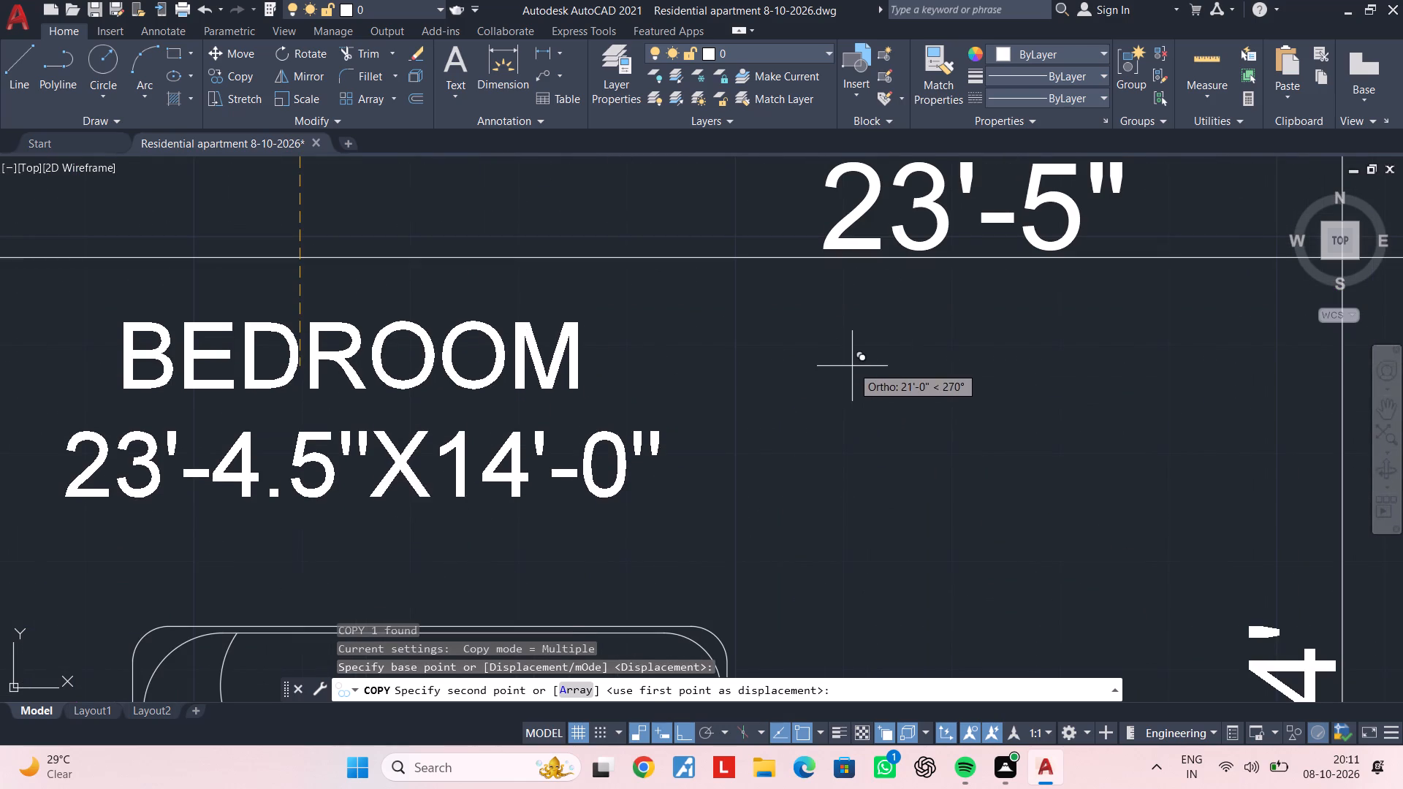
left_click(826, 379)
scroll(744, 419, "down", 1)
middle_click_drag(788, 408, 833, 397)
key("Escape")
key("Escape")
key("Escape")
key("Escape")
key("Escape")
Move the copied BEDROOM label horizontally east, between the bed and the 14' dimension.
left_click(650, 444)
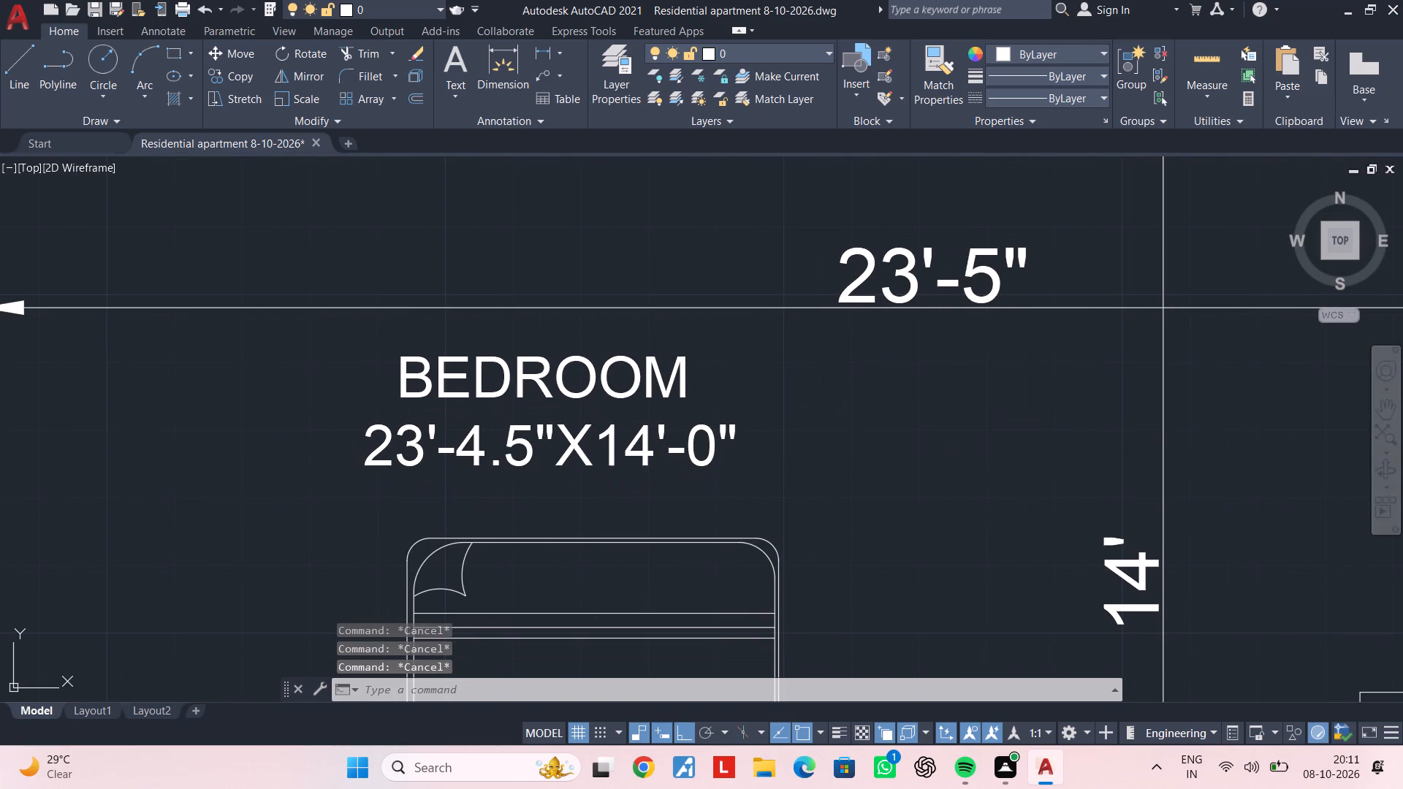
type("M")
key("space")
left_click_drag(642, 444, 669, 443)
left_click(834, 442)
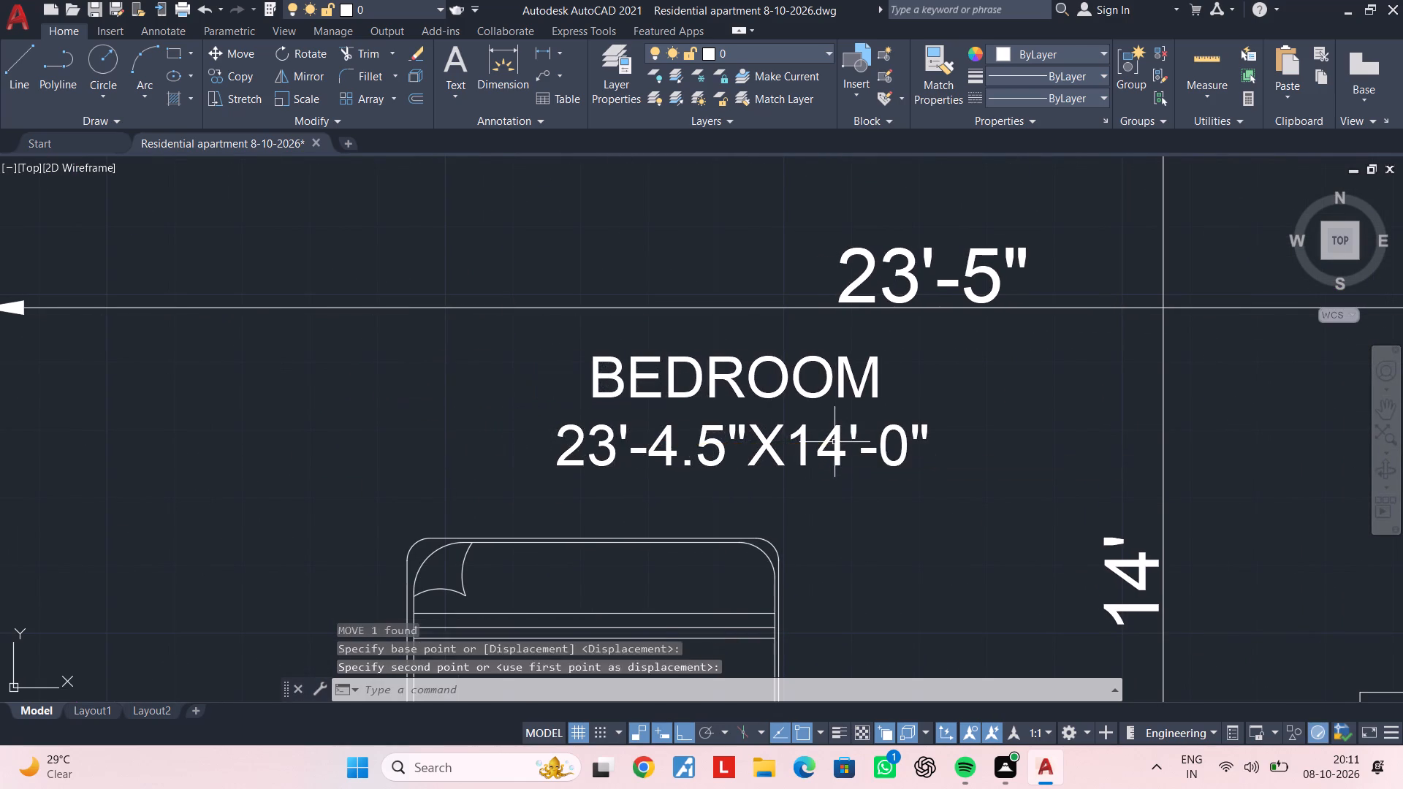
key("Escape")
Move the southern bedroom's 23'-5" width dimension straight north, away from the BEDROOM label.
scroll(1005, 408, "down", 2)
middle_click_drag(1008, 410, 834, 450)
key("Escape")
left_click(871, 407)
type("M")
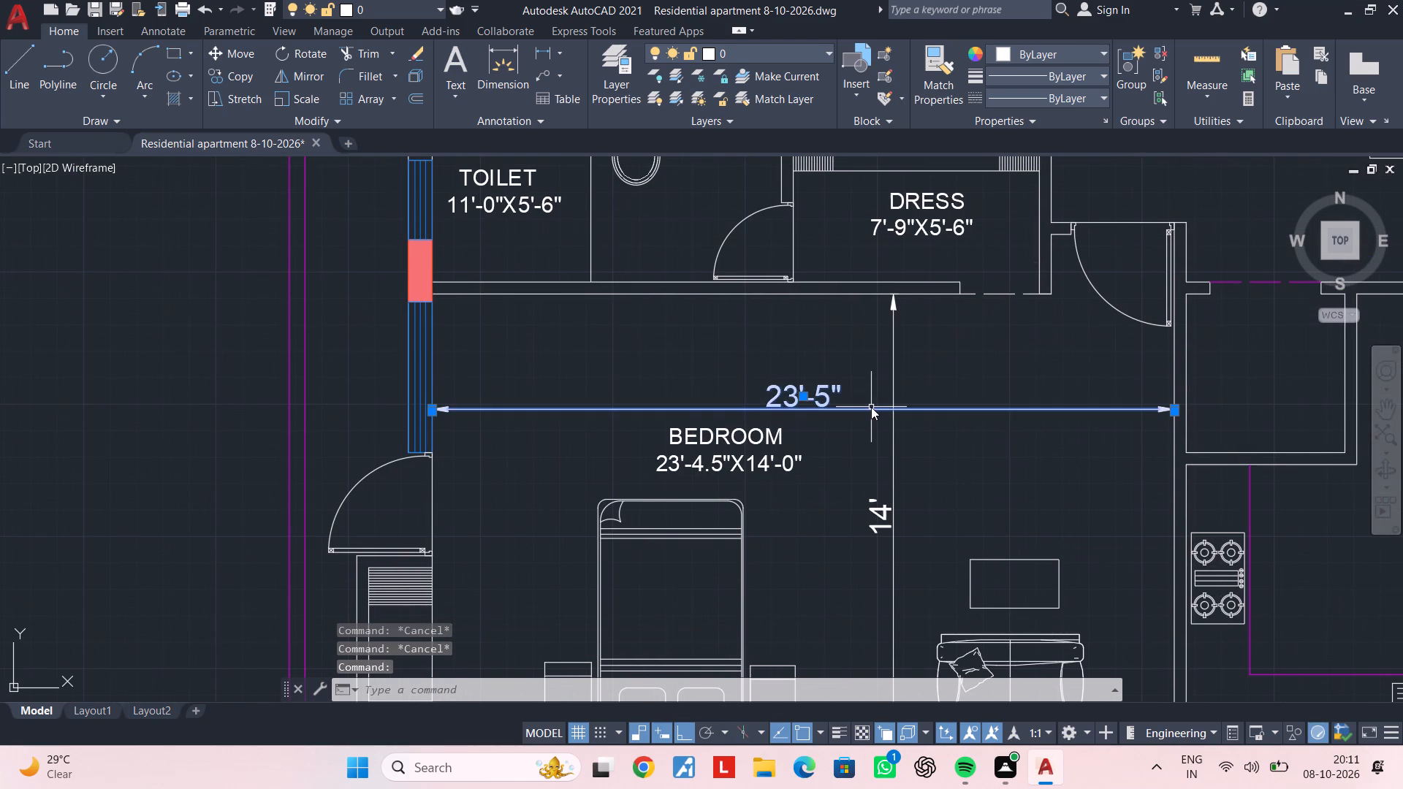
key("space")
left_click(871, 407)
left_click(872, 364)
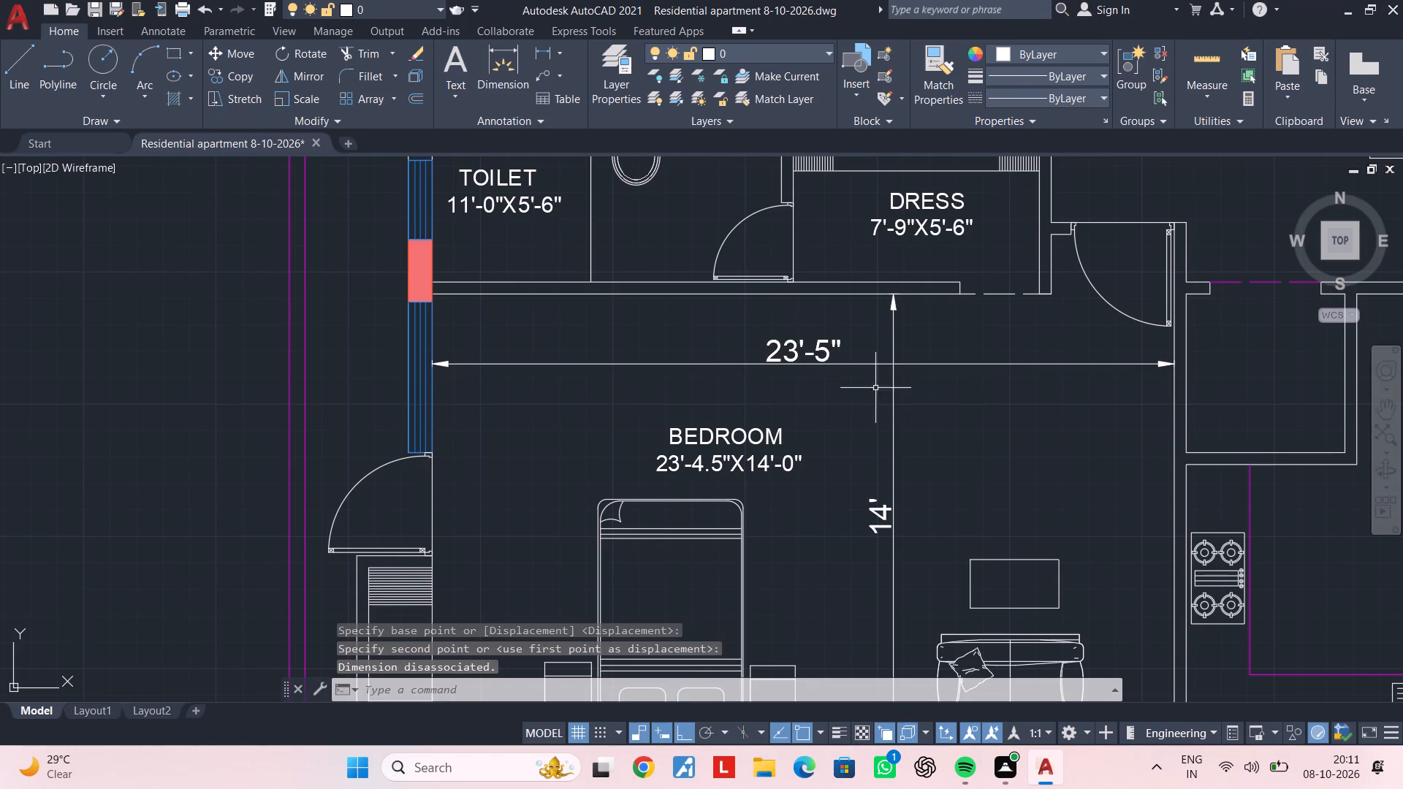
key("Escape")
Open the southern bedroom's name and size label for editing.
middle_click_drag(881, 437, 929, 357)
key("Escape")
scroll(813, 406, "up", 2)
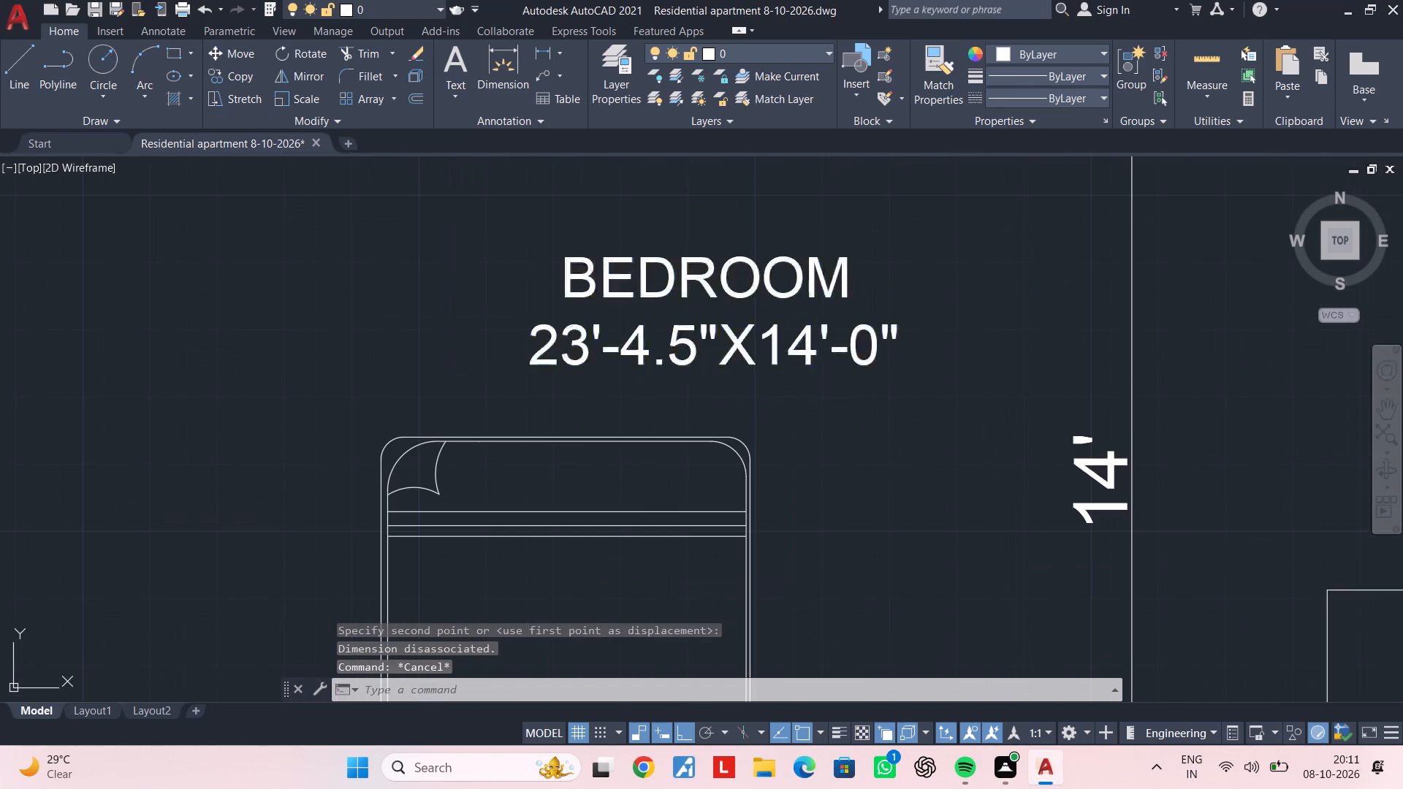
double_click(813, 351)
scroll(879, 329, "up", 1)
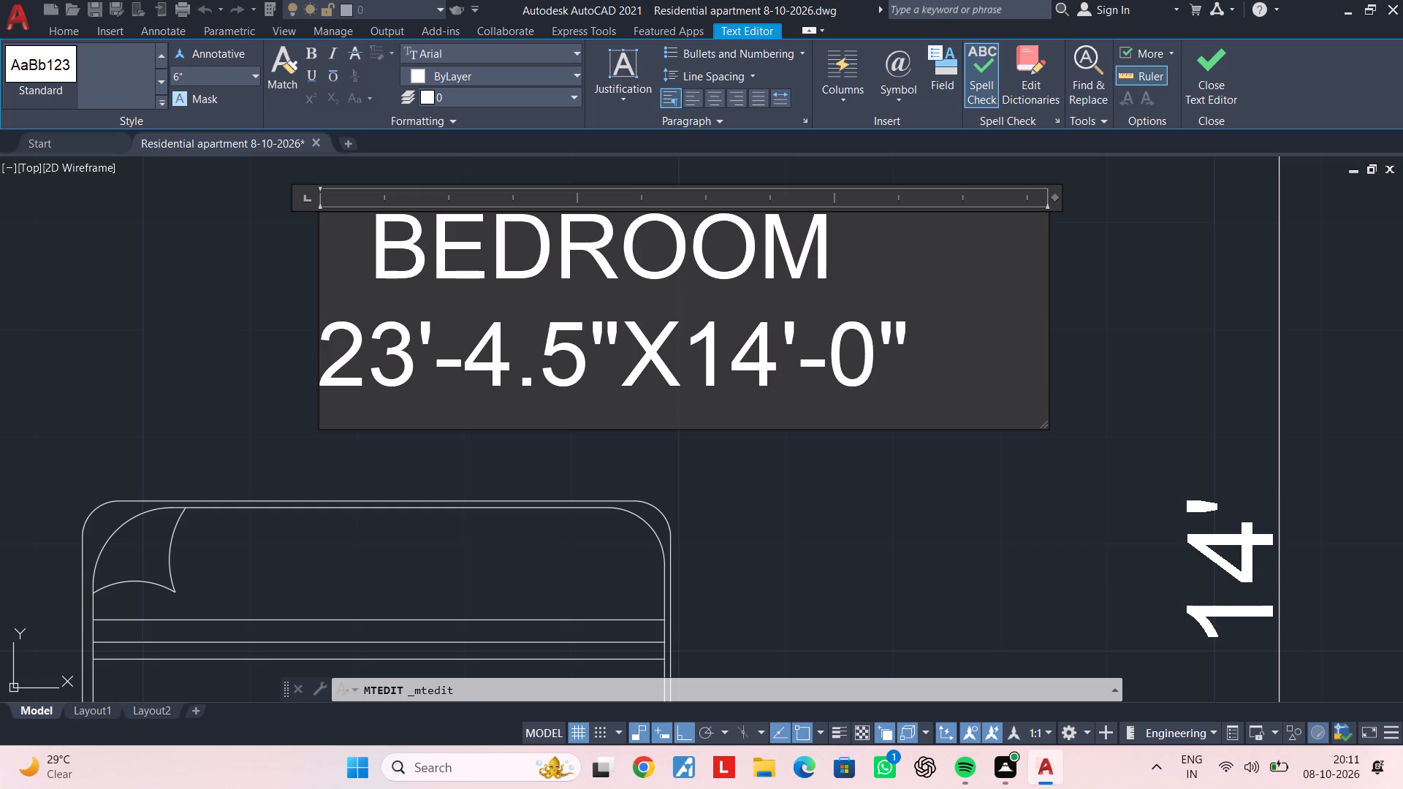
left_click(1089, 328)
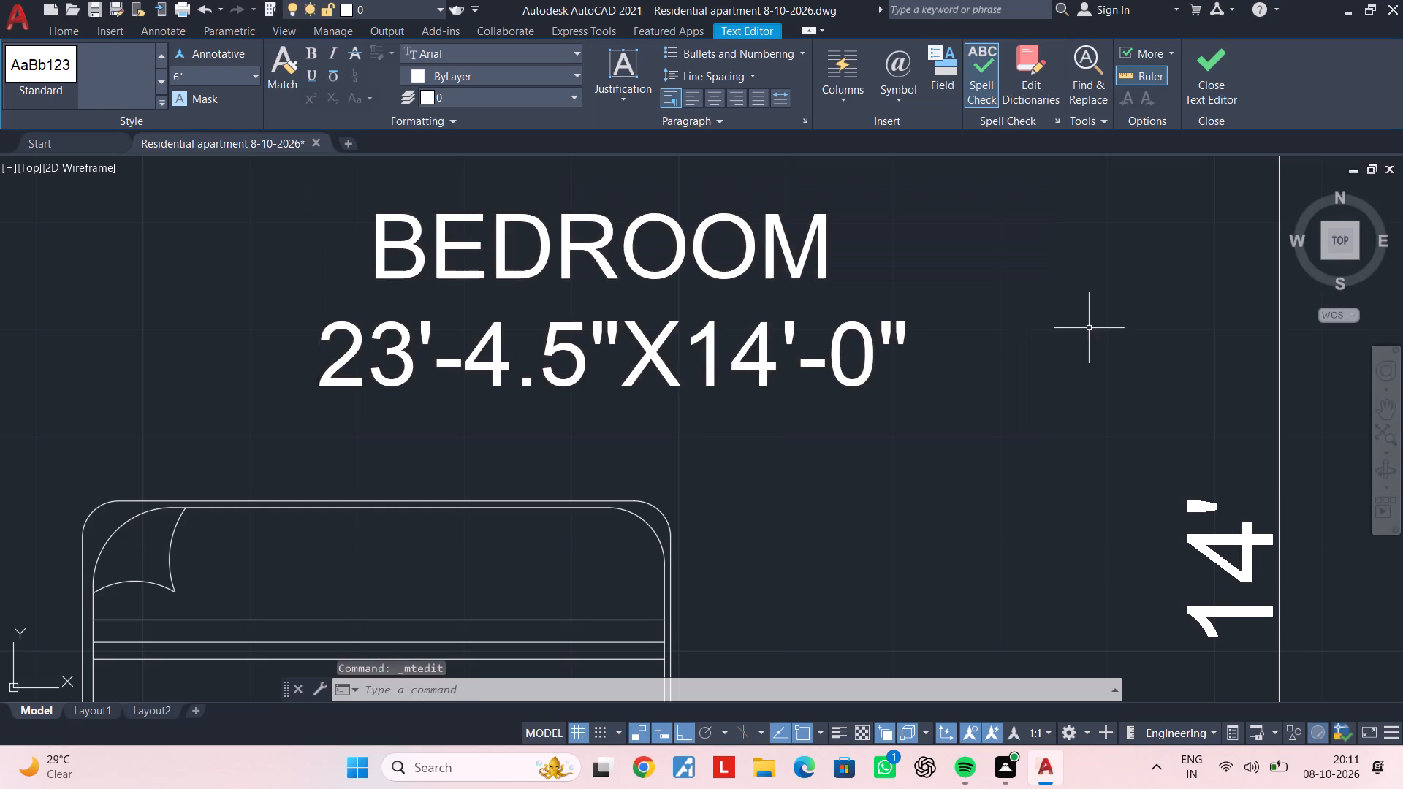
Trim the overlapping wall lines where the toilet's west wall meets the wall south of the staircase lobby.
scroll(1090, 328, "down", 3)
middle_click_drag(1098, 332, 620, 357)
scroll(771, 342, "down", 2)
middle_click_drag(772, 342, 624, 441)
middle_click_drag(811, 360, 736, 411)
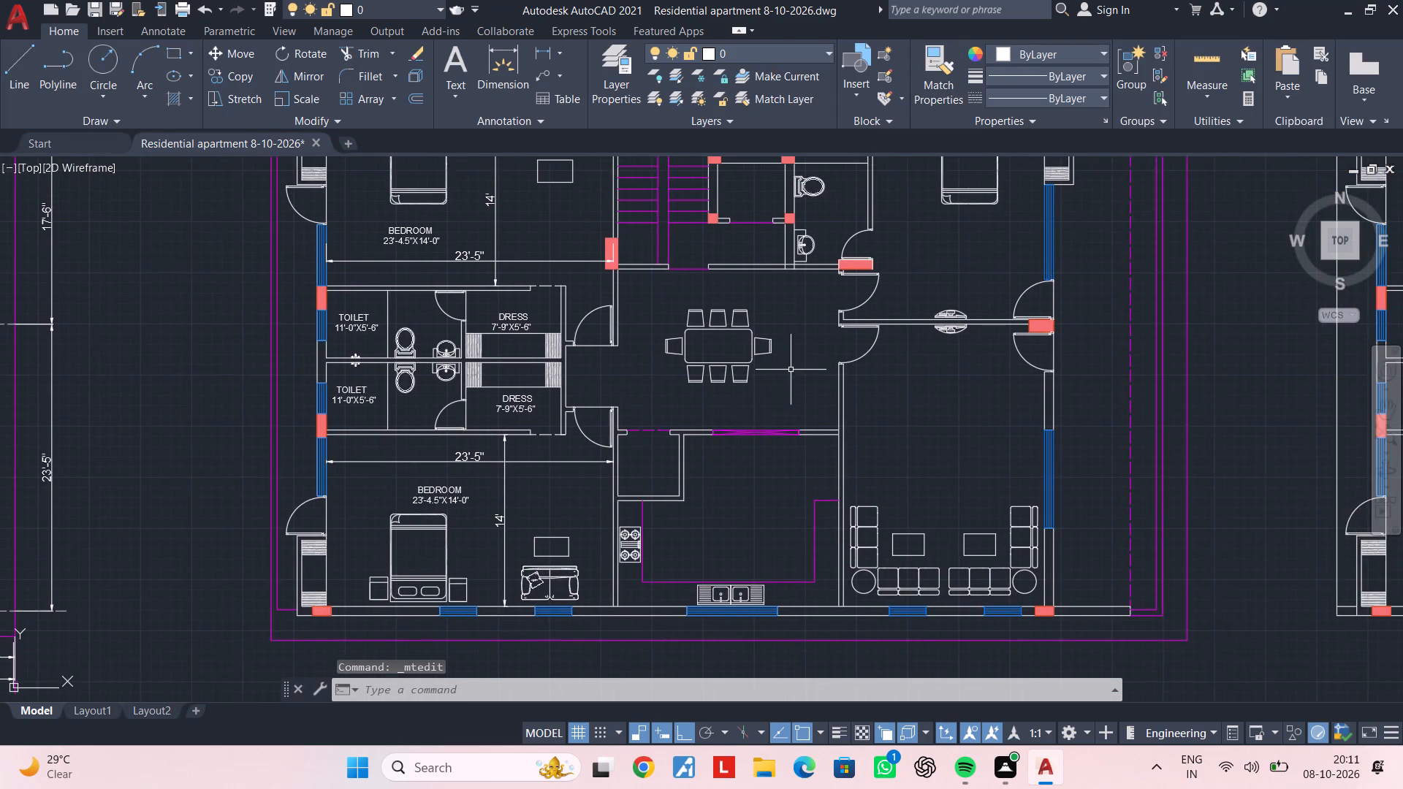
middle_click_drag(789, 371, 702, 439)
middle_click_drag(723, 384, 701, 425)
middle_click_drag(658, 362, 658, 403)
scroll(654, 403, "up", 2)
middle_click_drag(631, 405, 722, 422)
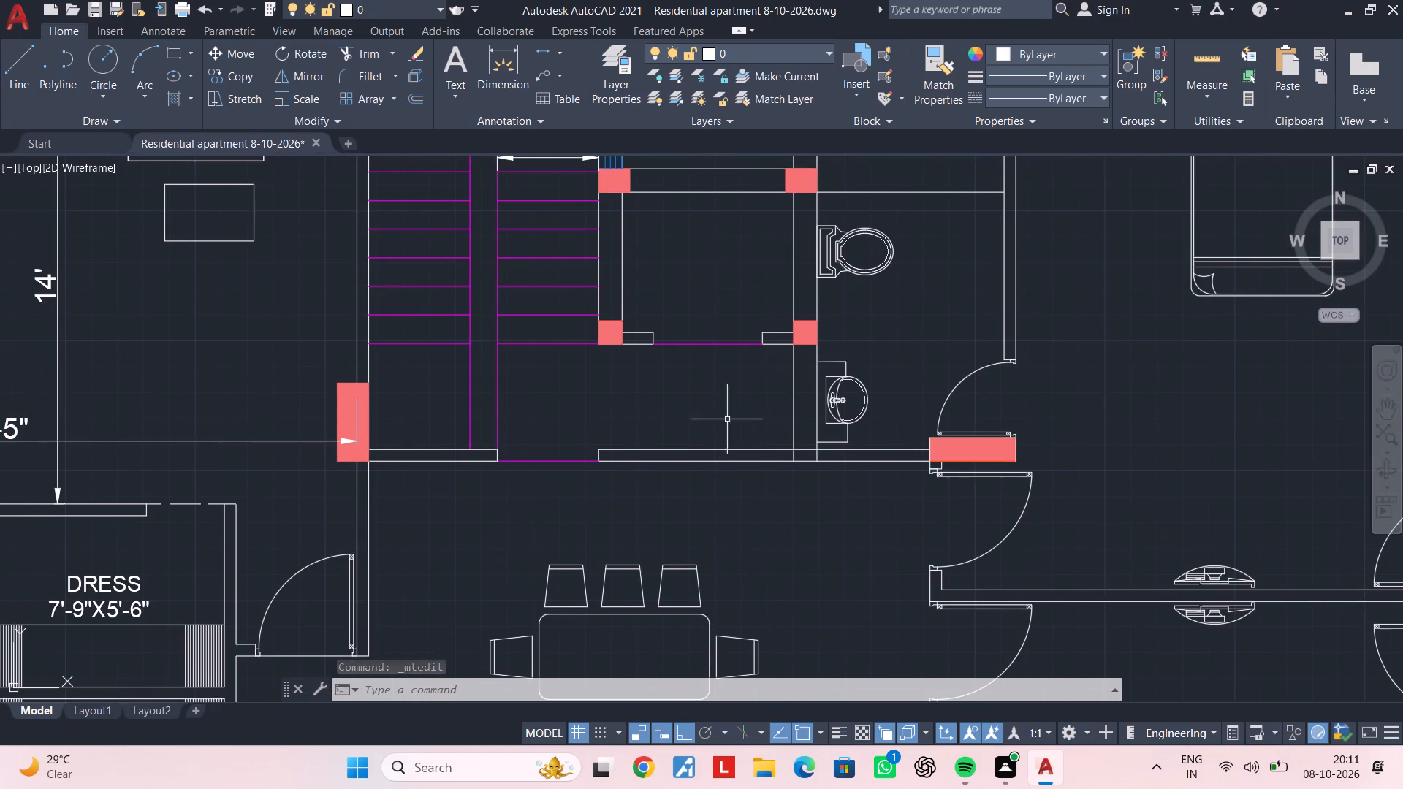
key("Escape")
key("Escape")
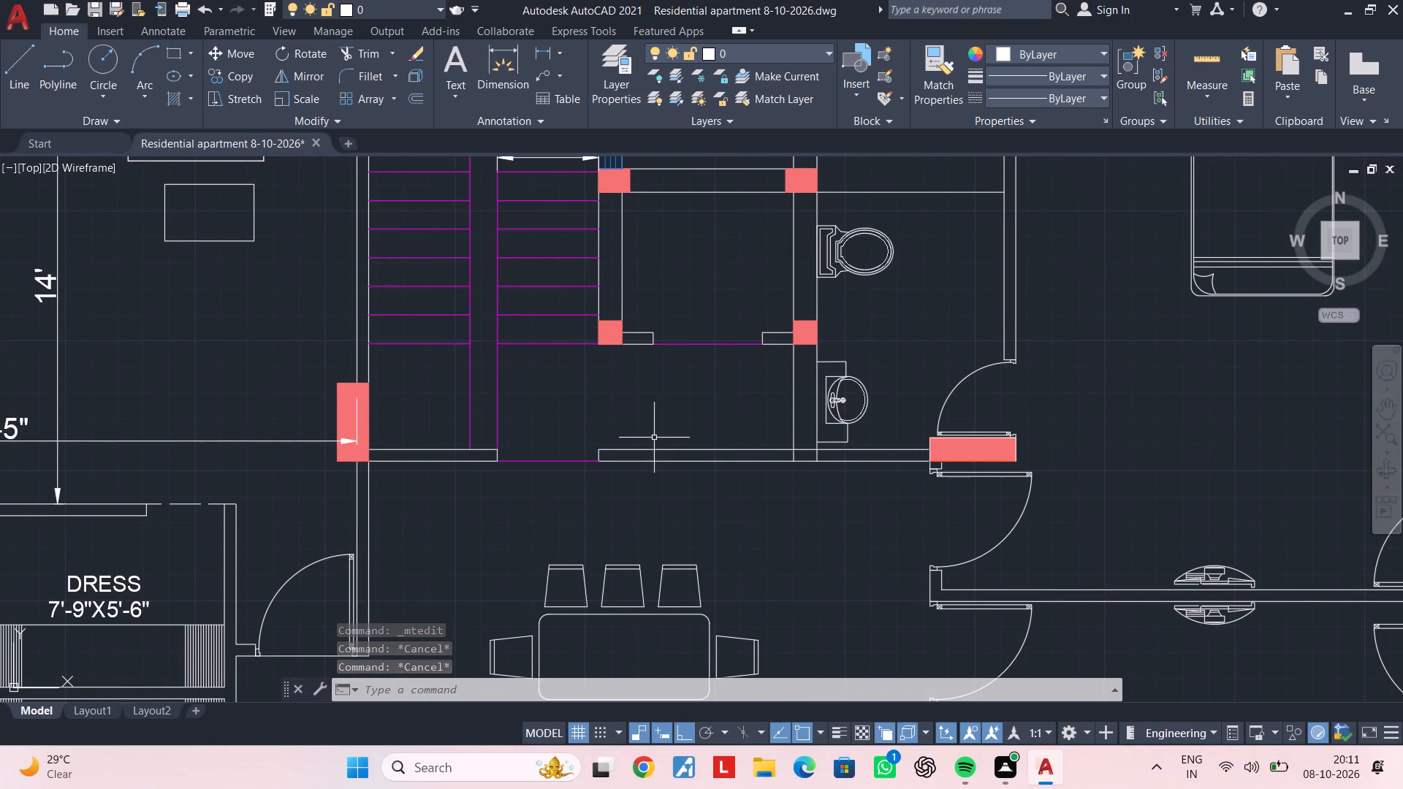
key("Escape")
key("Escape")
middle_click_drag(647, 449, 626, 519)
key("Escape")
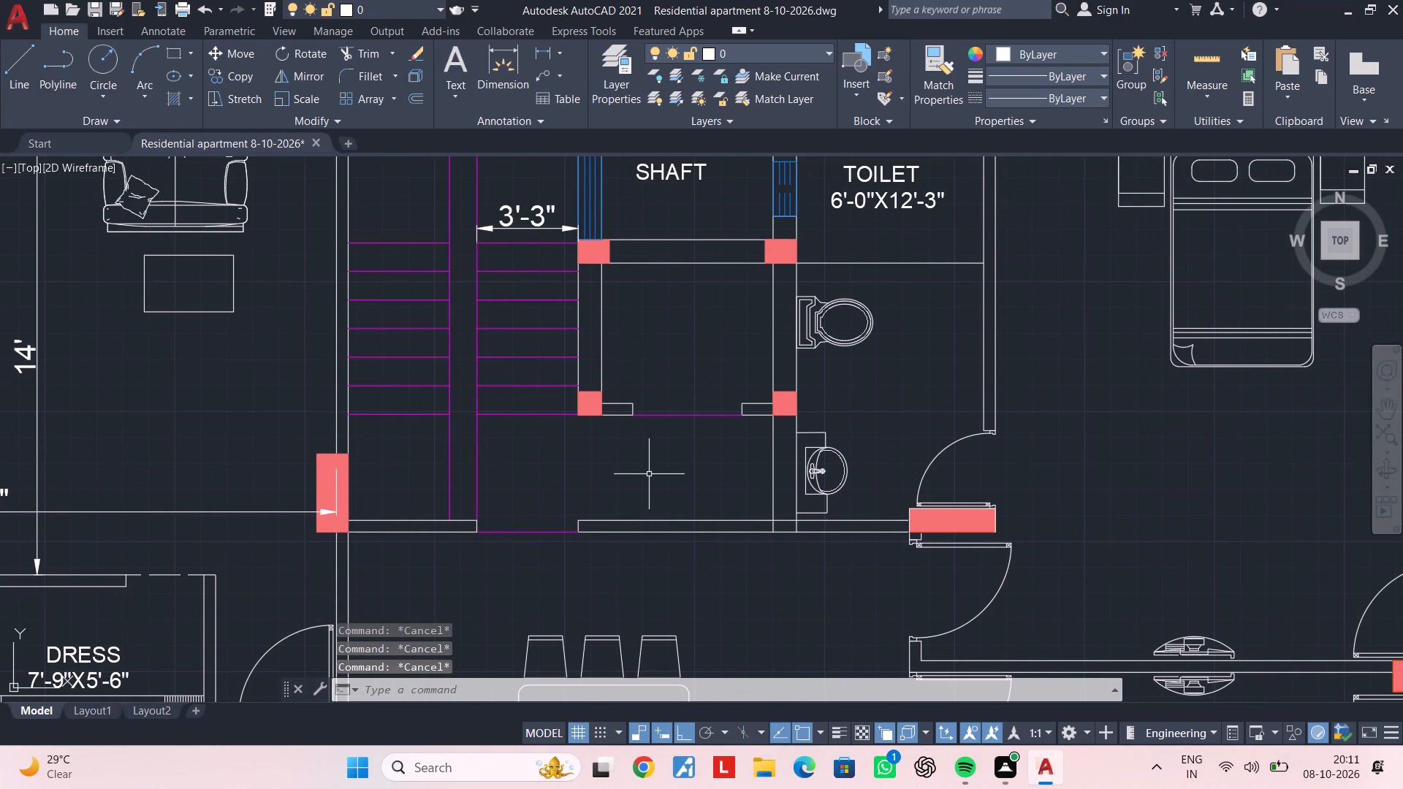
key("Escape")
key("Escape")
key("Escape")
key("Escape")
key("Escape")
type("TR")
key("space")
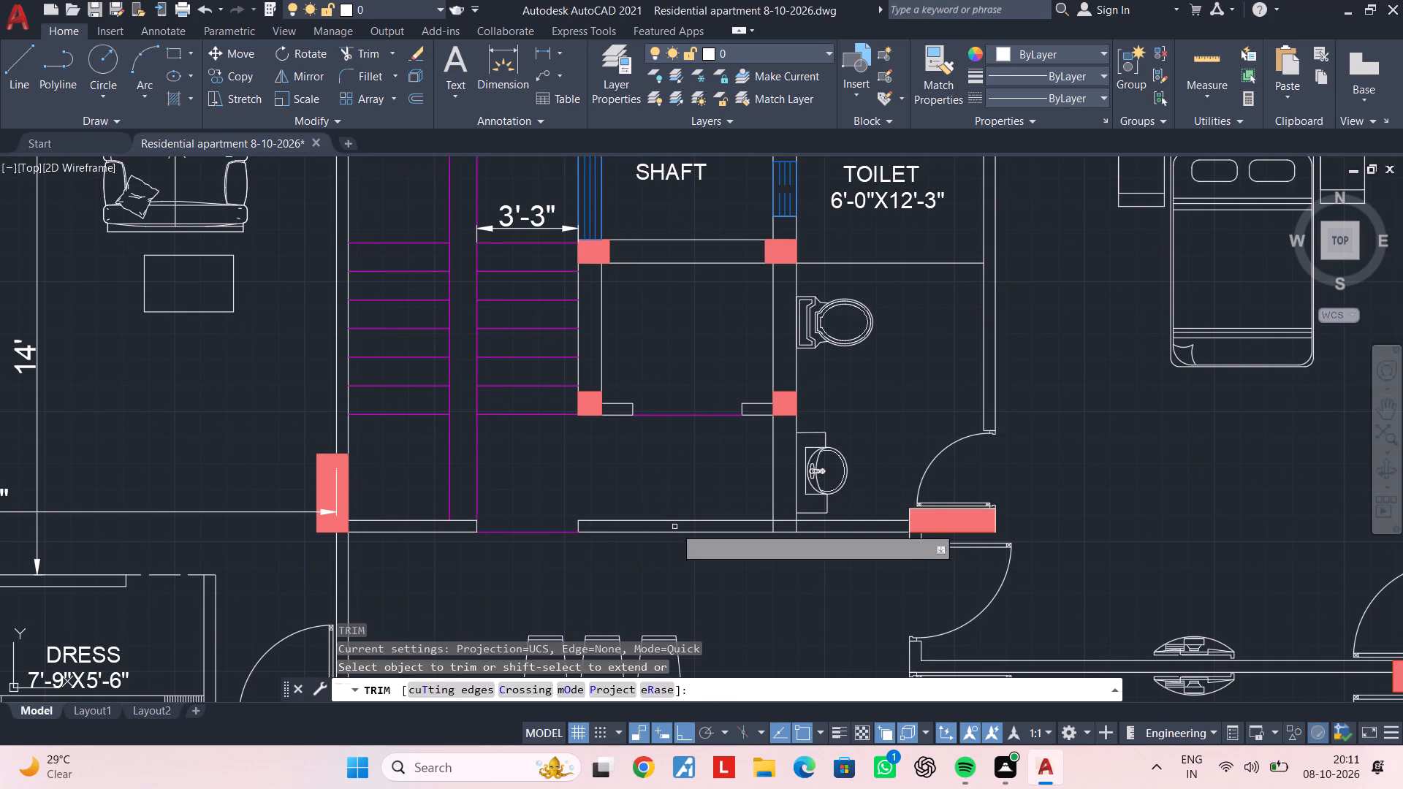
scroll(767, 536, "up", 2)
left_click(777, 510)
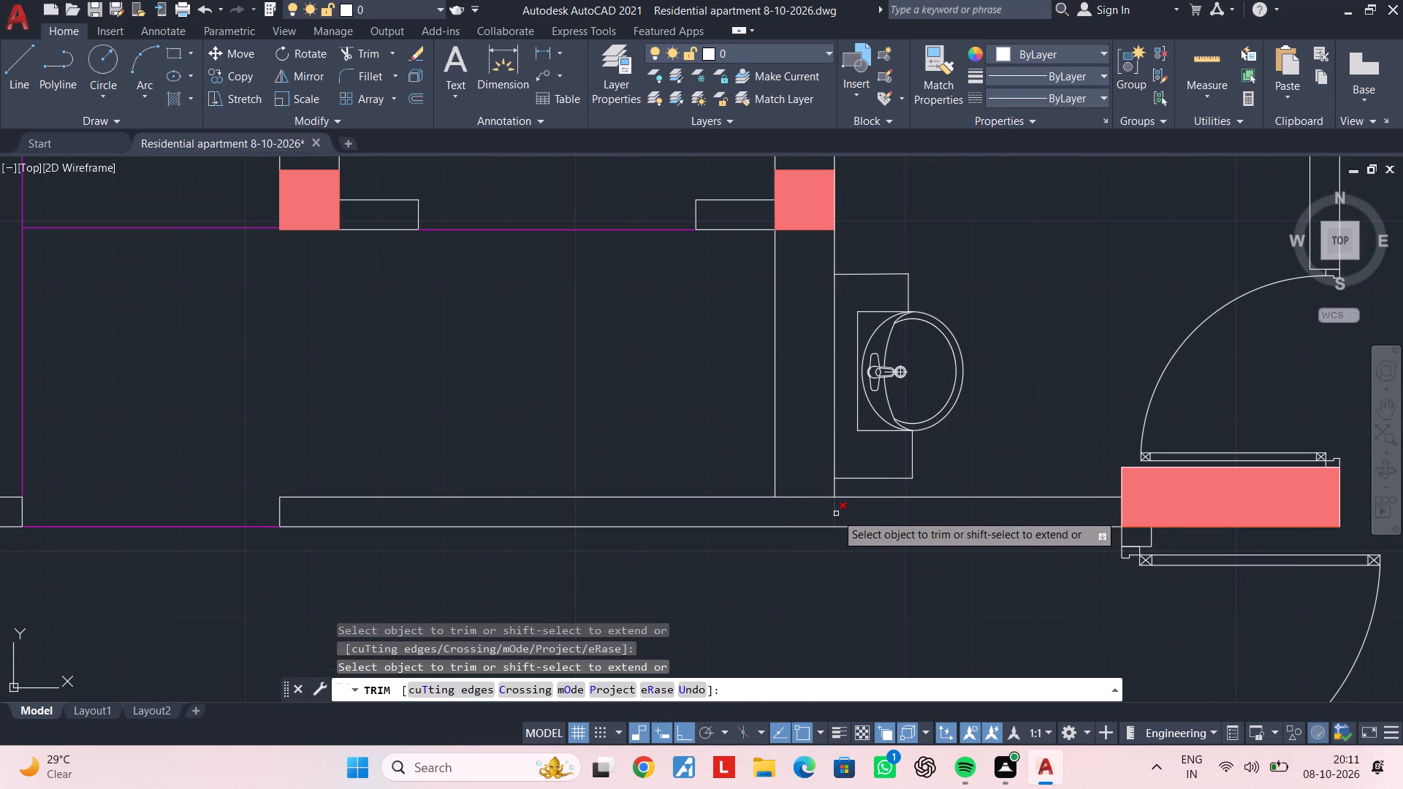
left_click(836, 514)
left_click(809, 498)
key("Escape")
key("Escape")
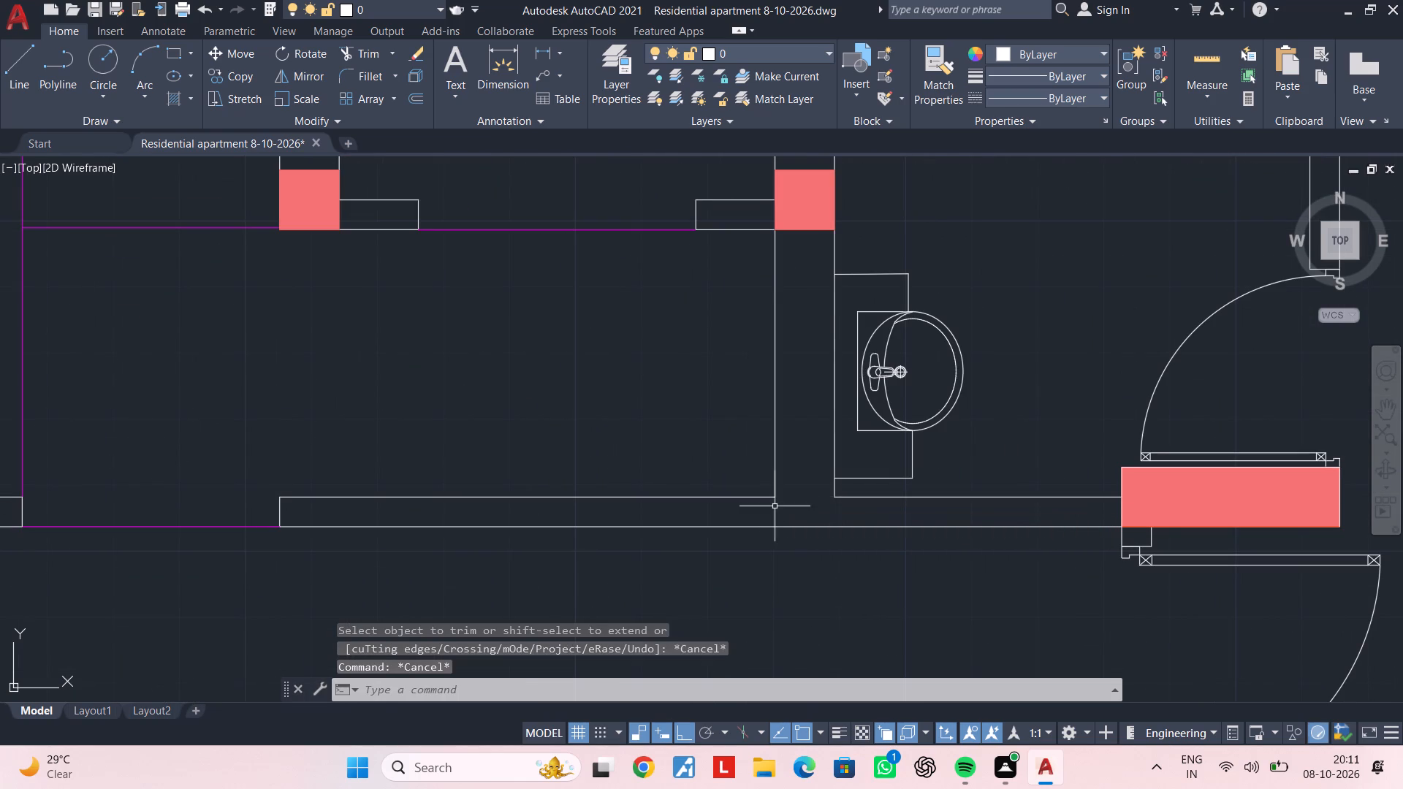
Copy the SHAFT label horizontally west to the space at the north end of the staircase's western flight.
scroll(775, 506, "down", 1)
middle_click_drag(701, 449, 710, 499)
middle_click_drag(586, 483, 764, 473)
middle_click_drag(708, 462, 693, 523)
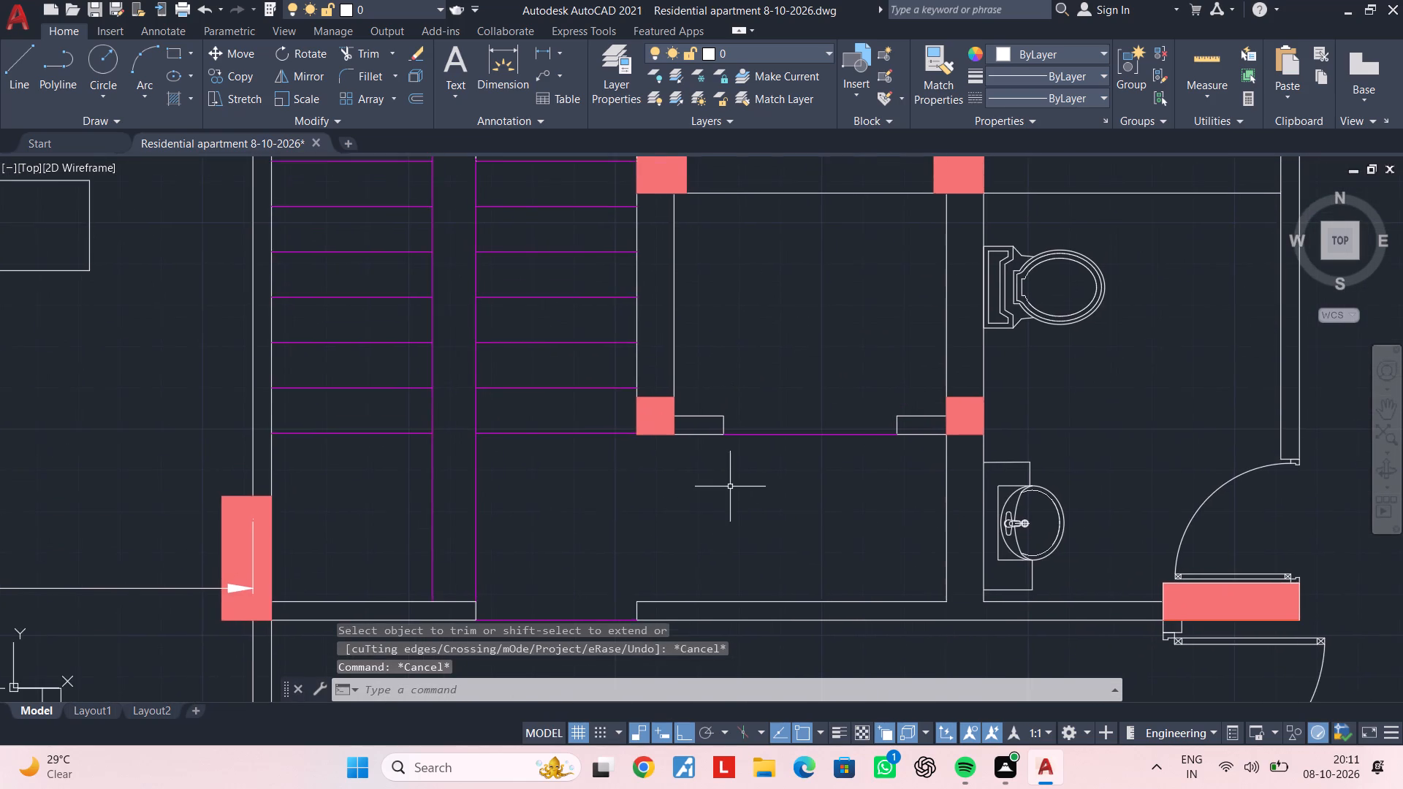
scroll(730, 487, "down", 1)
middle_click_drag(730, 487, 685, 587)
middle_click_drag(718, 475, 707, 511)
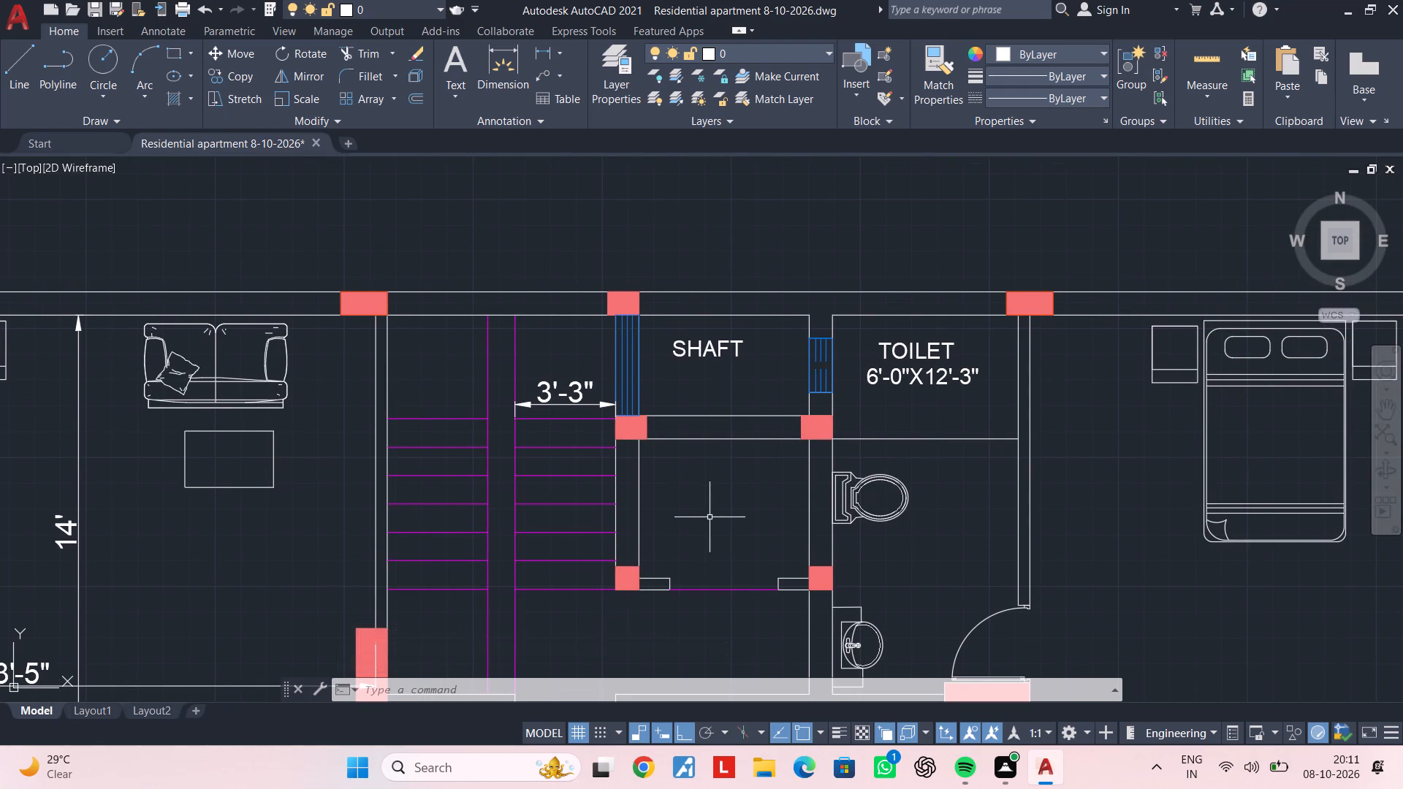
left_click(720, 343)
key("c")
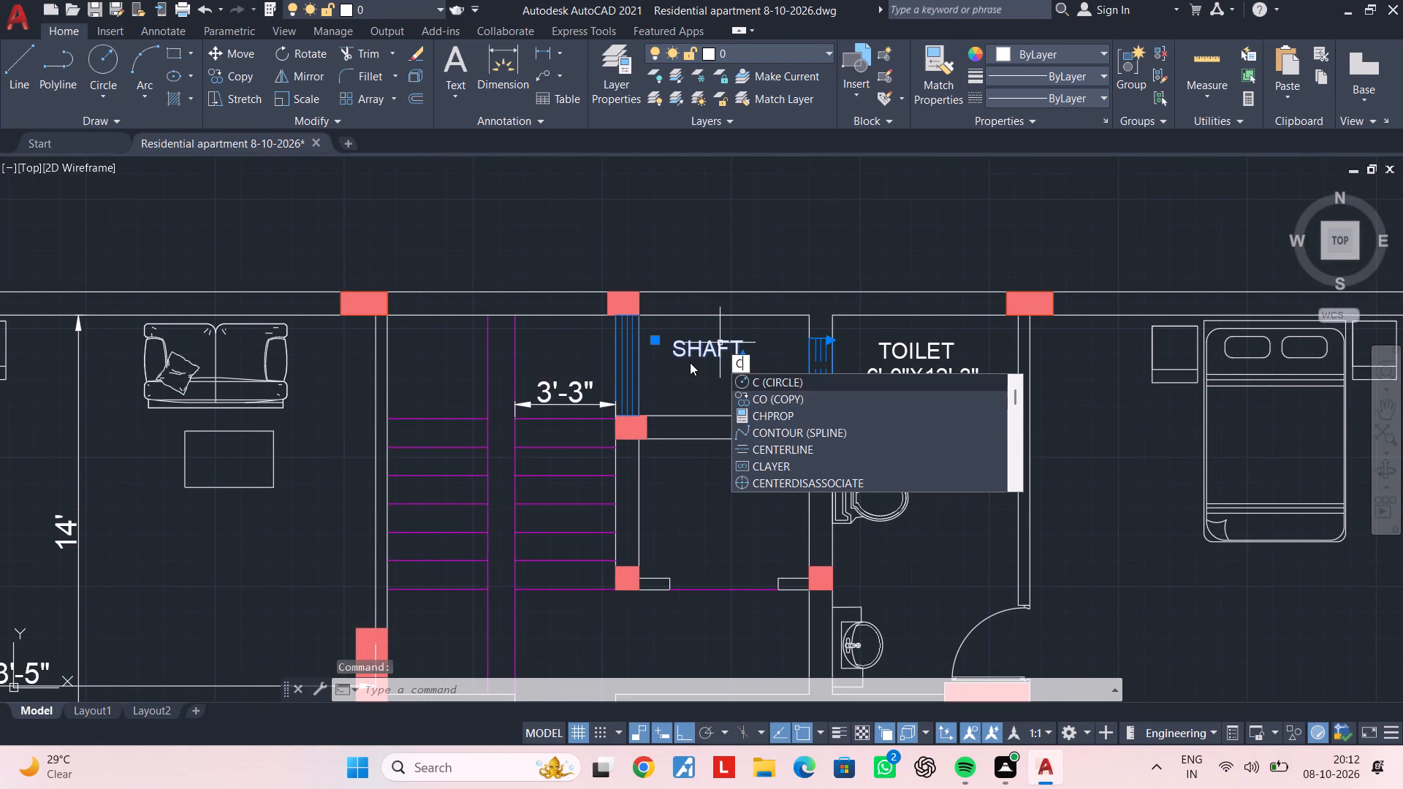
key("o")
key("space")
left_click(731, 341)
middle_click_drag(502, 422, 703, 479)
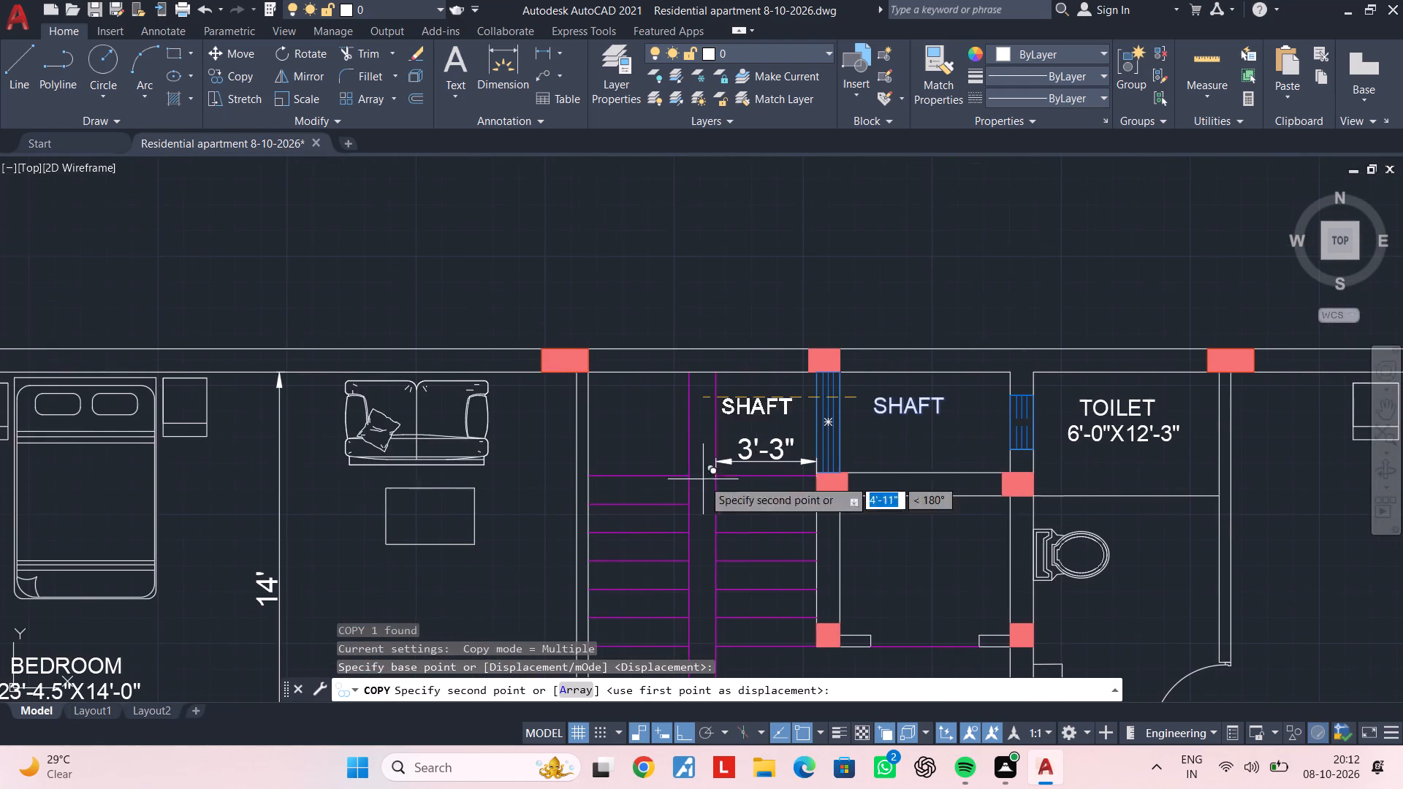
scroll(630, 413, "up", 3)
left_click(393, 389)
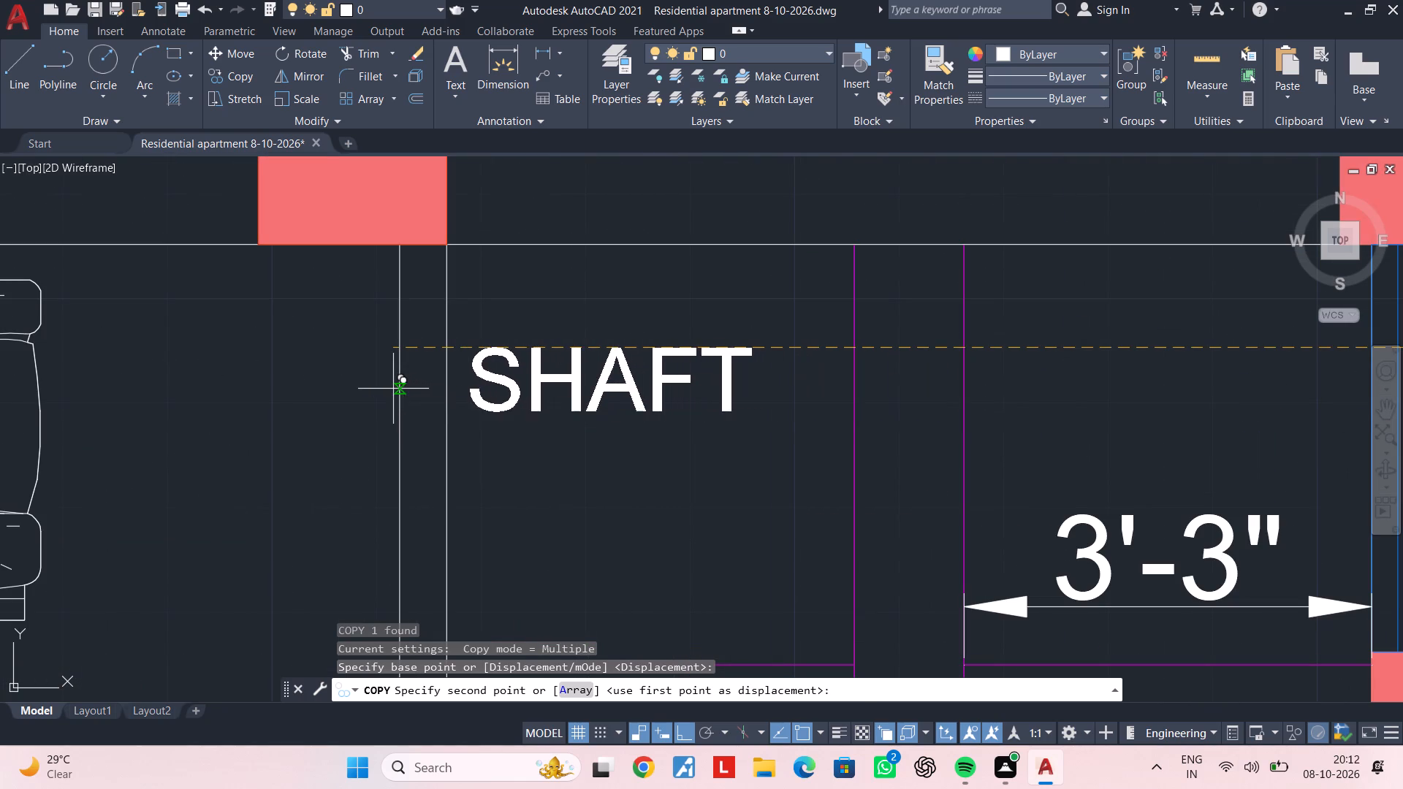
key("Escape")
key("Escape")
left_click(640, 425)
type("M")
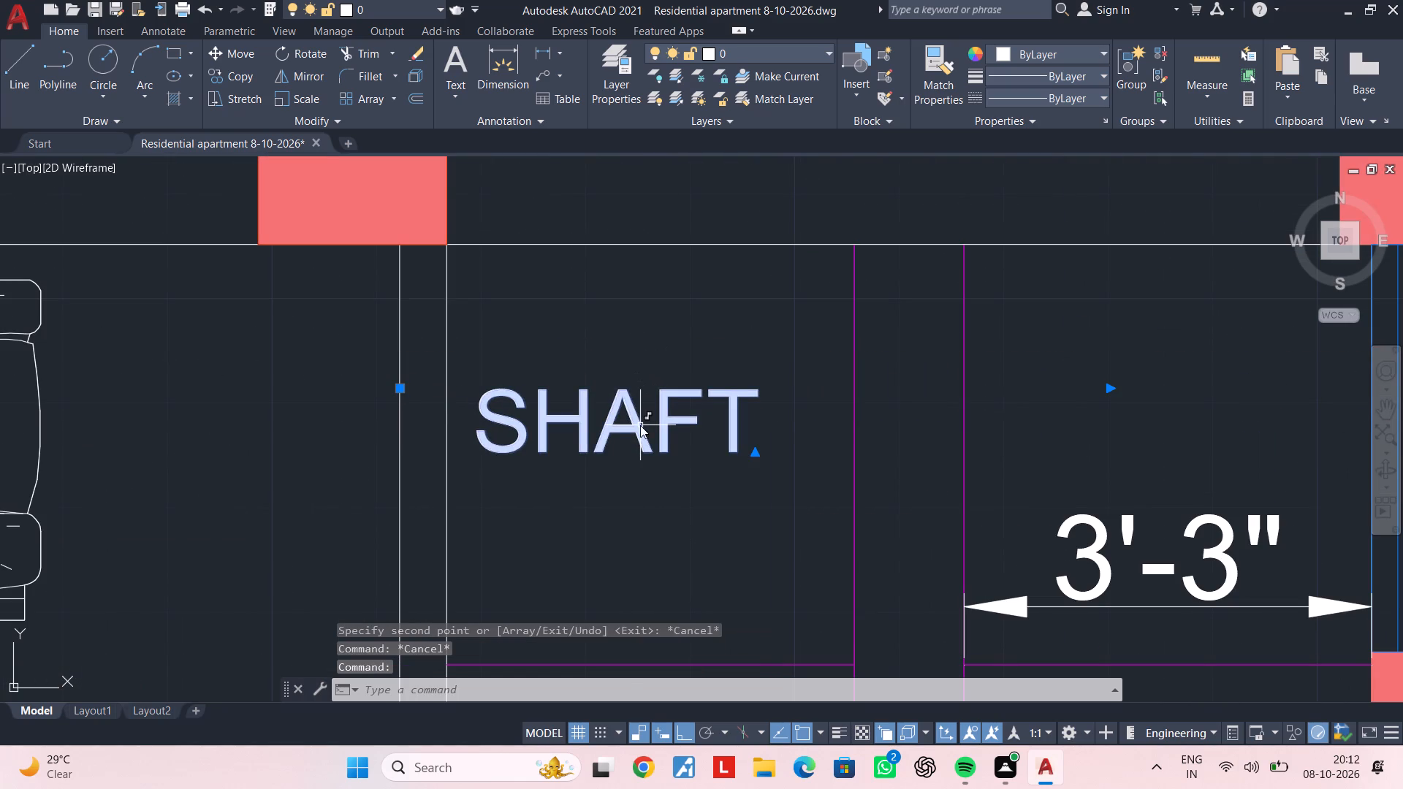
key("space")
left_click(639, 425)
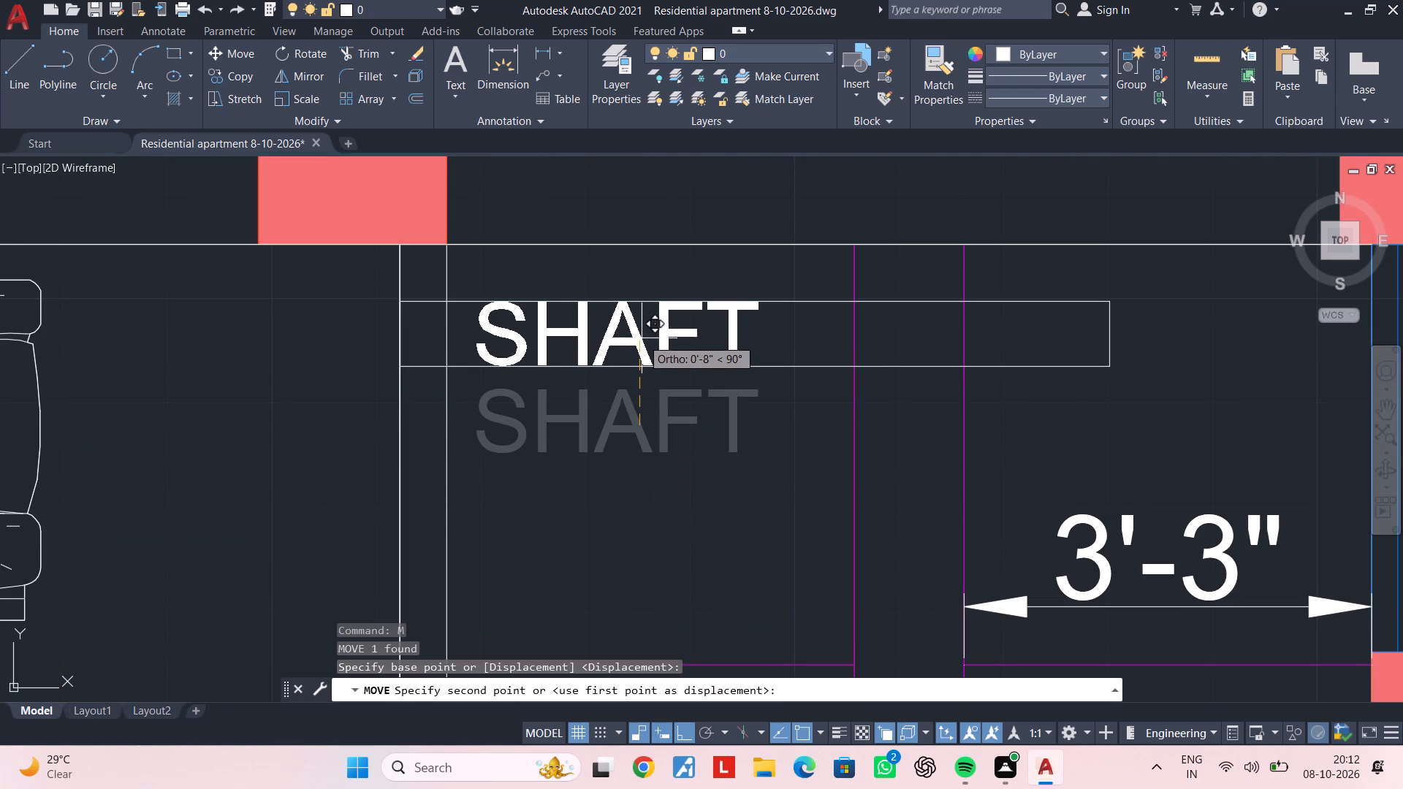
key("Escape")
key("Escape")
Move the copied SHAFT label about 6 inches north, clear of the treads in the staircase's western flight.
scroll(642, 362, "down", 2)
left_click(636, 381)
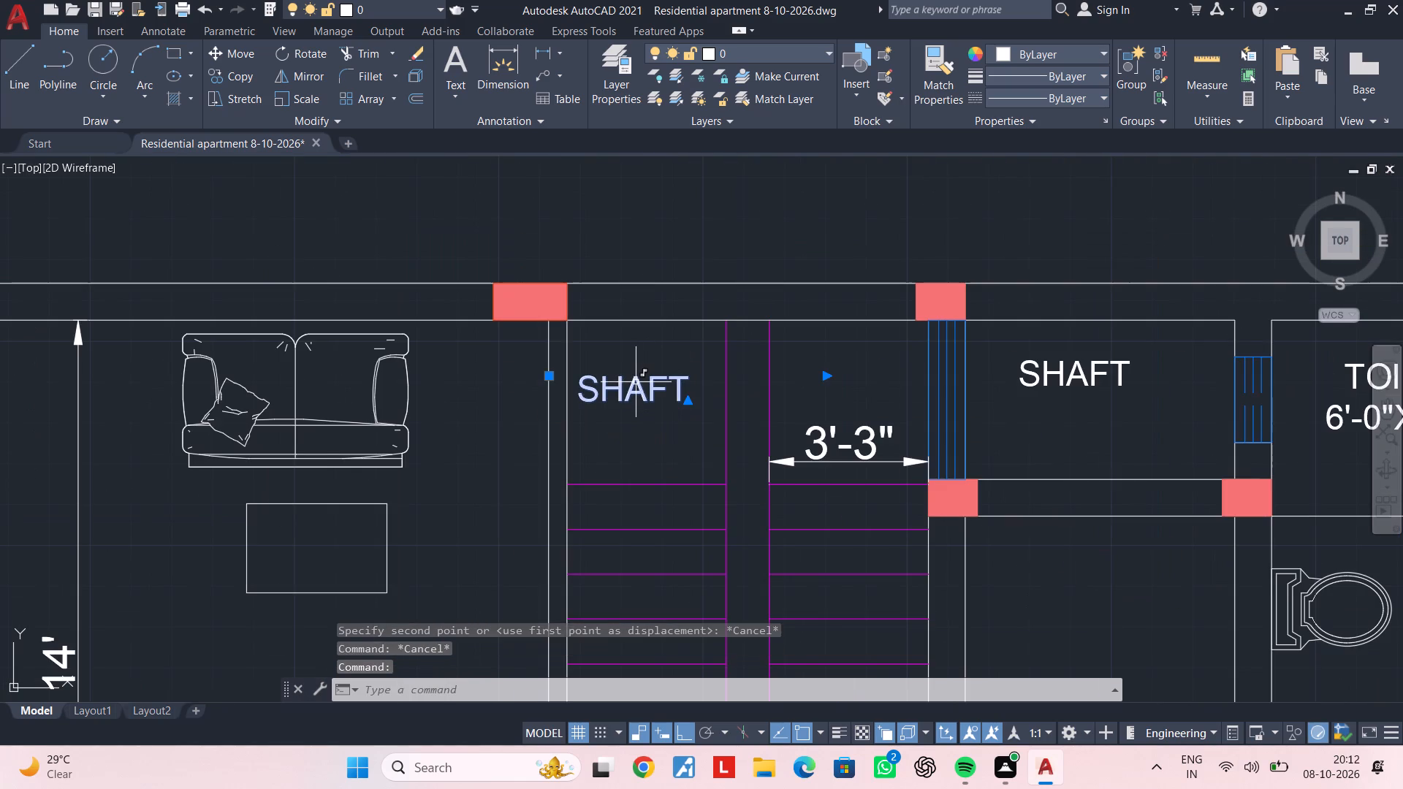
type("M")
key("space")
left_click(636, 382)
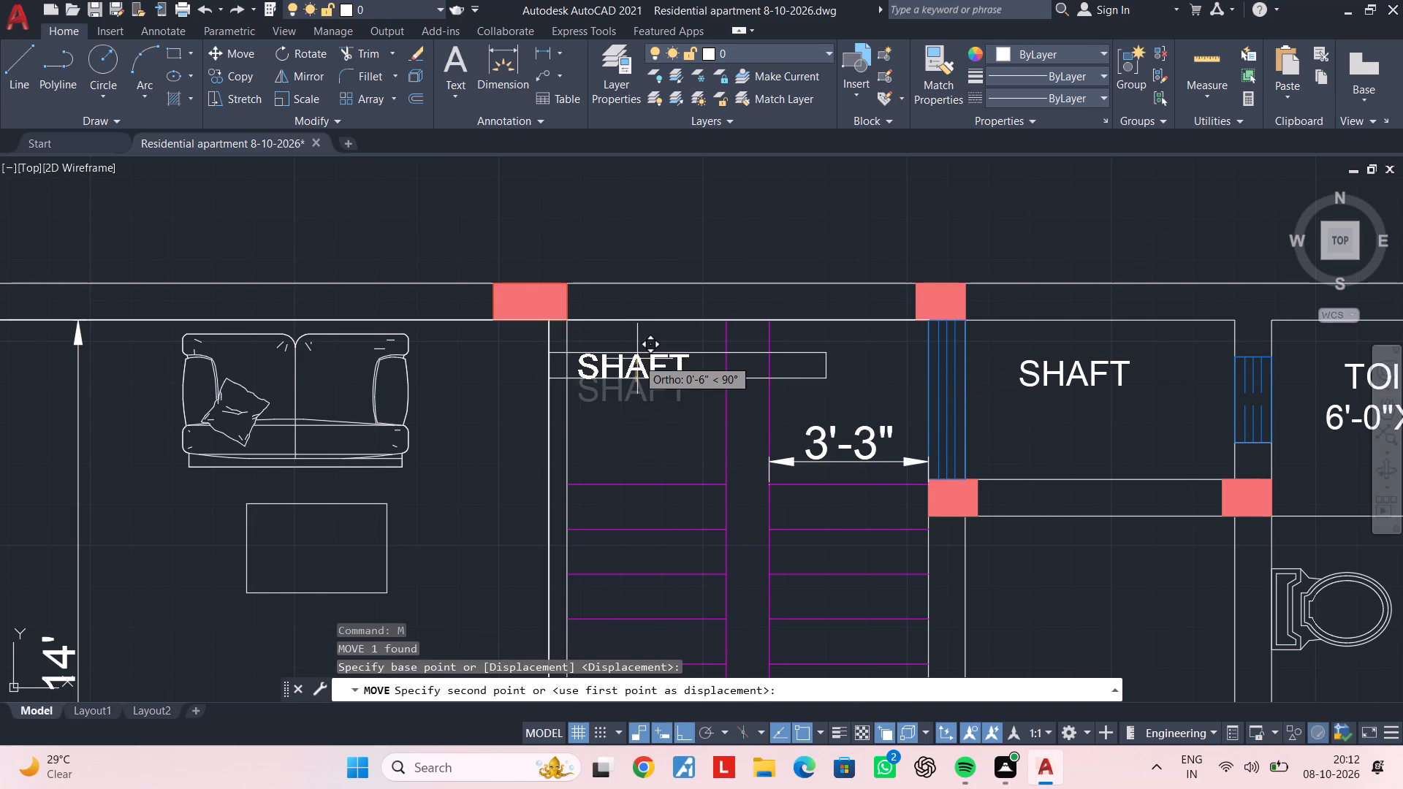
left_click(637, 357)
key("Escape")
key("Escape")
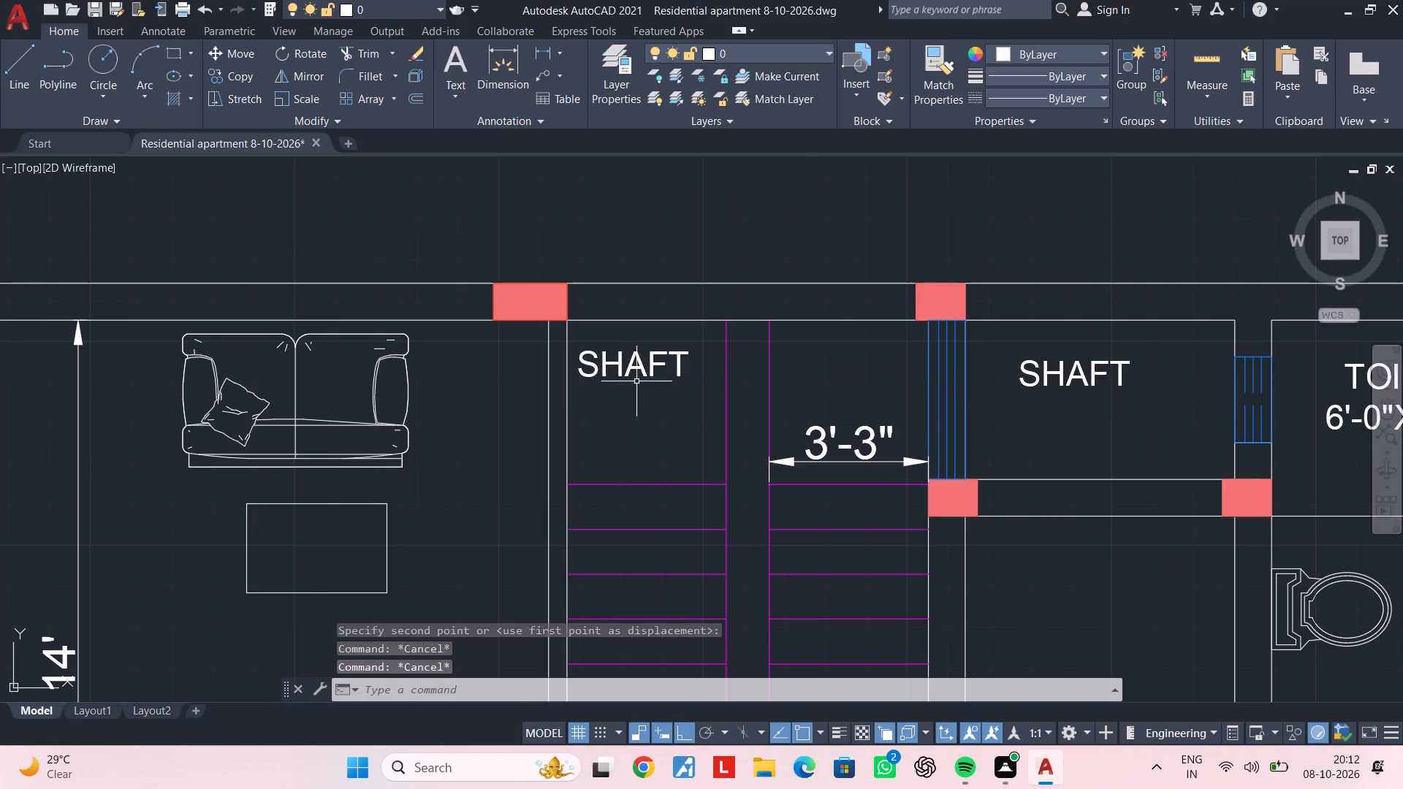
Replace the copied SHAFT label's text at the western flight with the stair width W= 3'-3".
double_click(637, 370)
scroll(645, 367, "up", 1)
left_click_drag(753, 357, 536, 371)
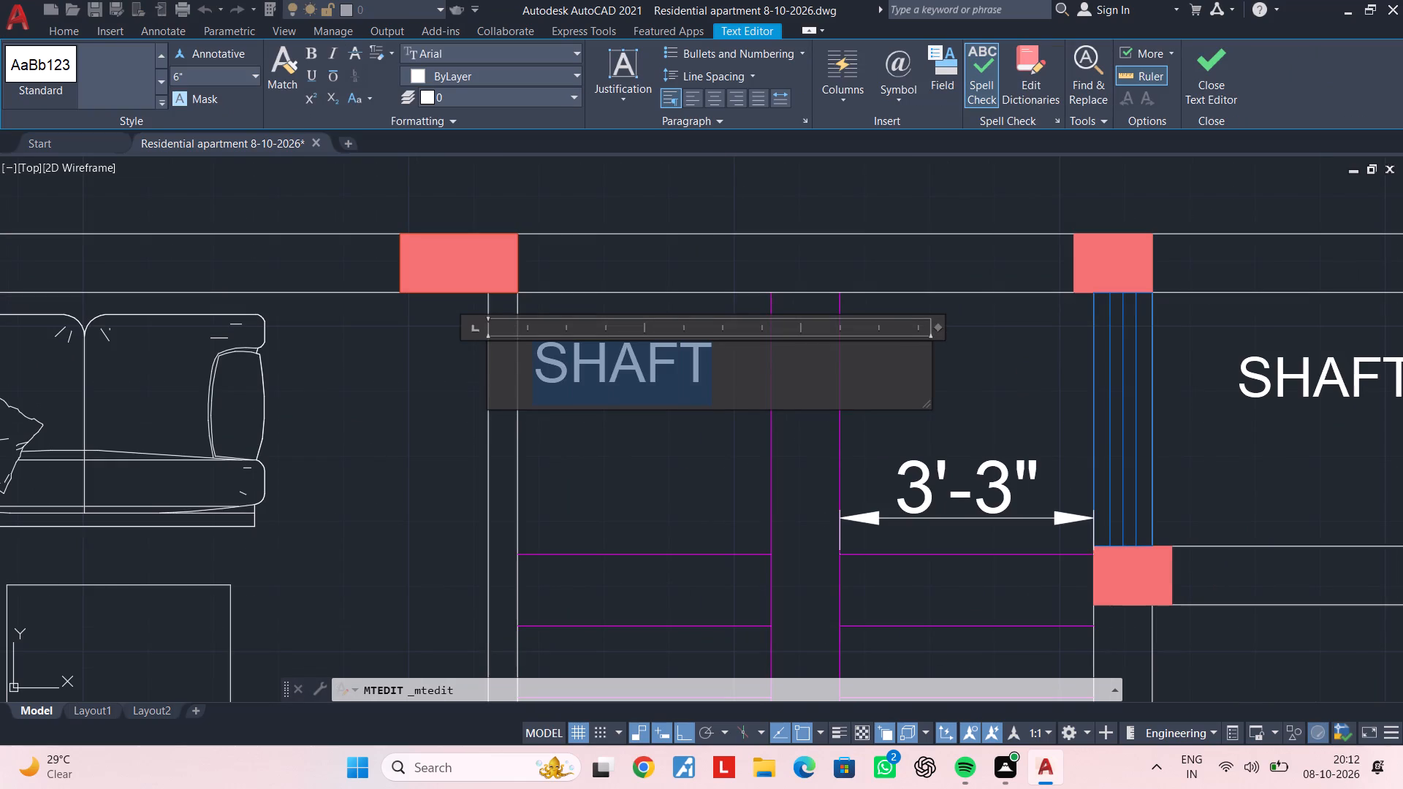
key("BackSpace")
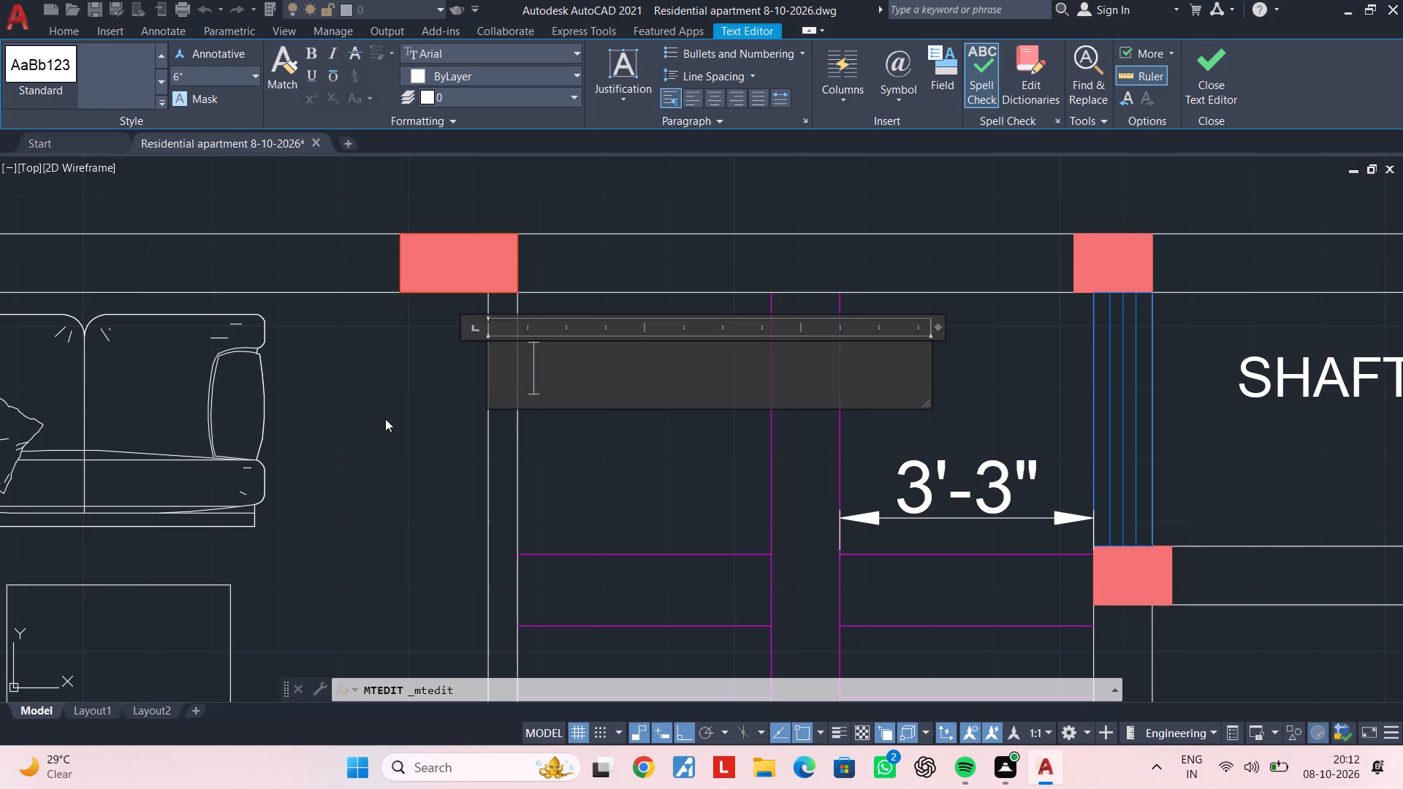
key("w")
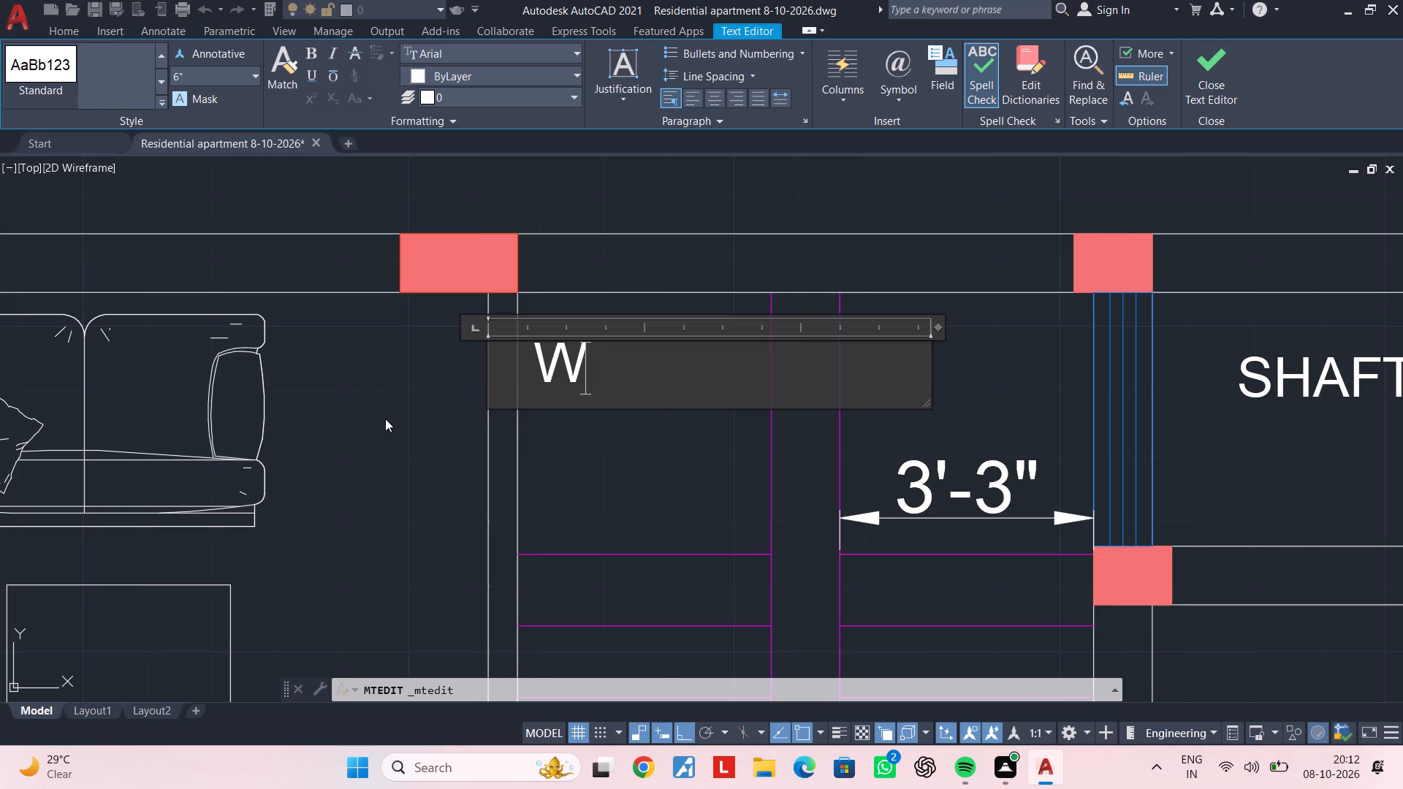
key("equal")
key("space")
key("3")
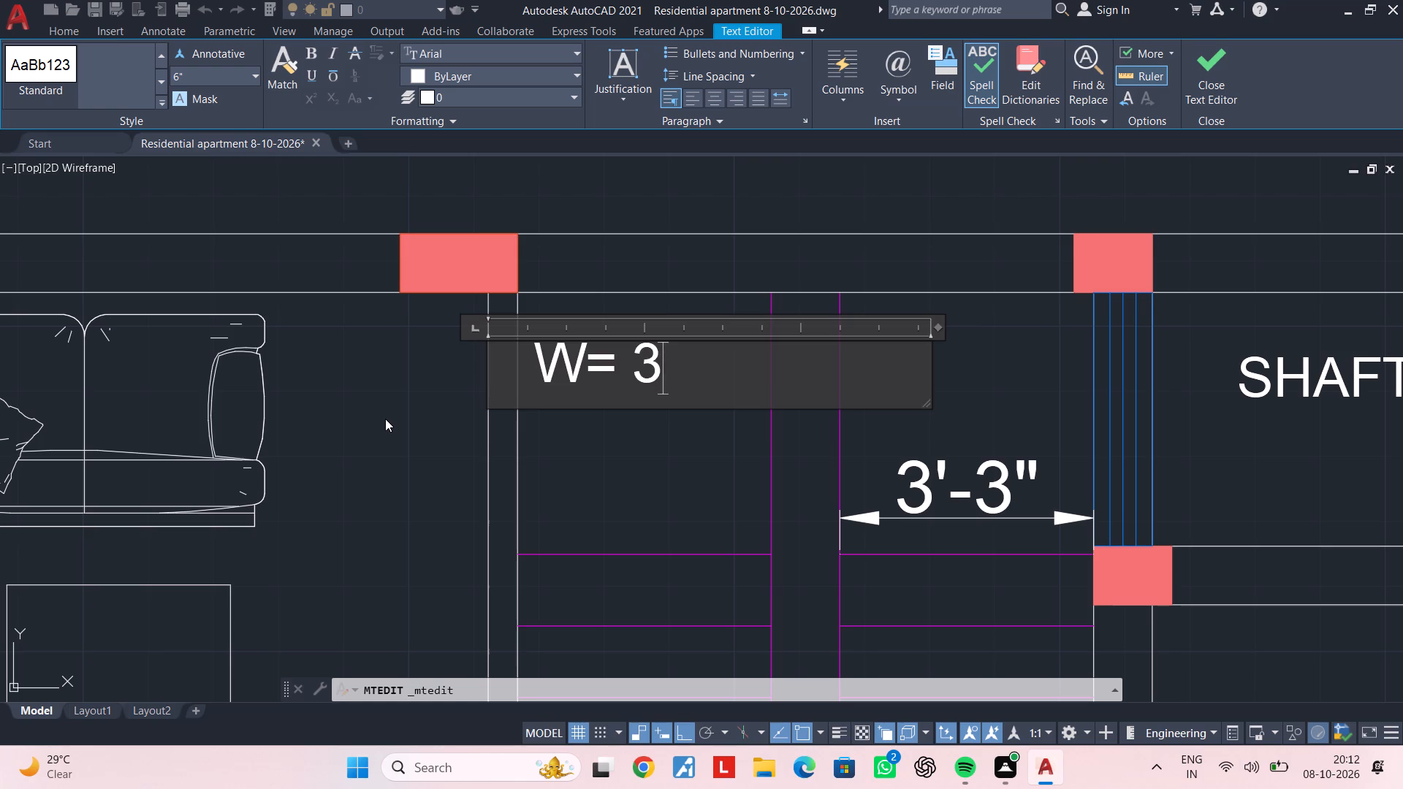
key("apostrophe")
type("-3\"")
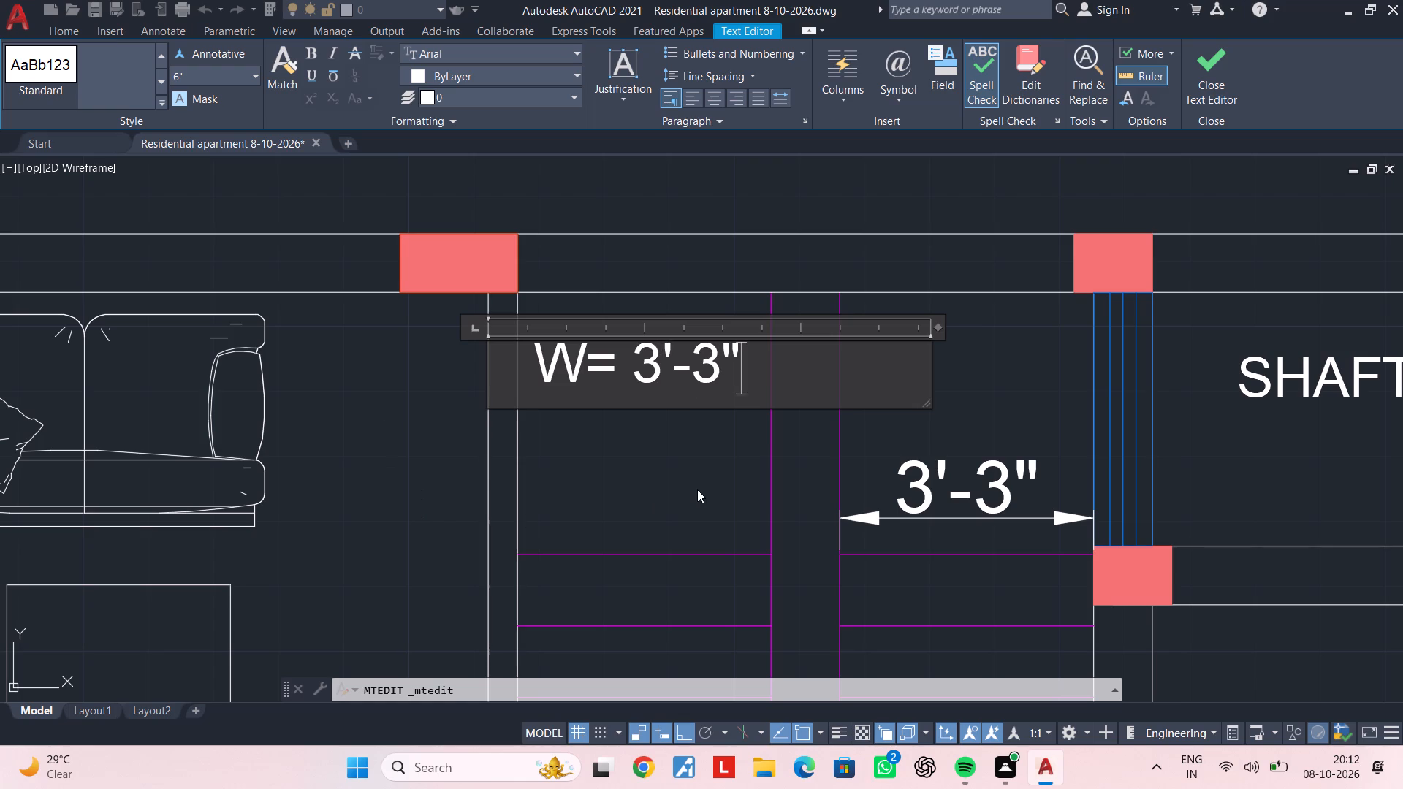
Add an indented second line to the stair note giving the tread as T=10.5".
key("Return")
key("space")
key("space")
key("space")
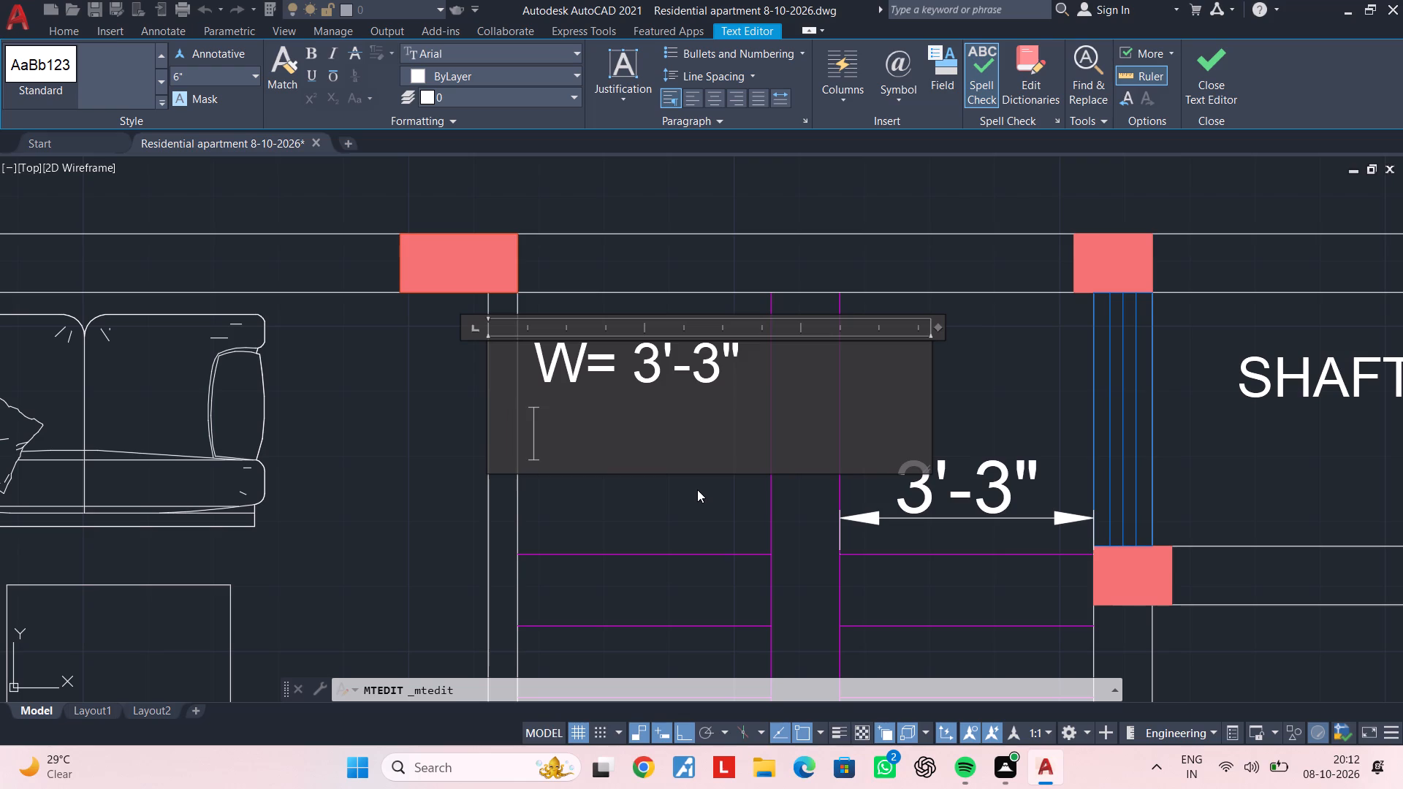
key("space")
key("t")
key("equal")
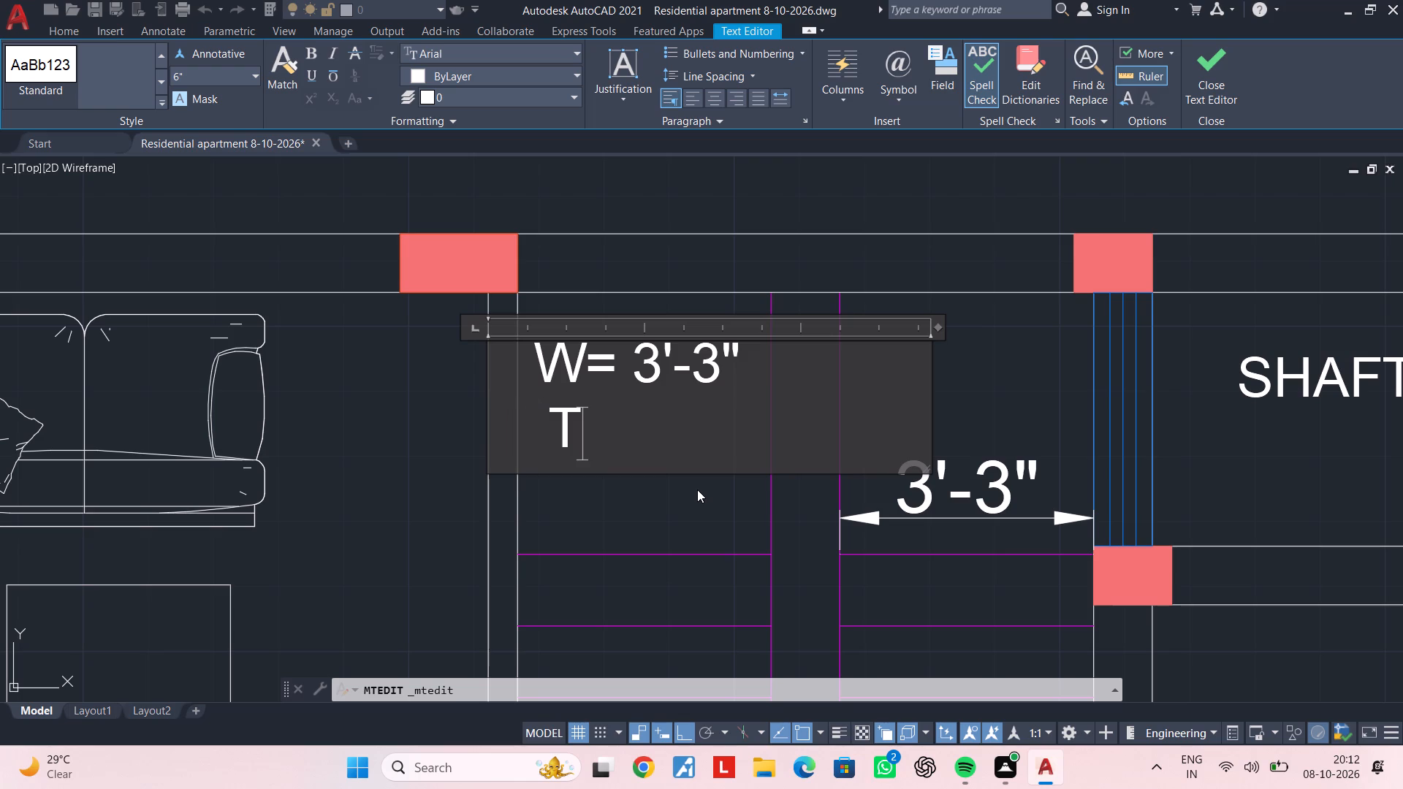
type("10.5\"")
Add an indented third line R=6.5" to the stair note for the riser and finish editing the text.
key("Return")
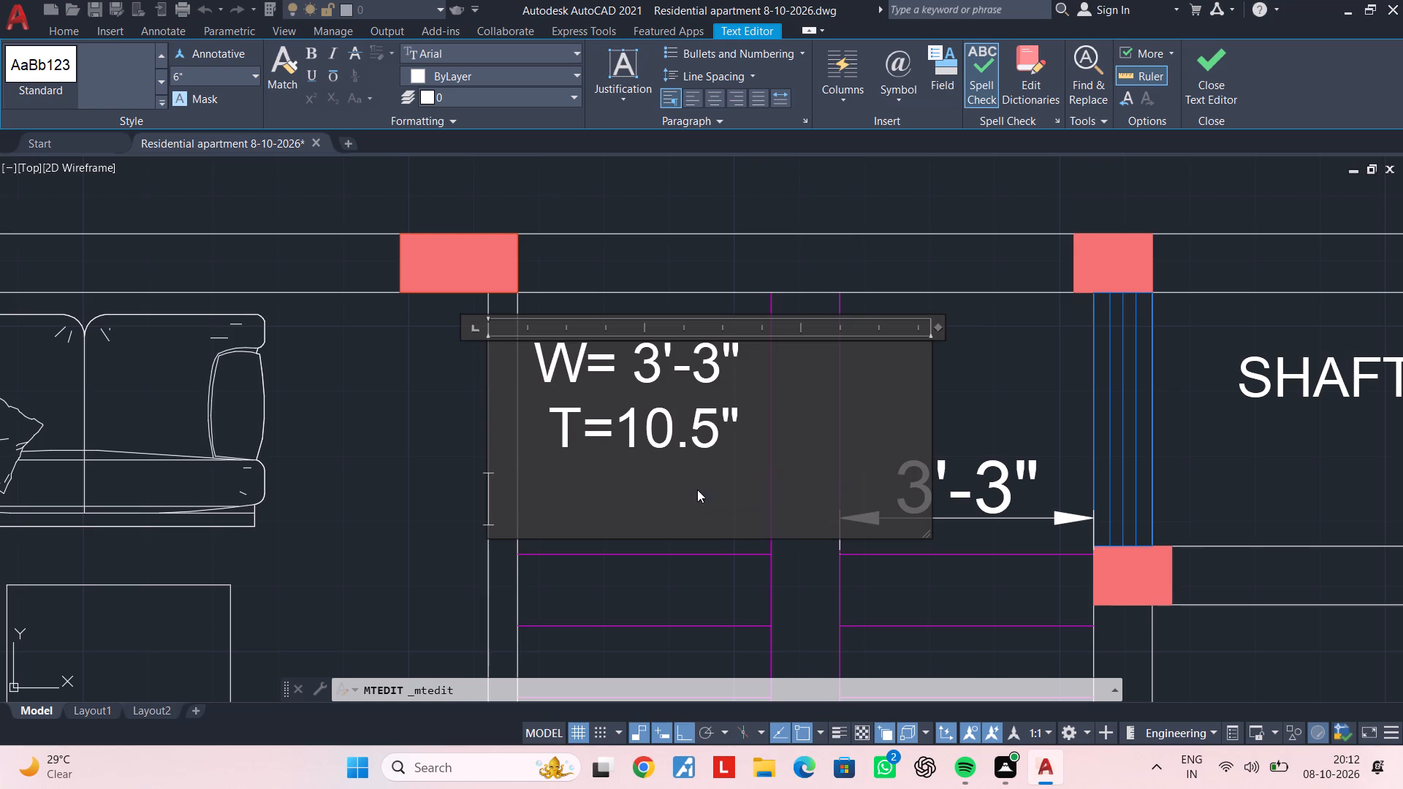
key("space")
key("space")
key("space")
key("space")
key("r")
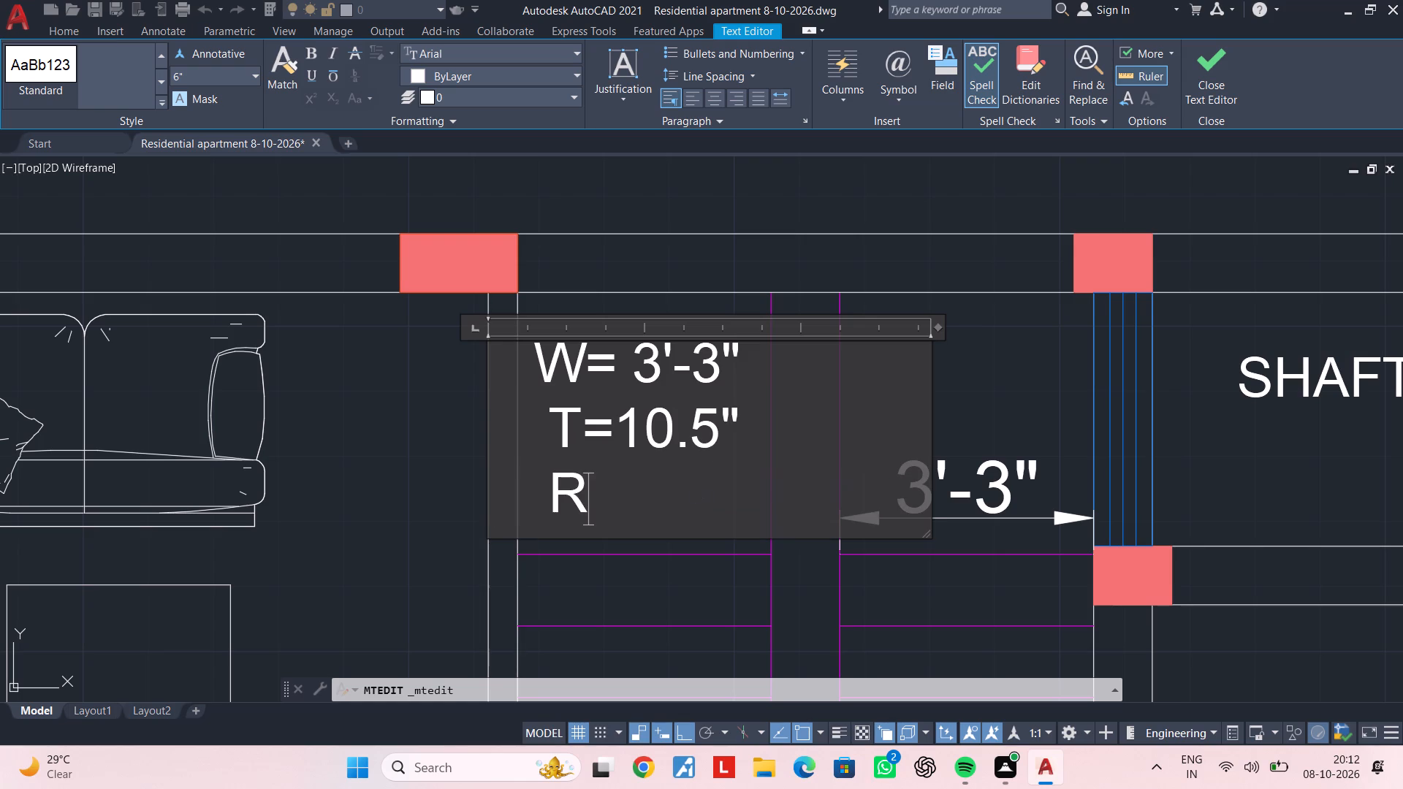
key("equal")
type("6.8")
key("BackSpace")
type("5\"")
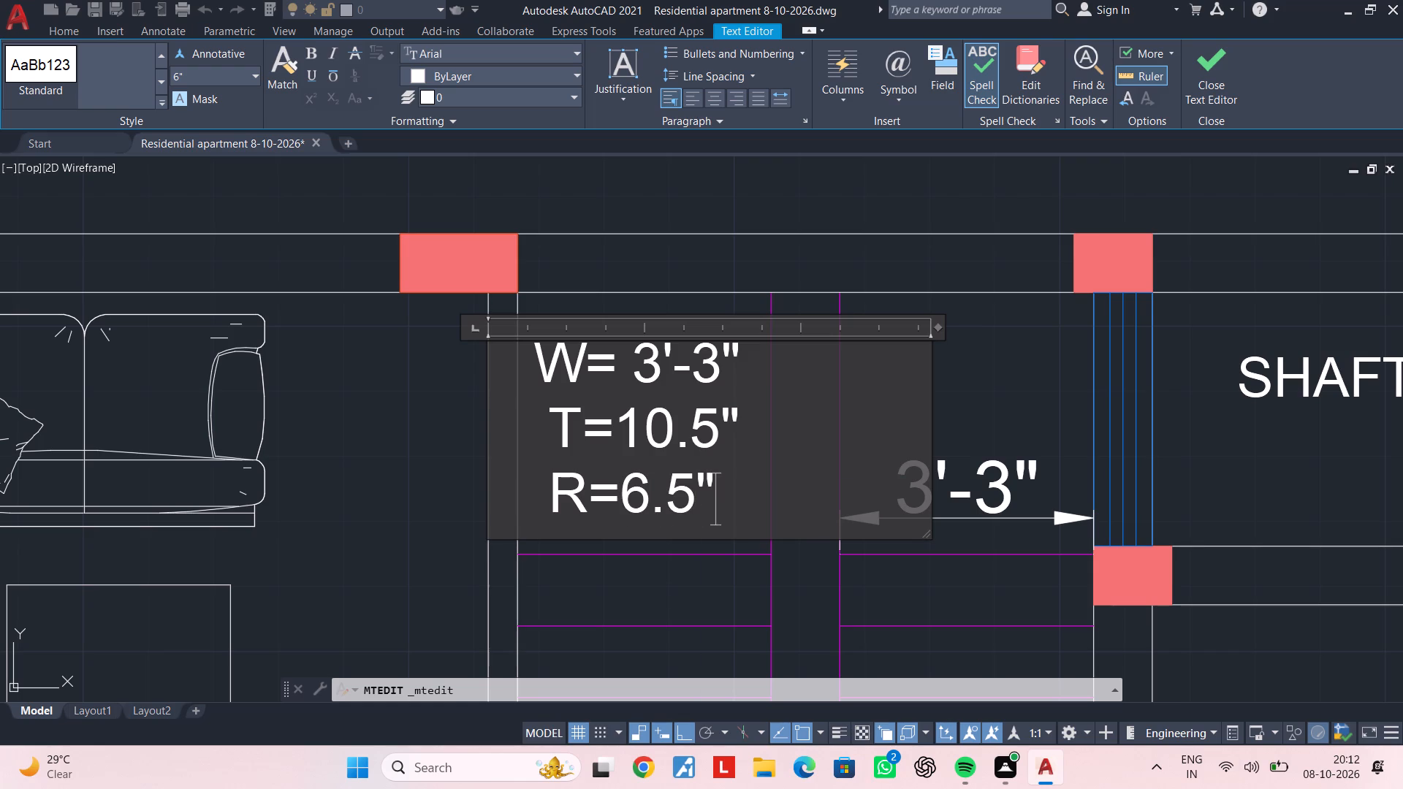
left_click(1001, 390)
scroll(978, 432, "down", 2)
middle_click_drag(929, 431, 841, 406)
key("Escape")
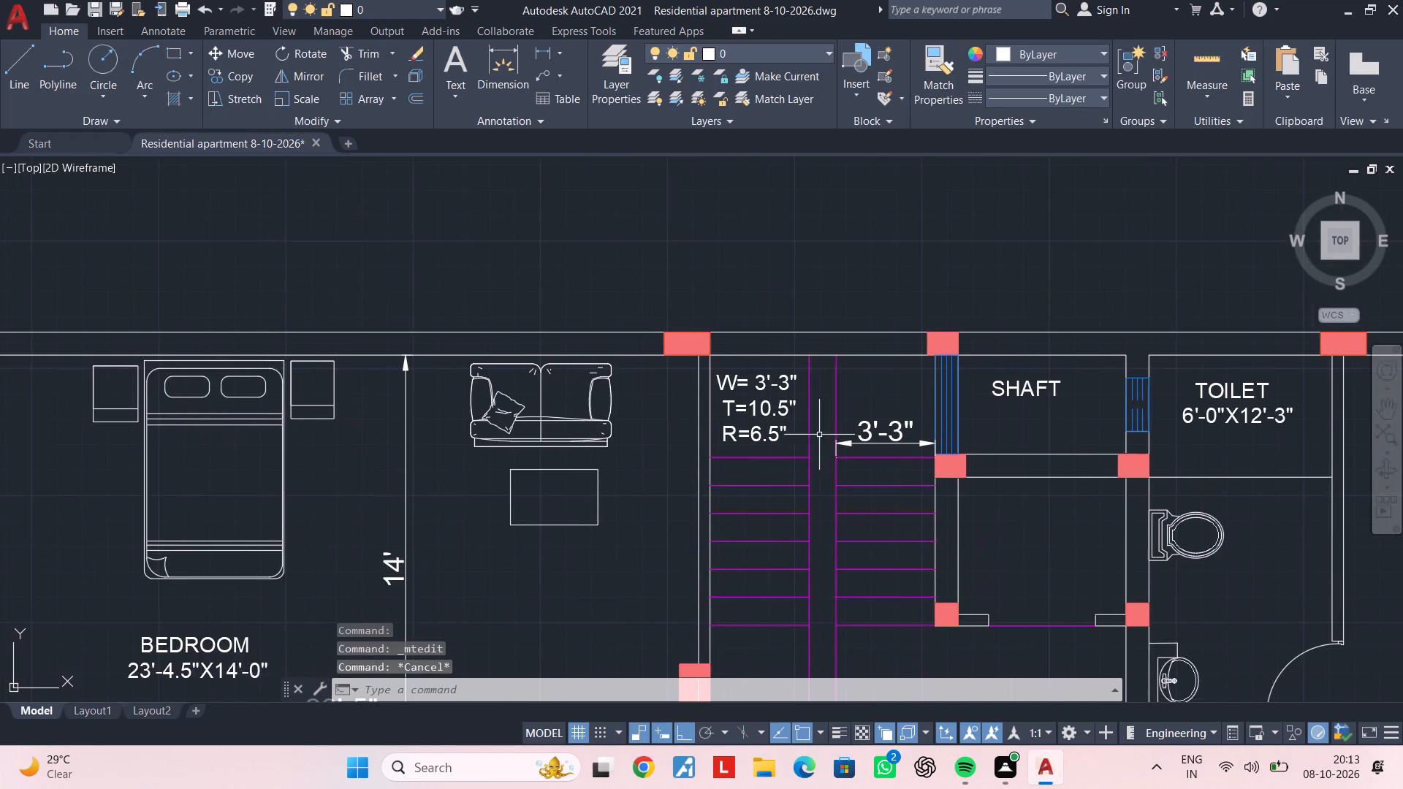
Draw an L-shaped direction line from a western-flight tread's midpoint south onto the landing and east to below the eastern flight.
middle_click_drag(809, 471, 791, 365)
key("Escape")
key("Escape")
key("Escape")
key("Escape")
key("Escape")
key("Escape")
key("Escape")
key("Escape")
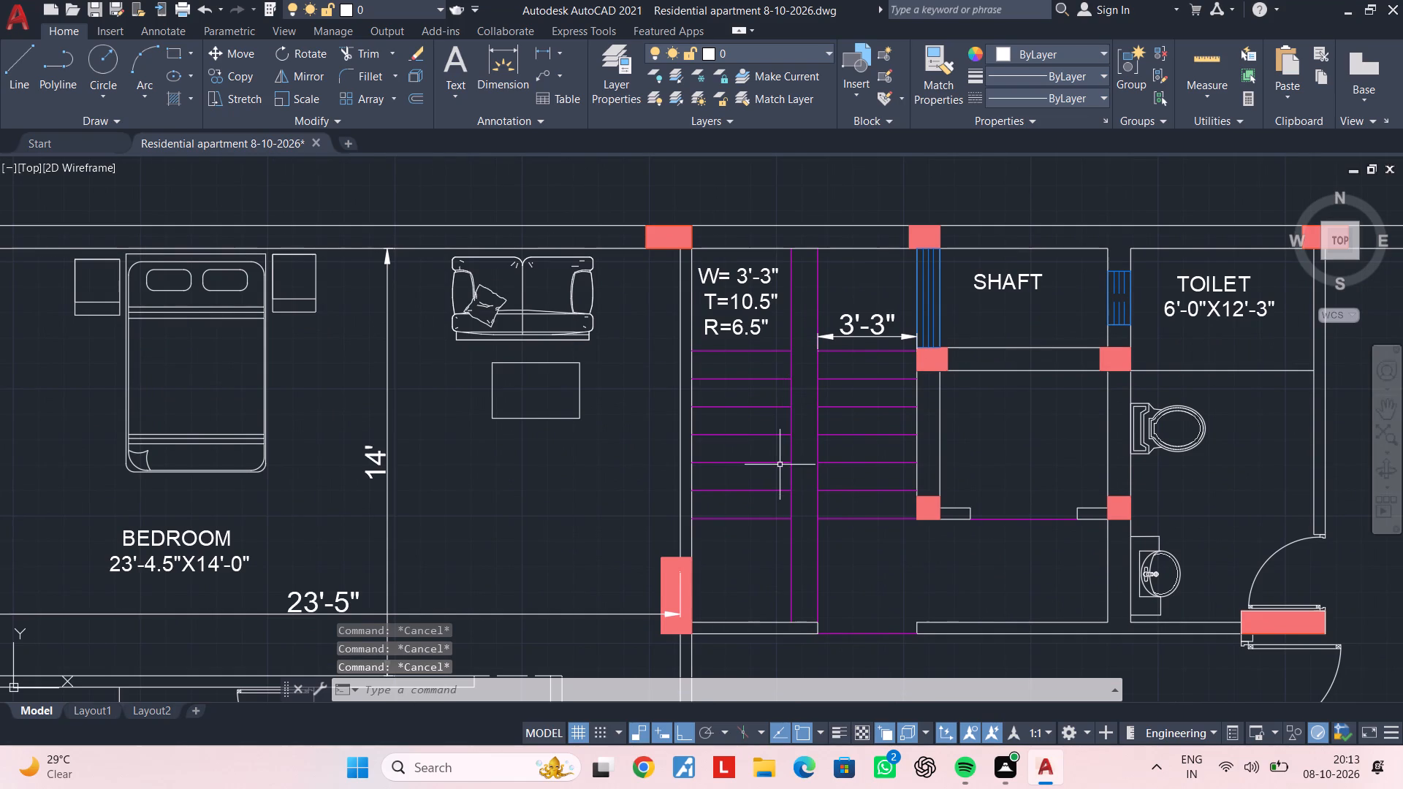
middle_click_drag(780, 465, 779, 372)
key("Escape")
key("Escape")
middle_click_drag(749, 417, 749, 397)
key("Escape")
key("Escape")
type("L")
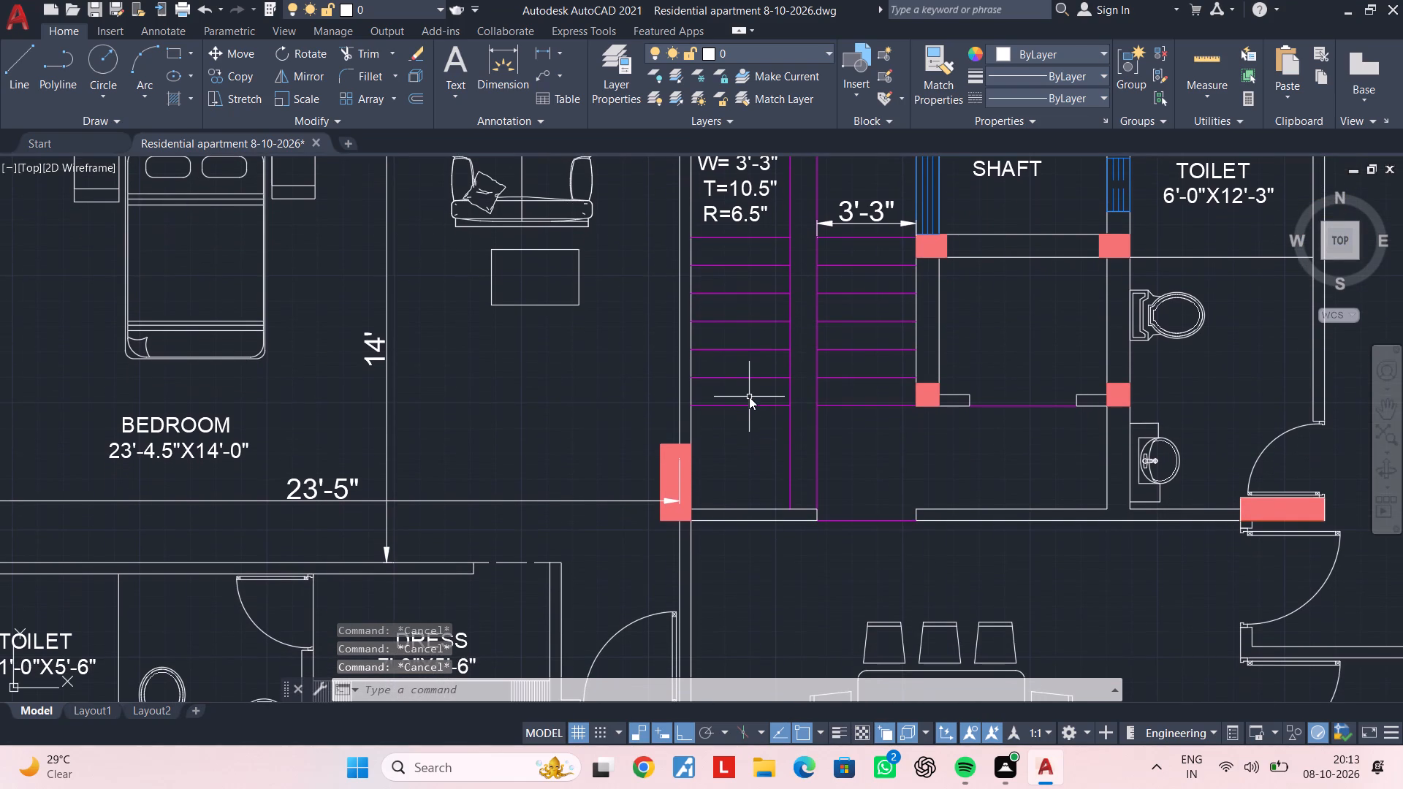
key("space")
left_click(742, 324)
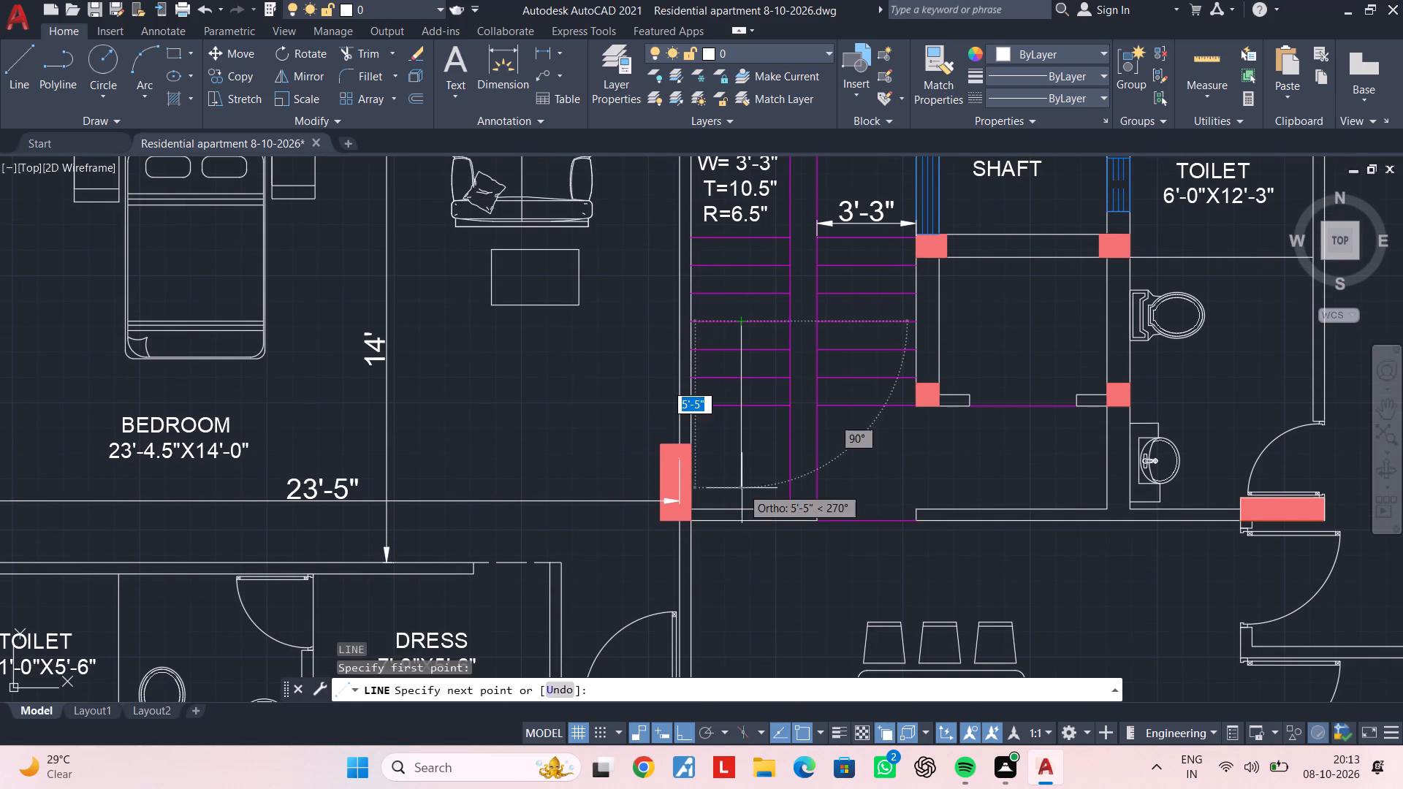
left_click(745, 468)
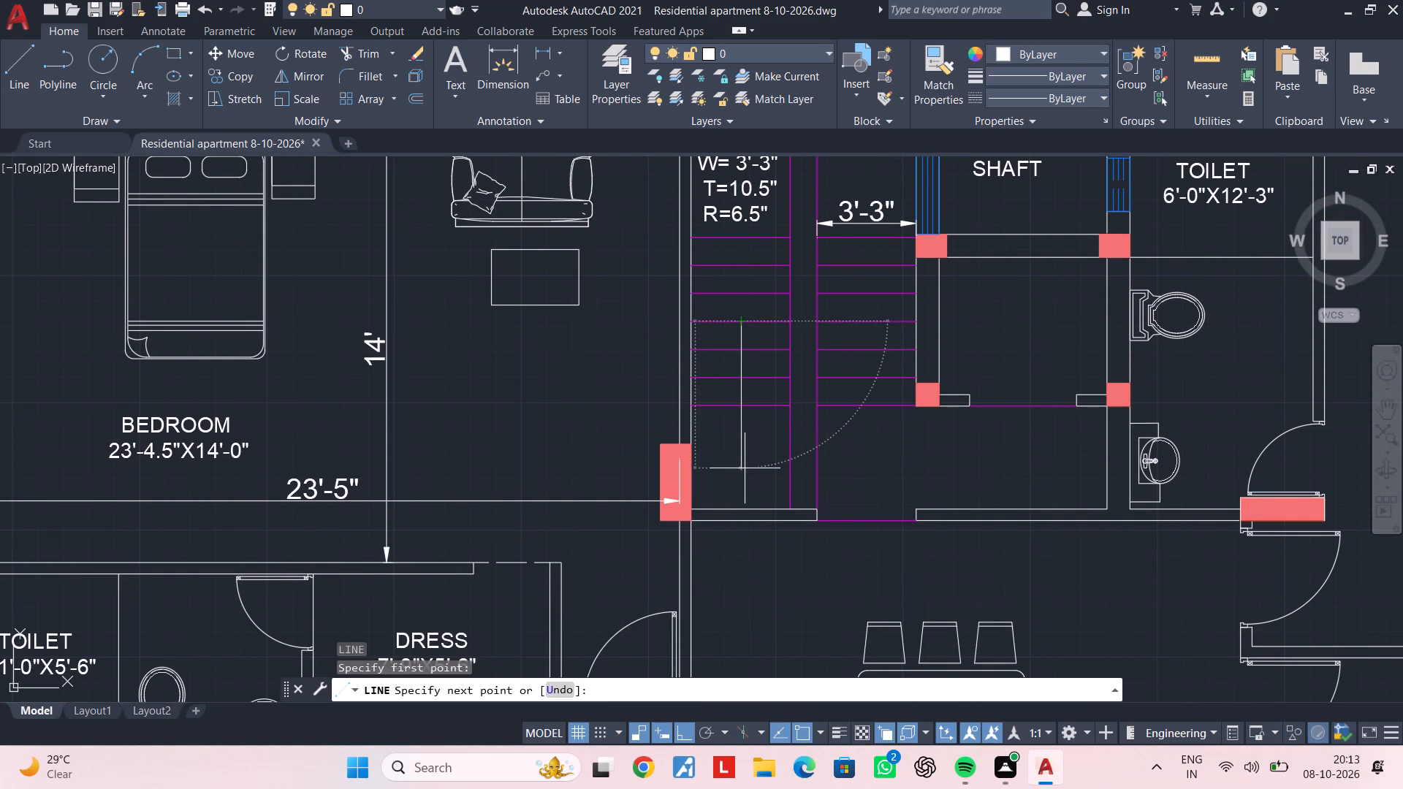
scroll(809, 468, "up", 2)
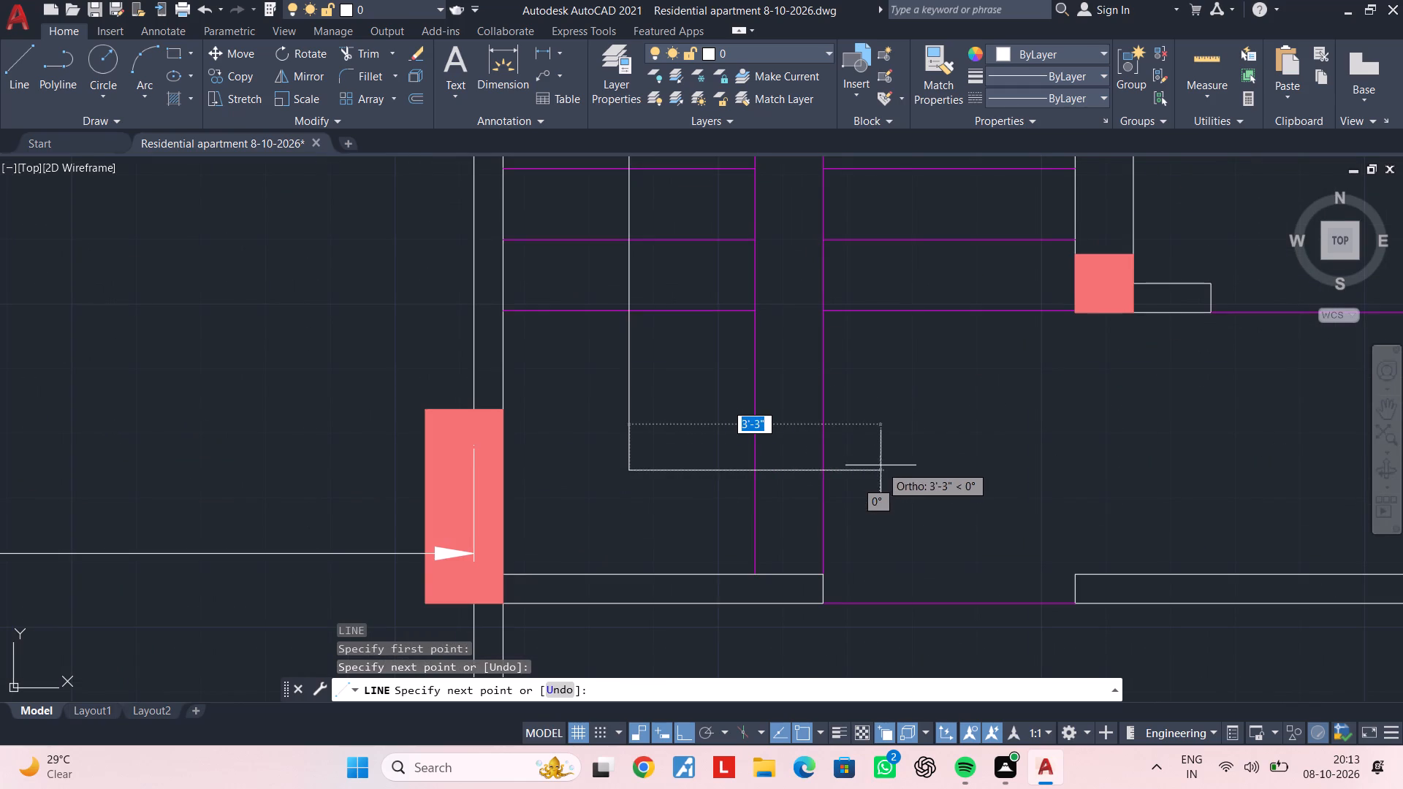
left_click(902, 465)
key("Escape")
key("Escape")
key("Escape")
key("Escape")
key("Escape")
key("Escape")
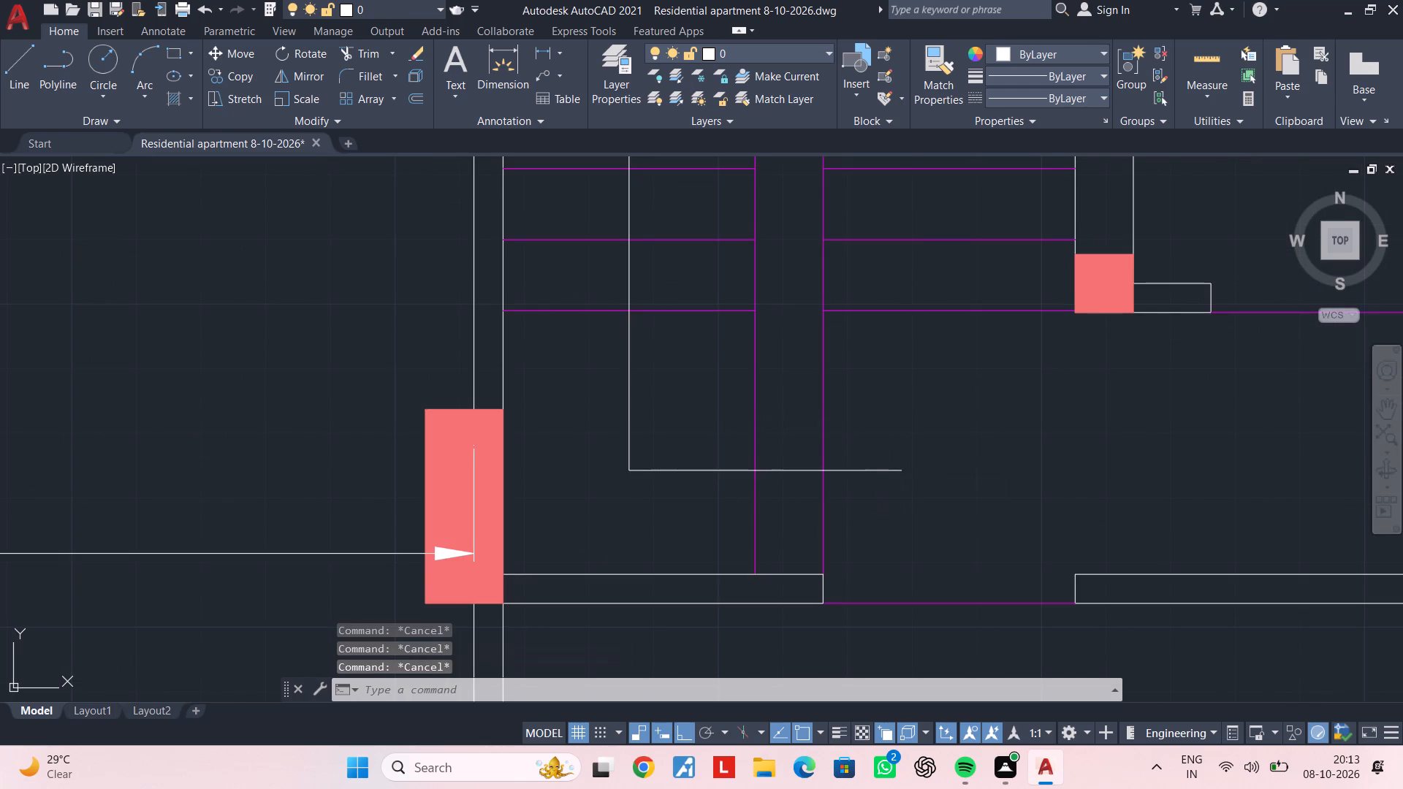
key("Escape")
key("Escape")
key("Escape")
key("Escape")
key("Escape")
Draw a straight vertical line from the matching eastern-flight tread's midpoint south to just past the flight's last tread.
middle_click_drag(956, 445, 870, 485)
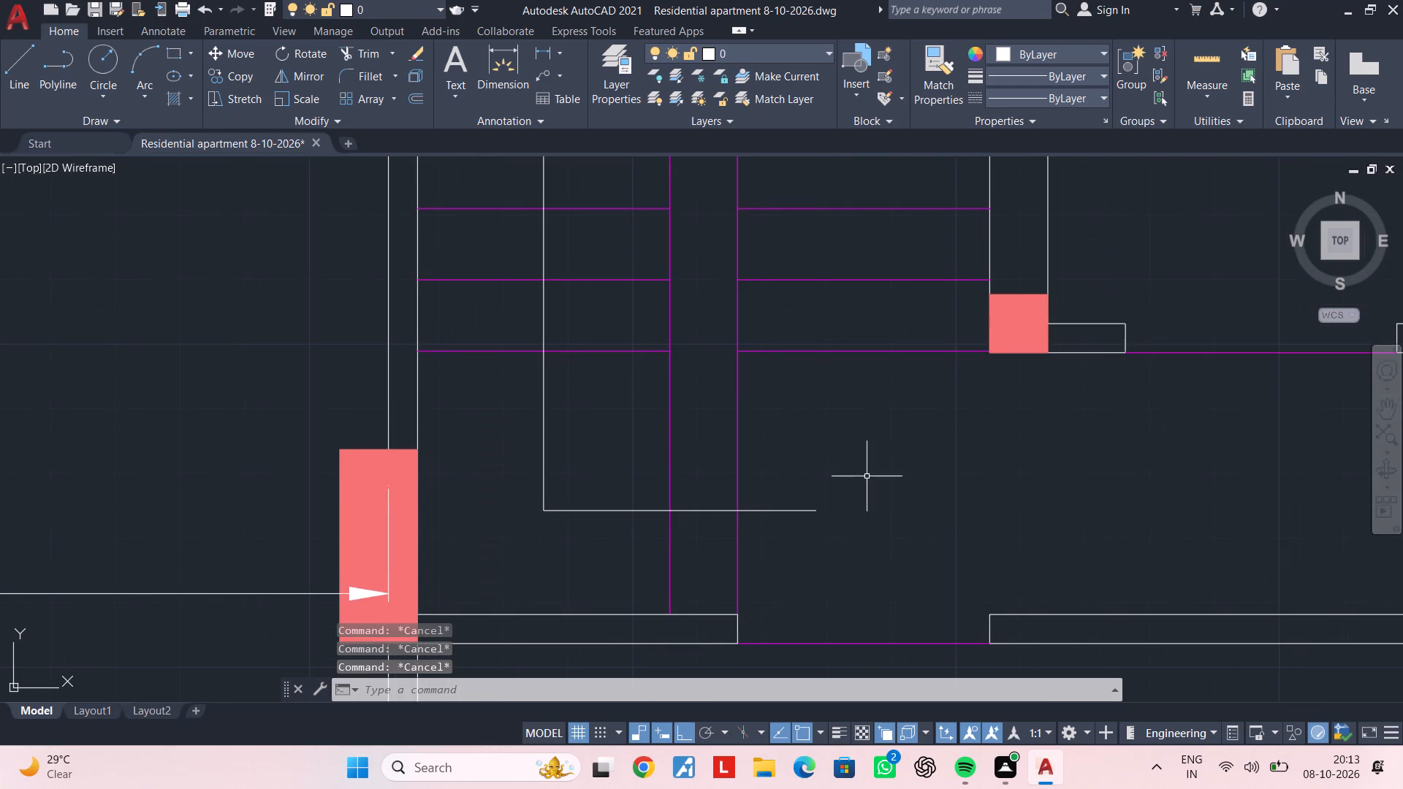
key("space")
middle_click_drag(885, 424, 854, 587)
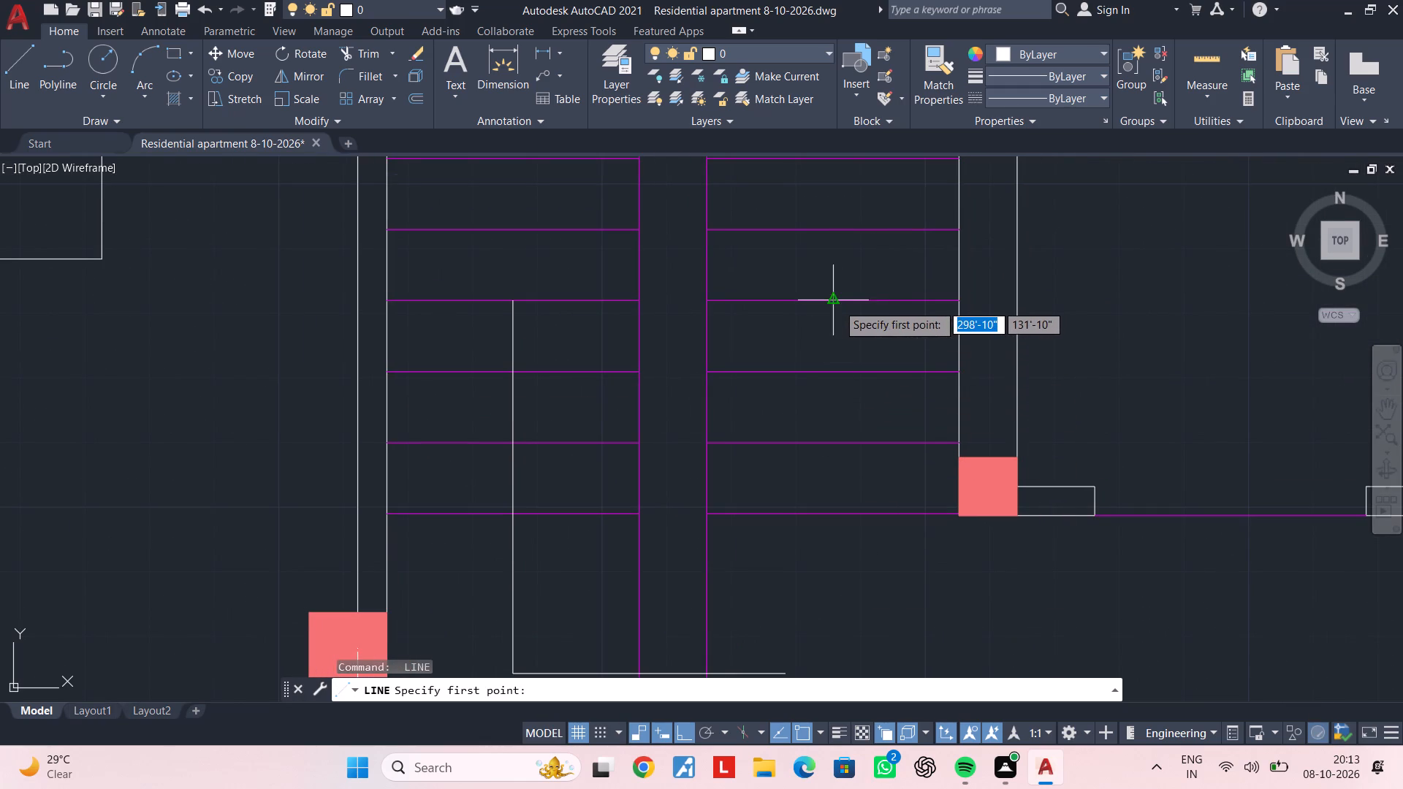
left_click(837, 304)
middle_click_drag(842, 530, 834, 430)
left_click(827, 446)
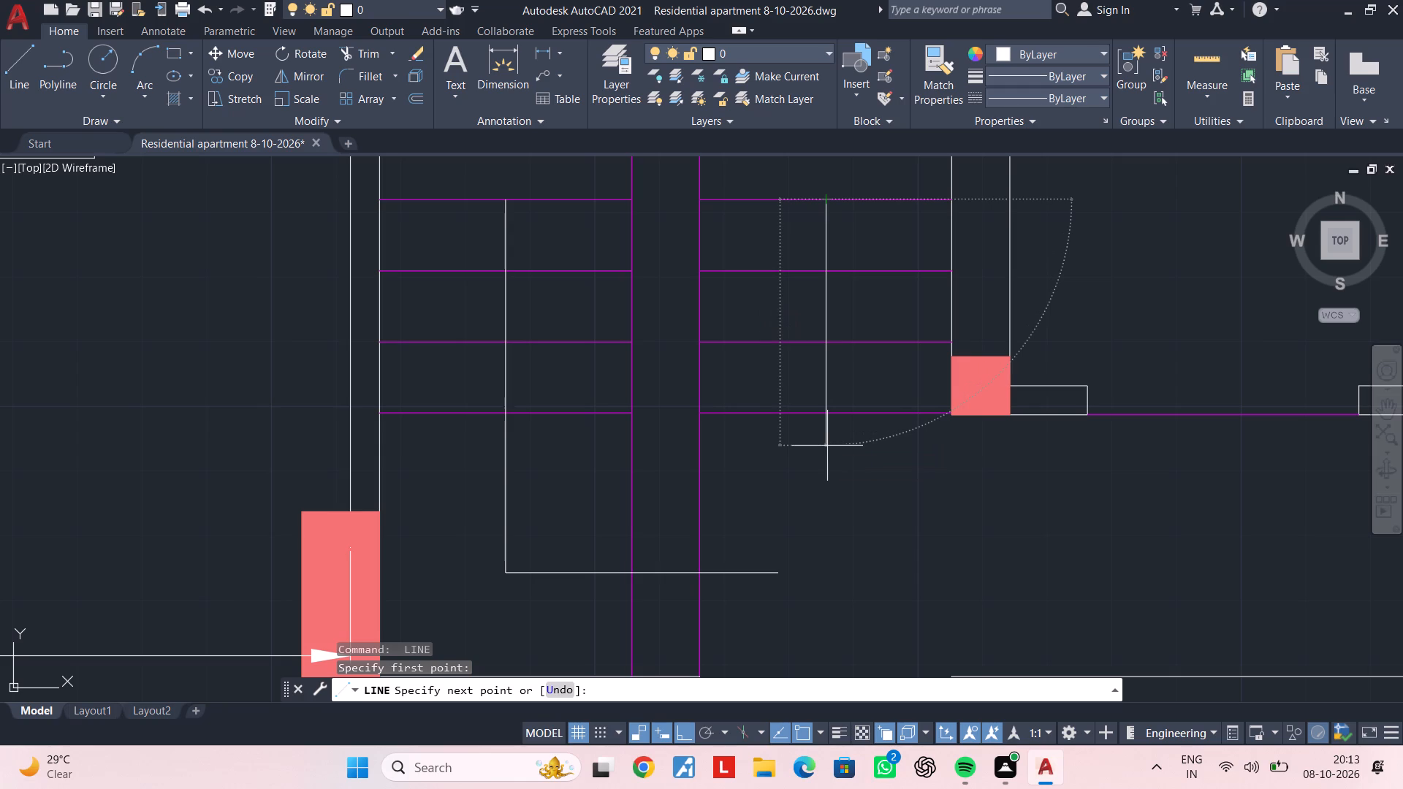
key("Escape")
key("Escape")
key("Escape")
key("Escape")
With Ortho off, draw a diagonal arrowhead stroke about 10 inches long, southwest from the north end of the western flight's direction line.
middle_click_drag(623, 455, 980, 610)
middle_click_drag(884, 413, 753, 436)
scroll(735, 370, "up", 1)
middle_click_drag(732, 405, 684, 409)
key("Escape")
key("Escape")
key("l")
key("space")
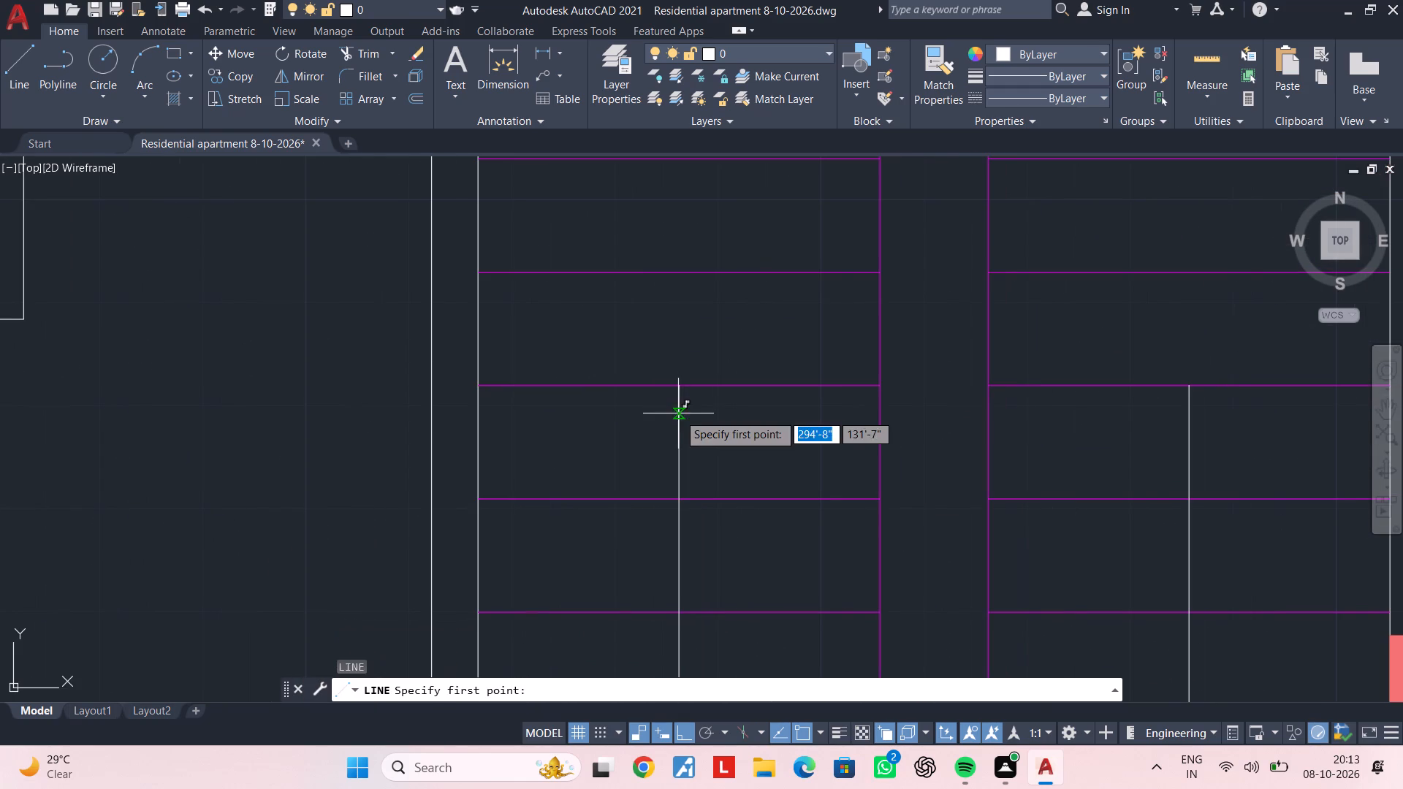
scroll(682, 384, "up", 2)
left_click(668, 383)
middle_click_drag(591, 515, 632, 403)
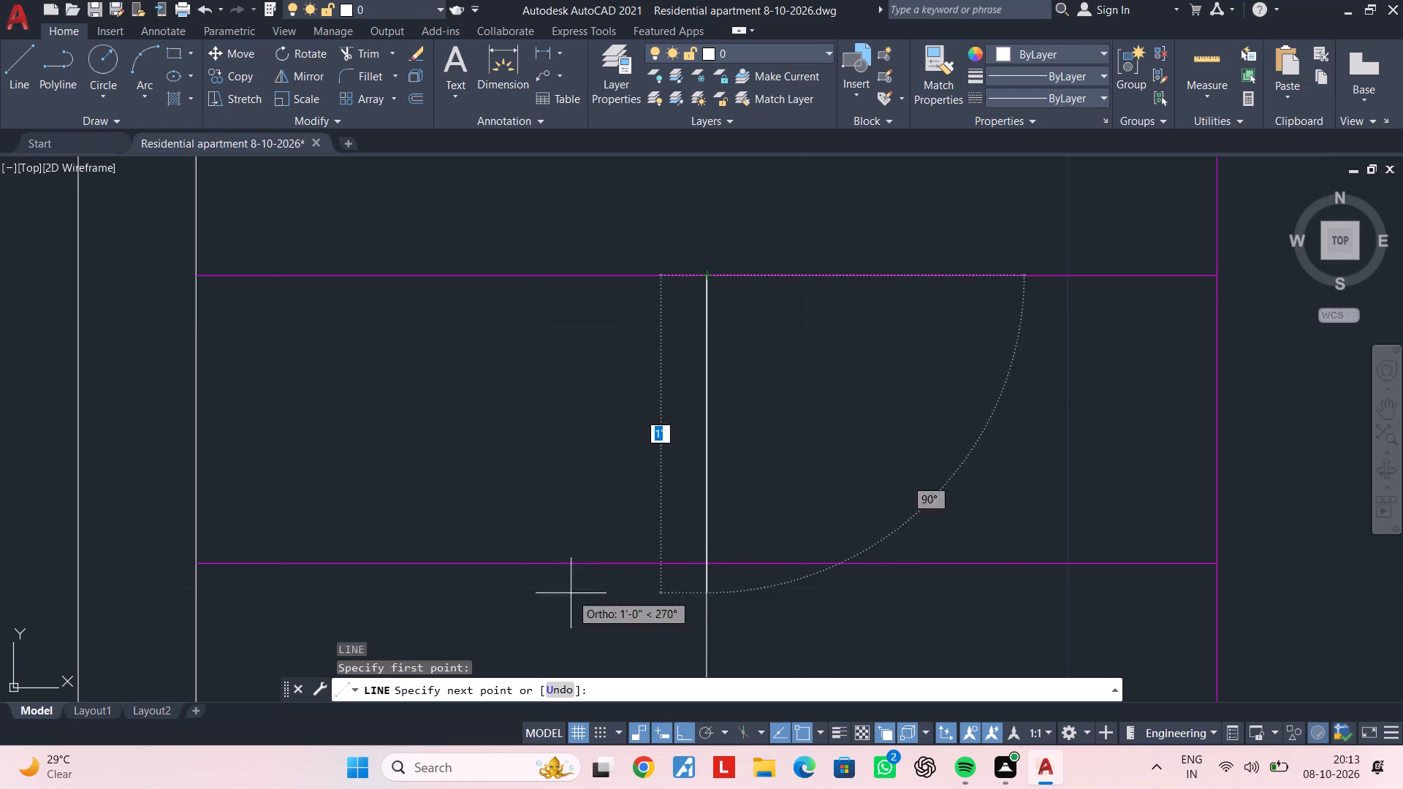
left_click(680, 724)
scroll(571, 522, "up", 1)
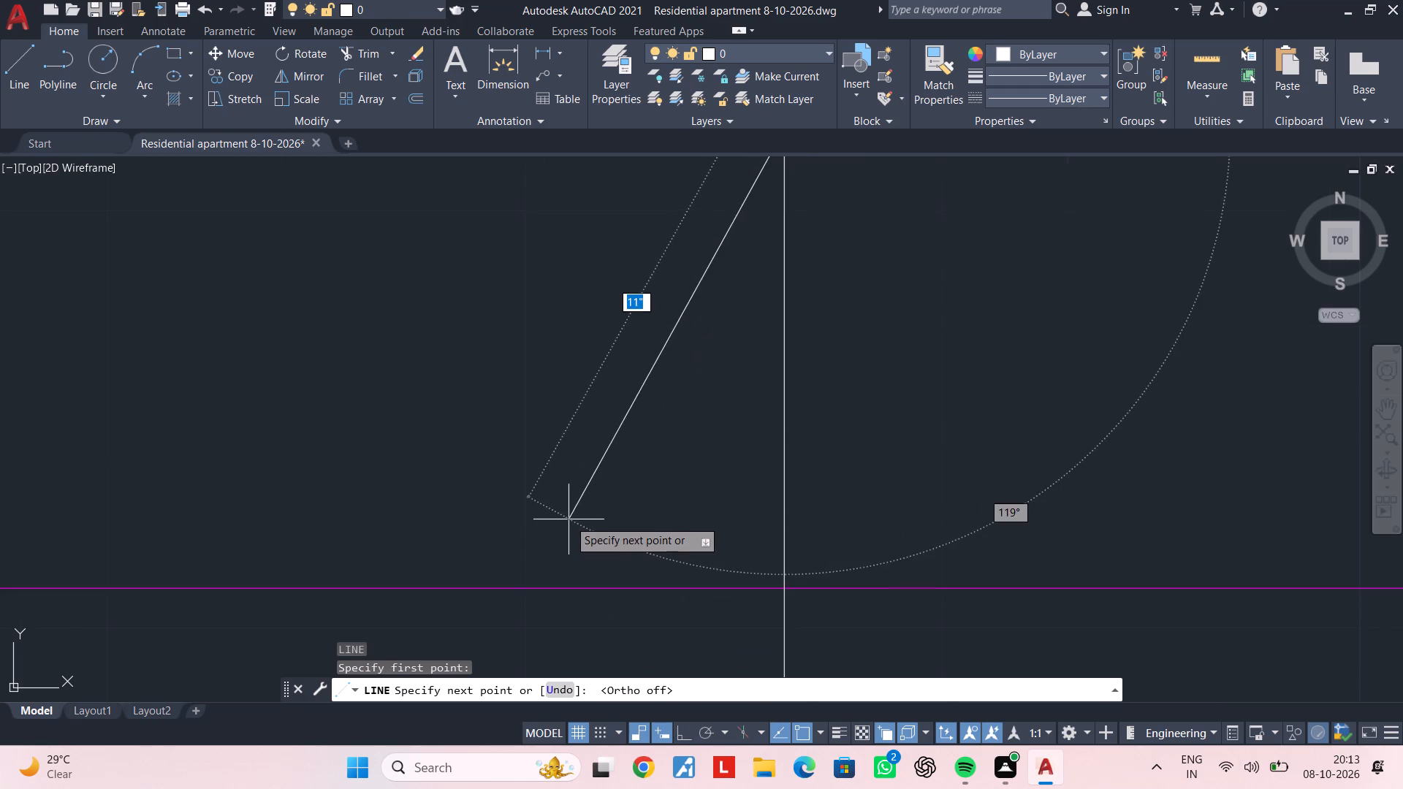
scroll(551, 503, "down", 1)
middle_click_drag(551, 503, 539, 527)
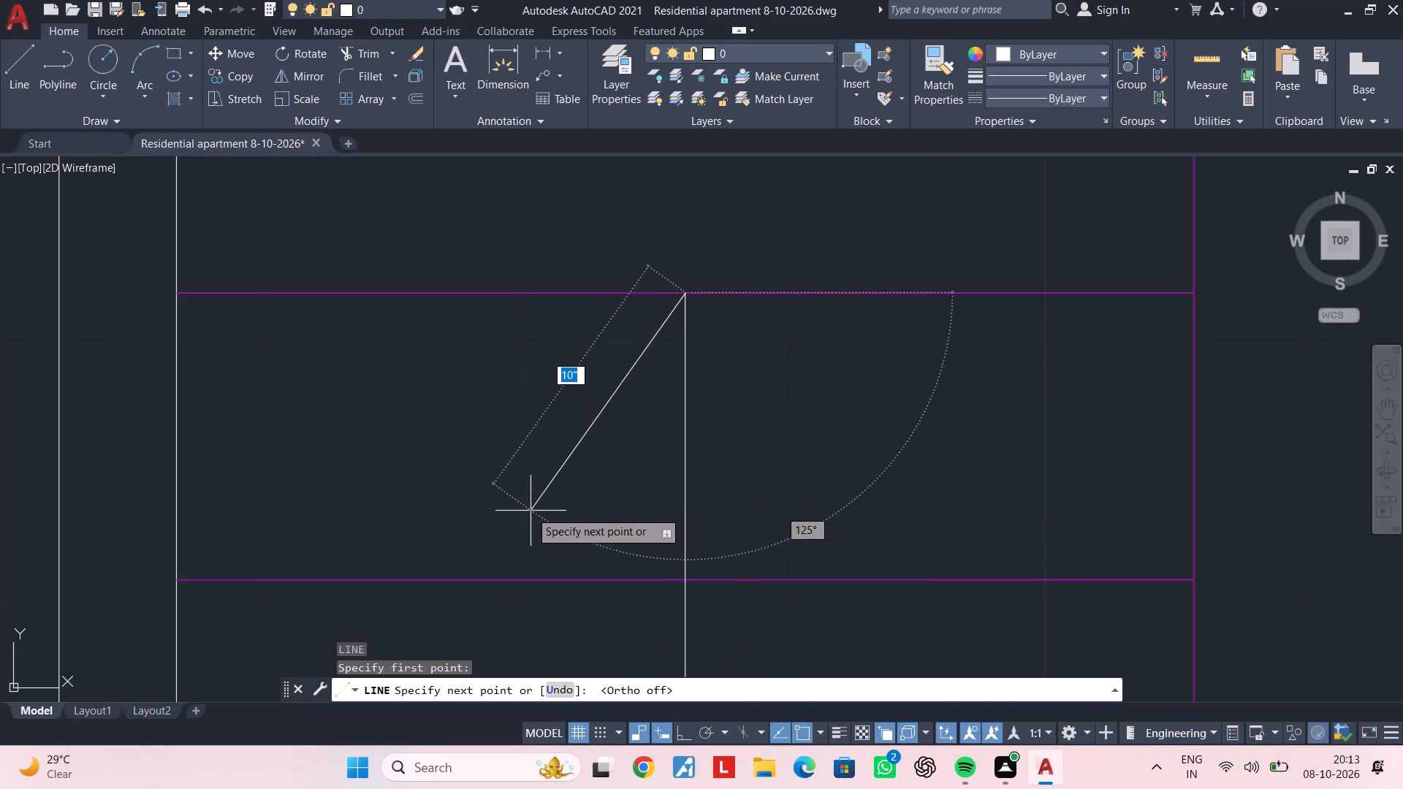
left_click(530, 529)
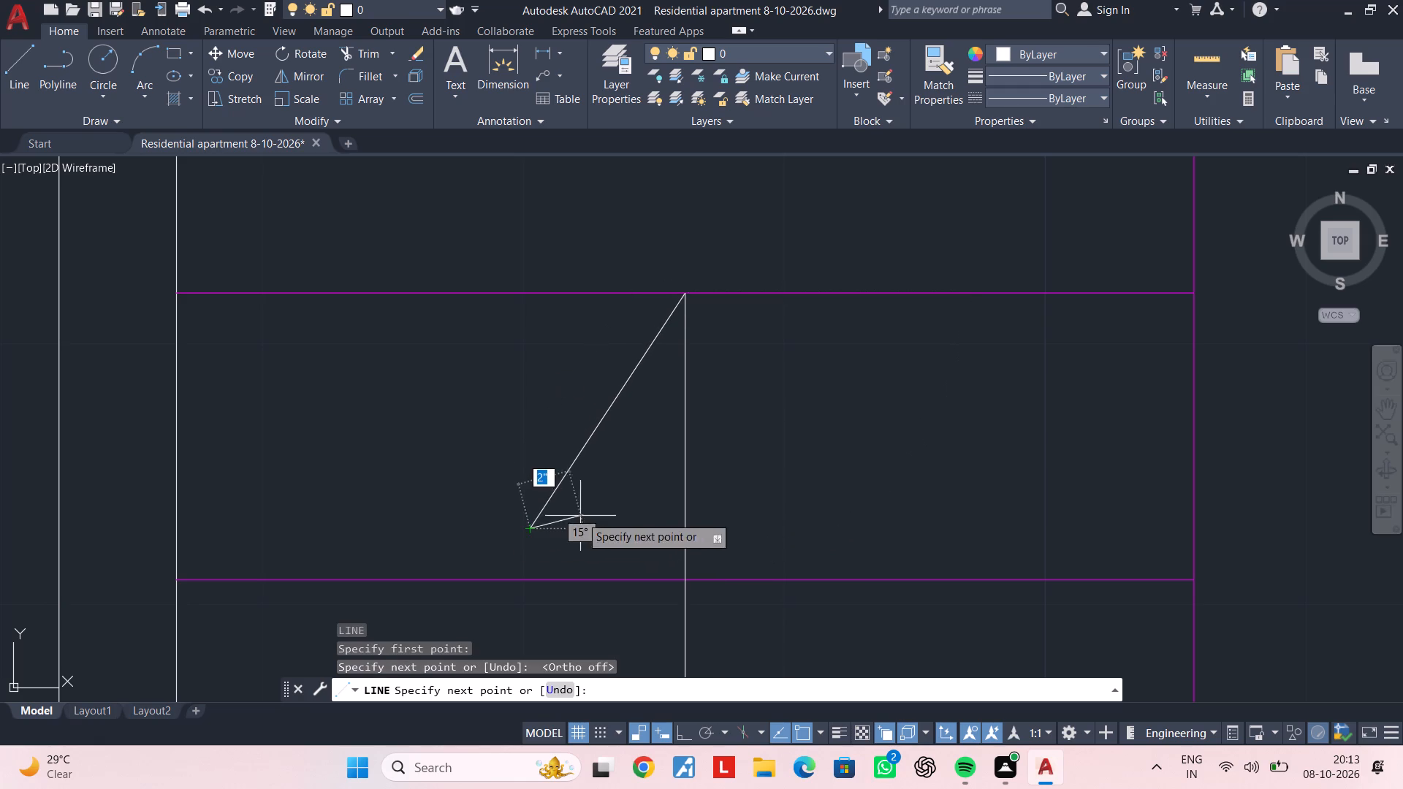
key("Escape")
key("Escape")
Mirror the diagonal arrowhead stroke across the western flight's direction line, keeping the original stroke.
left_click(612, 478)
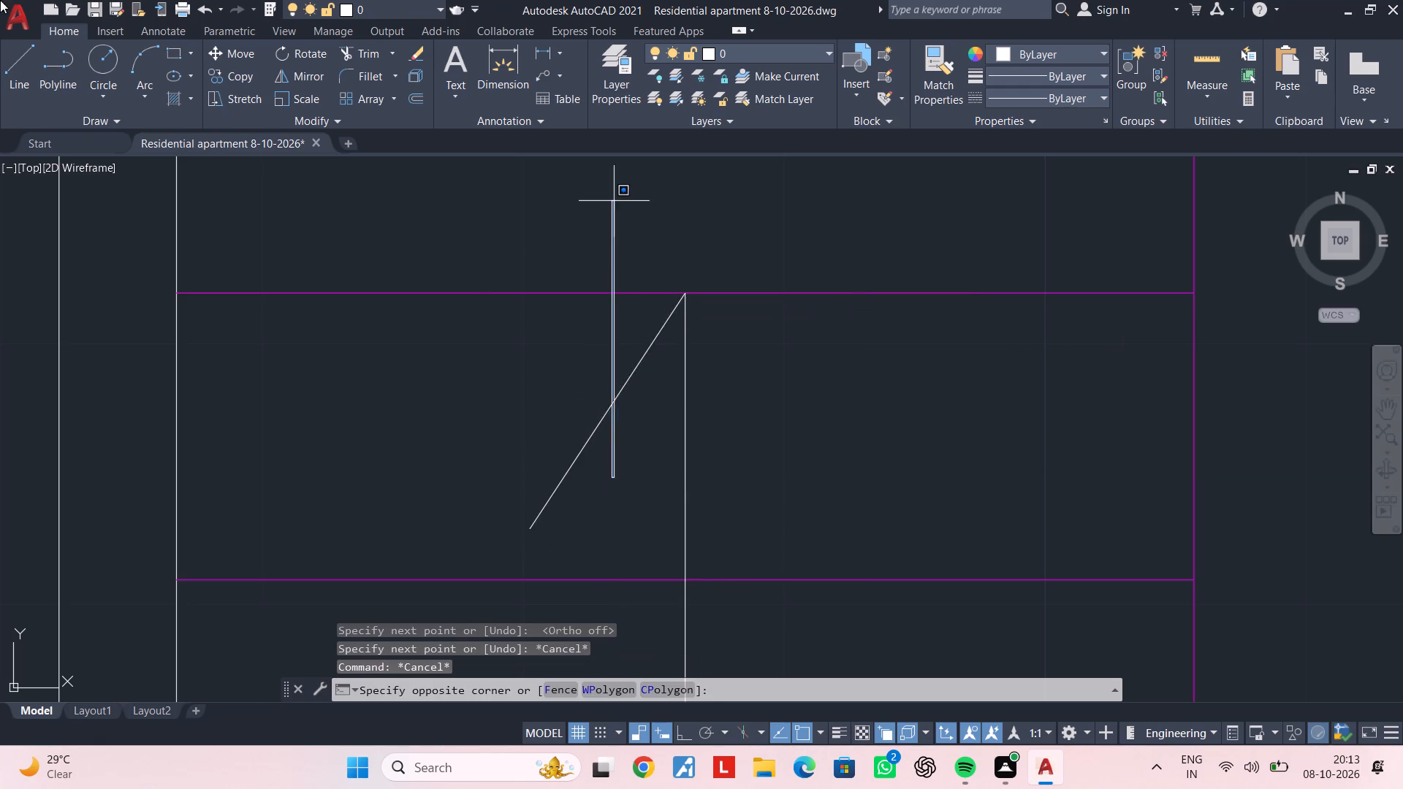
key("Escape")
key("Escape")
left_click(614, 420)
left_click(565, 400)
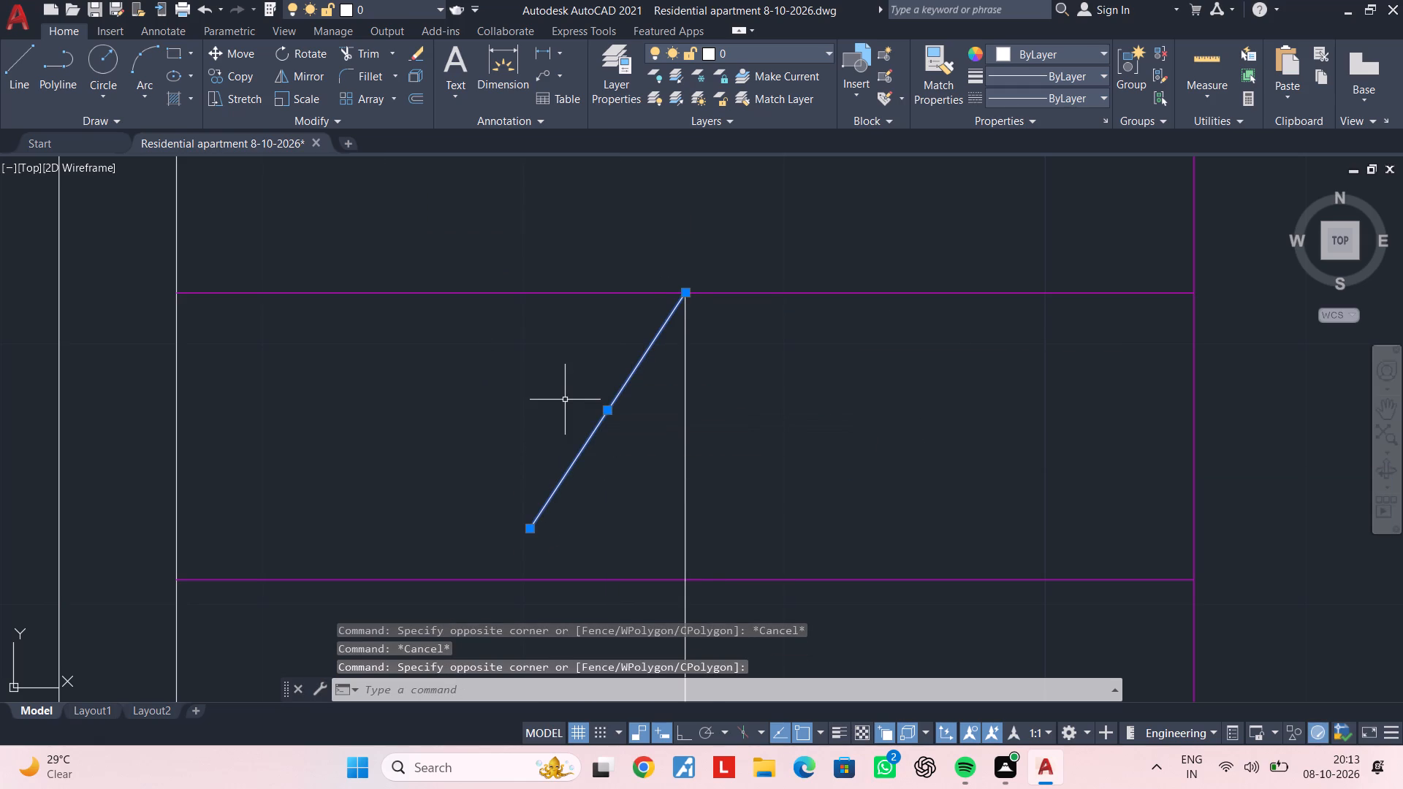
type("MI")
key("space")
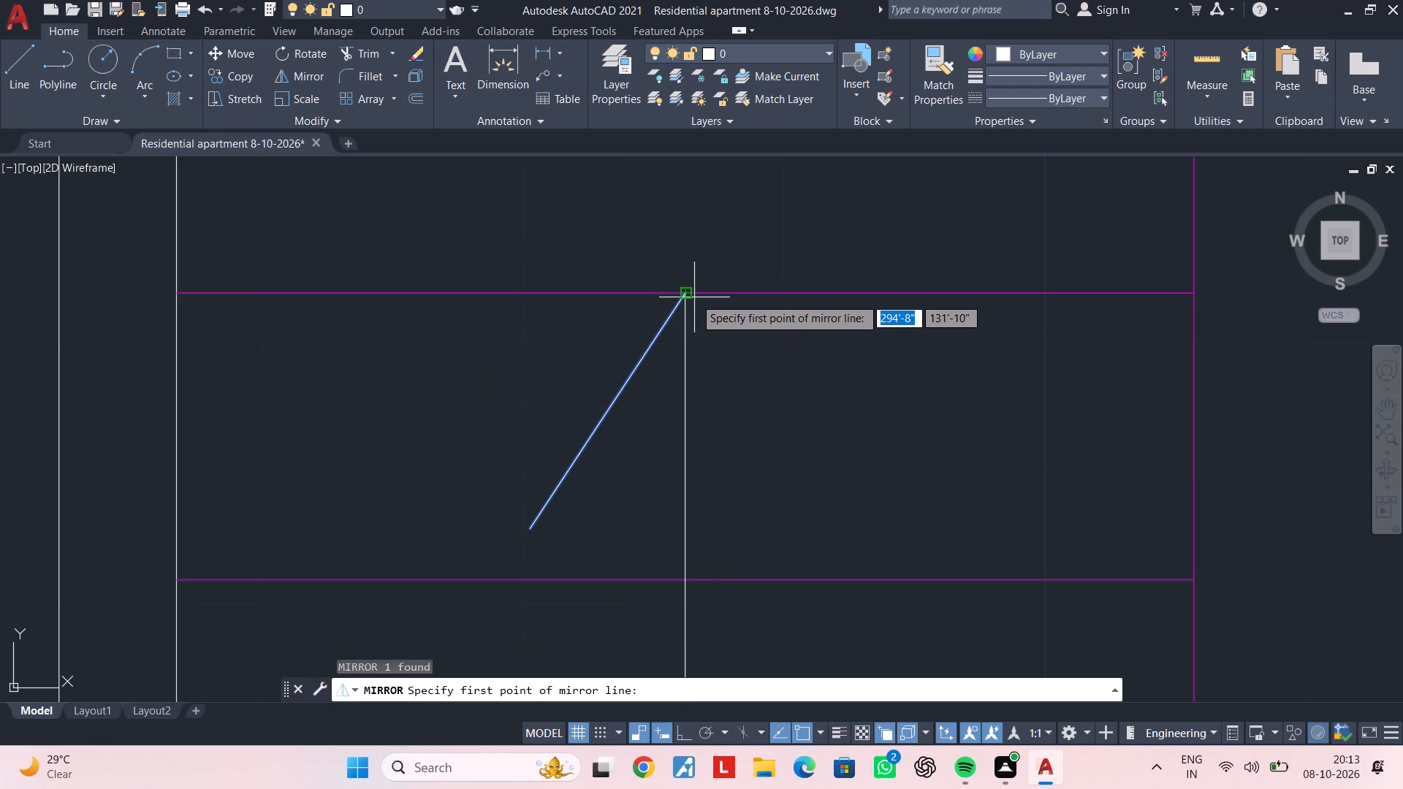
left_click(688, 295)
left_click(684, 583)
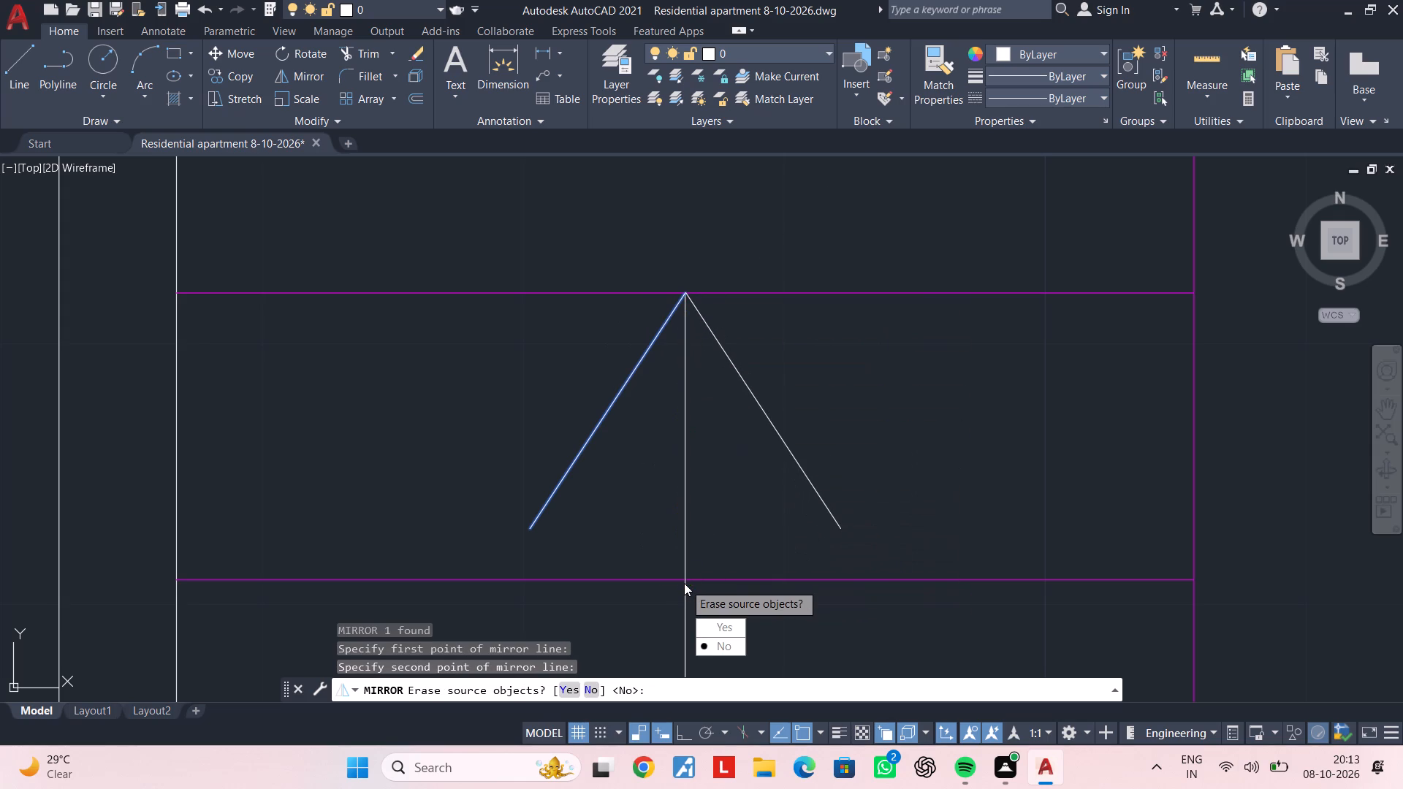
left_click_drag(718, 645, 684, 583)
key("Escape")
key("Escape")
key("Escape")
key("Escape")
key("Escape")
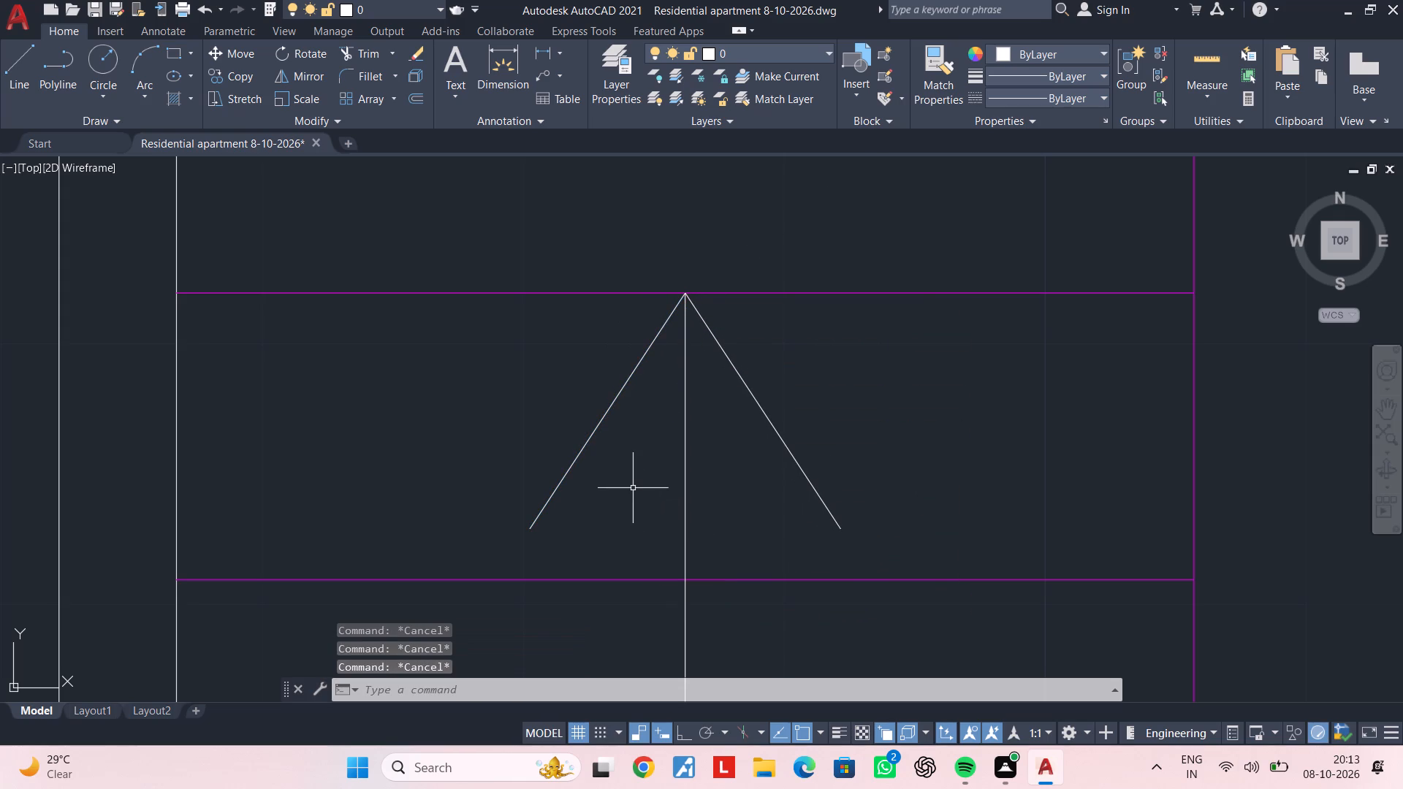
Draw a horizontal base line joining the lower ends of the two arrowhead strokes.
key("l")
key("space")
left_click(529, 525)
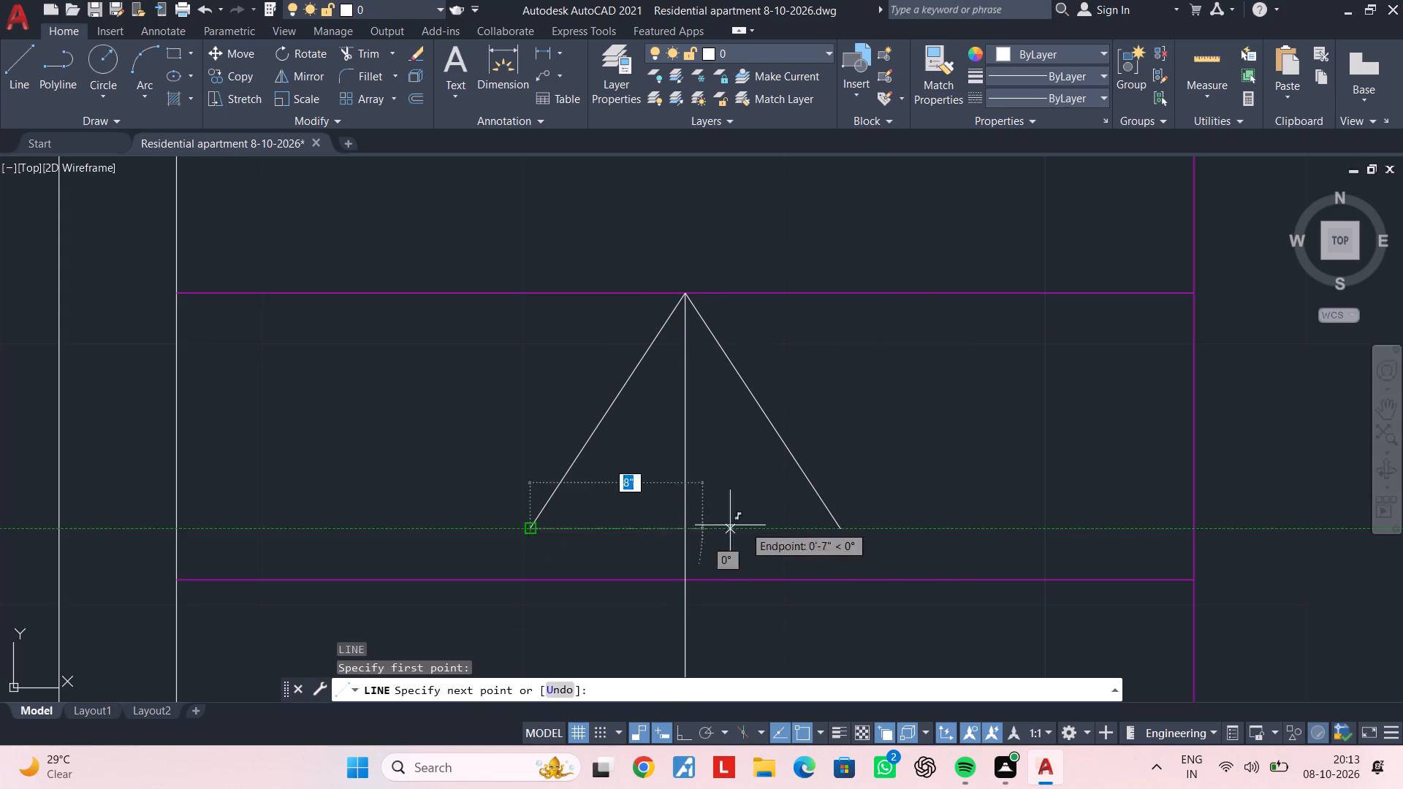
left_click(839, 527)
key("Escape")
key("Escape")
key("Escape")
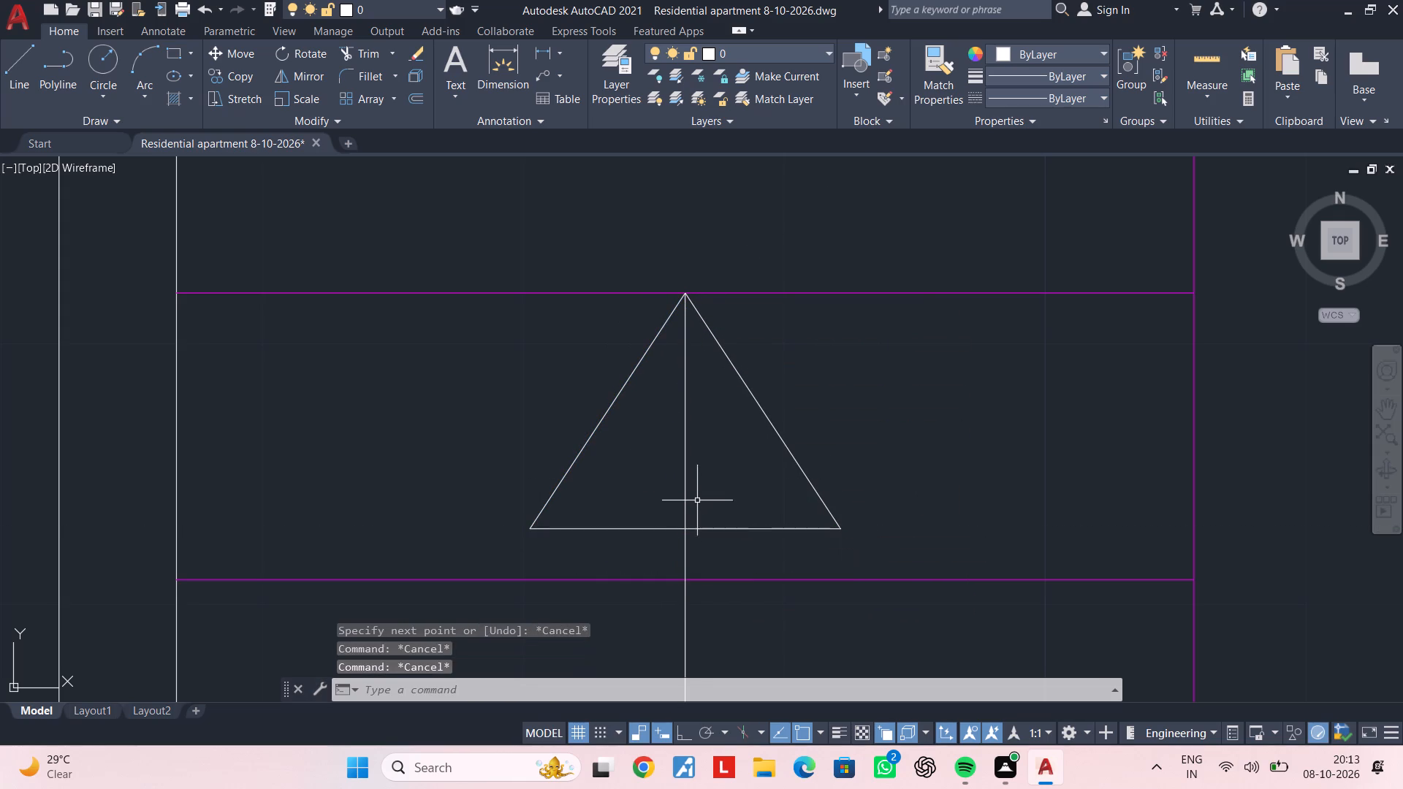
Trim the part of the western direction line that lies inside the arrowhead triangle.
type("TR")
key("space")
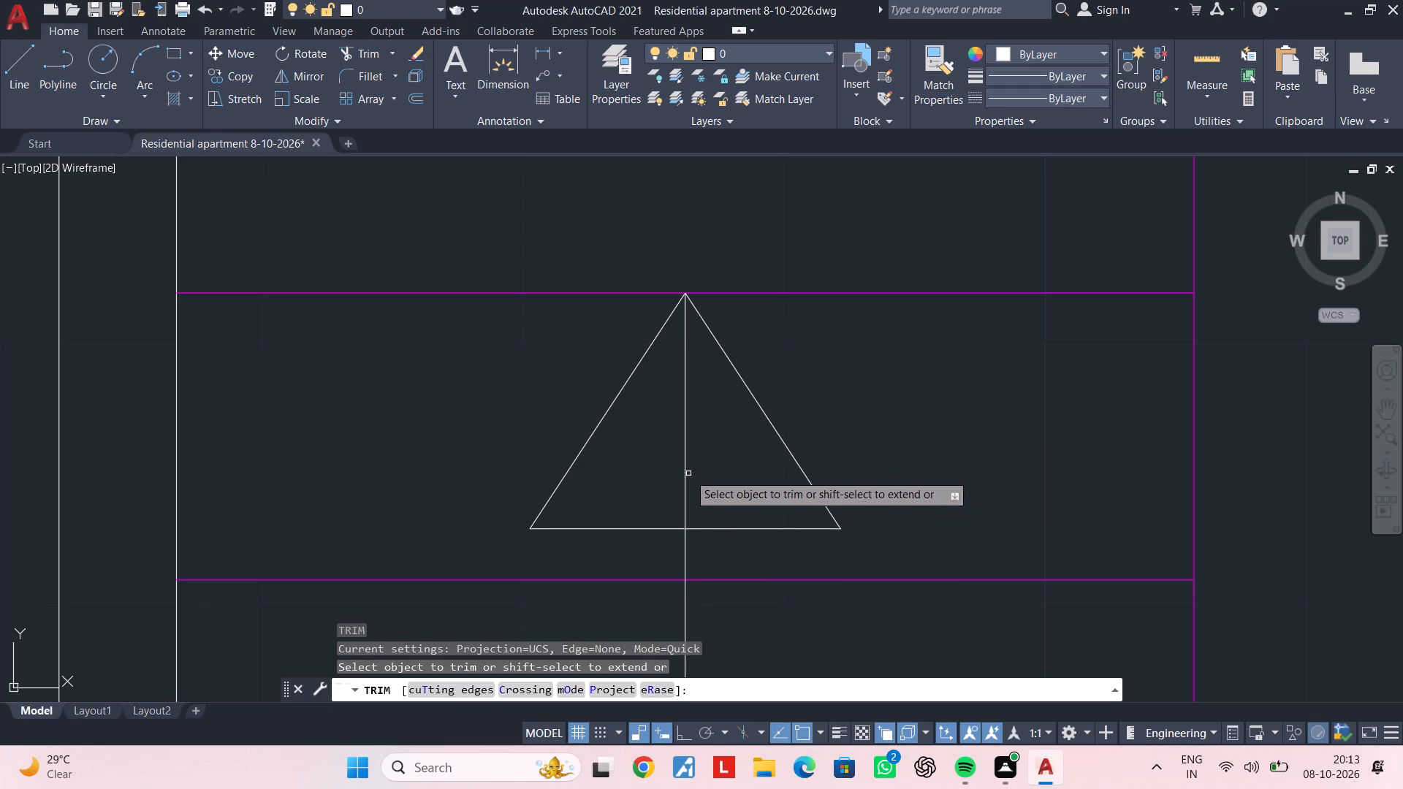
left_click(685, 470)
scroll(704, 468, "down", 3)
middle_click_drag(815, 468, 700, 446)
key("Escape")
key("Escape")
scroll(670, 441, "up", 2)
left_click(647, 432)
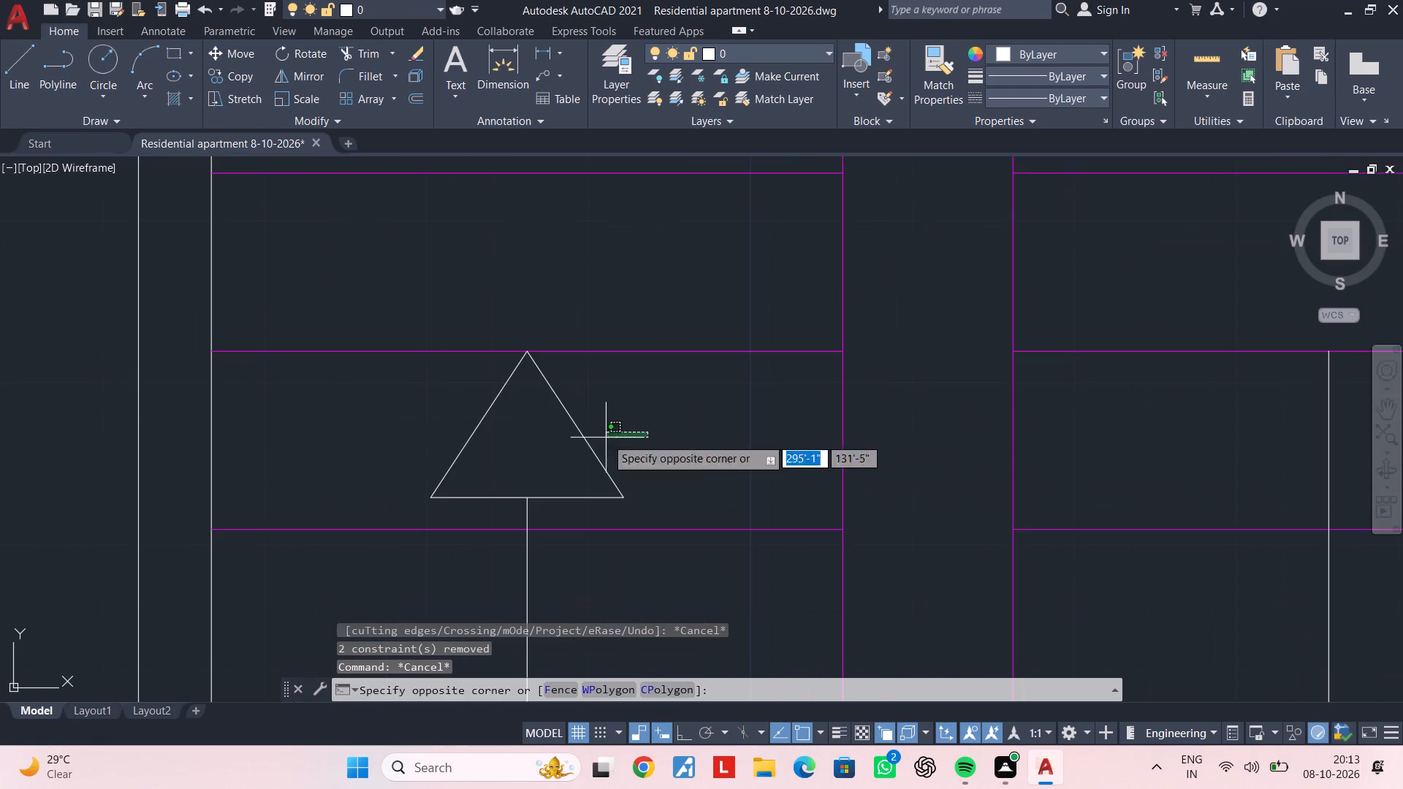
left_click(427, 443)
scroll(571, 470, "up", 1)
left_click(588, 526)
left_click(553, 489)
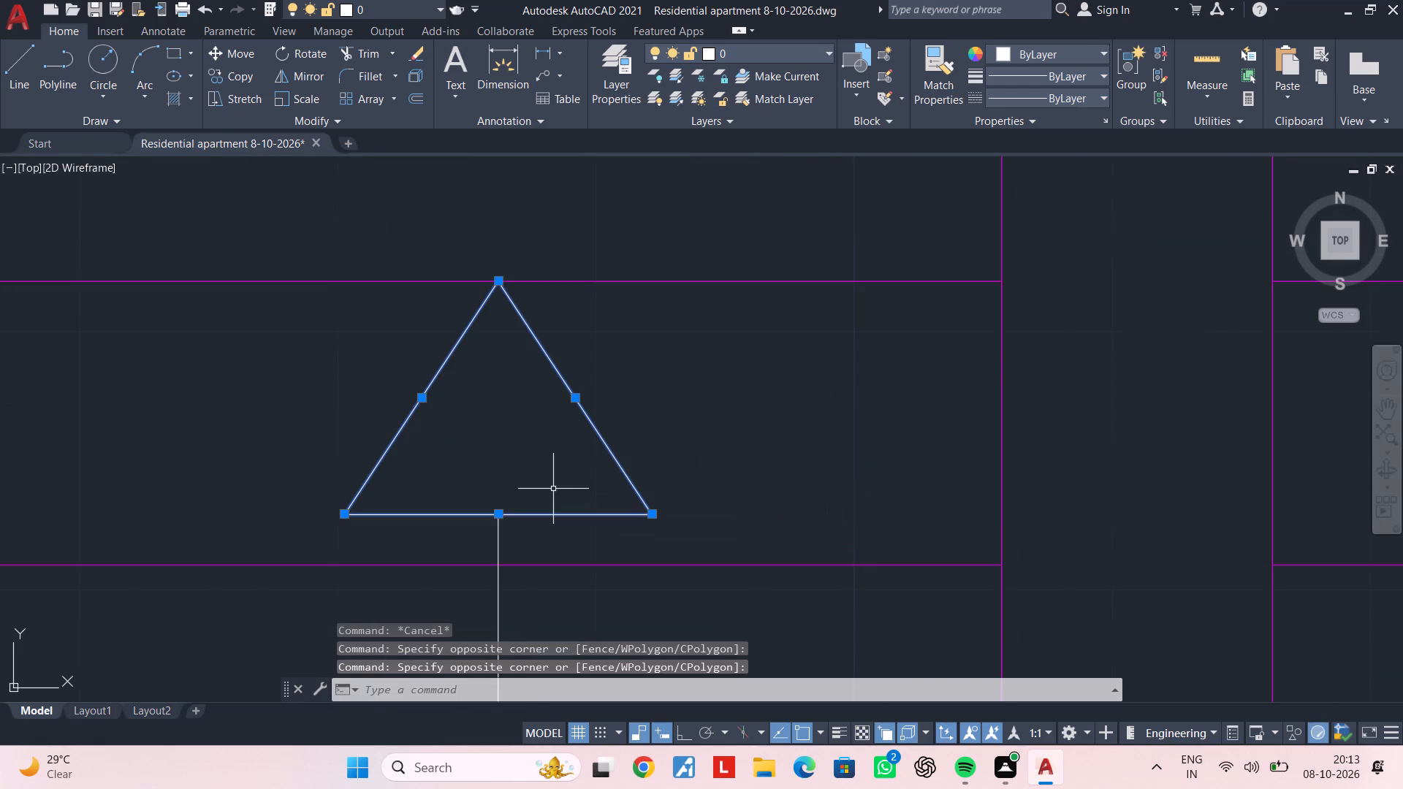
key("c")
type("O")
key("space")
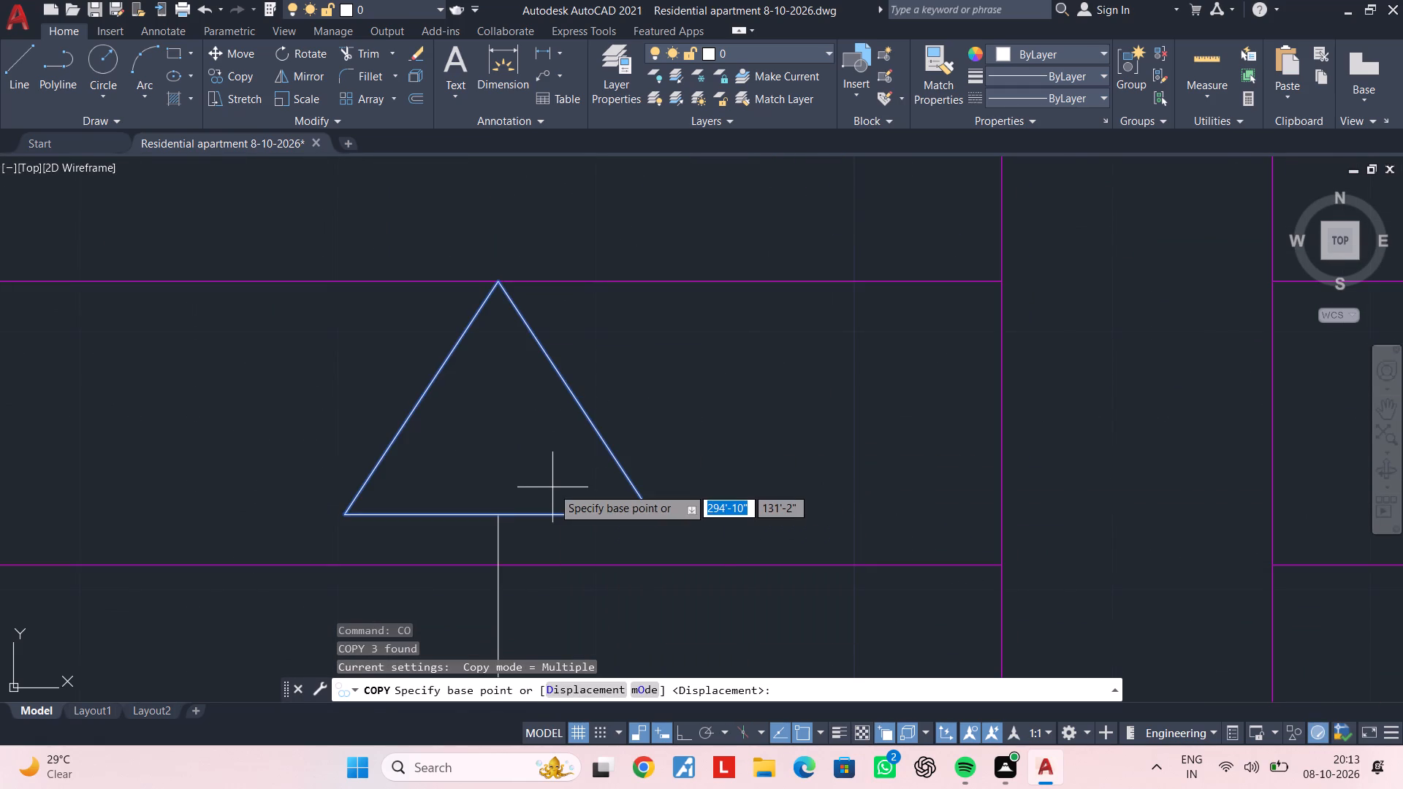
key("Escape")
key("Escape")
Join the three sides of the arrowhead triangle into a single polyline.
left_click(604, 411)
left_click(572, 533)
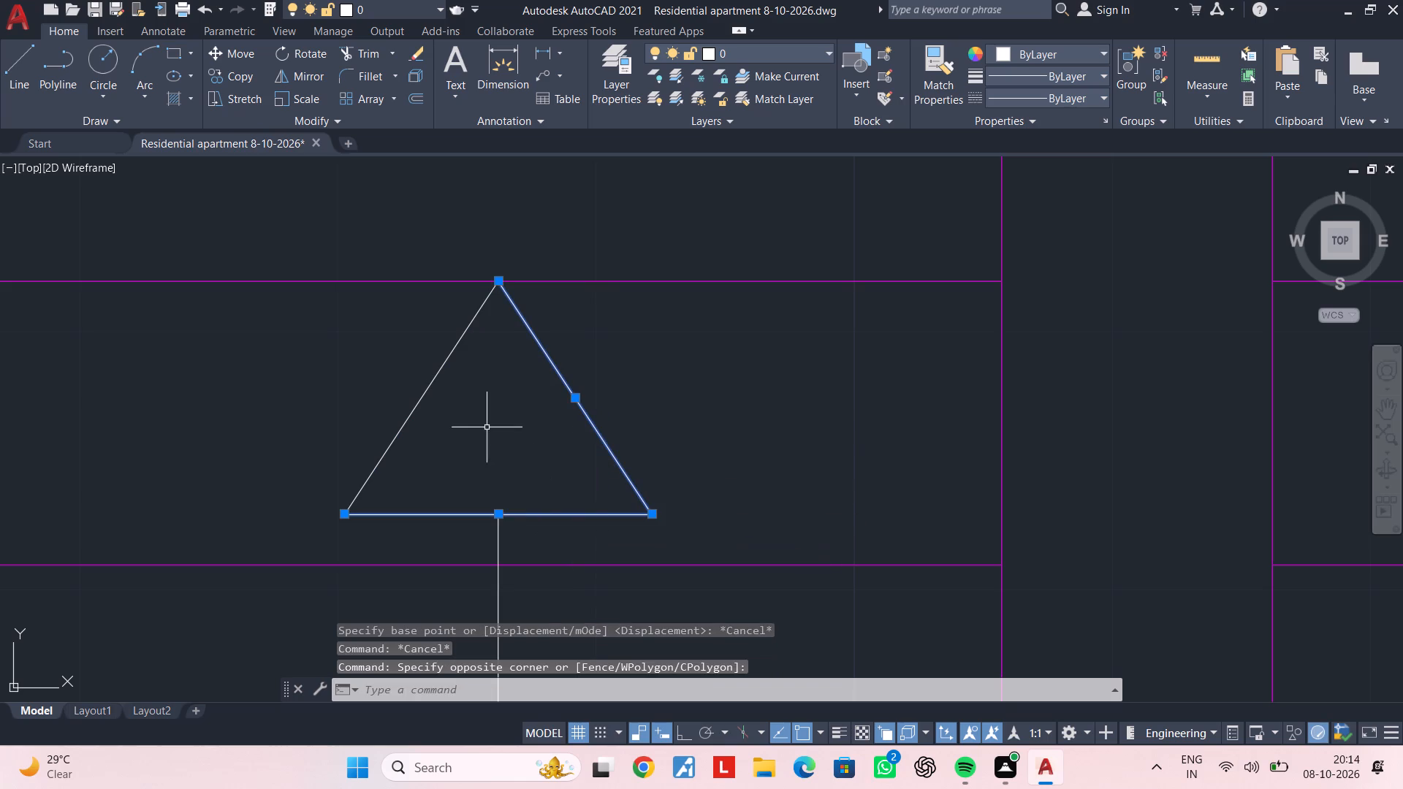
left_click(487, 427)
left_click(364, 365)
type("J")
key("space")
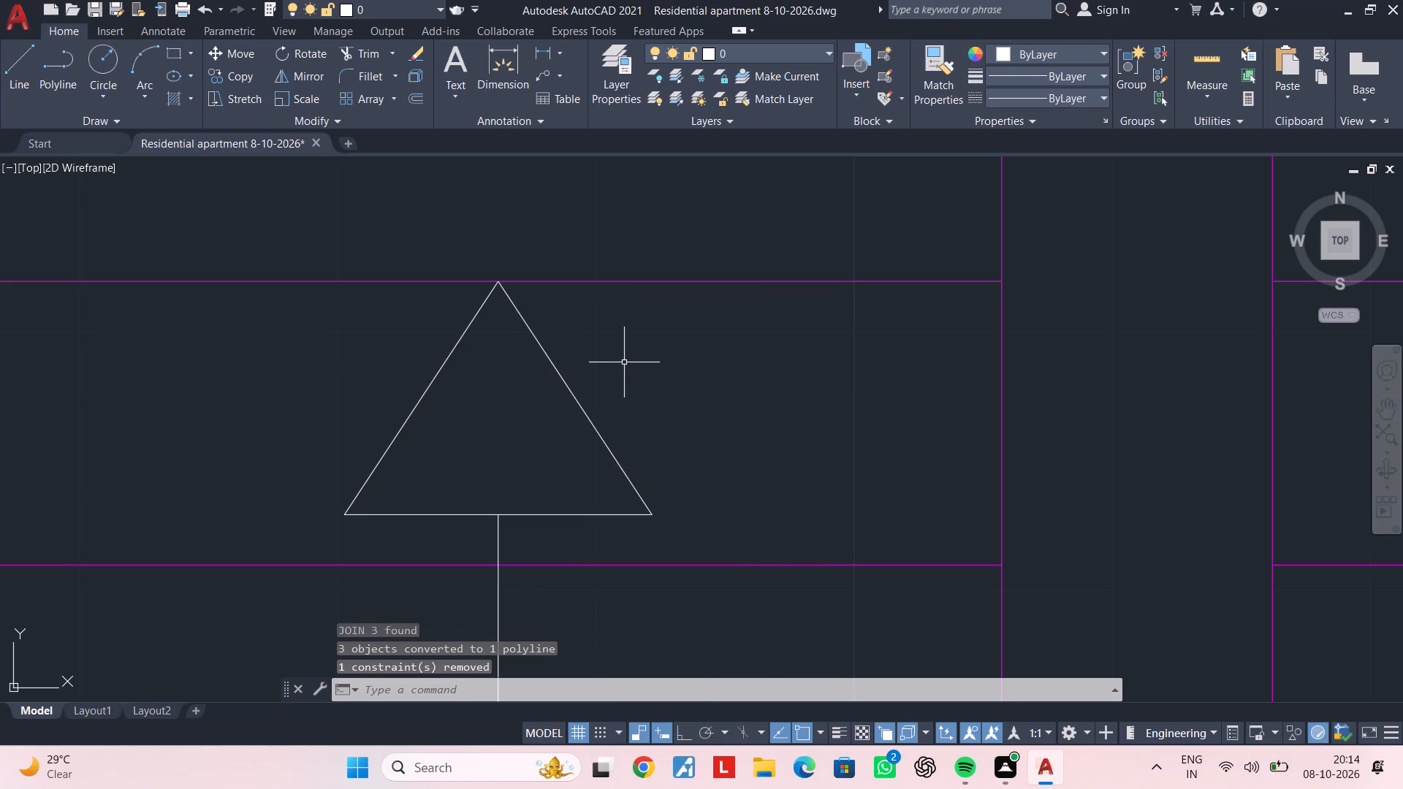
Copy the arrowhead triangle by its apex to the north end of the eastern flight's direction line.
left_click(573, 389)
type("CO")
key("space")
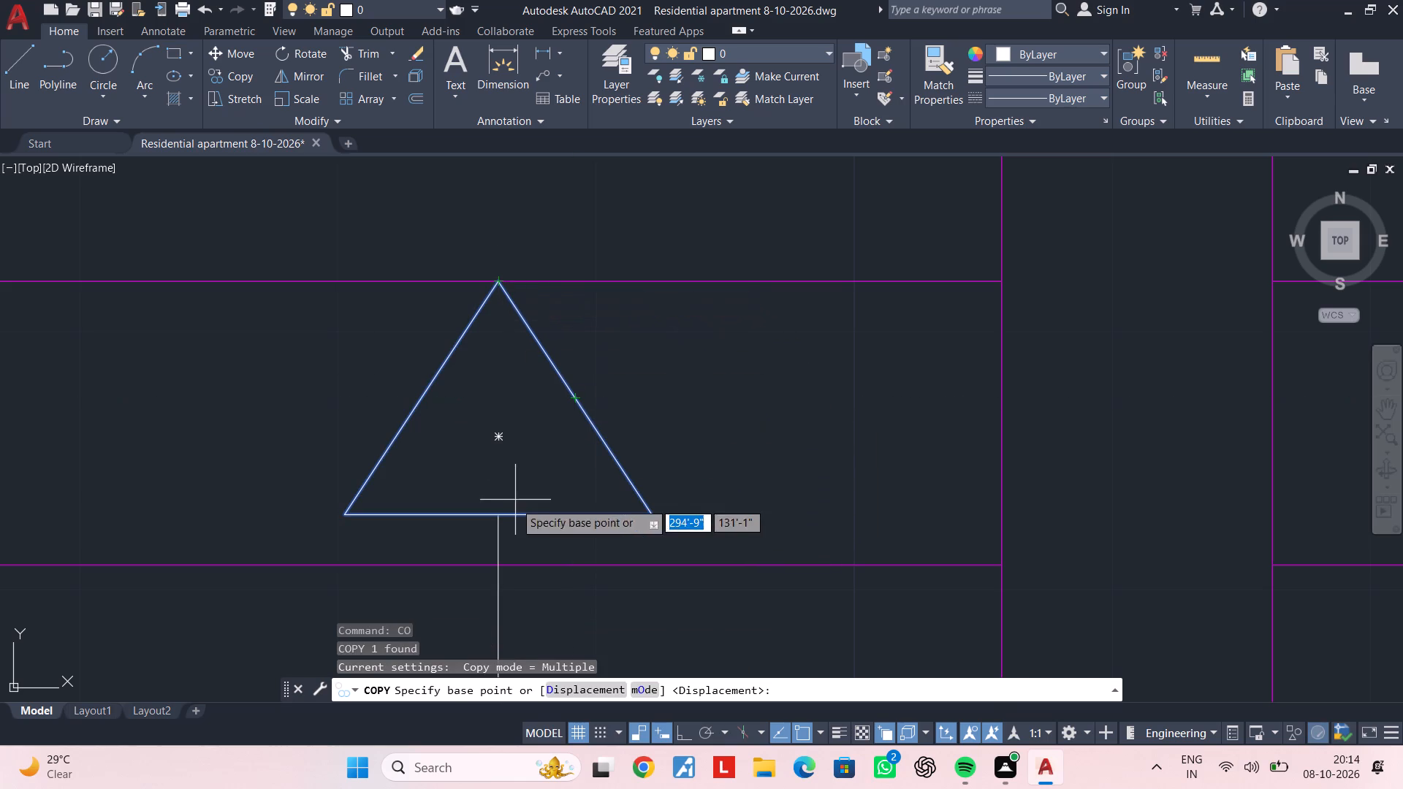
scroll(488, 297, "down", 2)
scroll(509, 300, "up", 1)
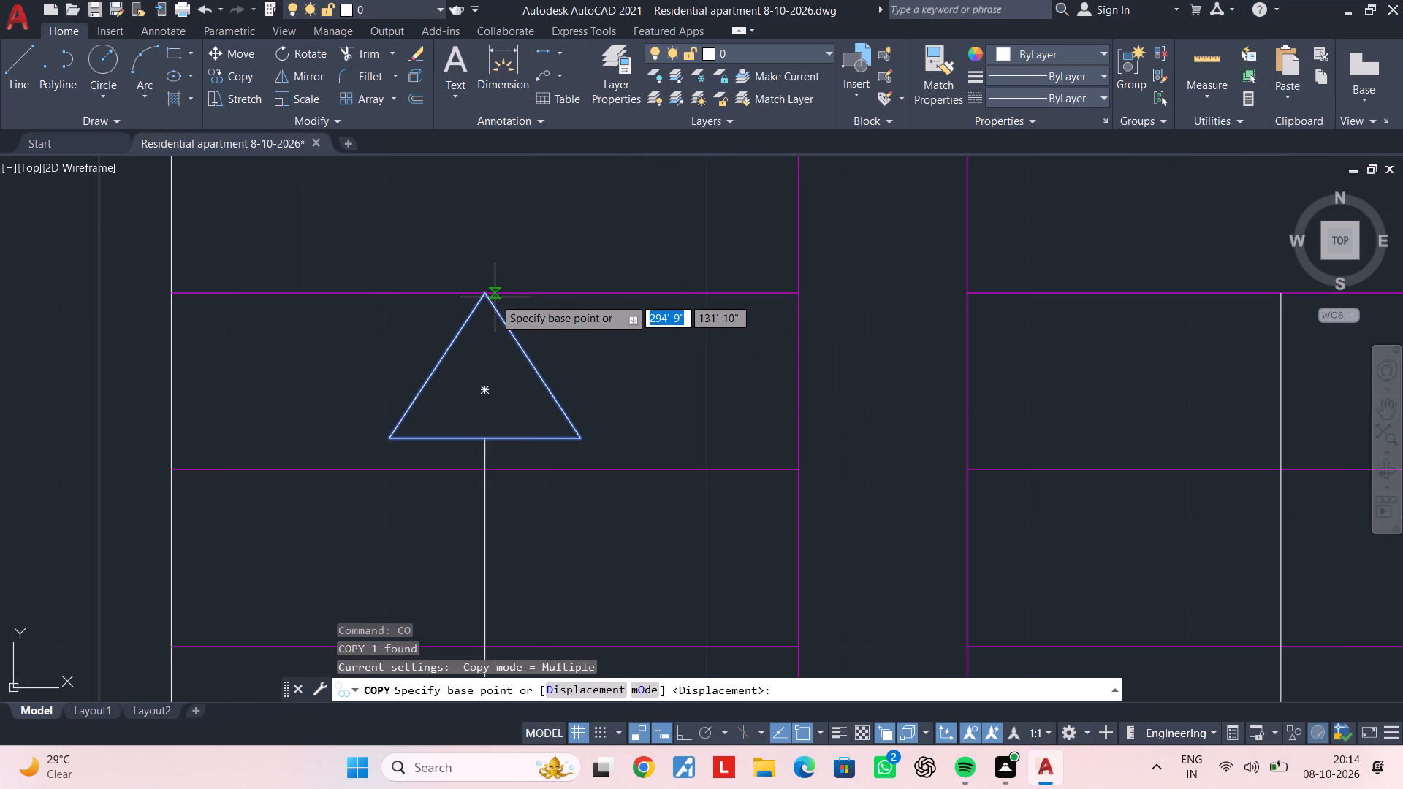
left_click(487, 296)
middle_click_drag(777, 315, 406, 331)
scroll(888, 316, "up", 1)
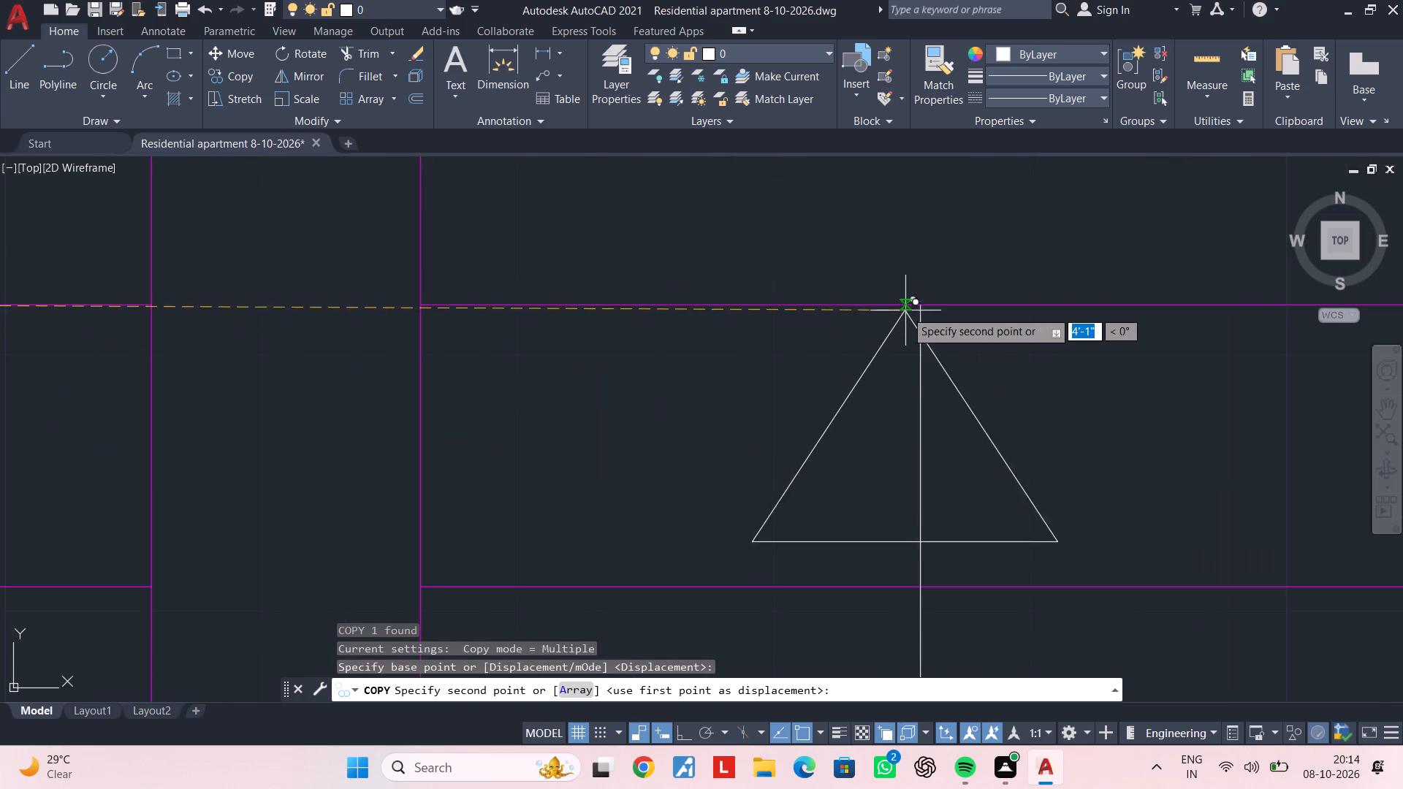
left_click(925, 303)
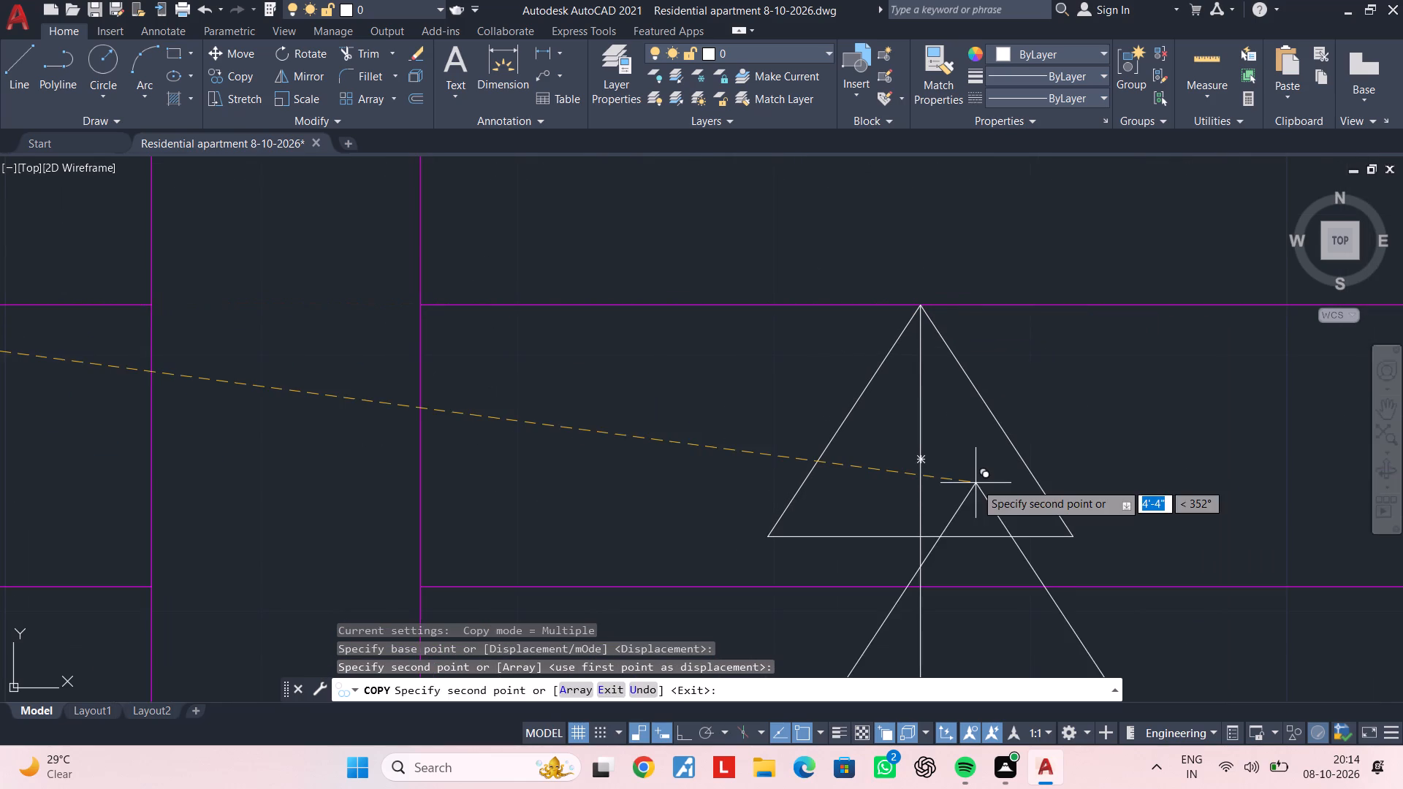
key("Escape")
scroll(976, 483, "down", 2)
middle_click_drag(976, 483, 932, 422)
key("Escape")
scroll(932, 421, "up", 1)
key("Escape")
Trim the part of the eastern direction line that lies inside the copied arrowhead.
type("TR")
key("space")
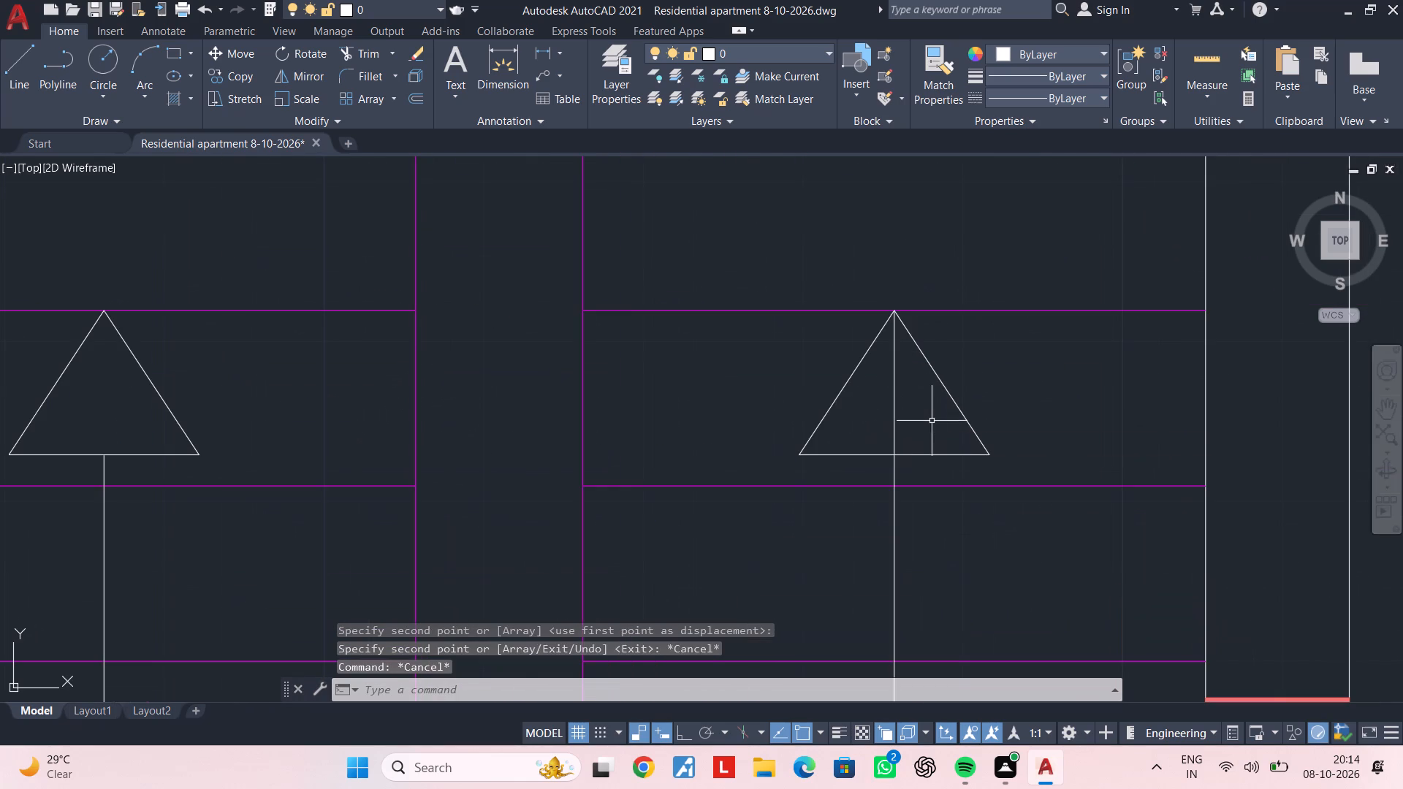
left_click(891, 419)
key("Escape")
scroll(875, 430, "down", 2)
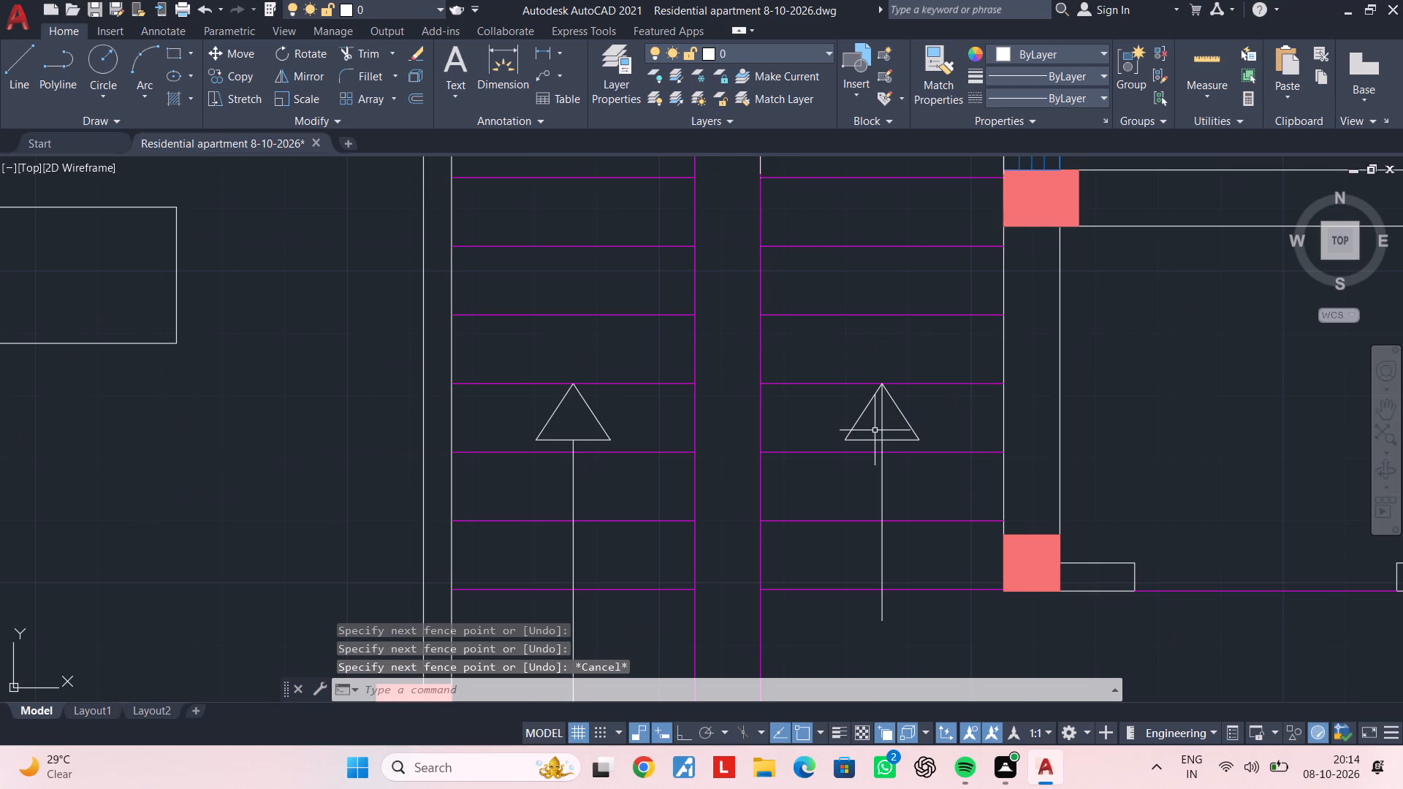
key("space")
scroll(875, 430, "up", 2)
left_click(884, 419)
key("Escape")
scroll(843, 426, "down", 2)
middle_click_drag(843, 426, 852, 425)
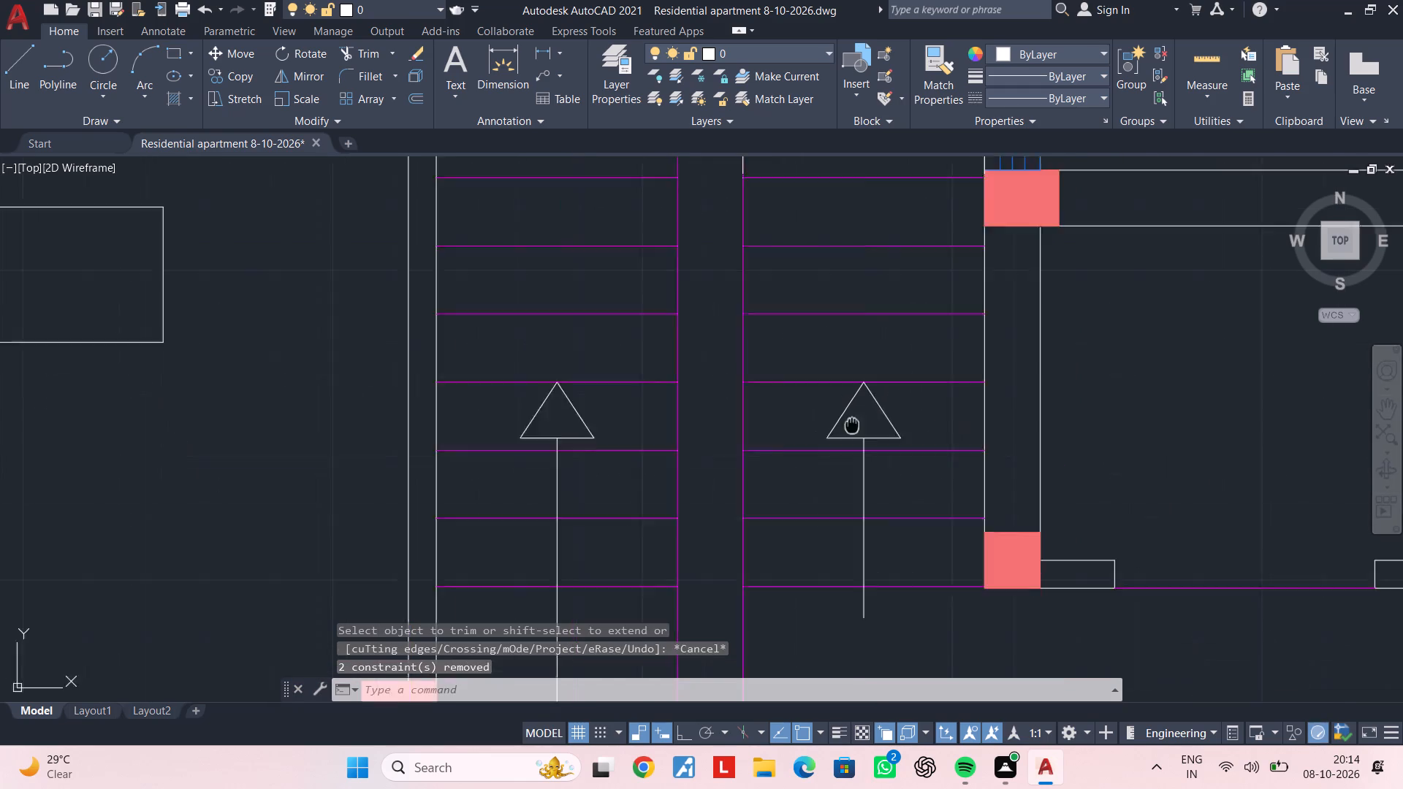
middle_click_drag(852, 425, 984, 403)
key("Escape")
key("Escape")
Hatch both stair arrowheads with a Solid fill in light blue, colour 122,175,223.
key("h")
key("space")
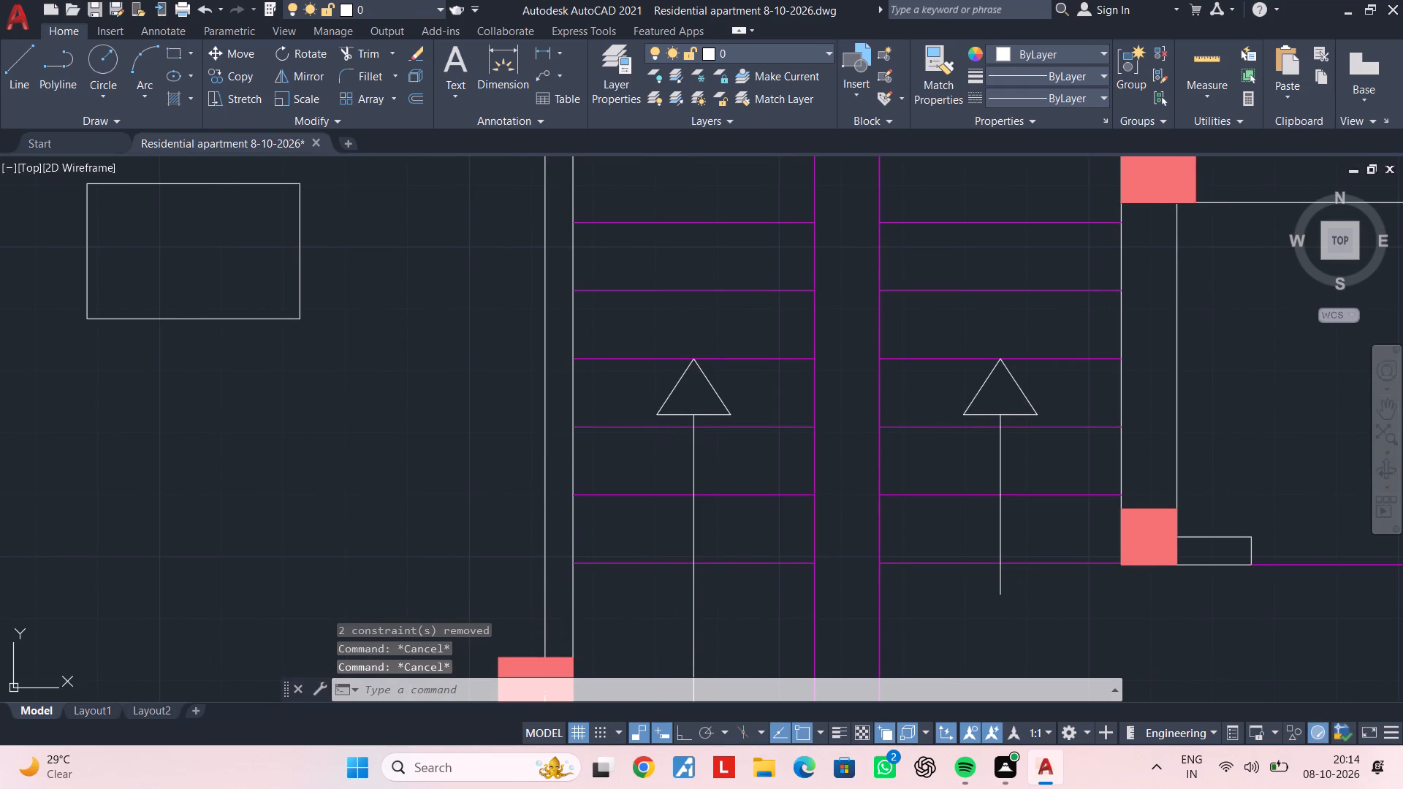
scroll(708, 386, "up", 1)
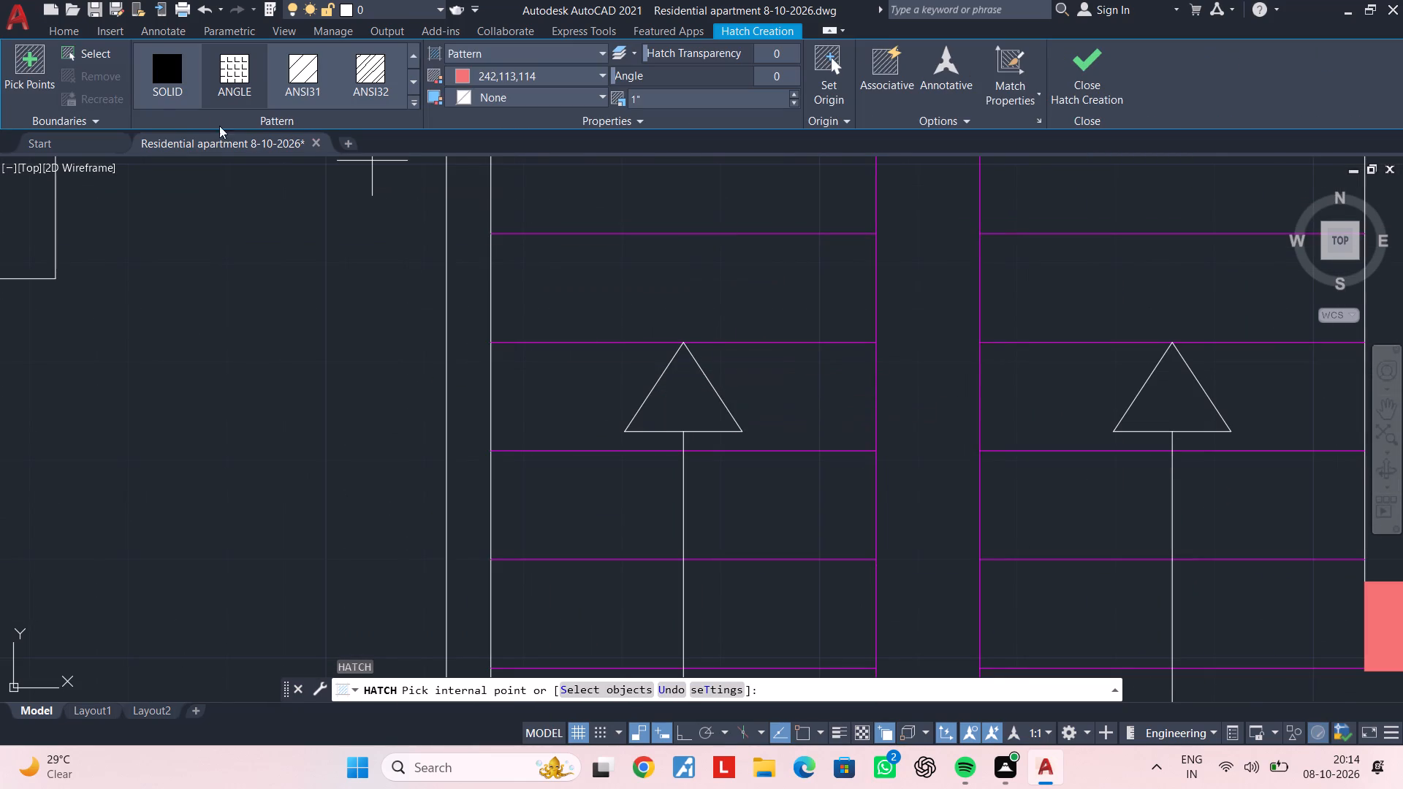
left_click(183, 85)
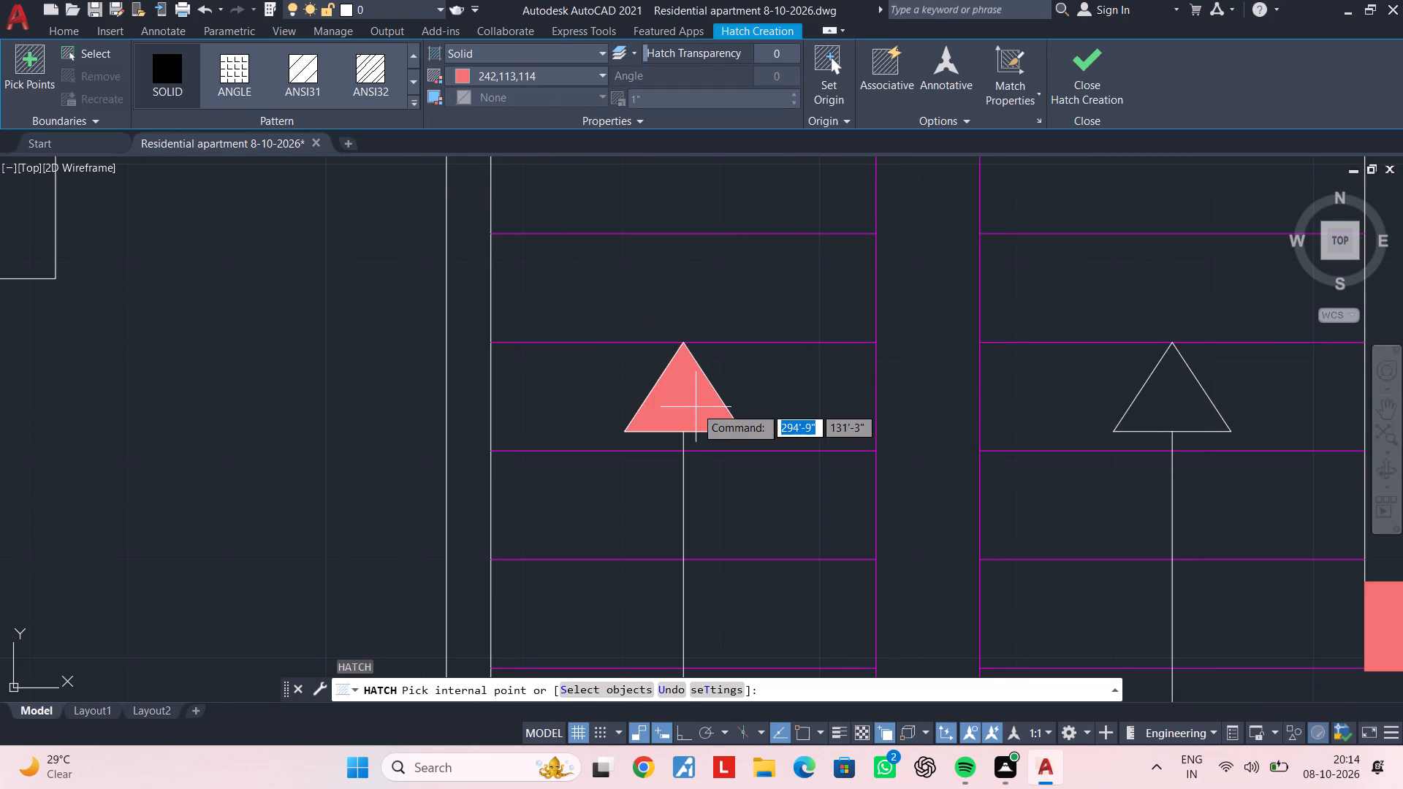
left_click(696, 407)
scroll(918, 407, "down", 2)
middle_click_drag(918, 407, 737, 400)
scroll(823, 400, "up", 1)
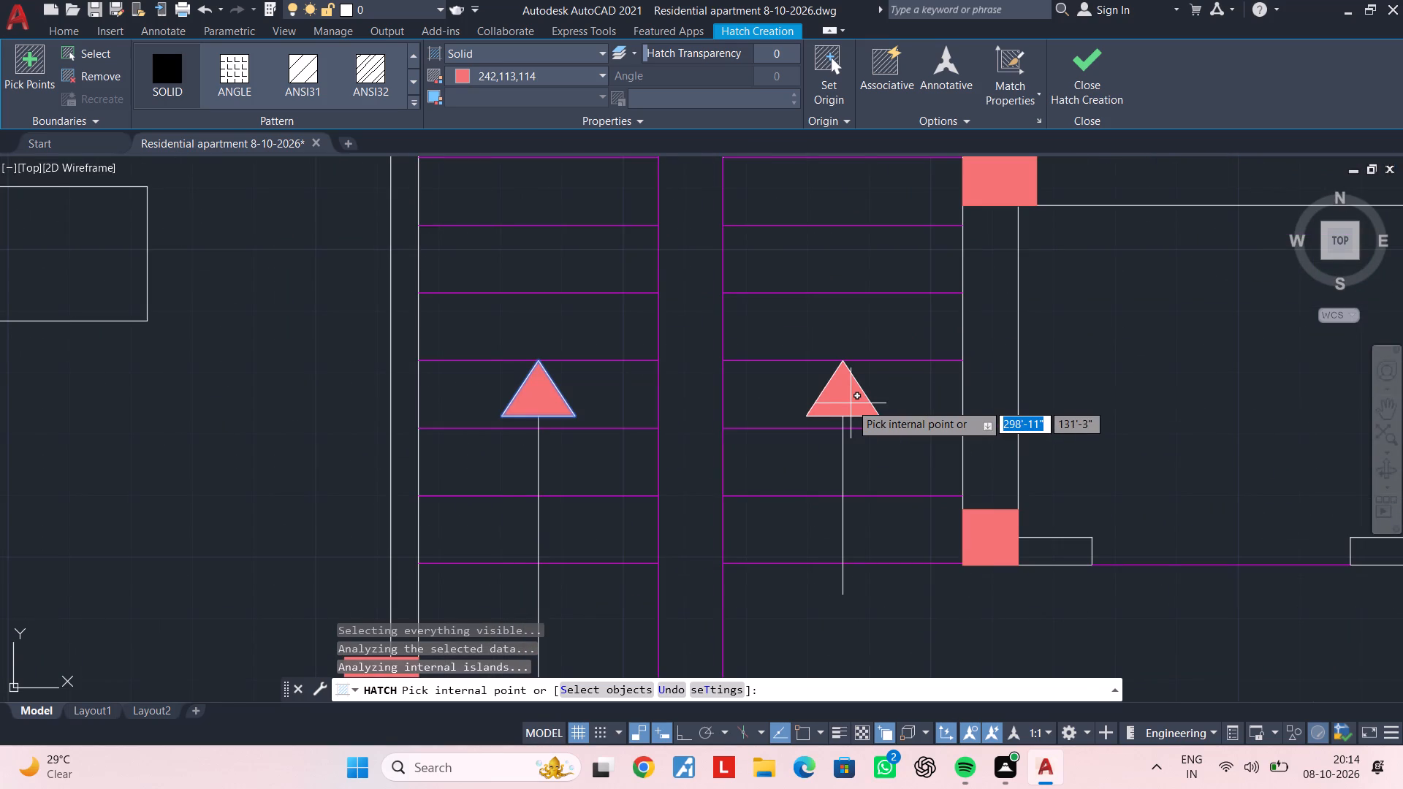
left_click(464, 75)
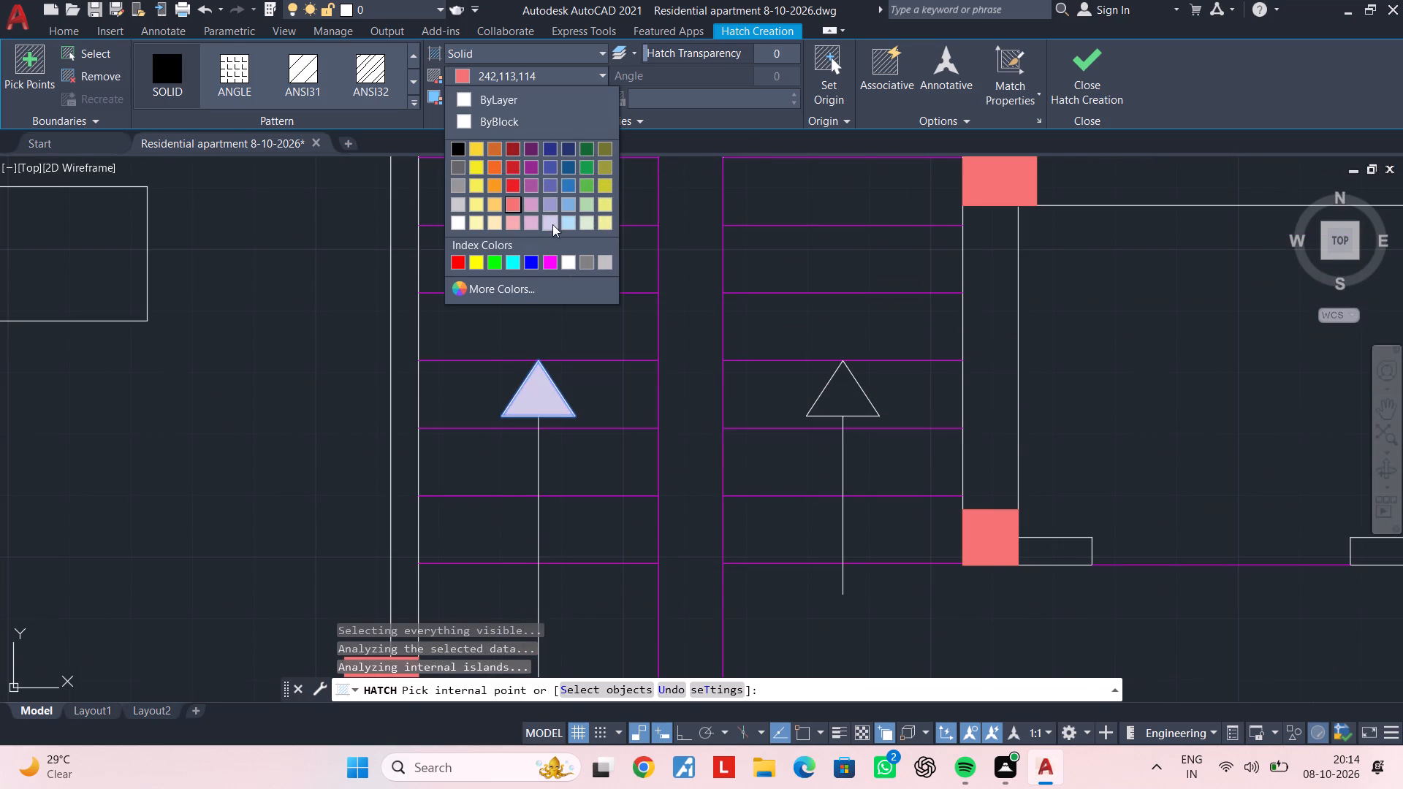
left_click(568, 205)
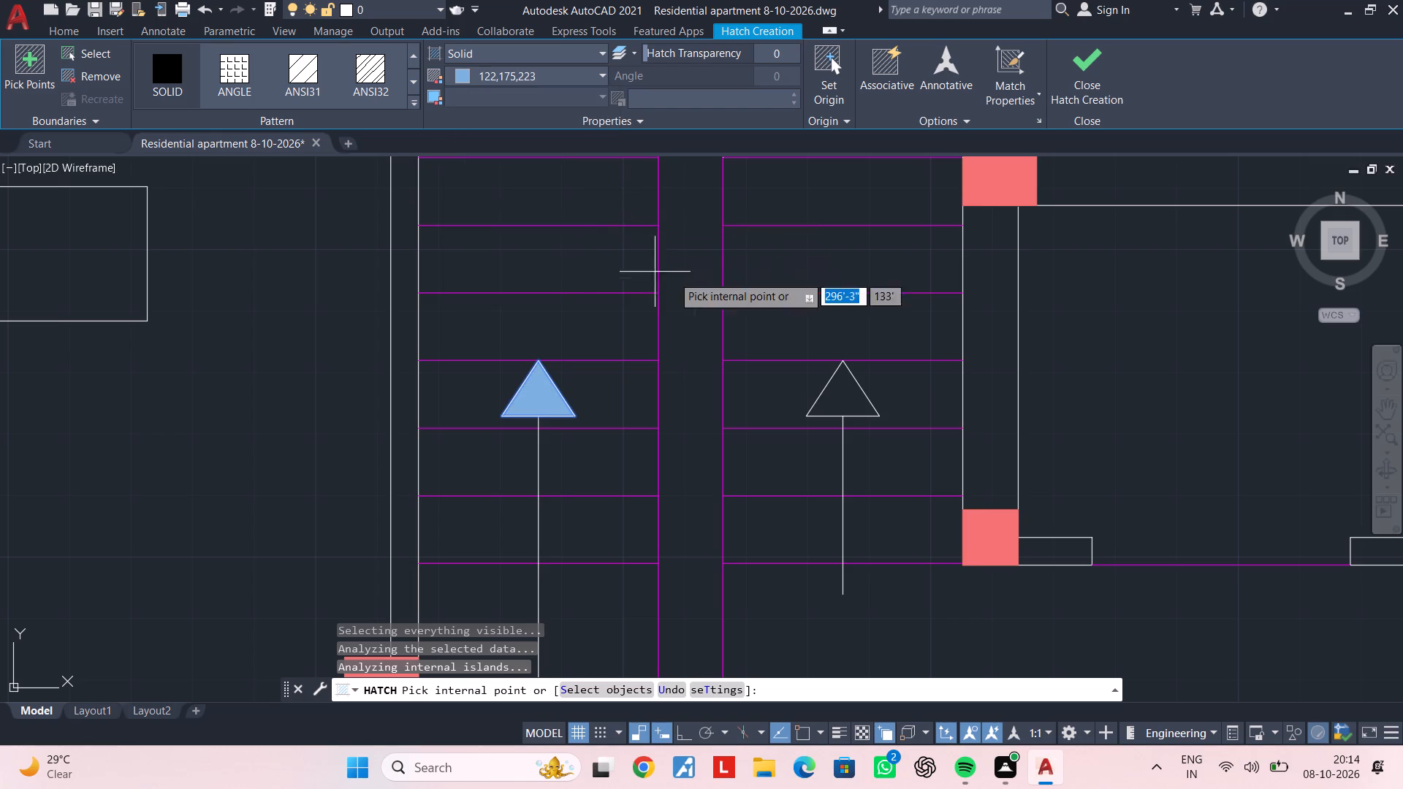
left_click(848, 406)
key("Escape")
scroll(848, 457, "down", 2)
middle_click_drag(848, 457, 828, 369)
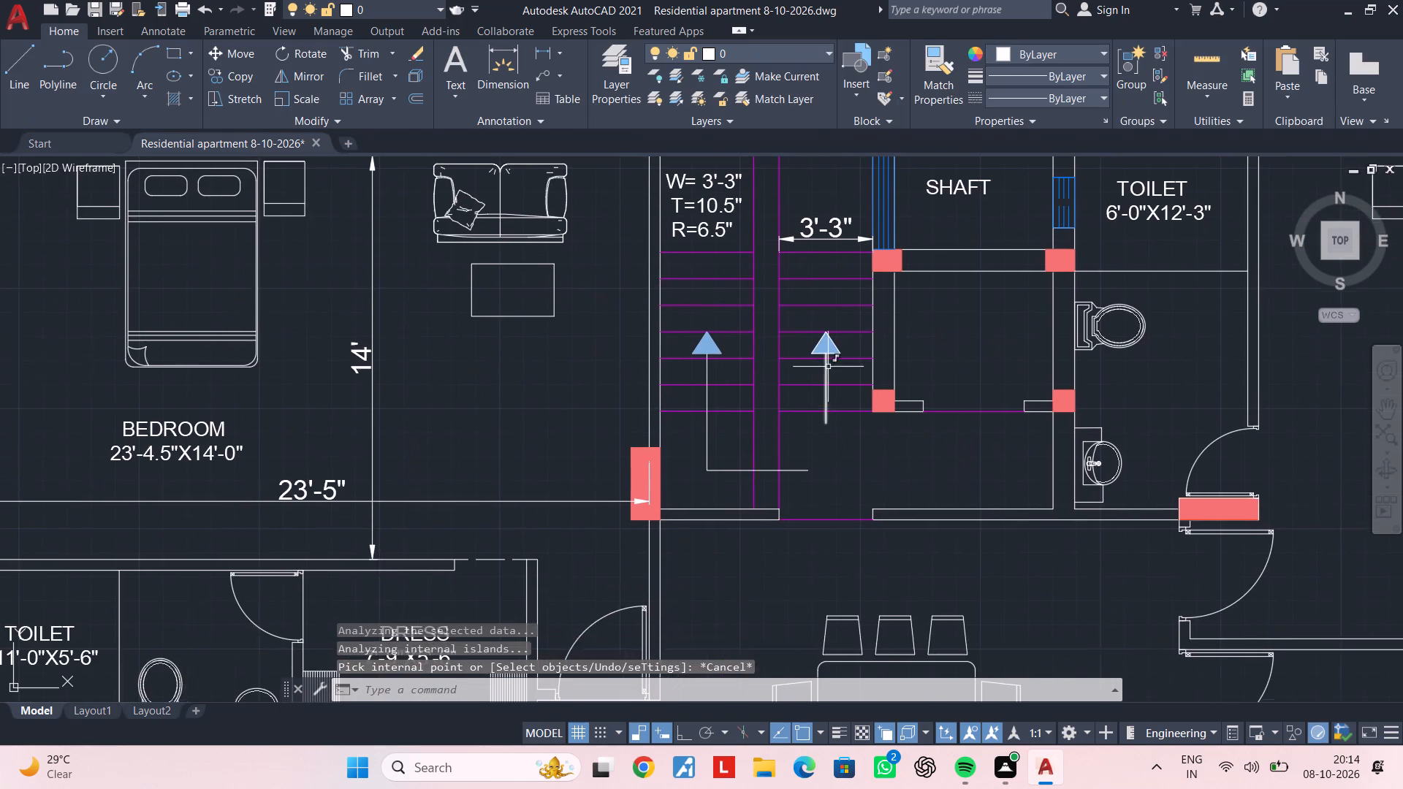
key("Escape")
key("Escape")
Narrow the text frame of the UP label at the staircase in the parking-level plan.
middle_click_drag(838, 385, 780, 468)
key("Escape")
key("Escape")
key("Escape")
middle_click_drag(807, 384, 798, 332)
key("Escape")
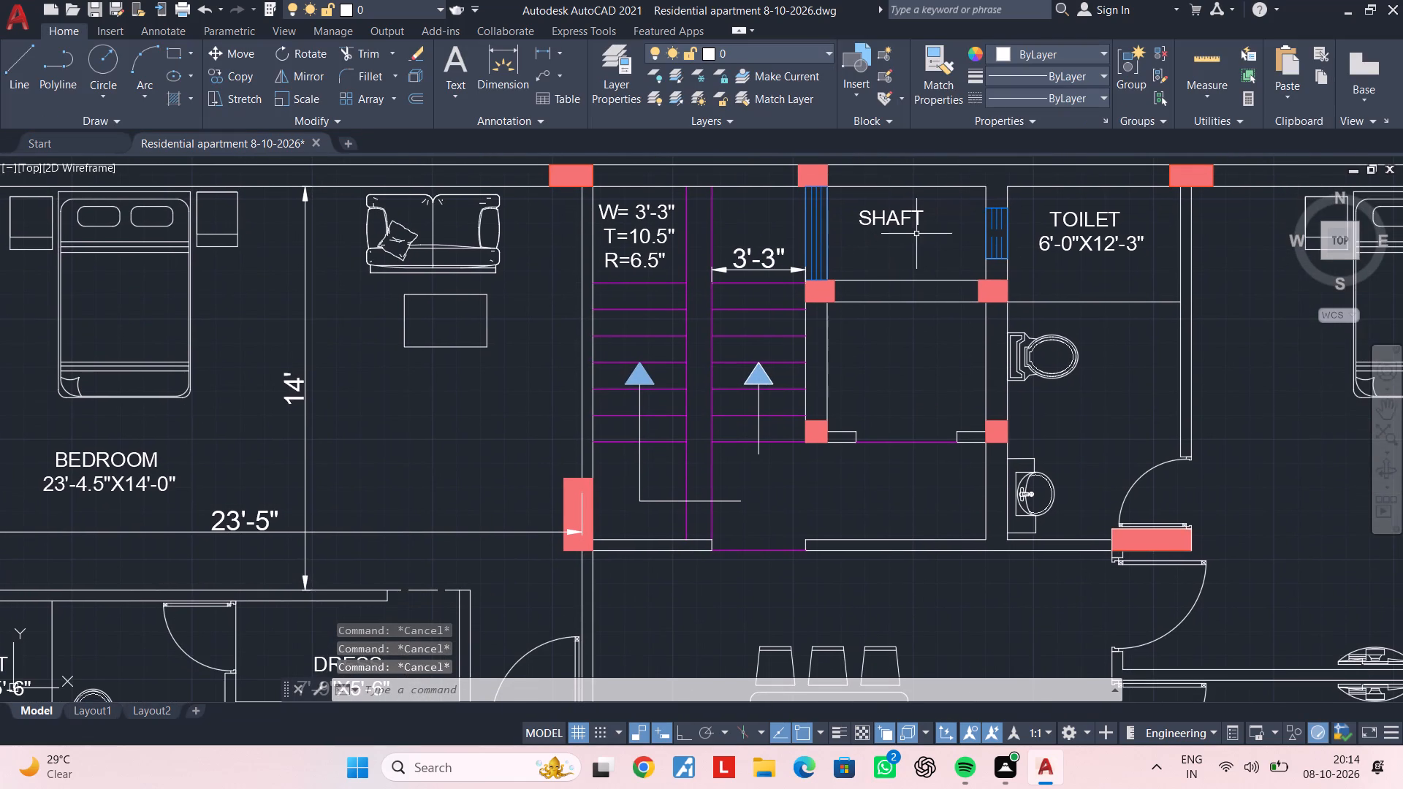
left_click(908, 220)
scroll(864, 285, "down", 1)
key("Escape")
scroll(652, 338, "down", 2)
middle_click_drag(674, 335, 1025, 329)
scroll(503, 348, "up", 2)
scroll(313, 292, "up", 2)
middle_click_drag(311, 337, 678, 306)
scroll(427, 398, "down", 1)
left_click(367, 452)
scroll(422, 448, "up", 2)
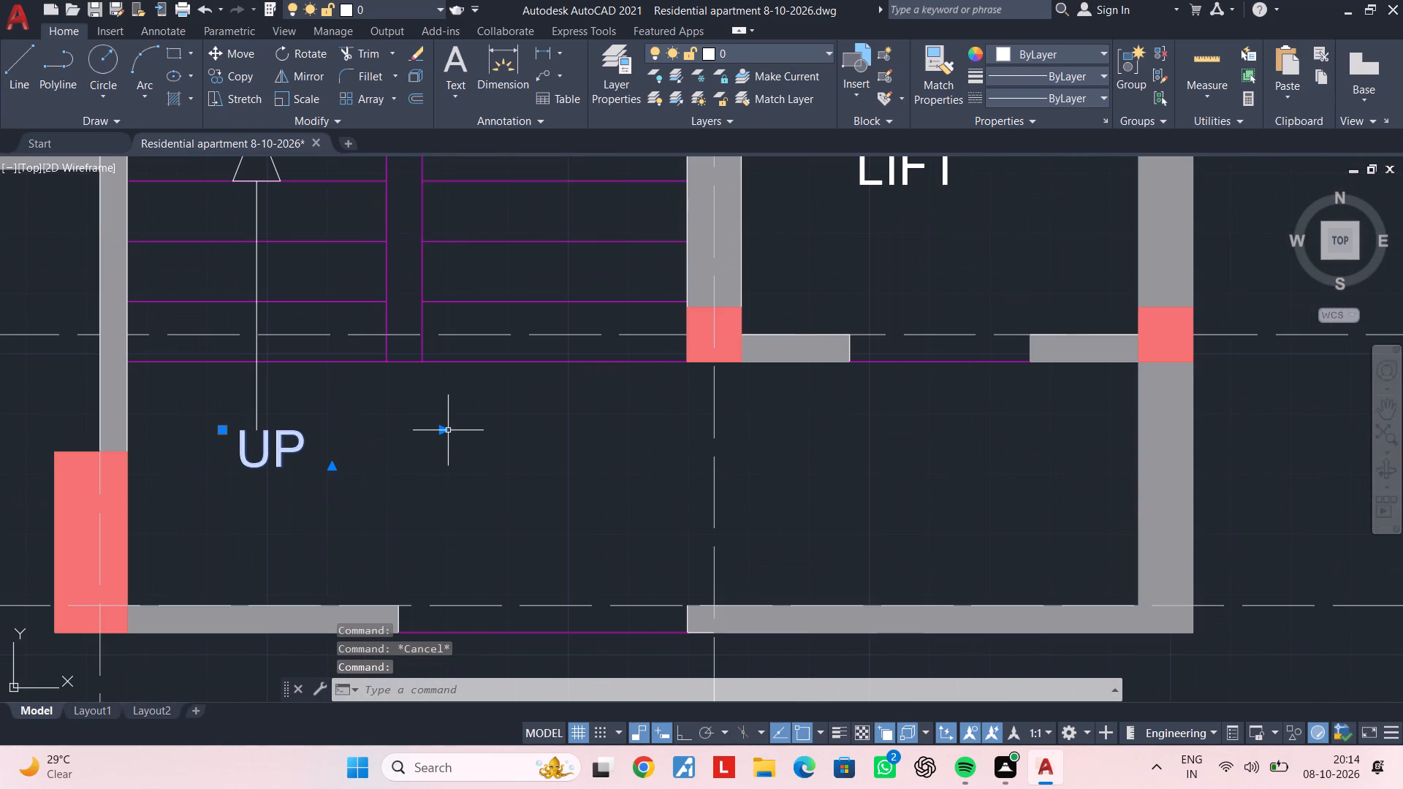
left_click(445, 430)
left_click(362, 430)
key("Escape")
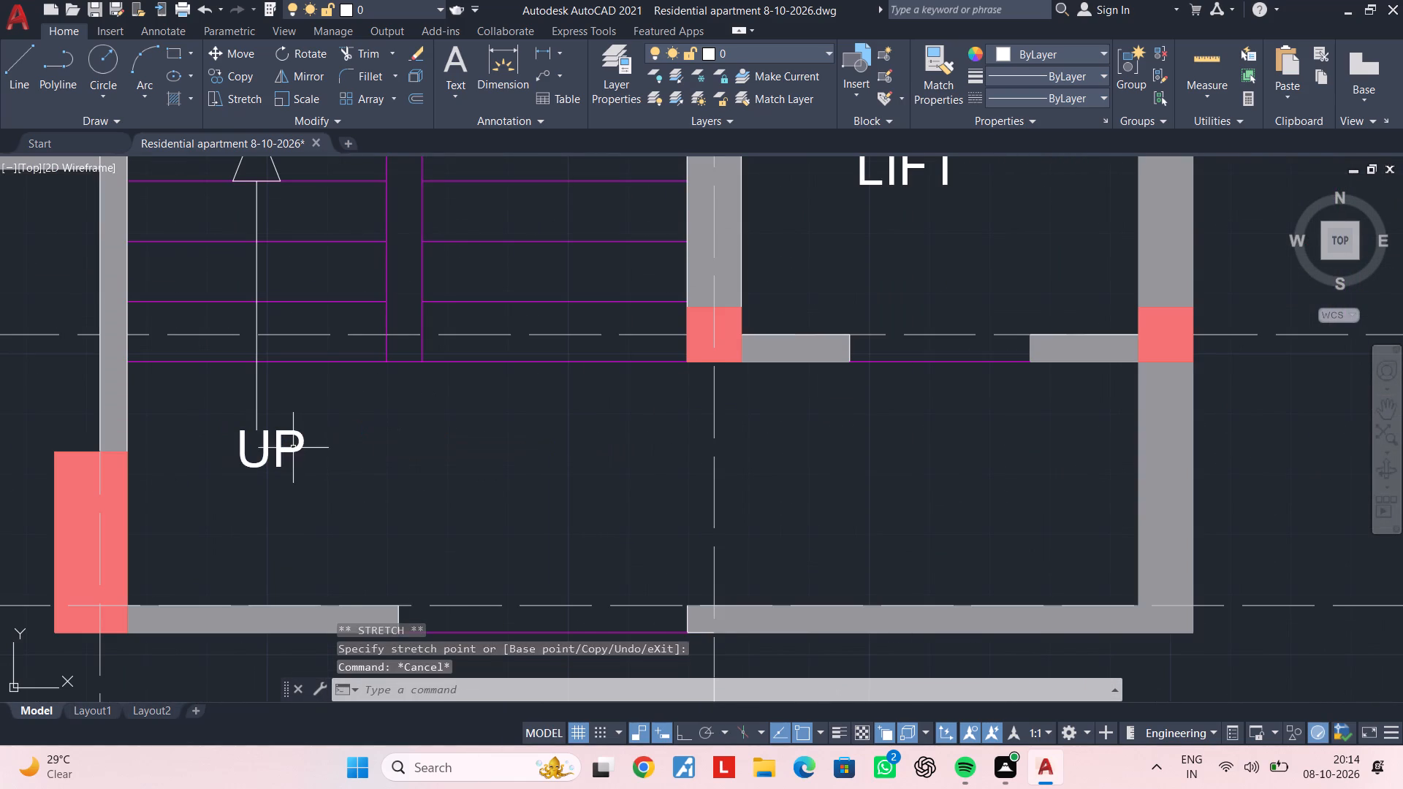
Copy the UP label to the apartment staircase, beside the L-shaped line's east end and below the eastern flight's direction line.
left_click(292, 448)
type("CO")
key("space")
left_click_drag(286, 451, 325, 451)
scroll(732, 453, "down", 3)
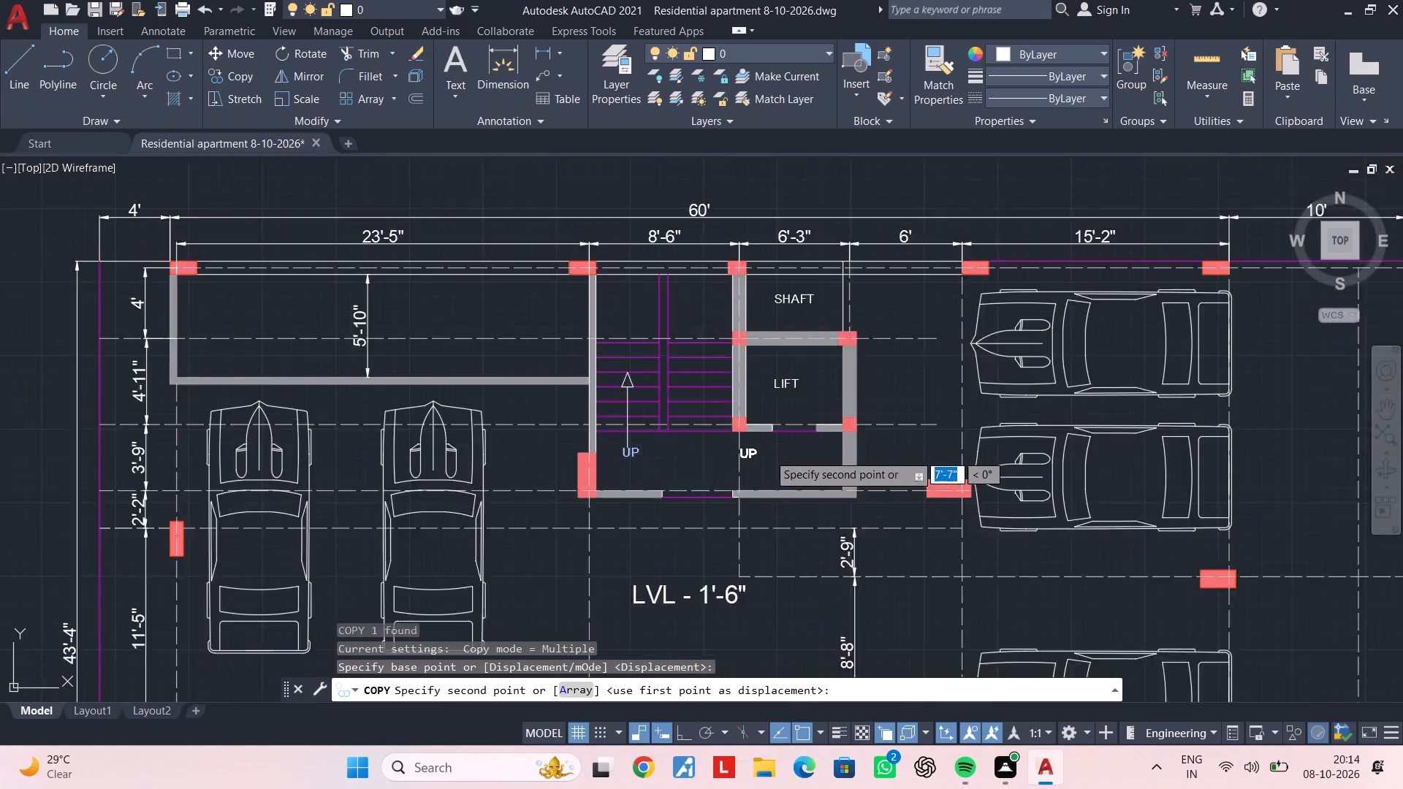
middle_click_drag(780, 454, 295, 356)
middle_click_drag(890, 378, 178, 357)
middle_click_drag(1024, 383, 657, 384)
scroll(832, 372, "up", 2)
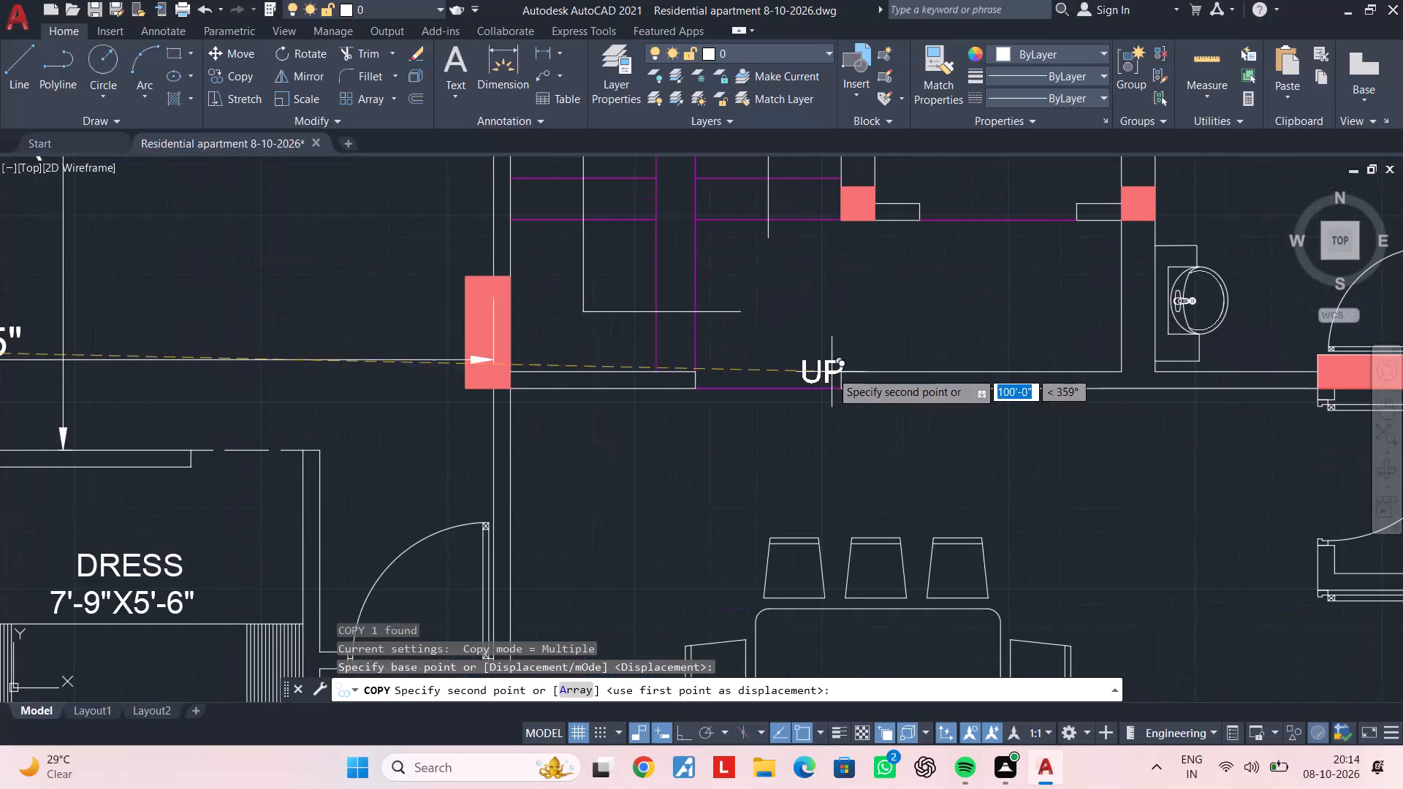
scroll(772, 324, "up", 2)
middle_click_drag(773, 310, 764, 407)
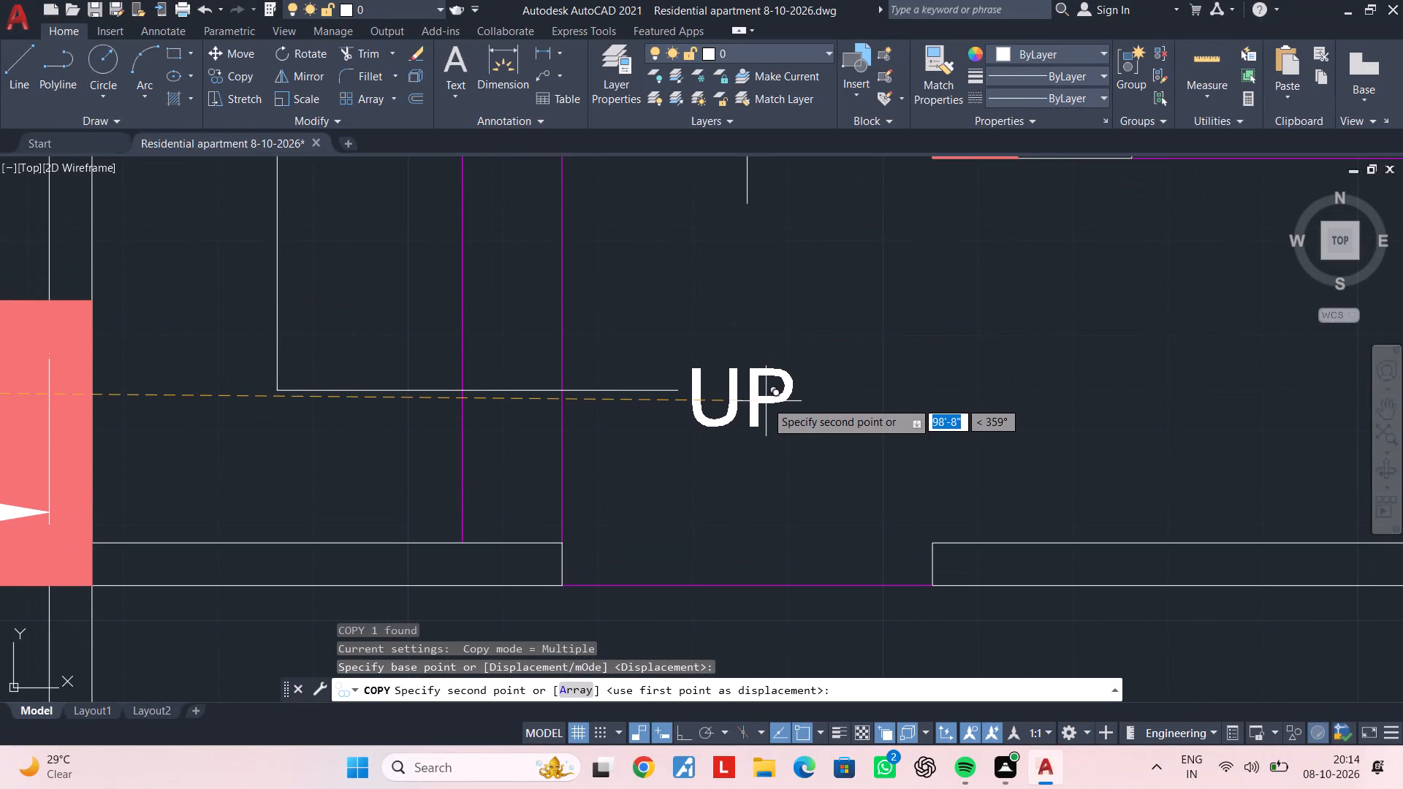
left_click(764, 400)
middle_click_drag(783, 256, 740, 455)
left_click(745, 433)
key("Escape")
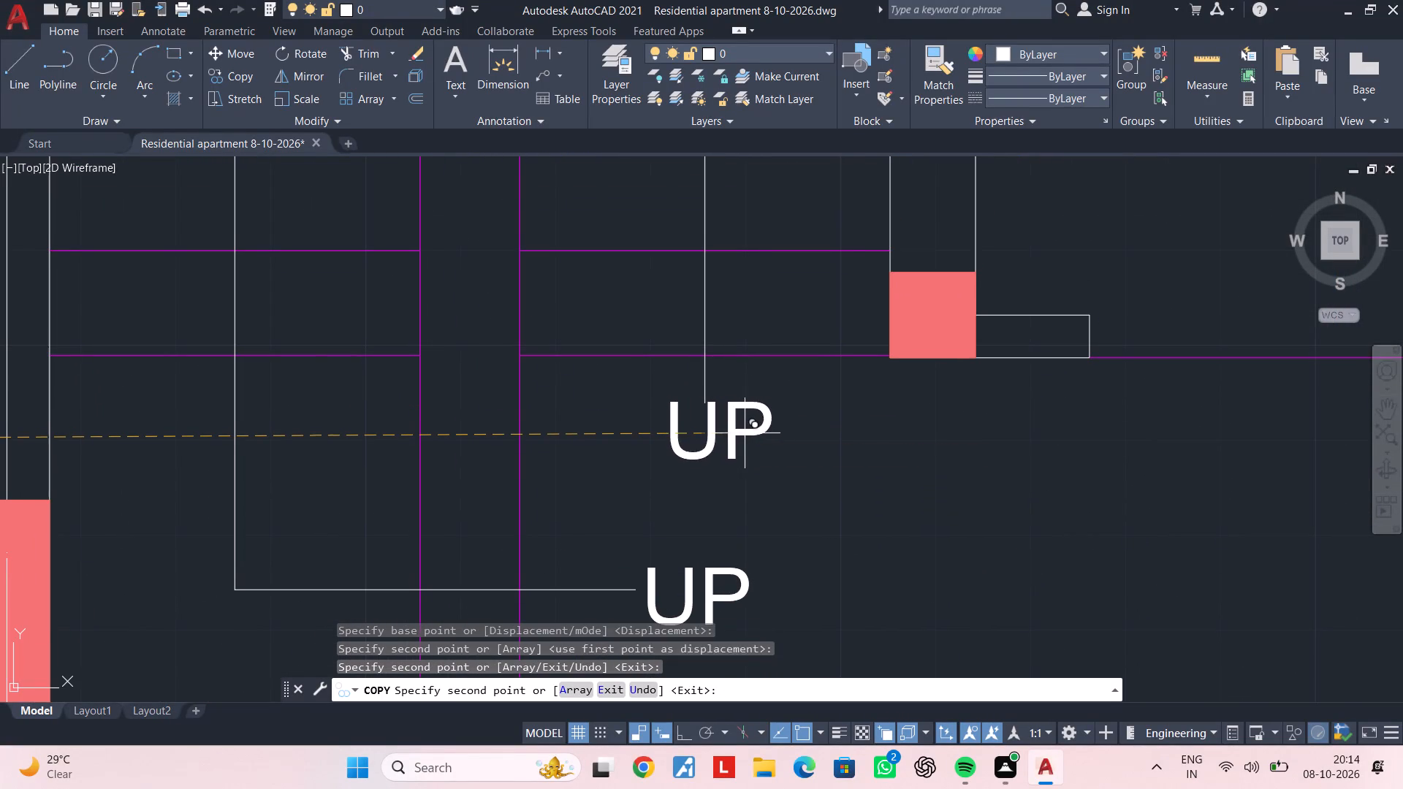
key("Escape")
Change the text of the copied UP label below the eastern flight's direction line to DN.
double_click(708, 441)
left_click(774, 425)
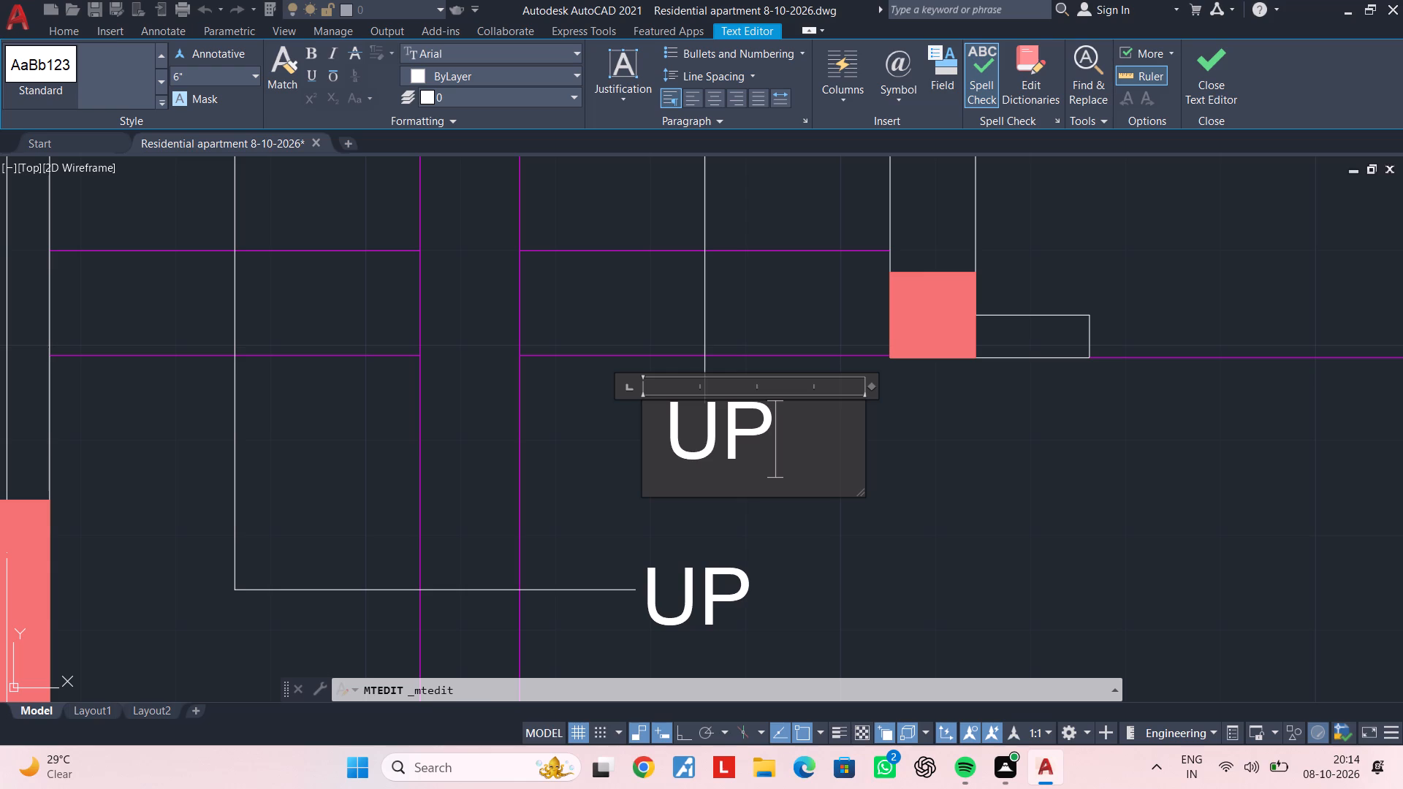
key("BackSpace")
key("BackSpace")
type("DN")
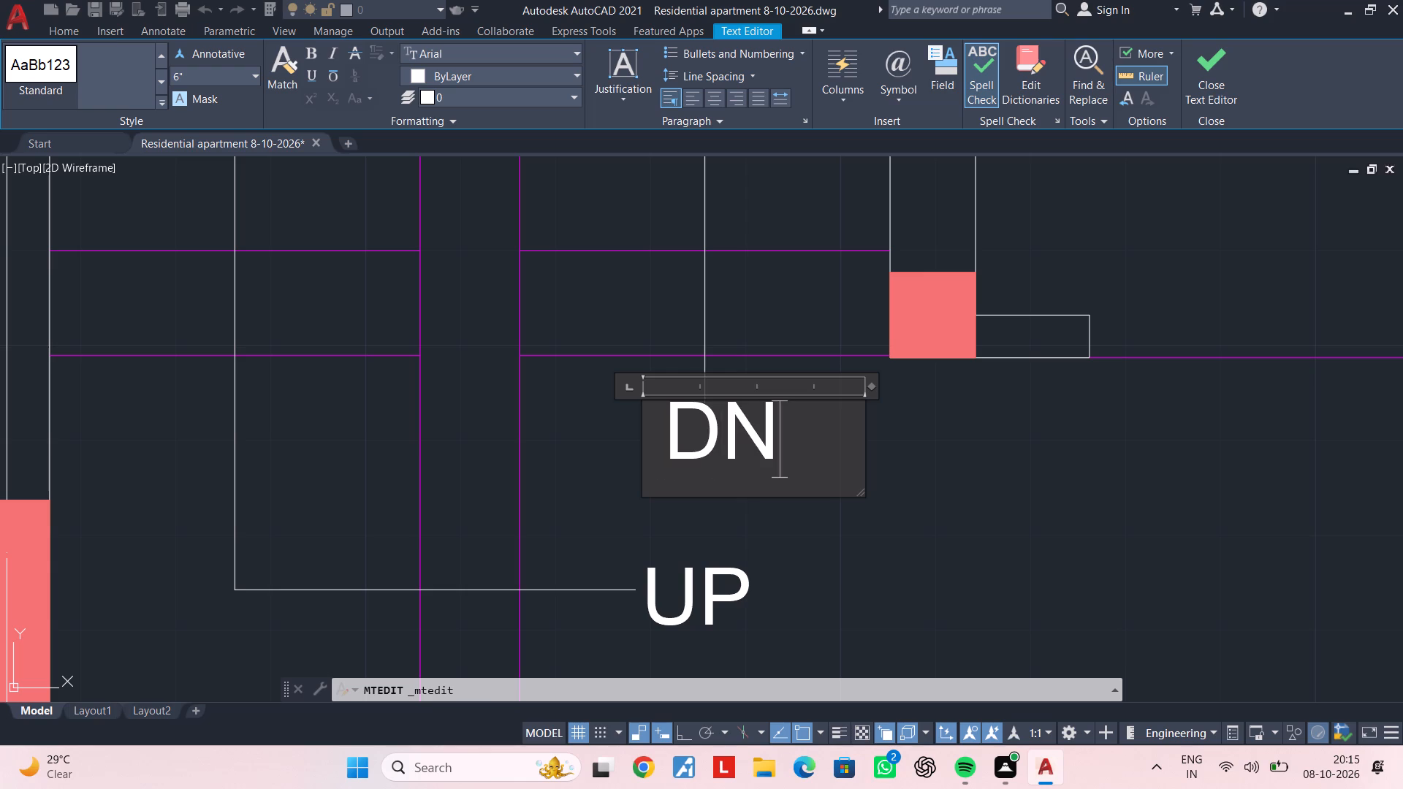
left_click(978, 549)
scroll(986, 544, "down", 3)
middle_click_drag(930, 531, 775, 531)
key("Escape")
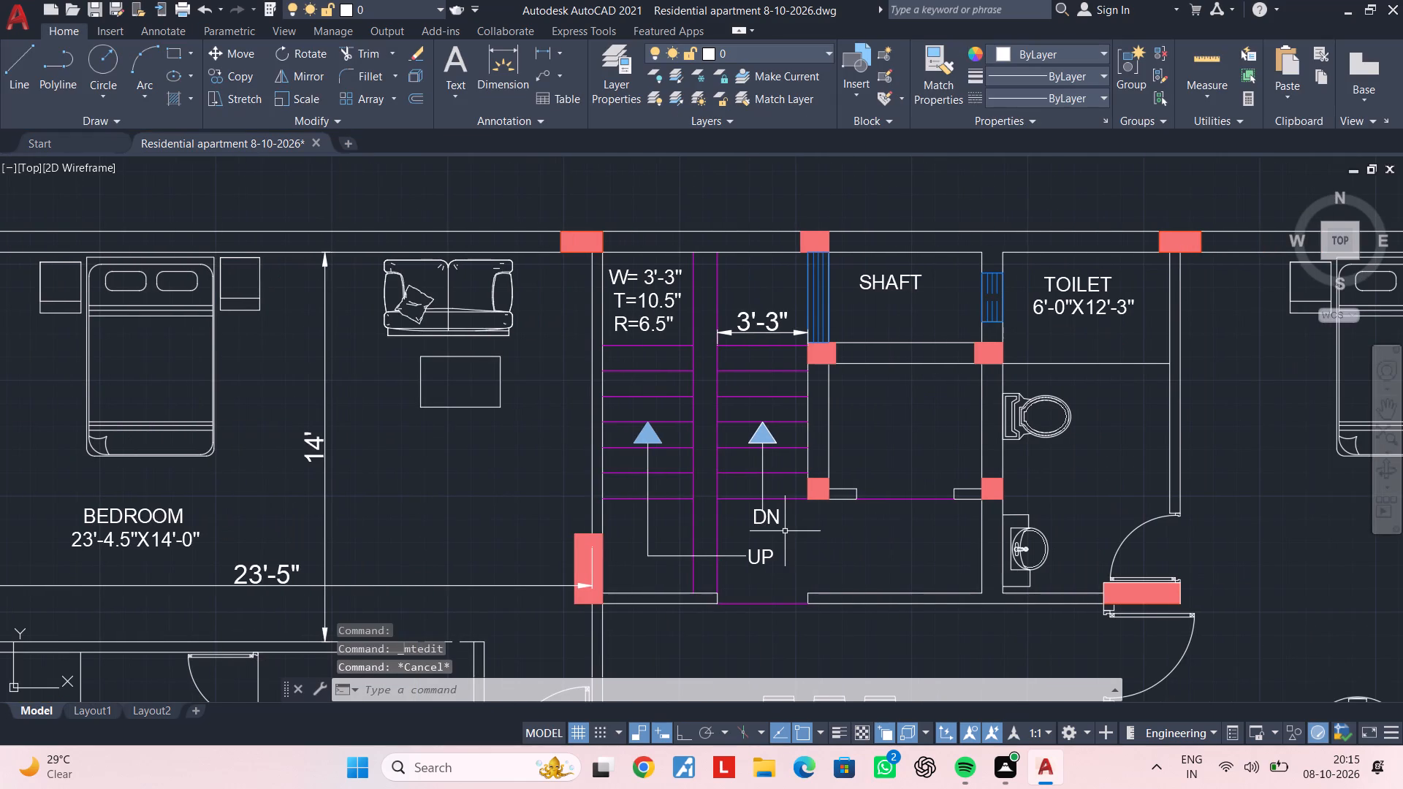
key("Escape")
key("Escape")
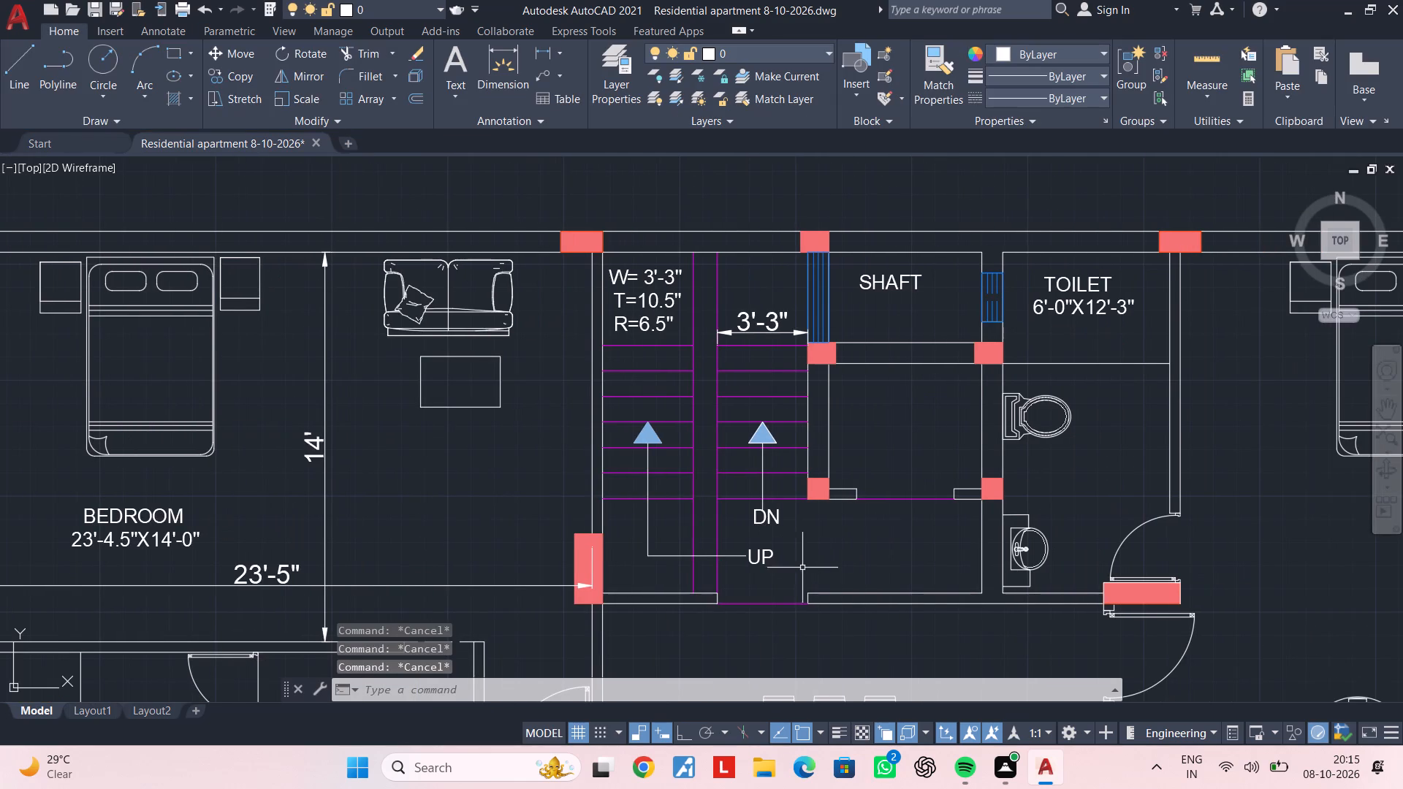
Copy the DN label into the lobby in front of the lift, east of the UP label.
middle_click_drag(809, 564, 813, 514)
scroll(813, 514, "down", 1)
scroll(813, 514, "up", 2)
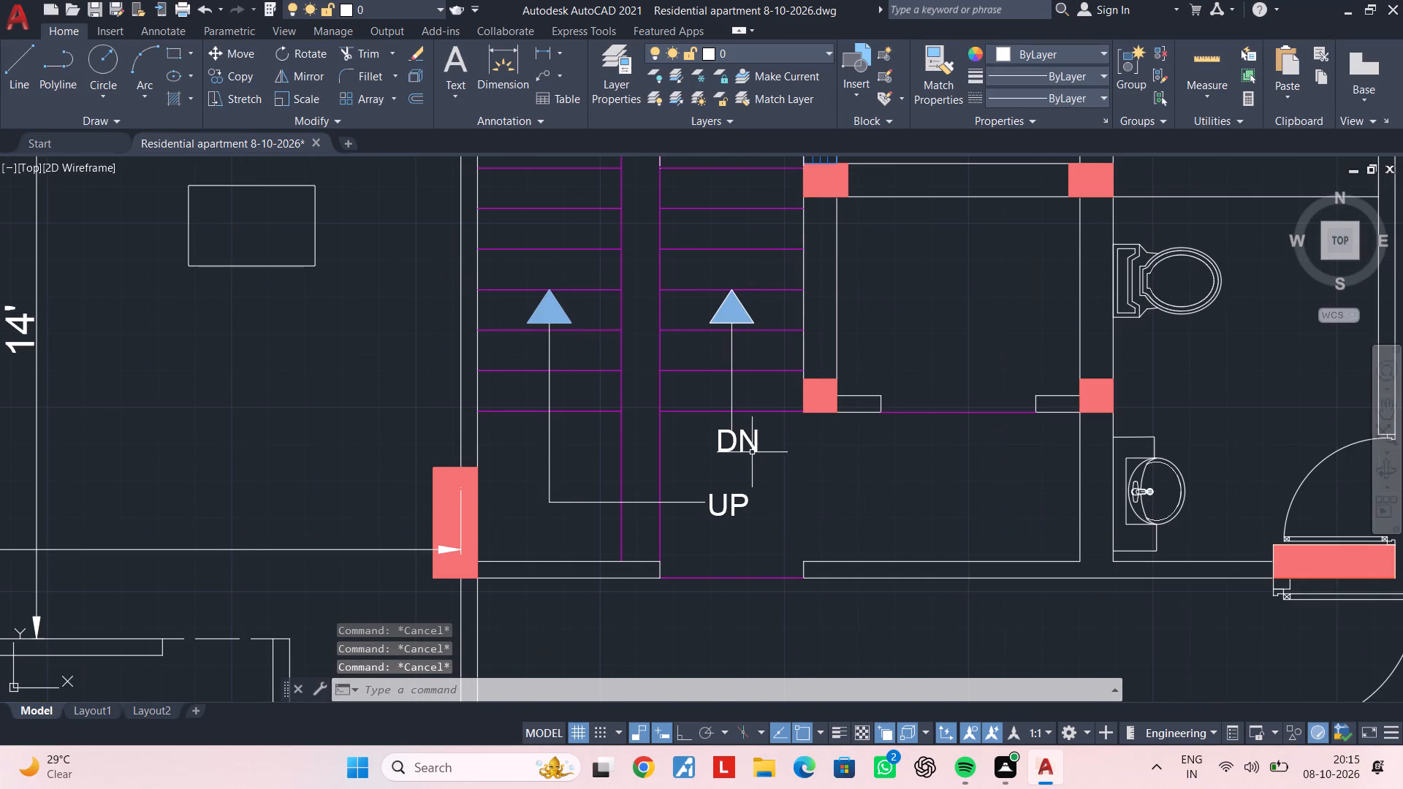
left_click(751, 447)
type("CO")
key("space")
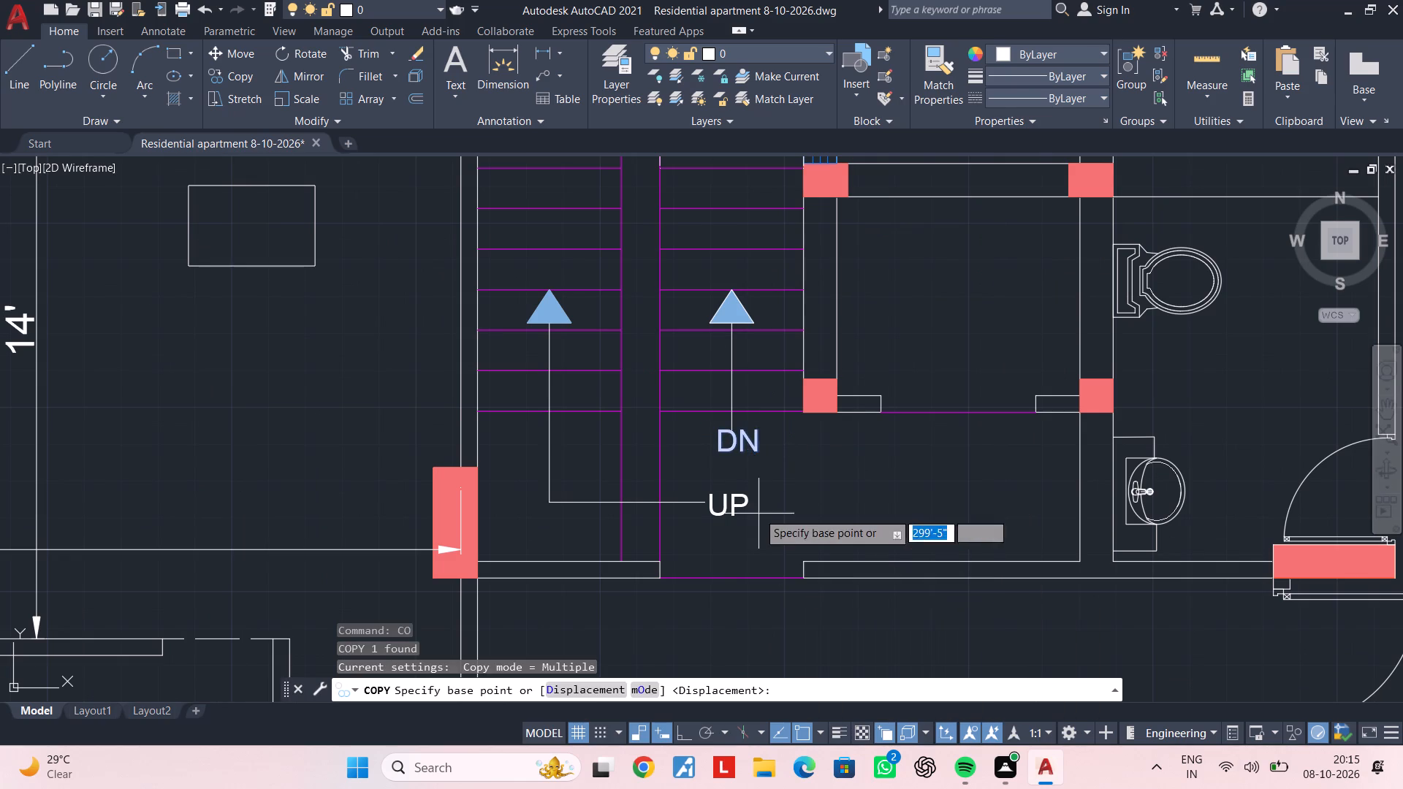
left_click(748, 453)
scroll(832, 522, "up", 2)
left_click(833, 495)
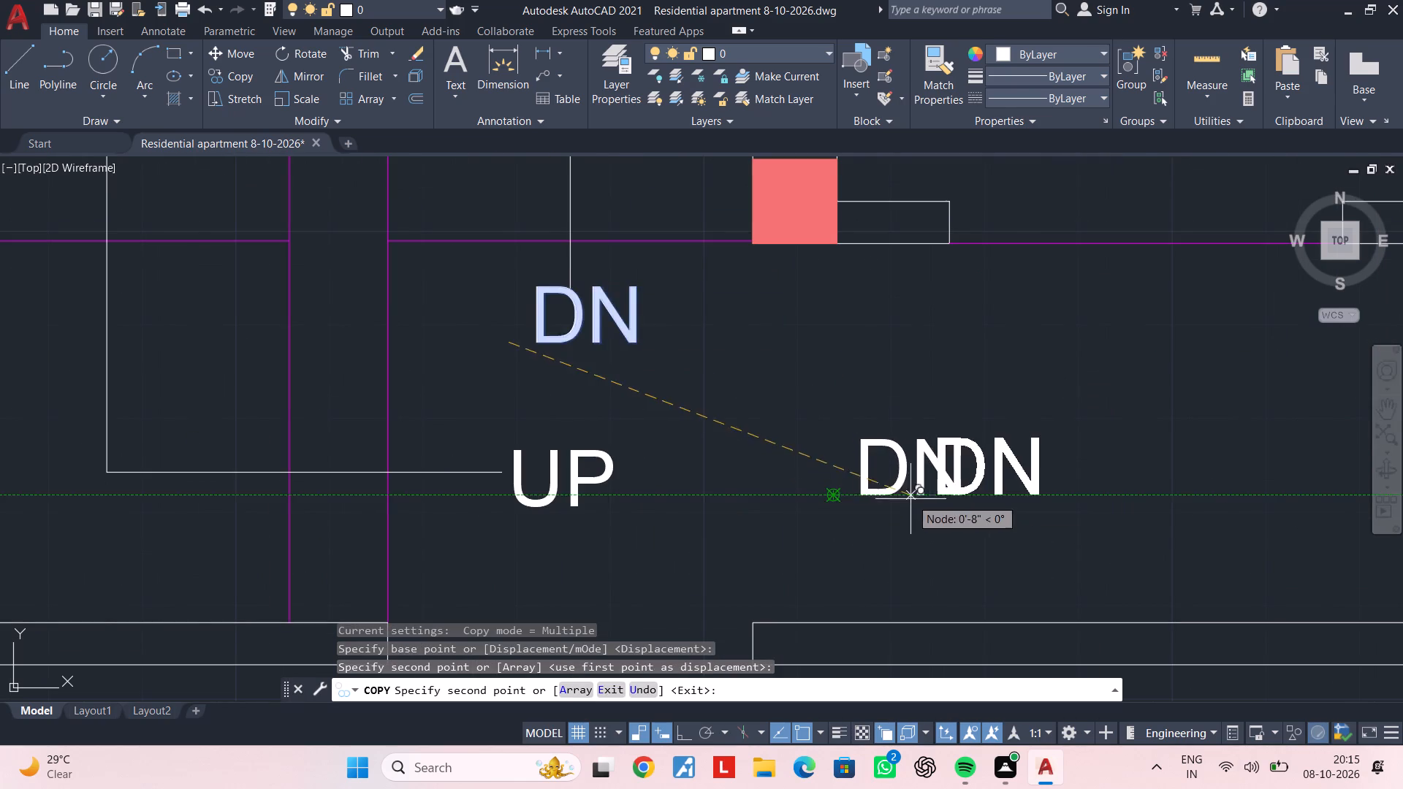
middle_click_drag(902, 498, 793, 512)
key("Escape")
Replace the lobby label's text with L/LB, indented by three spaces, and widen its text frame.
double_click(818, 492)
left_click_drag(872, 484, 715, 491)
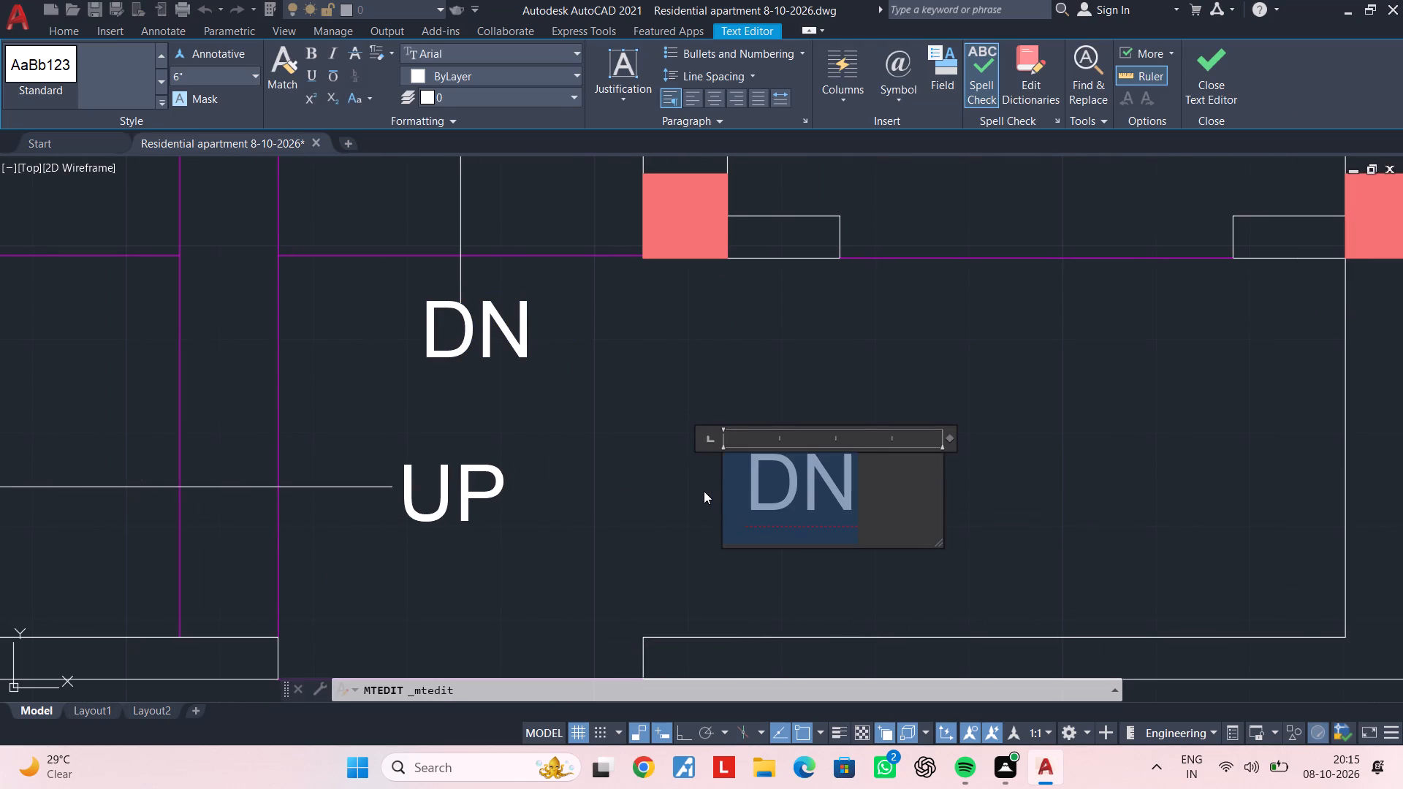
key("BackSpace")
key("space")
key("space")
key("space")
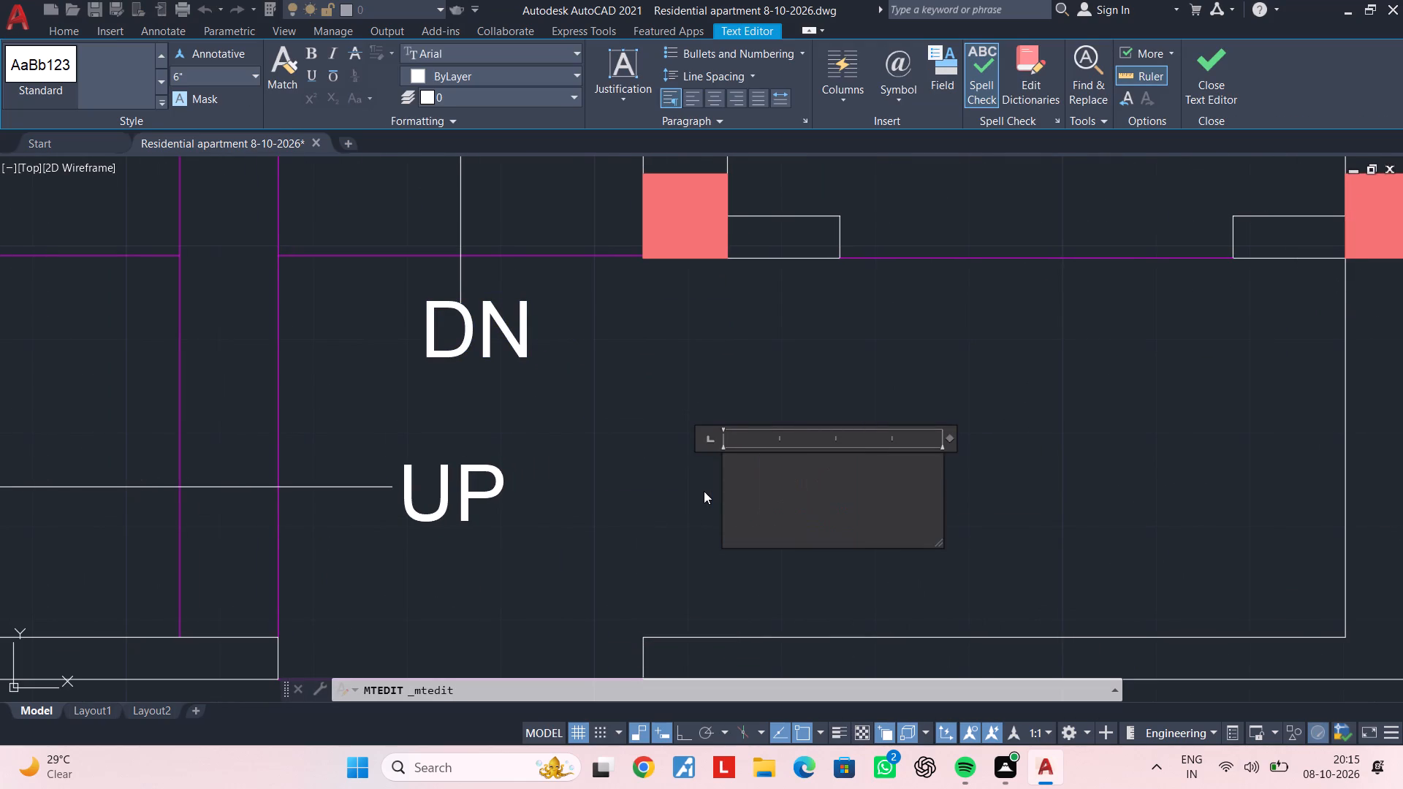
key("l")
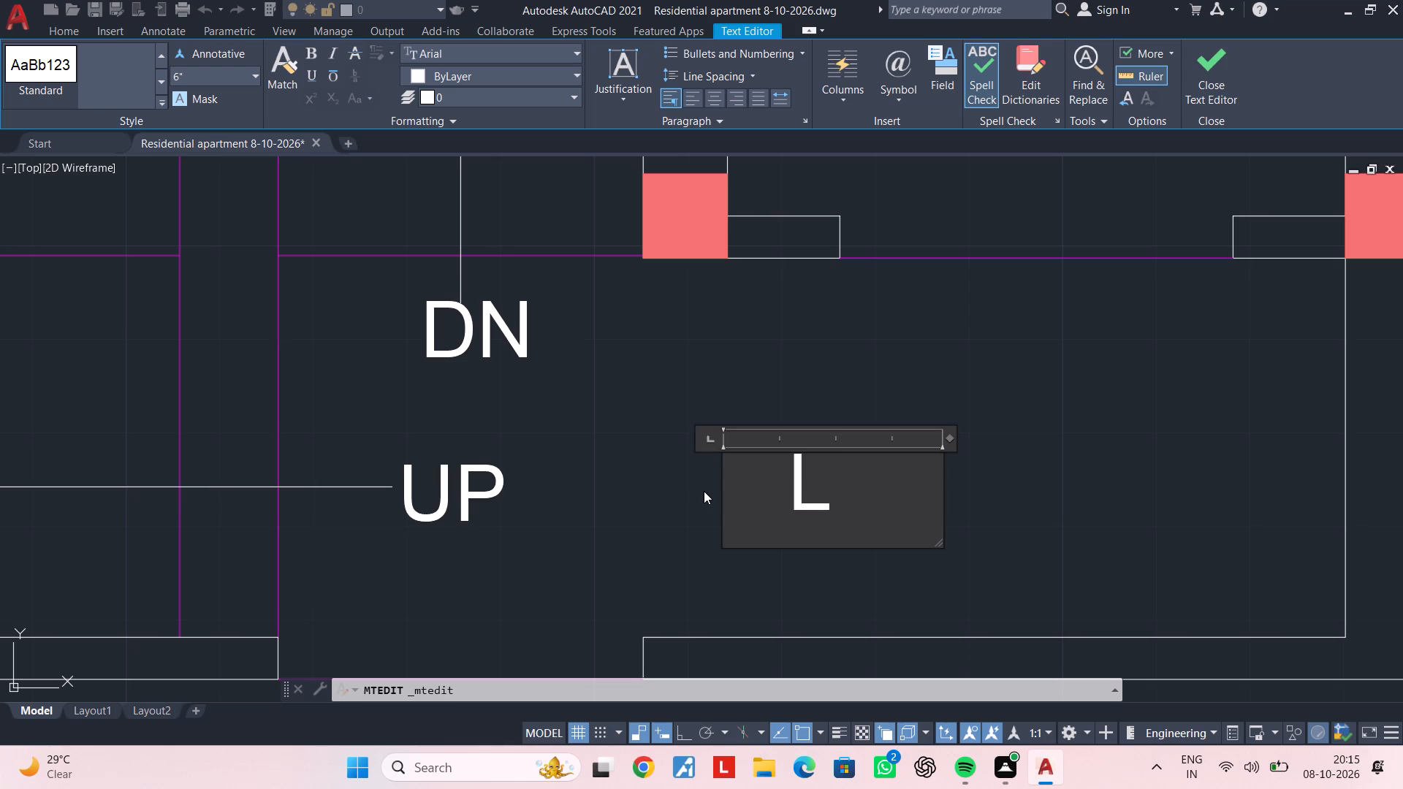
key("slash")
key("l")
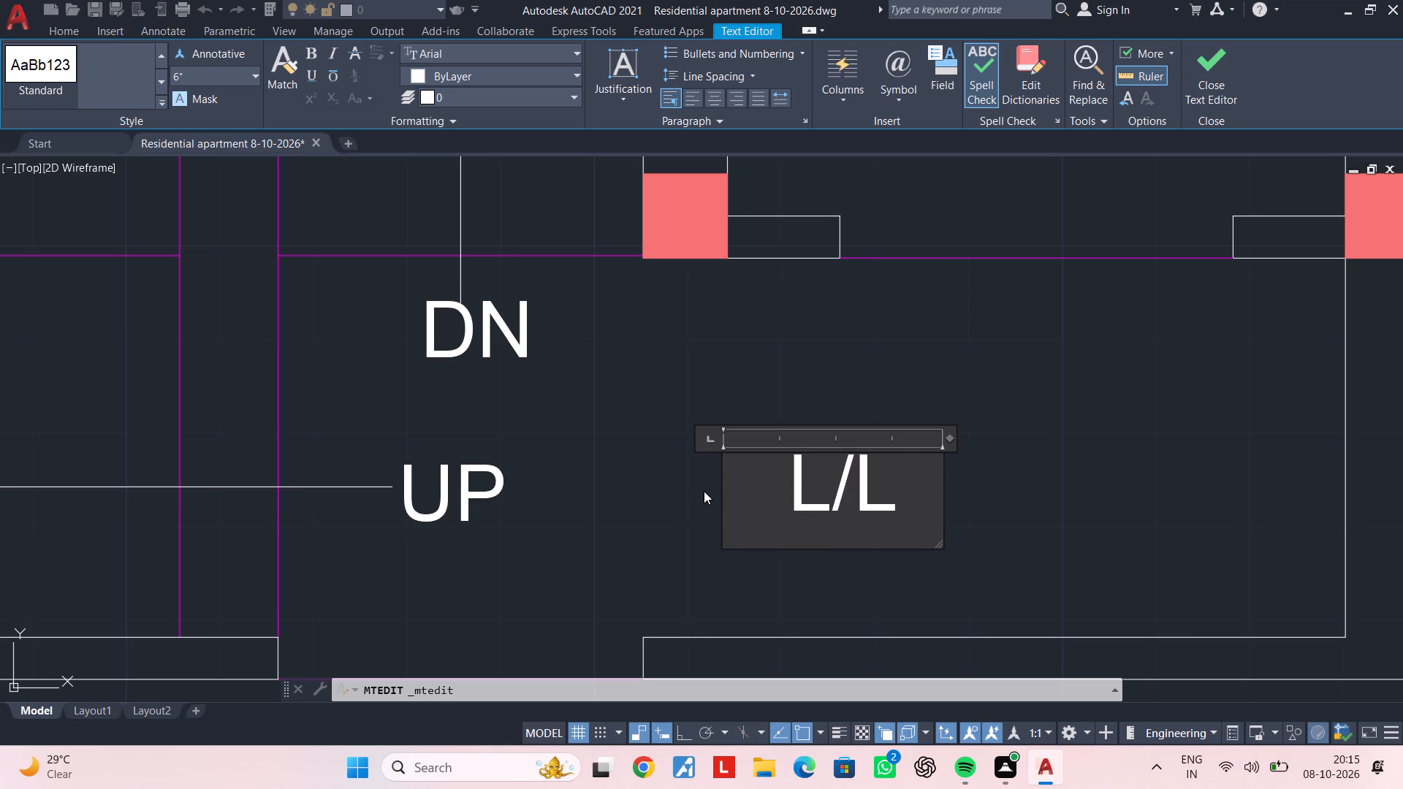
key("b")
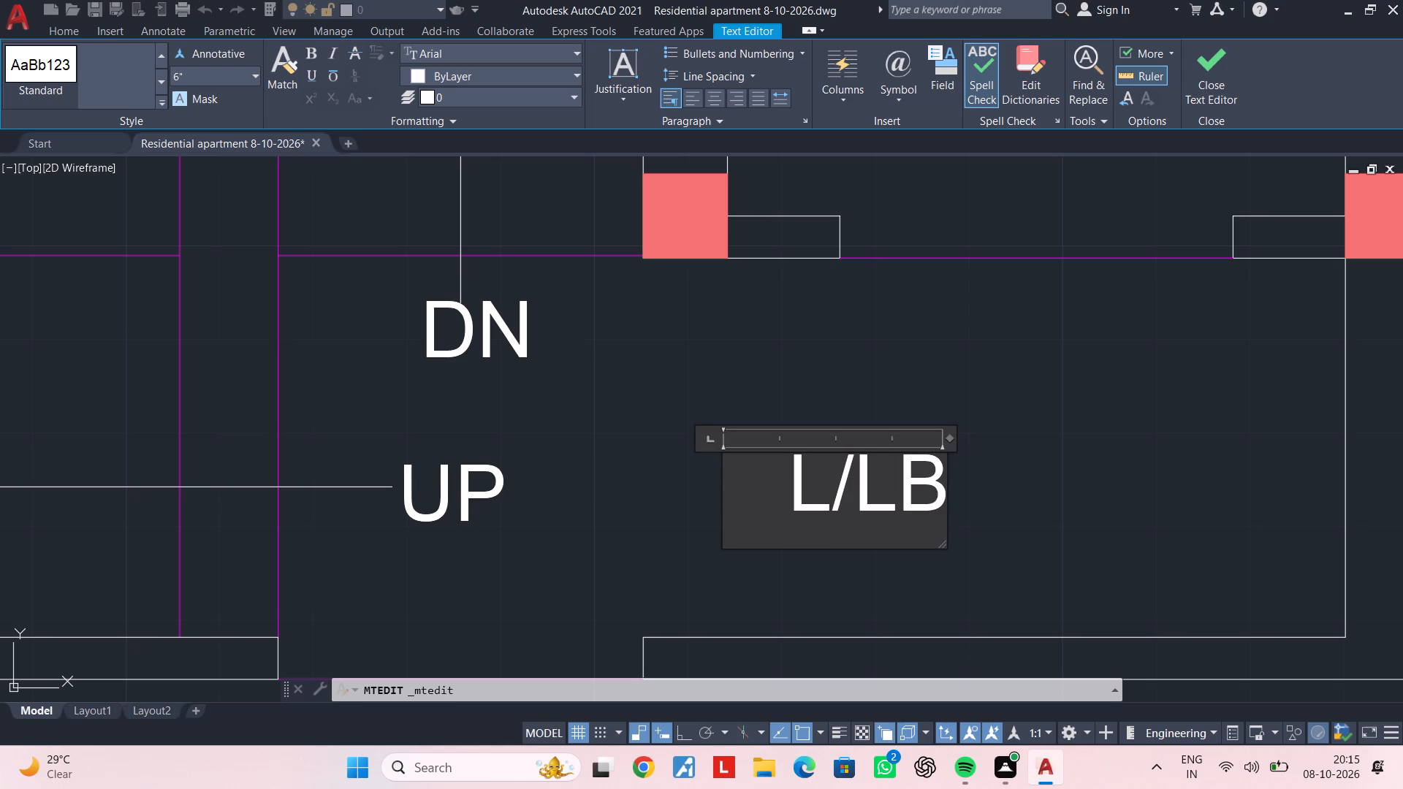
left_click_drag(947, 441, 995, 440)
left_click(1053, 493)
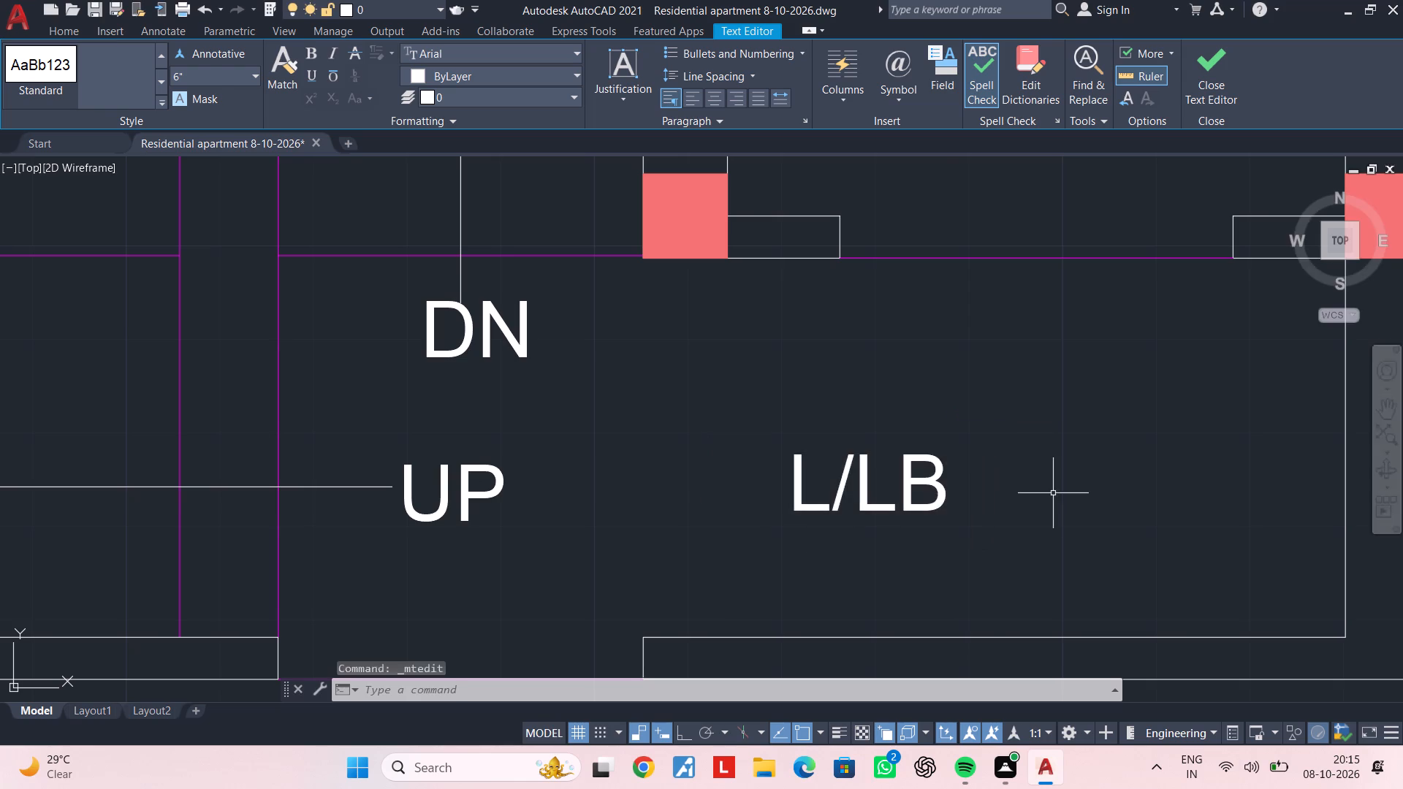
key("Escape")
scroll(1053, 493, "down", 2)
middle_click_drag(1053, 493, 957, 495)
key("Escape")
key("Escape")
key("Escape")
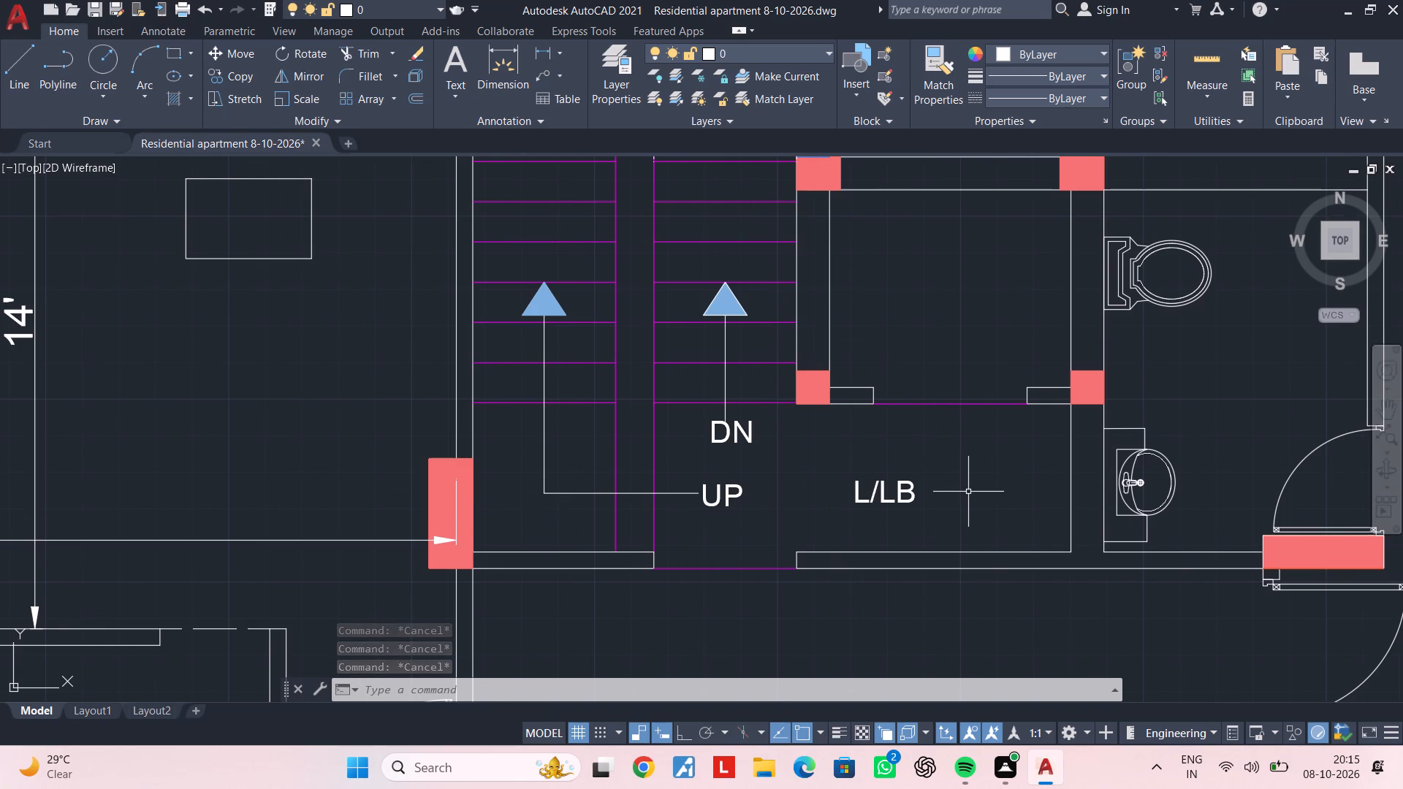
key("Escape")
key("Escape")
Copy the LIFT label from the parking-level plan into the lift shaft of the apartment plan.
scroll(968, 492, "down", 2)
middle_click_drag(968, 492, 877, 519)
middle_click_drag(748, 513, 992, 495)
scroll(821, 501, "down", 2)
middle_click_drag(852, 498, 947, 488)
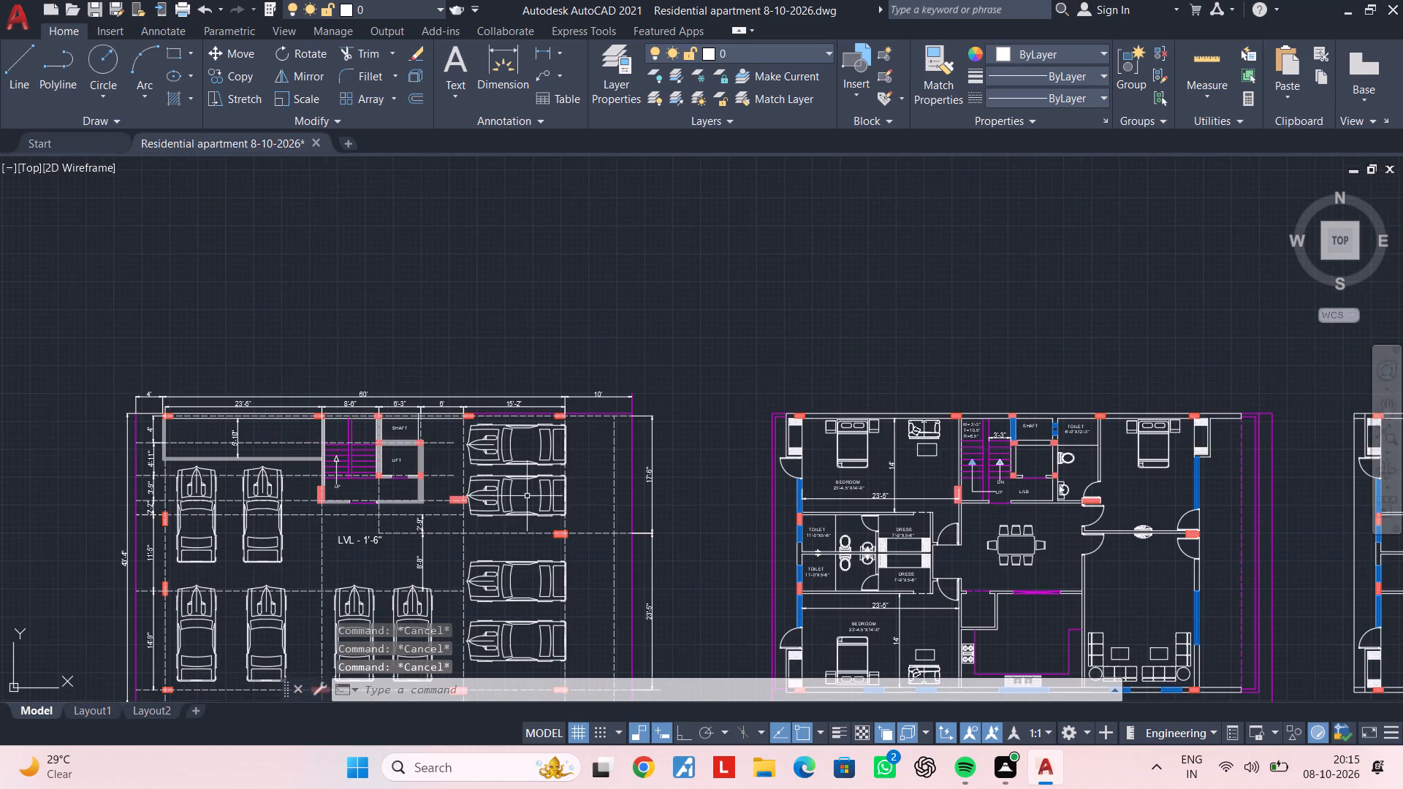
scroll(433, 480, "up", 3)
left_click(281, 408)
left_click(275, 399)
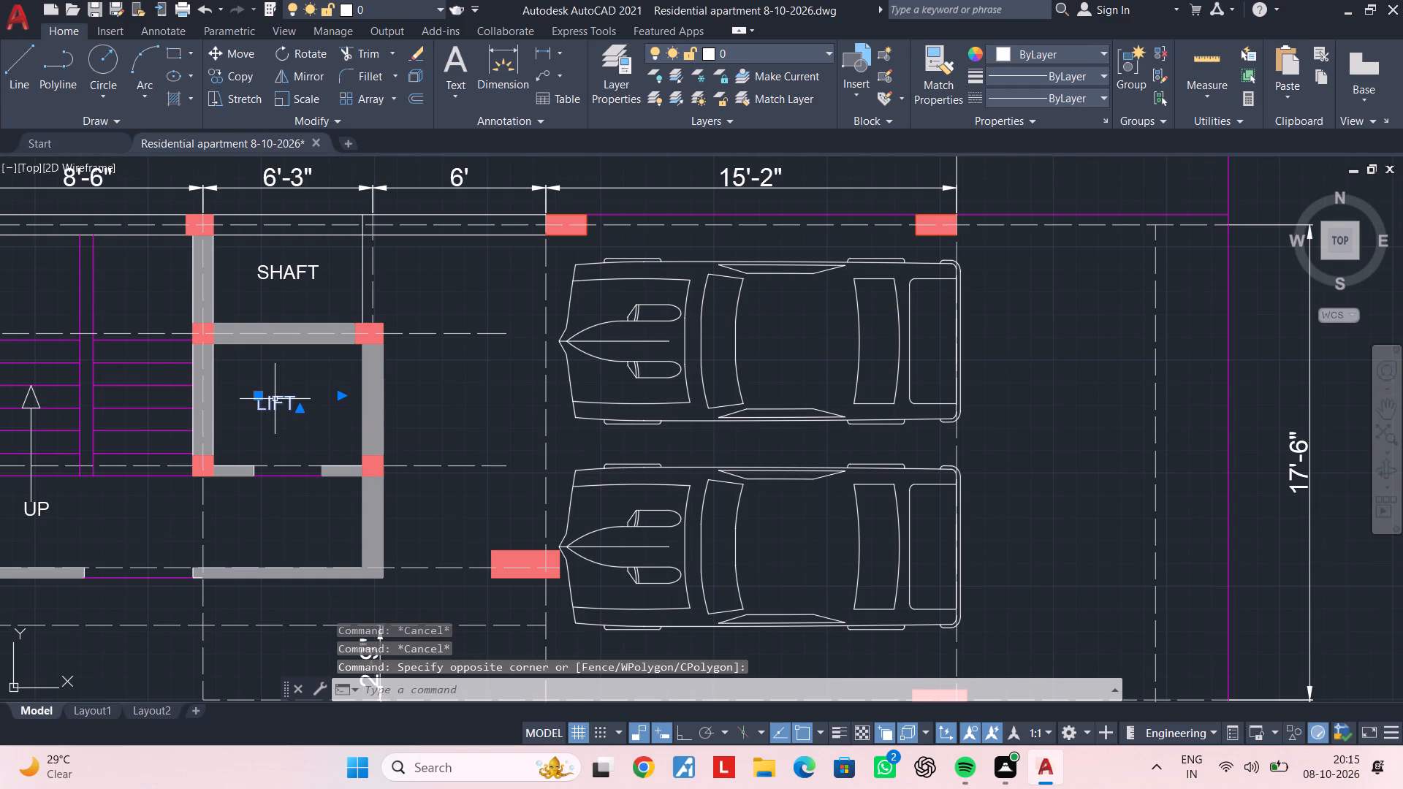
type("CO")
key("space")
left_click_drag(275, 399, 300, 399)
scroll(1213, 389, "down", 1)
middle_click_drag(1205, 389, 515, 395)
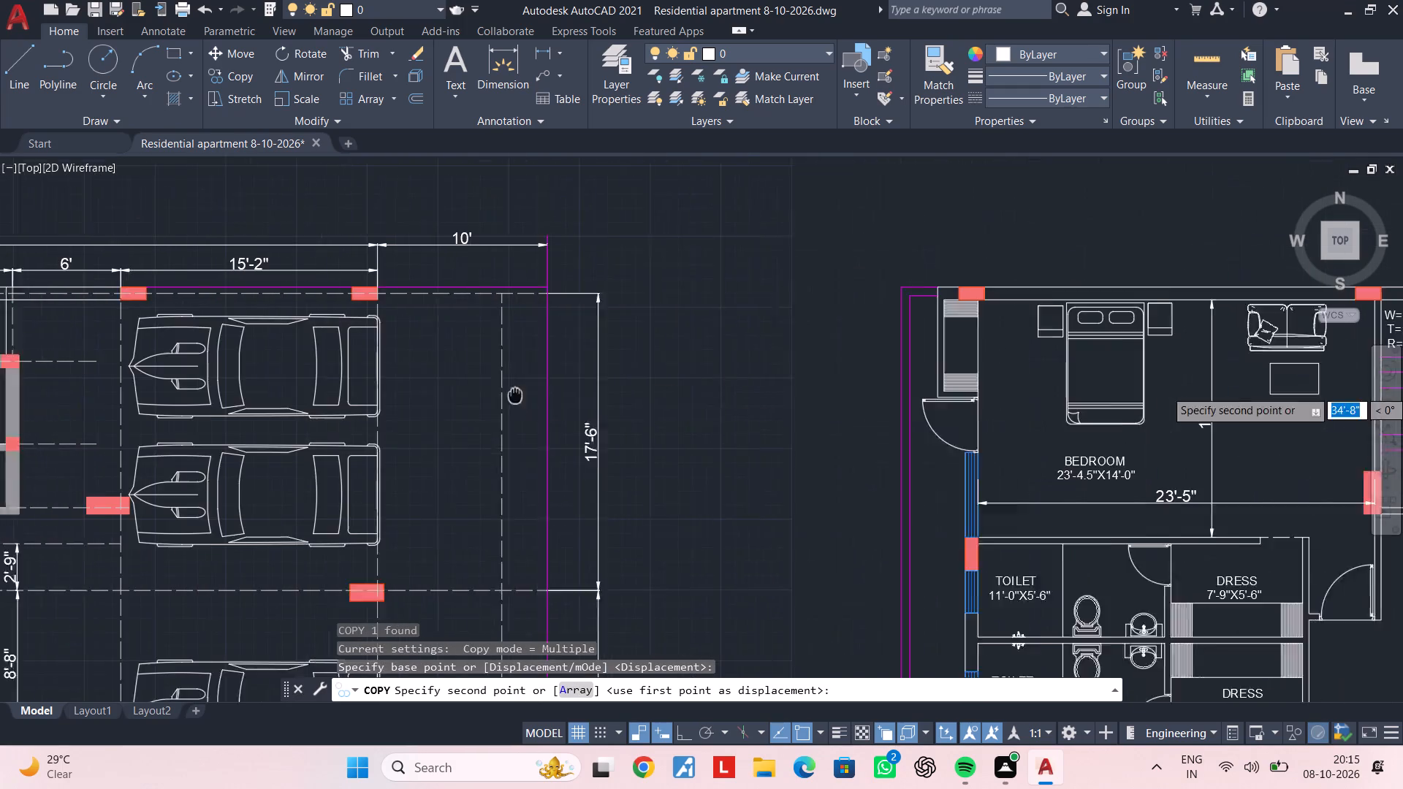
middle_click_drag(515, 395, 486, 395)
middle_click_drag(870, 394, 438, 403)
middle_click_drag(995, 388, 699, 389)
scroll(759, 395, "up", 2)
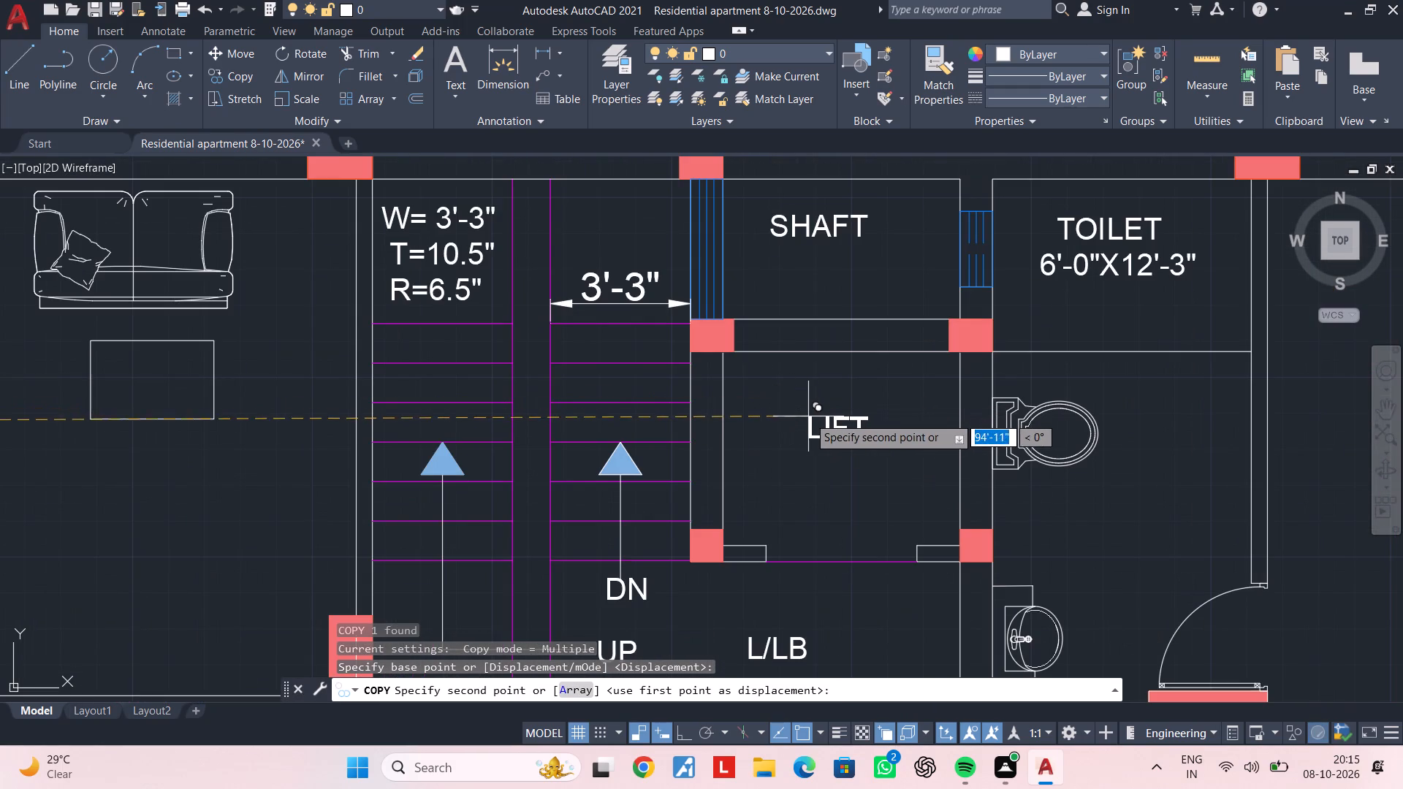
left_click(798, 419)
key("Escape")
key("Escape")
key("Escape")
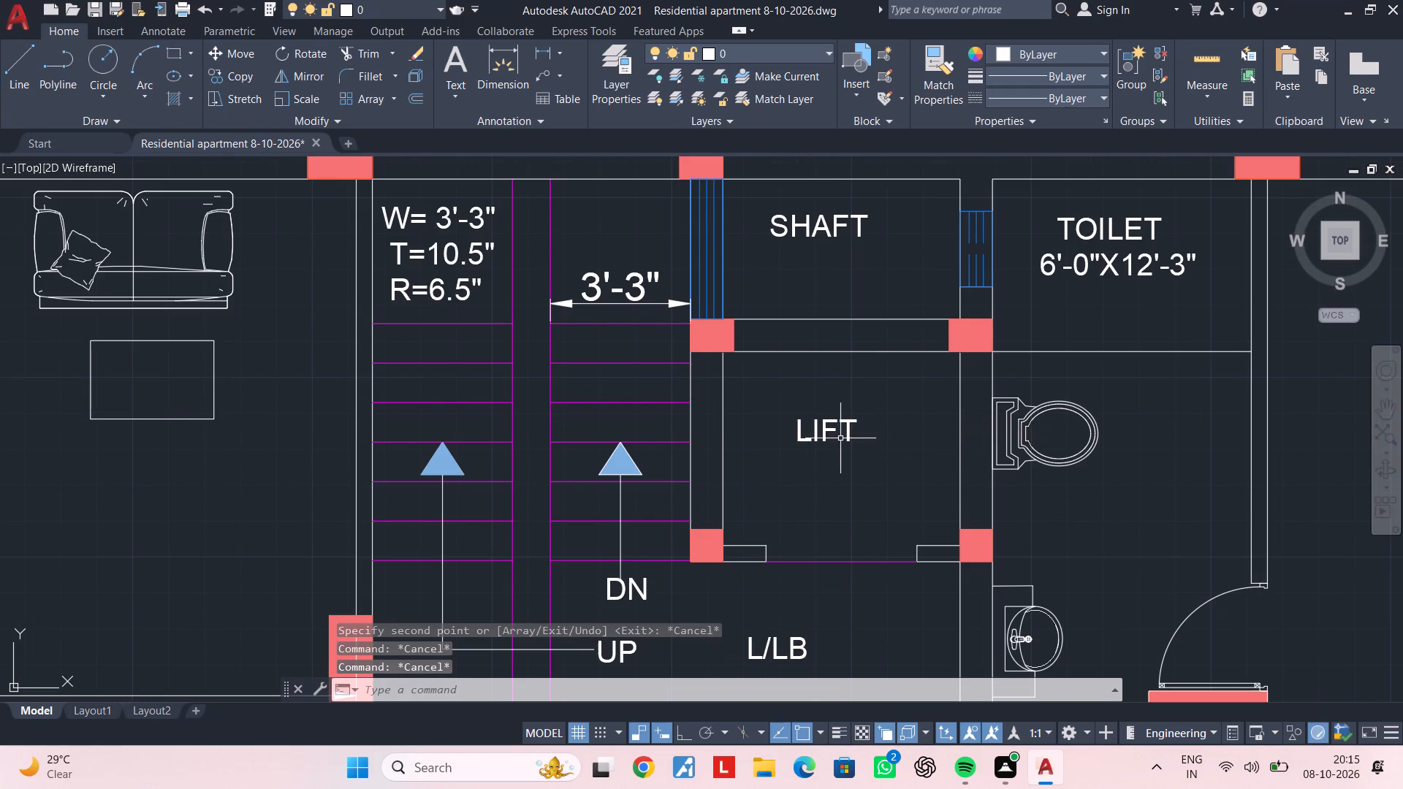
key("Escape")
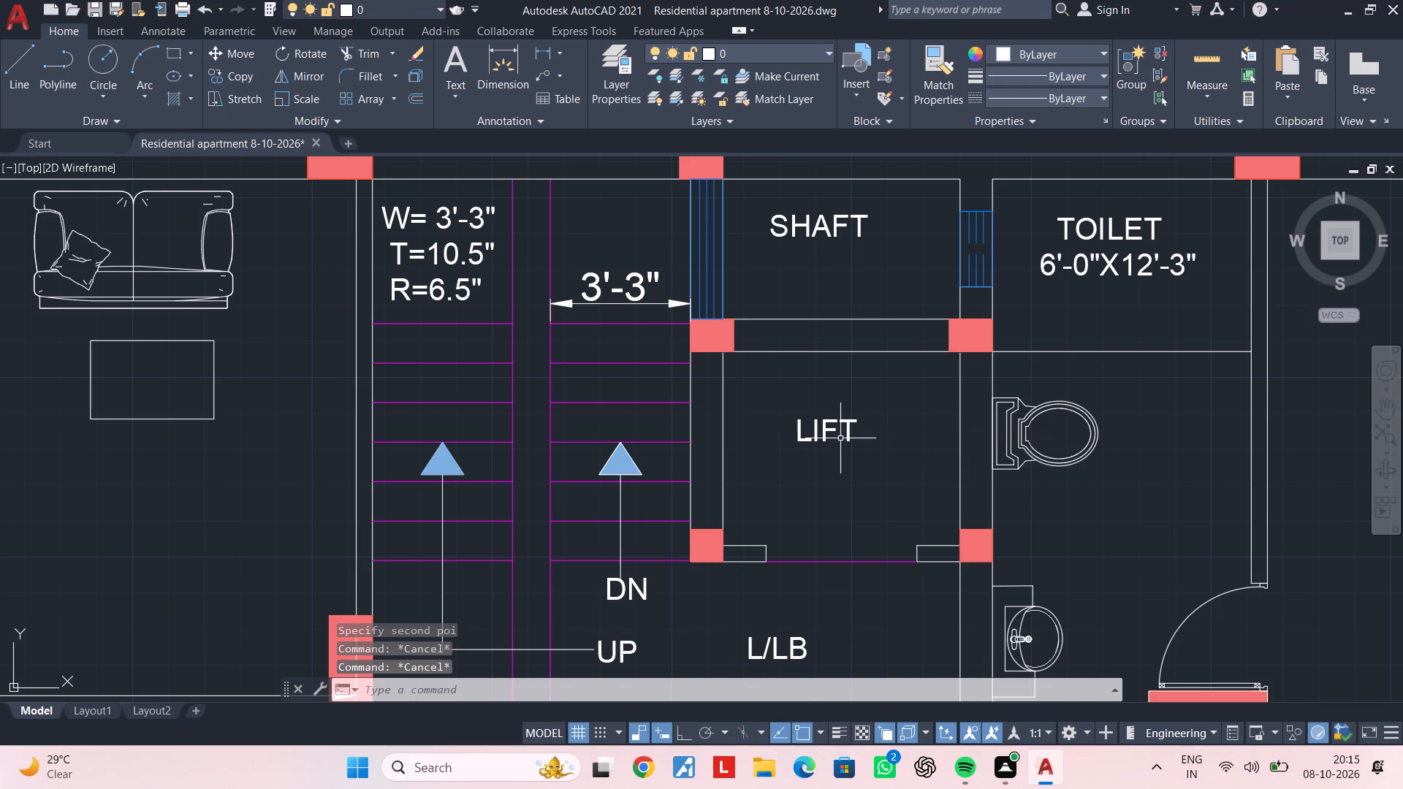
key("Escape")
Add a horizontal linear dimension of the lift's inside width, placed above the LIFT label.
middle_click_drag(848, 408, 821, 447)
key("Escape")
key("Escape")
key("Escape")
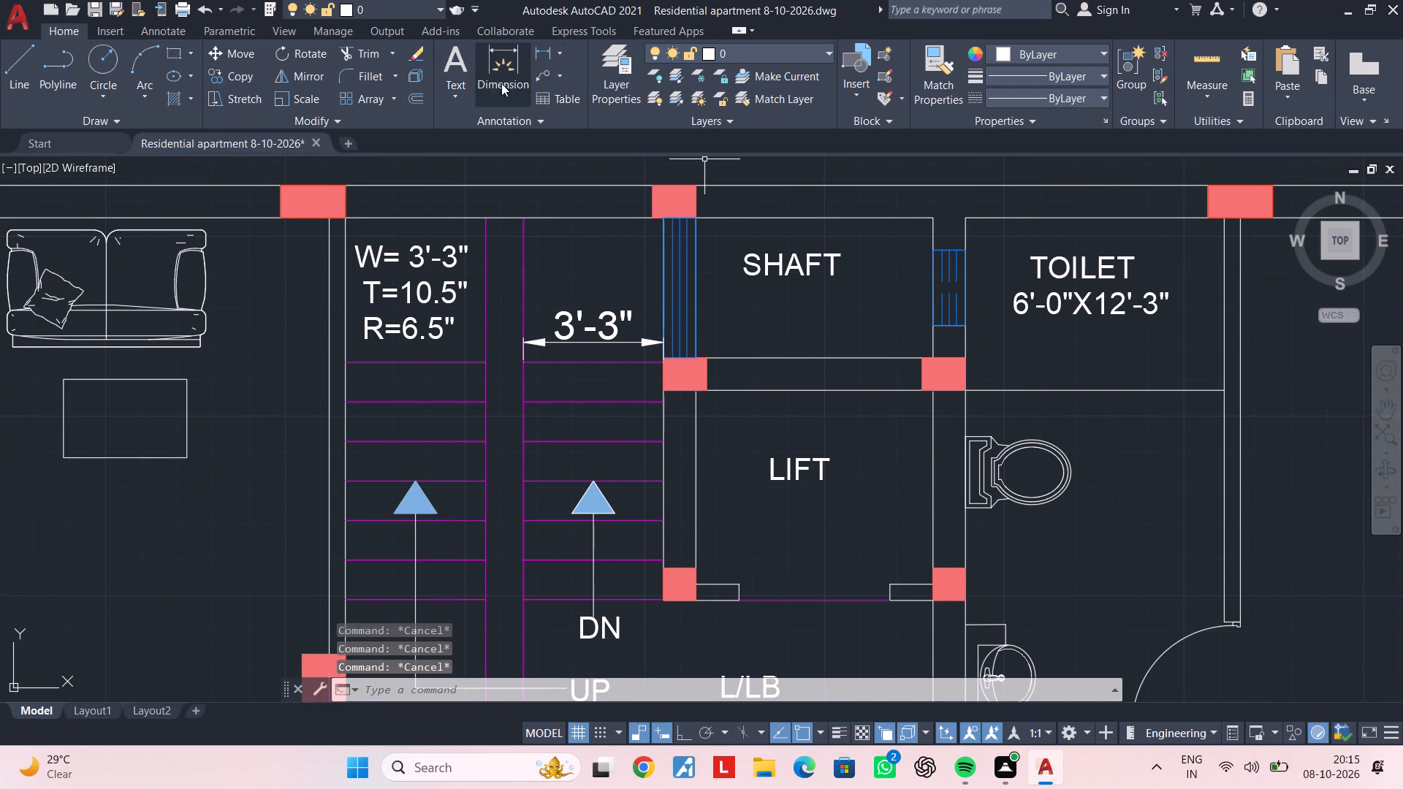
key("Escape")
left_click(538, 46)
scroll(720, 436, "up", 2)
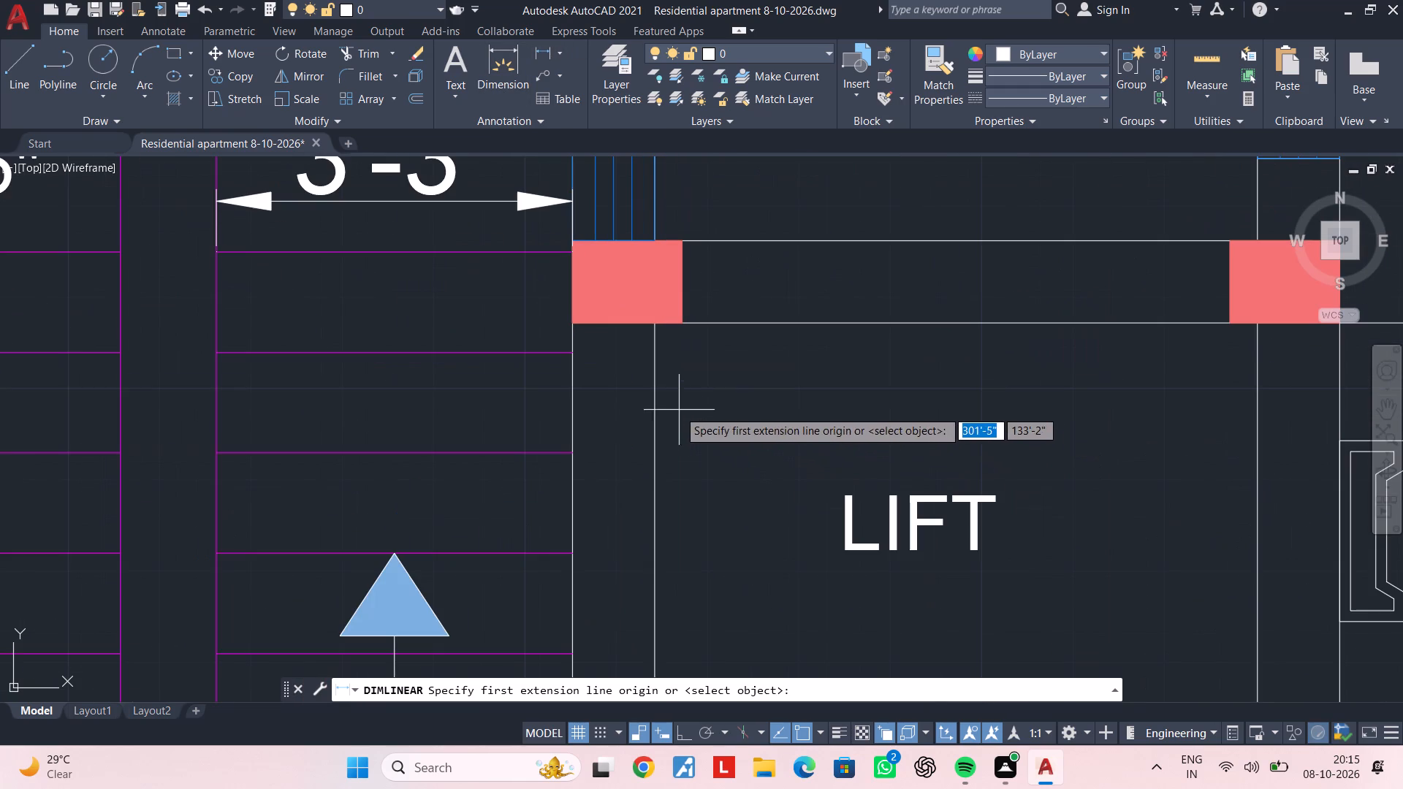
left_click(653, 399)
middle_click_drag(973, 400, 800, 401)
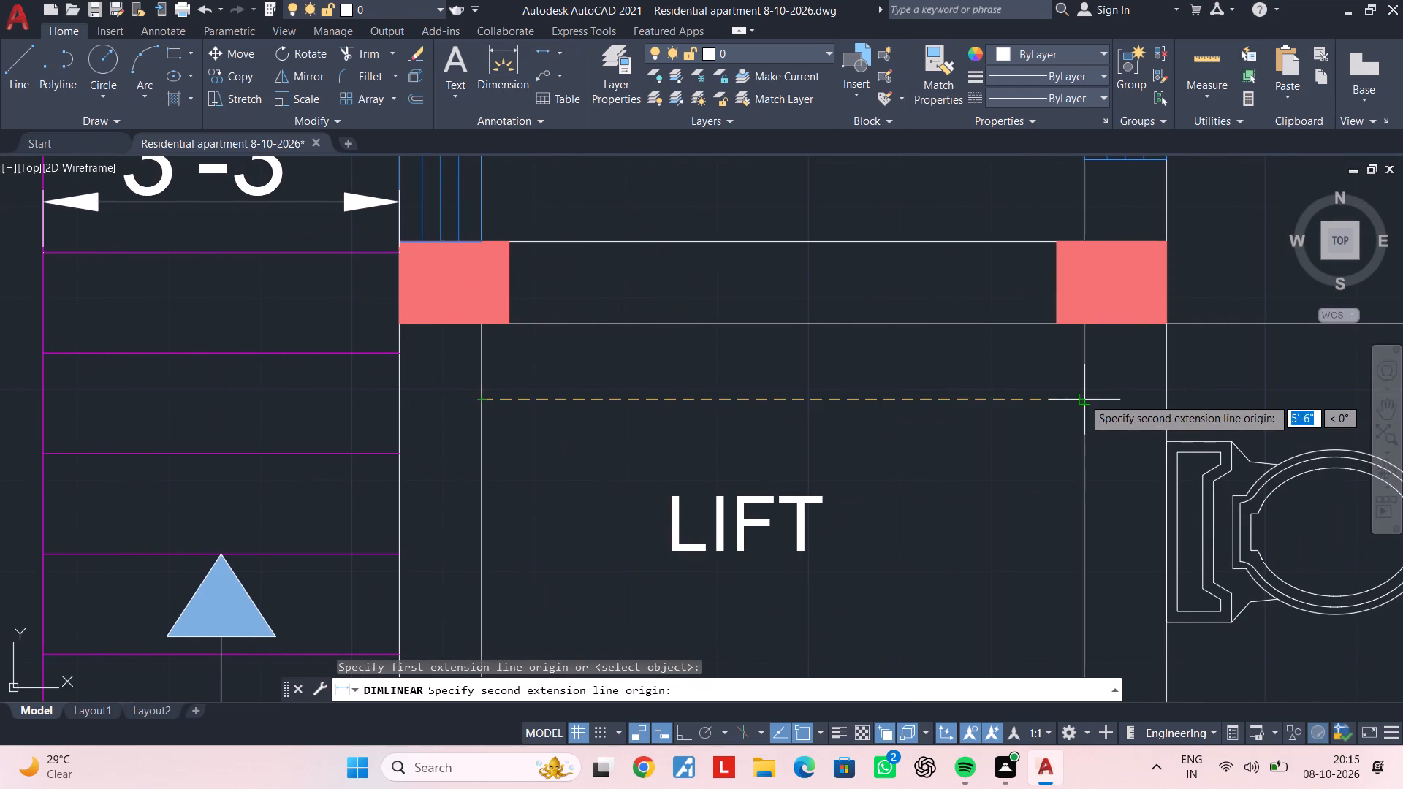
left_click(1083, 397)
left_click(1056, 427)
scroll(1057, 449, "down", 2)
middle_click_drag(1057, 449, 982, 358)
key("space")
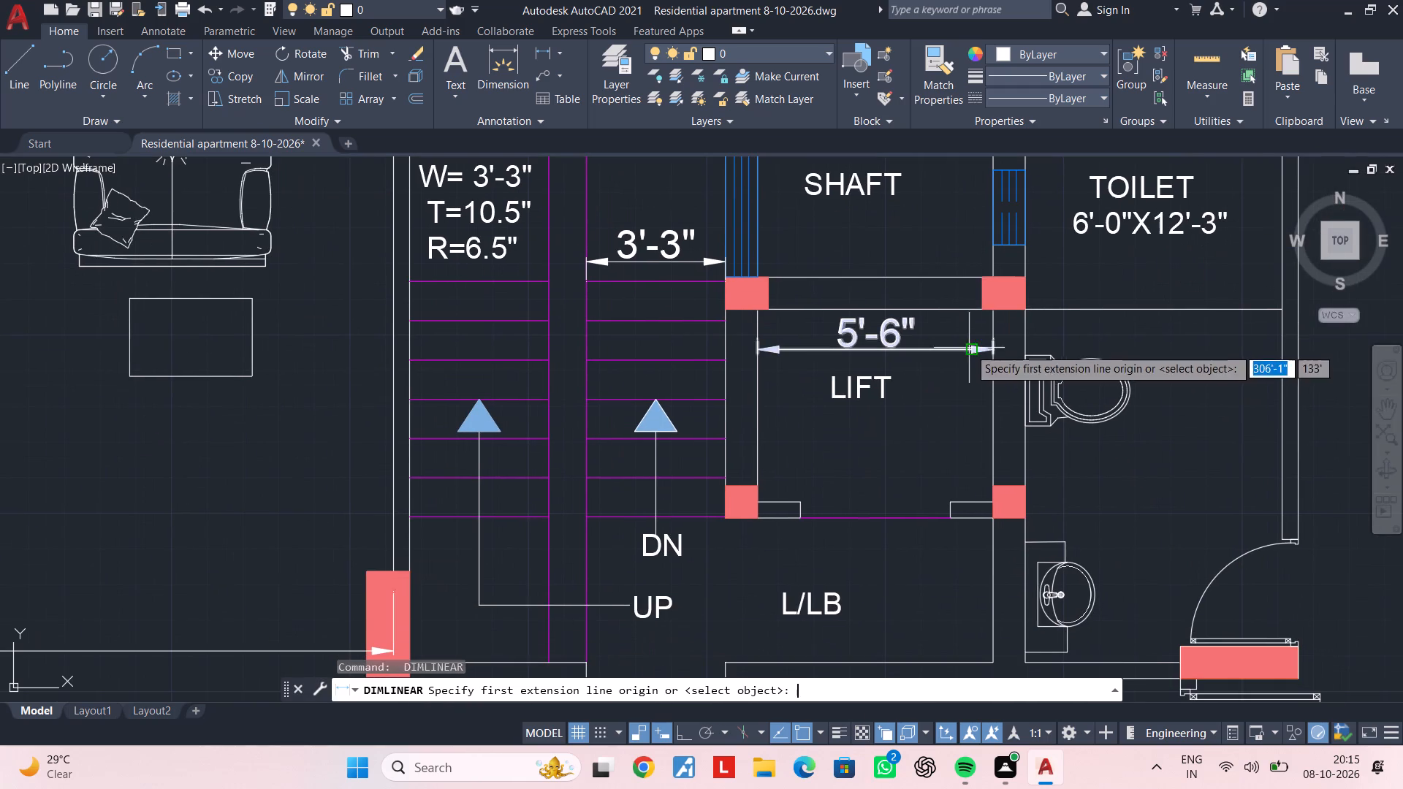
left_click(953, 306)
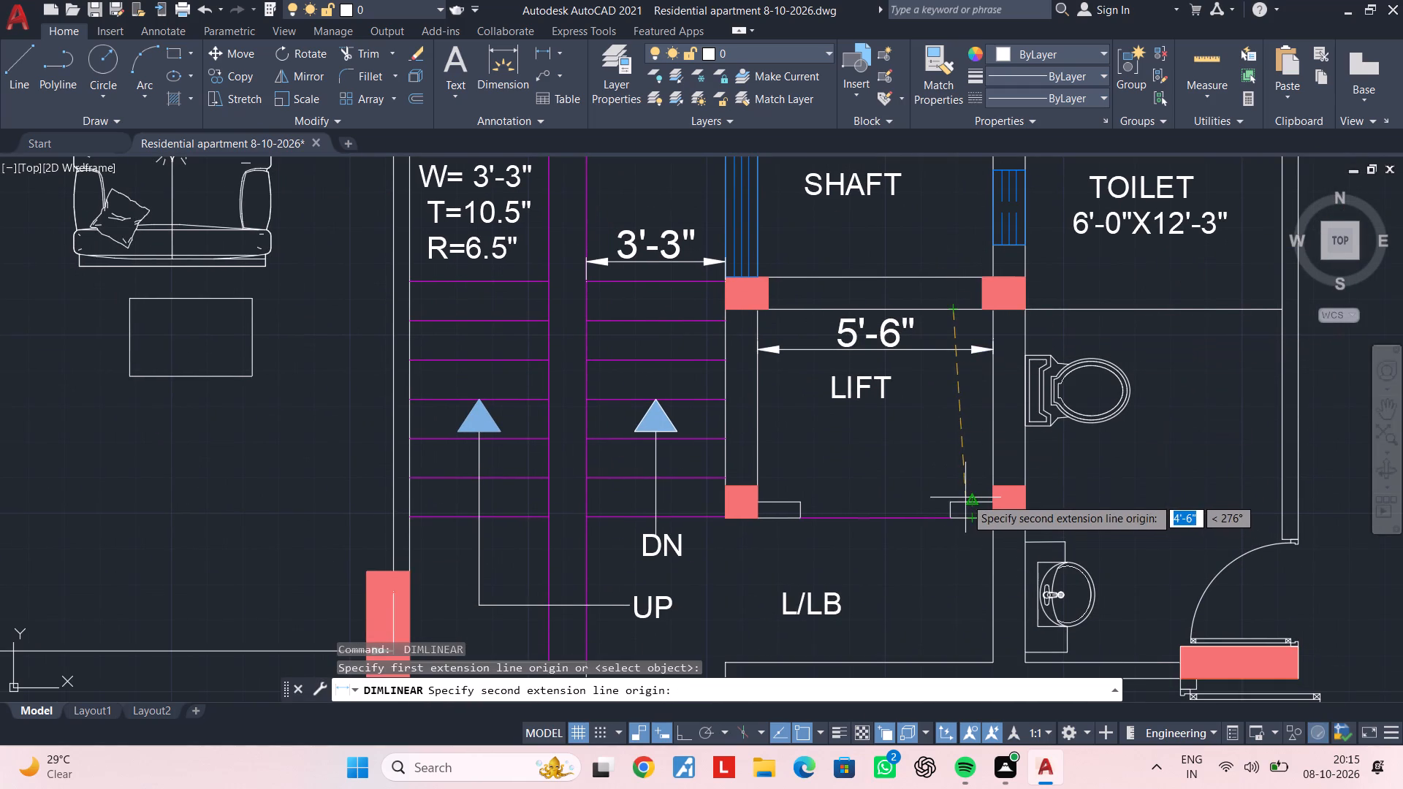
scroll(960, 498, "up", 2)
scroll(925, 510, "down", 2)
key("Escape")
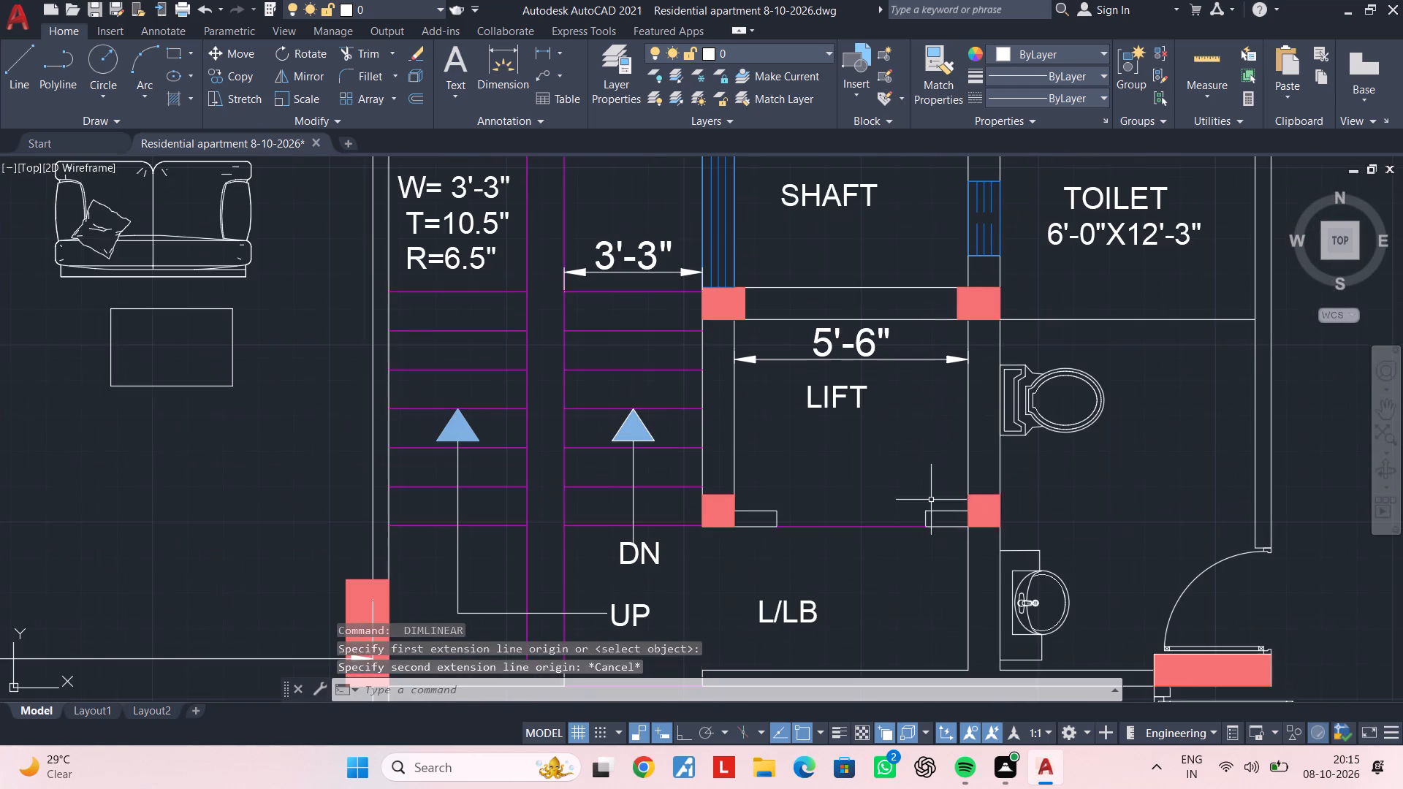
Add a vertical linear dimension of the lift's inside depth, placed near its east wall.
key("space")
scroll(963, 480, "up", 2)
left_click(928, 557)
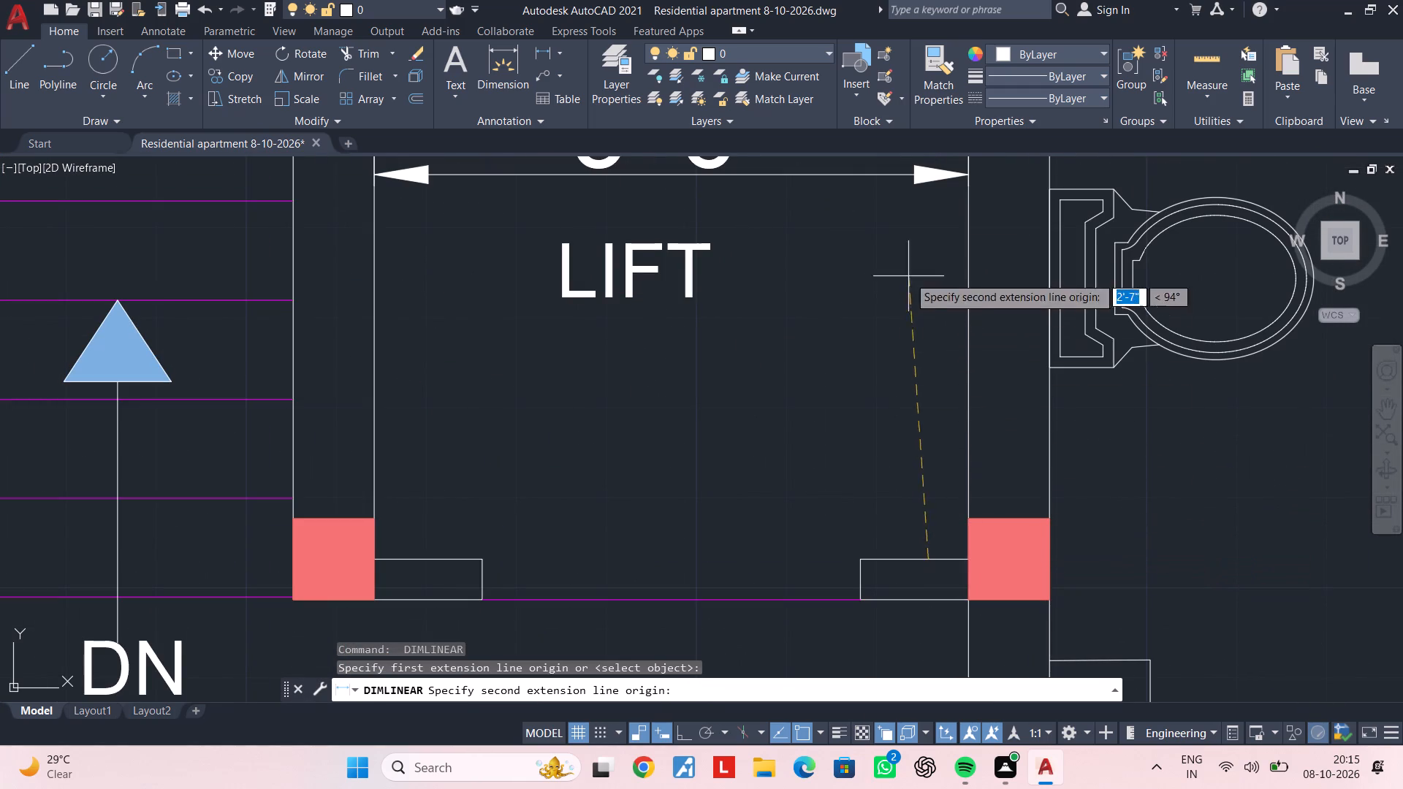
middle_click_drag(908, 275, 898, 462)
left_click(921, 257)
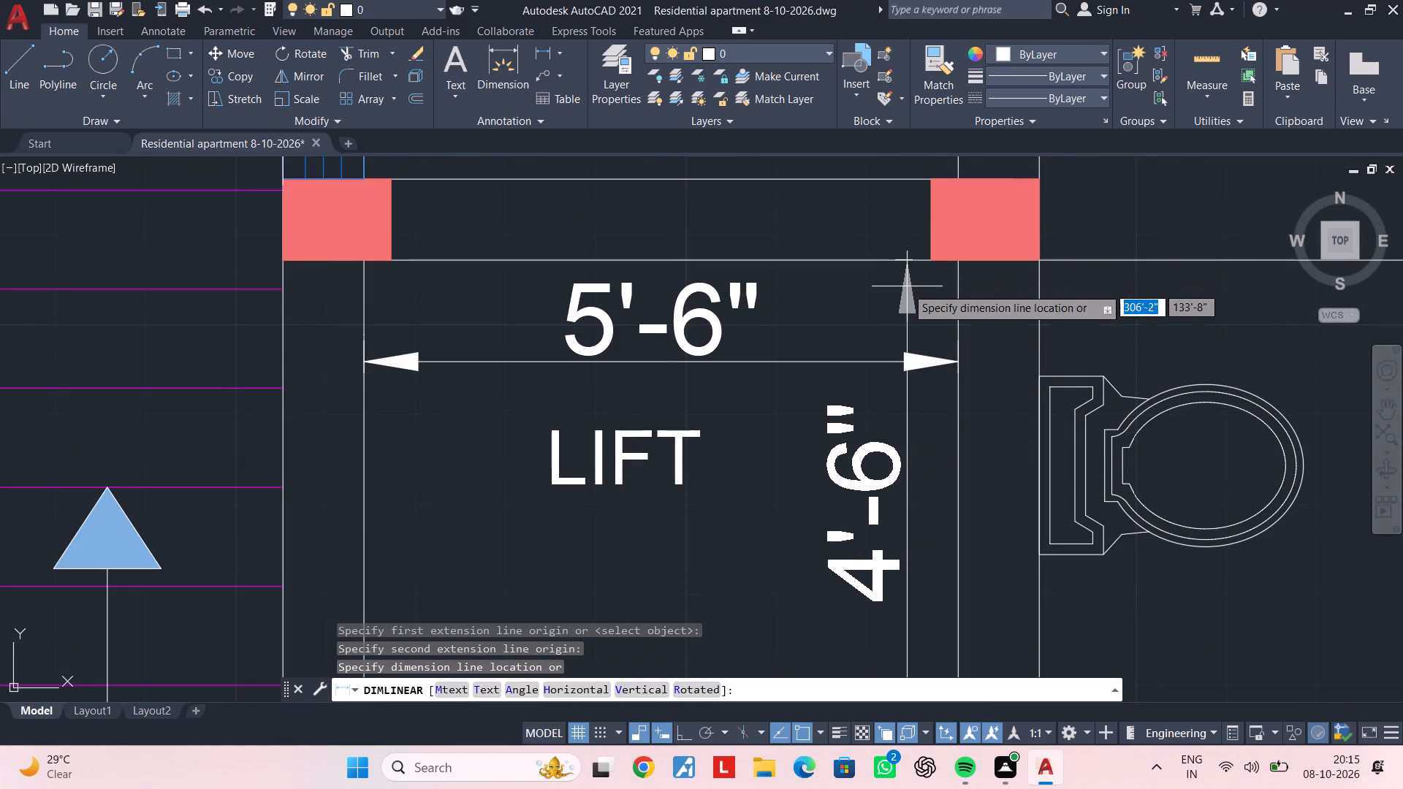
left_click(908, 297)
scroll(908, 411, "down", 2)
middle_click_drag(908, 411, 908, 321)
key("Escape")
key("Escape")
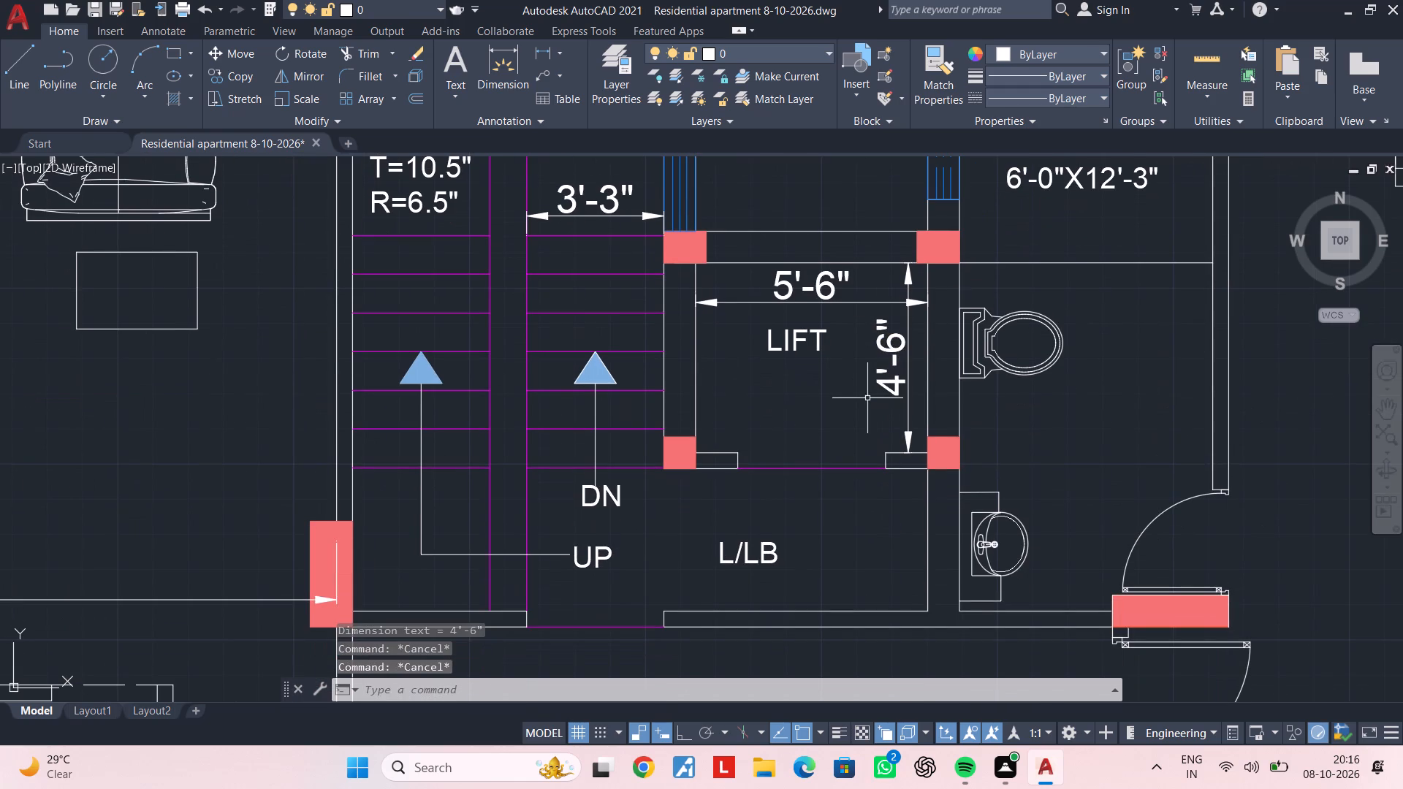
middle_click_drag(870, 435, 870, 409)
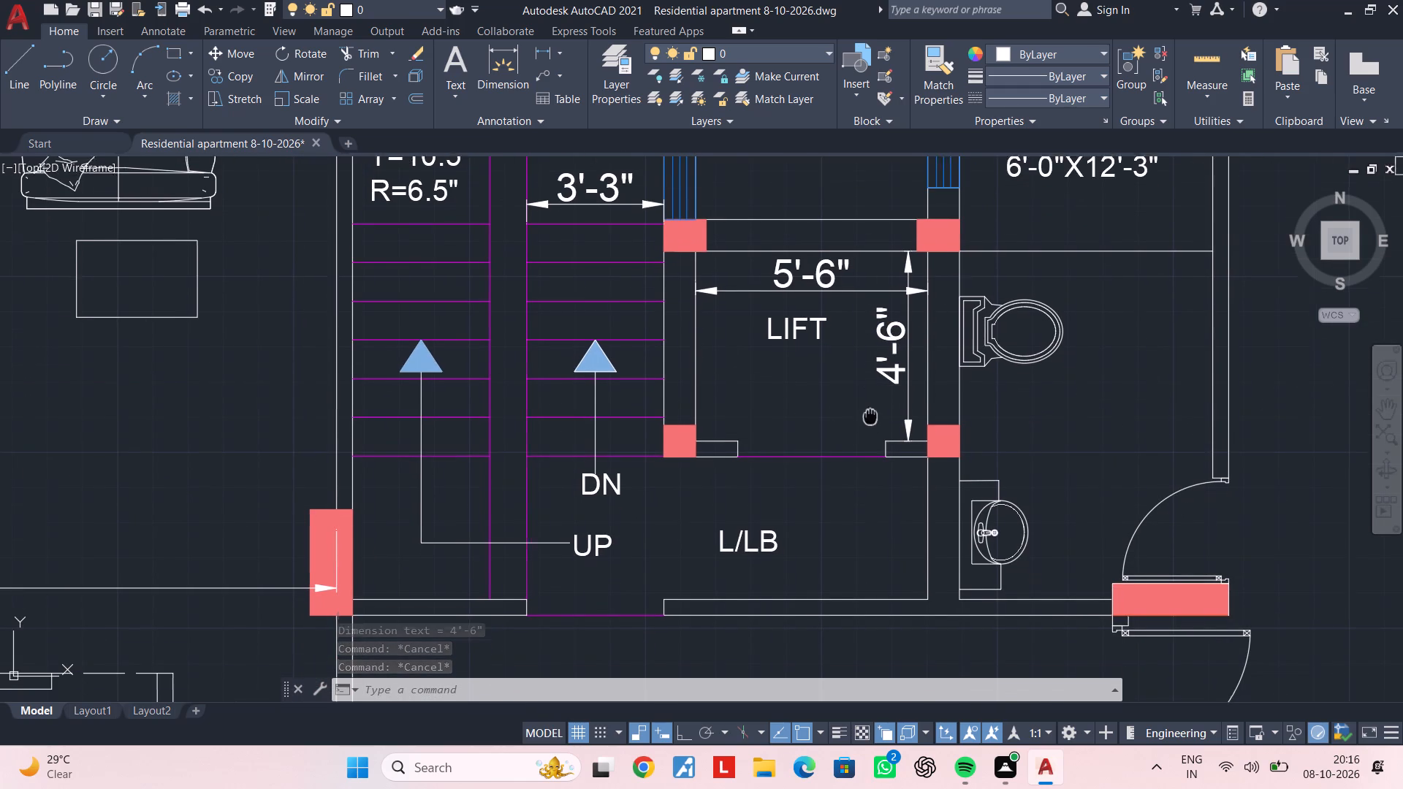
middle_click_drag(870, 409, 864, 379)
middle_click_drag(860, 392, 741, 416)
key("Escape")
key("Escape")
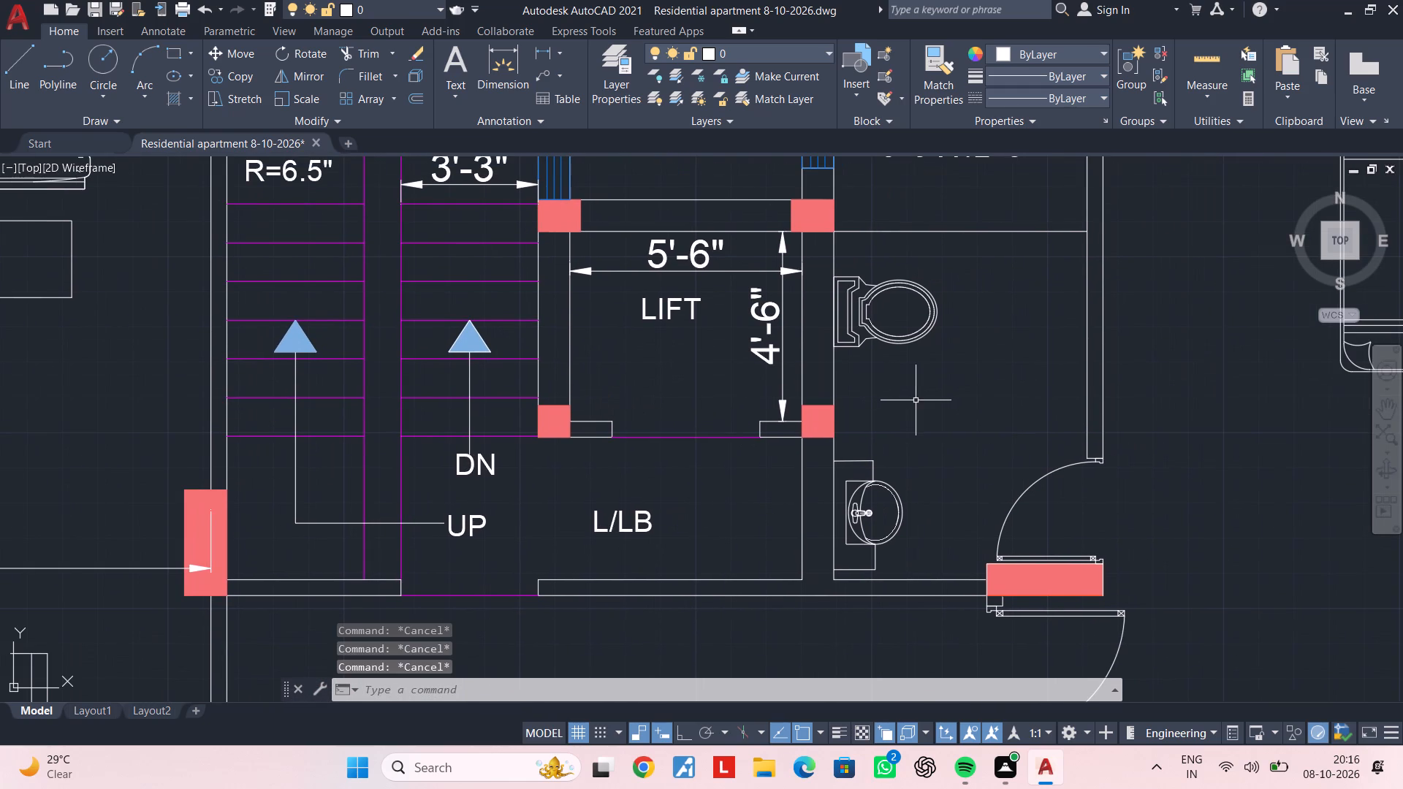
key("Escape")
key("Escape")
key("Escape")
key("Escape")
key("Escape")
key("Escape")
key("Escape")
Add a vertical linear dimension of the inside length of the toilet beside the lift, placed clear of the fixtures.
key("space")
middle_click_drag(968, 334, 882, 484)
left_click(902, 217)
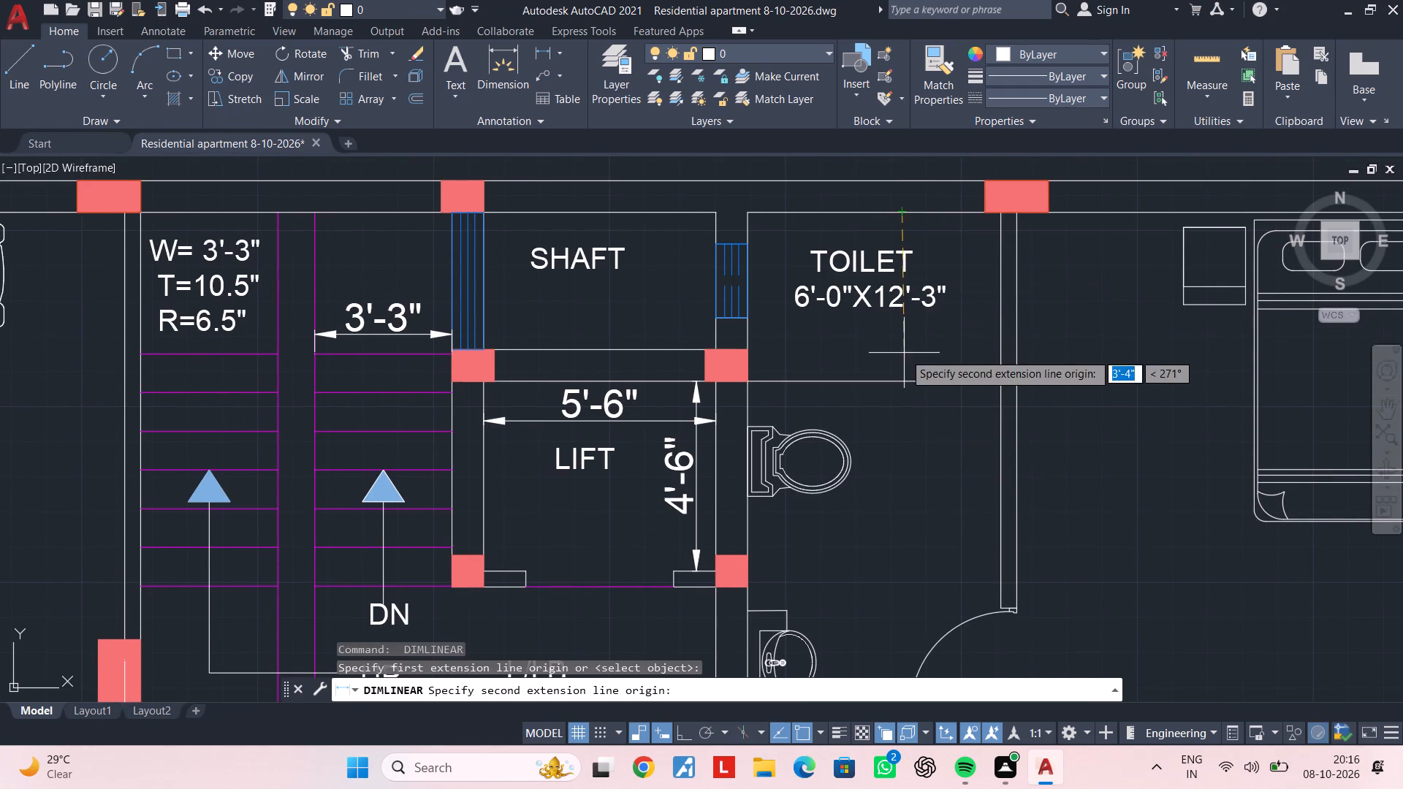
middle_click_drag(904, 353, 915, 145)
scroll(906, 518, "up", 2)
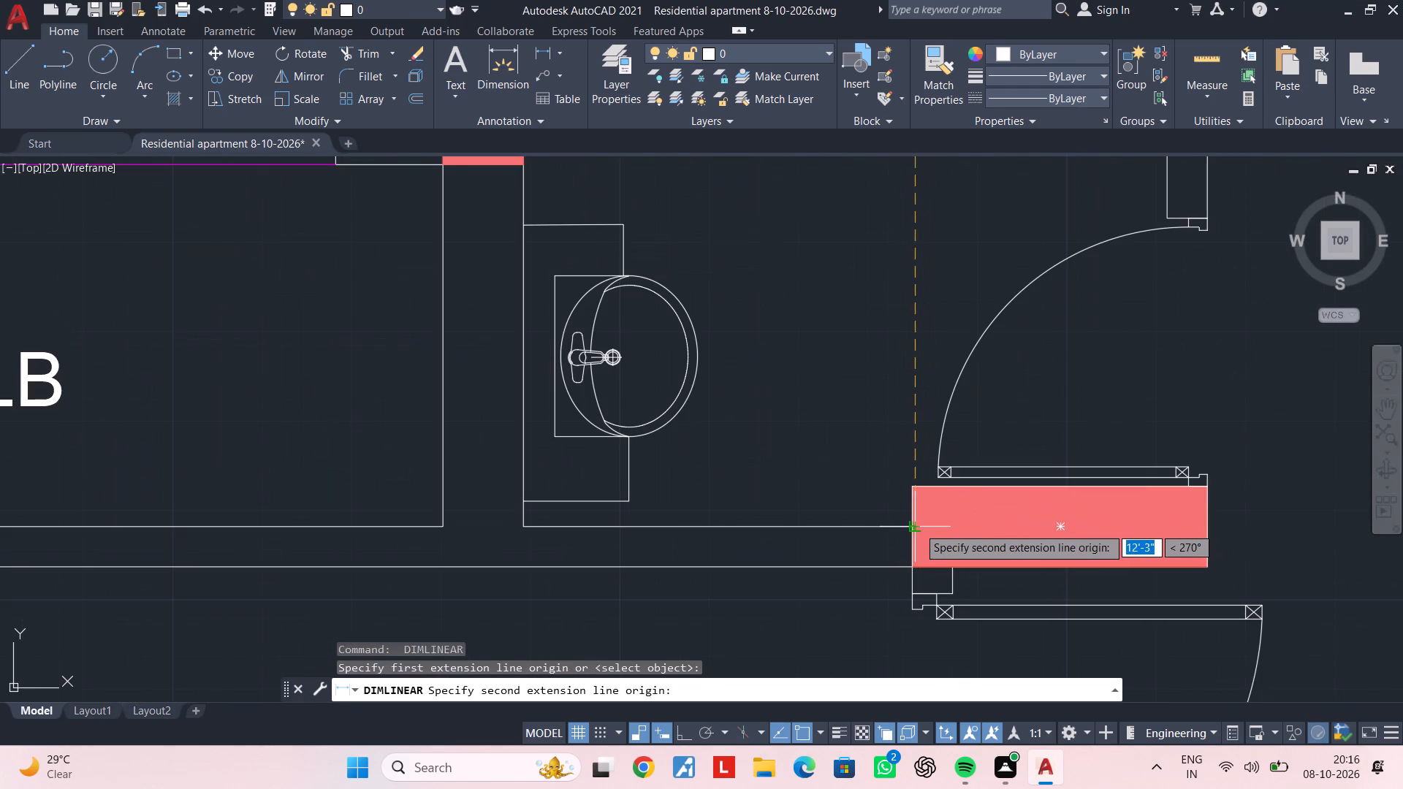
left_click(918, 527)
scroll(918, 505, "down", 2)
middle_click_drag(904, 366, 893, 498)
scroll(893, 498, "up", 1)
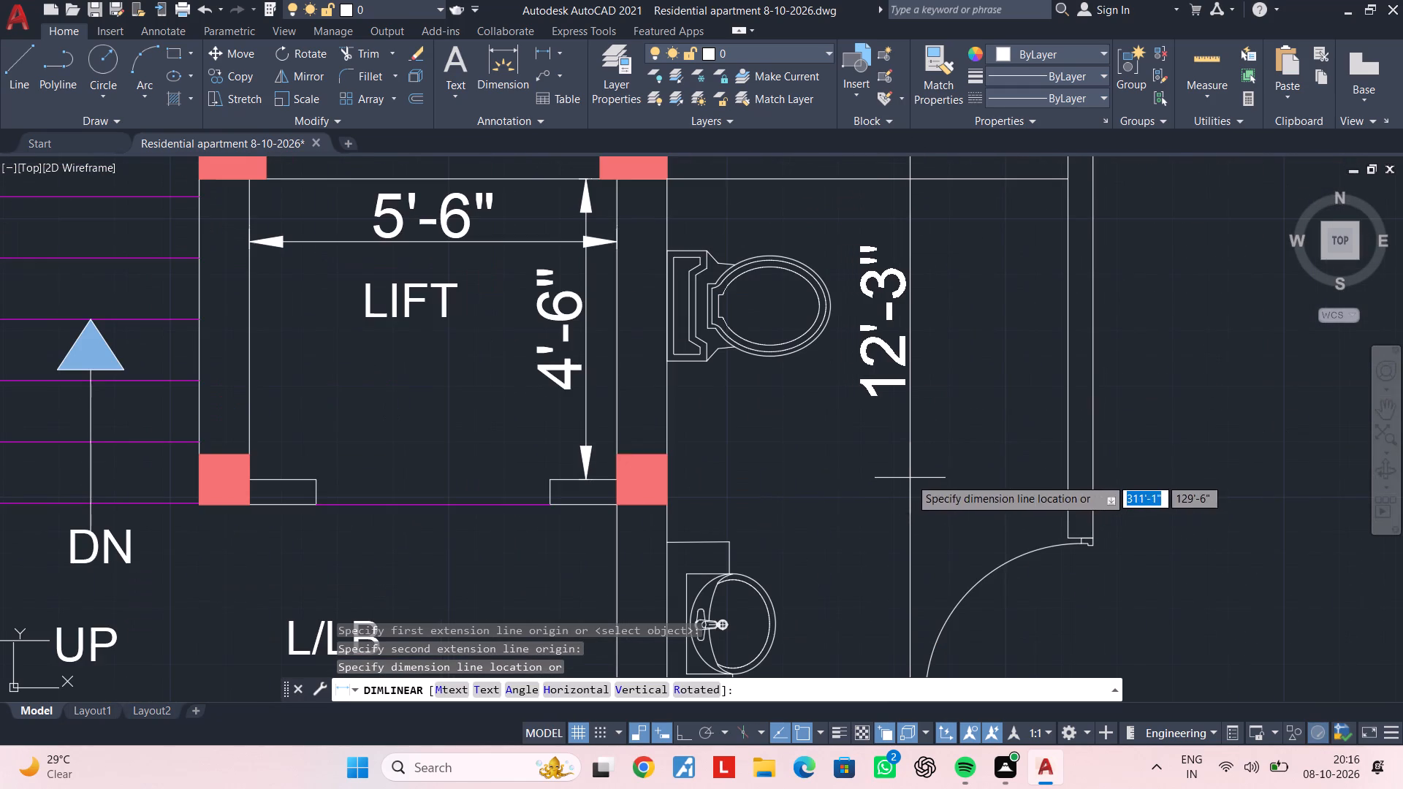
left_click(910, 478)
Add a horizontal linear dimension of the same toilet's inside width, placed just above the WC.
scroll(922, 467, "down", 3)
middle_click_drag(923, 466, 852, 530)
key("space")
scroll(817, 474, "up", 3)
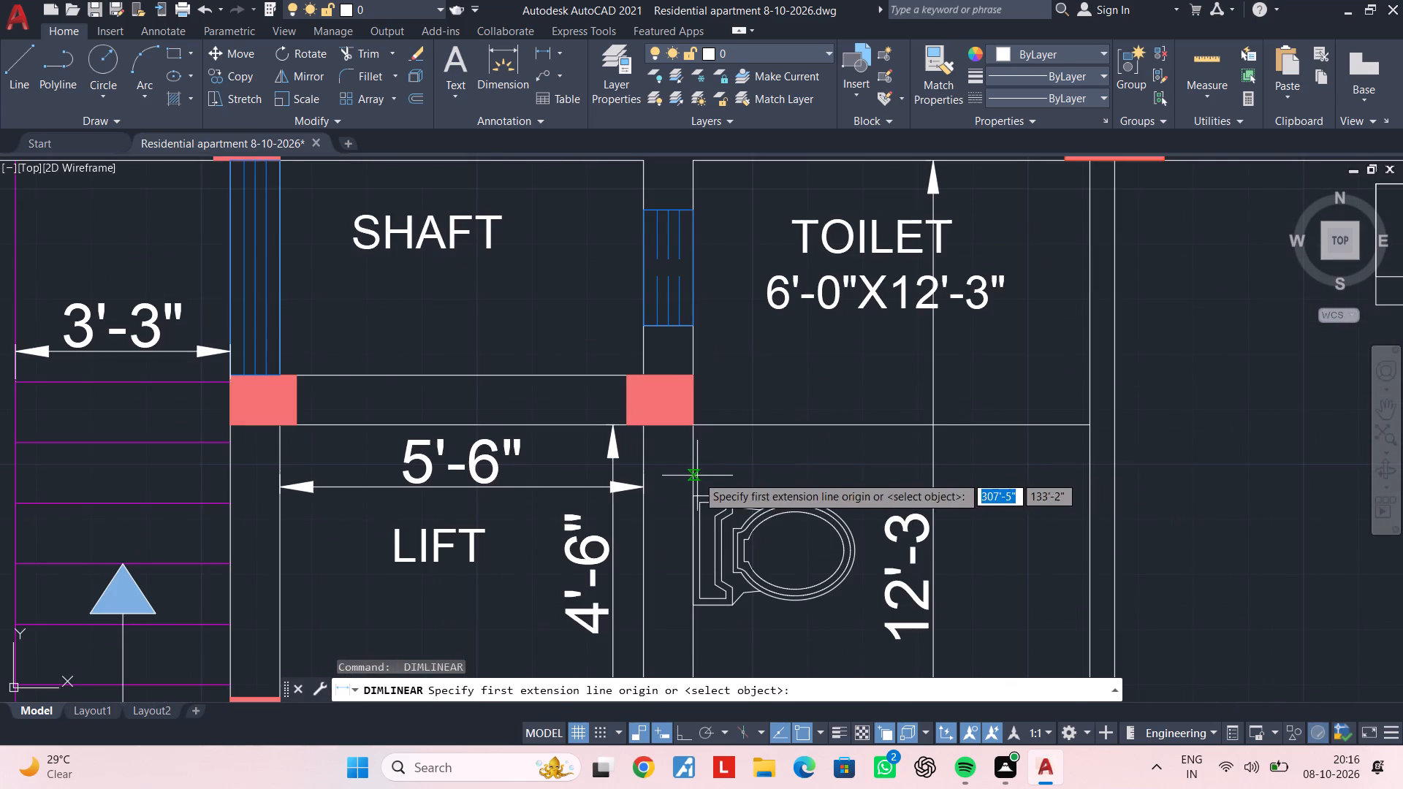
left_click(697, 468)
left_click(1093, 466)
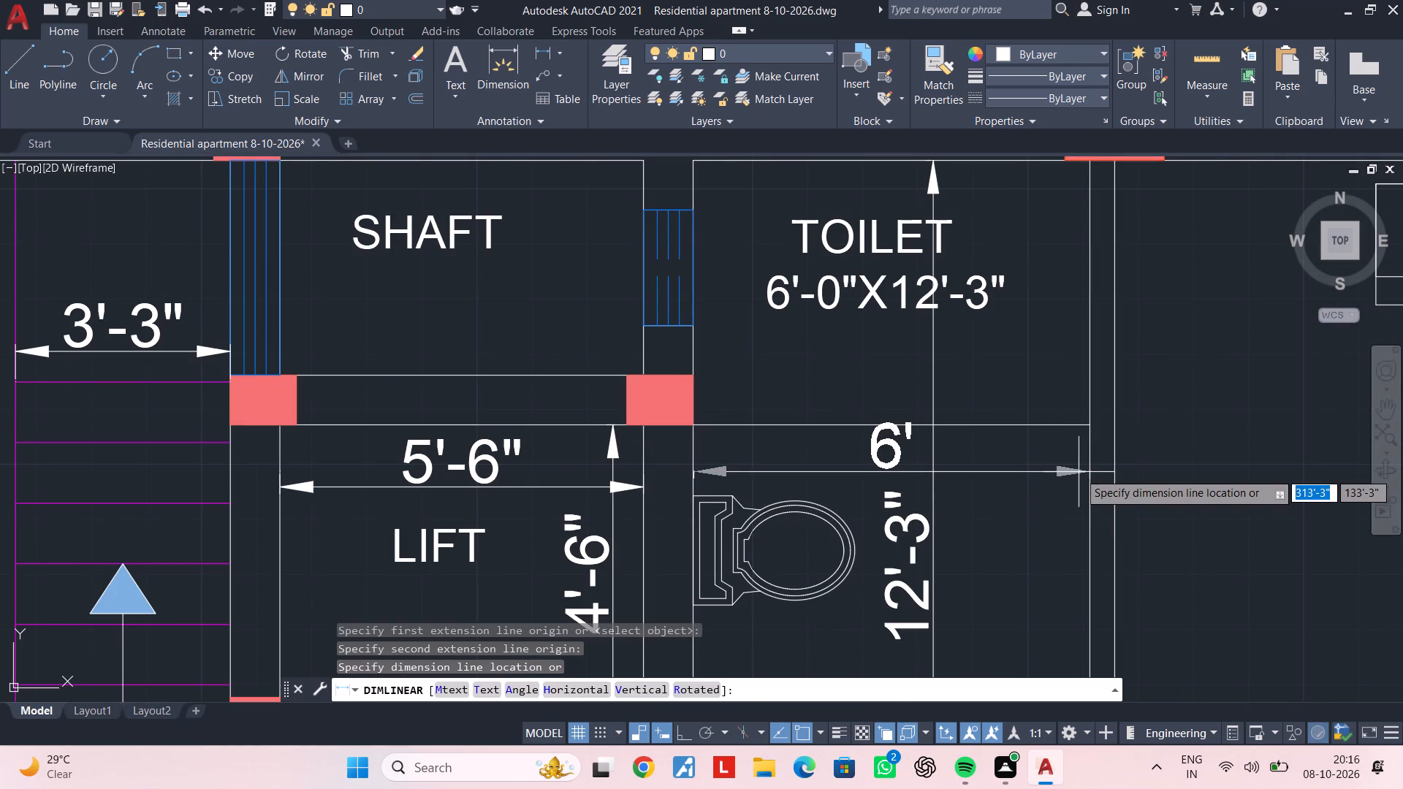
left_click(1073, 482)
scroll(1073, 485, "down", 3)
middle_click_drag(1073, 490, 918, 454)
key("Escape")
key("Escape")
middle_click_drag(989, 477, 909, 417)
key("Escape")
key("Escape")
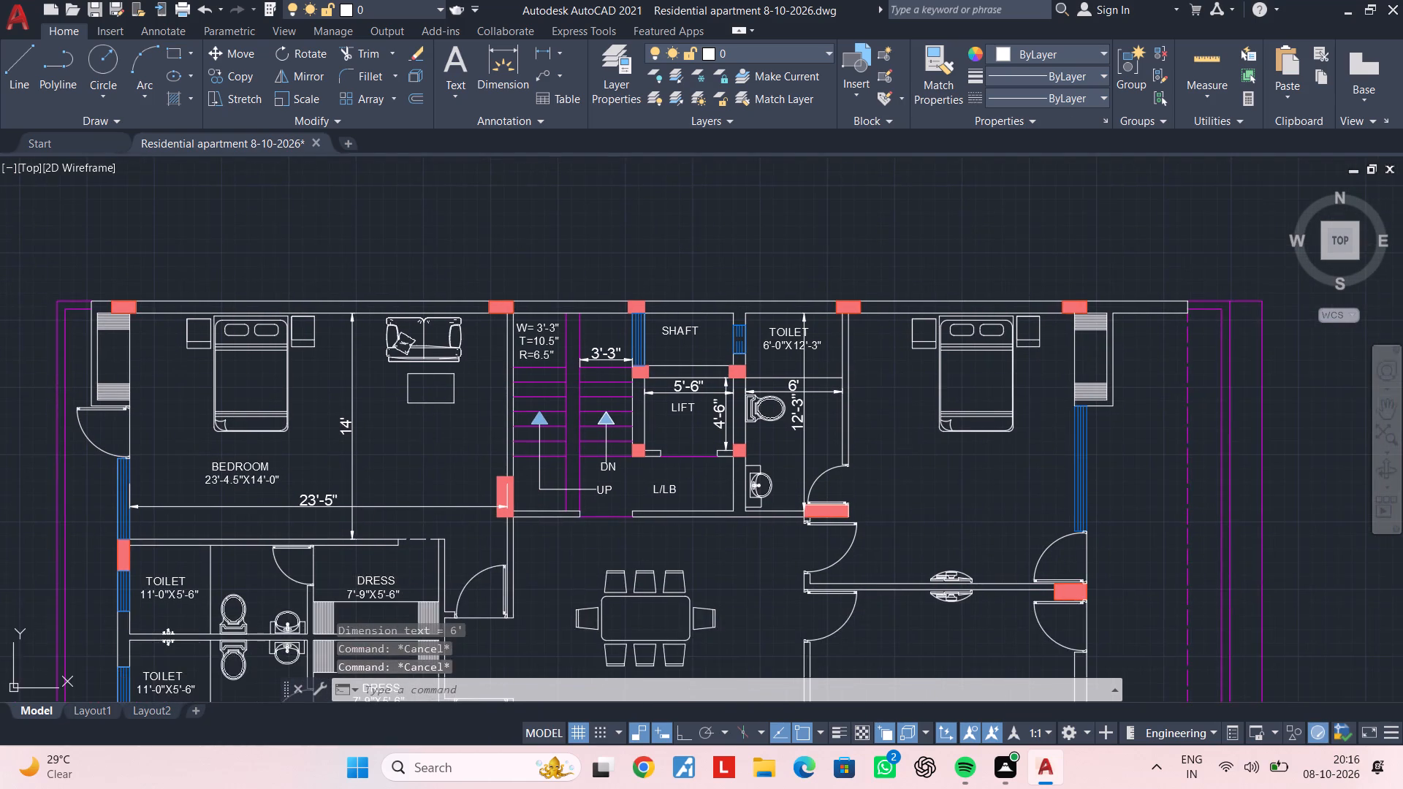
key("Escape")
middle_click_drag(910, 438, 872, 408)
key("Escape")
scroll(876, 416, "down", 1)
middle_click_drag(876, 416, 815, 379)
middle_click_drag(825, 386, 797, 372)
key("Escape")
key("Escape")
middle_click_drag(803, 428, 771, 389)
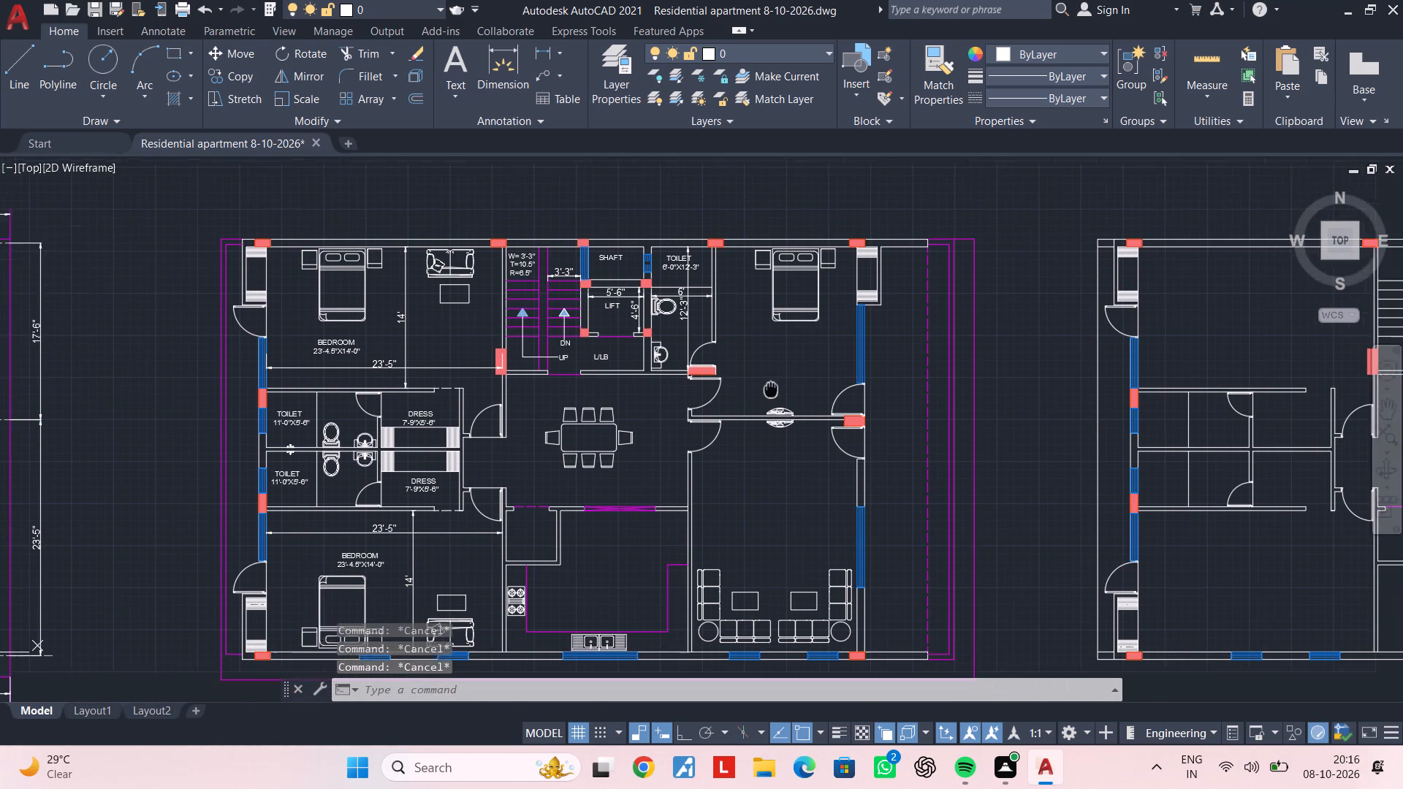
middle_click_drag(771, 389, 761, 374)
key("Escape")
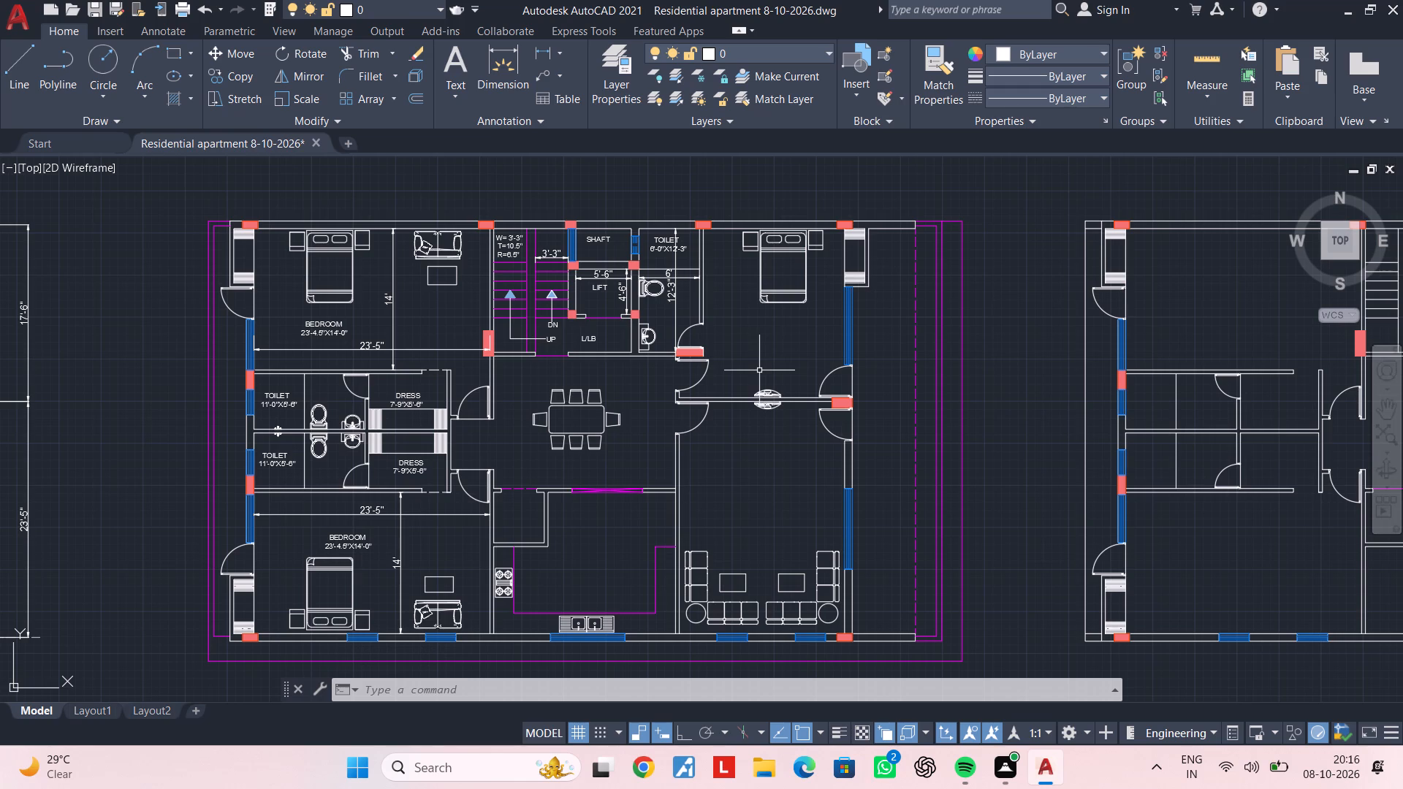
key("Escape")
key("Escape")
Draw a vertical line about 2'-7" long across the toilet's door opening, from the wall end to the column corner.
scroll(724, 357, "up", 3)
middle_click_drag(664, 321, 759, 392)
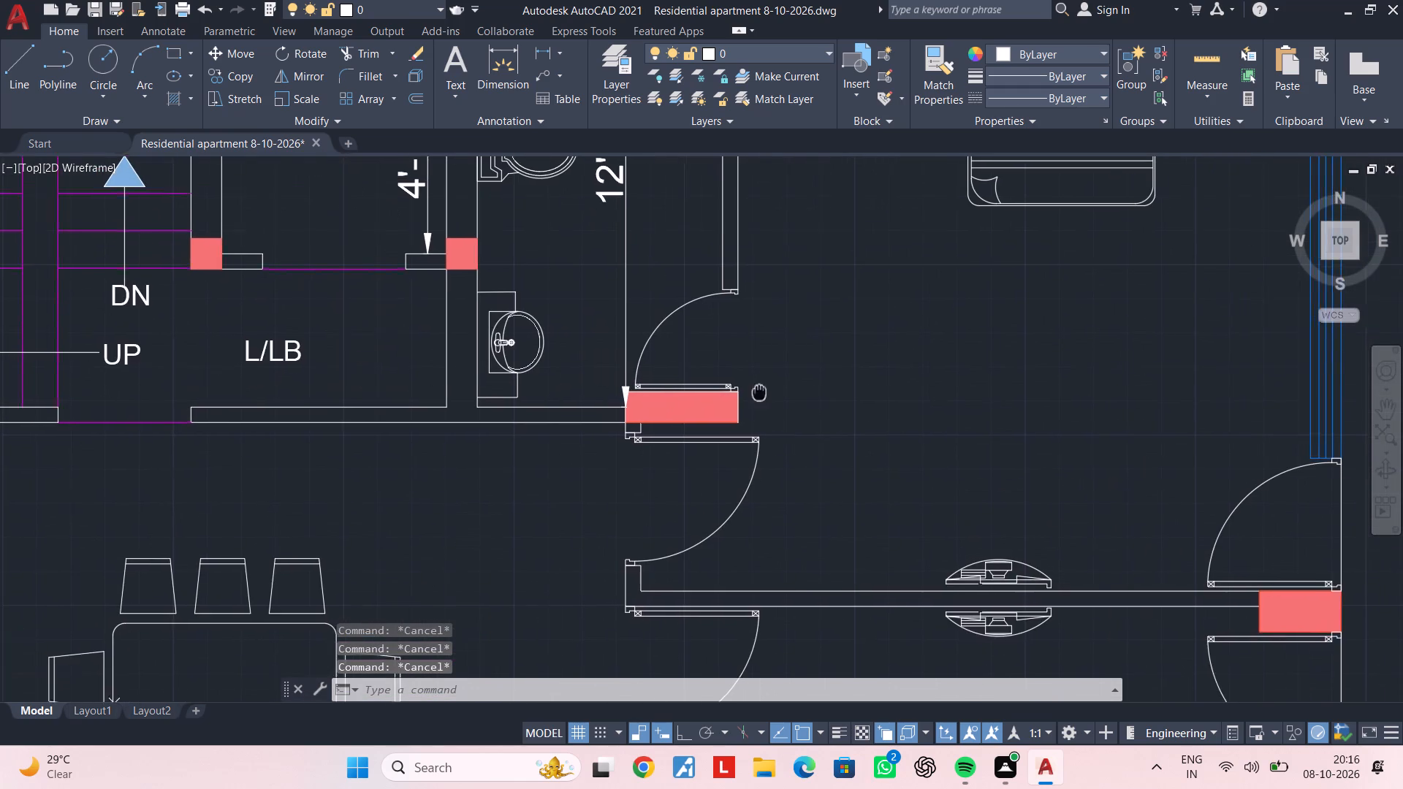
middle_click_drag(759, 392, 760, 393)
key("Escape")
key("Escape")
type("L")
key("space")
scroll(748, 311, "up", 3)
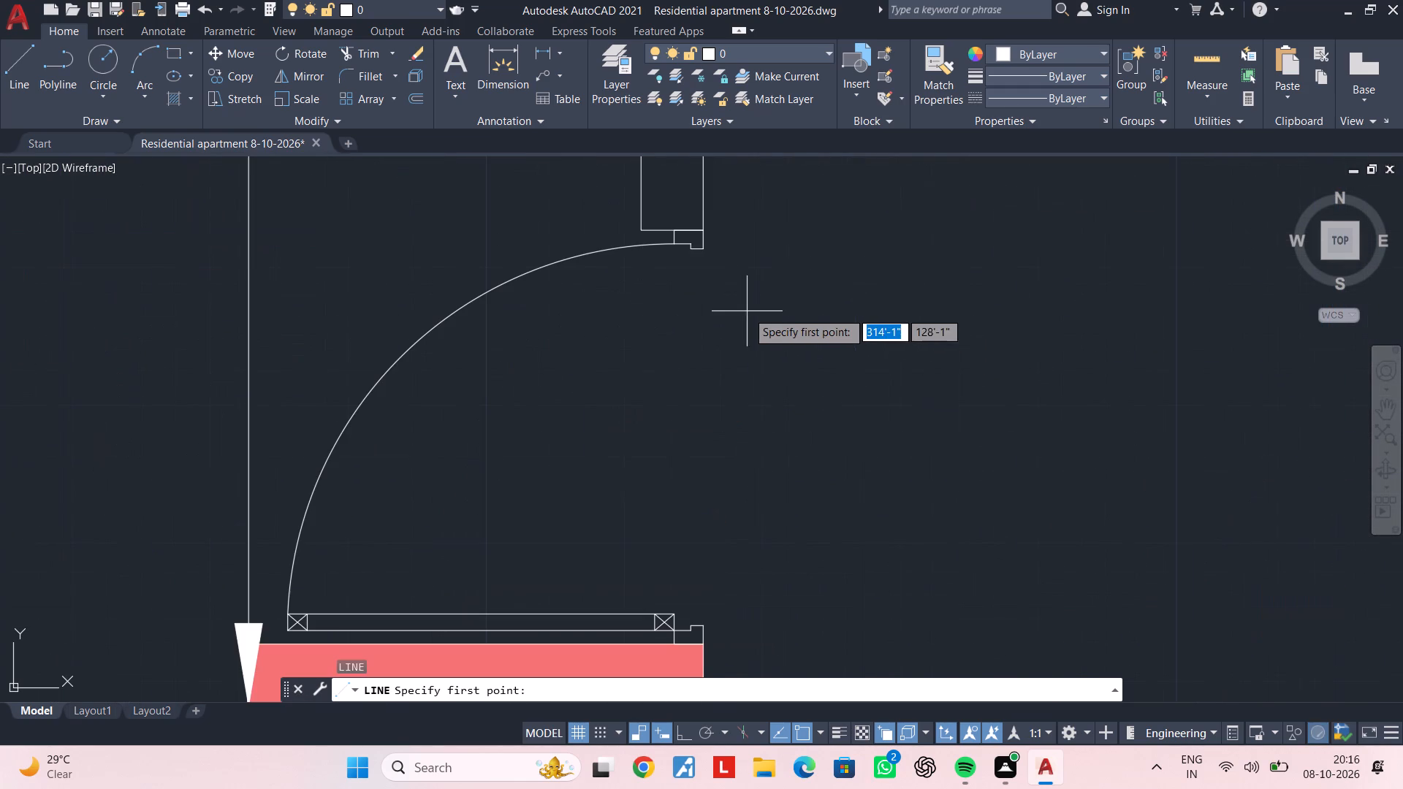
left_click(710, 229)
middle_click_drag(707, 426, 712, 319)
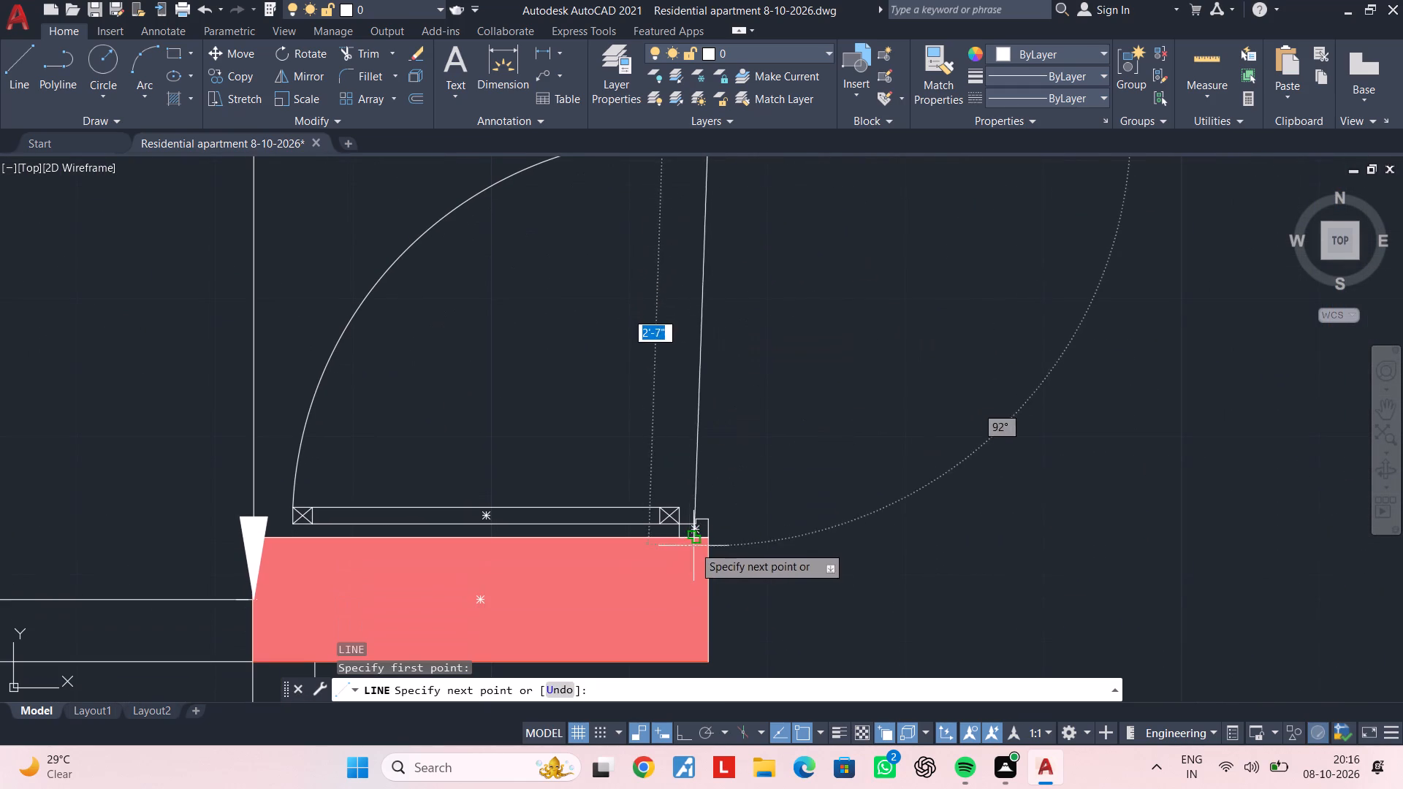
scroll(704, 540, "up", 2)
left_click(707, 539)
scroll(857, 513, "down", 3)
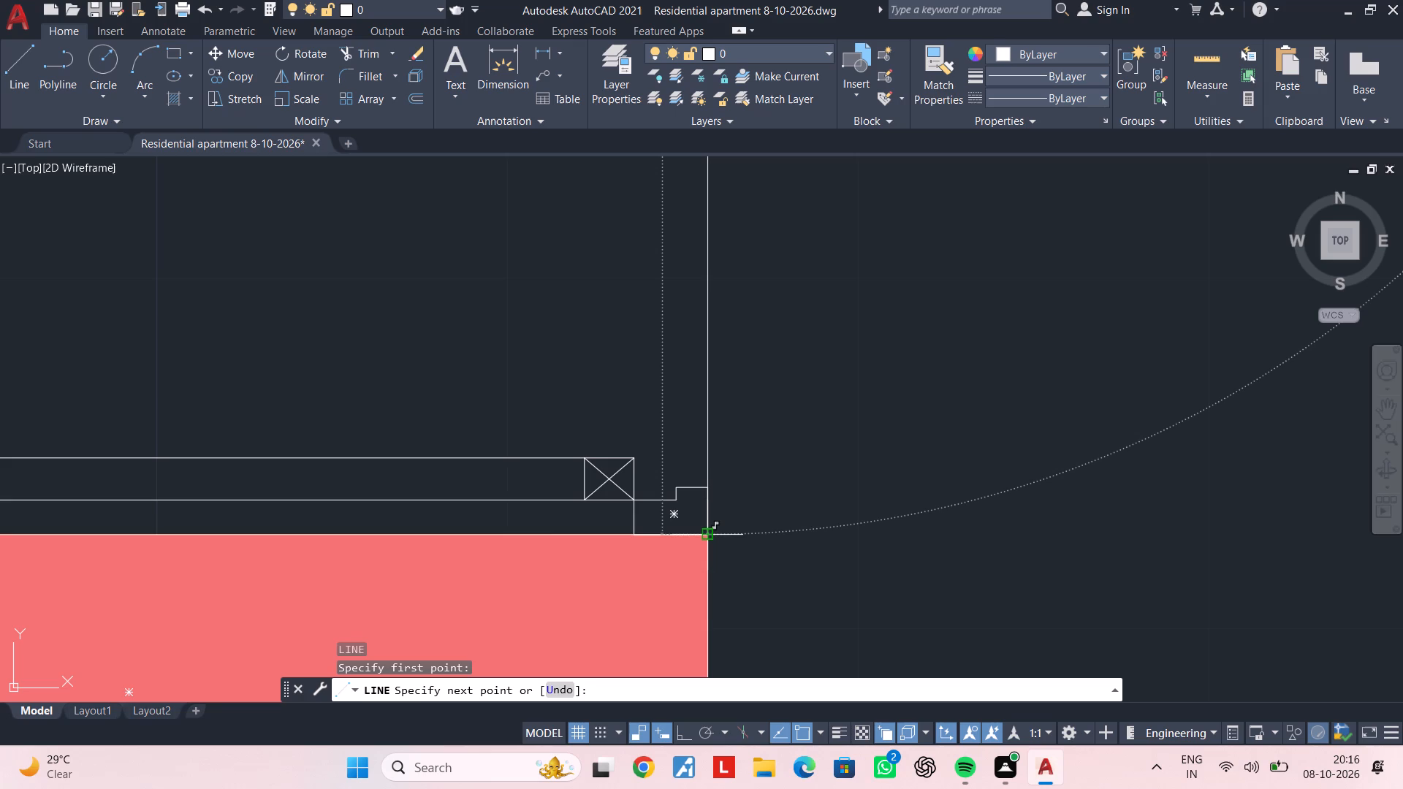
key("Escape")
key("Escape")
scroll(910, 459, "down", 2)
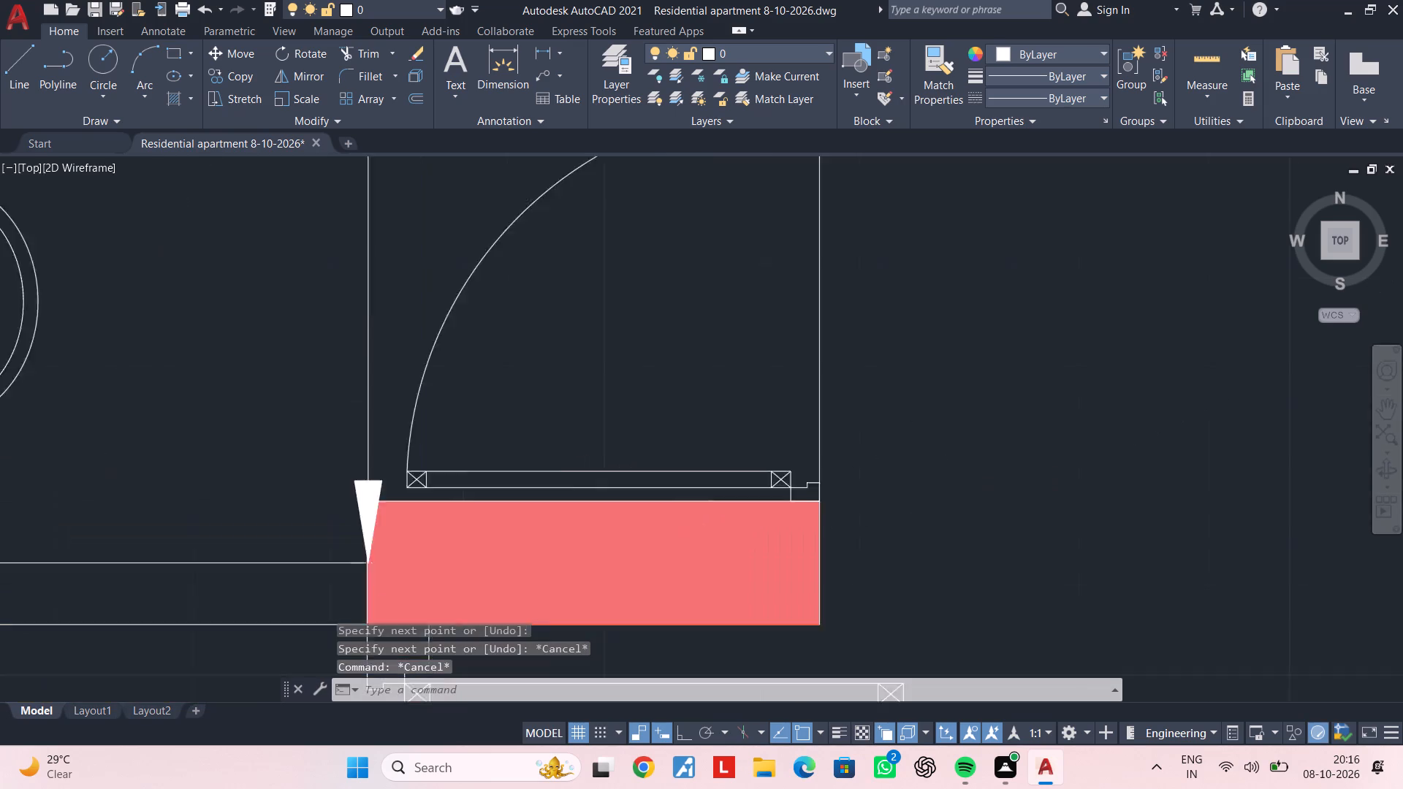
Draw a vertical line about 3'-3" long across the northeast bedroom's door opening beside the dining area.
scroll(910, 459, "down", 2)
middle_click_drag(934, 447, 666, 474)
middle_click_drag(814, 441, 759, 266)
middle_click_drag(586, 443, 710, 422)
key("space")
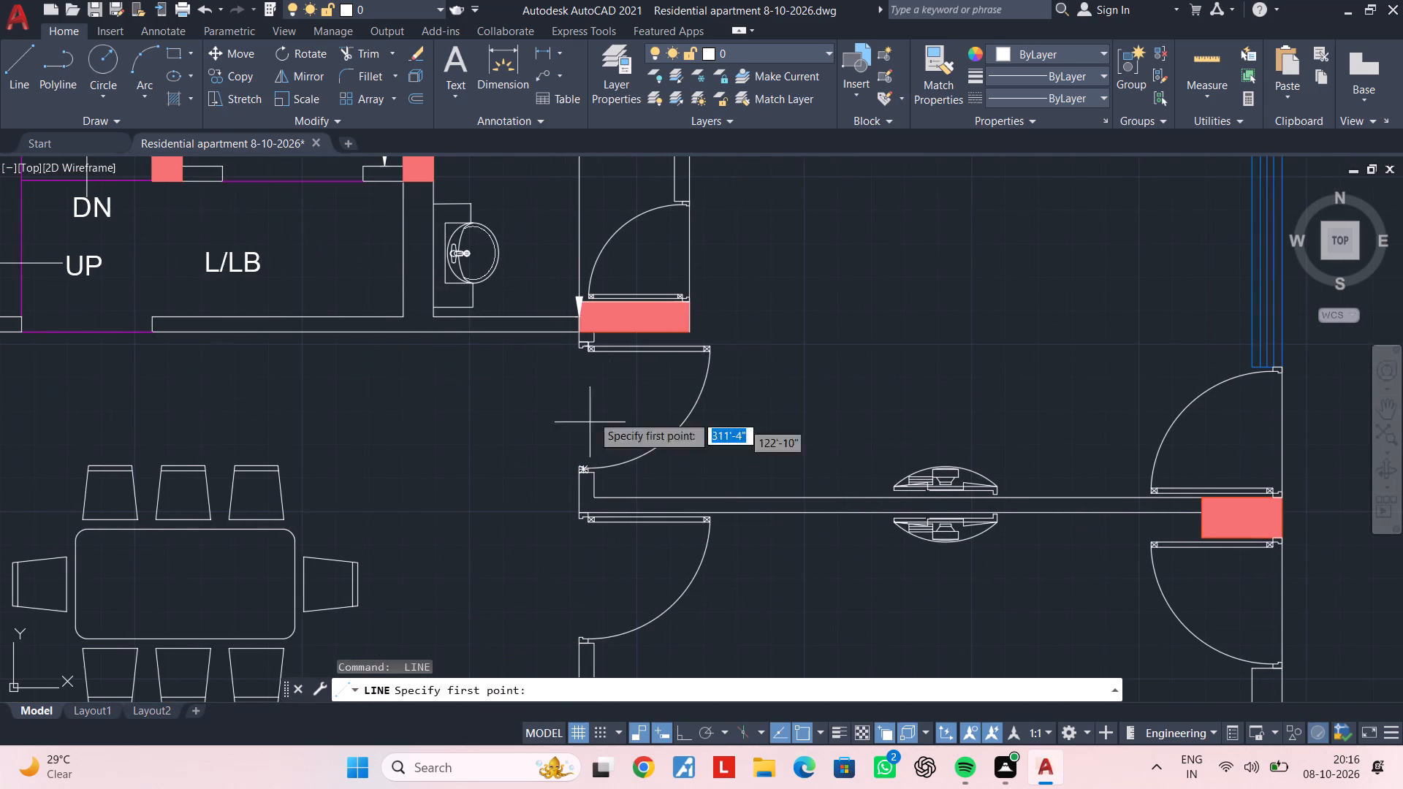
scroll(574, 356, "up", 4)
left_click(577, 309)
scroll(586, 503, "down", 2)
middle_click_drag(586, 503, 591, 218)
scroll(604, 470, "up", 2)
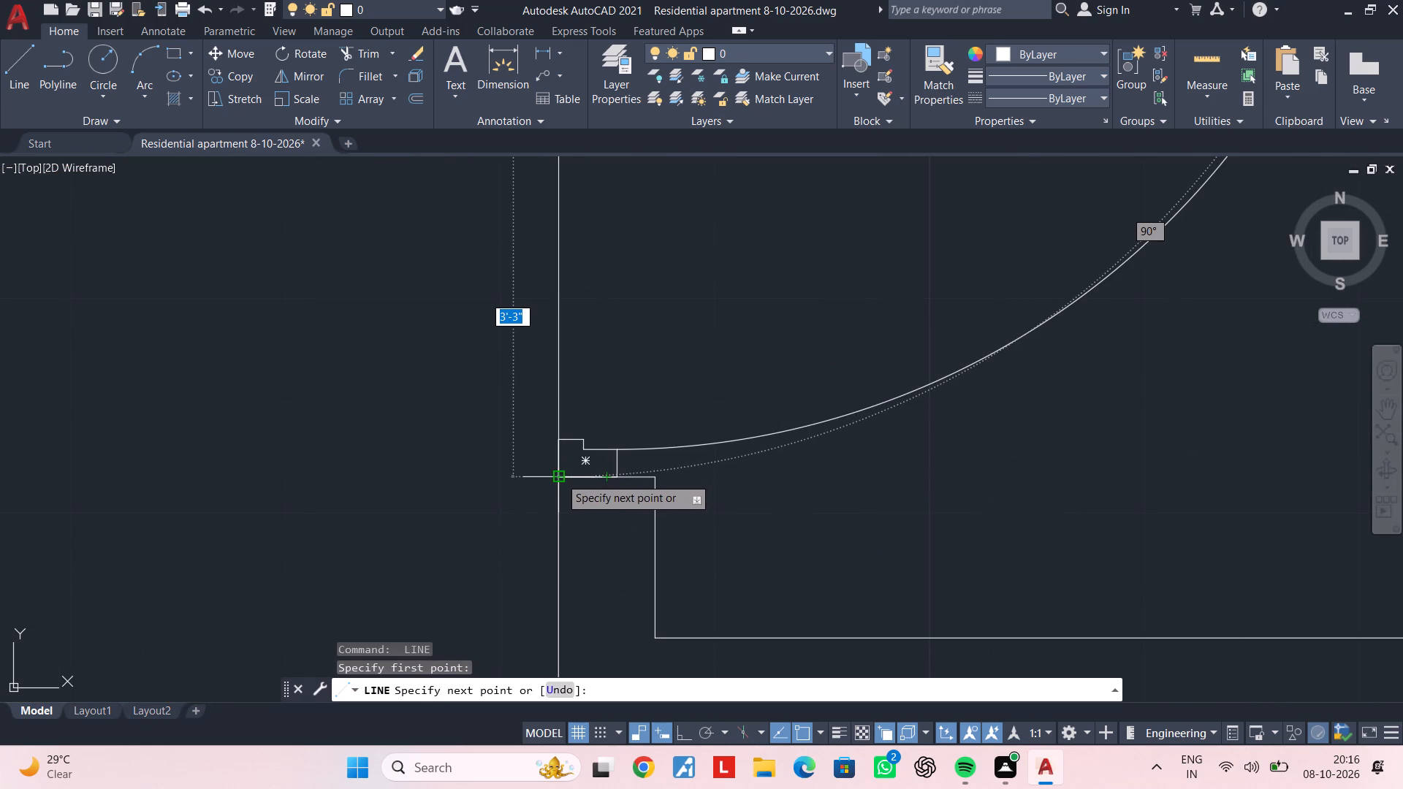
left_click(560, 477)
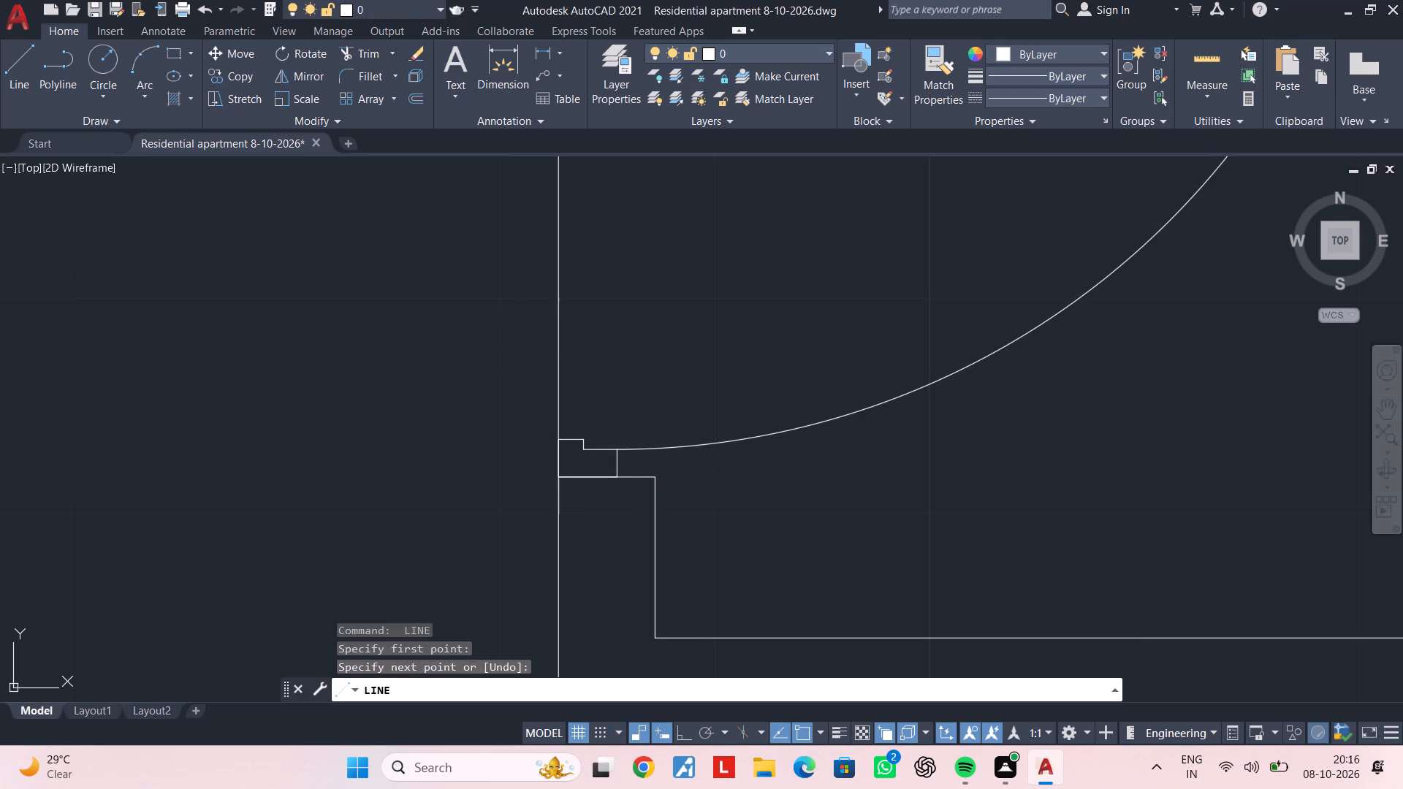
key("Escape")
key("Escape")
scroll(1034, 444, "down", 4)
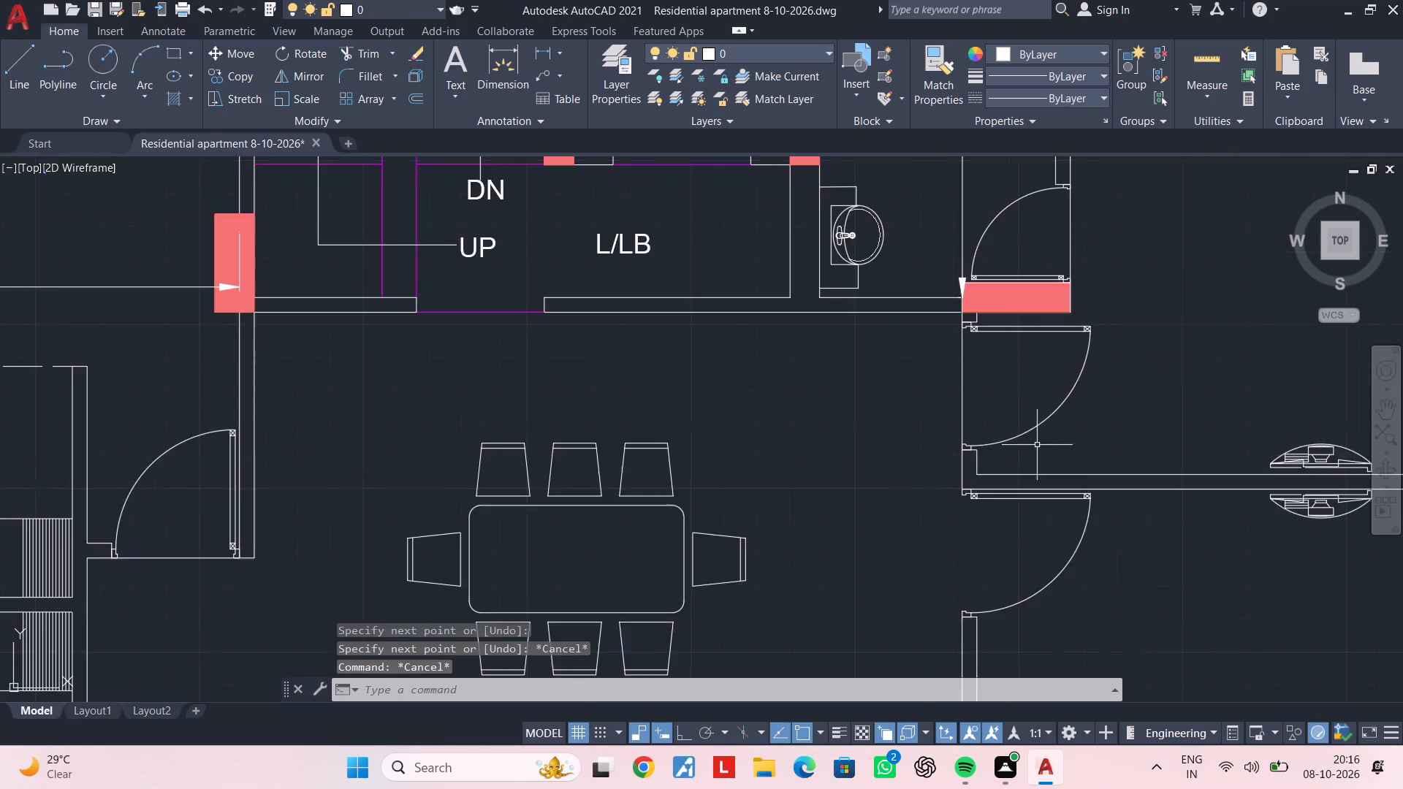
Save the drawing.
middle_click_drag(1130, 427, 919, 508)
middle_click_drag(1042, 420, 943, 468)
middle_click_drag(990, 431, 954, 450)
key("ctrl+s")
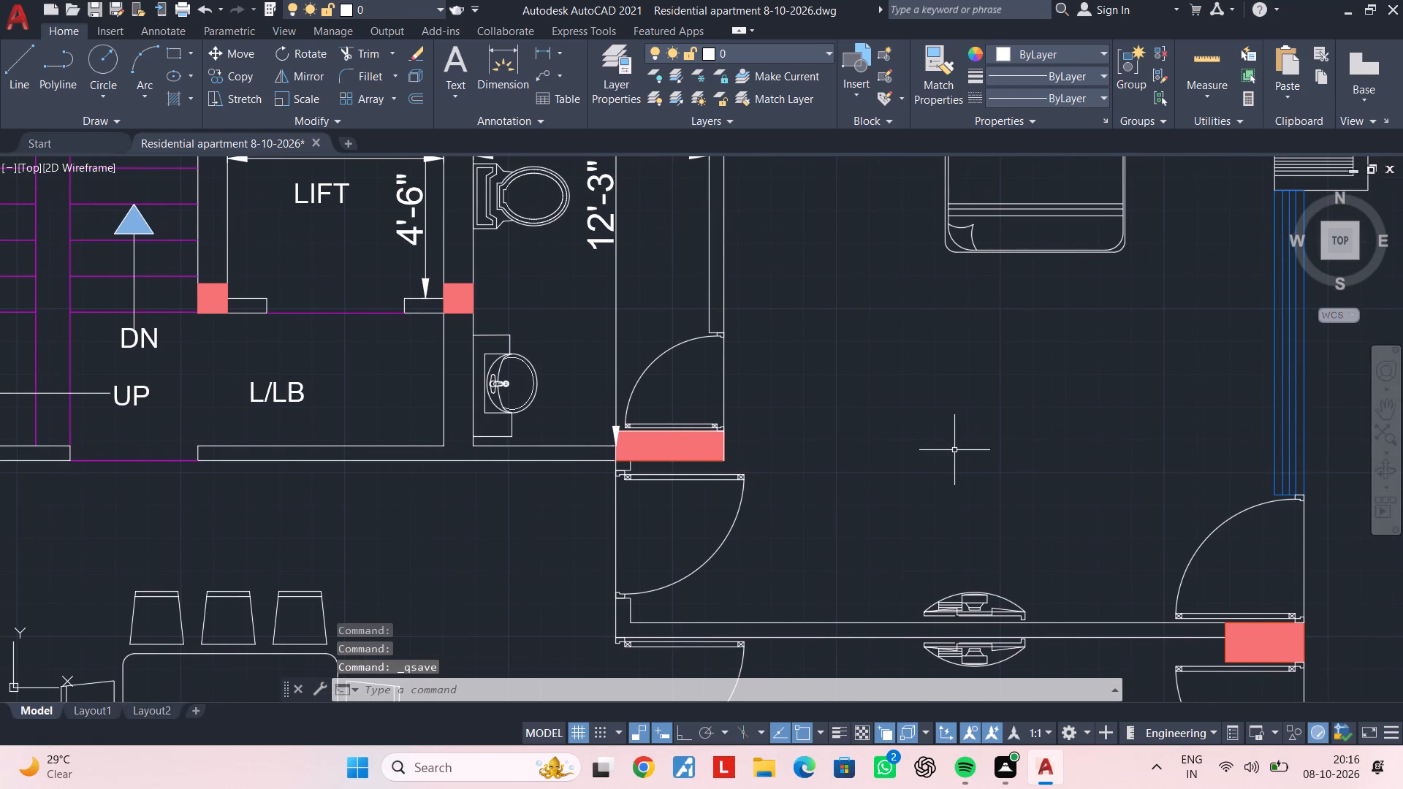
key("ctrl+s")
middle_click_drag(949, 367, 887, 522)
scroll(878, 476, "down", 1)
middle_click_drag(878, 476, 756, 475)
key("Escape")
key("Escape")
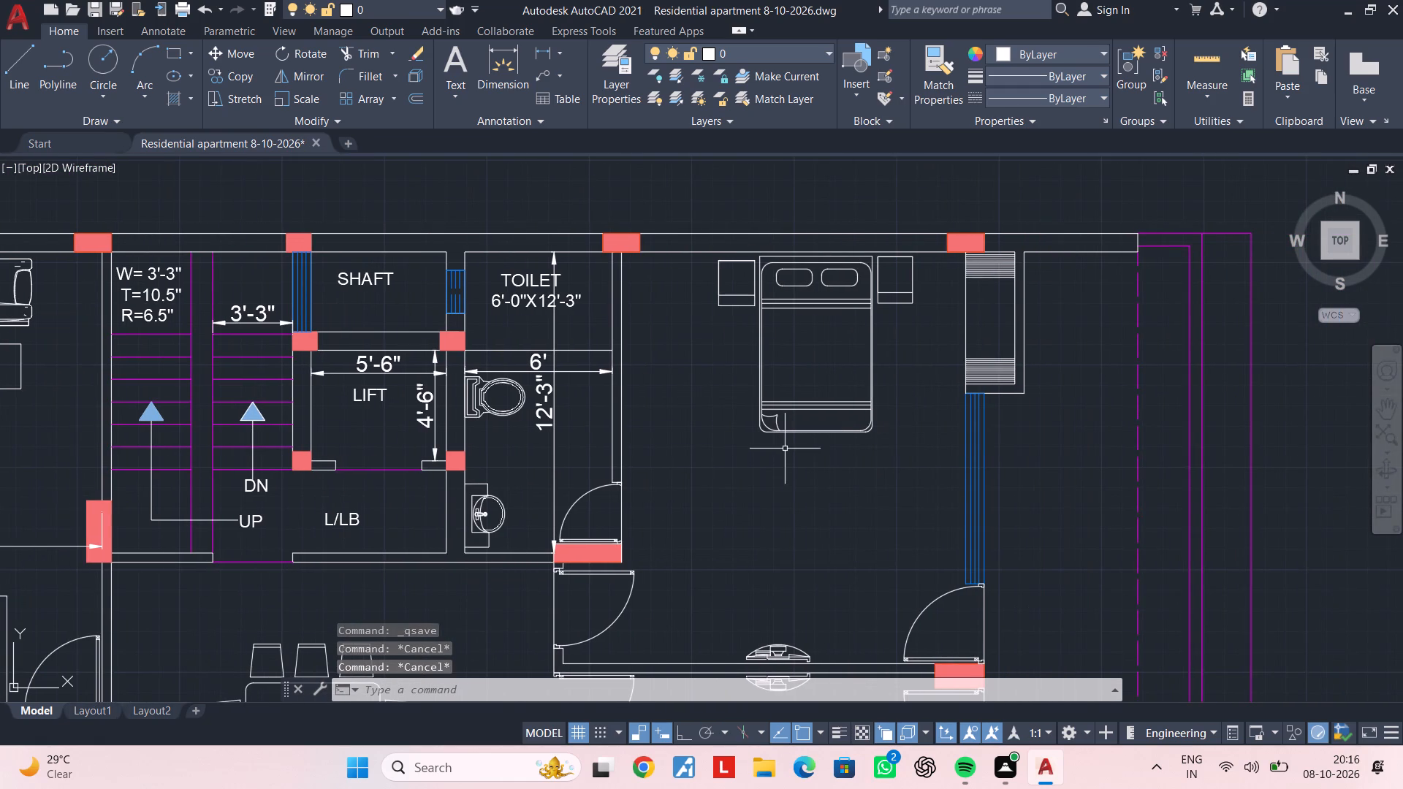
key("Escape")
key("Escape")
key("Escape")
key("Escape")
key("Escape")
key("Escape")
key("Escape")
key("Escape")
Copy the northwest BEDROOM label into the northeast bedroom, below the bed.
middle_click_drag(723, 496, 753, 430)
scroll(715, 470, "down", 2)
middle_click_drag(728, 467, 796, 449)
scroll(403, 430, "up", 1)
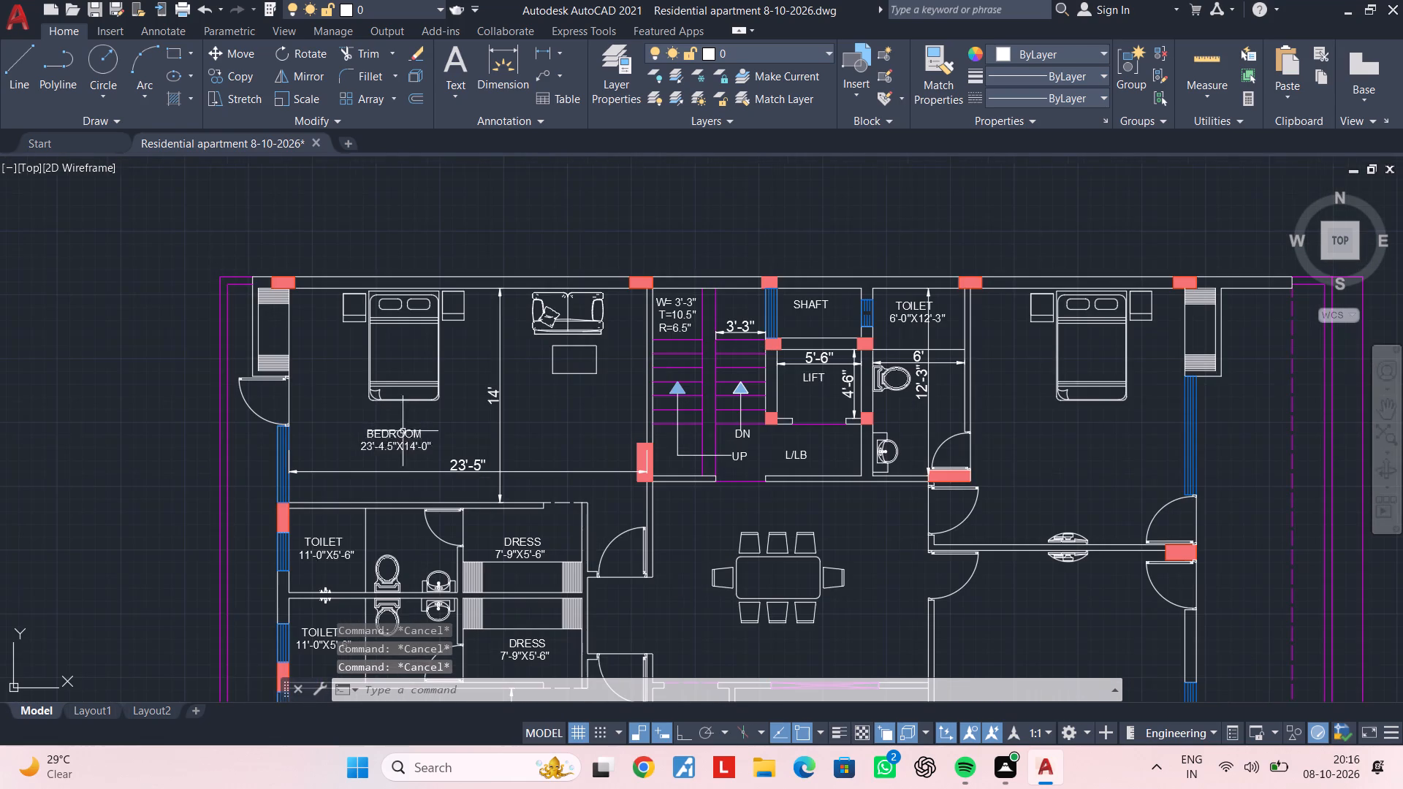
left_click(403, 434)
type("CO")
key("space")
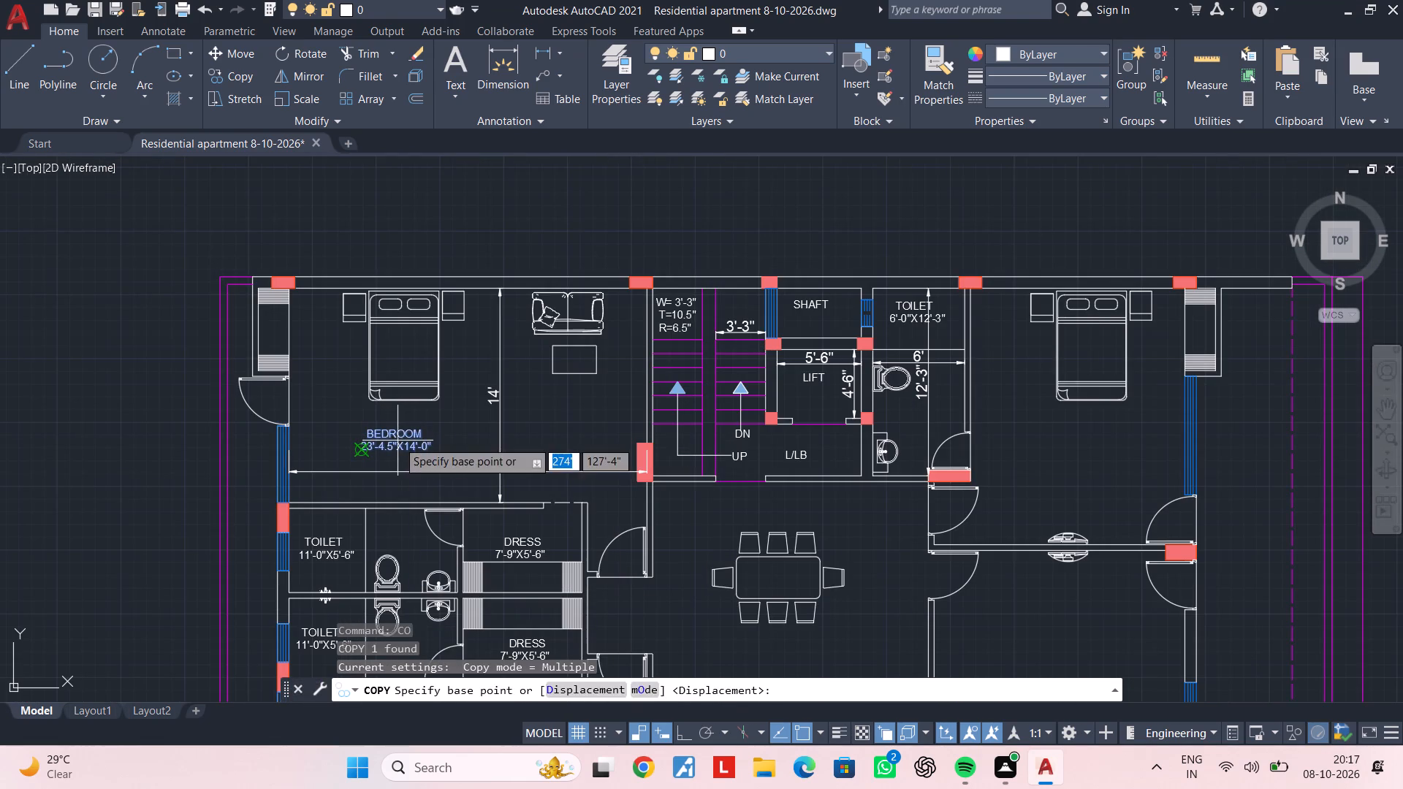
left_click(397, 441)
middle_click_drag(921, 446, 677, 470)
scroll(770, 486, "up", 2)
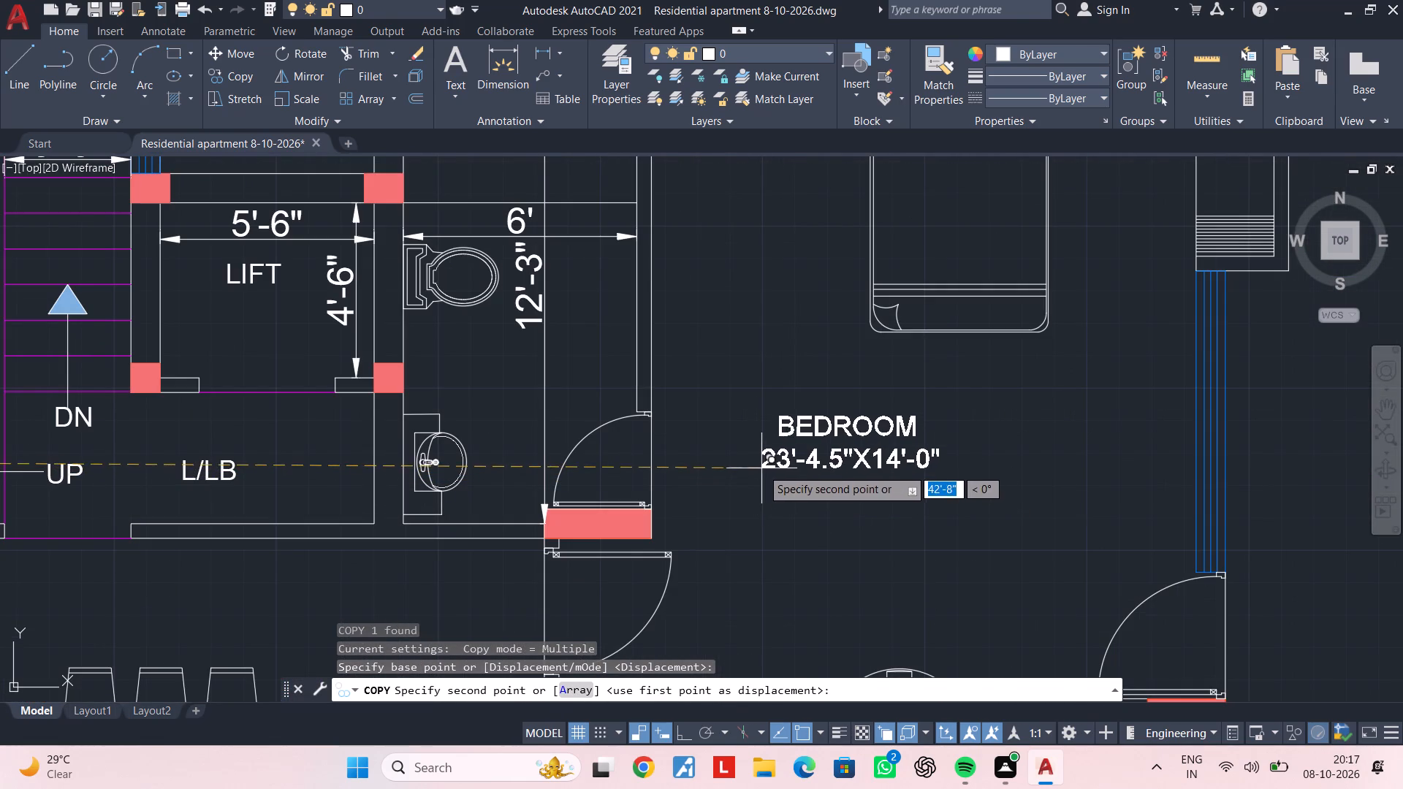
left_click(761, 468)
key("Escape")
Change the size line of the copied BEDROOM label to 14'-0"X16'-9", indented by one space.
double_click(822, 460)
key("Escape")
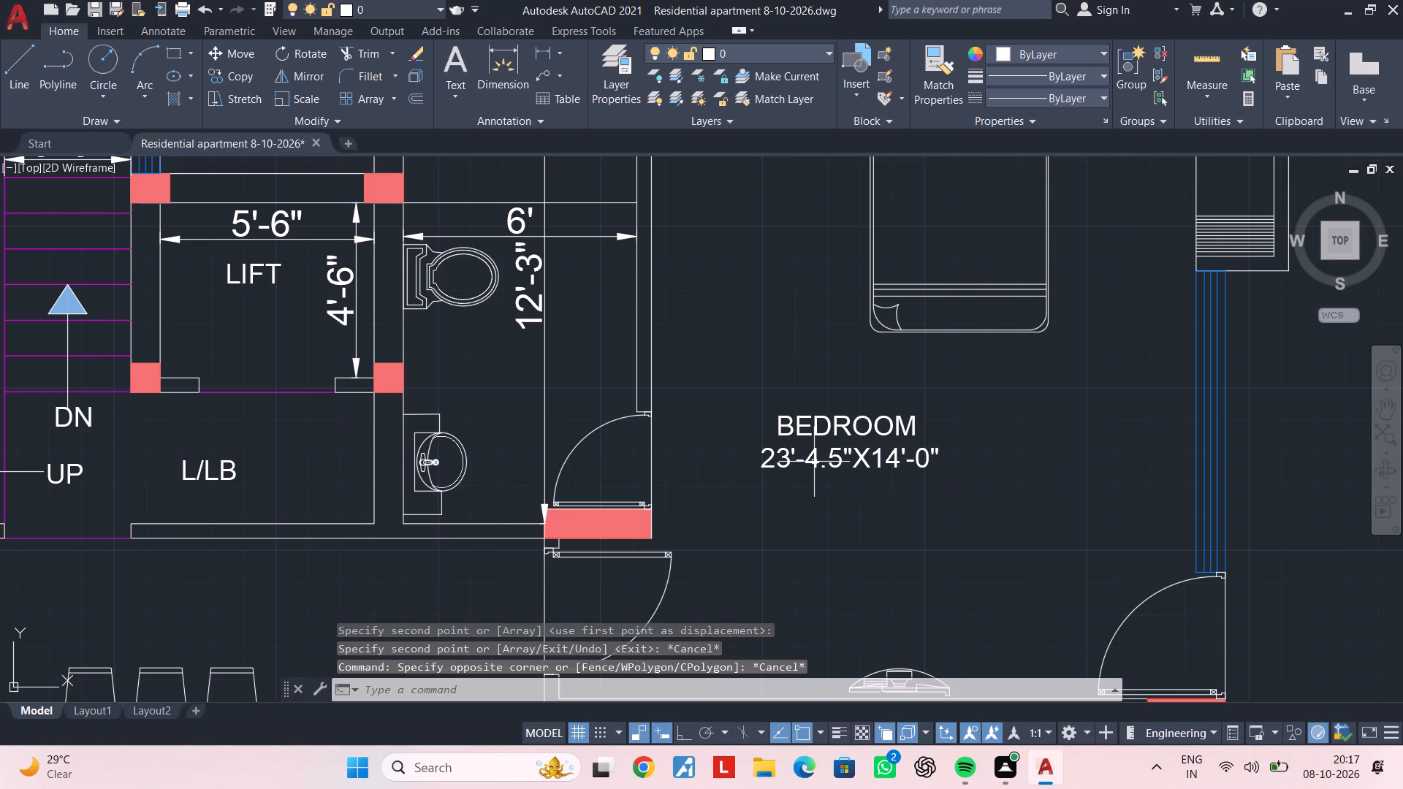
double_click(814, 462)
scroll(814, 462, "up", 2)
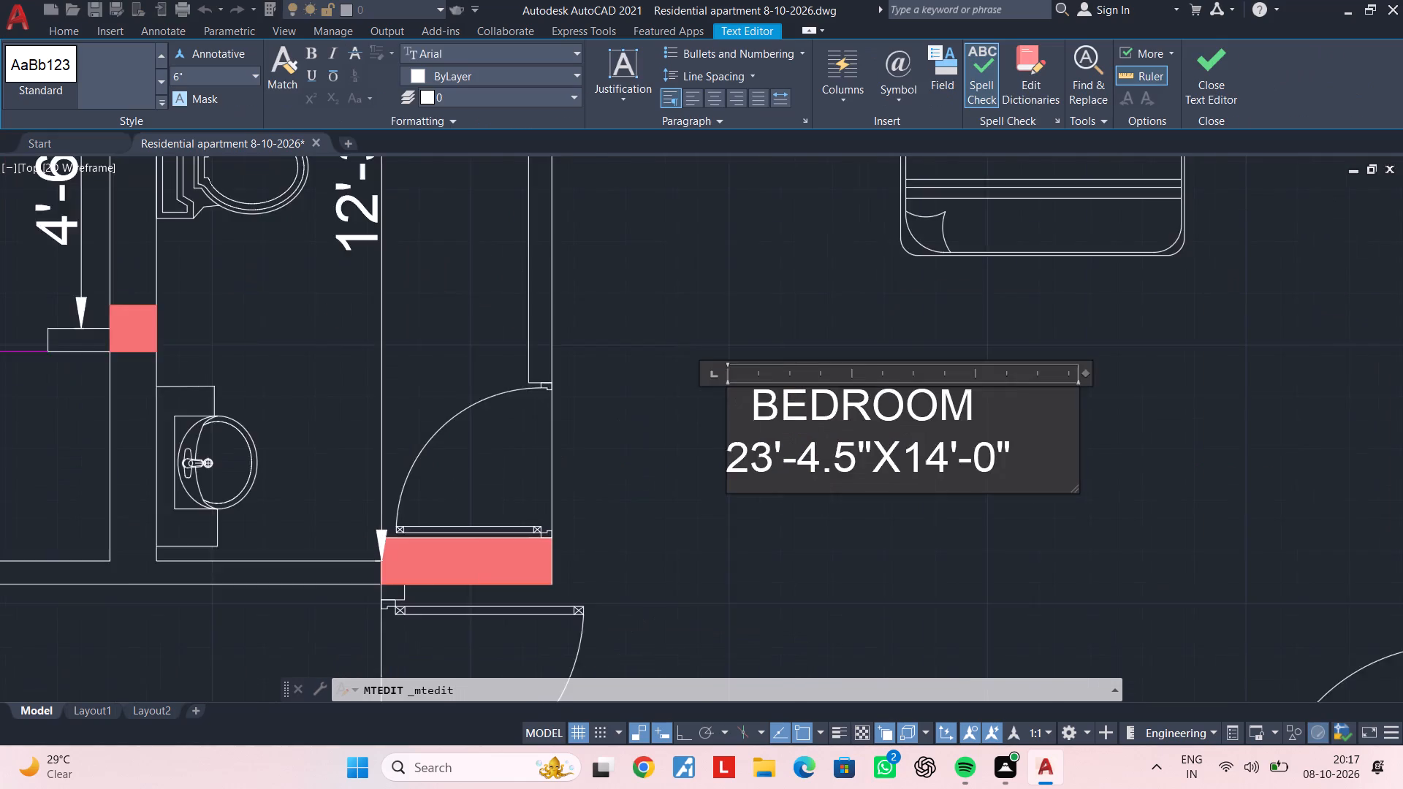
scroll(814, 462, "up", 1)
left_click_drag(1320, 439, 574, 441)
key("BackSpace")
key("space")
type("14'")
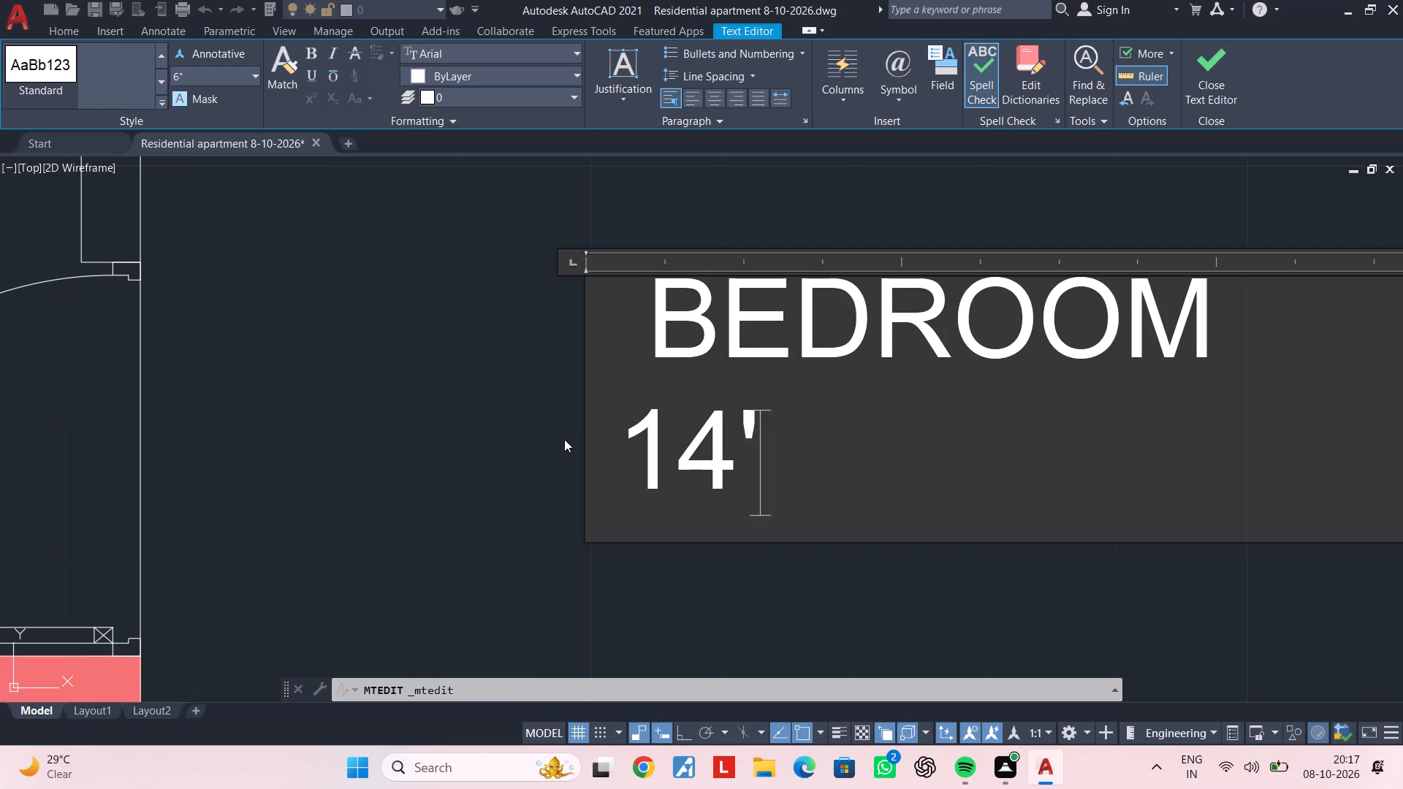
type("-0\"X")
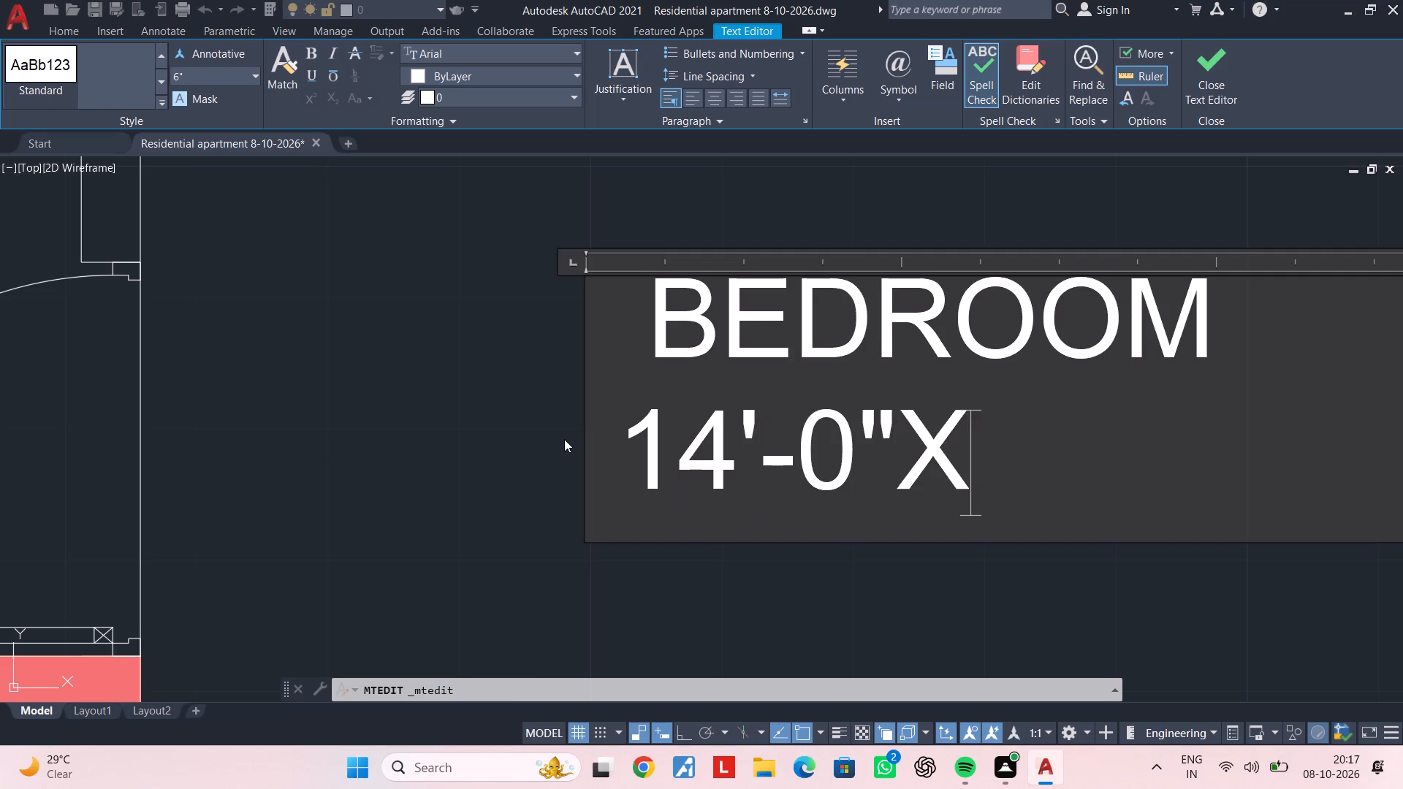
key("space")
key("BackSpace")
type("16'")
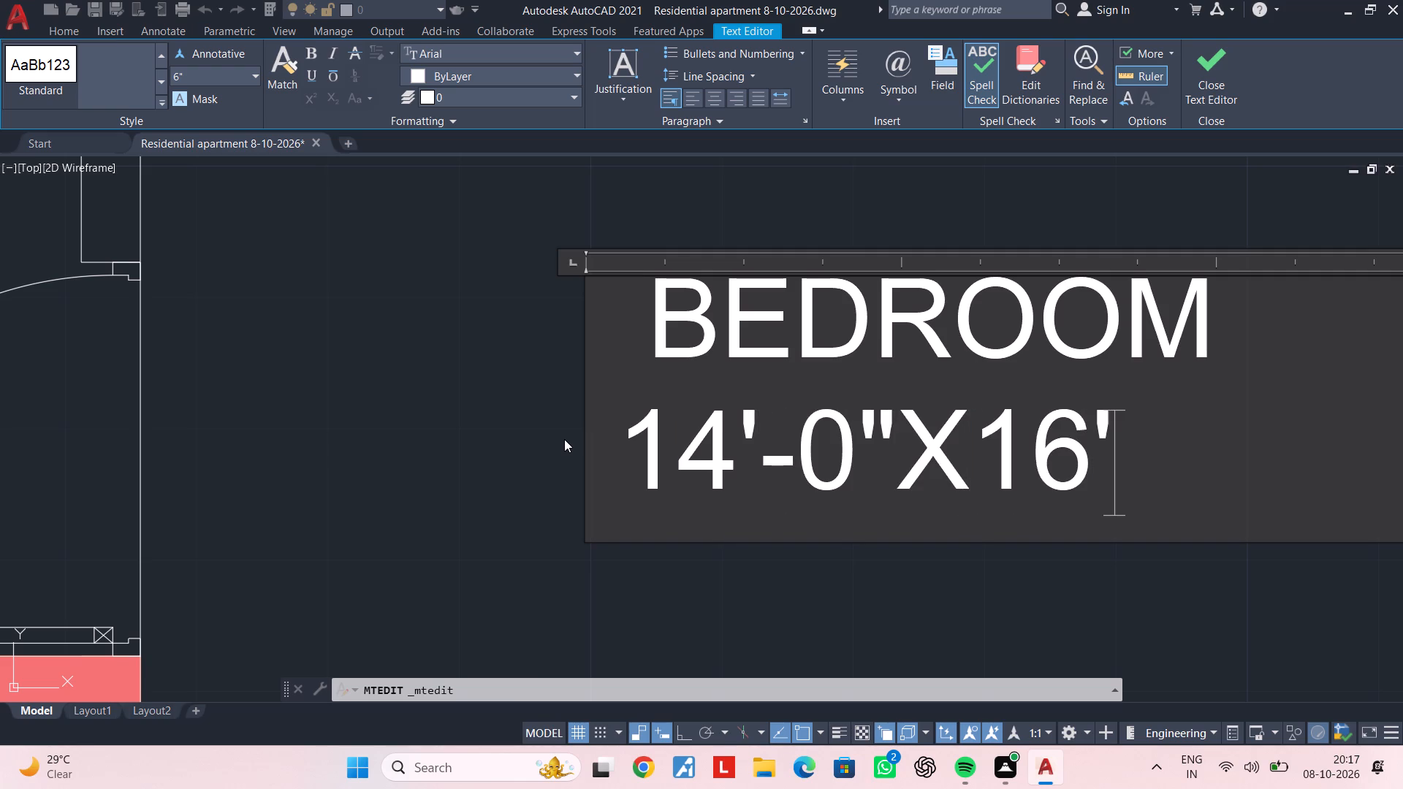
type("-9\"")
left_click(908, 612)
scroll(916, 606, "down", 4)
middle_click_drag(931, 594, 676, 422)
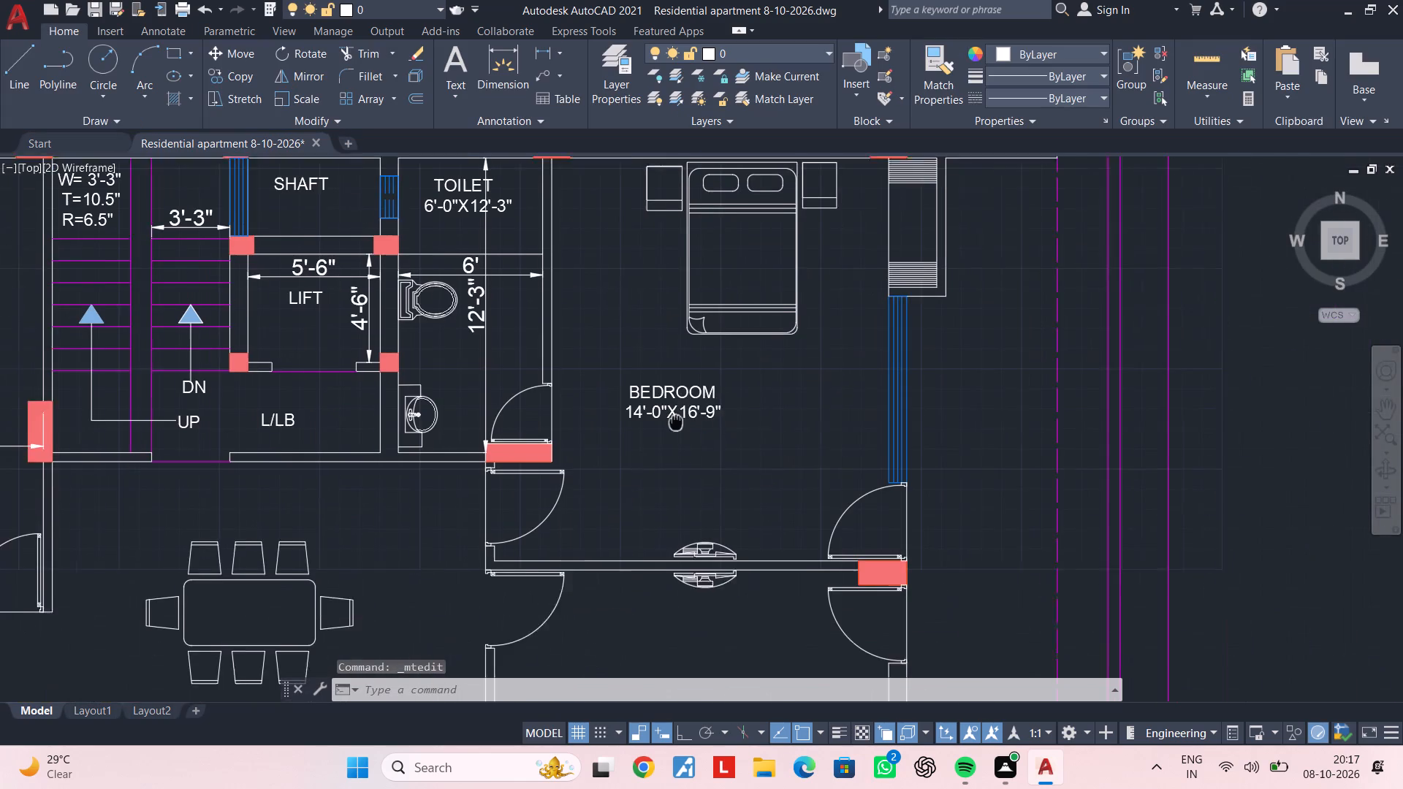
middle_click_drag(676, 422, 674, 420)
key("Escape")
key("Escape")
middle_click_drag(751, 415, 727, 460)
key("Escape")
key("Escape")
Add a vertical linear dimension to the northeast bedroom from its top wall to its bottom wall, between bed and window.
left_click(541, 47)
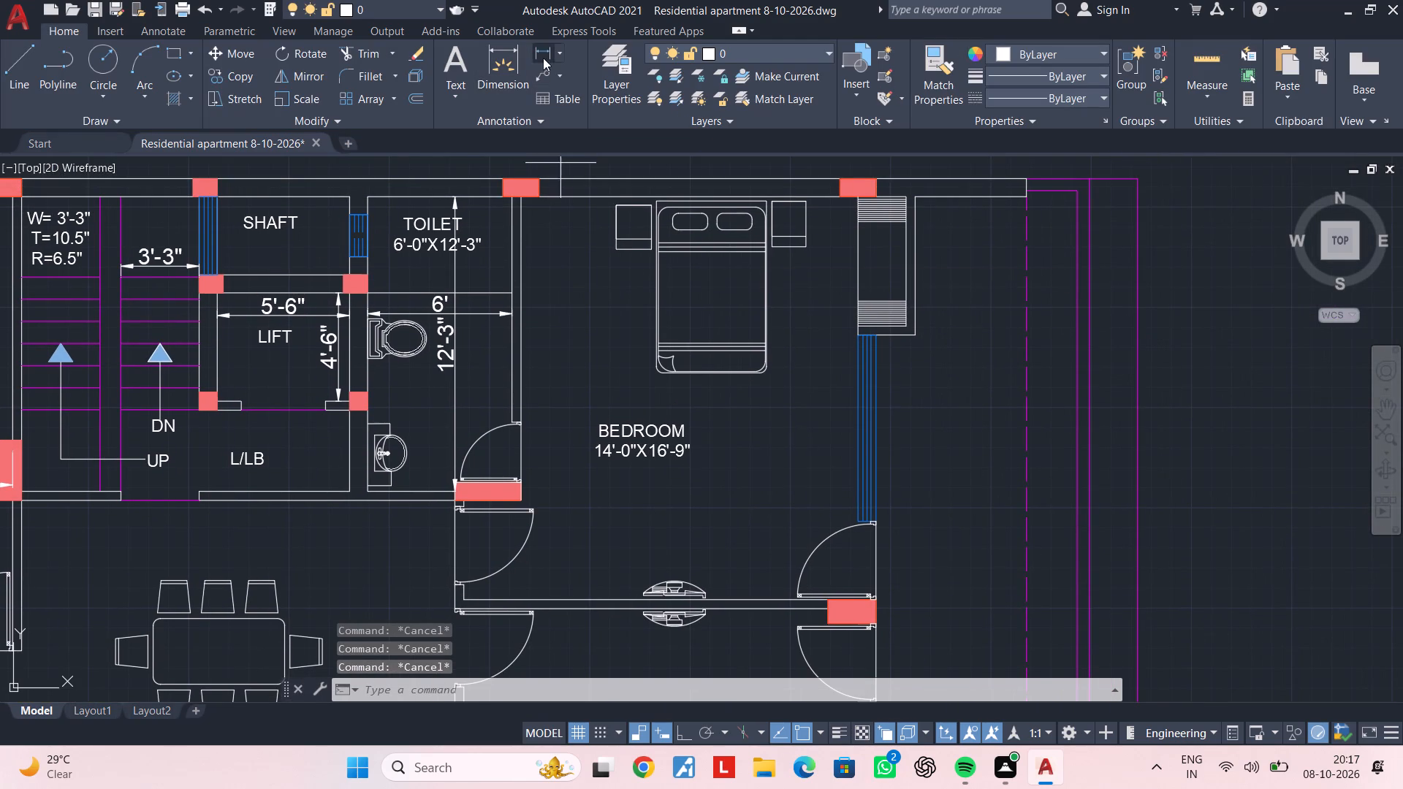
scroll(793, 198, "up", 3)
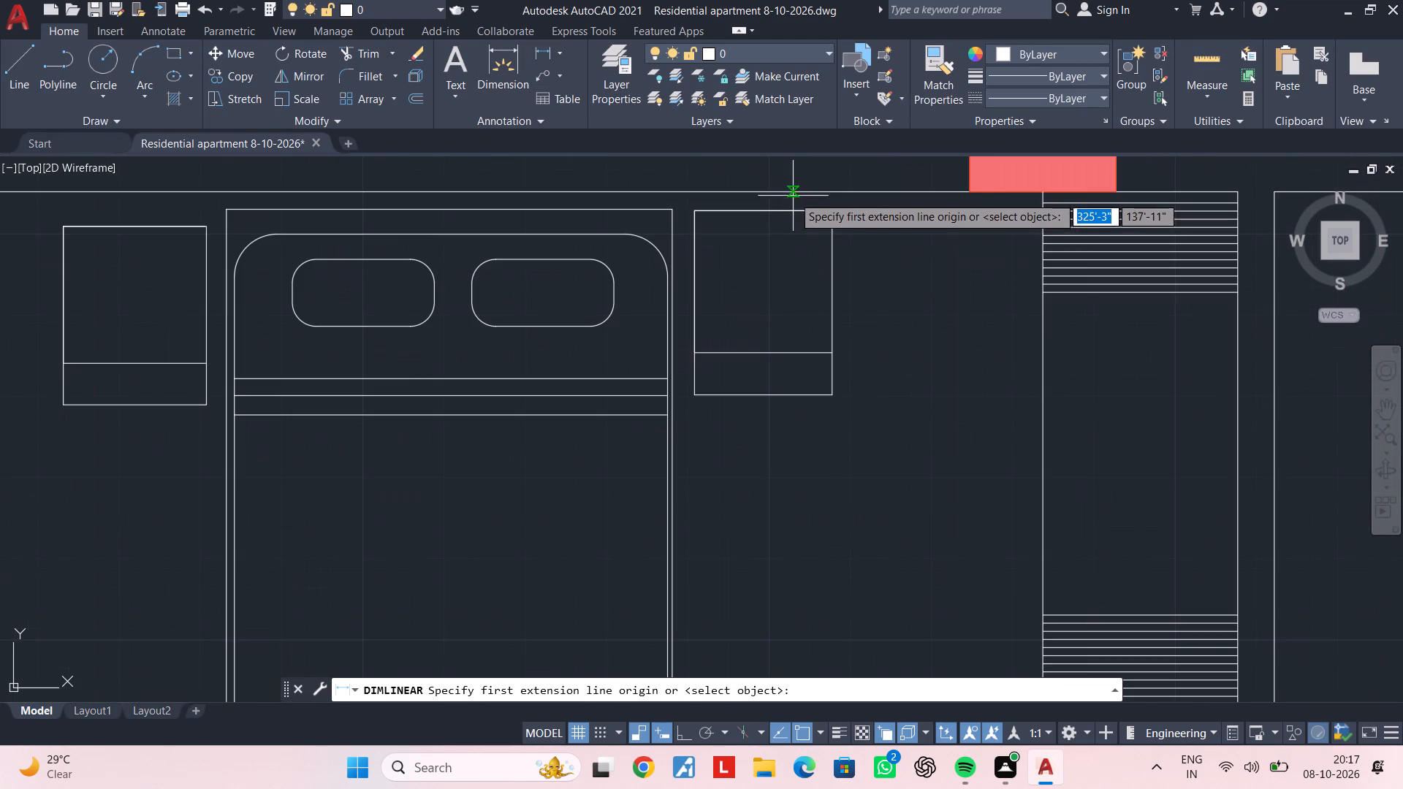
left_click(780, 191)
scroll(796, 305, "down", 1)
middle_click_drag(796, 305, 780, 44)
scroll(783, 374, "down", 1)
middle_click_drag(783, 374, 775, 161)
scroll(742, 348, "down", 1)
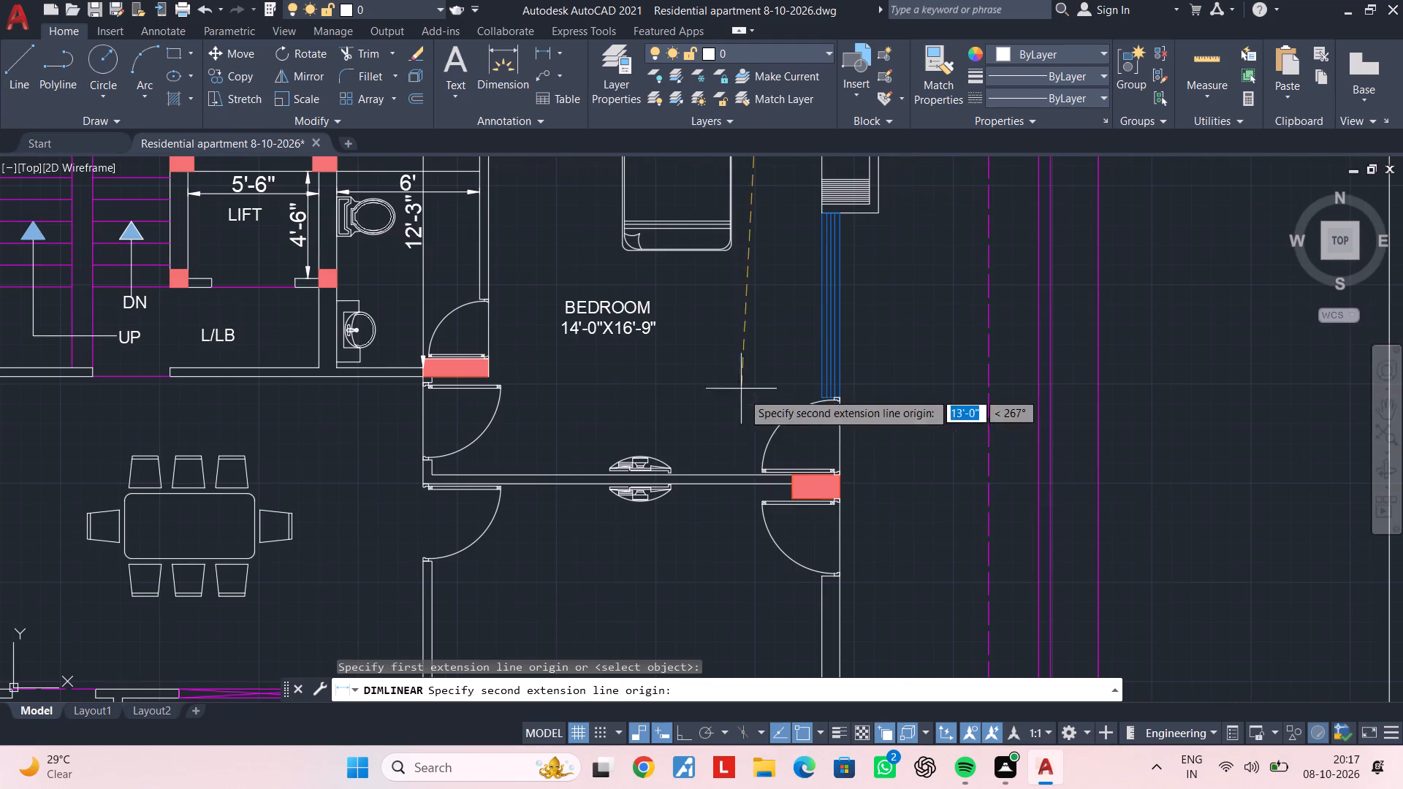
left_click(687, 734)
scroll(745, 467, "up", 3)
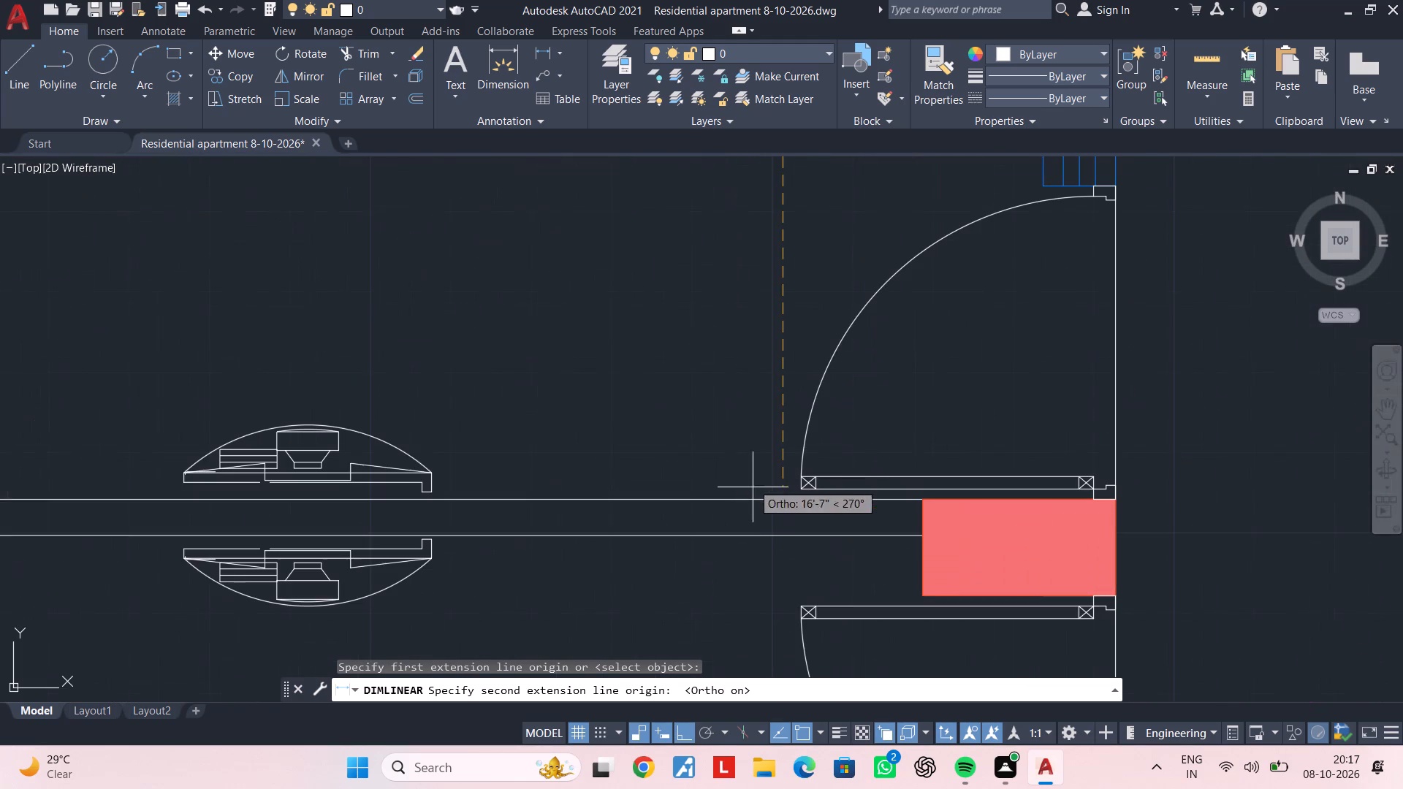
left_click(781, 500)
scroll(781, 492, "down", 2)
middle_click_drag(781, 496, 775, 545)
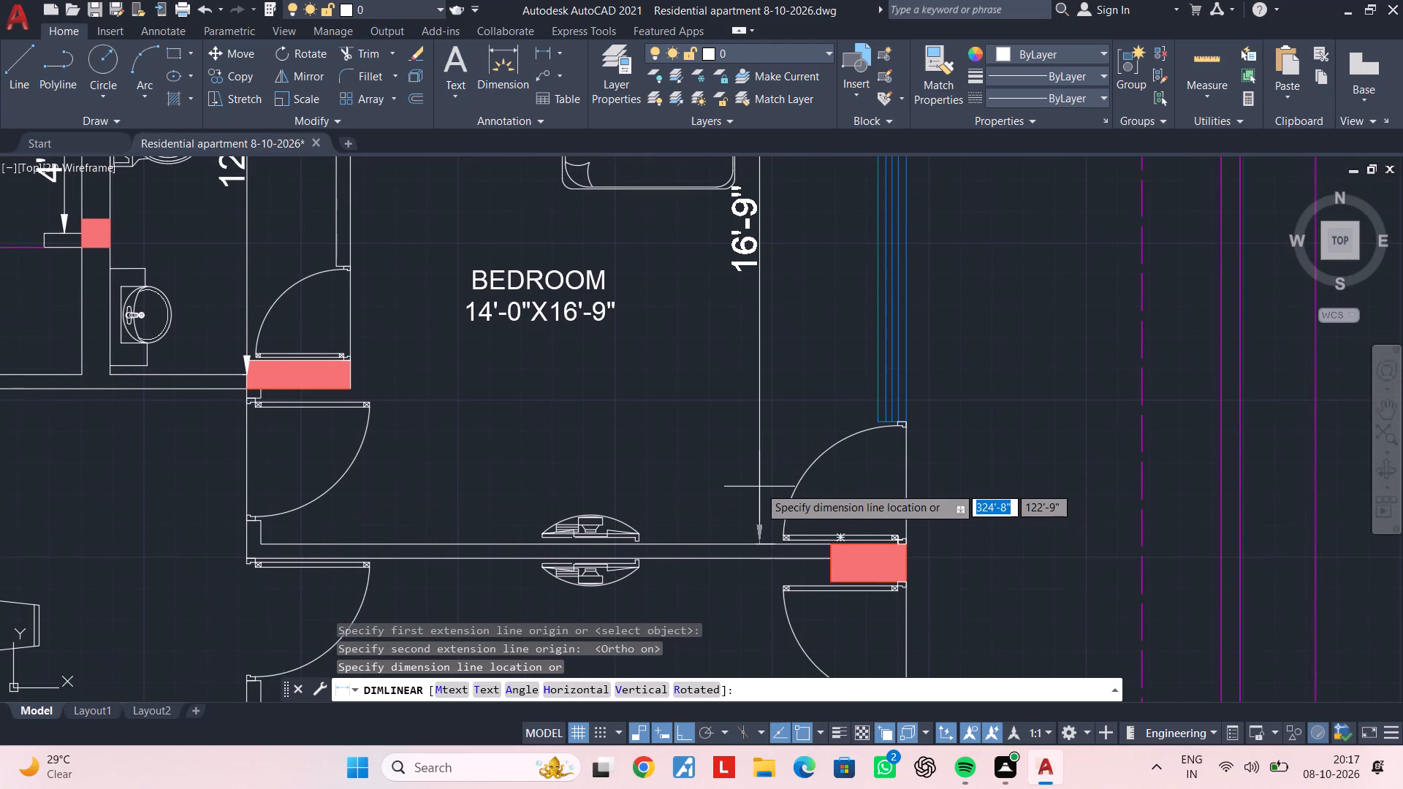
scroll(769, 481, "down", 1)
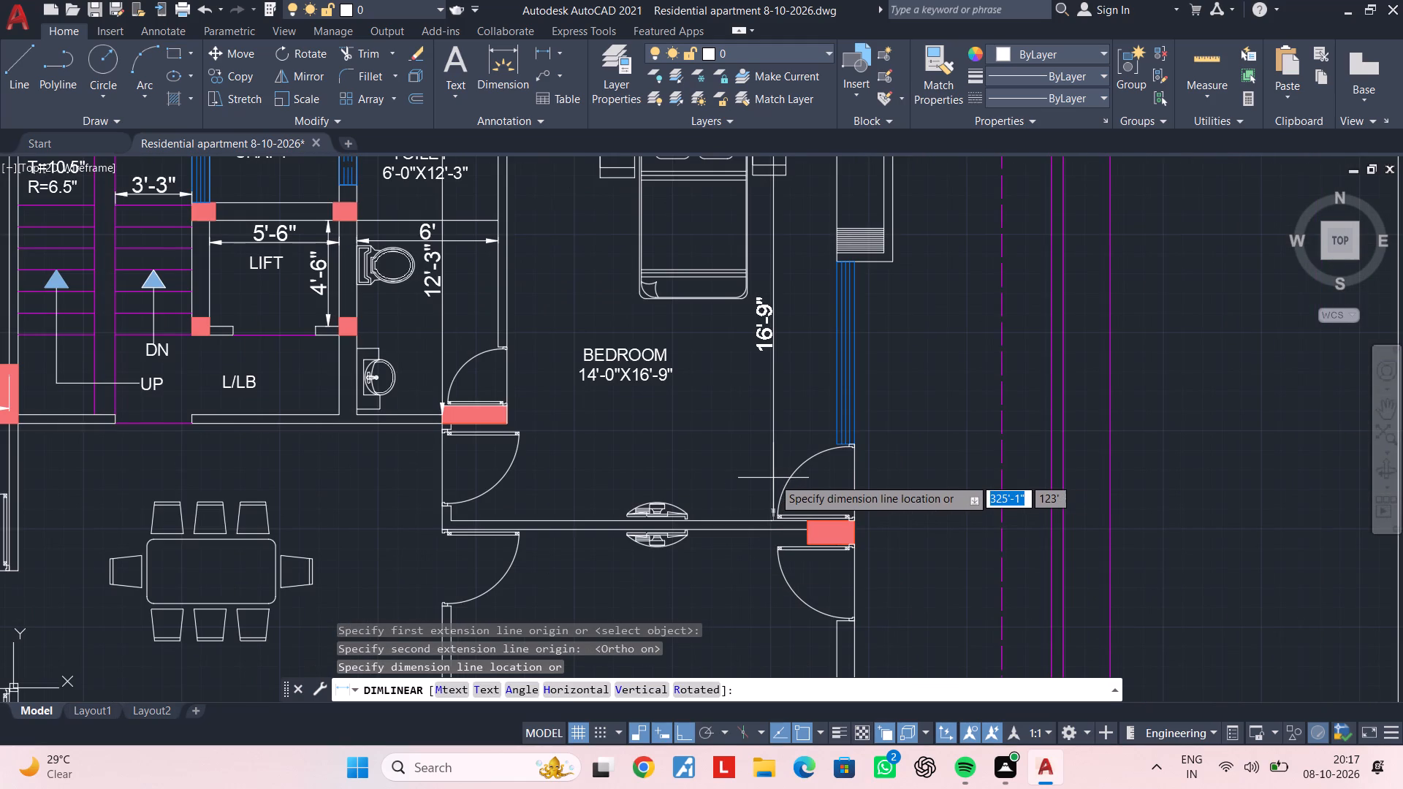
left_click(773, 478)
Add a horizontal linear dimension across the northeast bedroom, from the toilet-side wall to the east window, between the bed and the BEDROOM label.
middle_click_drag(730, 434, 729, 471)
key("space")
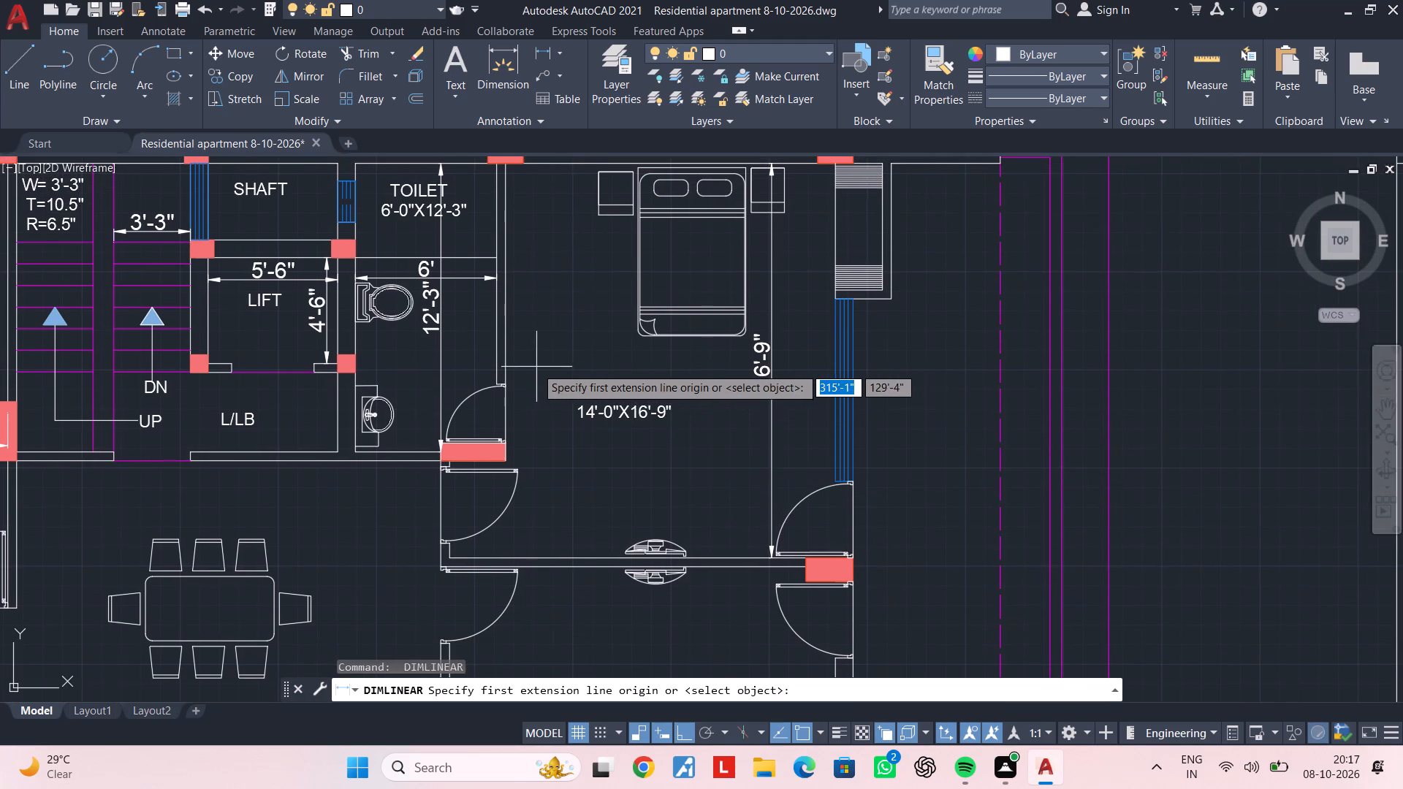
scroll(536, 367, "up", 2)
left_click(452, 367)
middle_click_drag(748, 366, 592, 370)
scroll(628, 370, "up", 1)
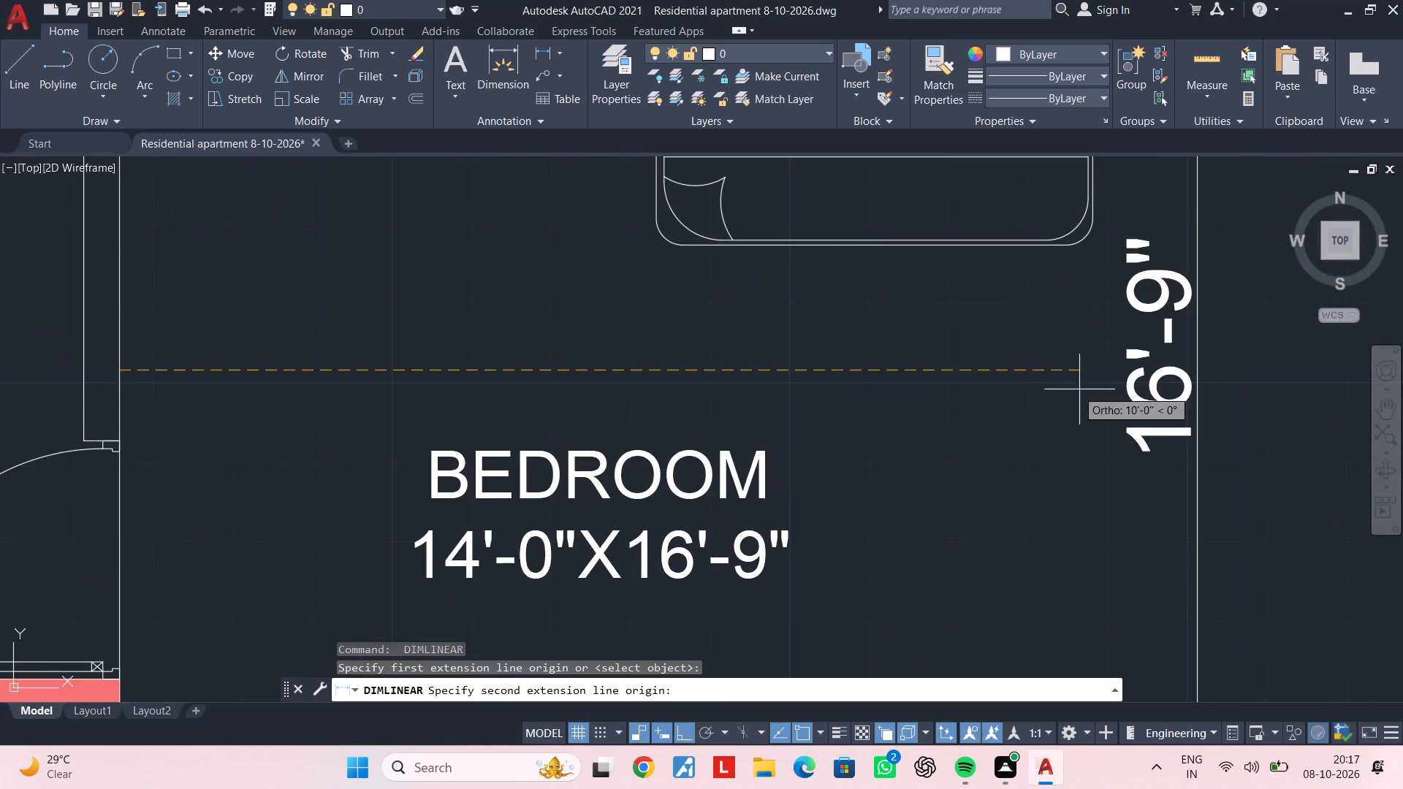
scroll(1239, 389, "down", 2)
middle_click_drag(1239, 389, 789, 390)
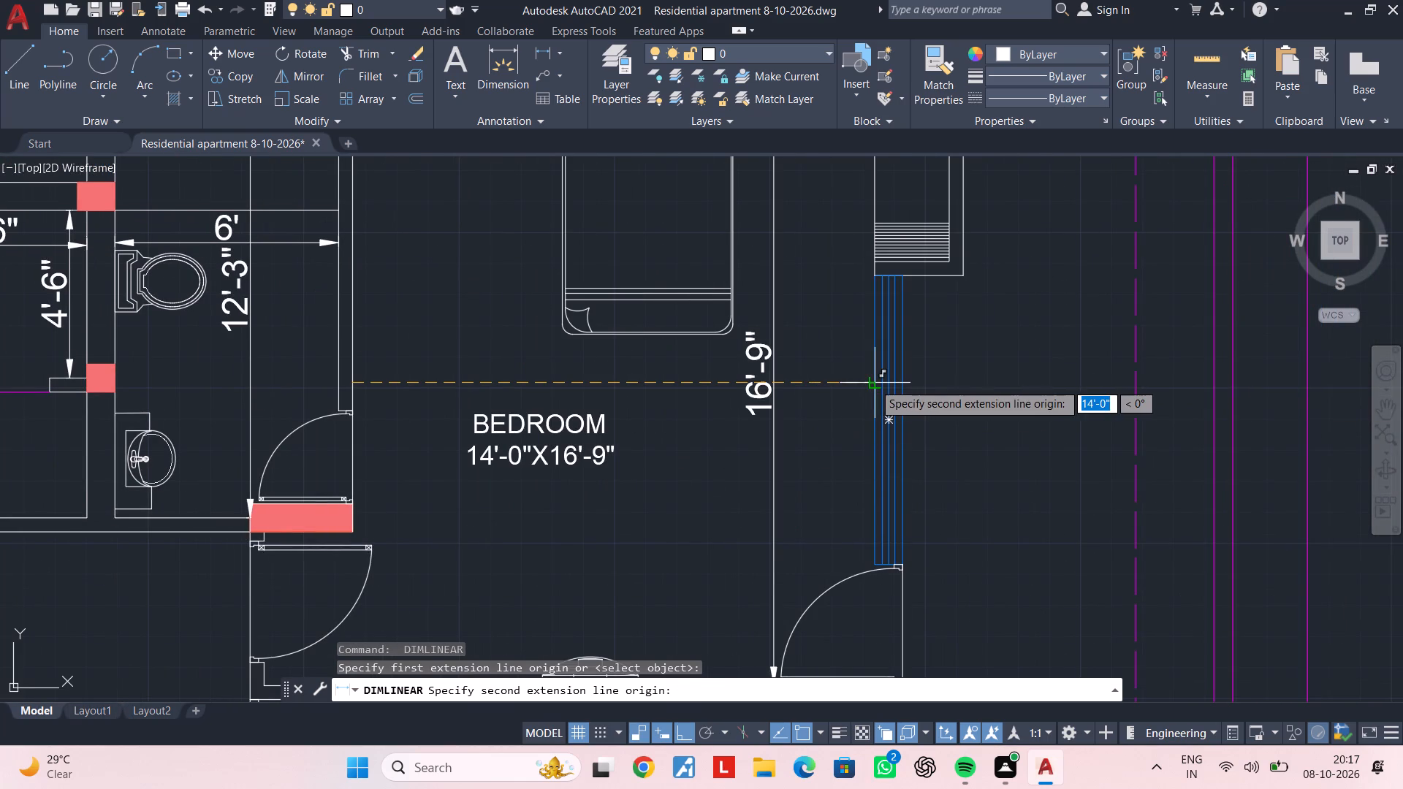
left_click(873, 383)
left_click(860, 384)
key("Escape")
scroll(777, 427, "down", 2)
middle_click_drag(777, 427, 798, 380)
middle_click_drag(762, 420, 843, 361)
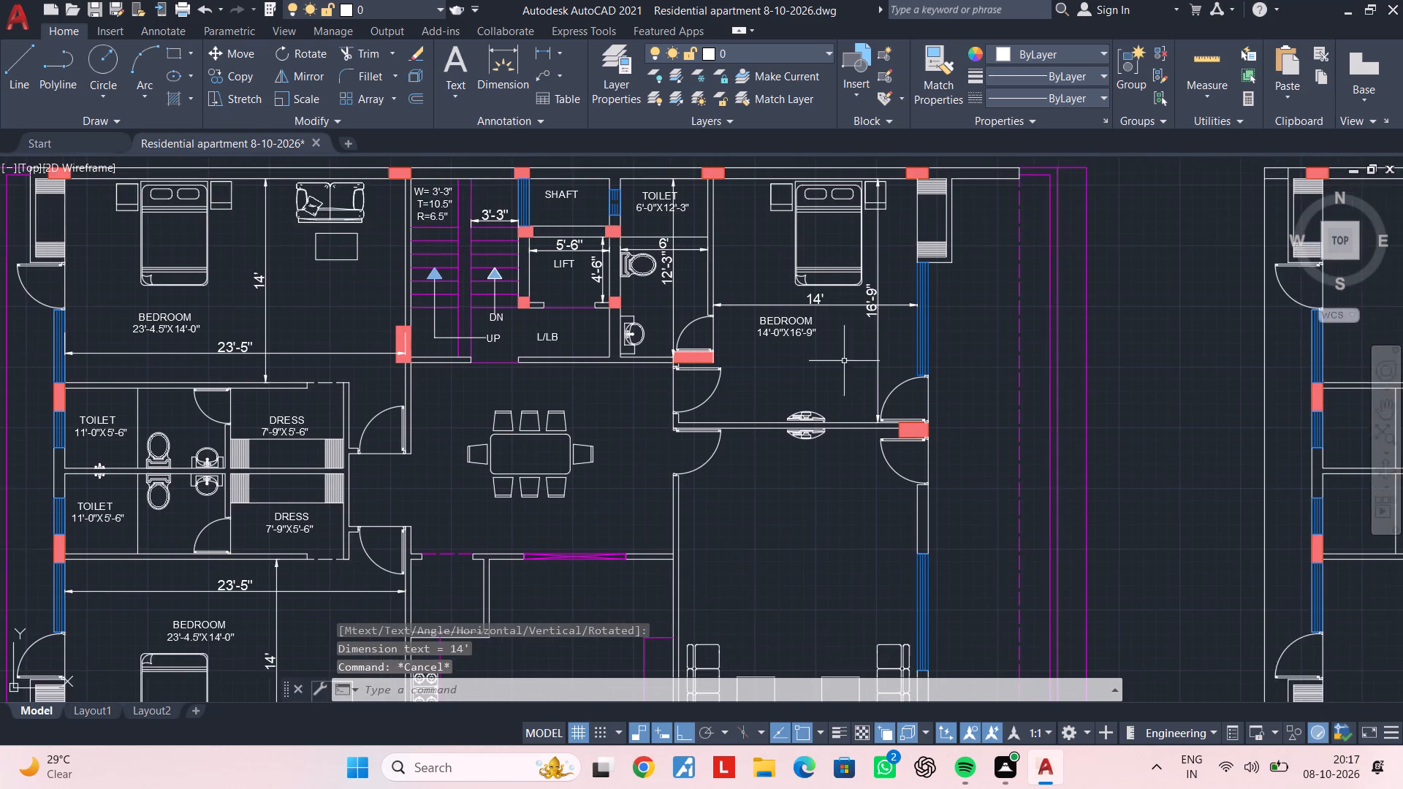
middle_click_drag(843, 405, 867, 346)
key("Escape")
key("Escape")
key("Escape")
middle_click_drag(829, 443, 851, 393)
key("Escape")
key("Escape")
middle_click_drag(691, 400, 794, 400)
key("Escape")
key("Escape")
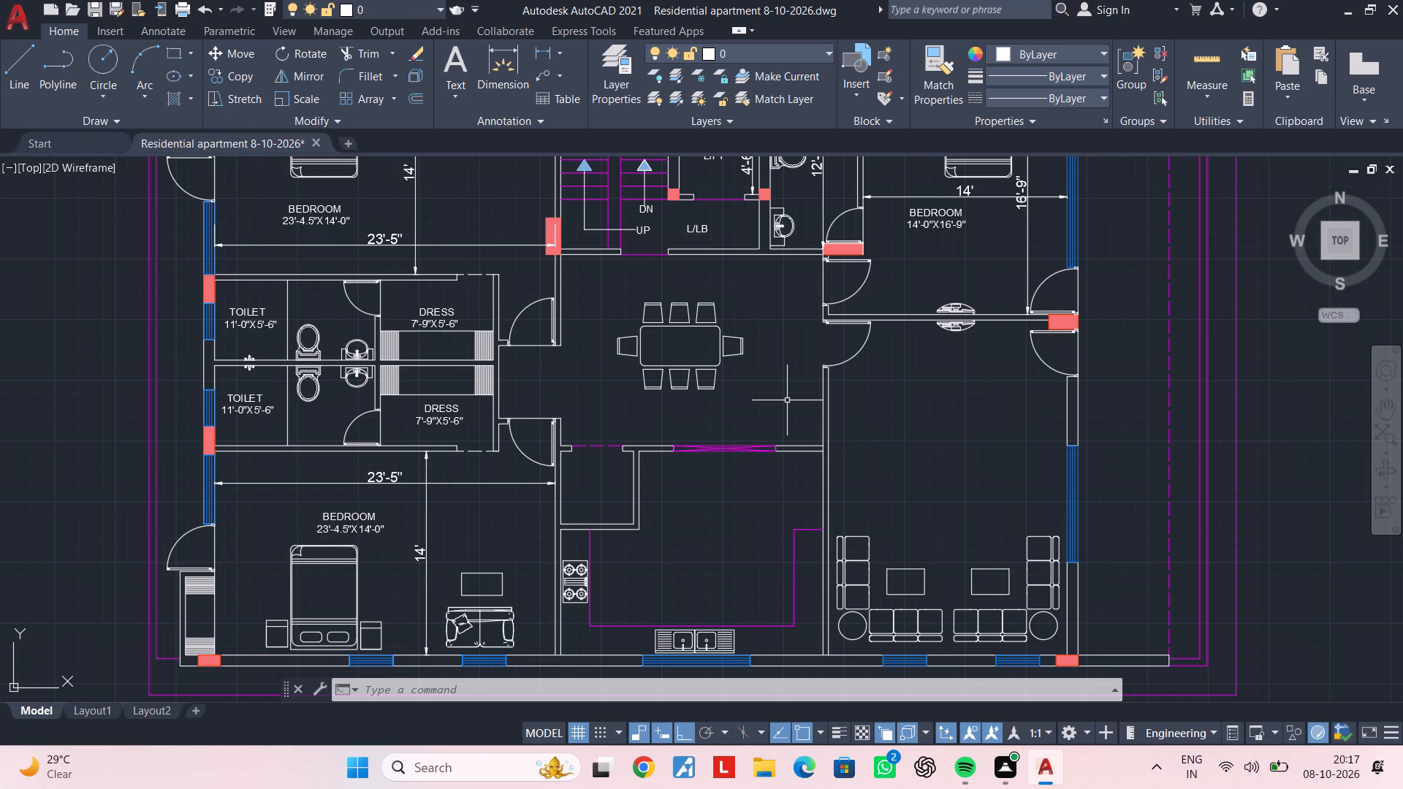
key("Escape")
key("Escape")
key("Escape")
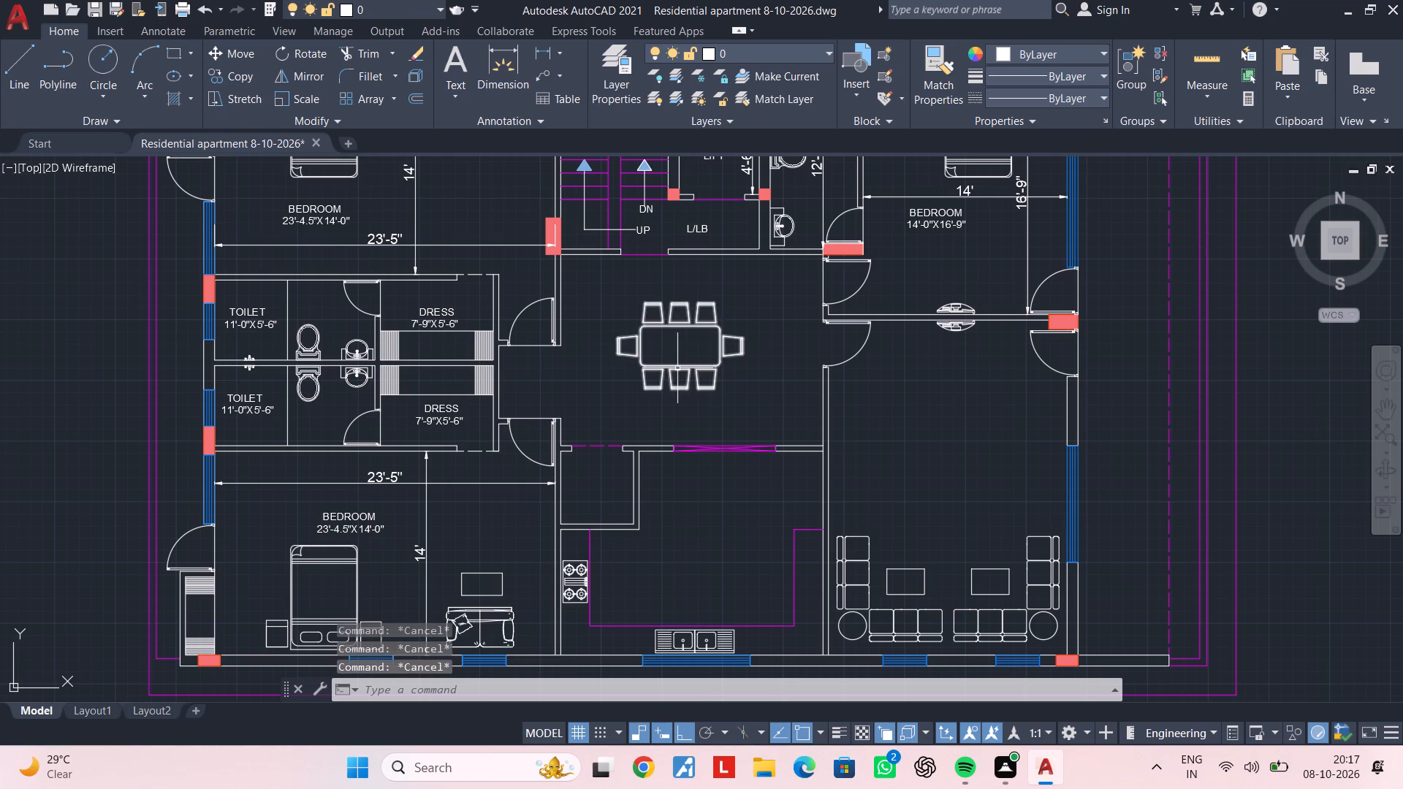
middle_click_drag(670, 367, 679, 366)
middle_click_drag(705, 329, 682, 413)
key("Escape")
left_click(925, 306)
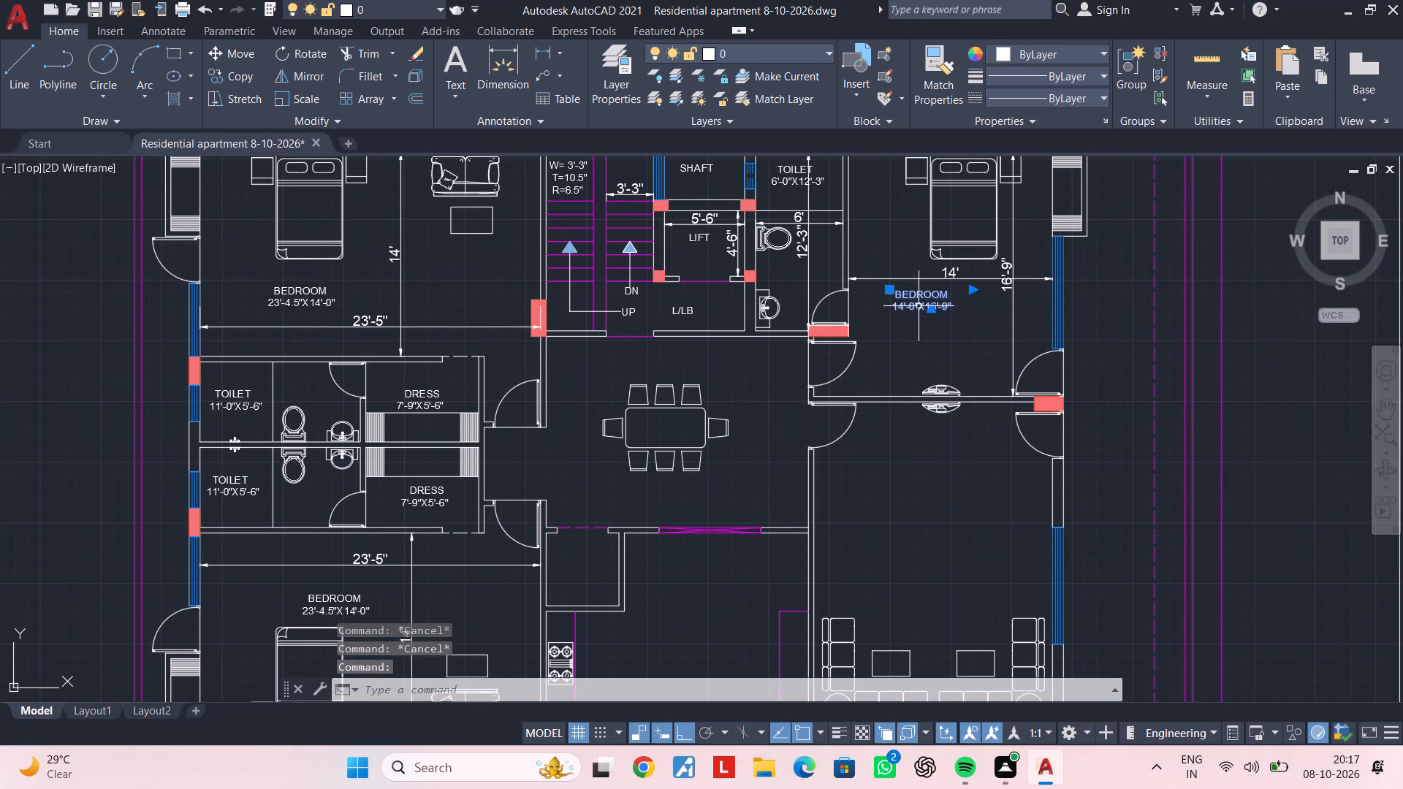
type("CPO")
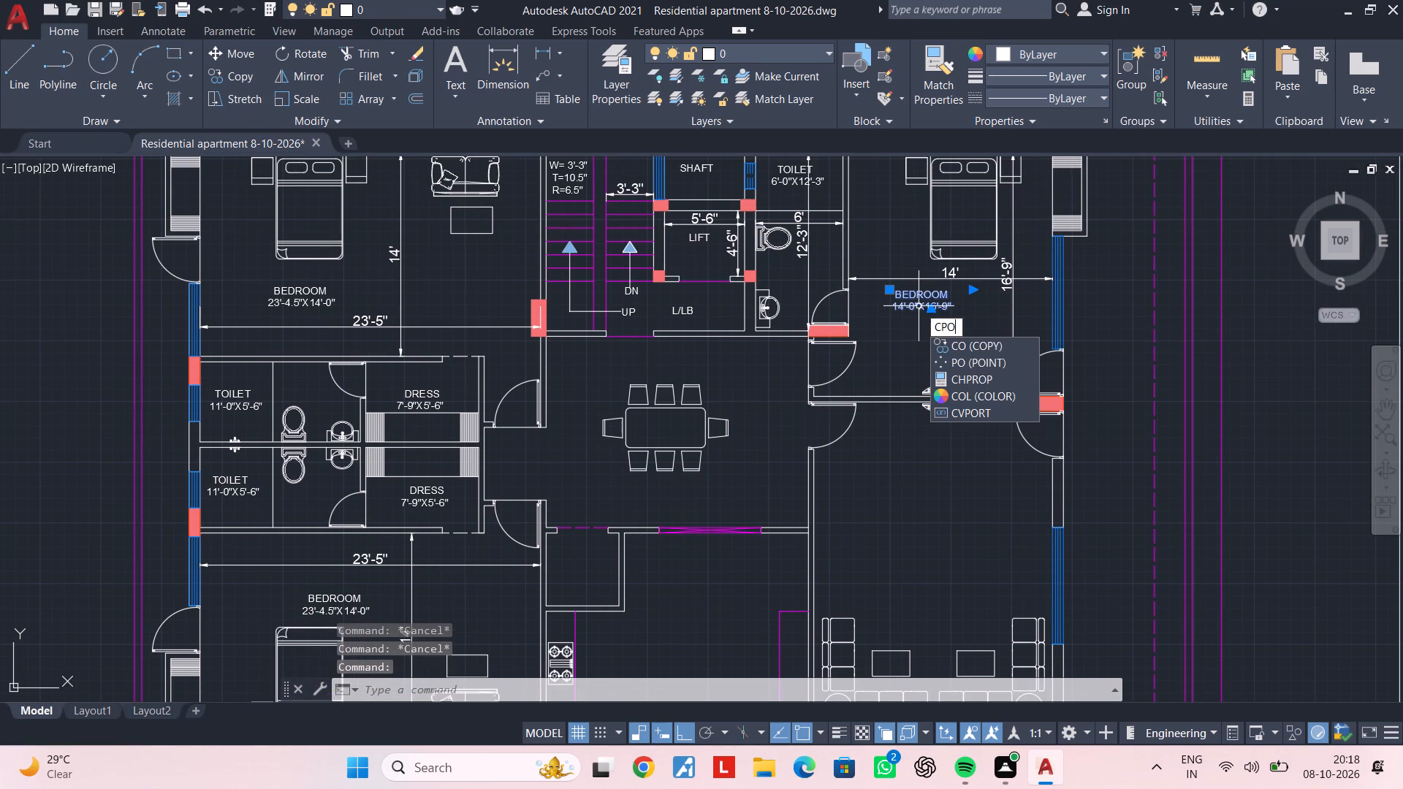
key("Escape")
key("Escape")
Copy the northeast bedroom's BEDROOM label onto the dining table.
left_click(932, 297)
type("CO")
key("space")
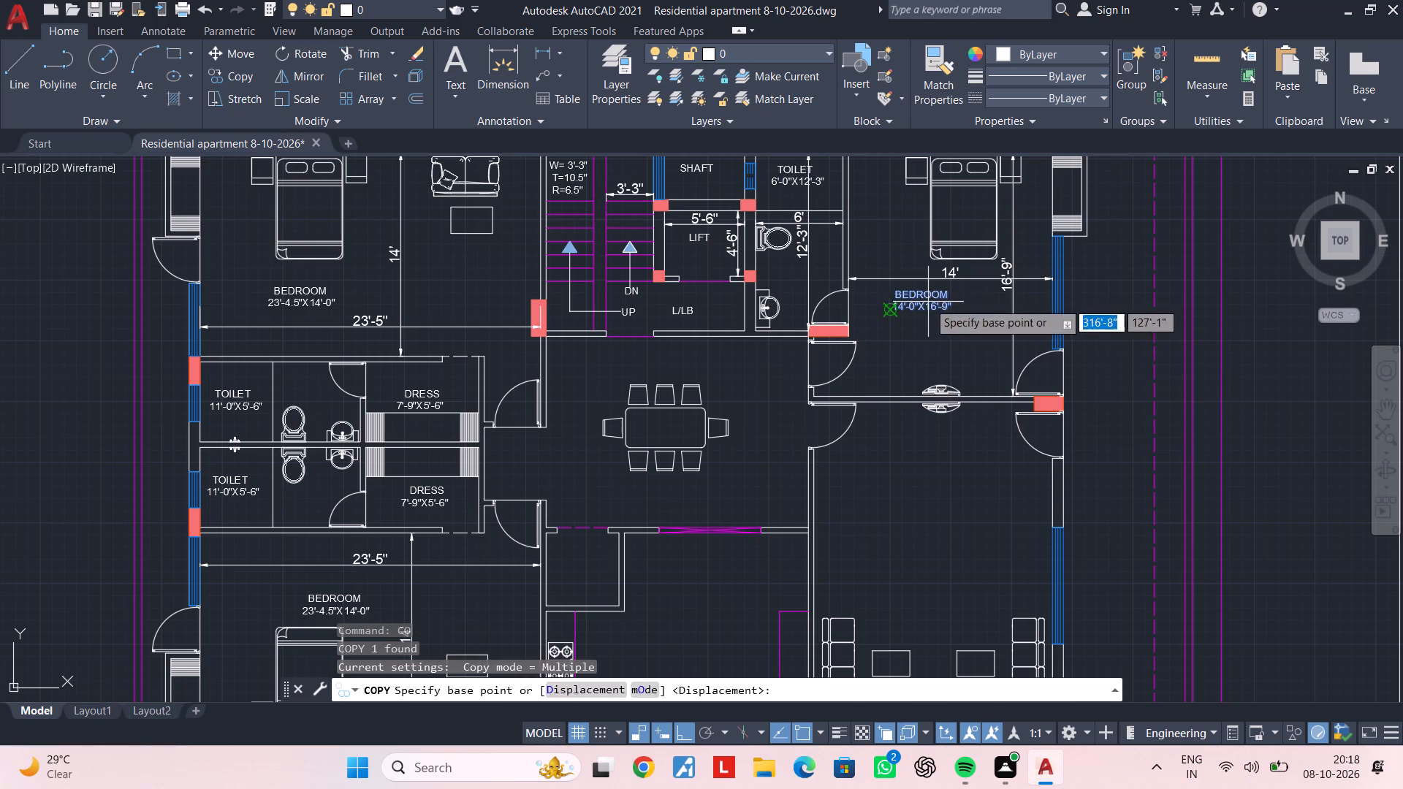
left_click(934, 300)
left_click(681, 731)
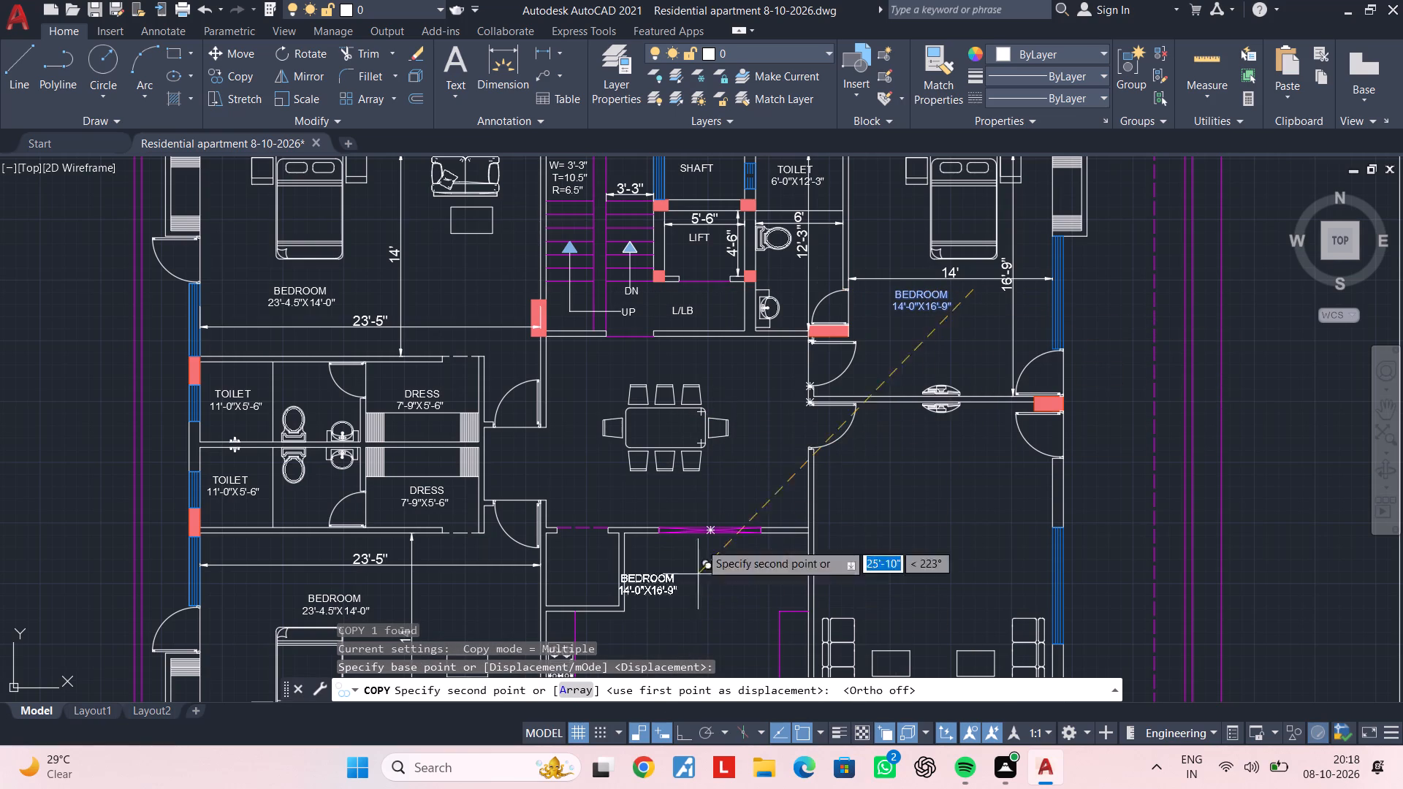
scroll(696, 445, "up", 1)
middle_click_drag(708, 440, 764, 443)
scroll(781, 428, "up", 2)
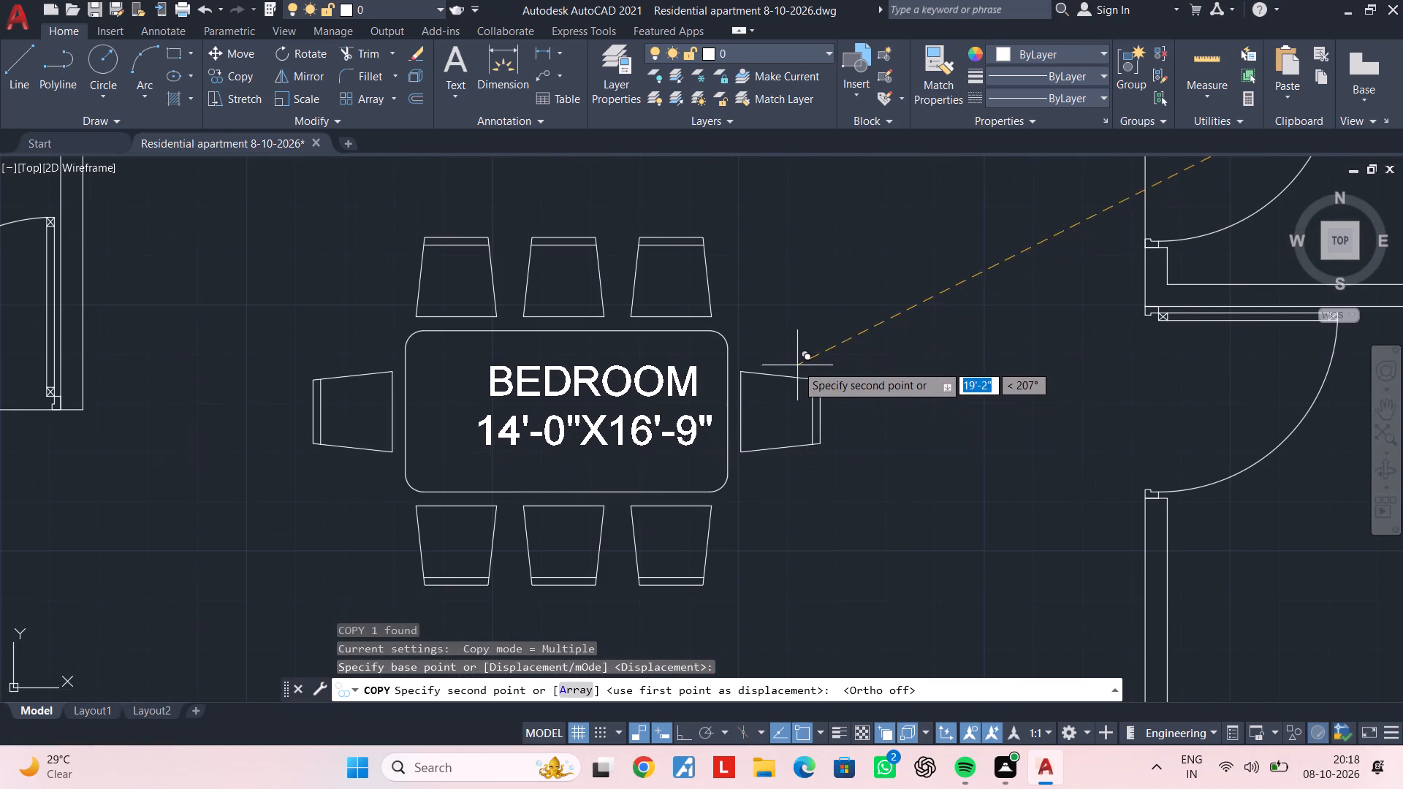
left_click(796, 364)
key("Escape")
Replace the copied label's text with DINING and the size line 18'-0"X13'1.5", indenting DINING by two more spaces.
middle_click_drag(649, 442, 859, 416)
double_click(848, 408)
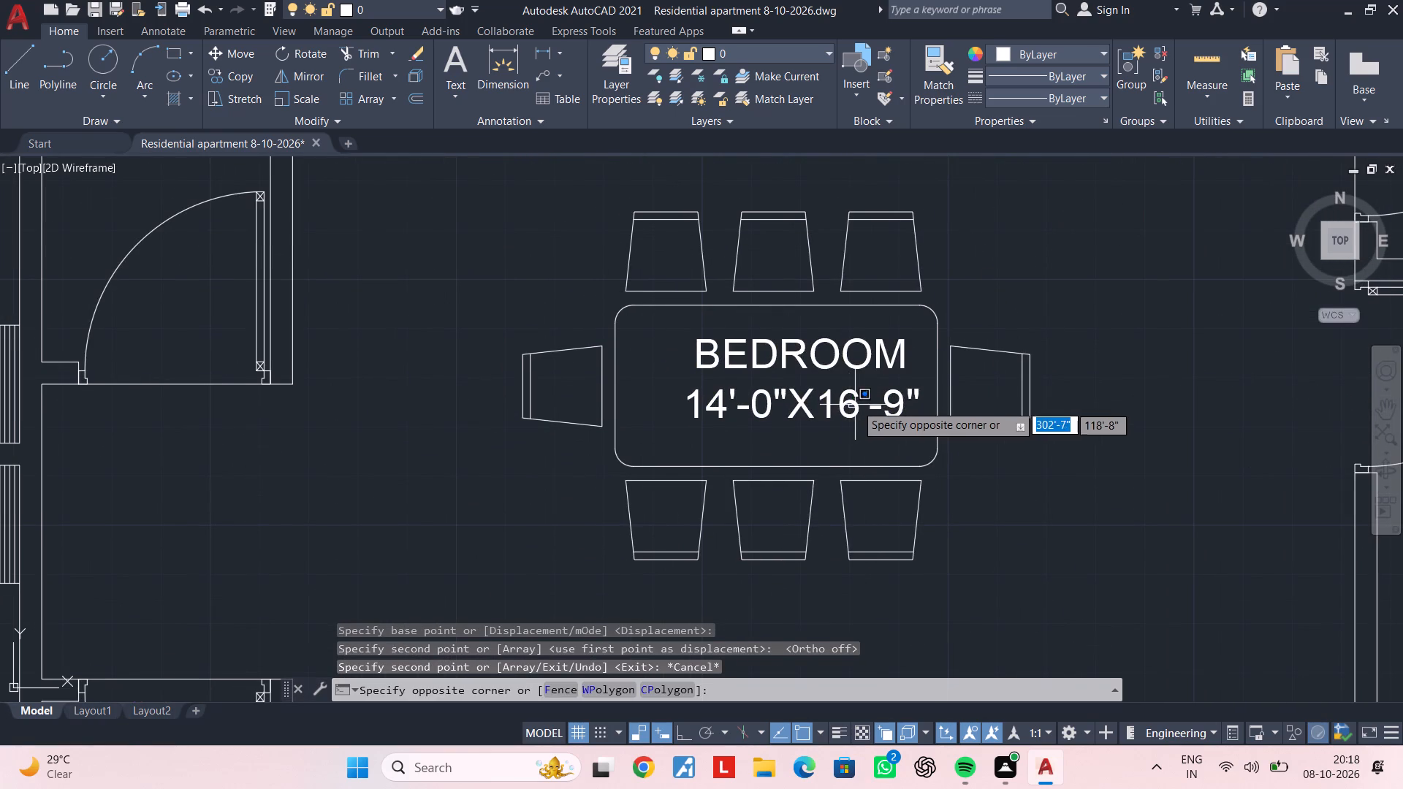
key("Escape")
double_click(854, 405)
left_click_drag(929, 400, 718, 365)
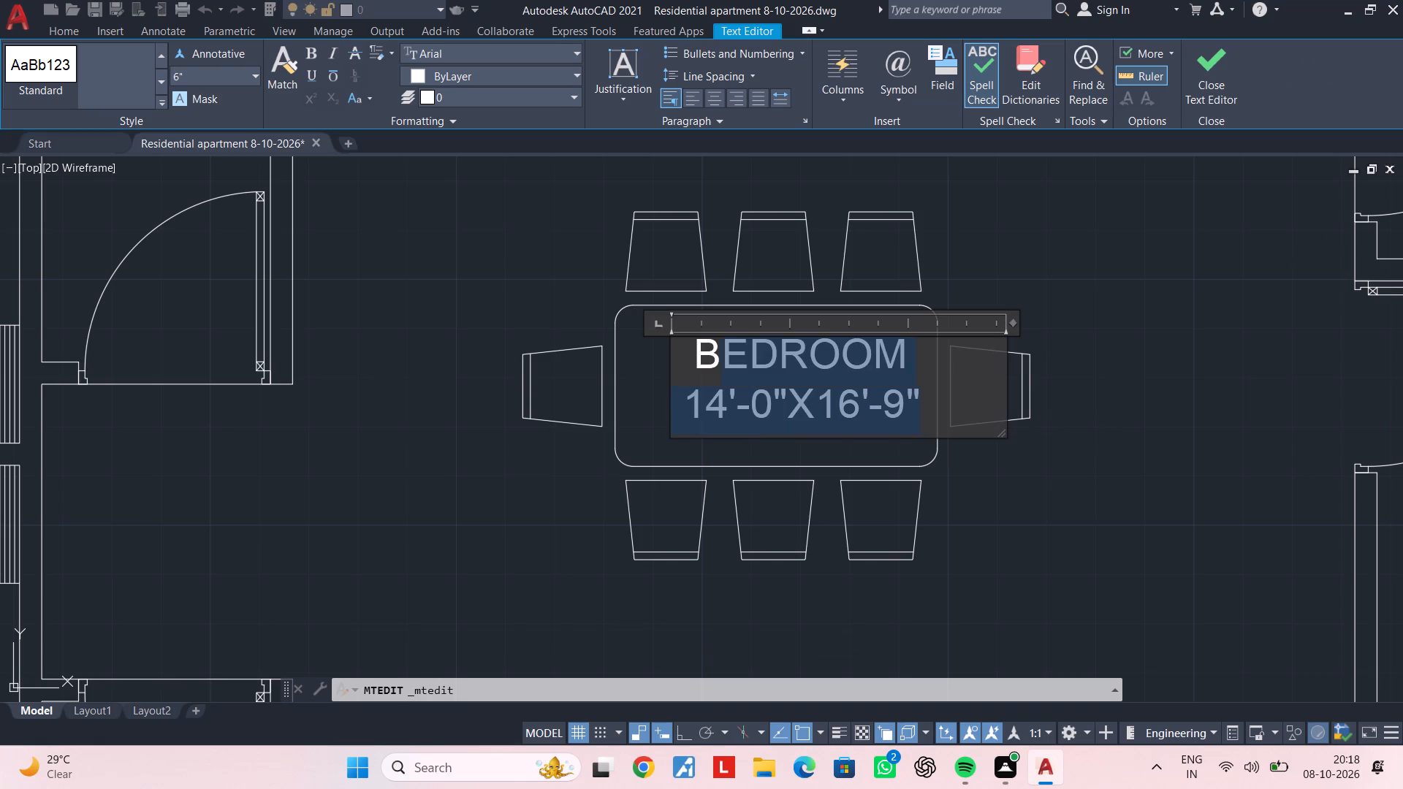
left_click_drag(718, 365, 707, 363)
key("BackSpace")
type("DINING")
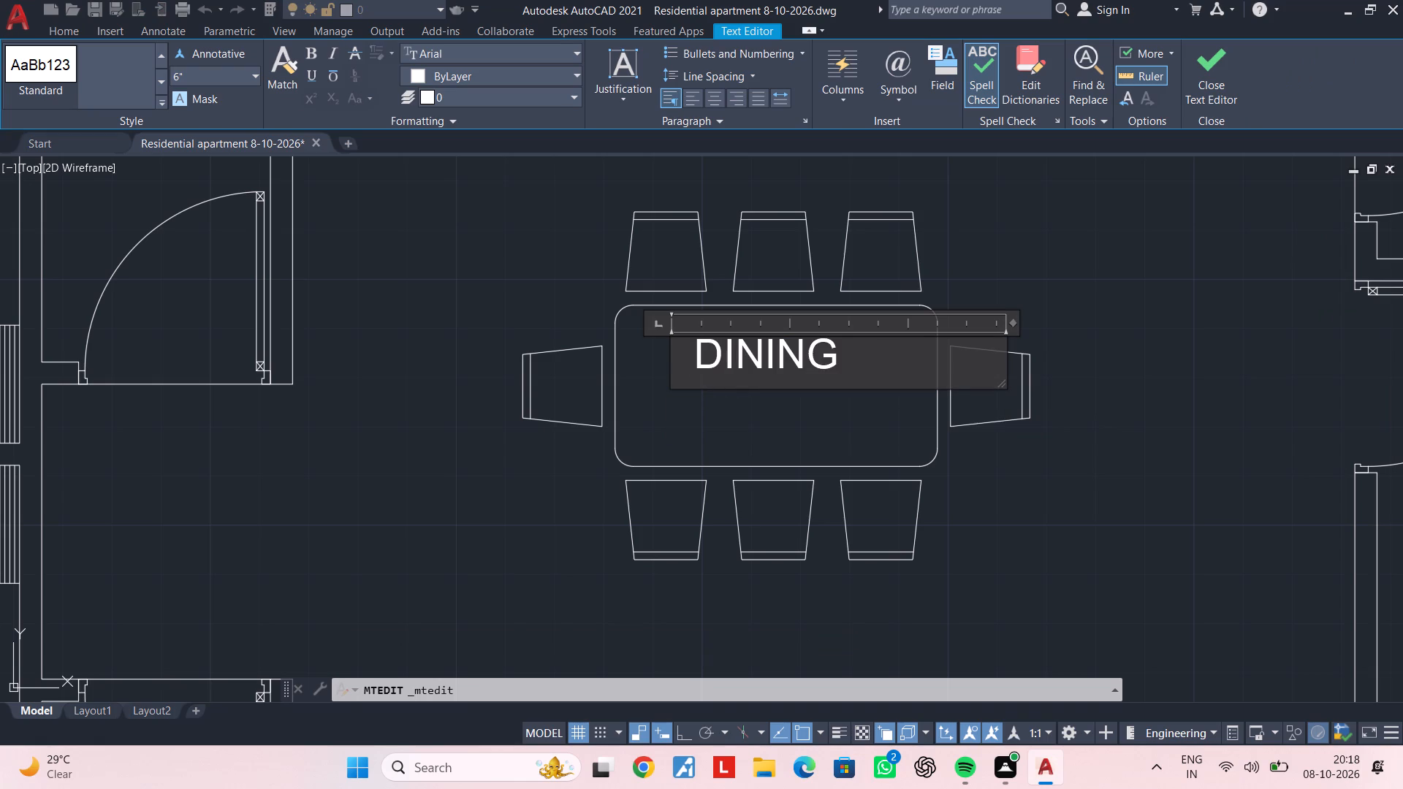
key("Return")
type("18'-0\"X")
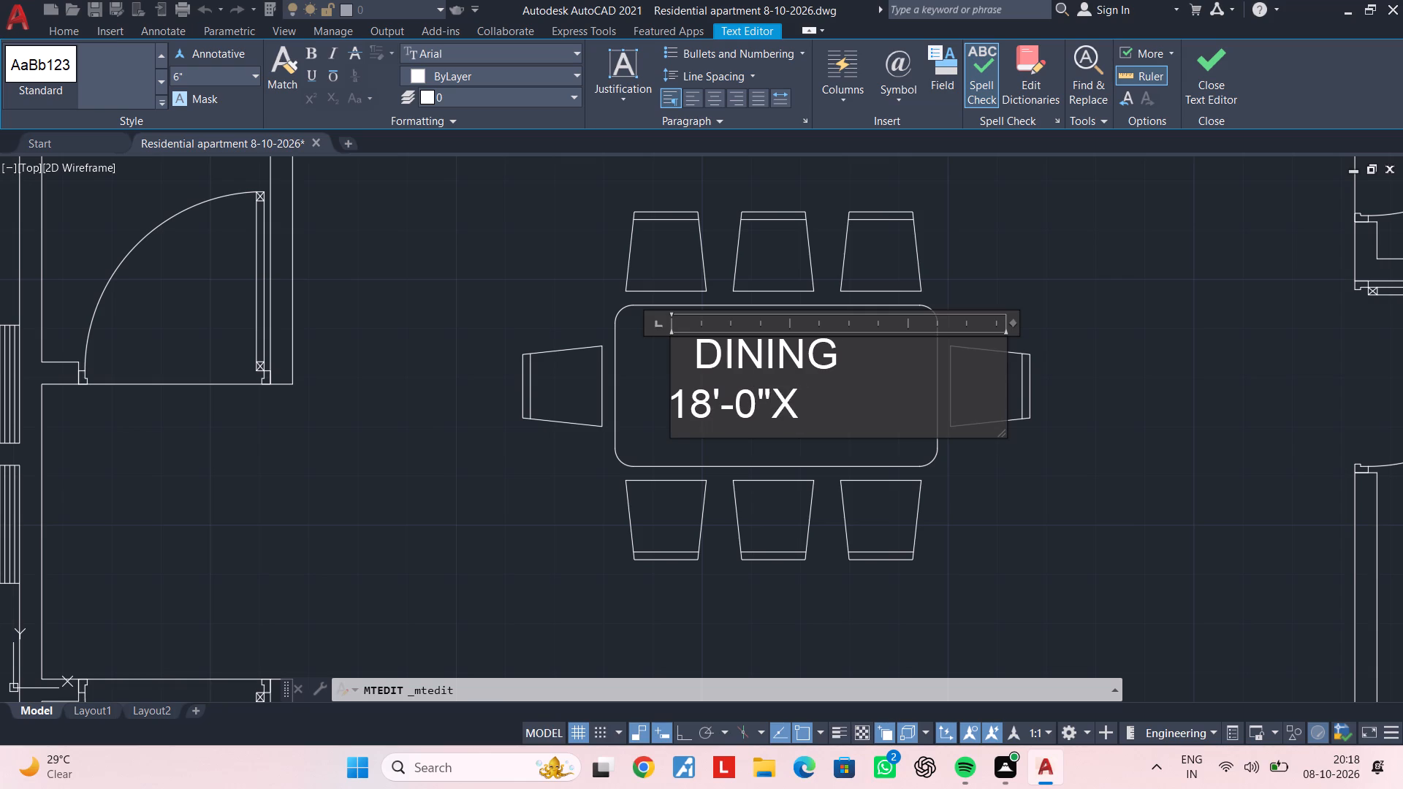
type("13'")
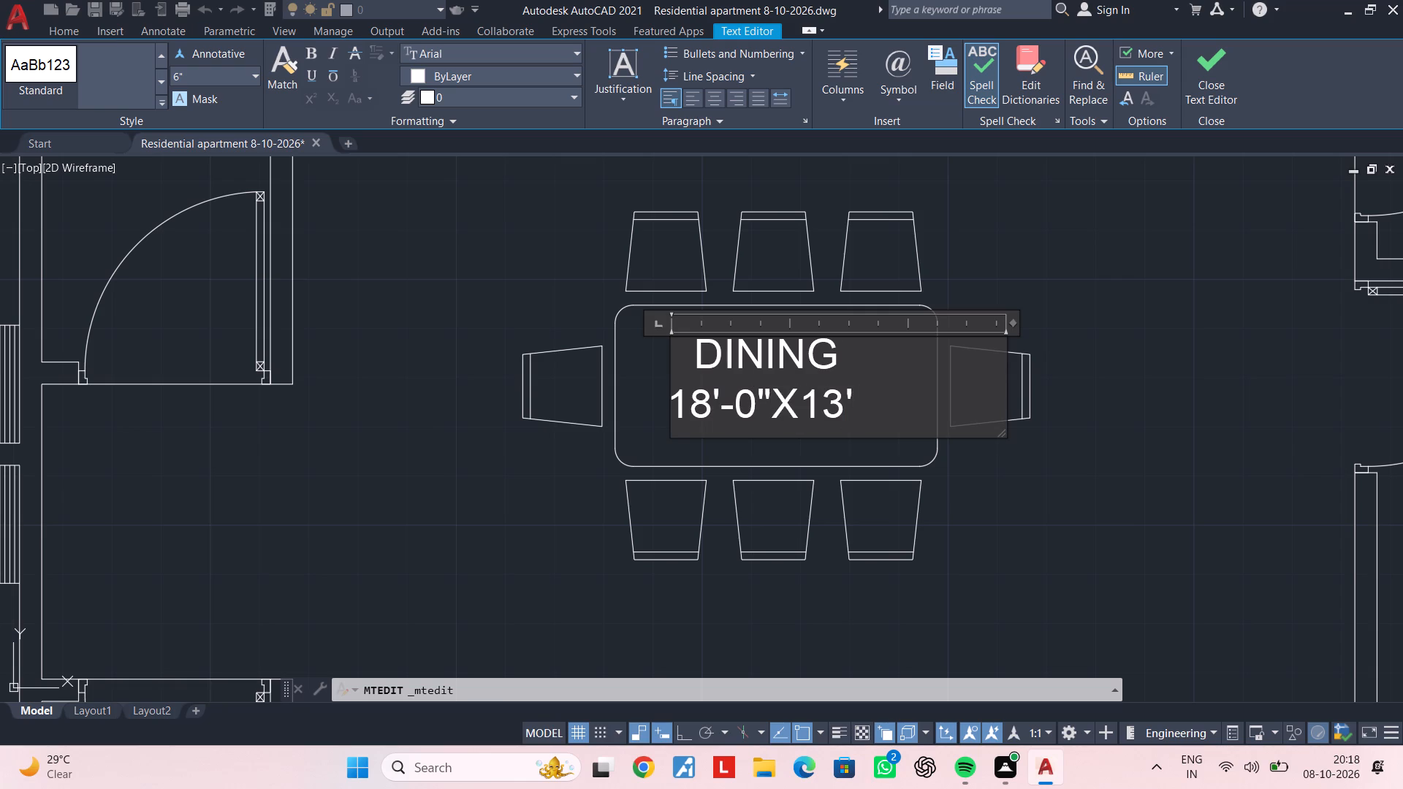
type("1.5\"")
left_click(684, 350)
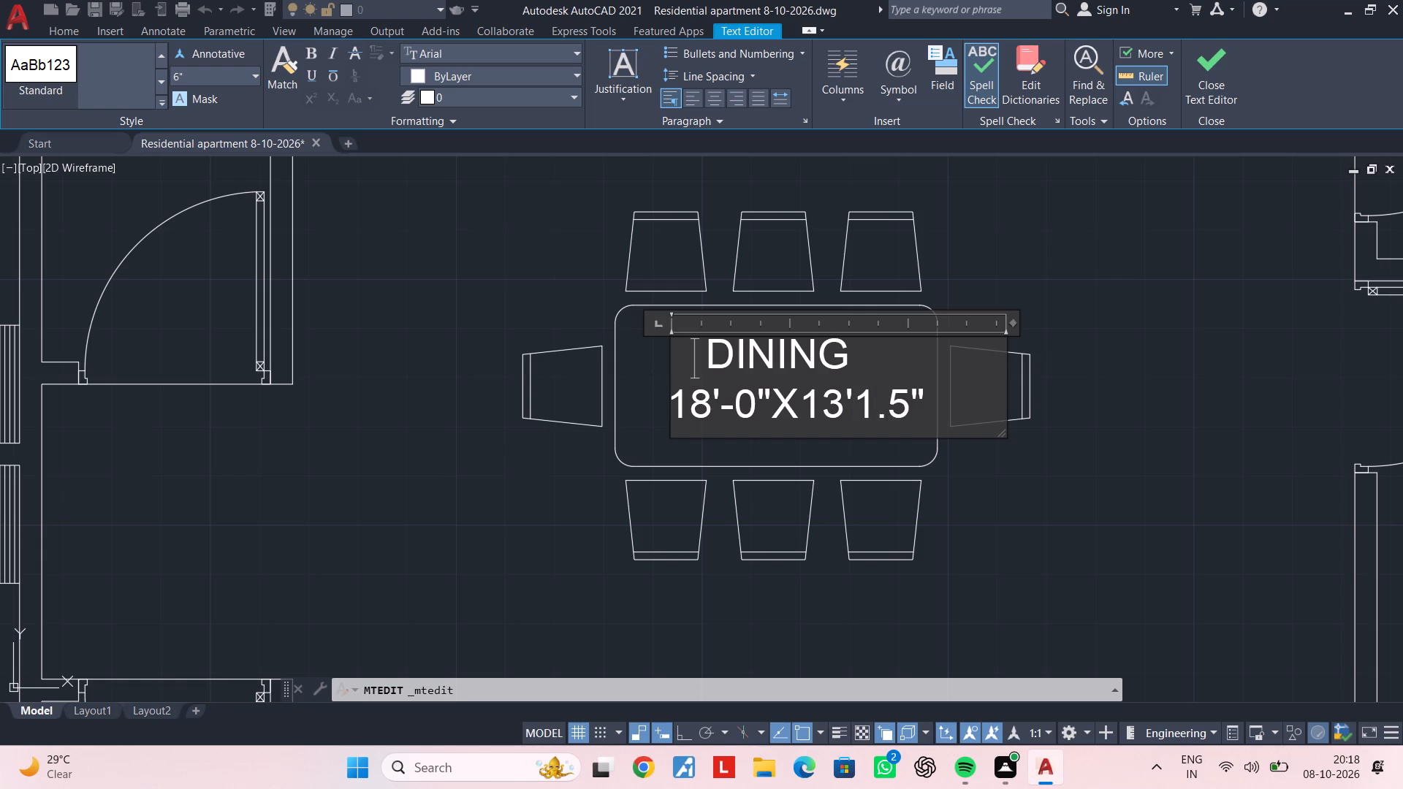
key("space")
key("space")
left_click(1054, 587)
Add a vertical linear dimension to the dining area from the lobby wall to the kitchen wall, east of the dining table.
scroll(1053, 573, "down", 2)
middle_click_drag(1053, 573, 1038, 572)
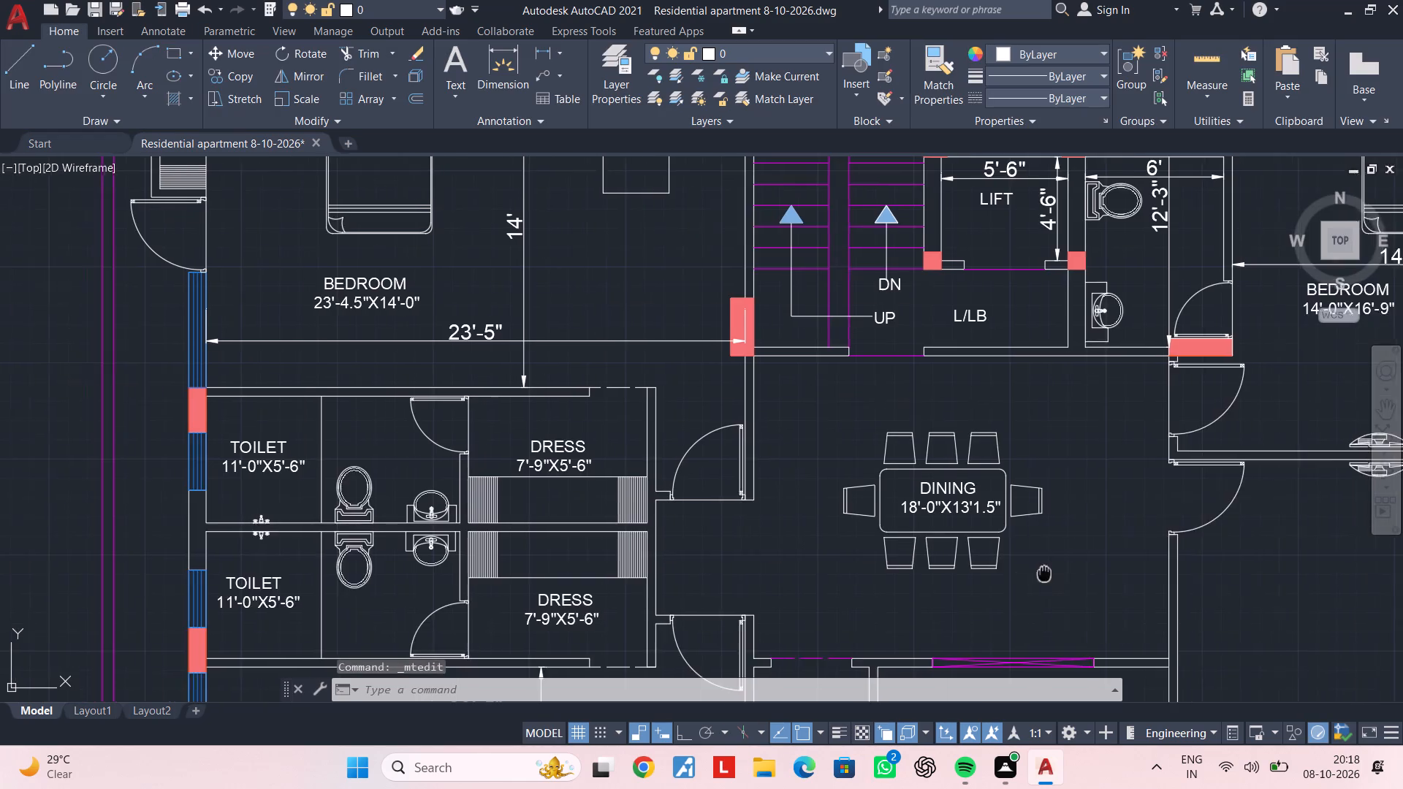
middle_click_drag(1038, 572, 910, 571)
middle_click_drag(906, 552, 883, 517)
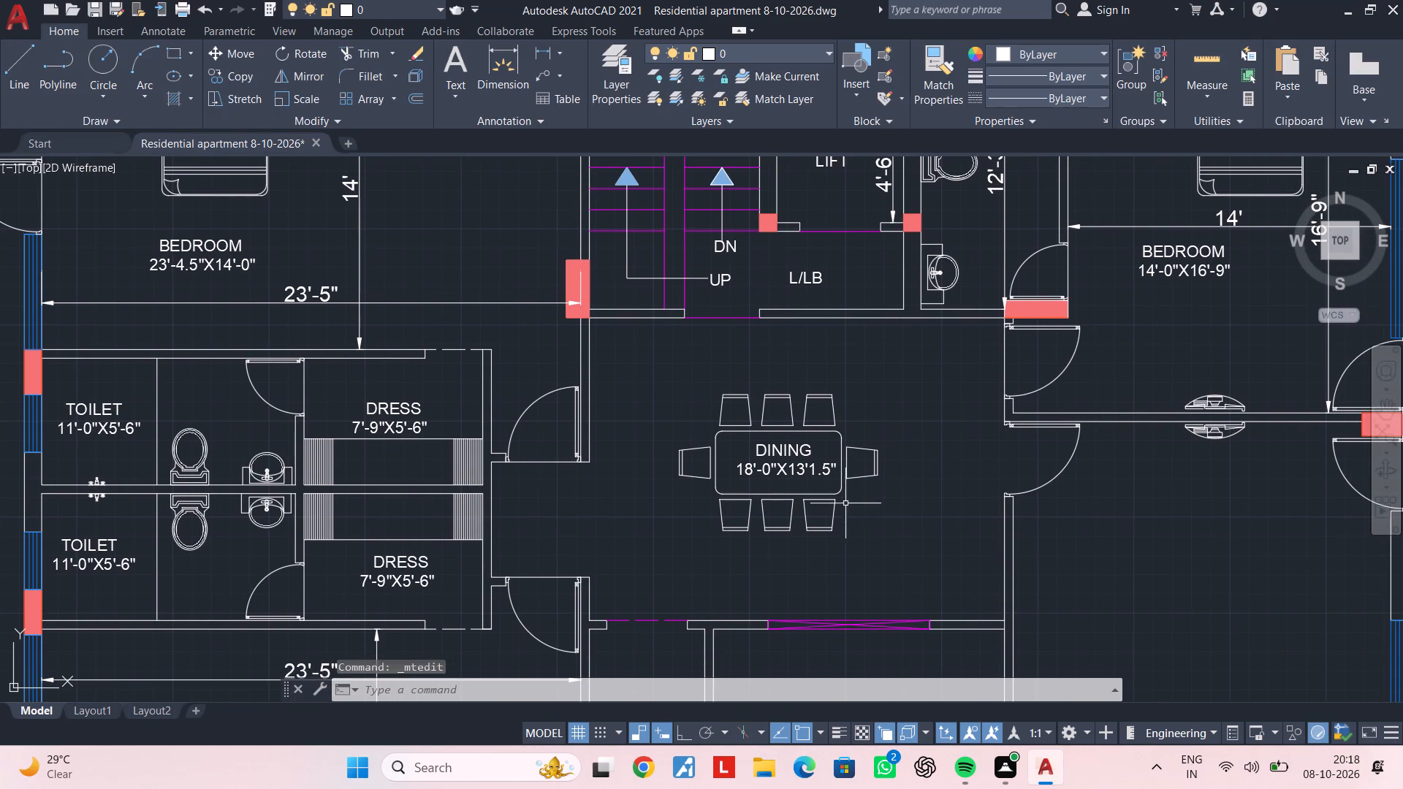
scroll(871, 511, "down", 1)
middle_click_drag(871, 511, 863, 487)
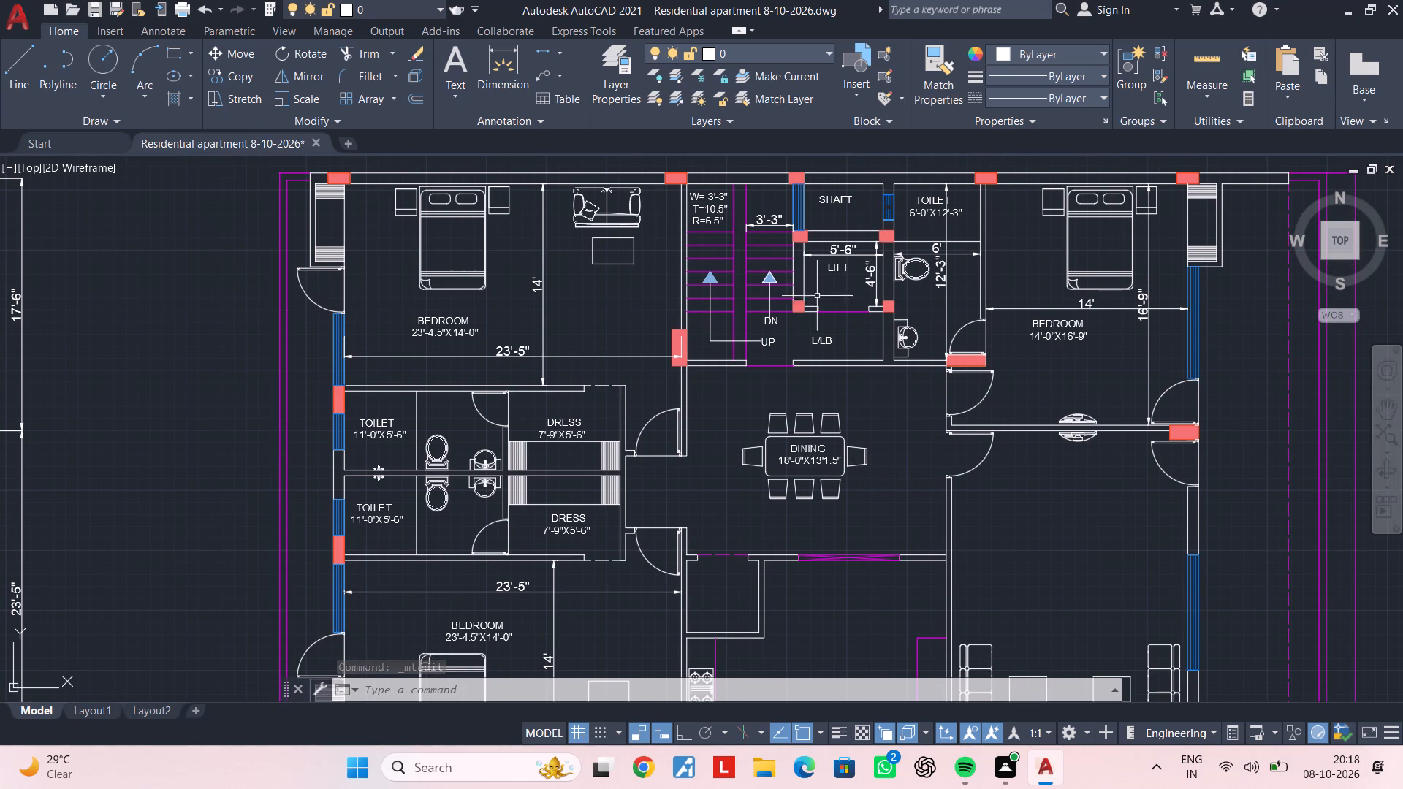
left_click(534, 45)
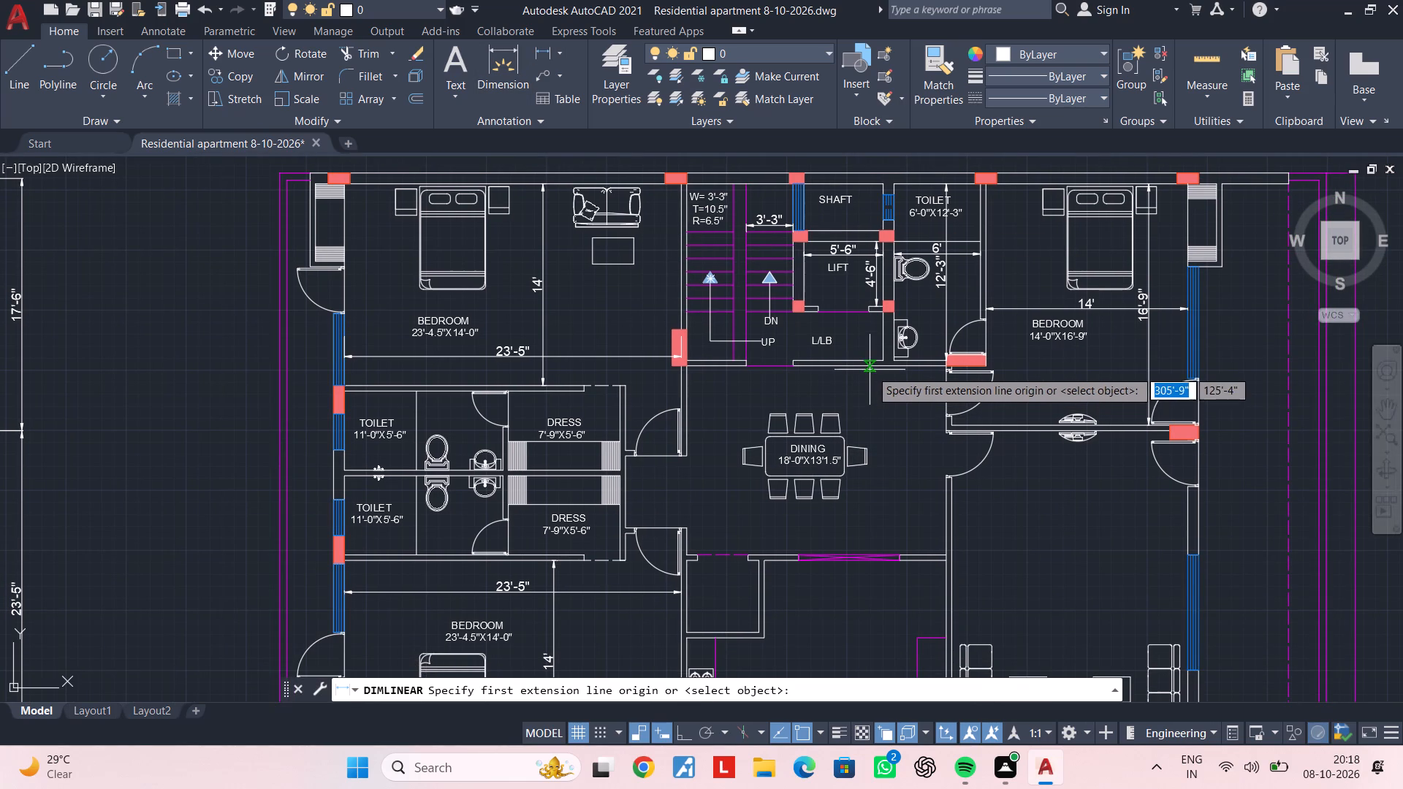
scroll(881, 370, "up", 1)
left_click(888, 366)
middle_click_drag(889, 518, 895, 408)
left_click(902, 557)
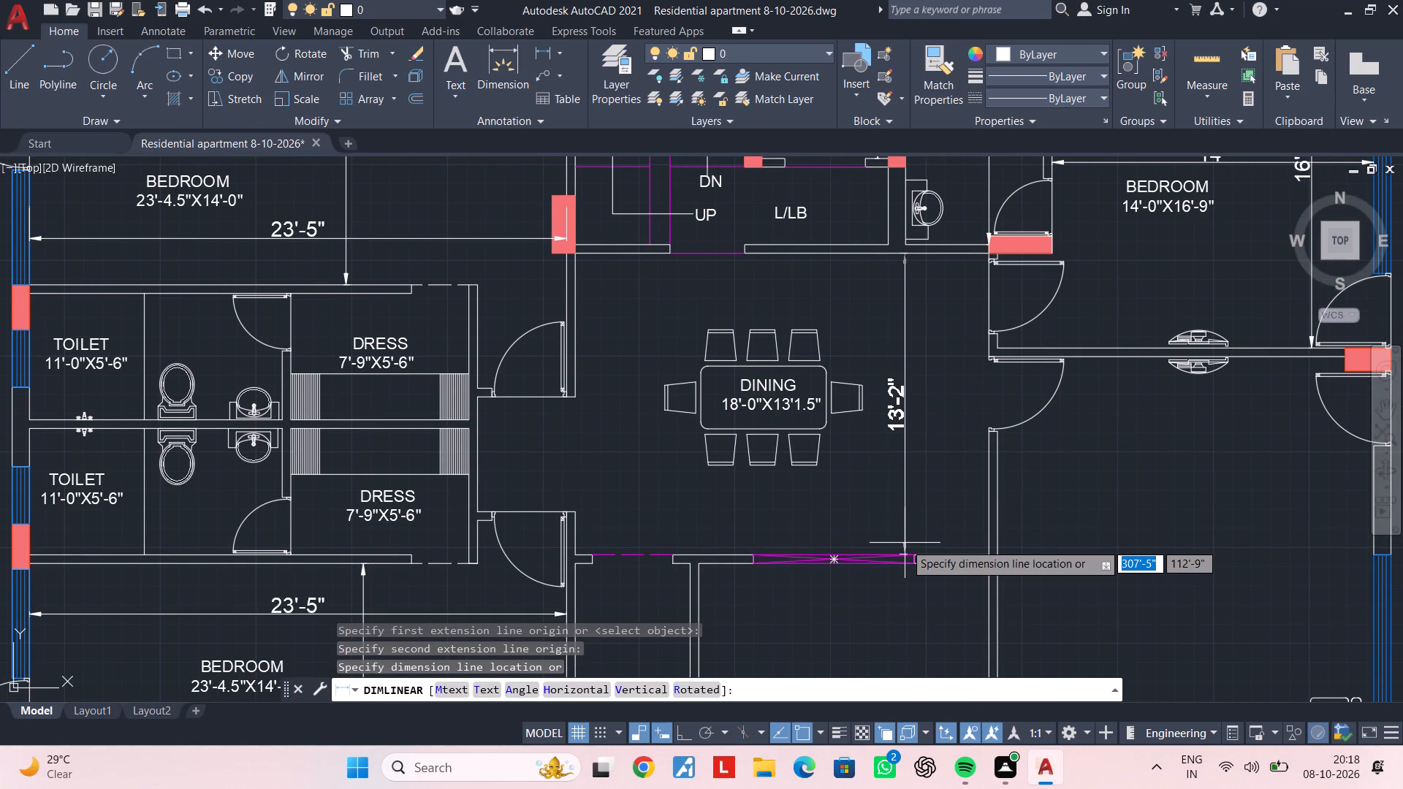
left_click(905, 543)
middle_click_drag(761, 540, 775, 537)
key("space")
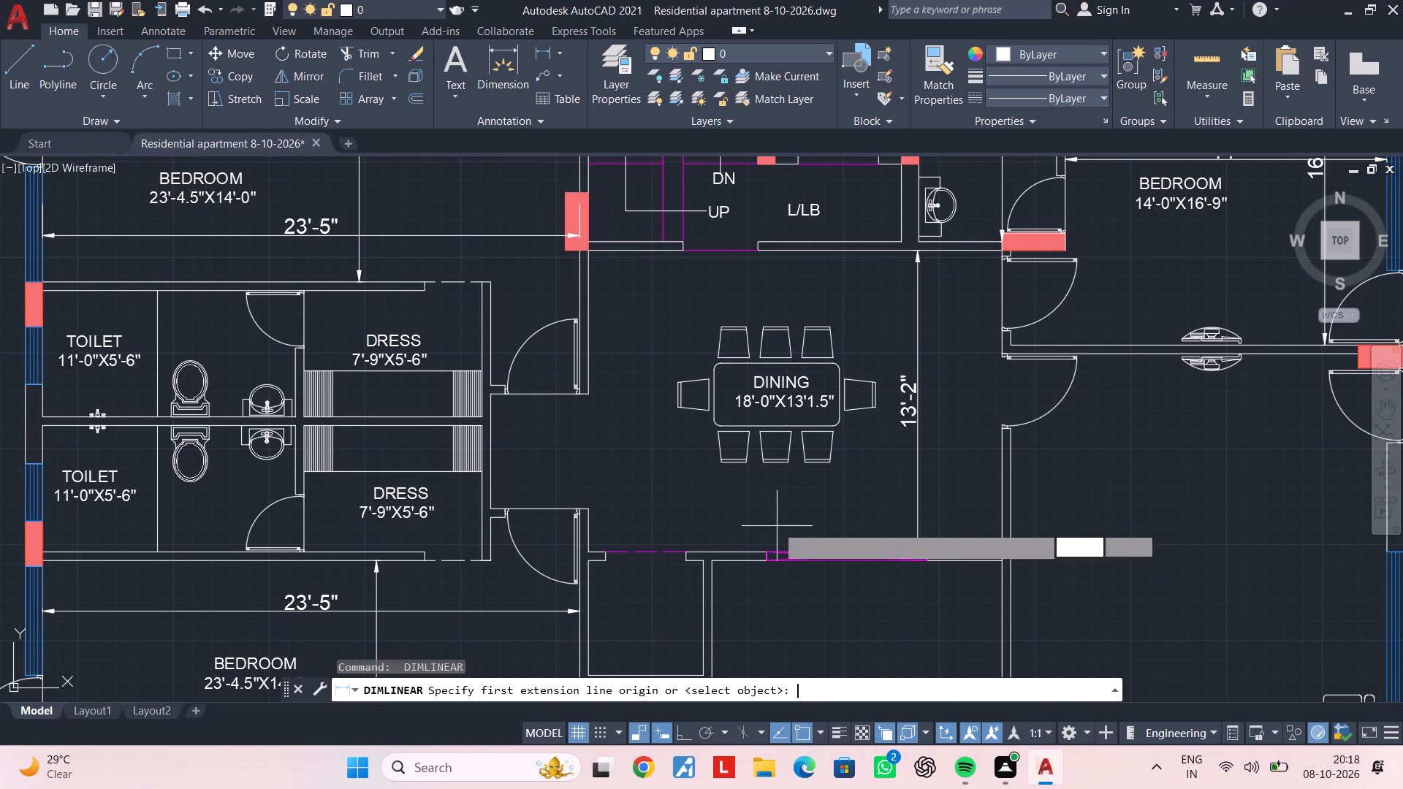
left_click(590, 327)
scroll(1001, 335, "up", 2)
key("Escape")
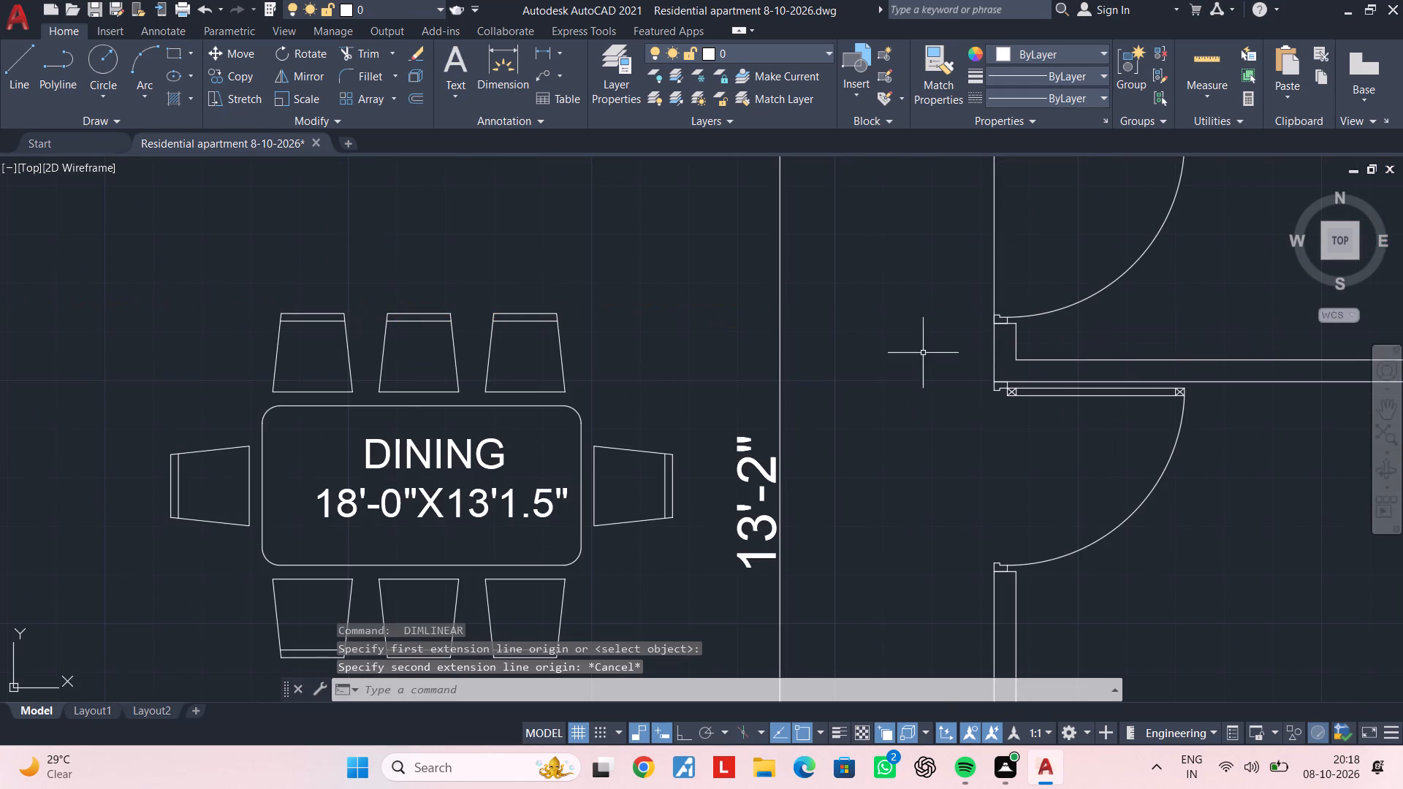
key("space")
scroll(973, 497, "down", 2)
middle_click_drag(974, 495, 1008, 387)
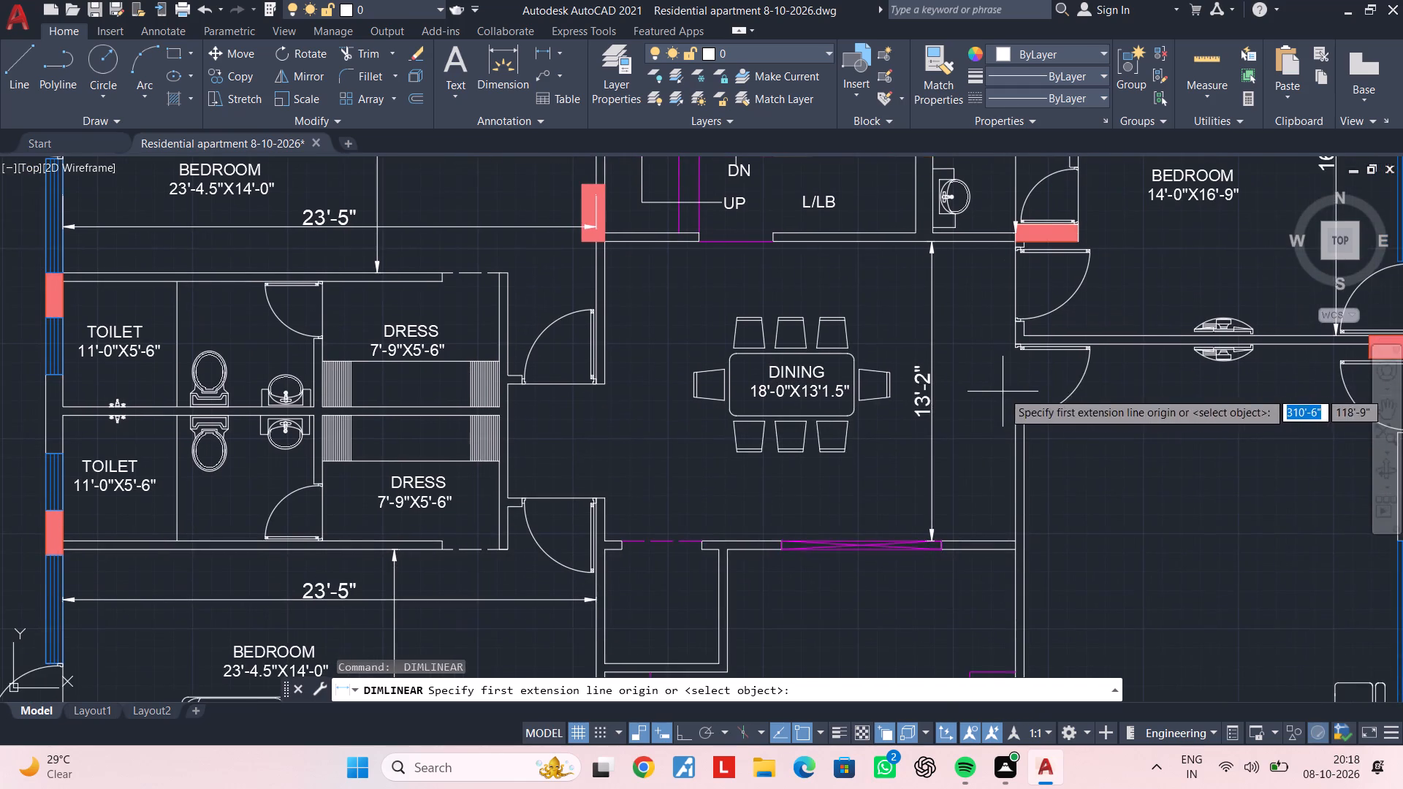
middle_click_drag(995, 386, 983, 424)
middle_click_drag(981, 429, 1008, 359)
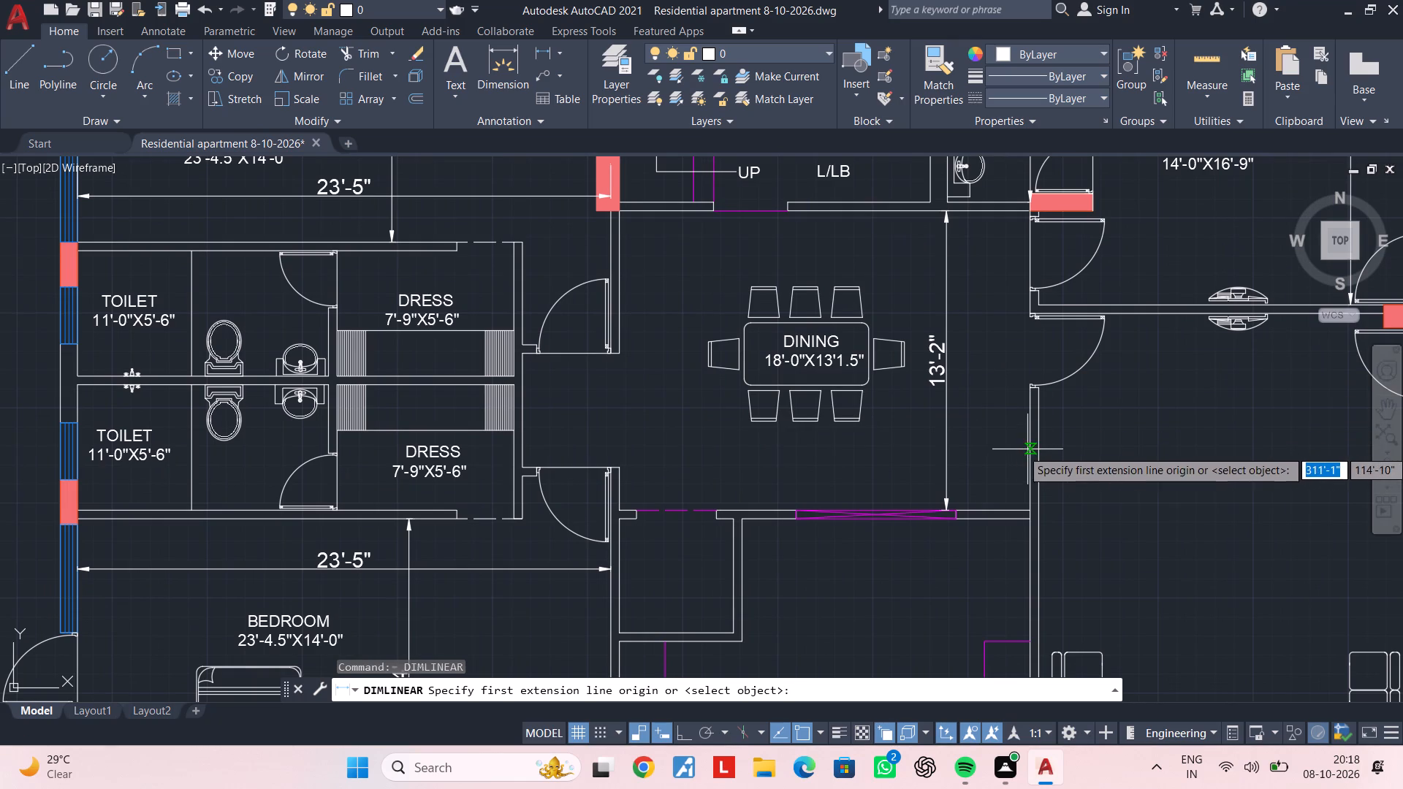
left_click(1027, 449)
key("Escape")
Add a horizontal linear dimension across the dining area, wall to wall, south of the dining table and just north of the kitchen wall.
key("space")
scroll(631, 481, "up", 3)
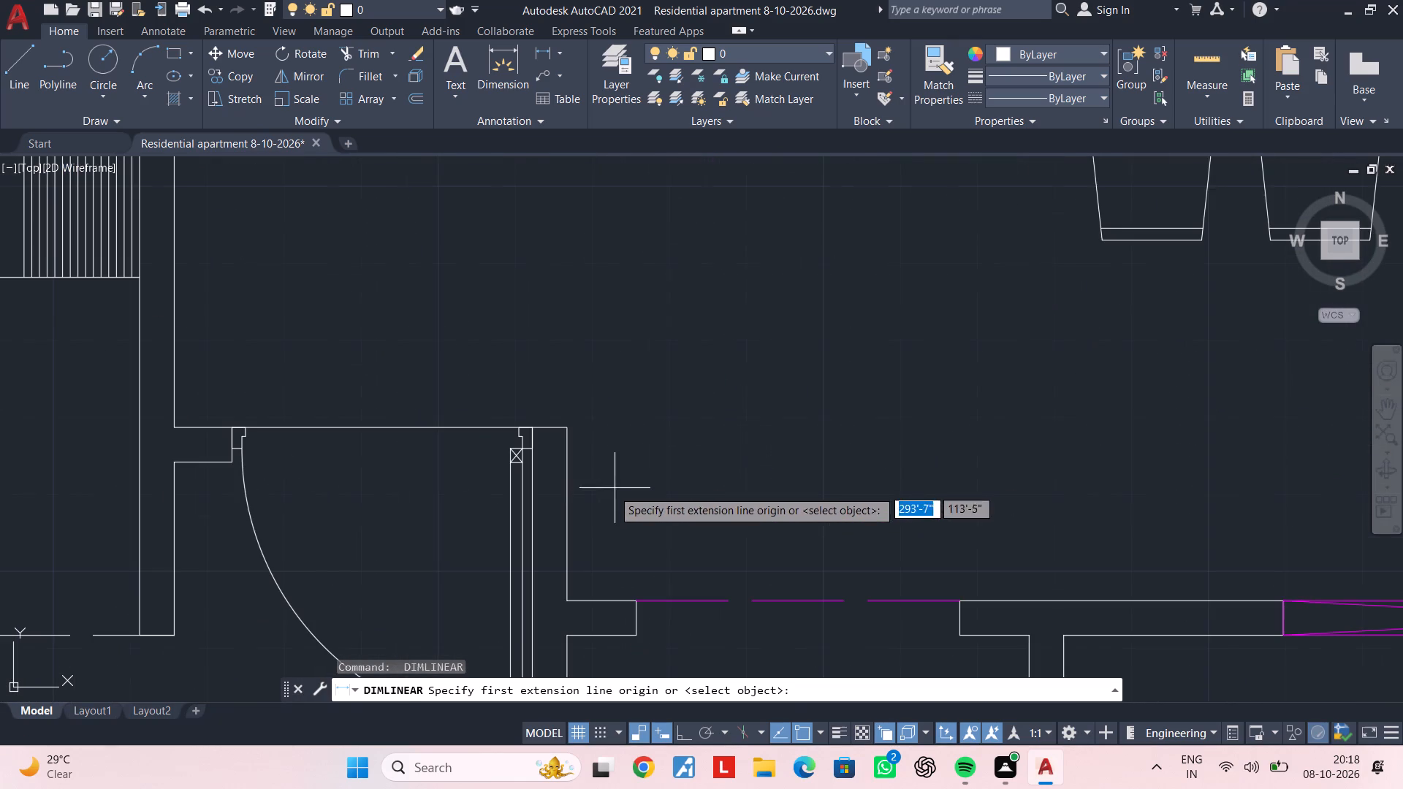
left_click(565, 500)
middle_click_drag(1064, 508, 533, 475)
scroll(1014, 508, "down", 1)
middle_click_drag(1030, 474, 916, 446)
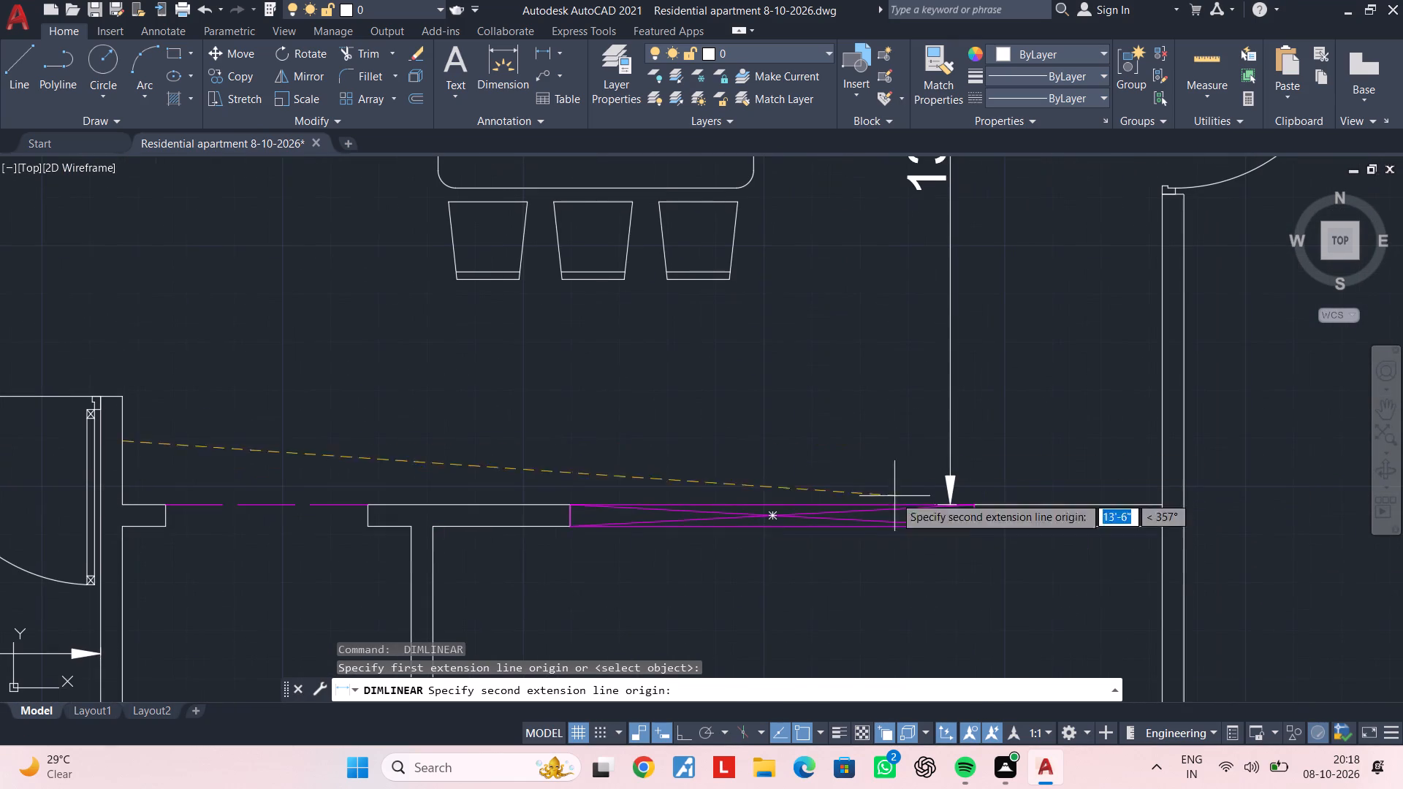
left_click(677, 736)
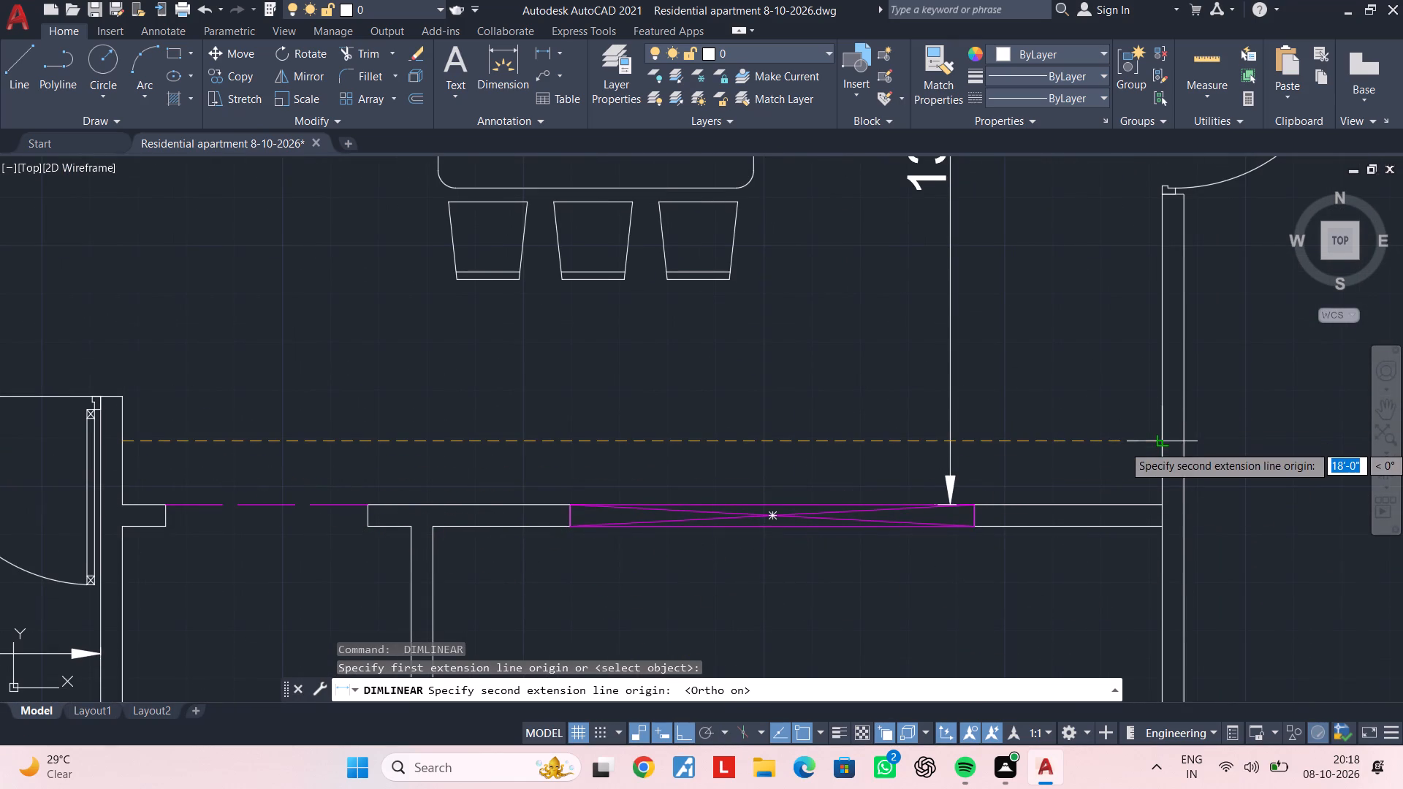
left_click(1160, 445)
left_click(1144, 379)
scroll(1040, 393, "down", 2)
middle_click_drag(1040, 393, 1046, 354)
key("Escape")
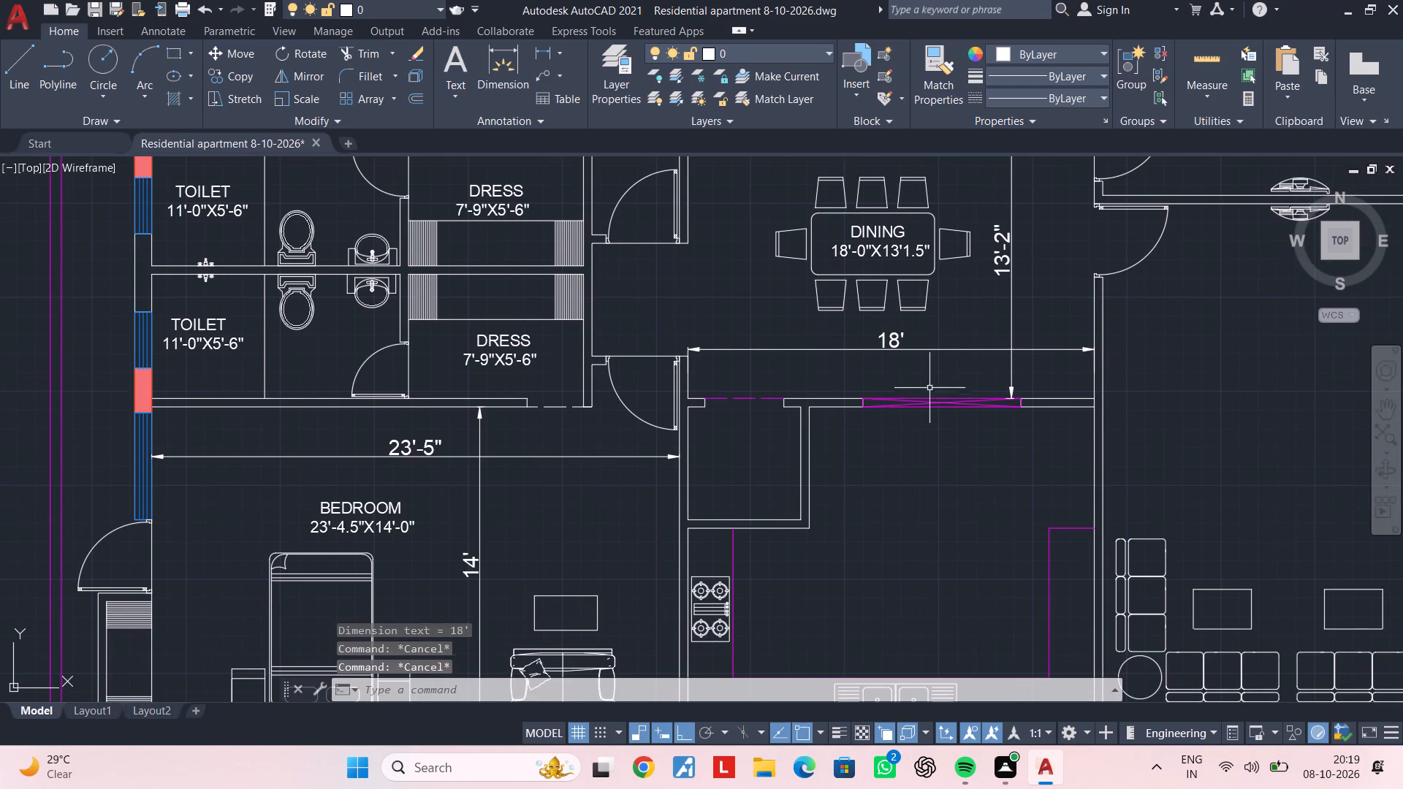
key("Escape")
Copy the SHAFT label into the small room at the kitchen's northwest corner, directly south of the dining area.
scroll(927, 338, "down", 1)
middle_click_drag(925, 351, 929, 422)
key("Escape")
key("Escape")
middle_click_drag(897, 340, 845, 449)
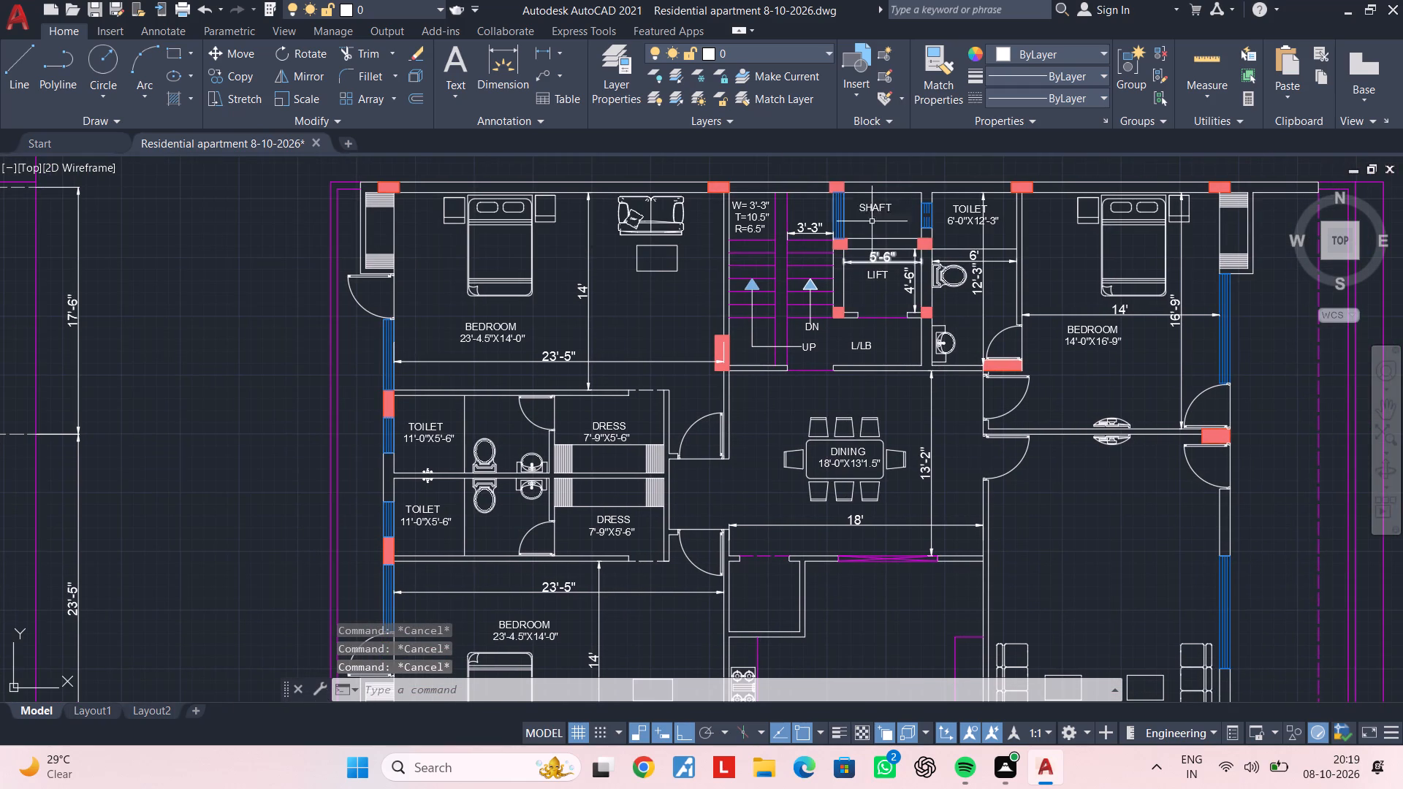
left_click(875, 201)
left_click(872, 207)
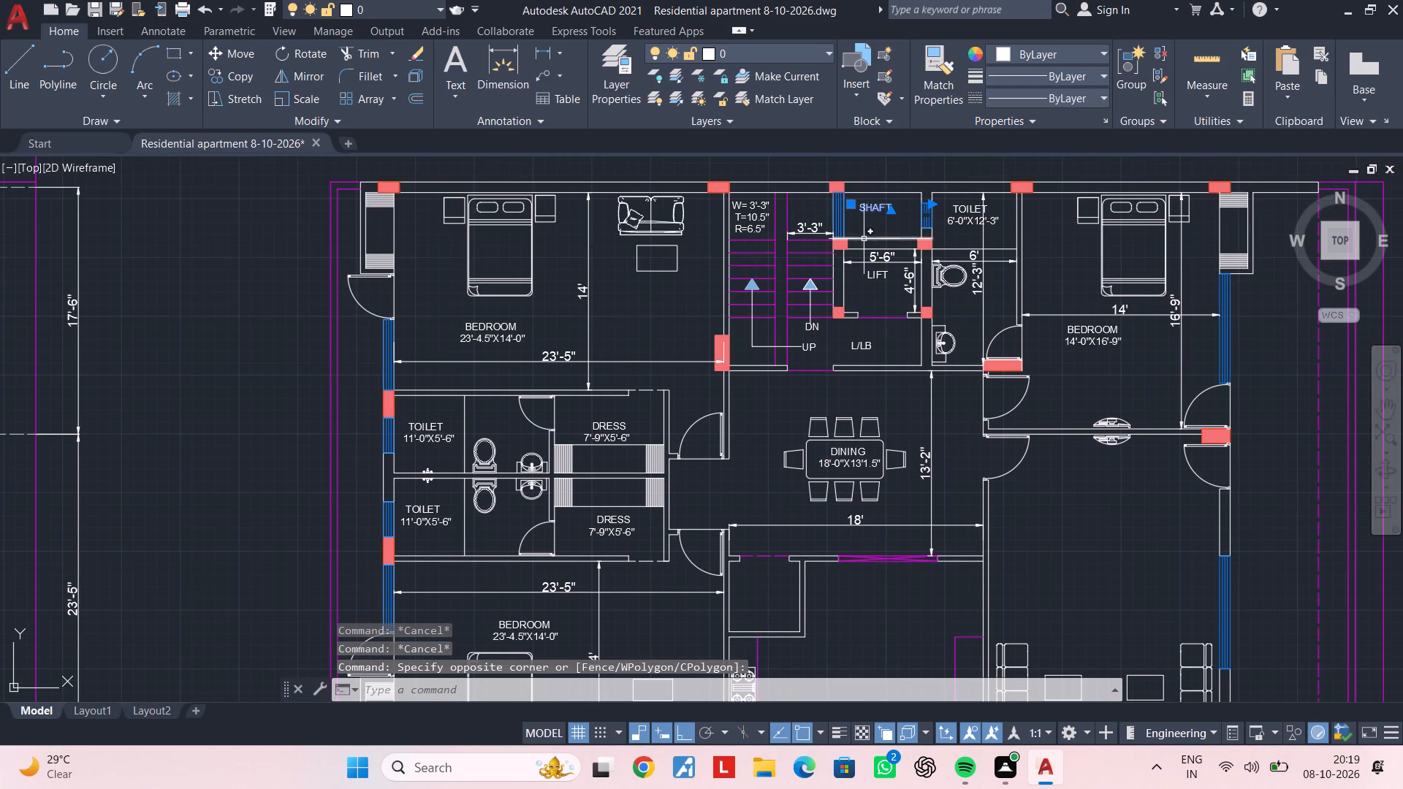
type("CO")
key("space")
left_click(877, 210)
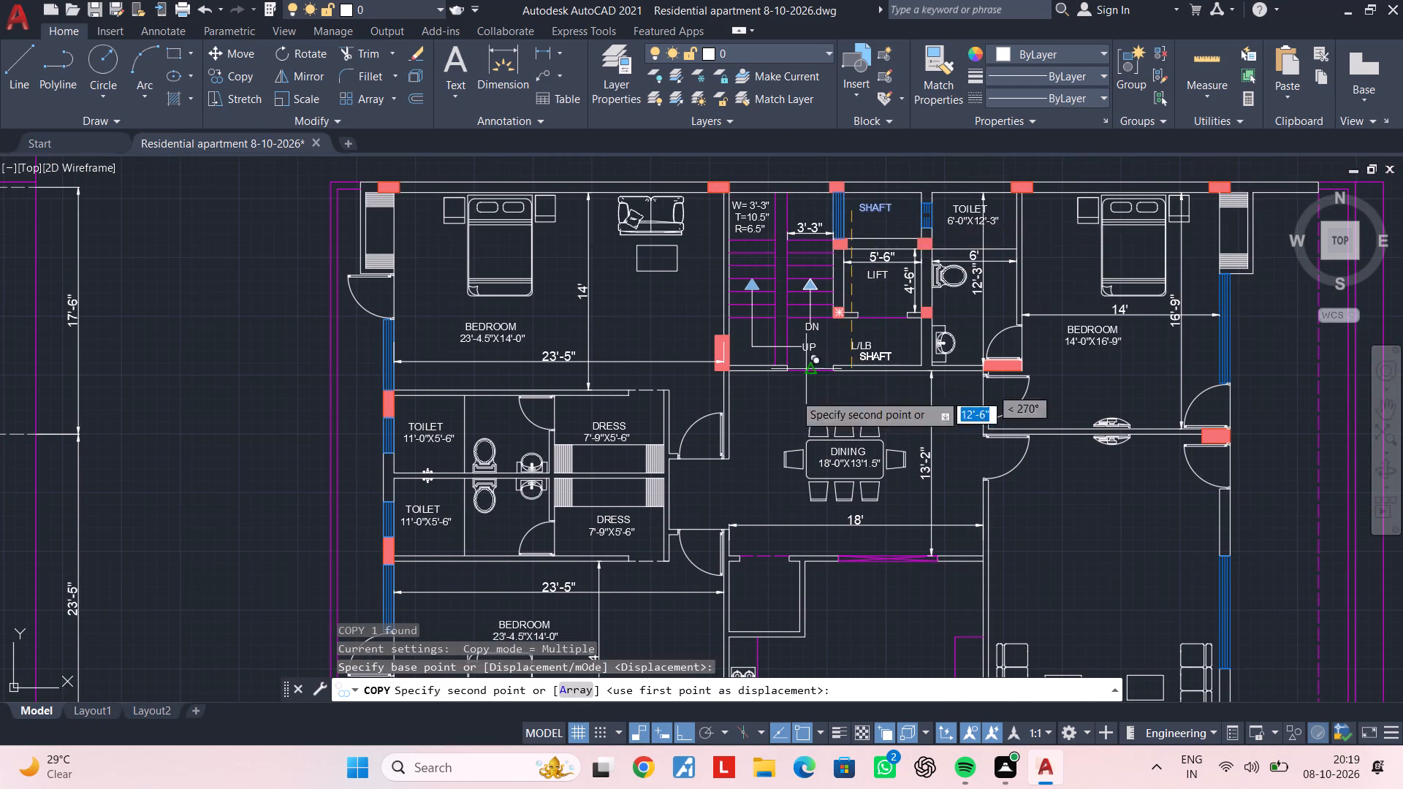
scroll(789, 407, "down", 1)
middle_click_drag(789, 407, 845, 265)
scroll(816, 391, "up", 2)
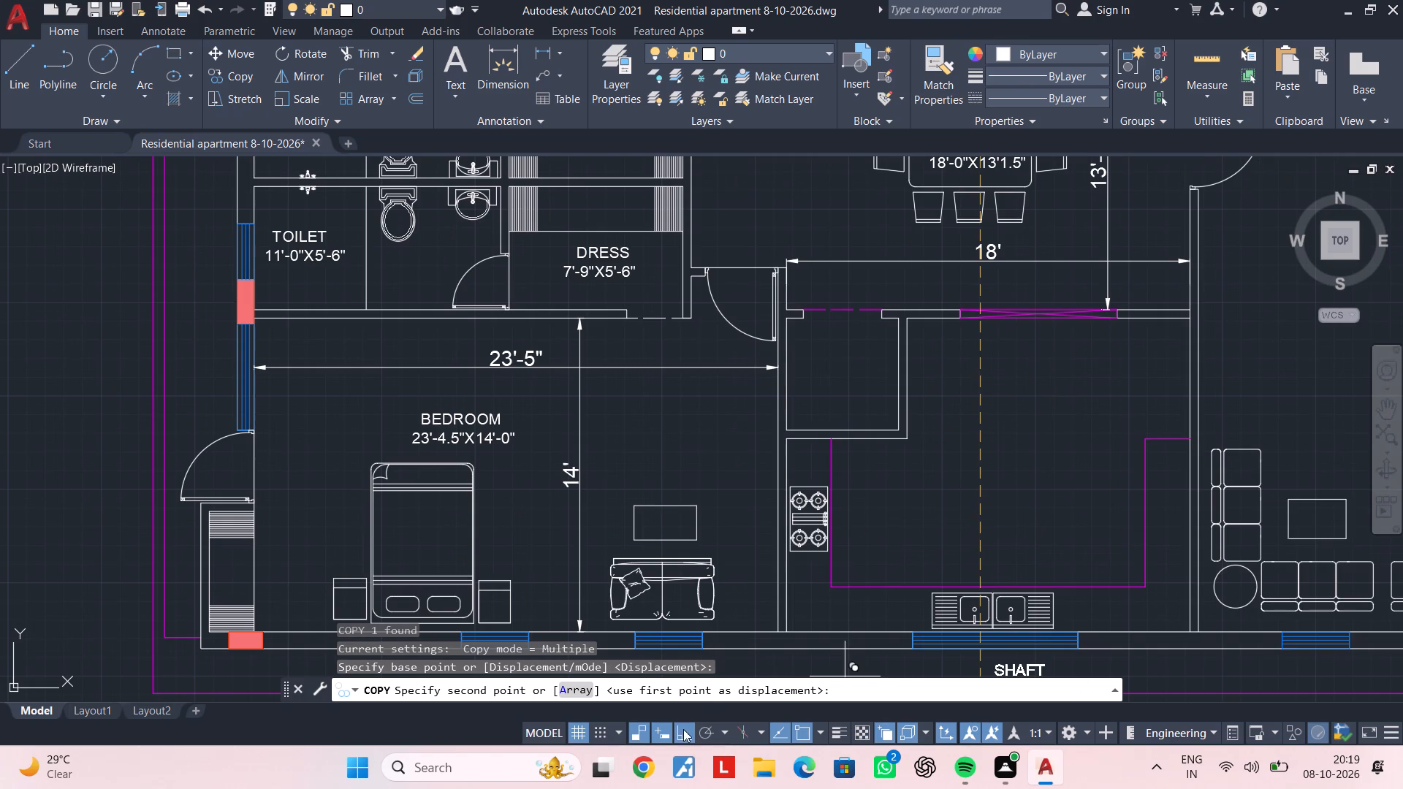
left_click(683, 729)
middle_click_drag(856, 311, 811, 380)
scroll(797, 406, "up", 3)
left_click(631, 442)
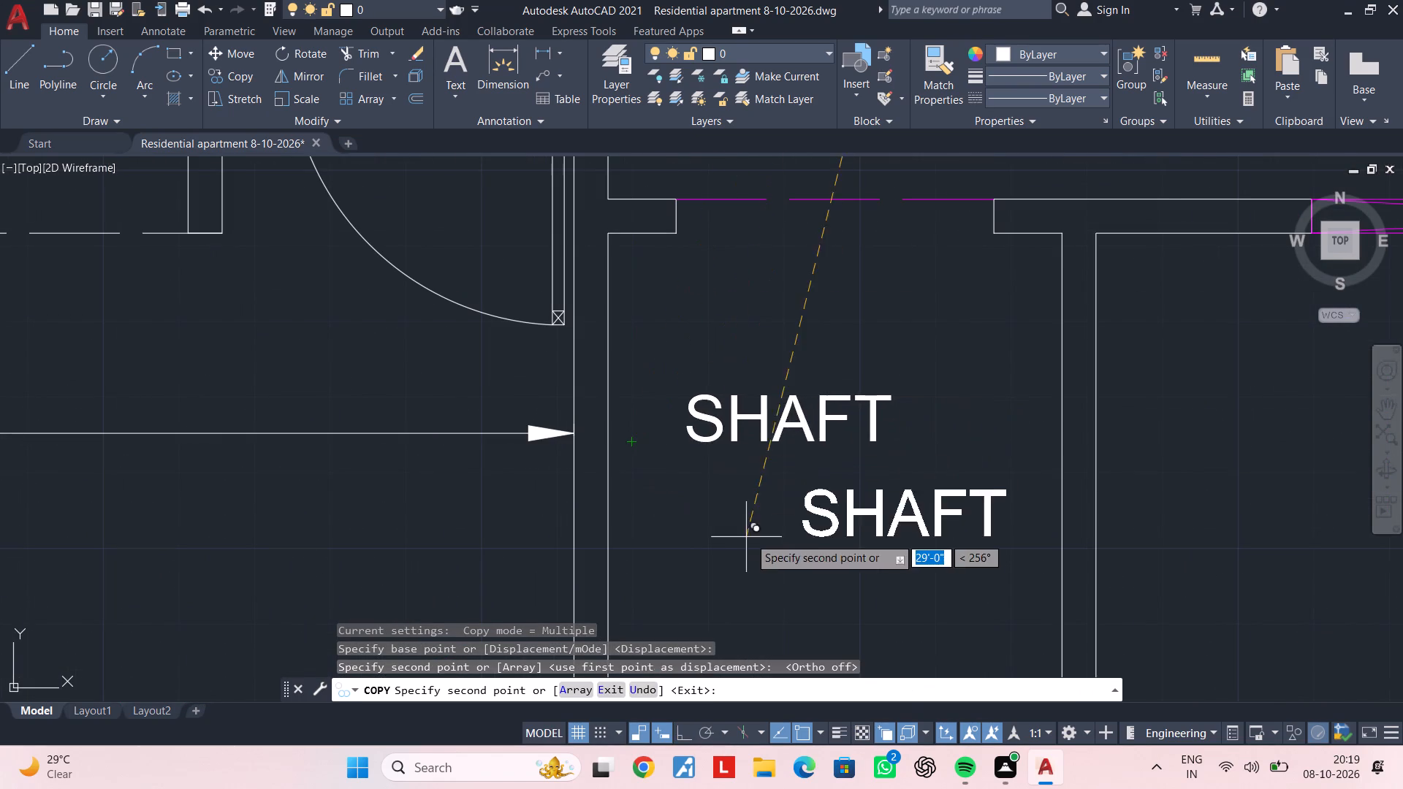
middle_click_drag(761, 524, 801, 415)
key("Escape")
key("Escape")
Replace the copied SHAFT label's text with PUJA, indented by three more spaces.
double_click(818, 322)
left_click_drag(960, 298, 714, 318)
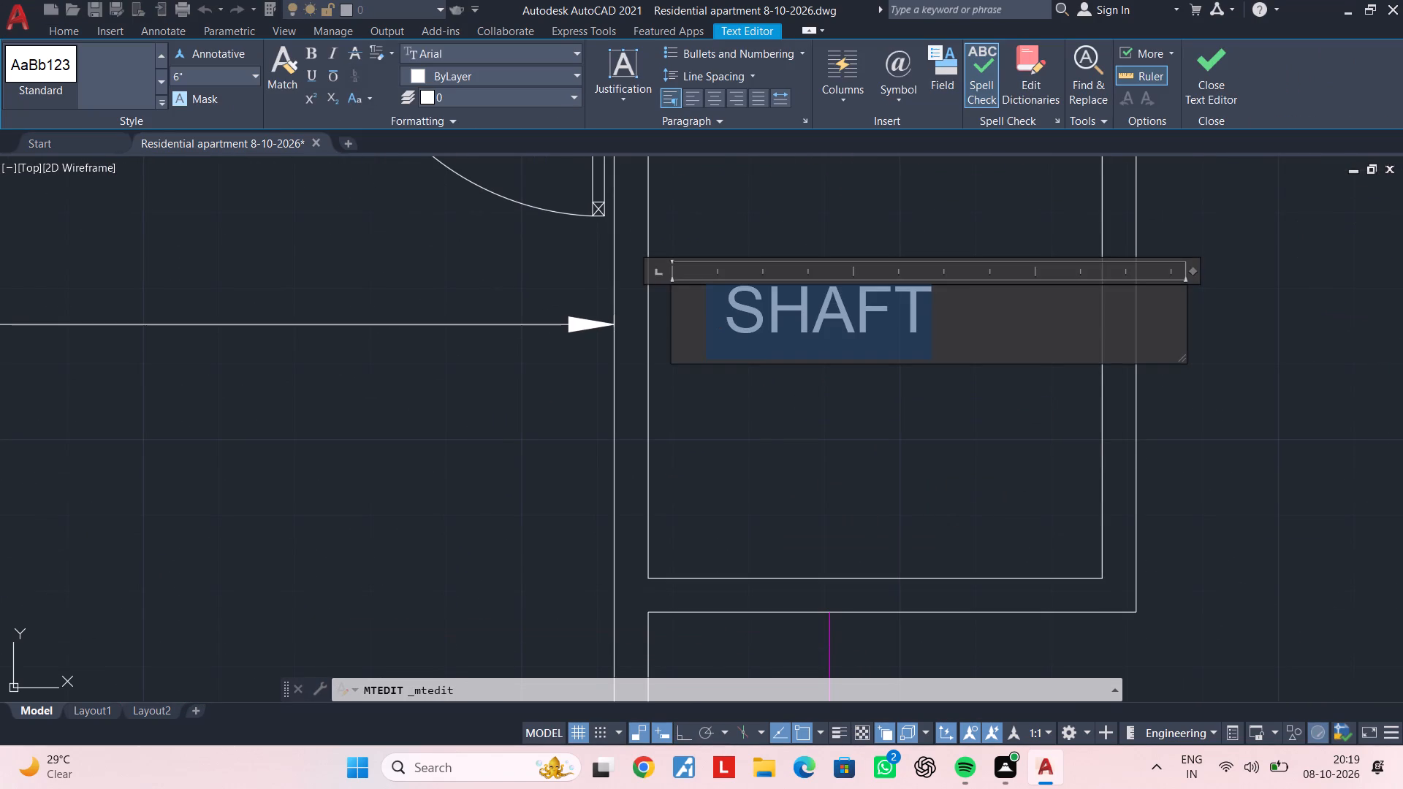
key("BackSpace")
type("PU")
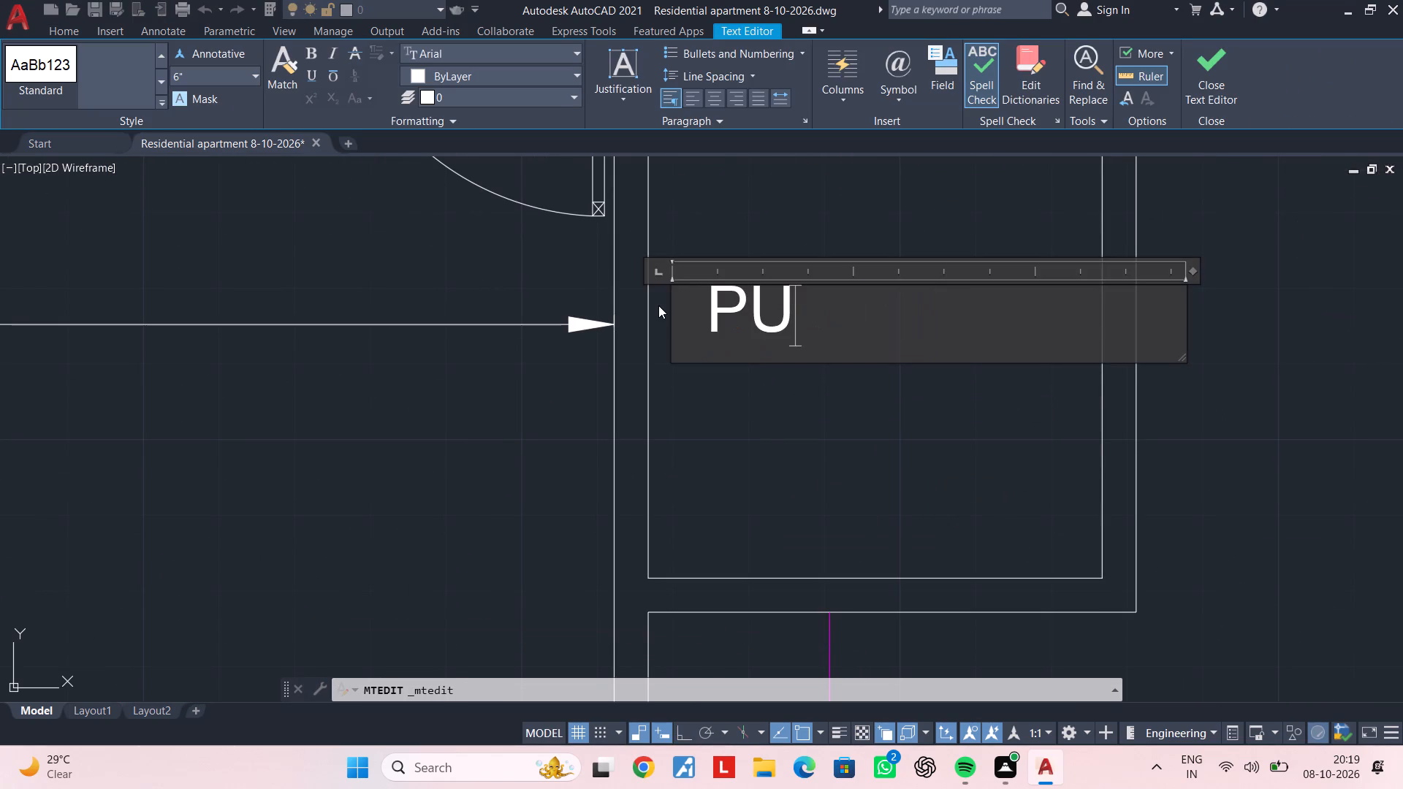
type("JA")
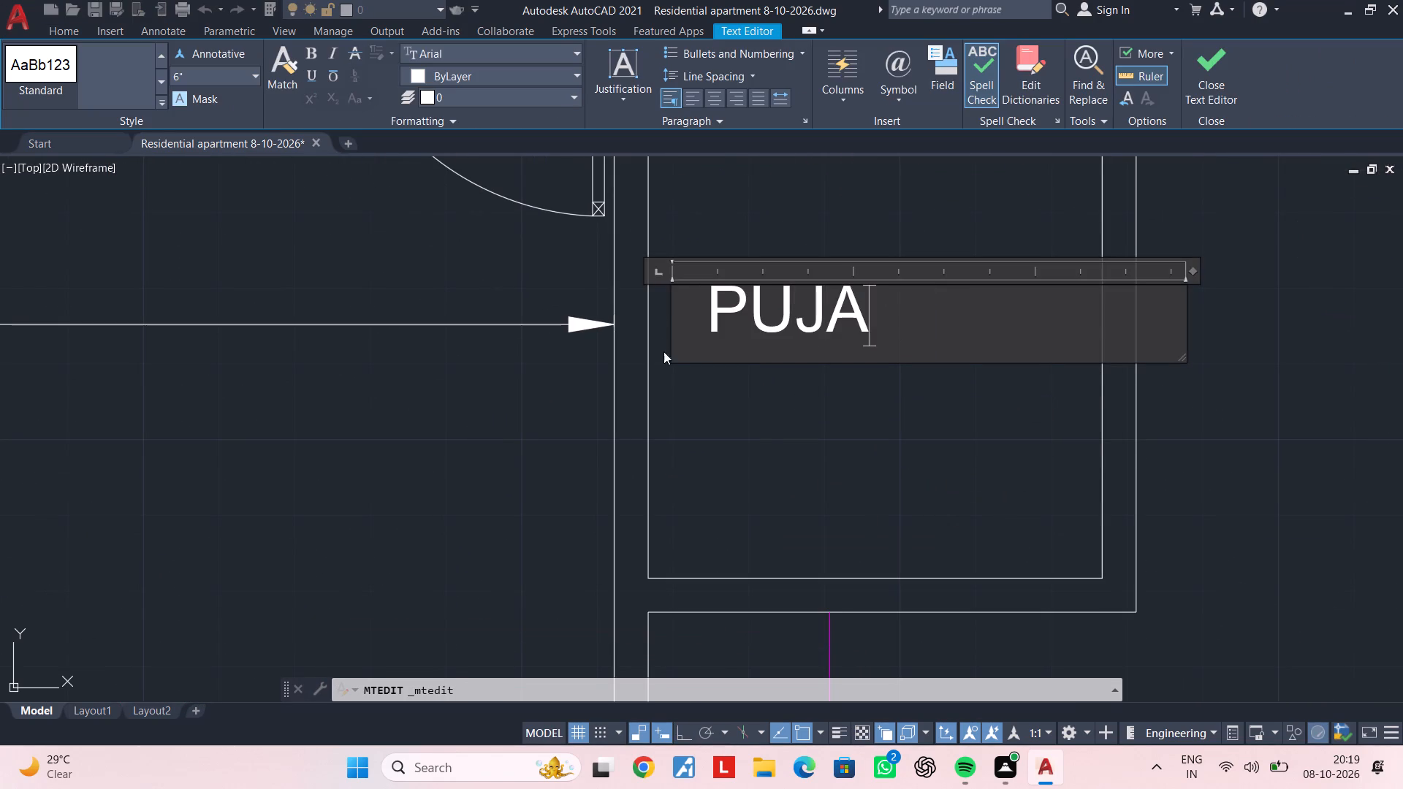
left_click(703, 321)
key("space")
key("space")
key("space")
left_click(1378, 440)
scroll(1260, 444, "down", 3)
middle_click_drag(1217, 443, 658, 376)
key("Escape")
key("Escape")
key("Escape")
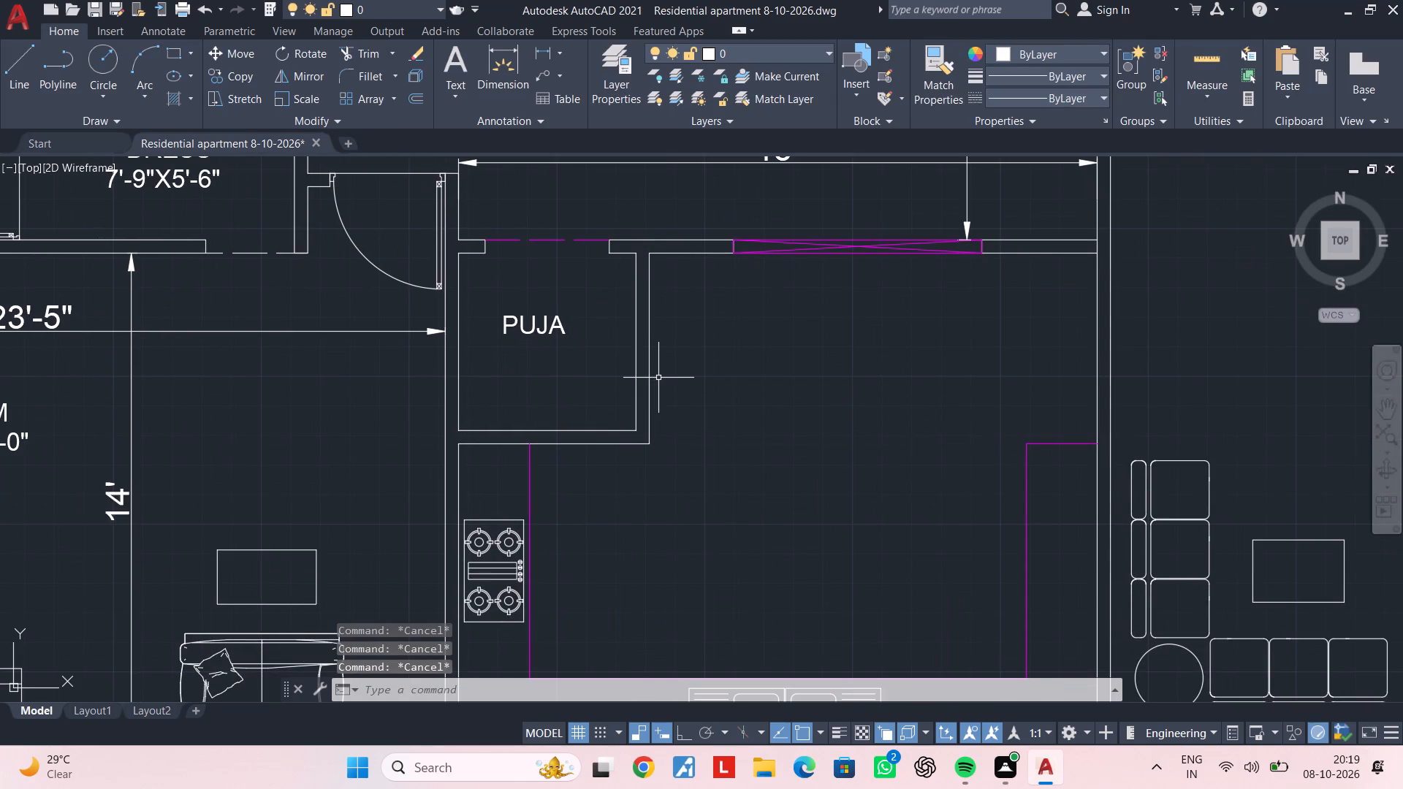
key("Escape")
Extend the PUJA label to read PUJA ROOM and remove three of its leading spaces.
scroll(545, 327, "up", 2)
double_click(536, 328)
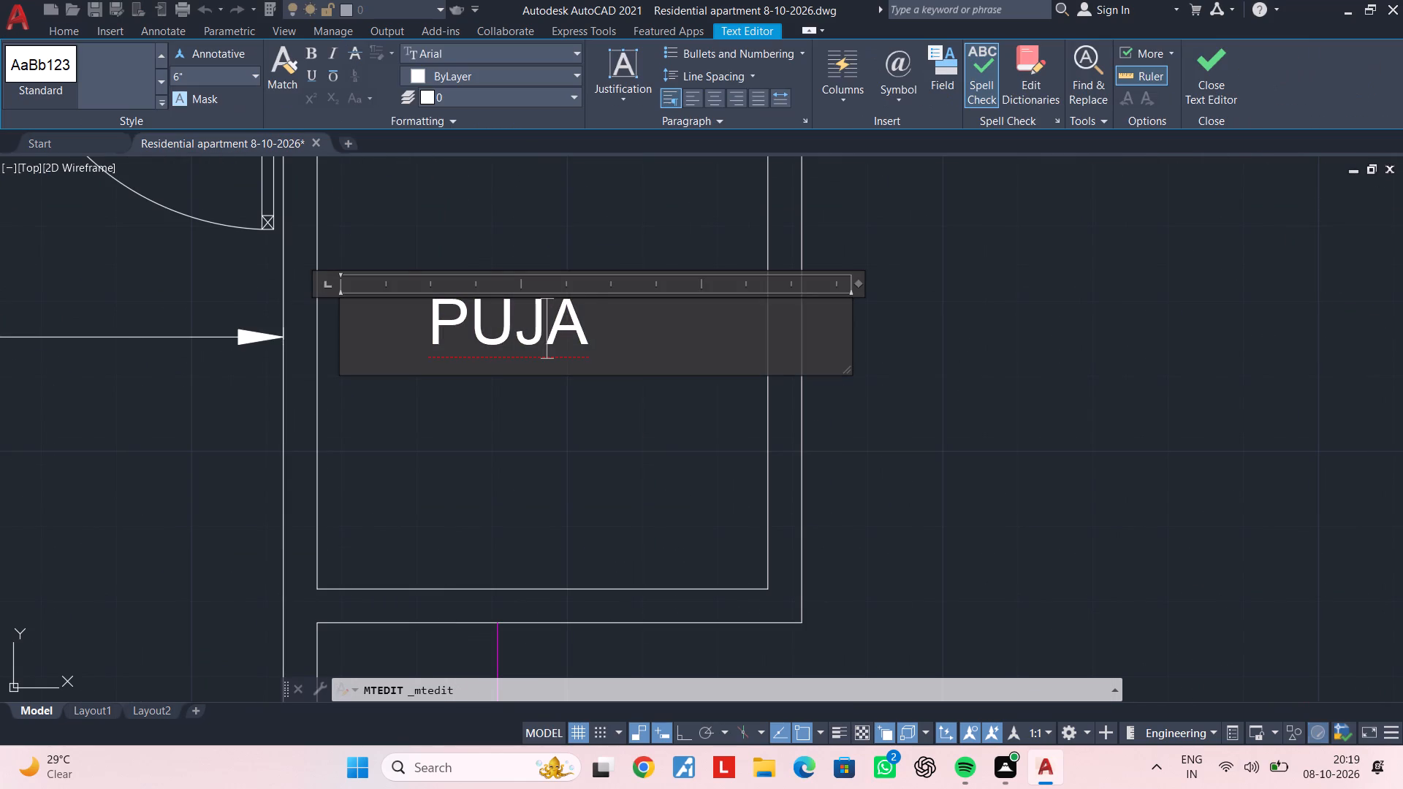
left_click(600, 324)
key("space")
type("ROOM")
left_click(404, 327)
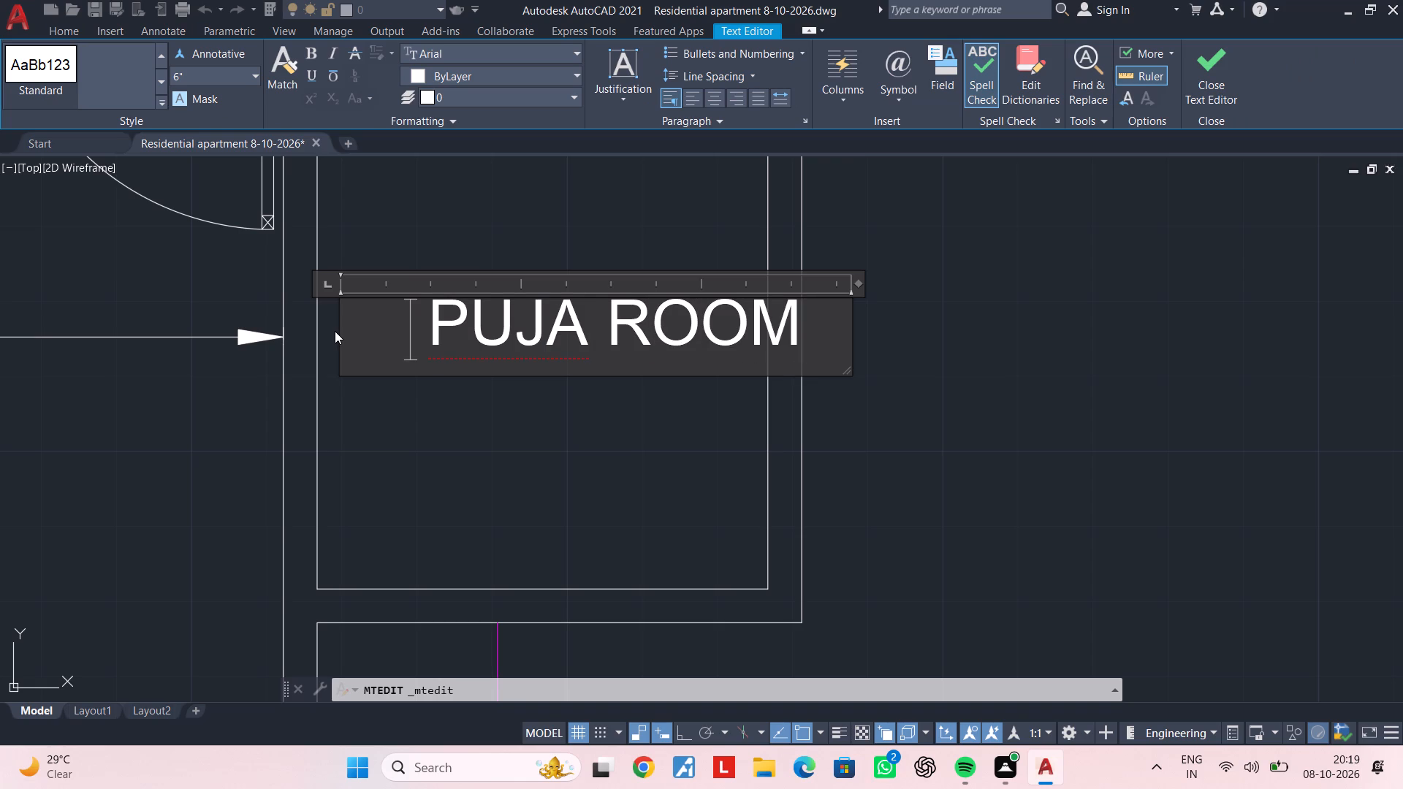
key("BackSpace")
left_click(369, 324)
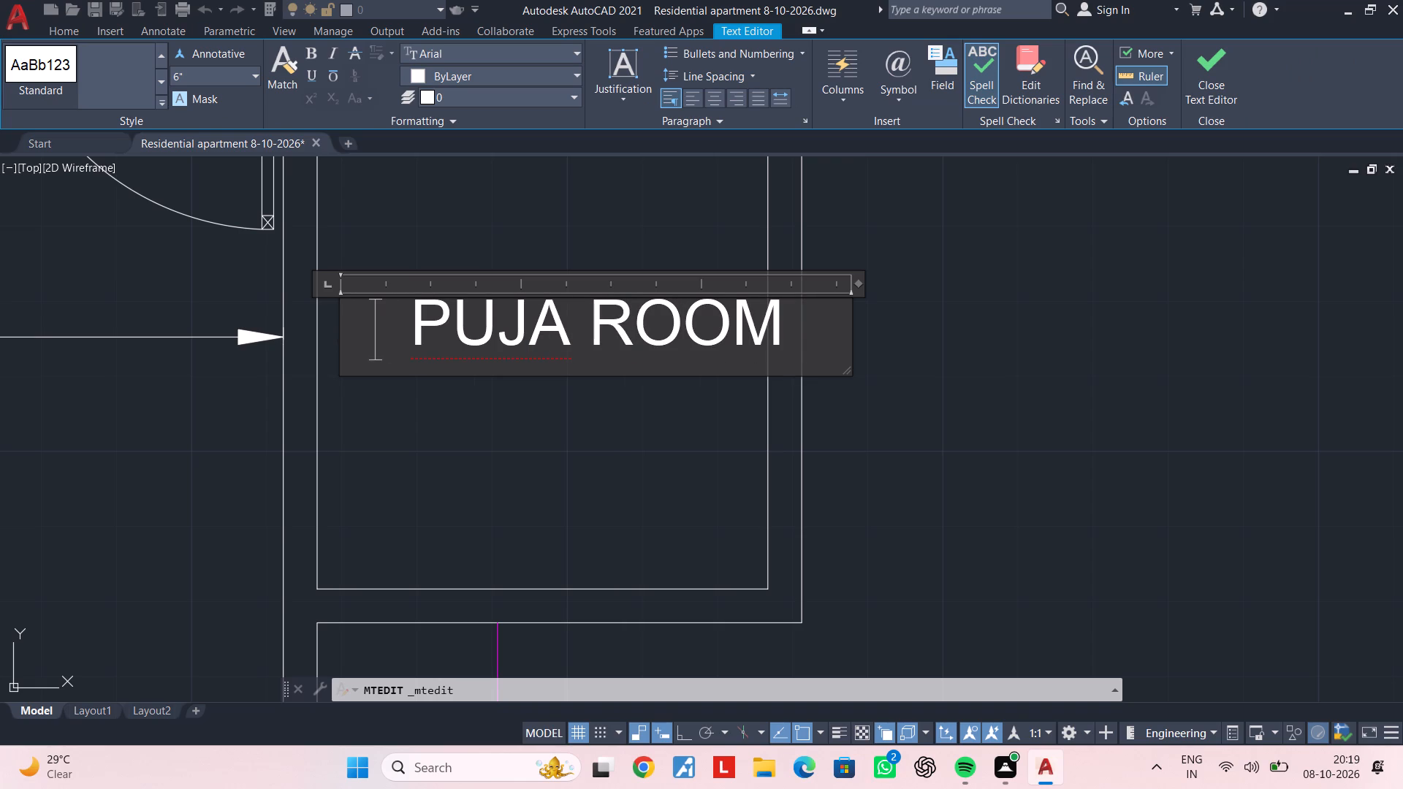
key("BackSpace")
key("BackSpace")
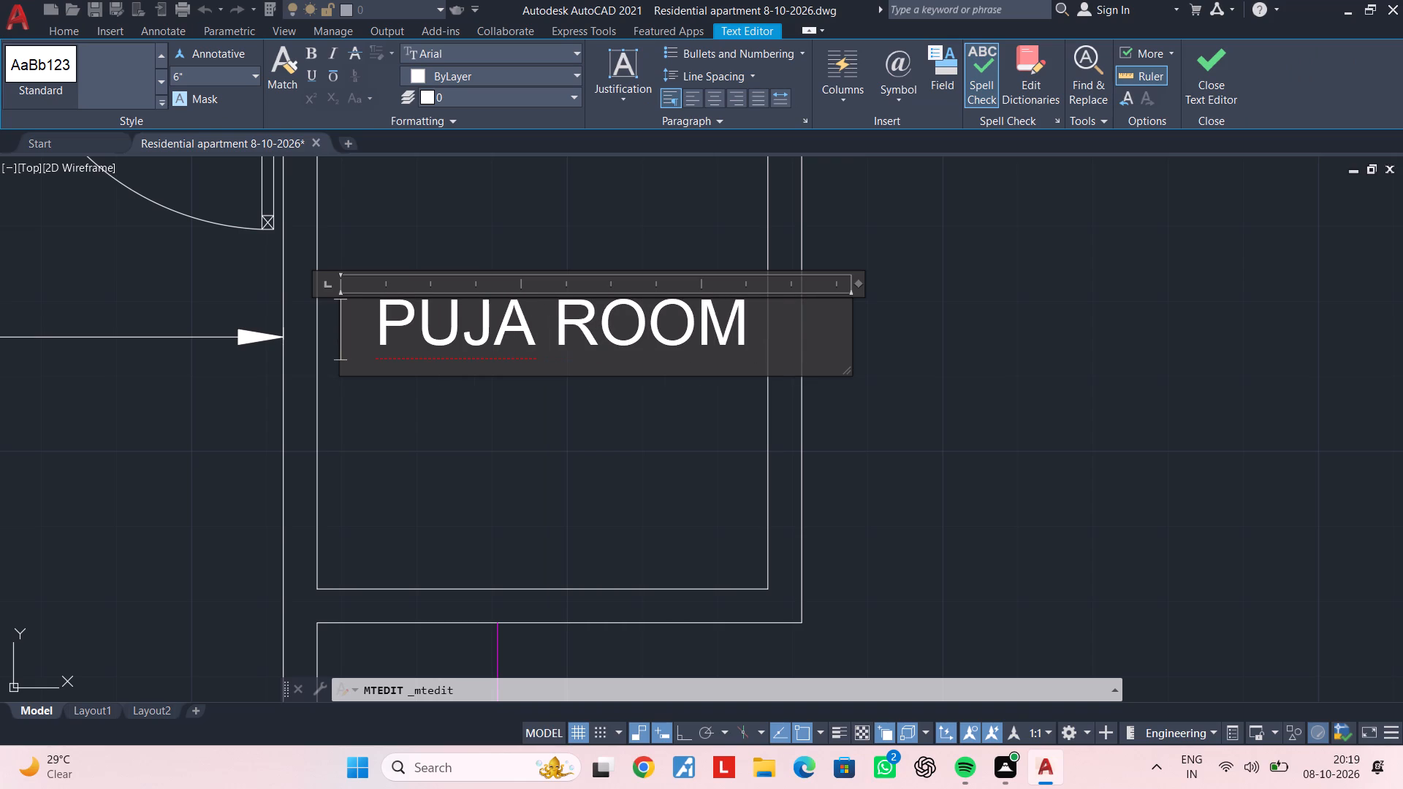
key("BackSpace")
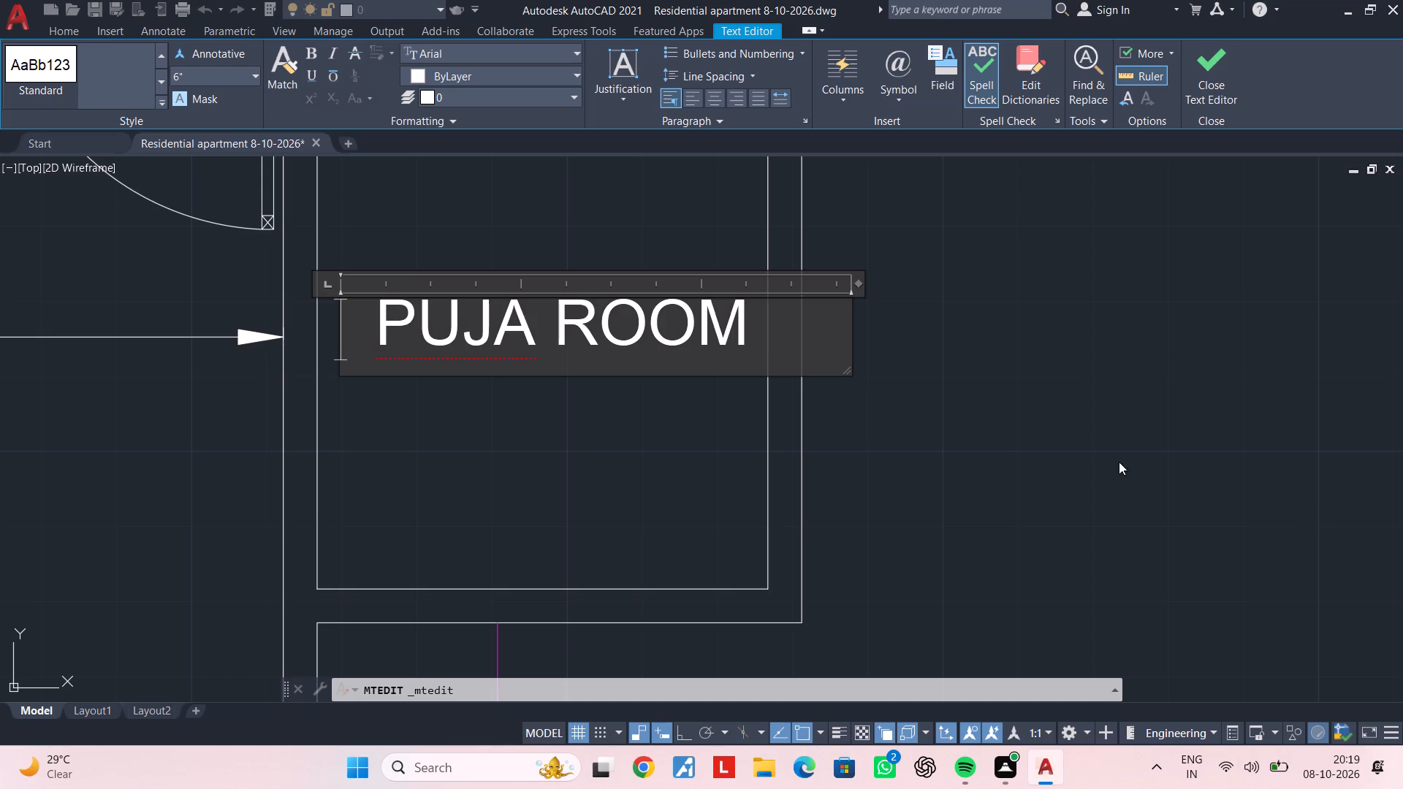
left_click(1119, 462)
scroll(1089, 463, "down", 3)
middle_click_drag(1084, 466, 946, 487)
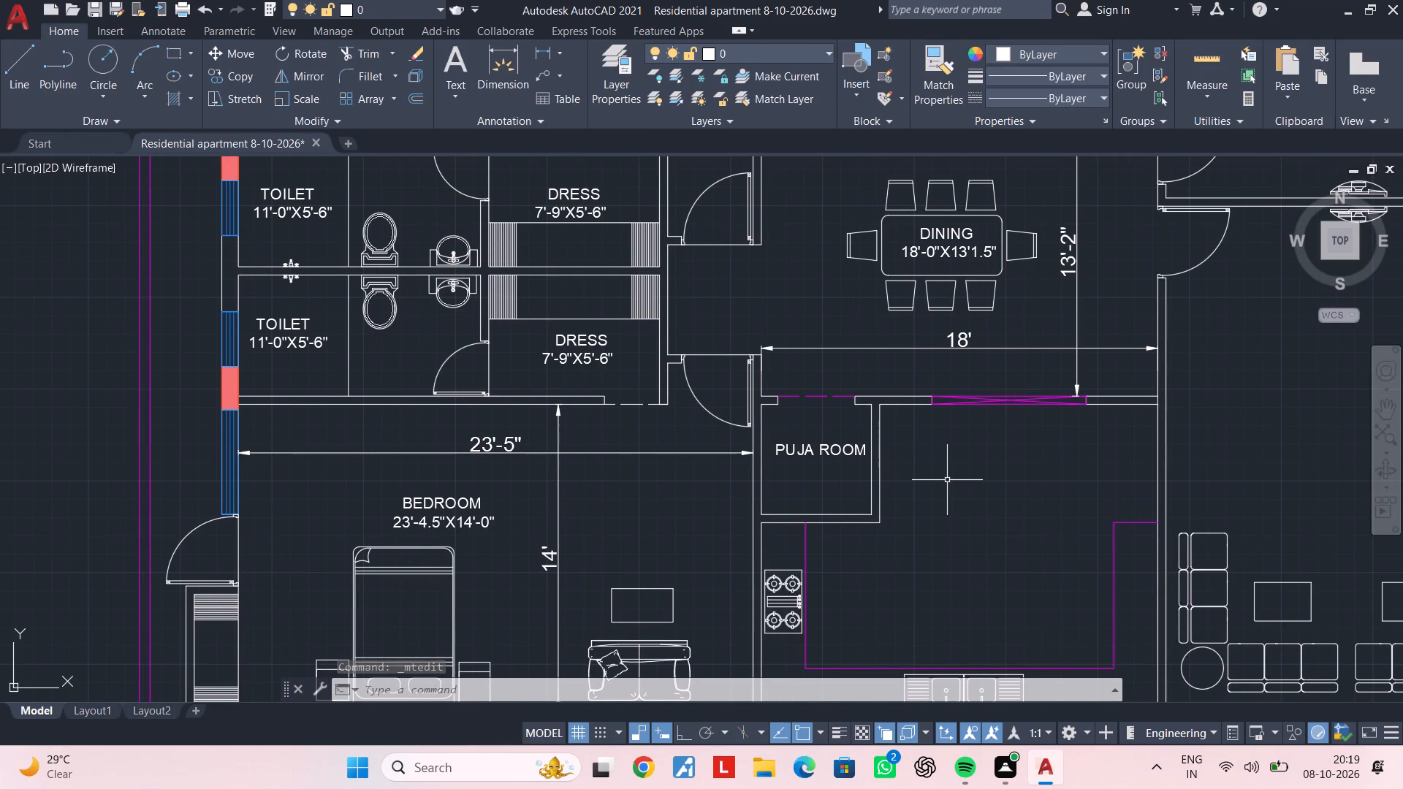
Look over the kitchen and the rest of the floor plan for rooms that still need labels.
middle_click_drag(911, 509, 933, 392)
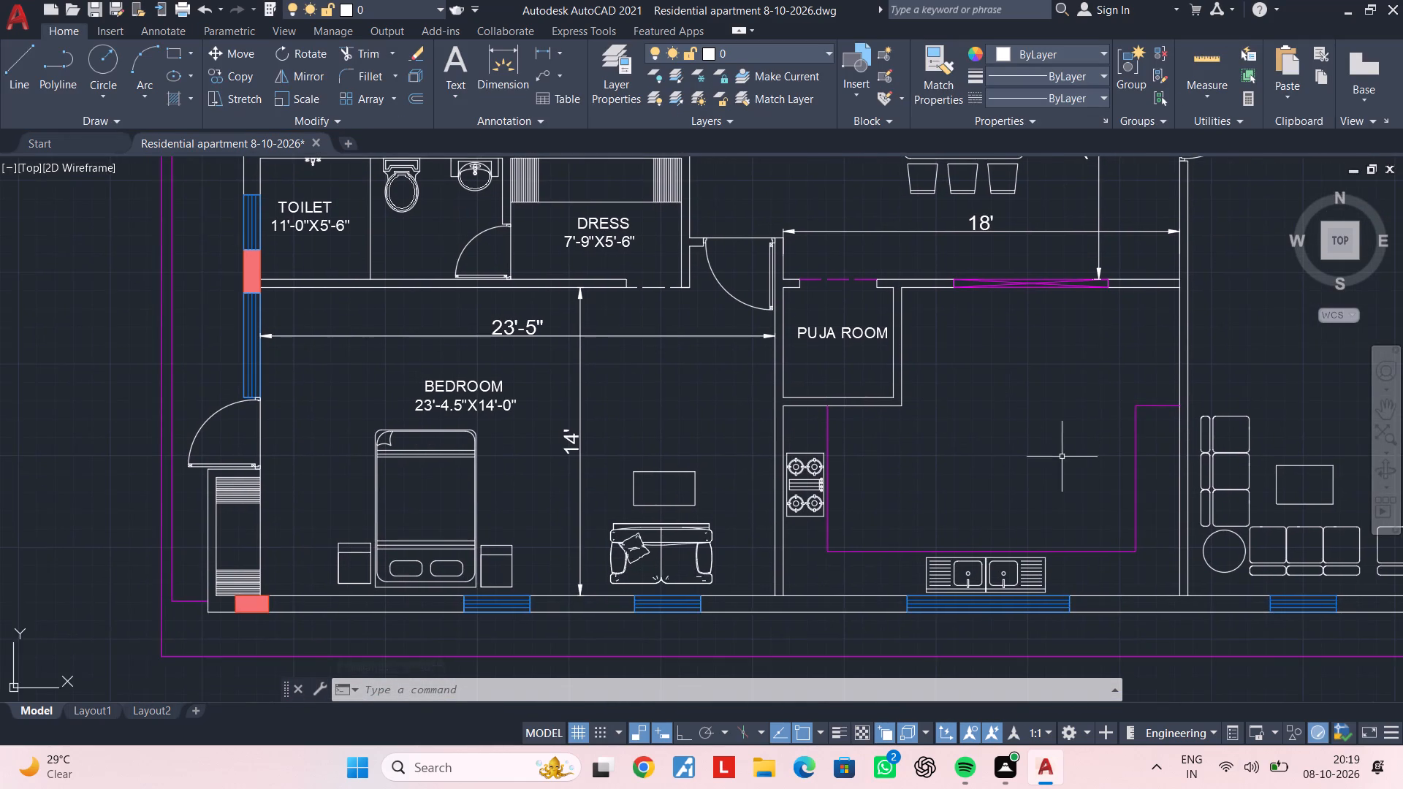
middle_click_drag(995, 449, 930, 436)
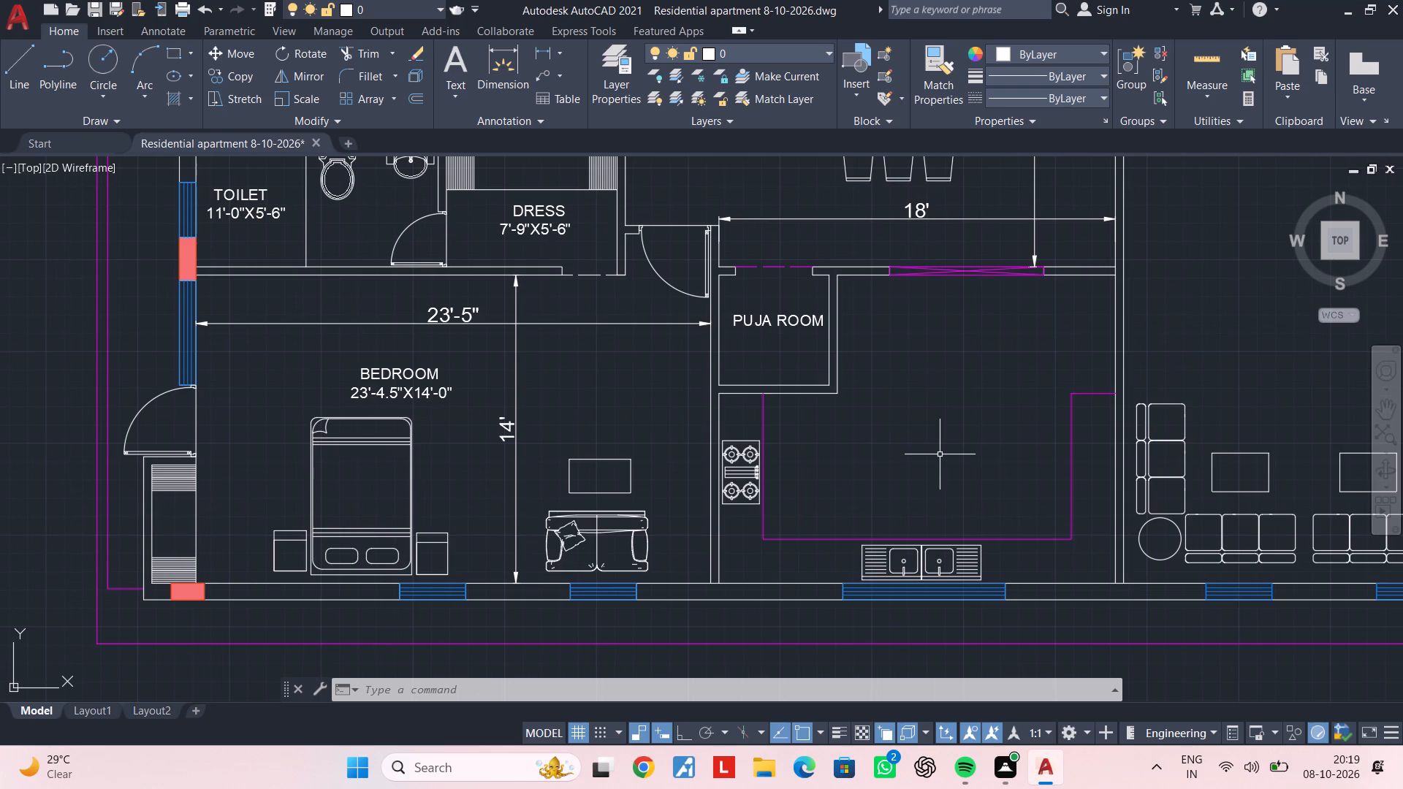
scroll(935, 454, "down", 2)
middle_click_drag(935, 454, 815, 542)
middle_click_drag(815, 523, 815, 482)
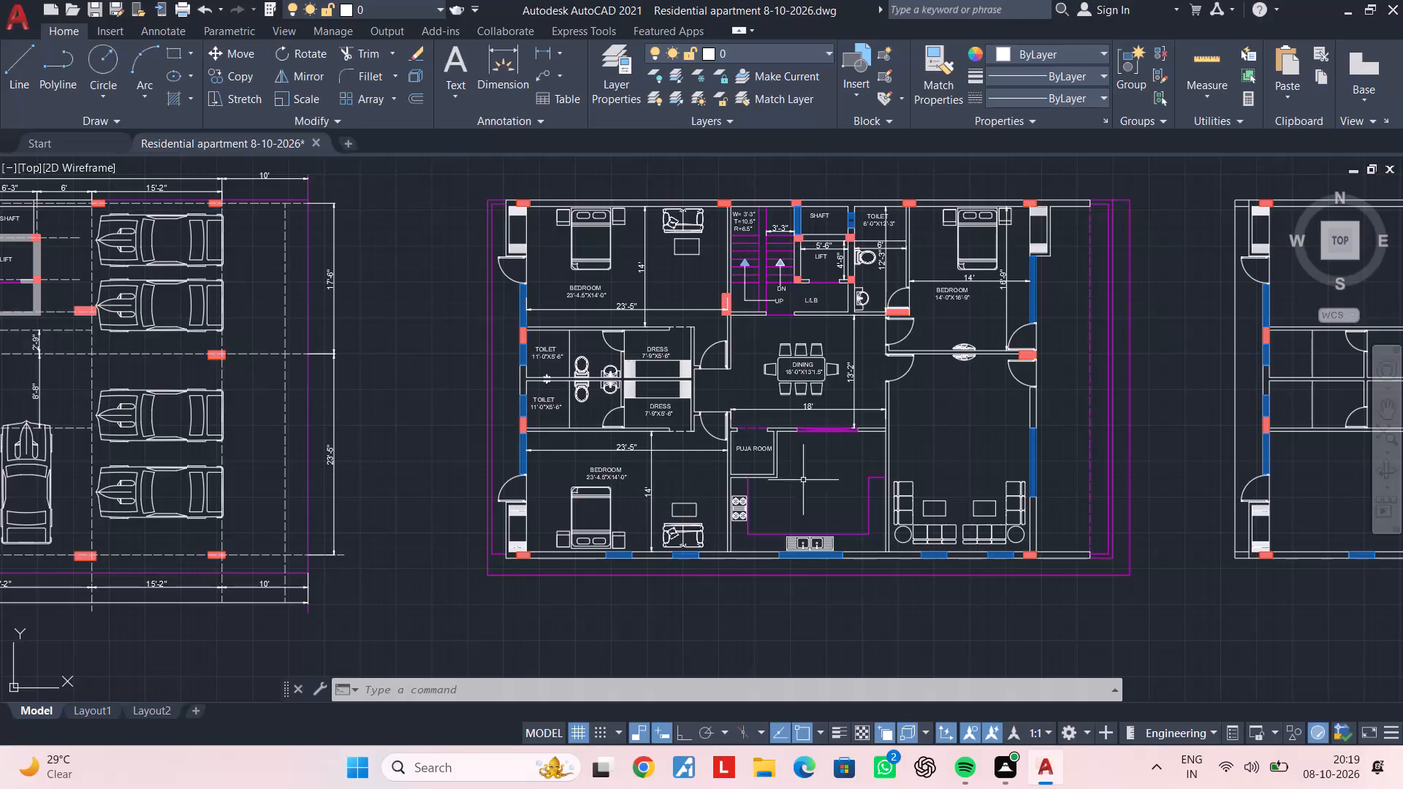
middle_click_drag(777, 477, 728, 398)
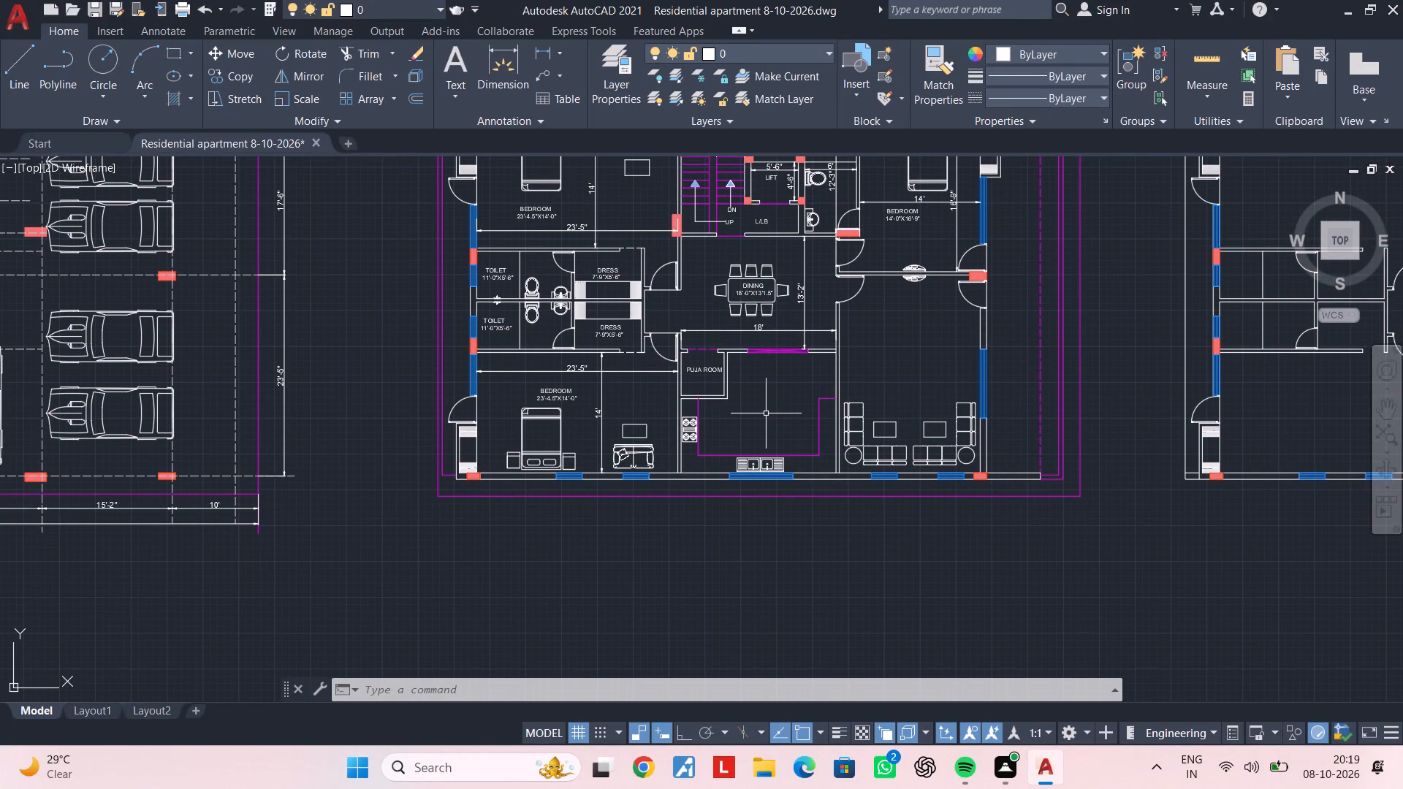
middle_click_drag(766, 413, 729, 375)
scroll(729, 375, "up", 1)
middle_click_drag(693, 403, 672, 428)
scroll(681, 382, "up", 1)
middle_click_drag(709, 377, 672, 419)
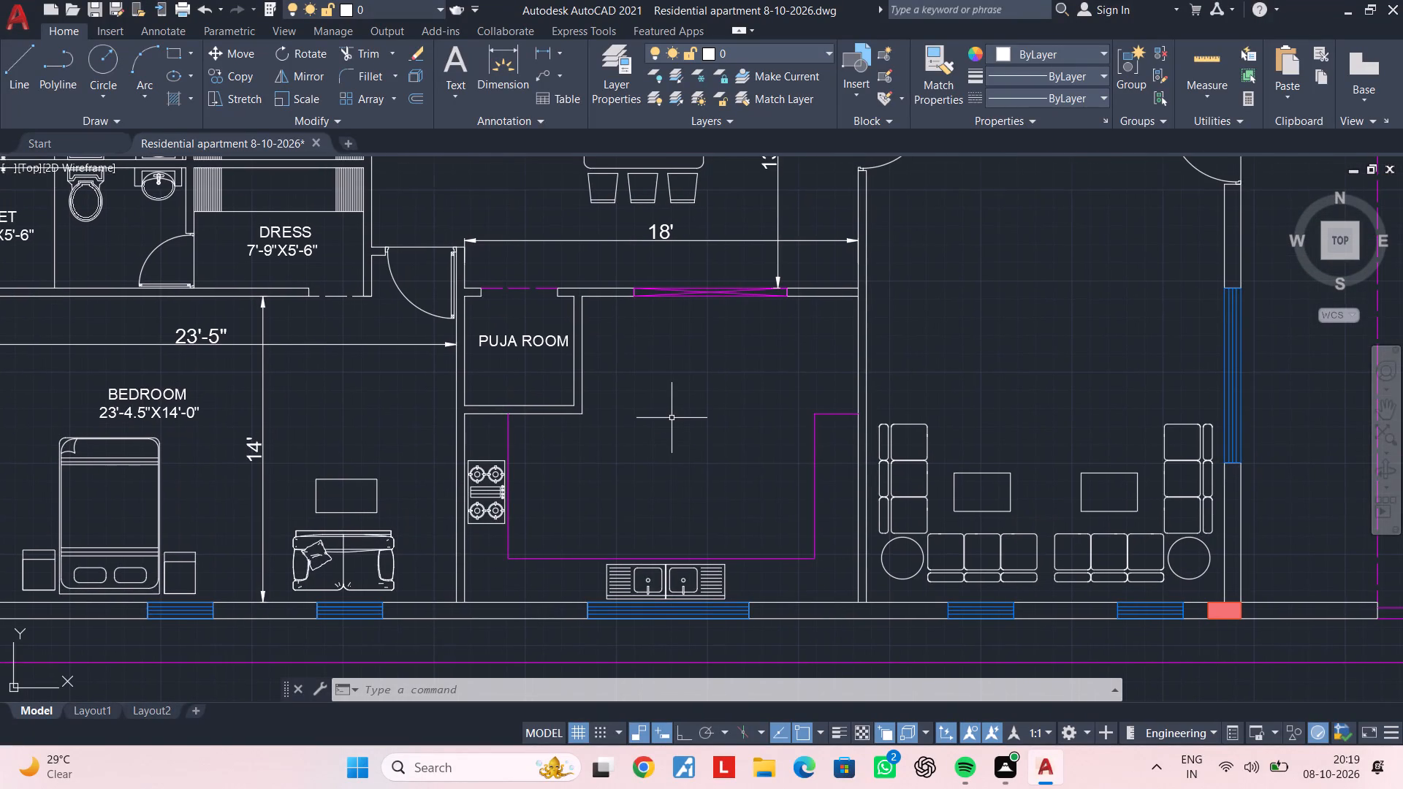
key("Escape")
key("Escape")
key("Escape")
key("Escape")
key("Escape")
Copy the DINING label with its size line into the middle of the kitchen.
middle_click_drag(669, 369, 652, 503)
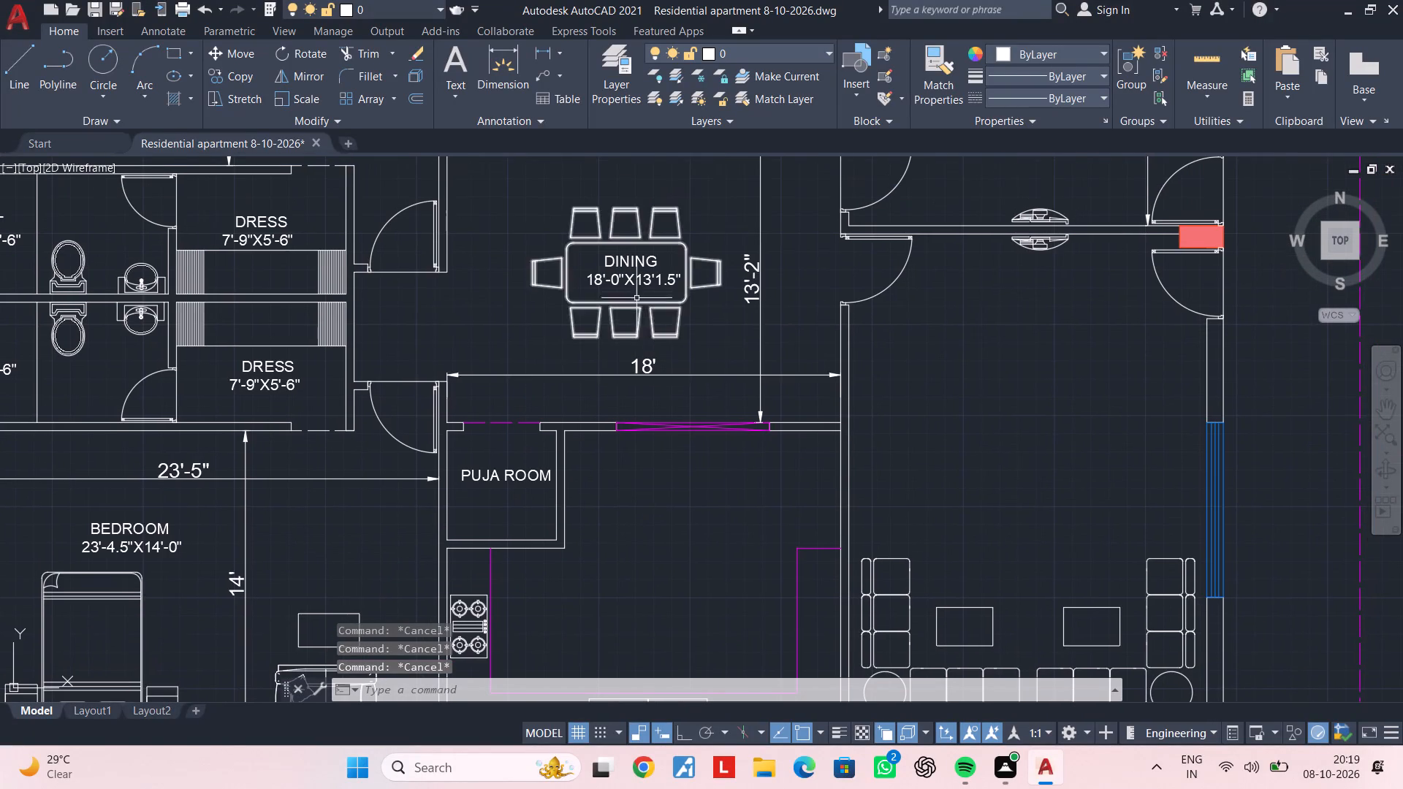
left_click(636, 279)
key("c")
type("O")
key("space")
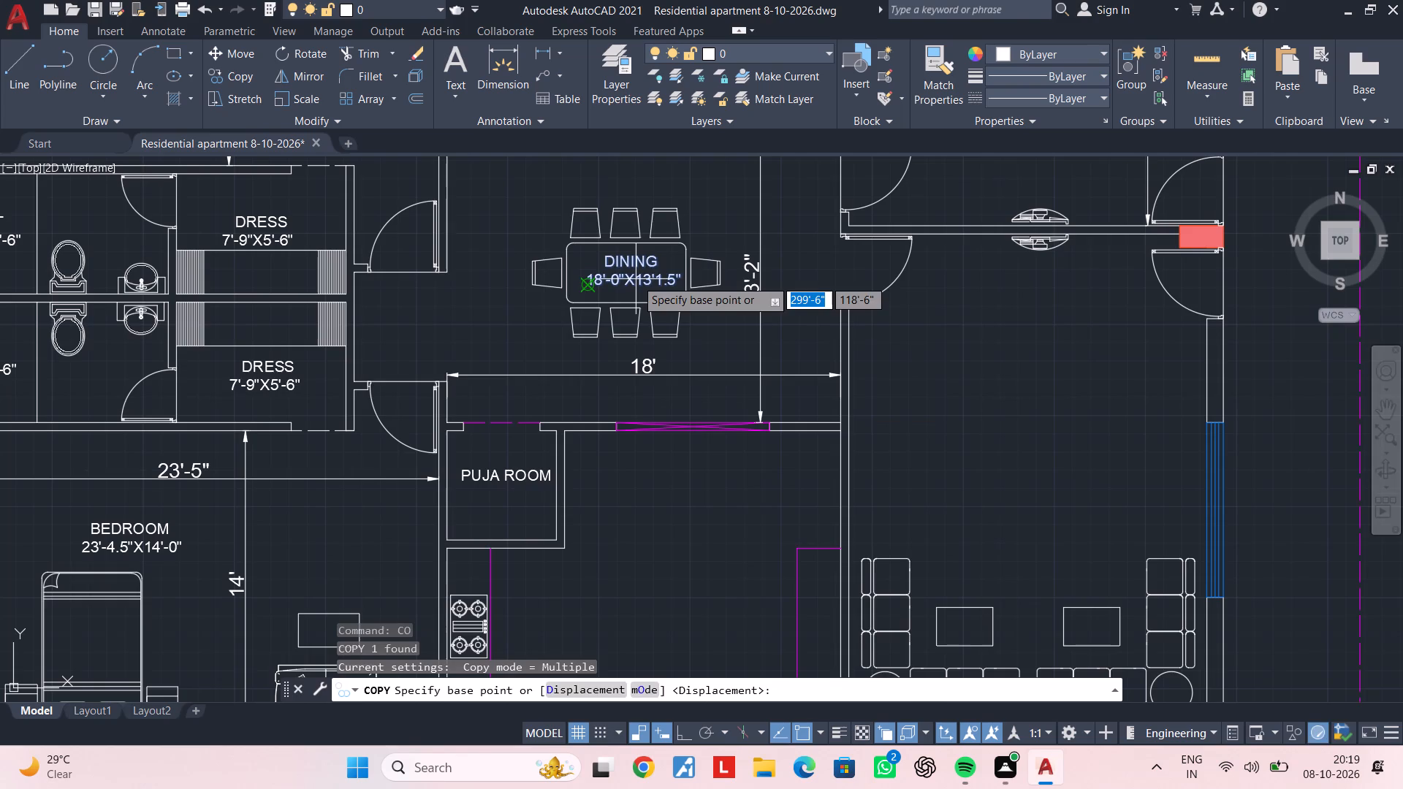
left_click(636, 278)
scroll(653, 496, "down", 1)
middle_click_drag(653, 496, 664, 407)
scroll(627, 470, "up", 1)
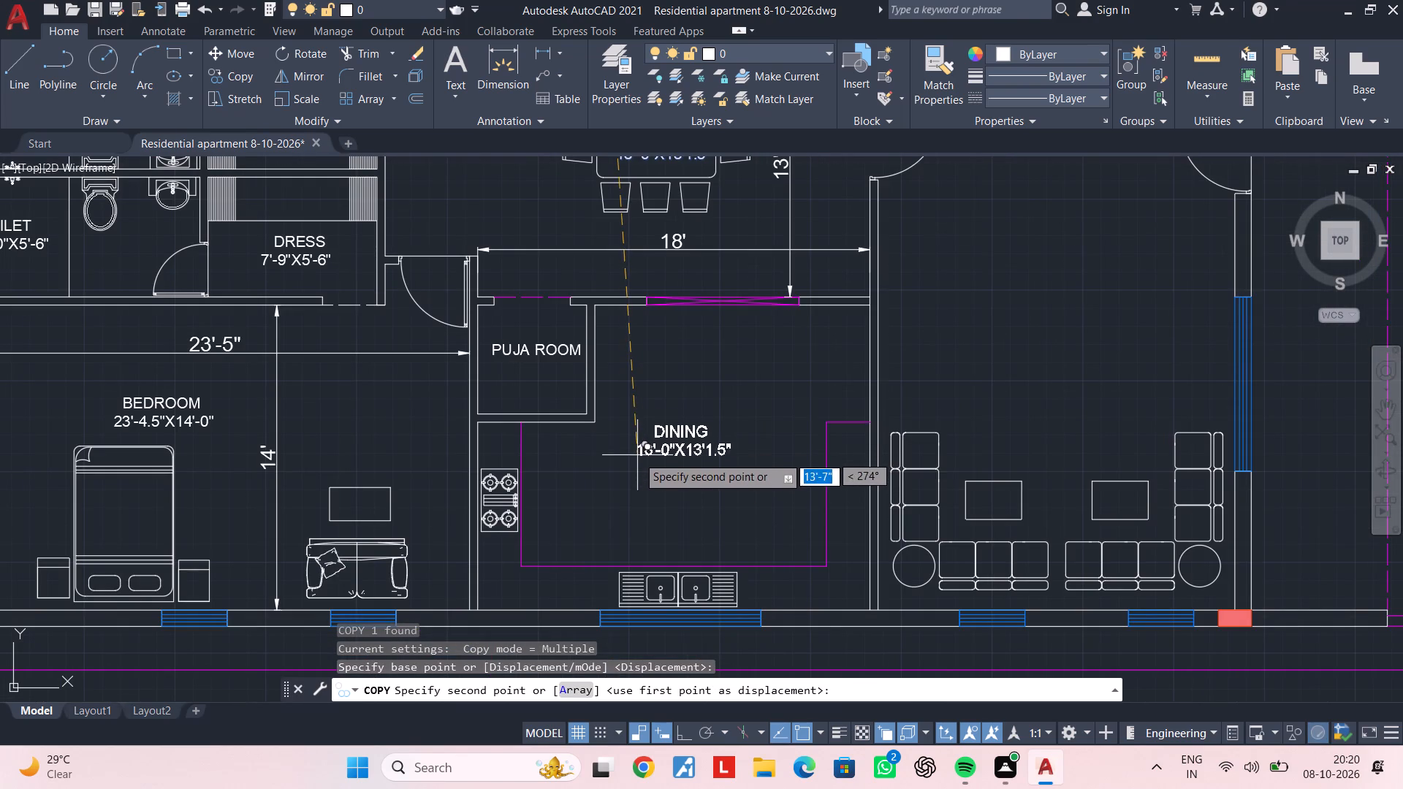
left_click(637, 456)
key("Escape")
Replace the copied DINING label's text with KITCHEN and the size line 18'-0"X14'-0", indenting the size line by one space.
scroll(678, 452, "up", 2)
double_click(670, 454)
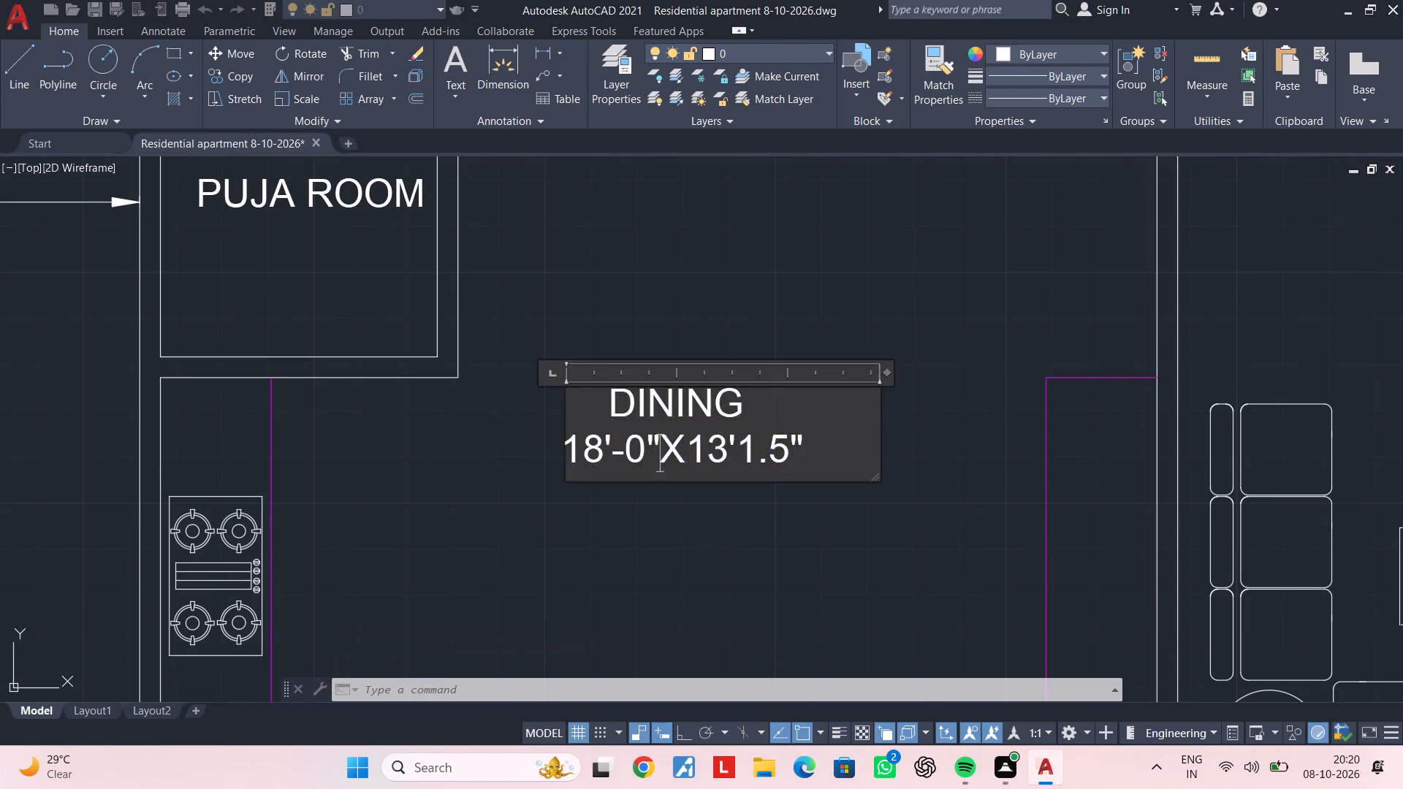
scroll(787, 451, "up", 2)
left_click_drag(849, 451, 332, 357)
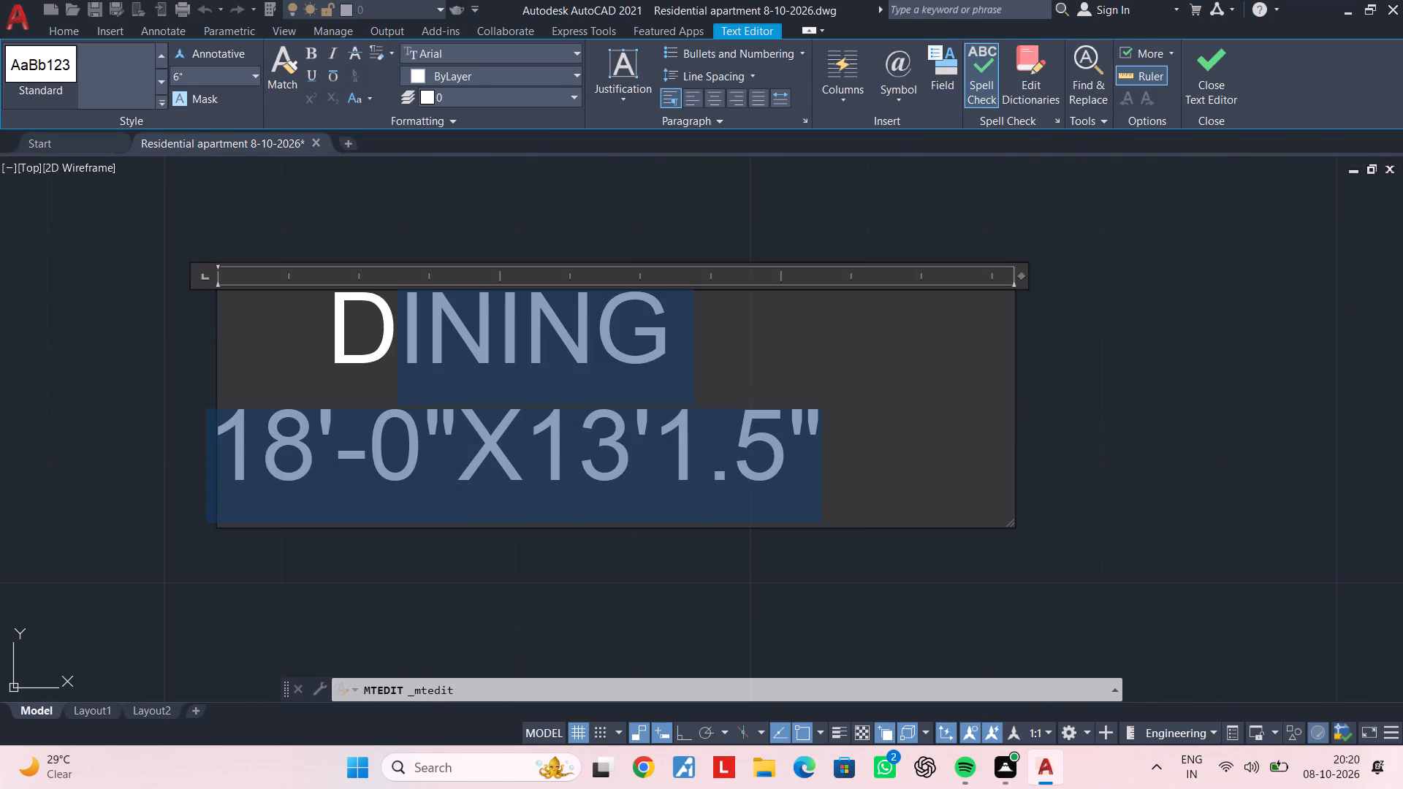
key("BackSpace")
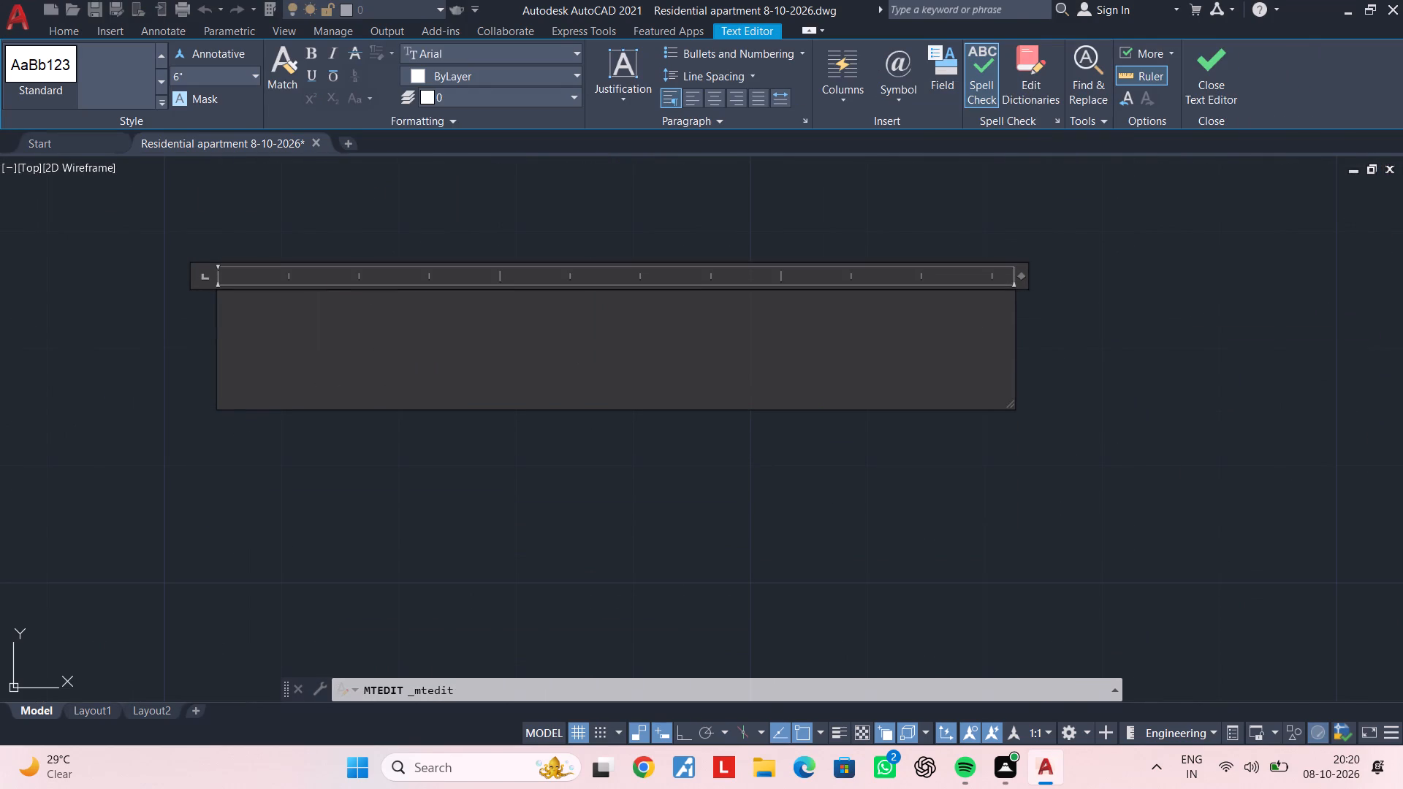
type("KITCHEN")
key("Return")
key("space")
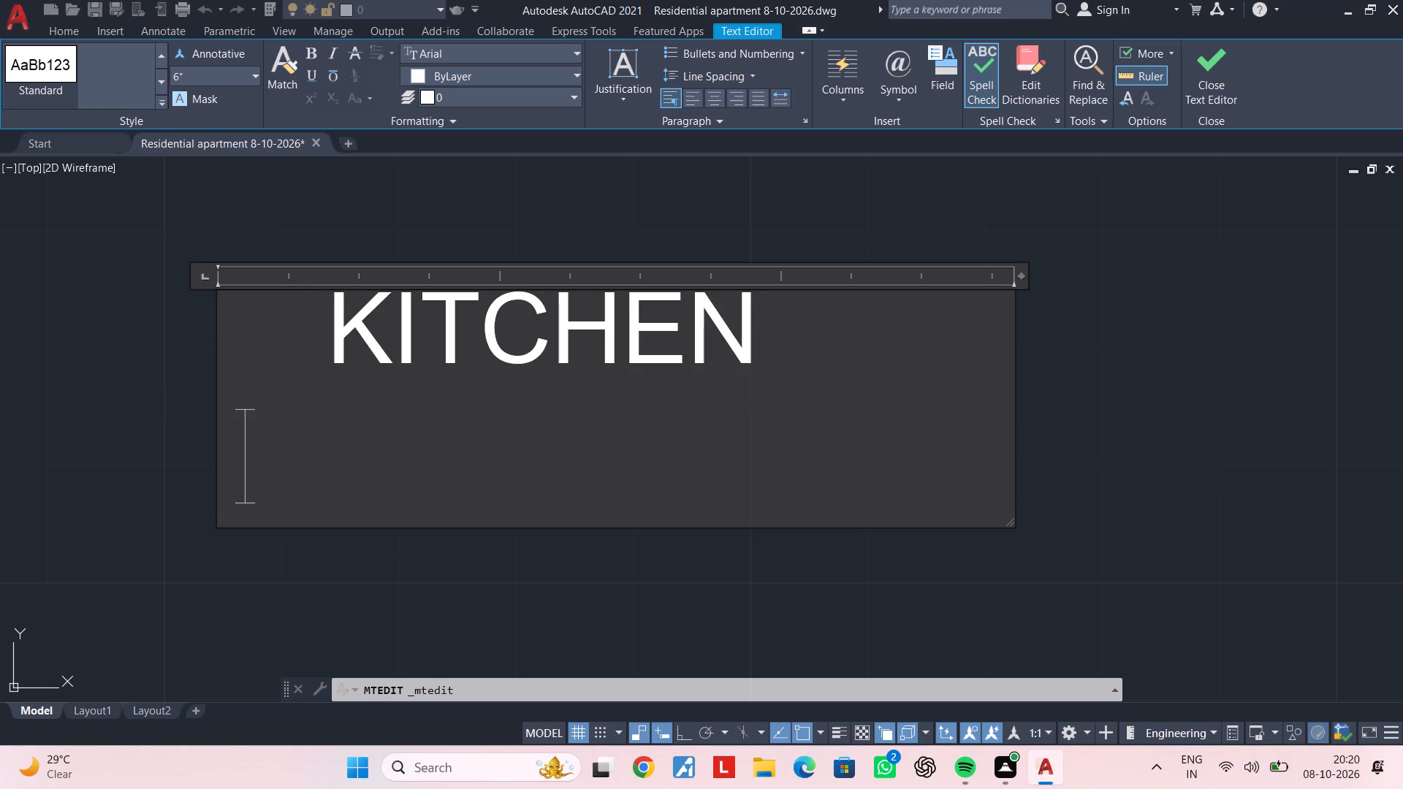
type("18'")
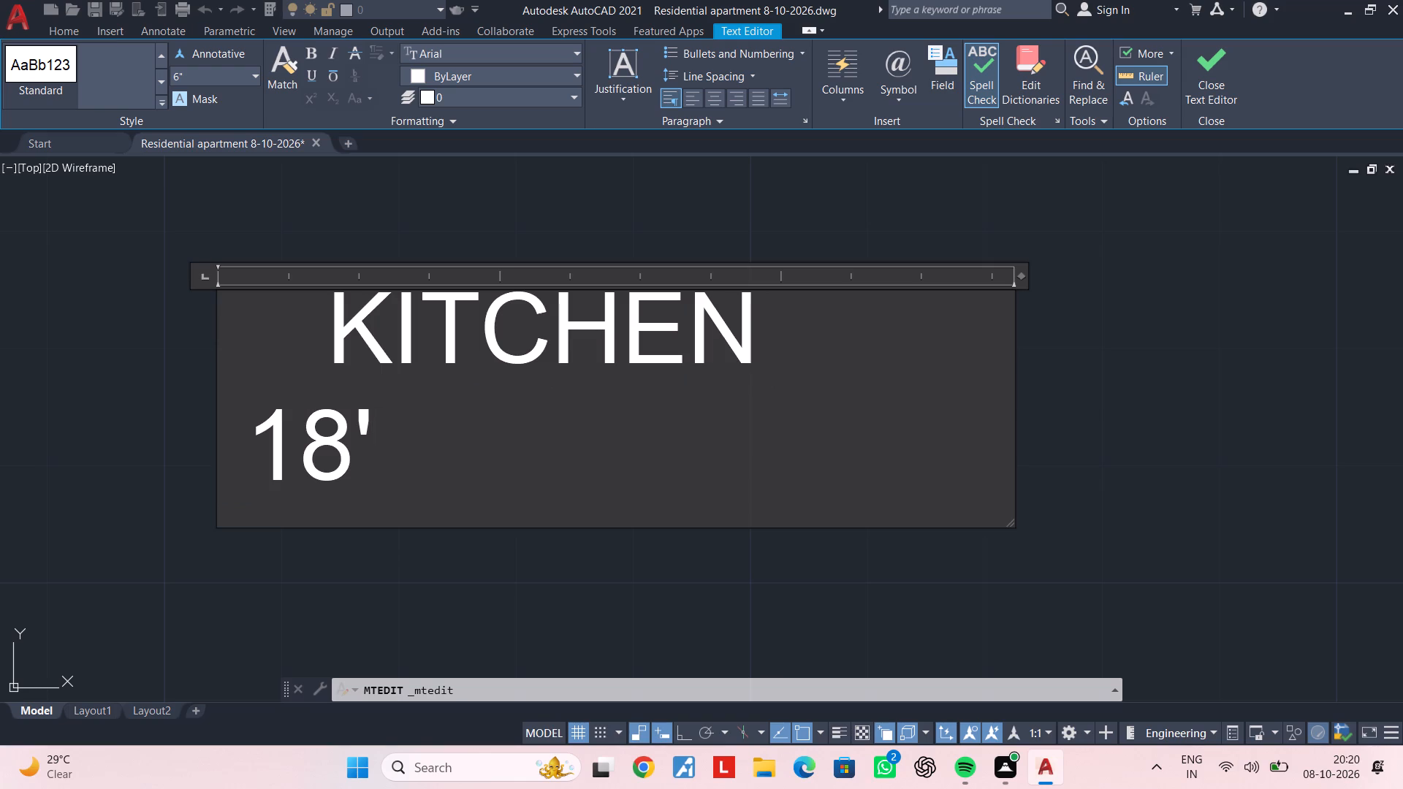
type("-0\"X")
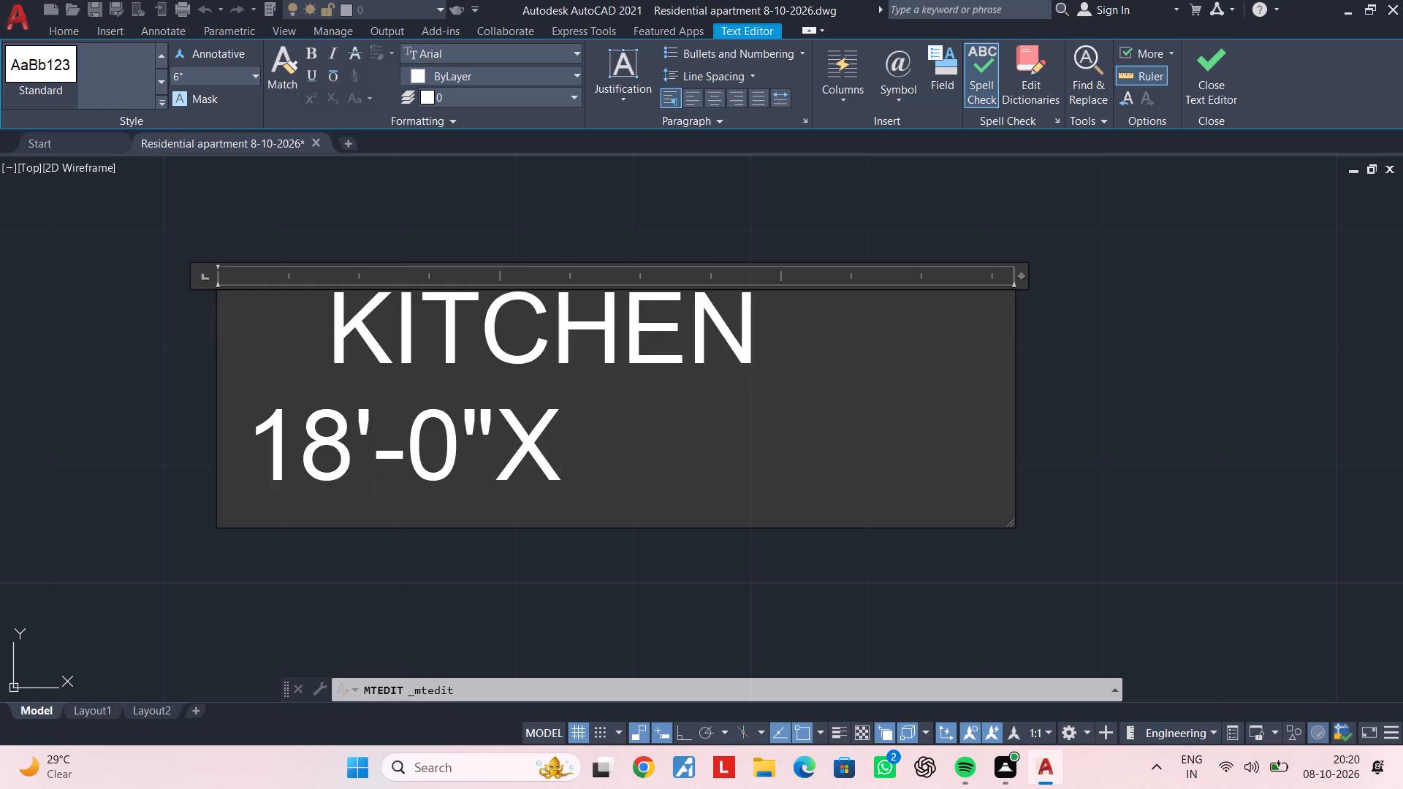
type("14'-0\"")
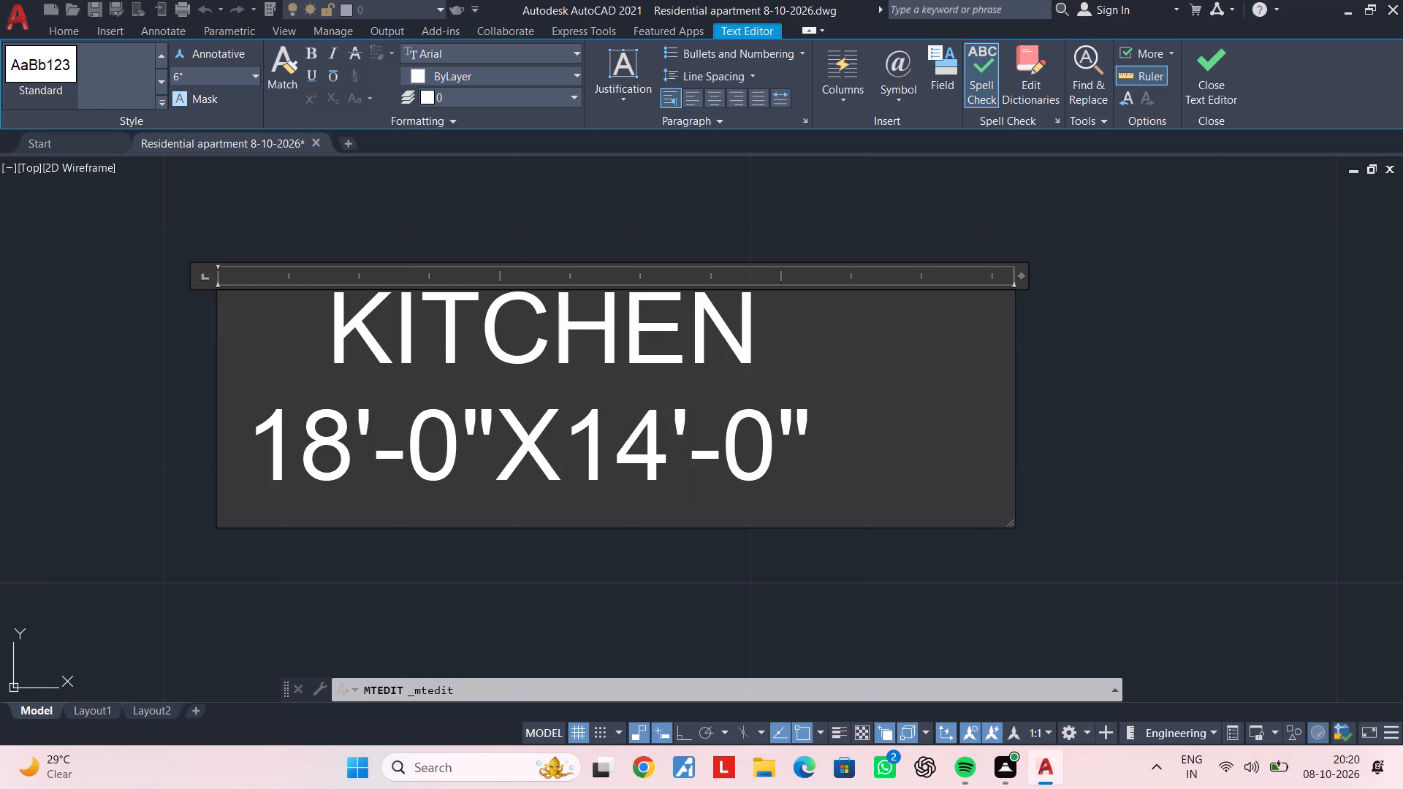
left_click(545, 565)
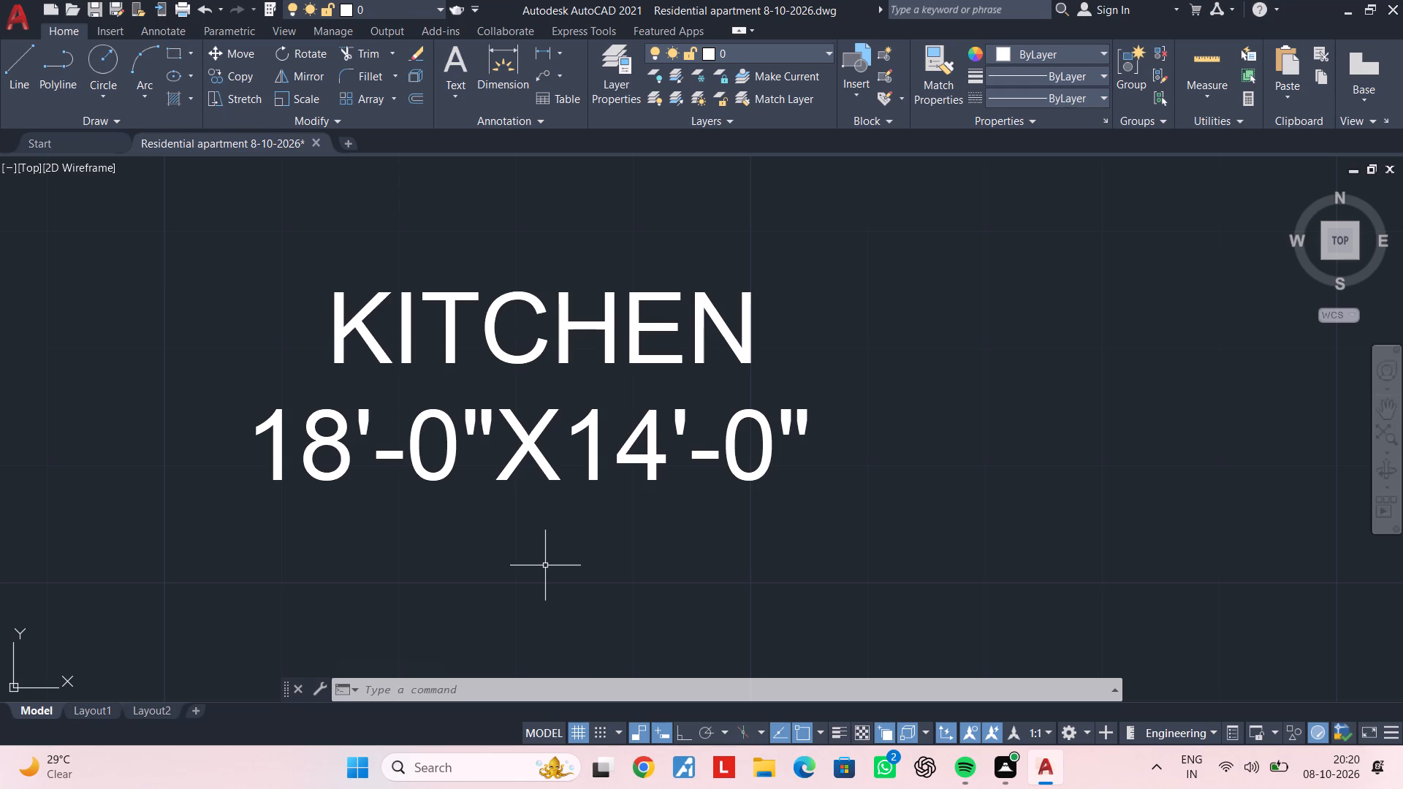
scroll(693, 468, "down", 2)
scroll(742, 553, "down", 2)
middle_click_drag(740, 551, 746, 481)
key("Escape")
key("Escape")
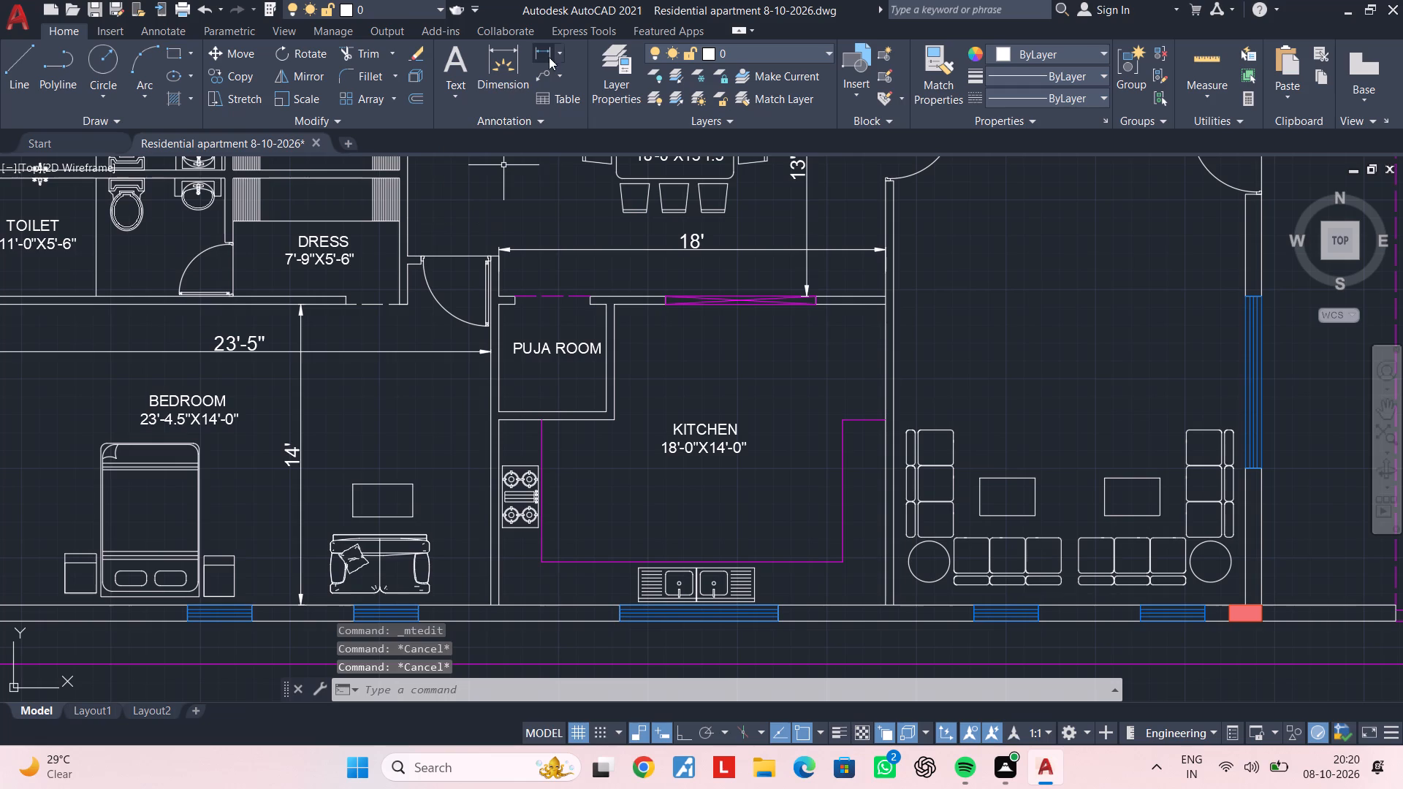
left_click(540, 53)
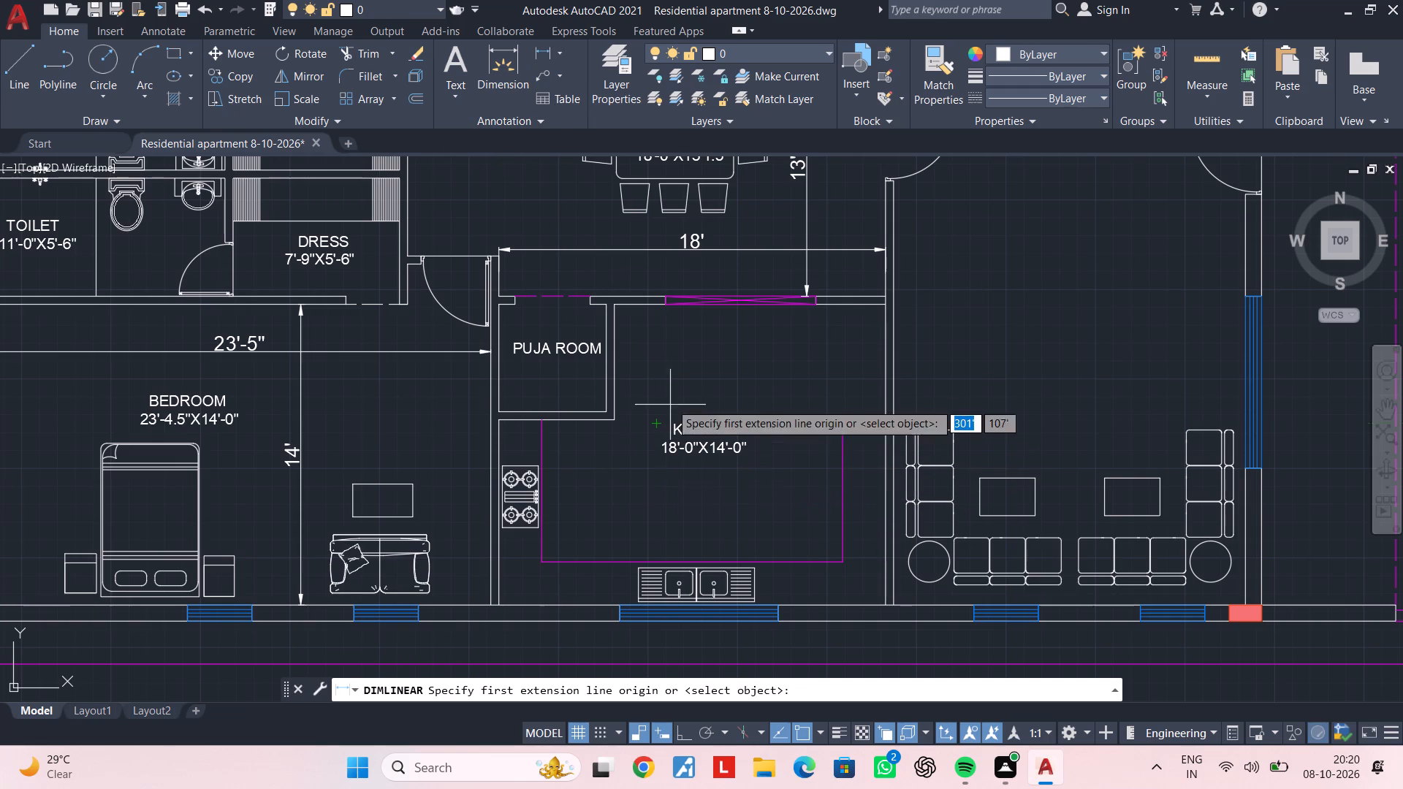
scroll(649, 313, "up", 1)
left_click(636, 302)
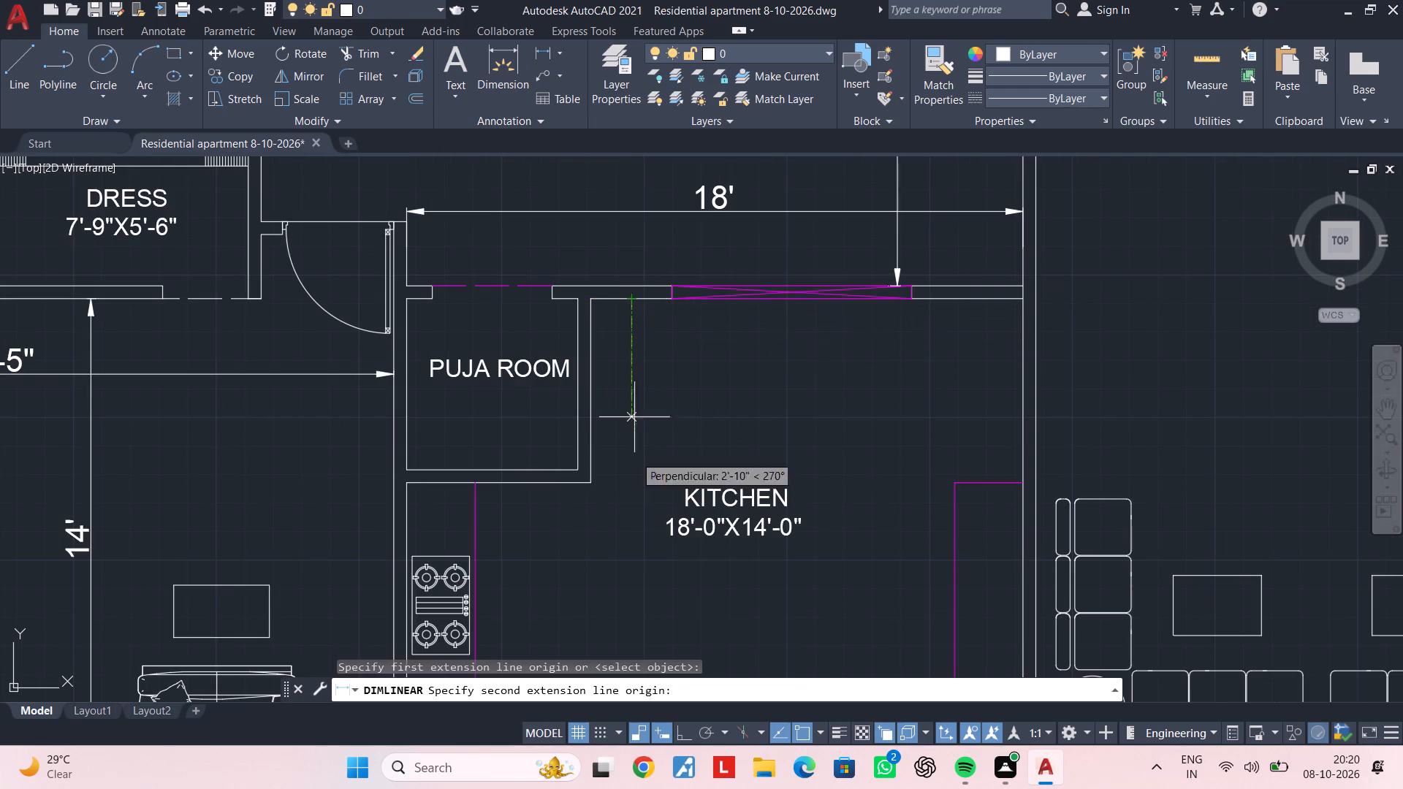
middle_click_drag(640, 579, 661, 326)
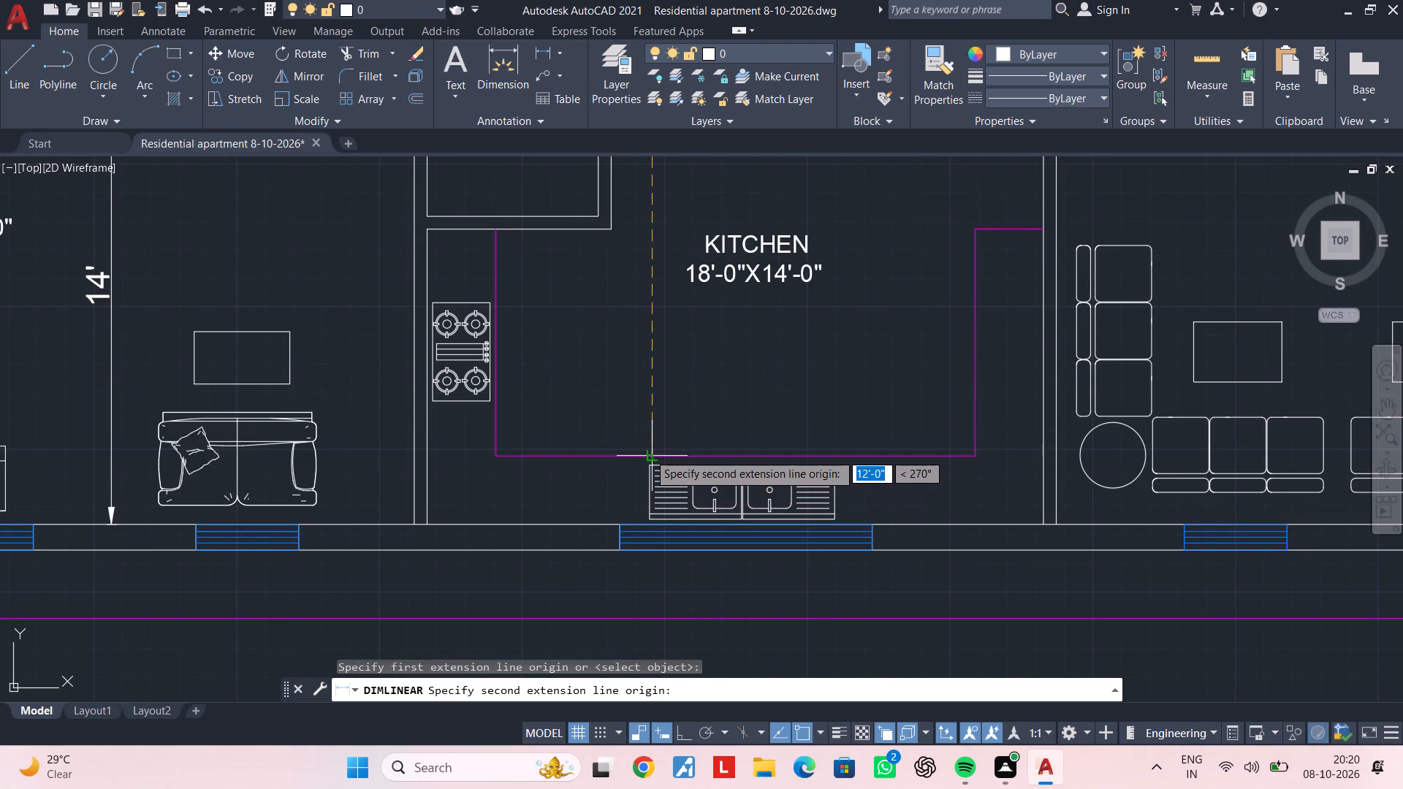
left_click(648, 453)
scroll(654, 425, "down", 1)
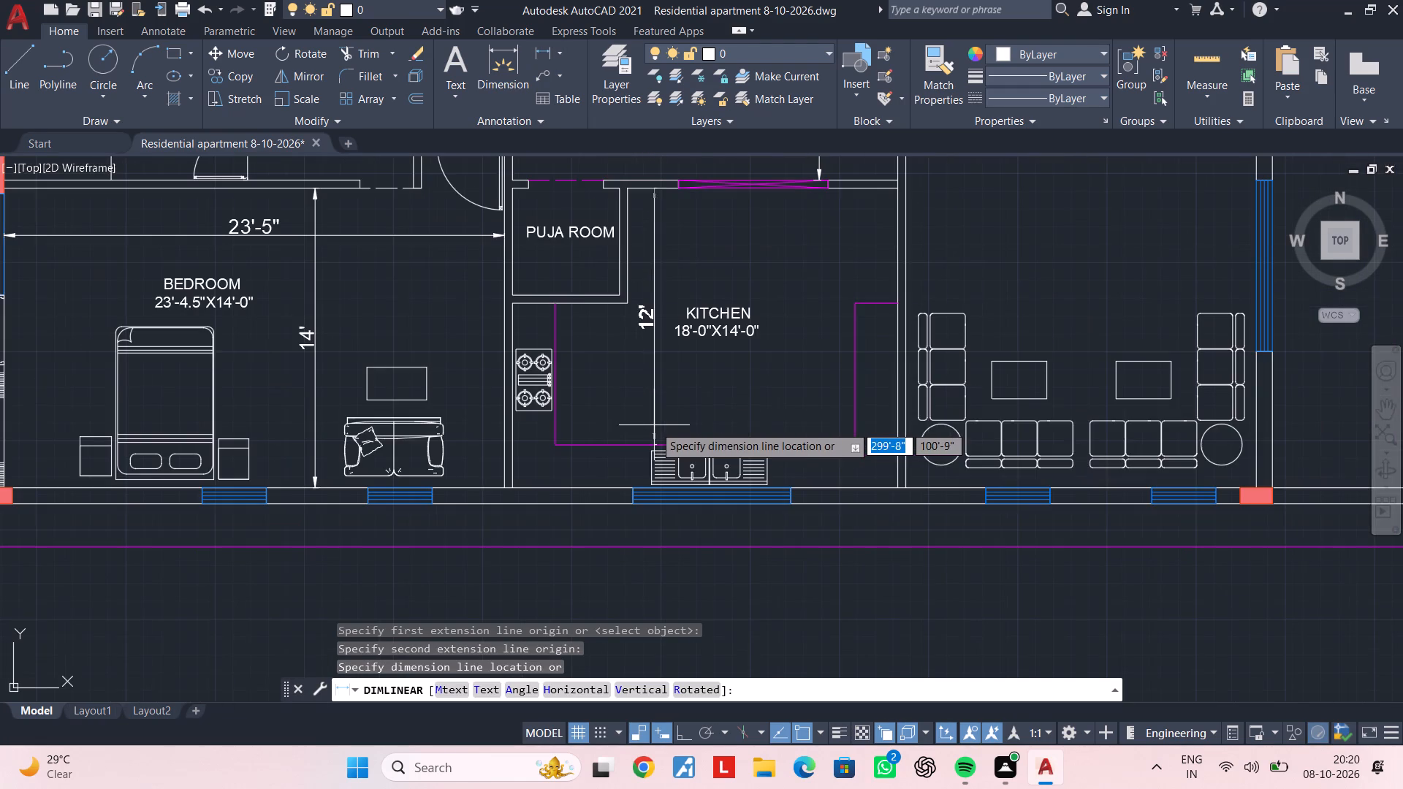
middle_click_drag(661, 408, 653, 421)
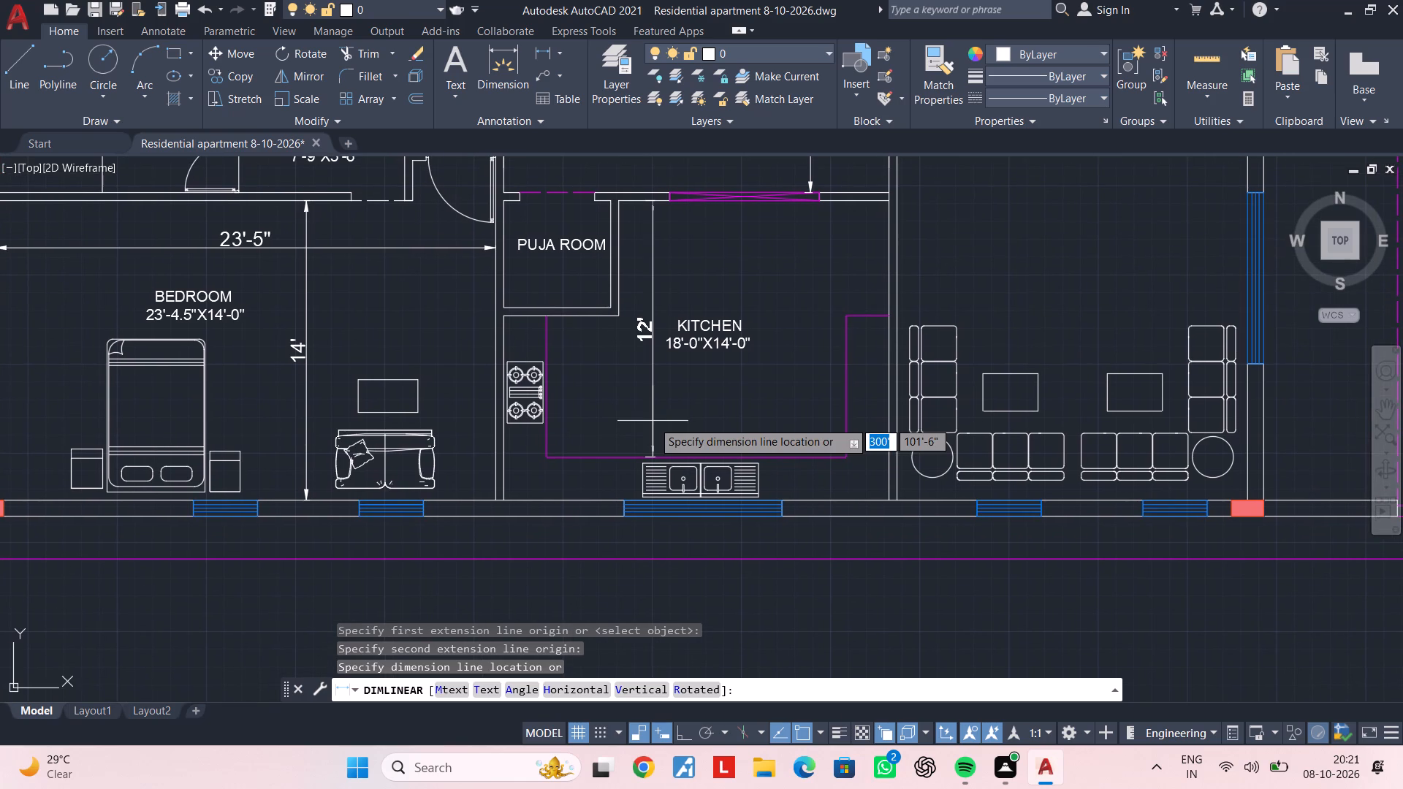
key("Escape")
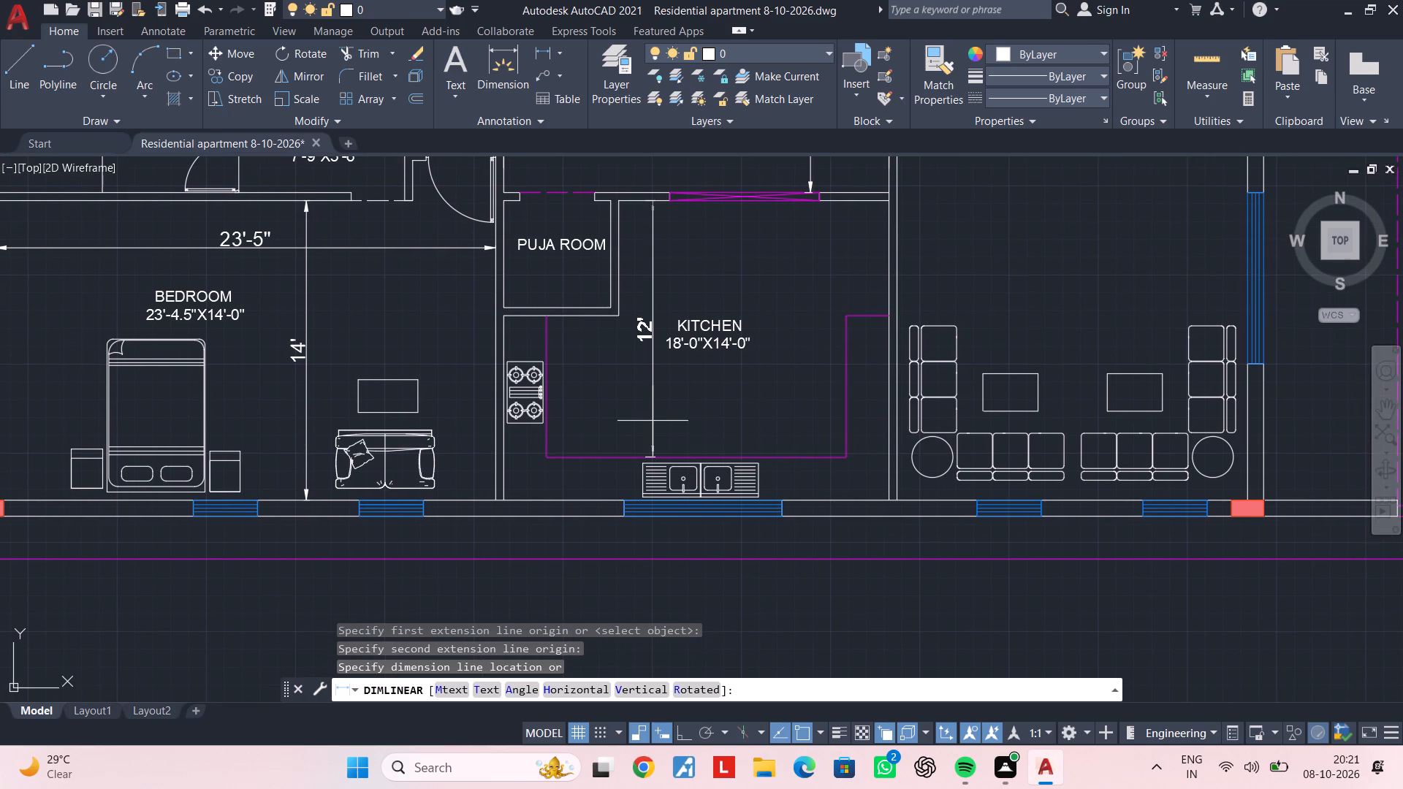
Add a vertical linear dimension across the kitchen's full depth, from the exterior wall to the wall shared with the dining area.
key("space")
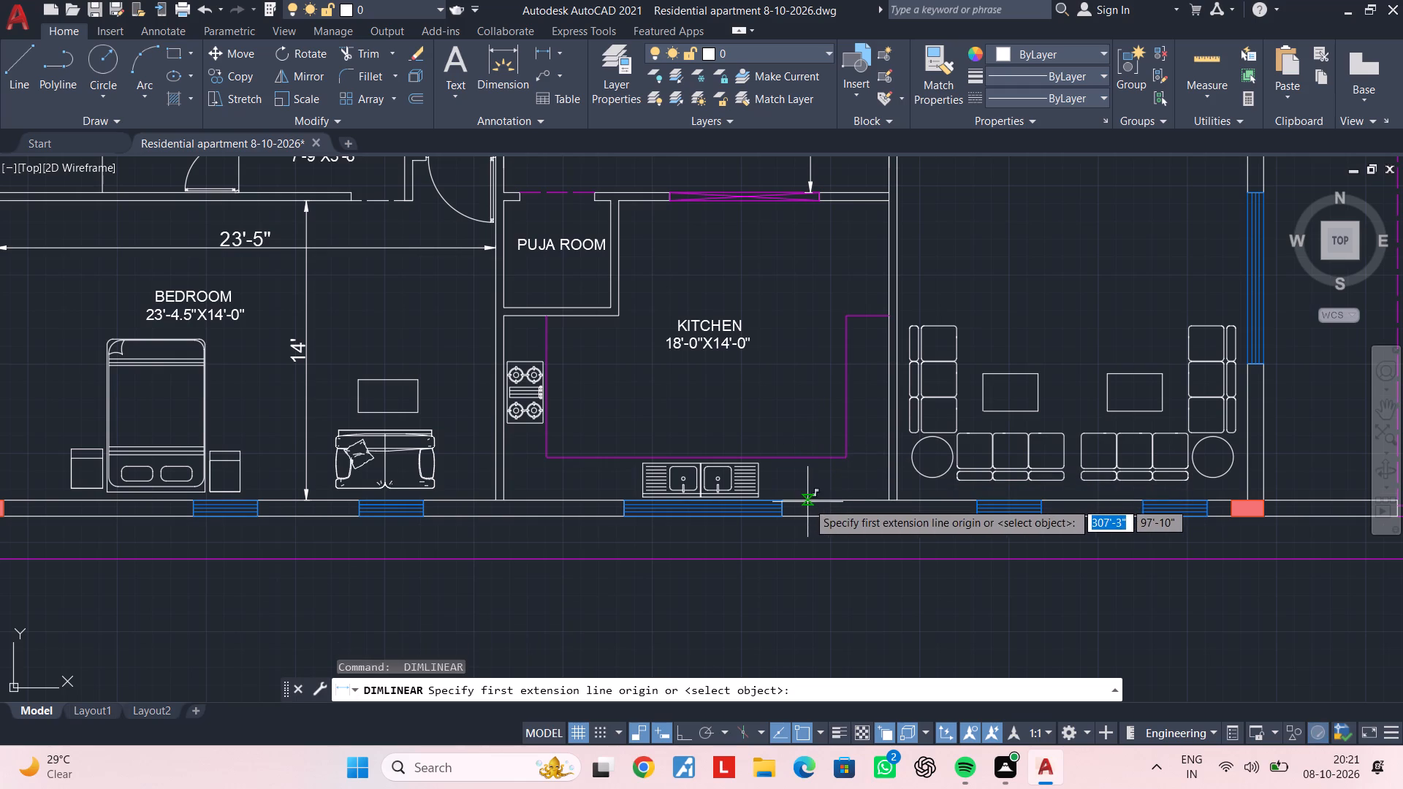
left_click(807, 502)
middle_click_drag(806, 334, 806, 479)
scroll(824, 374, "up", 2)
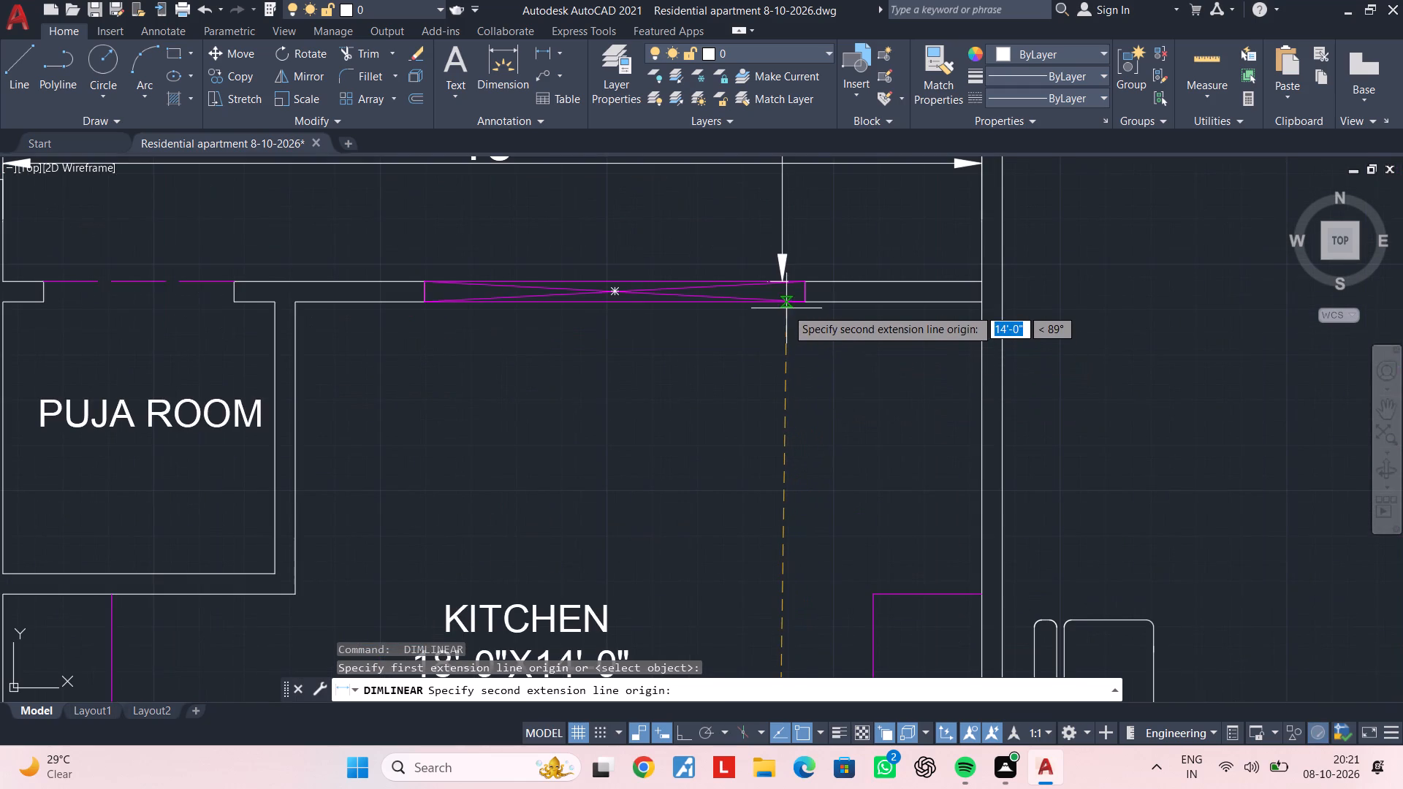
left_click(779, 305)
middle_click_drag(775, 357, 784, 229)
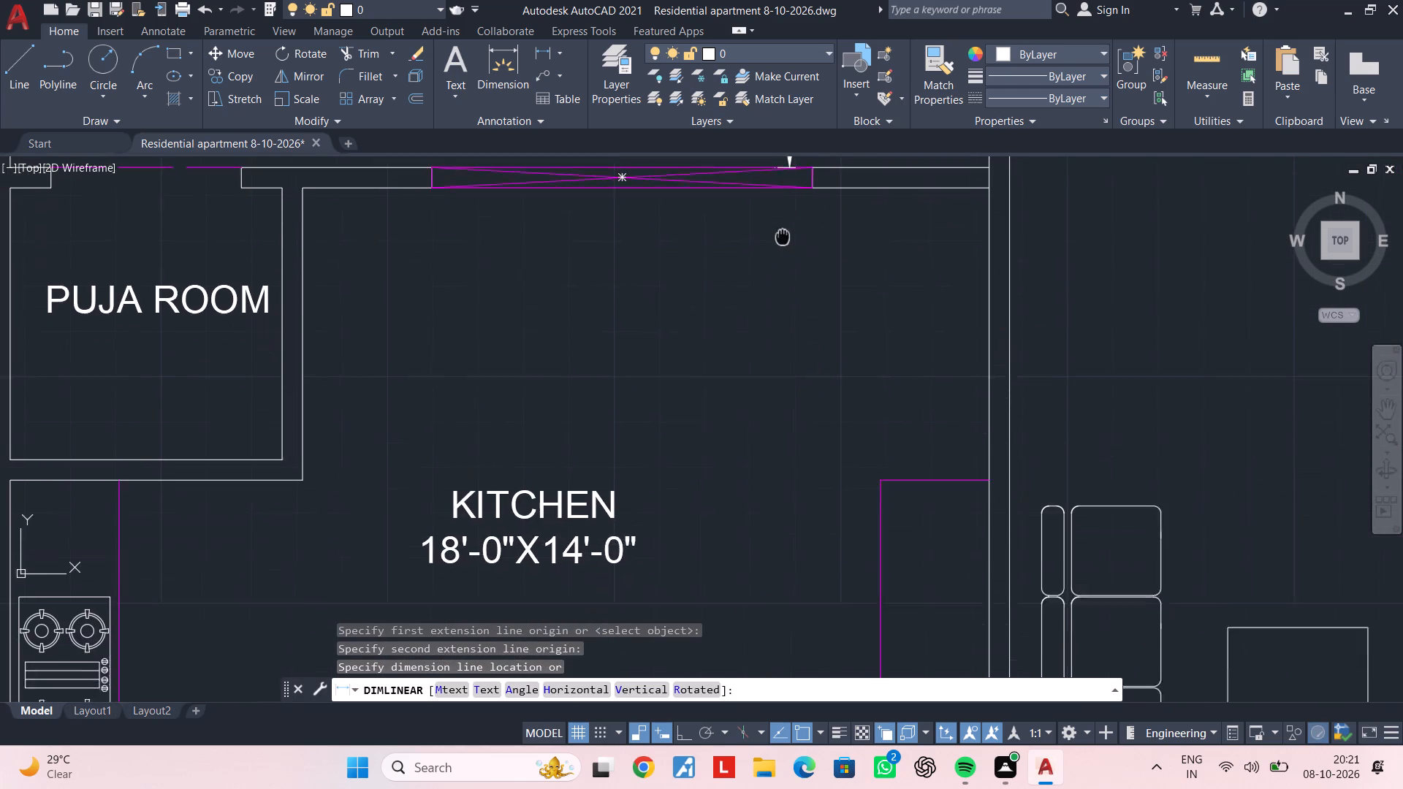
middle_click_drag(784, 229, 785, 224)
left_click(777, 261)
Add a horizontal linear dimension across the kitchen's width between its side walls, placed just above the sink counter.
scroll(801, 357, "down", 3)
middle_click_drag(801, 367, 786, 307)
key("space")
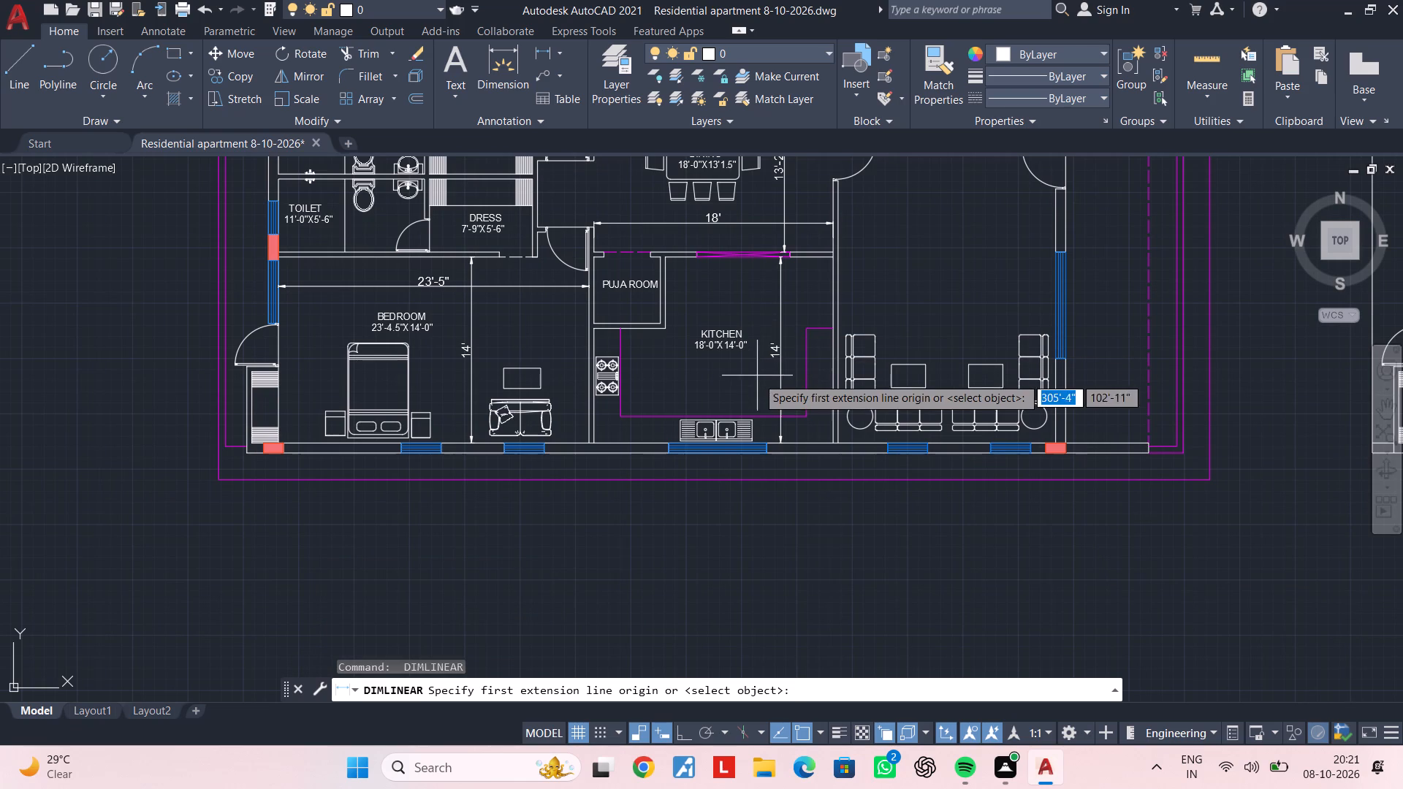
scroll(598, 416, "up", 3)
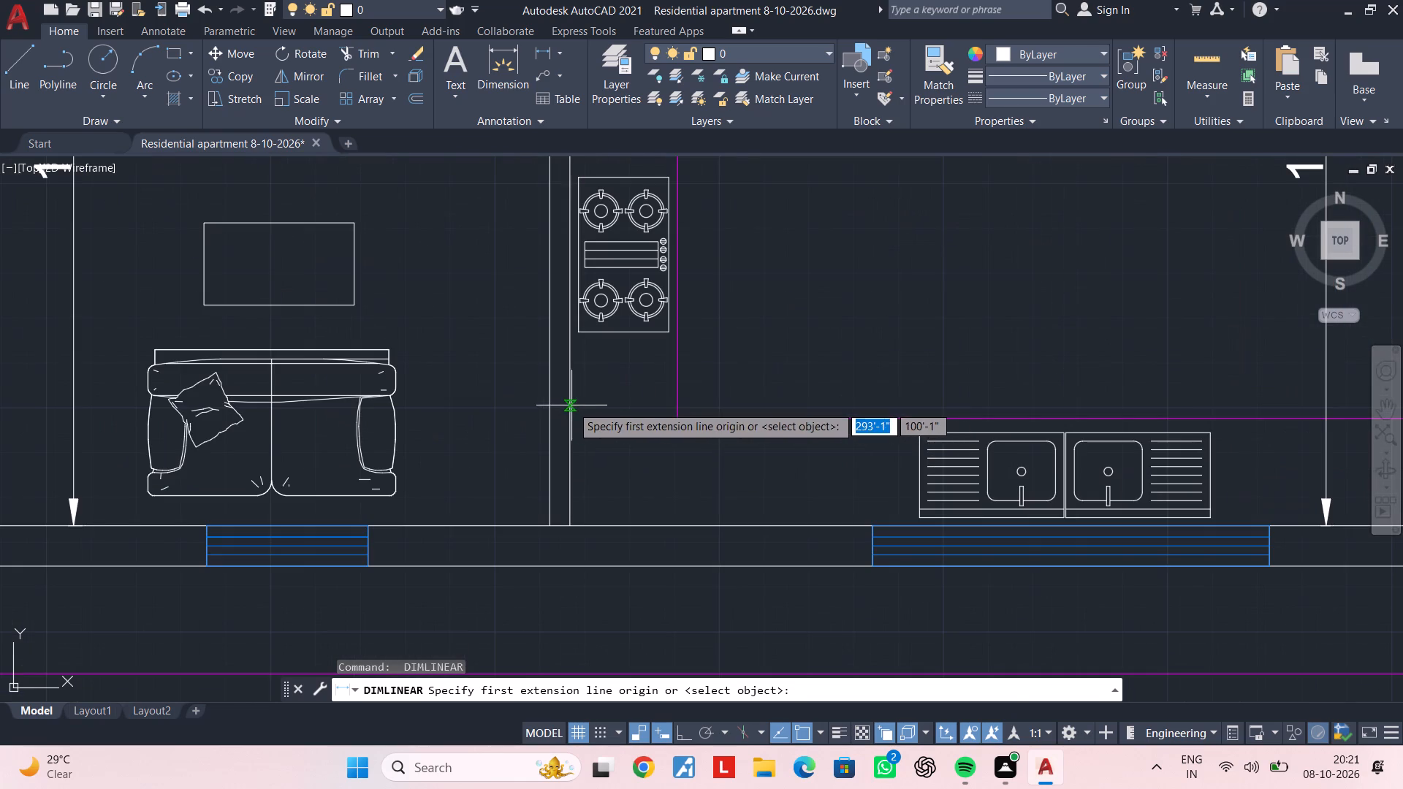
left_click(571, 405)
middle_click_drag(846, 402, 282, 370)
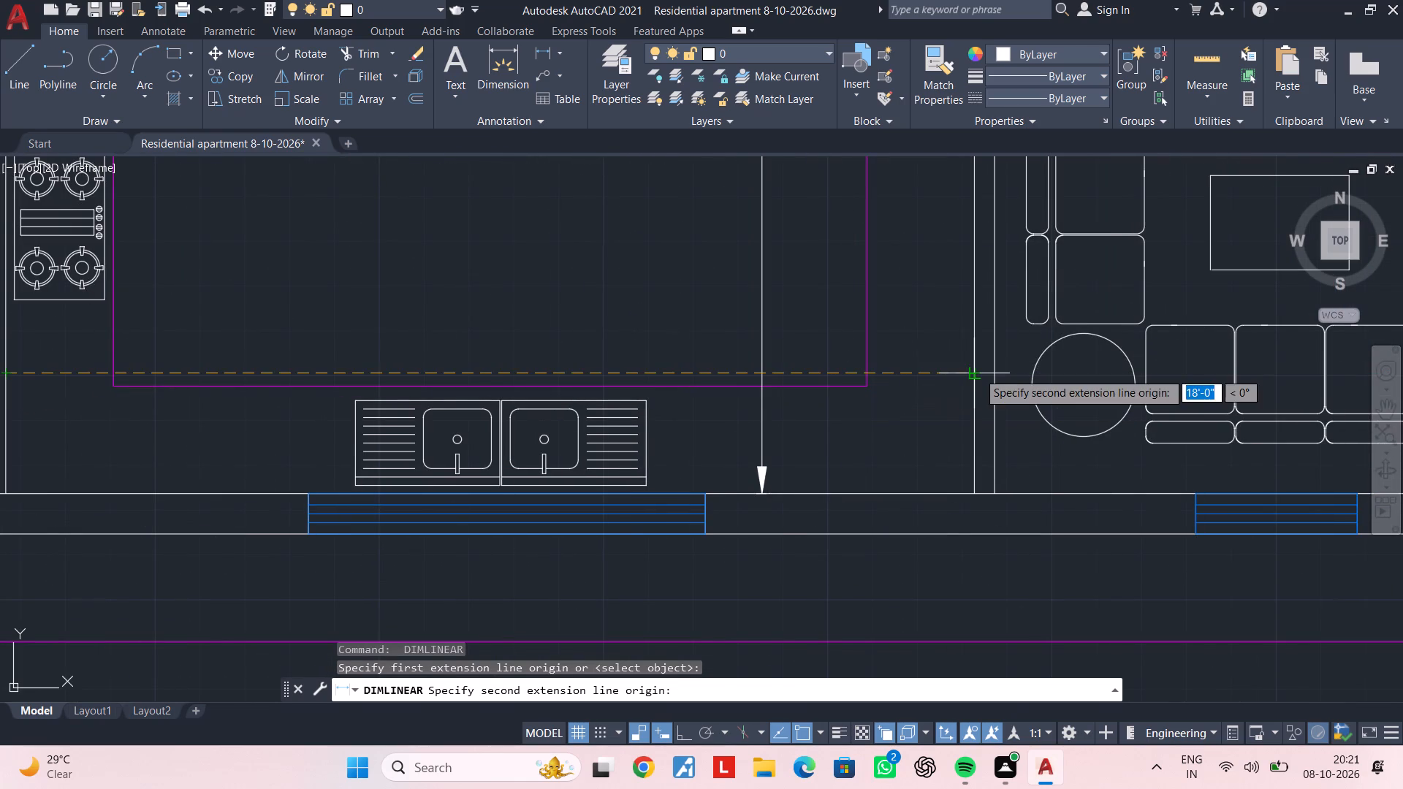
left_click(978, 372)
left_click(884, 338)
scroll(794, 365, "down", 3)
middle_click_drag(794, 365, 891, 397)
key("Escape")
key("Escape")
middle_click_drag(769, 368, 708, 369)
key("Escape")
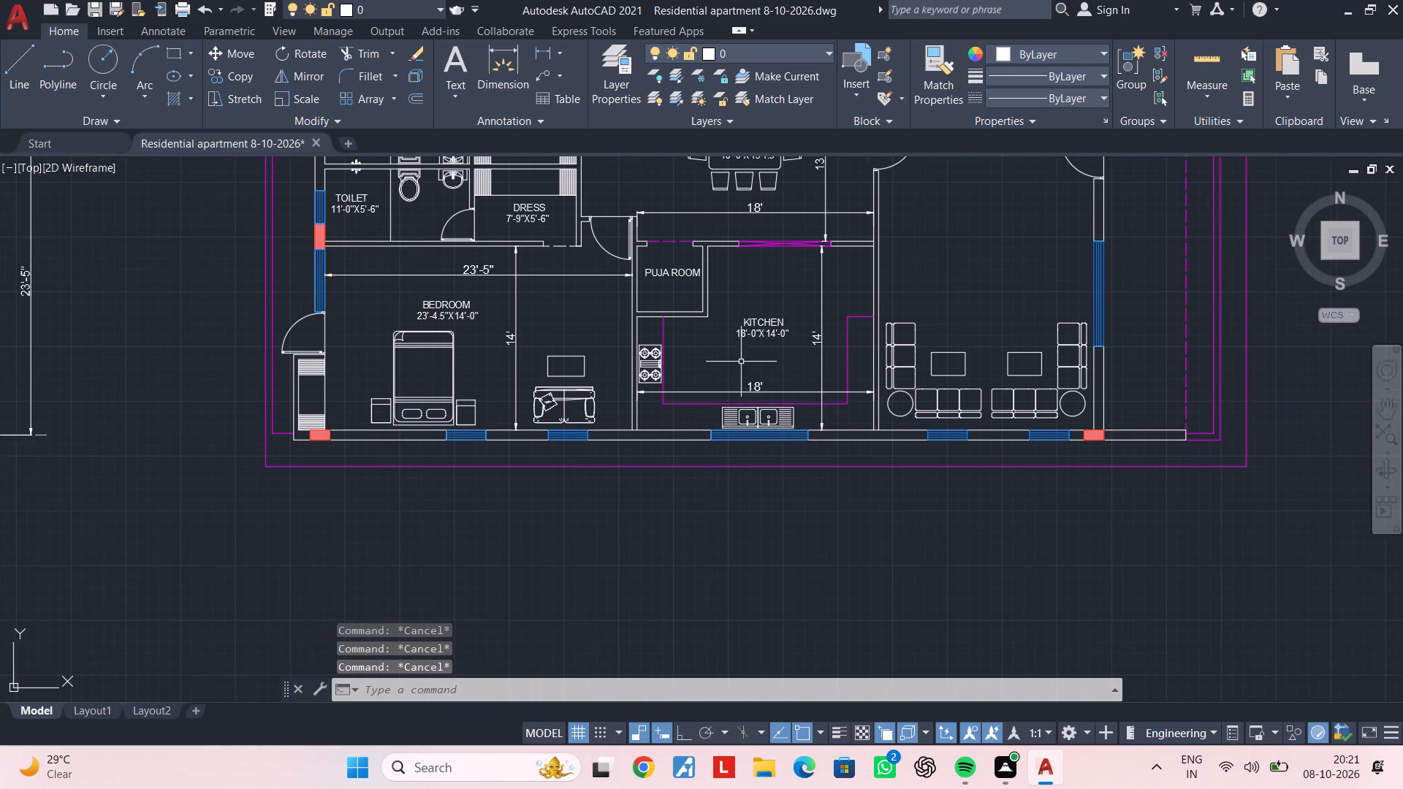
Copy the KITCHEN label with its size line into the open area above the sofas in the room beside the kitchen.
scroll(791, 370, "up", 1)
middle_click_drag(810, 369, 636, 369)
key("Escape")
scroll(799, 362, "down", 1)
middle_click_drag(798, 364, 693, 487)
middle_click_drag(791, 331, 734, 360)
key("Escape")
key("Escape")
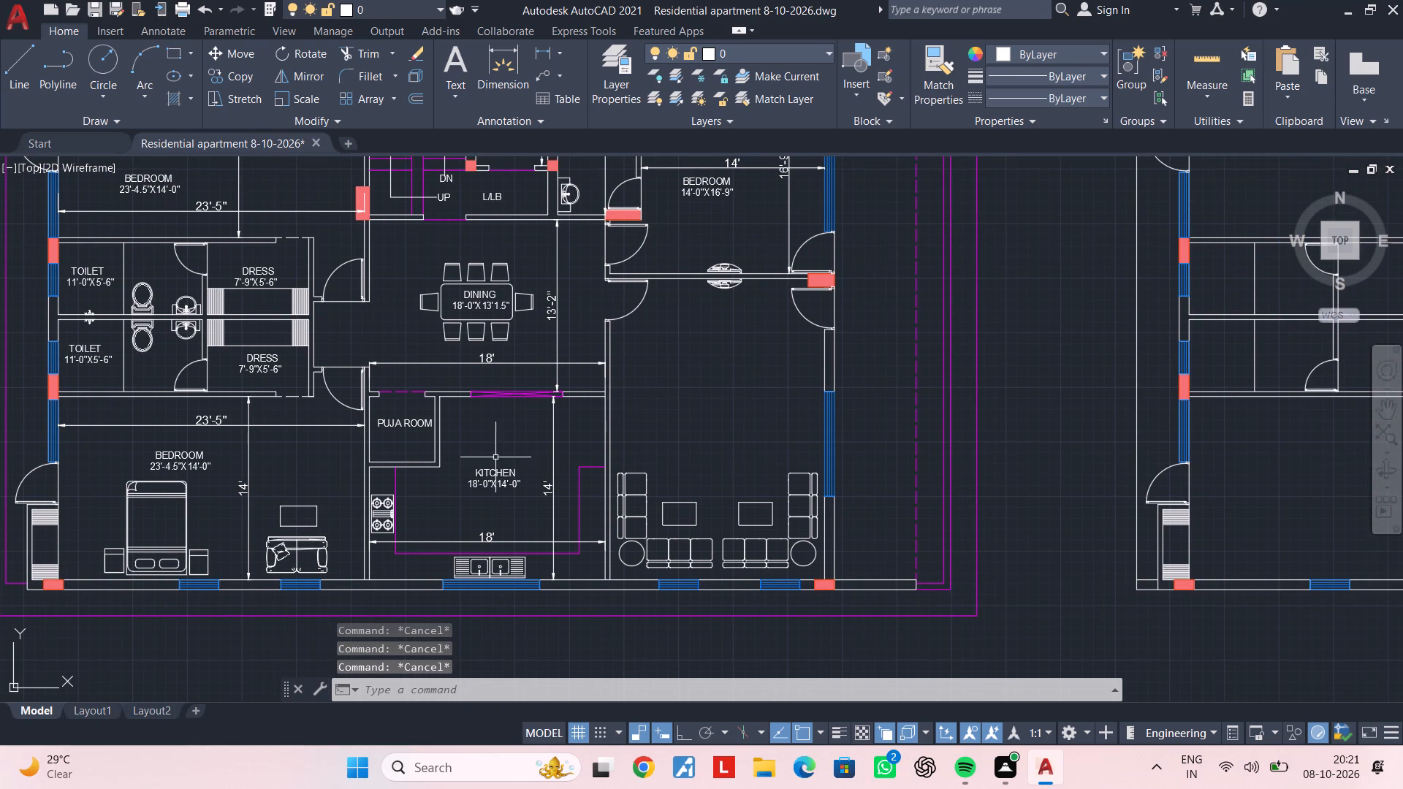
left_click(493, 476)
type("CO")
key("space")
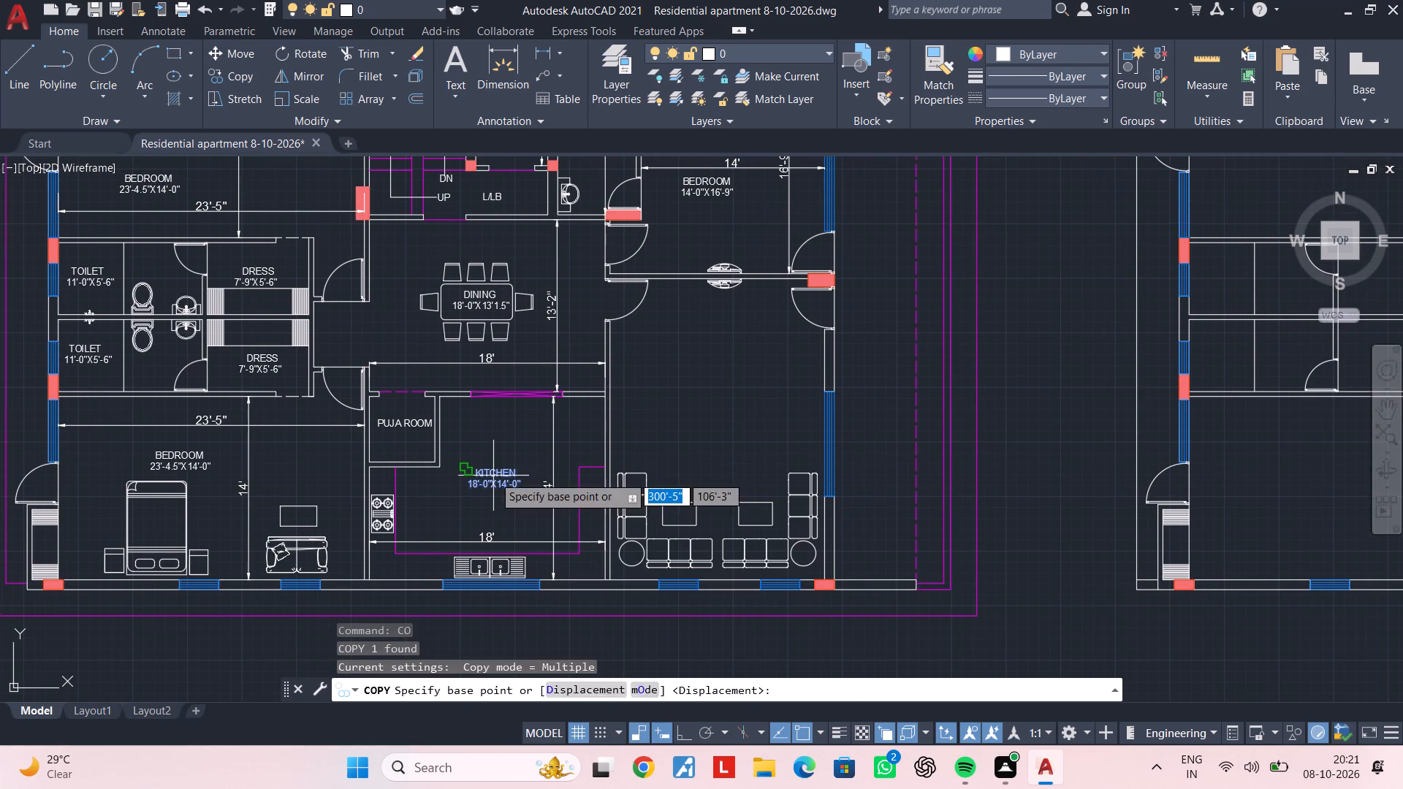
left_click(493, 476)
scroll(707, 460, "up", 1)
middle_click_drag(682, 459, 682, 436)
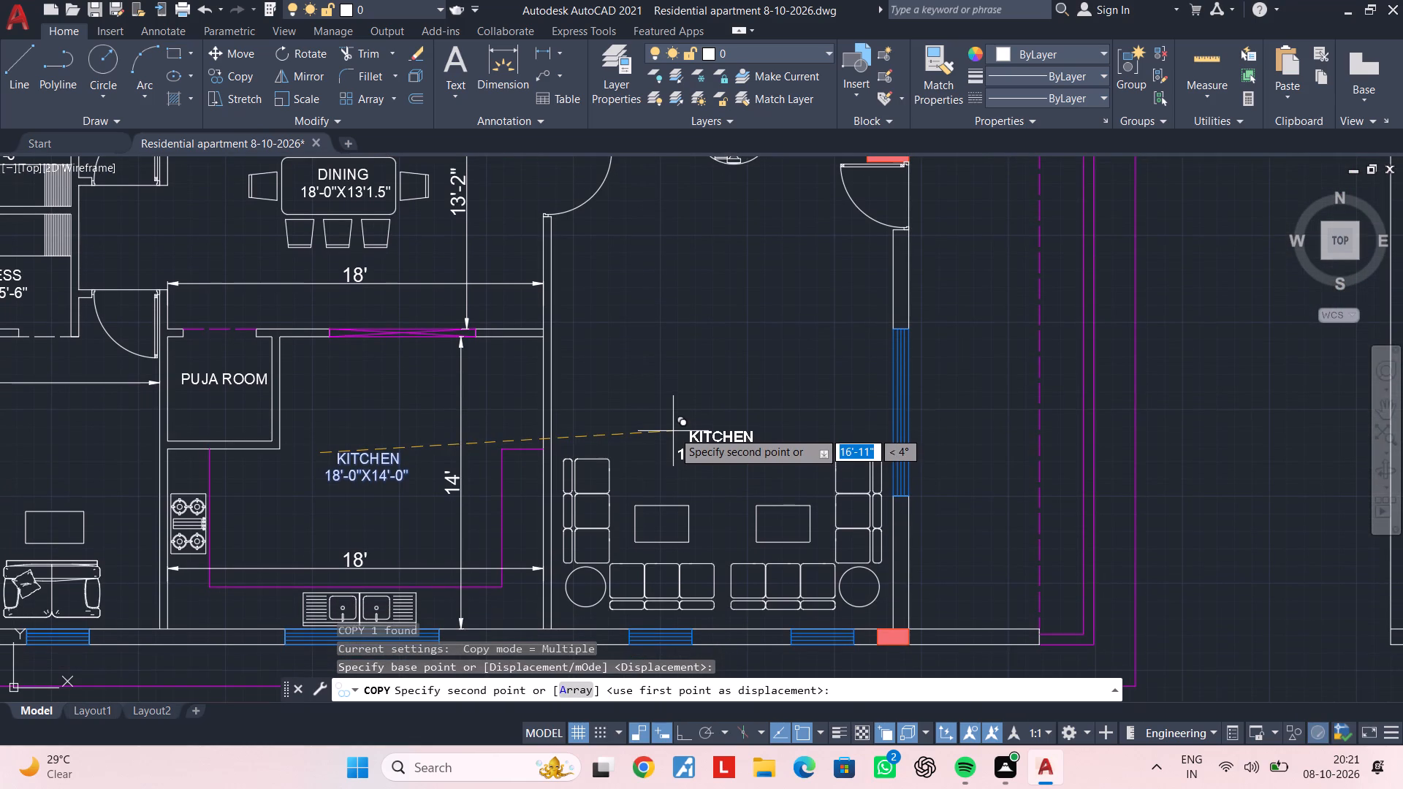
middle_click_drag(673, 383, 634, 512)
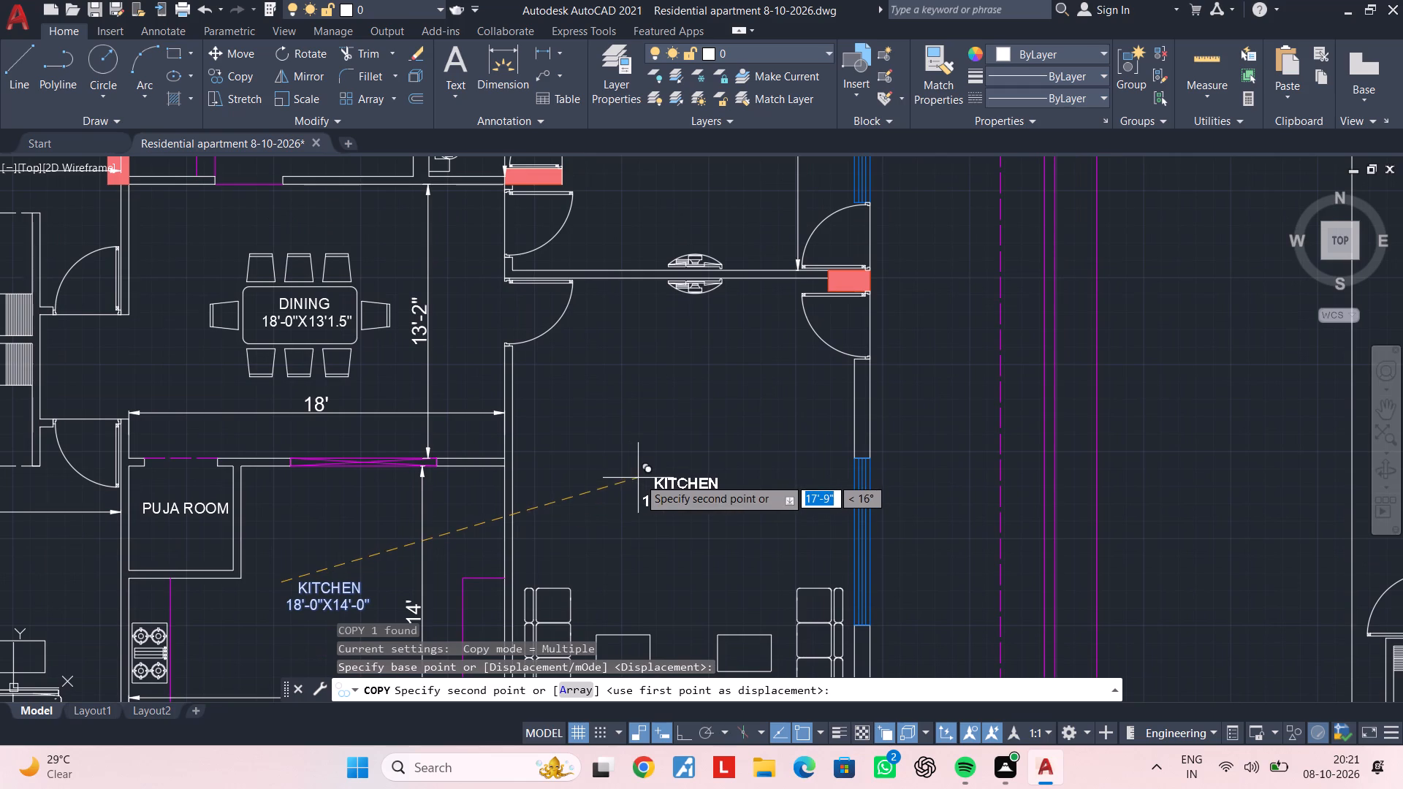
left_click(639, 478)
key("Escape")
key("Escape")
Replace the copied KITCHEN label's text with DRAWING ROOM and widen the text frame so it fits on one line.
double_click(683, 505)
scroll(696, 502, "up", 2)
left_click_drag(807, 512, 608, 457)
left_click_drag(608, 457, 598, 455)
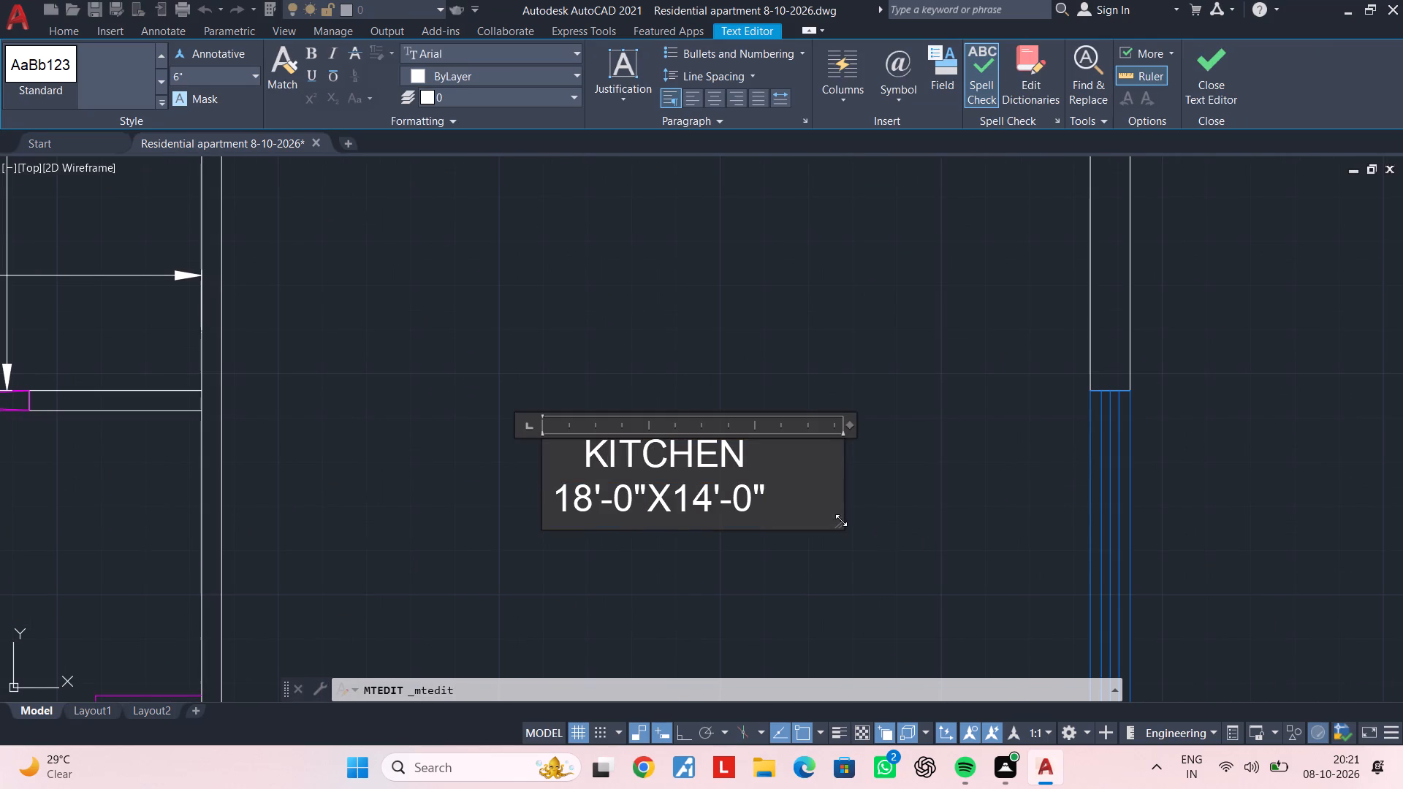
left_click(739, 489)
left_click_drag(790, 487, 582, 439)
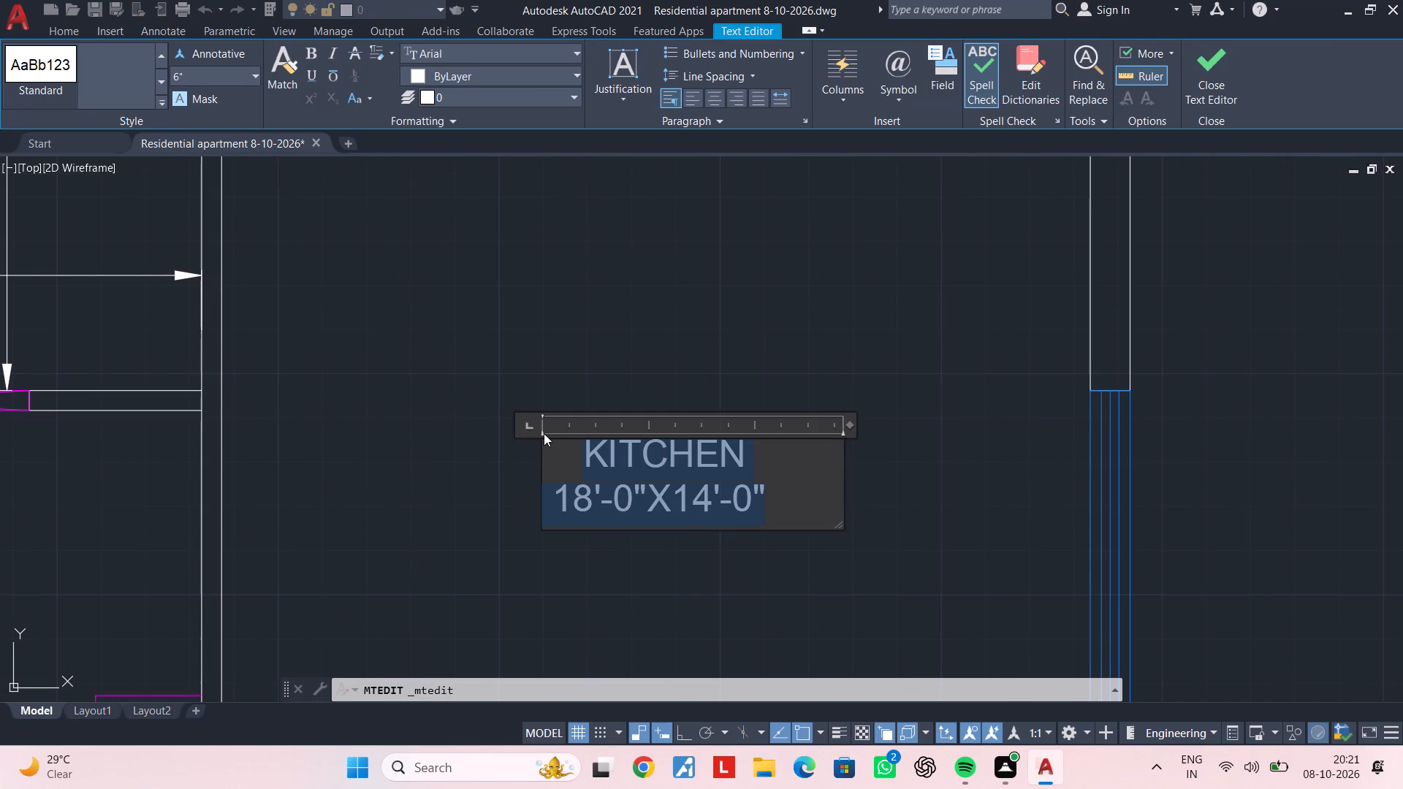
key("BackSpace")
type("DRAWING")
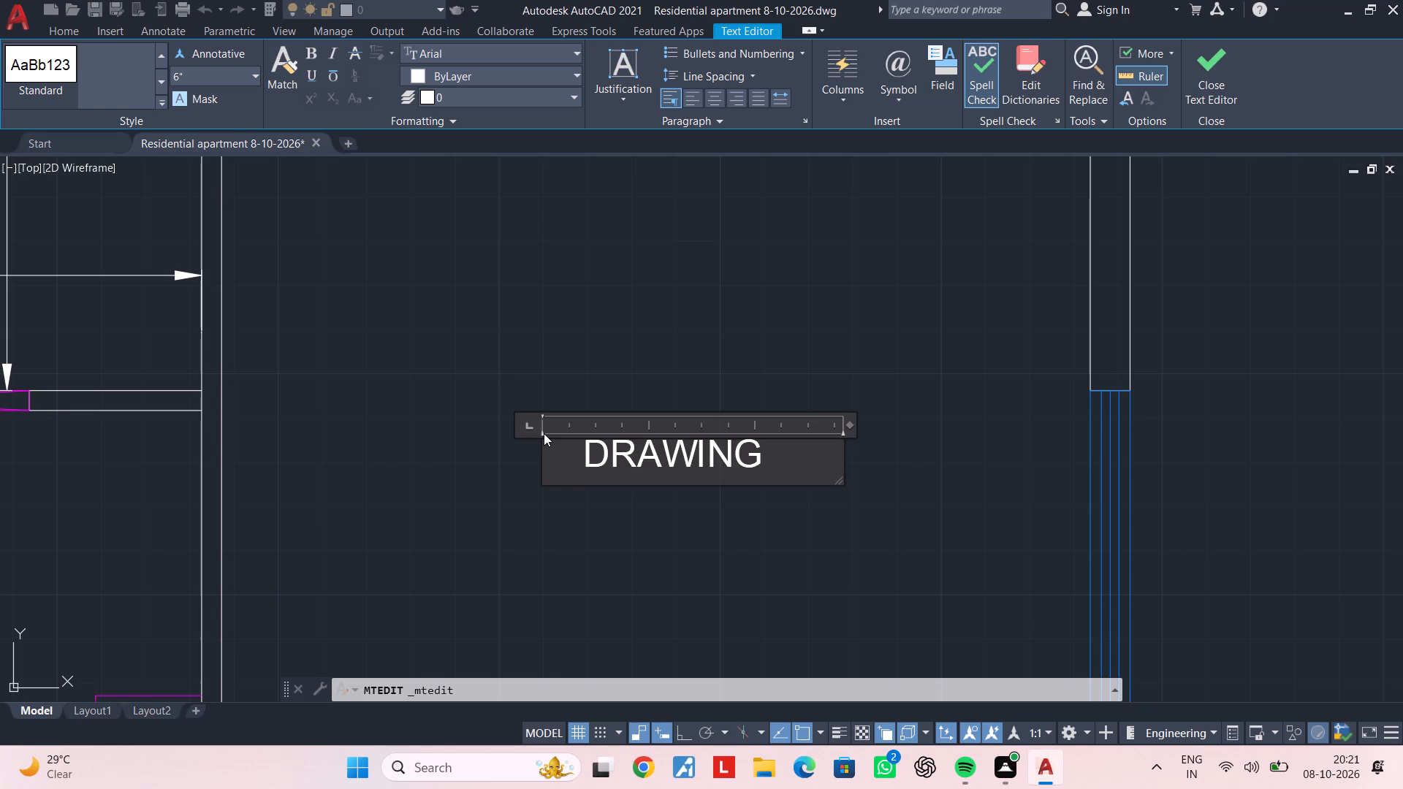
key("space")
type("R")
type("OO")
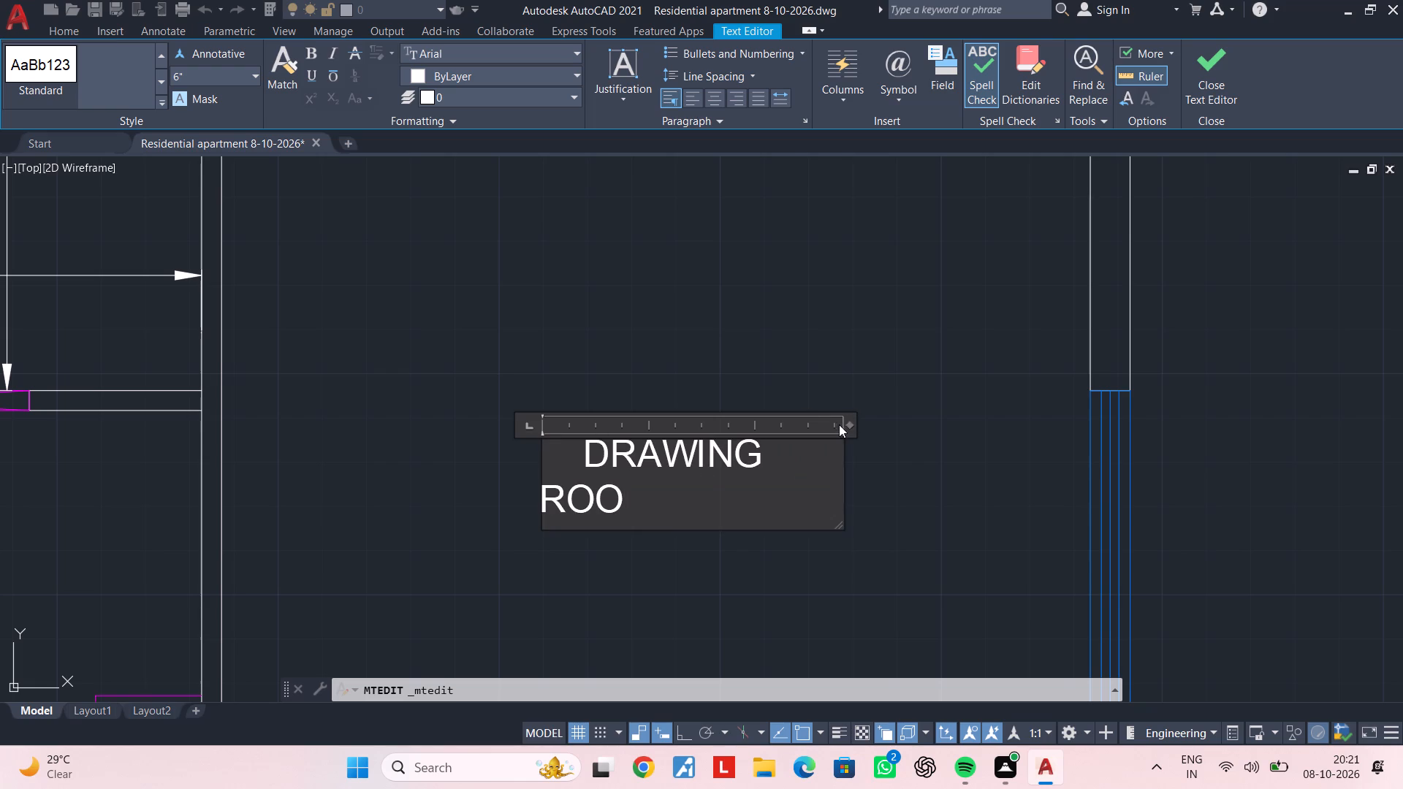
left_click_drag(853, 430, 914, 430)
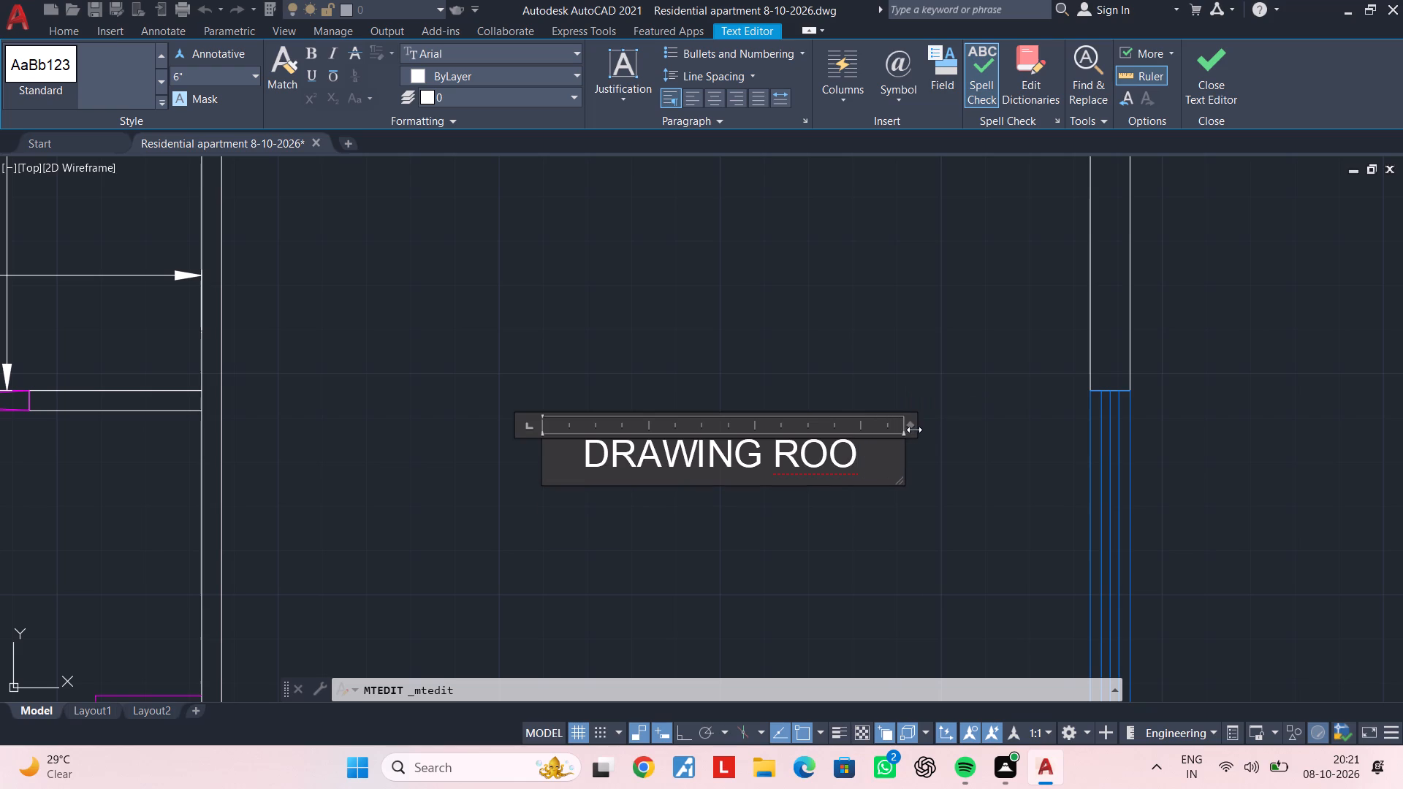
key("m")
Add the size line 16'4.5"X23'-0" beneath the DRAWING ROOM text and indent it with spaces to sit centred under the name.
key("Return")
key("space")
key("space")
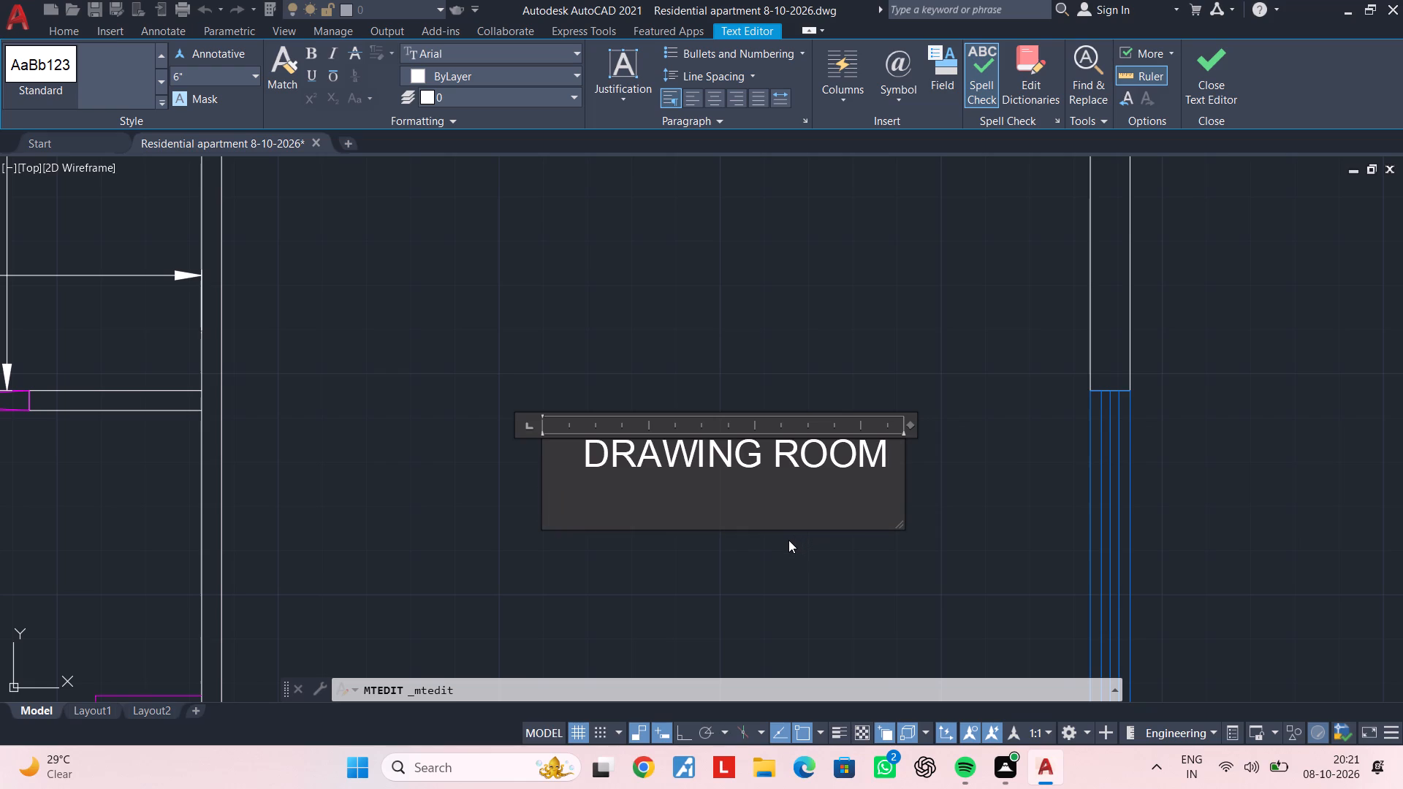
type("16'4.5\"")
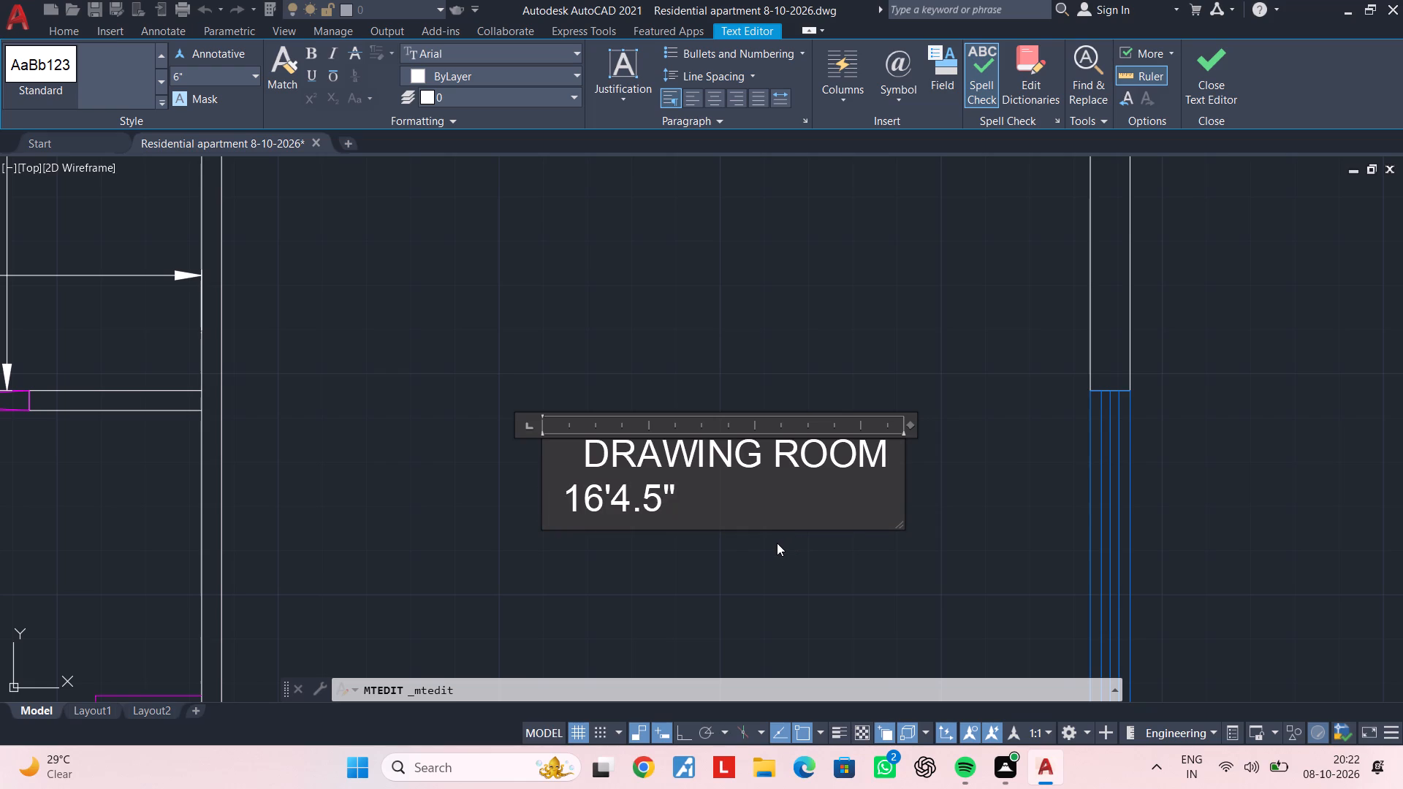
key("x")
type("23'")
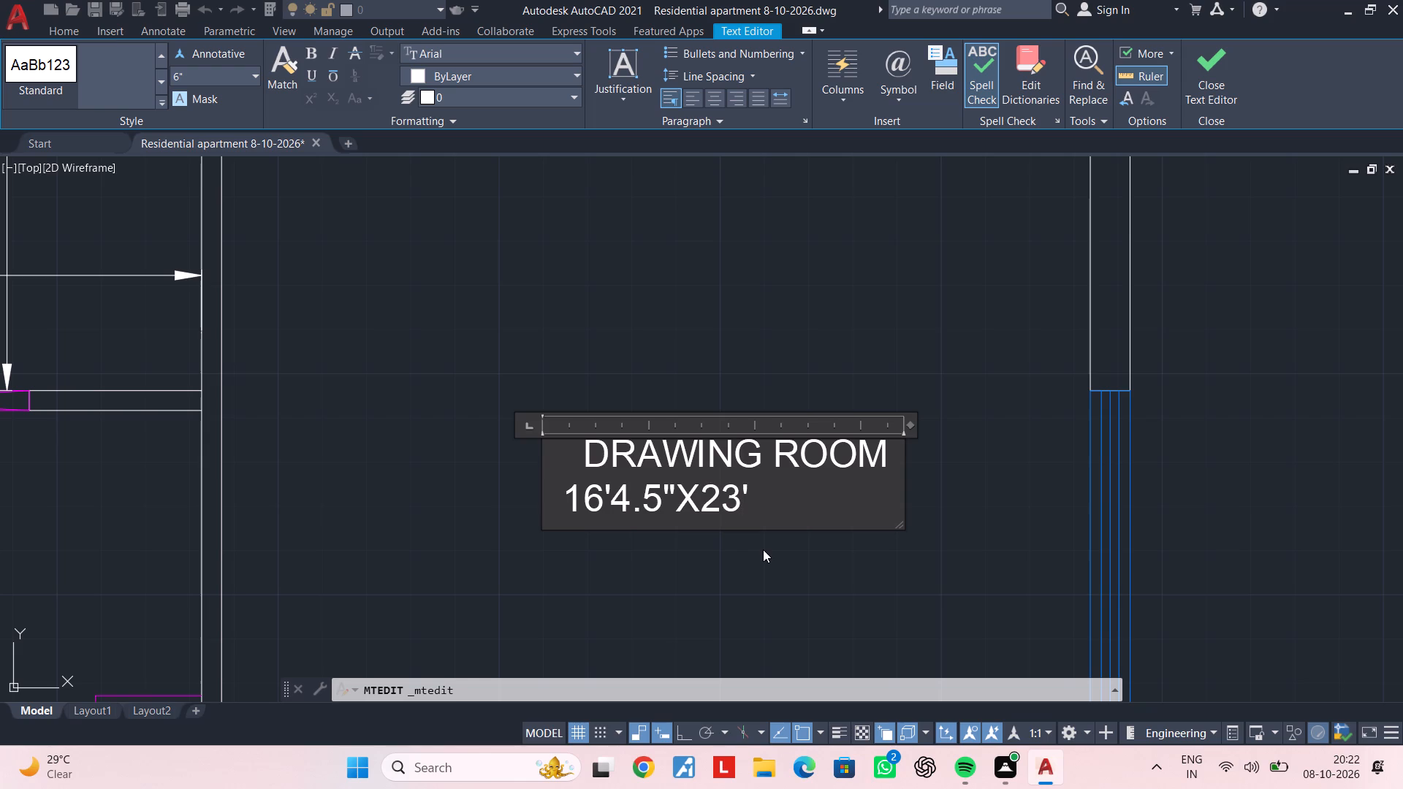
type("-0\"")
left_click(557, 504)
key("space")
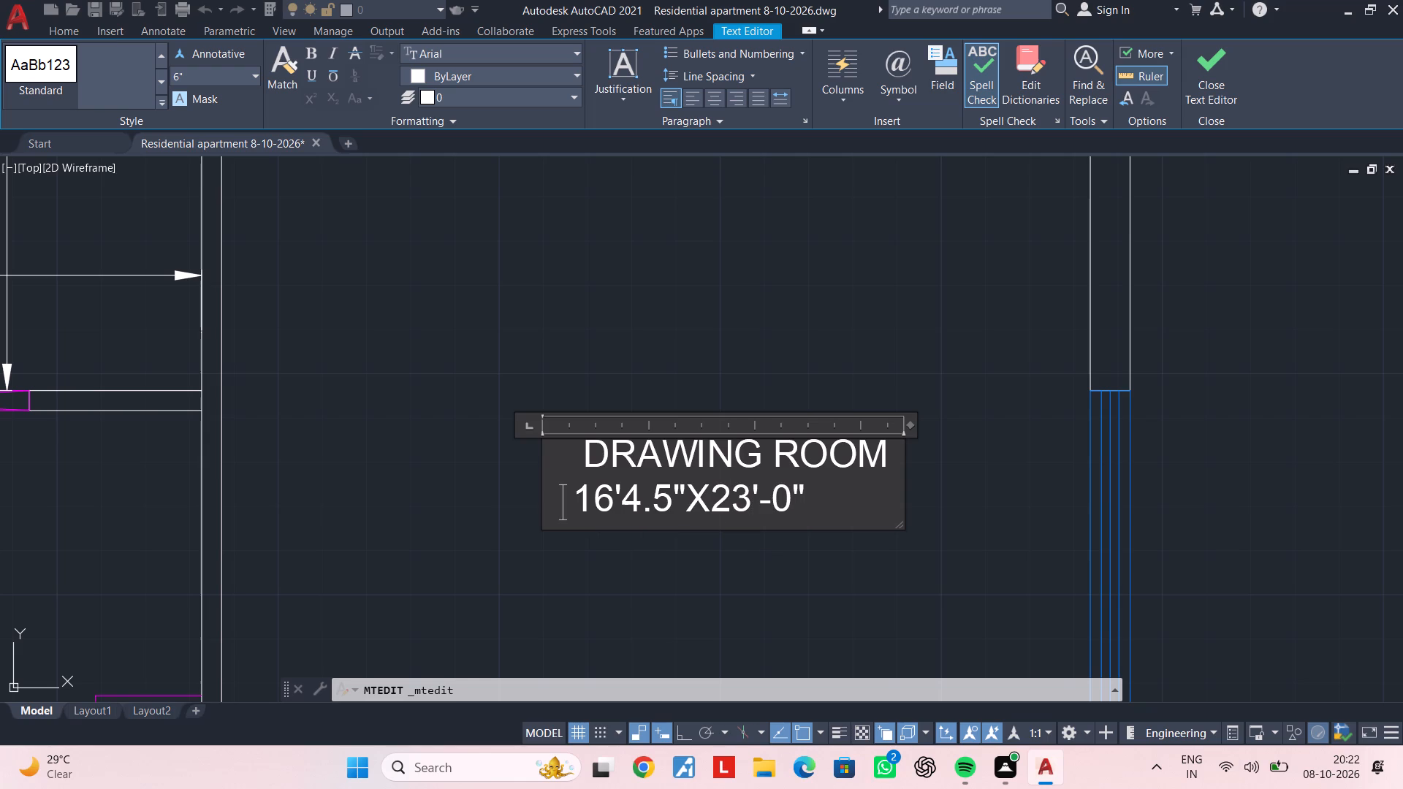
key("space")
key("space")
key("space")
key("space")
left_click(687, 611)
scroll(691, 609, "down", 1)
middle_click_drag(718, 603, 1010, 571)
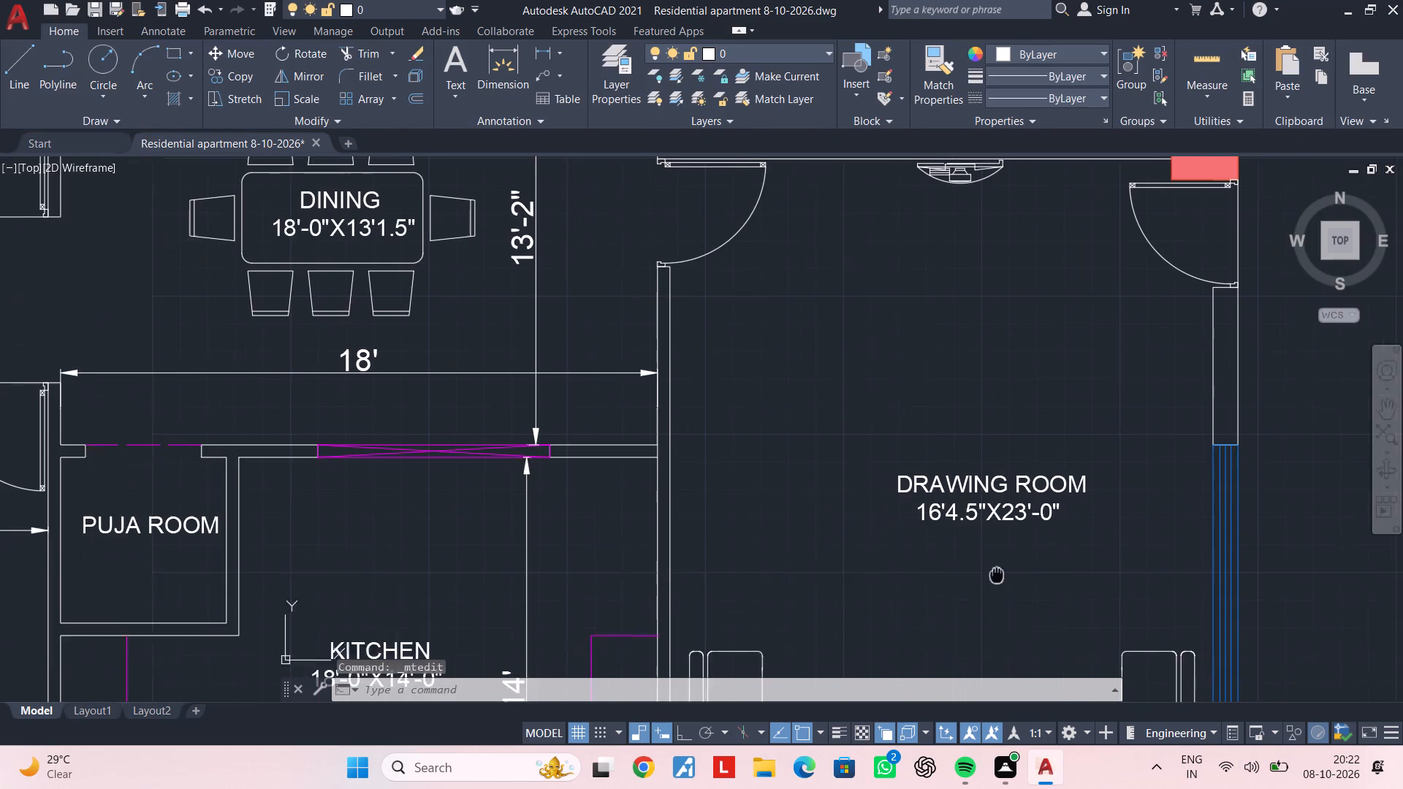
middle_click_drag(1010, 571, 1005, 573)
key("Escape")
Move the DRAWING ROOM label about 2'-0" horizontally towards the kitchen-side wall.
left_click(1045, 517)
left_click(995, 489)
type(",M")
key("Escape")
key("Escape")
left_click(995, 480)
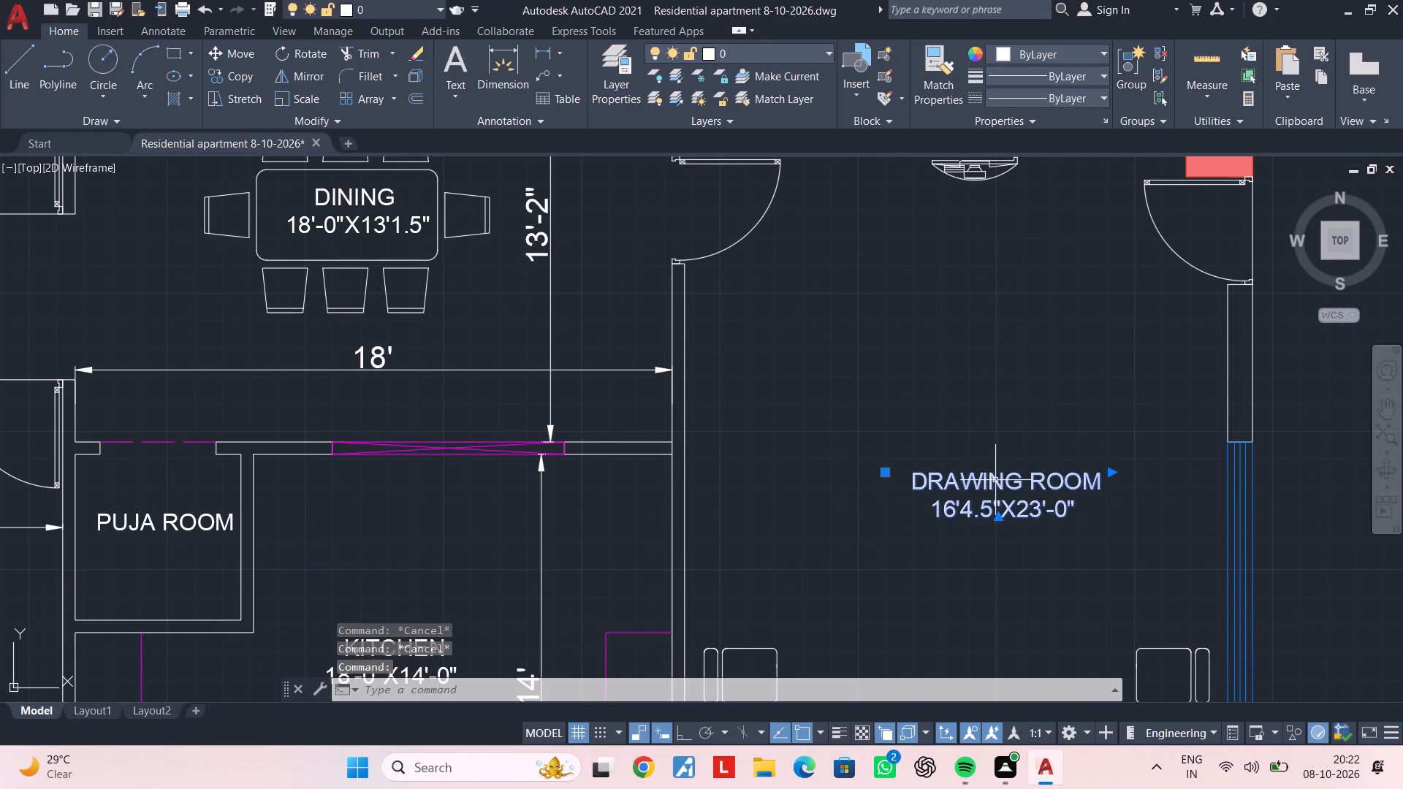
type("M")
key("space")
left_click(995, 480)
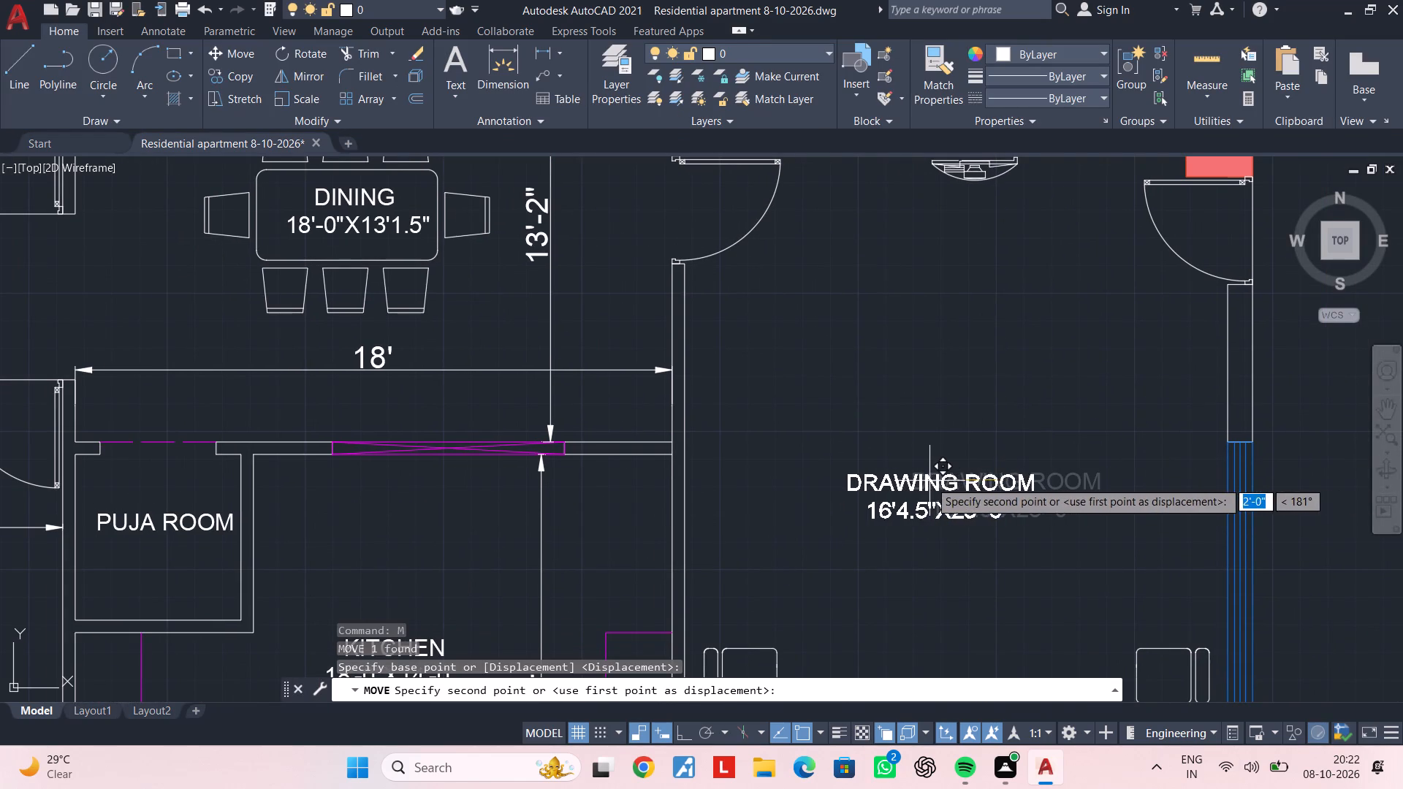
left_click(930, 481)
key("Escape")
scroll(947, 473, "down", 2)
middle_click_drag(959, 449, 883, 518)
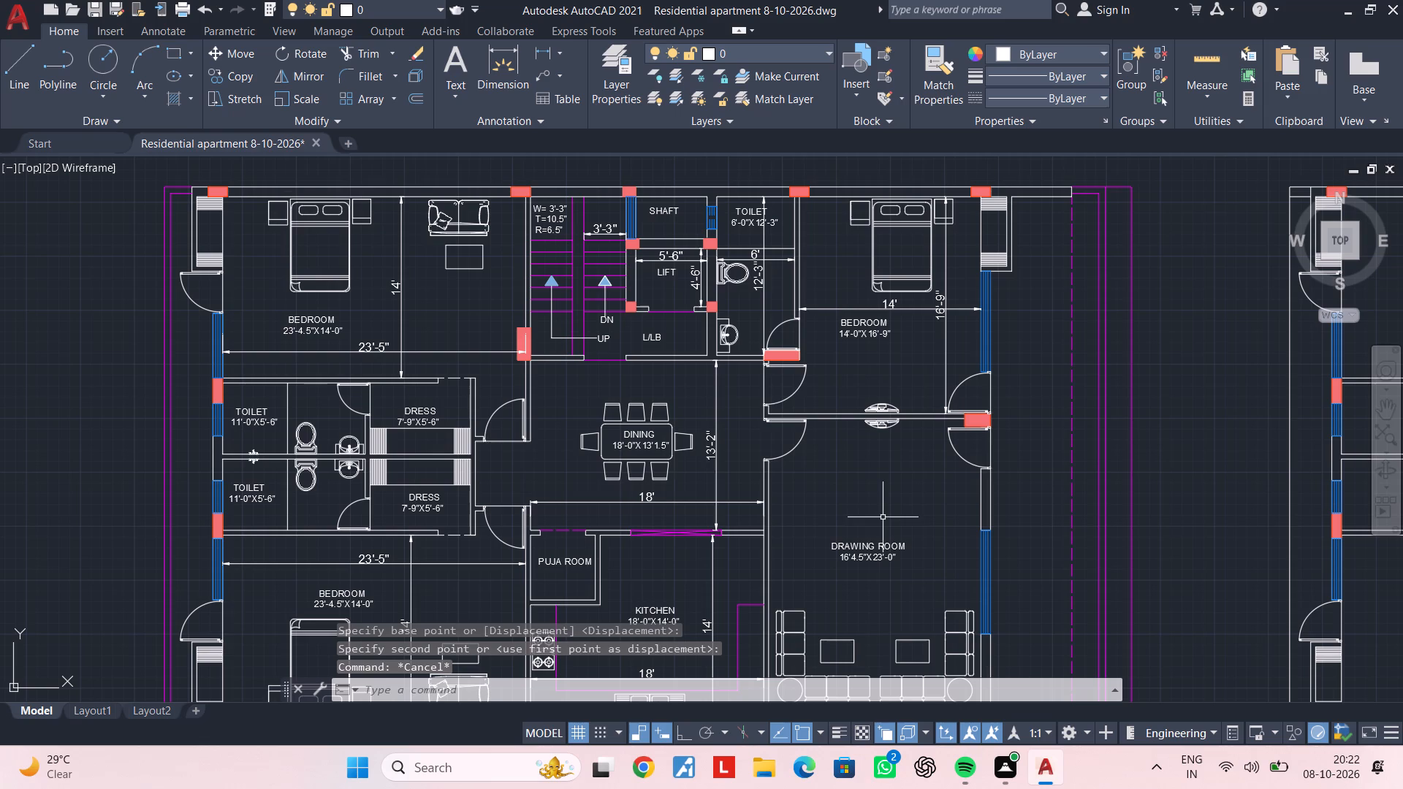
key("Escape")
key("Escape")
key("Escape")
key("Escape")
key("Escape")
key("Escape")
key("Escape")
middle_click_drag(959, 493, 882, 540)
key("Escape")
key("Escape")
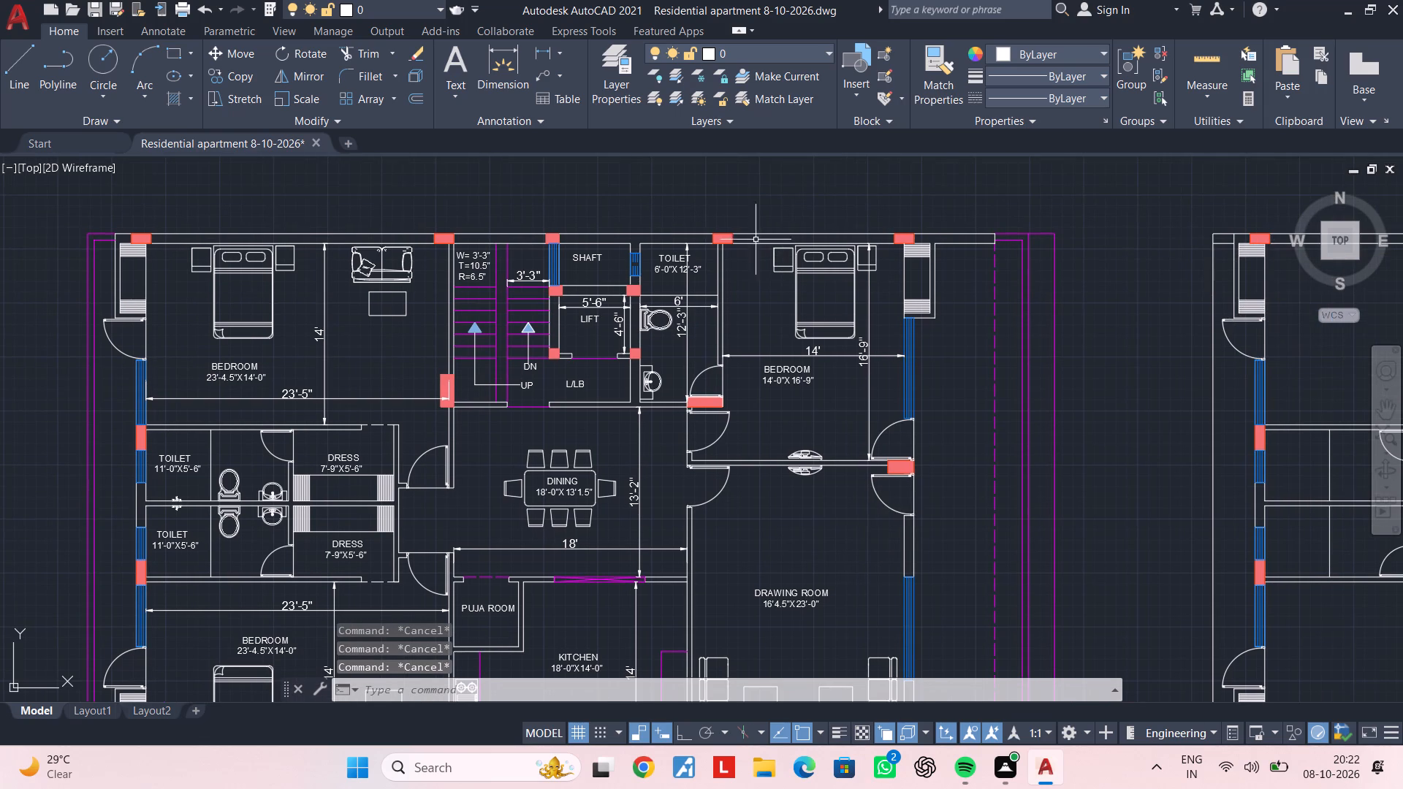
Add a vertical linear dimension across the drawing room's full depth, from the wall shared with the bedroom to the exterior wall.
left_click(539, 50)
scroll(826, 474, "up", 1)
left_click(859, 465)
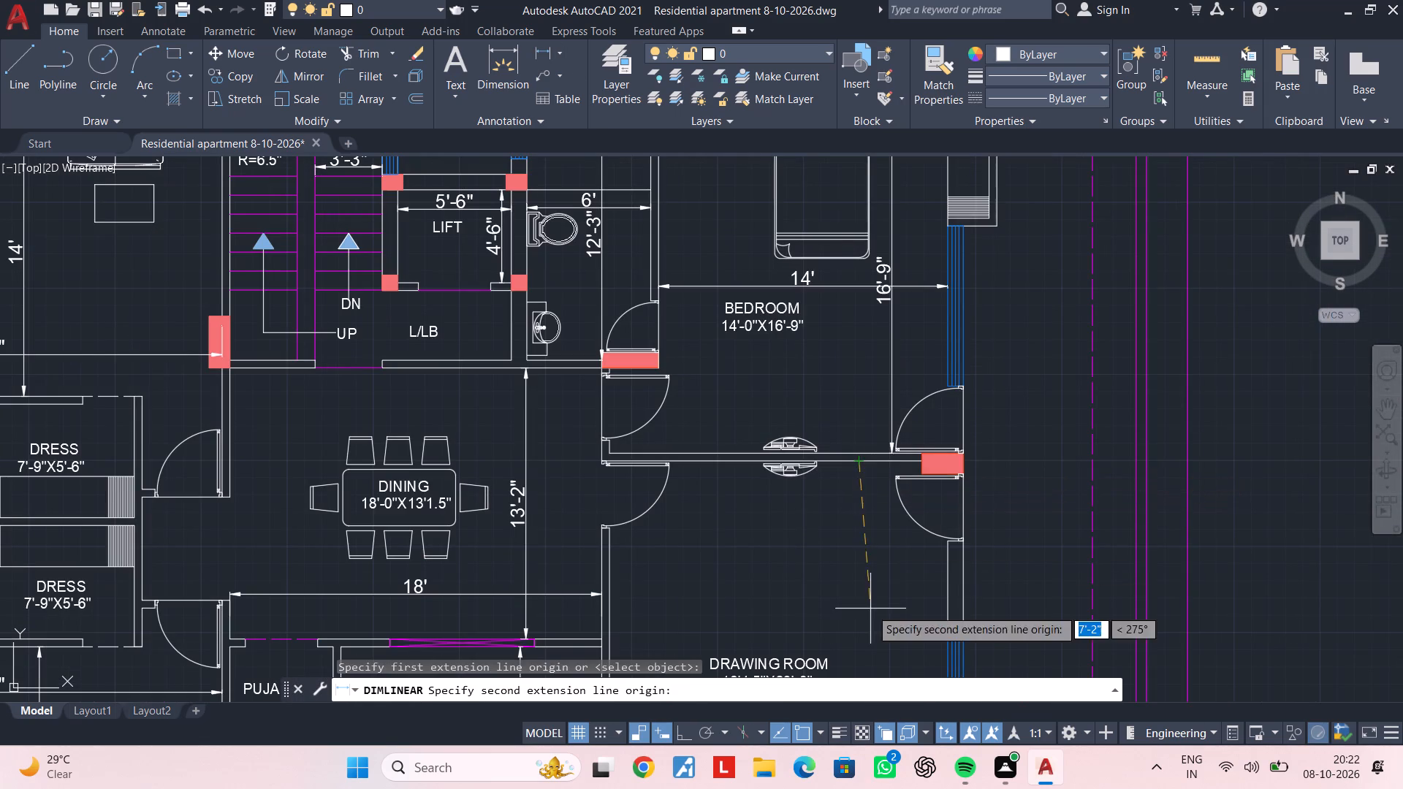
middle_click_drag(870, 609, 856, 373)
scroll(832, 444, "down", 1)
middle_click_drag(842, 421, 847, 395)
scroll(845, 584, "up", 2)
left_click(841, 565)
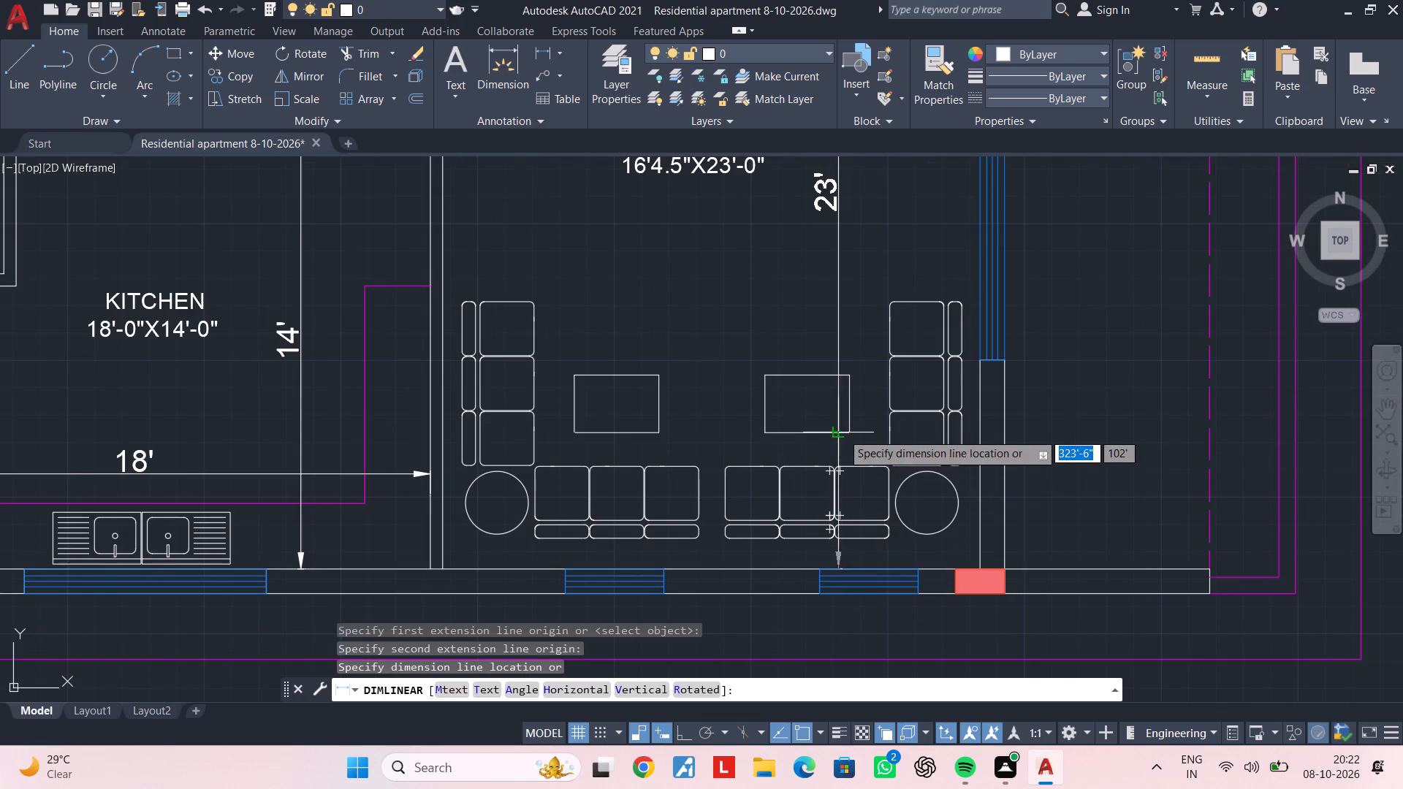
scroll(842, 432, "down", 1)
left_click(855, 413)
middle_click_drag(851, 339, 840, 420)
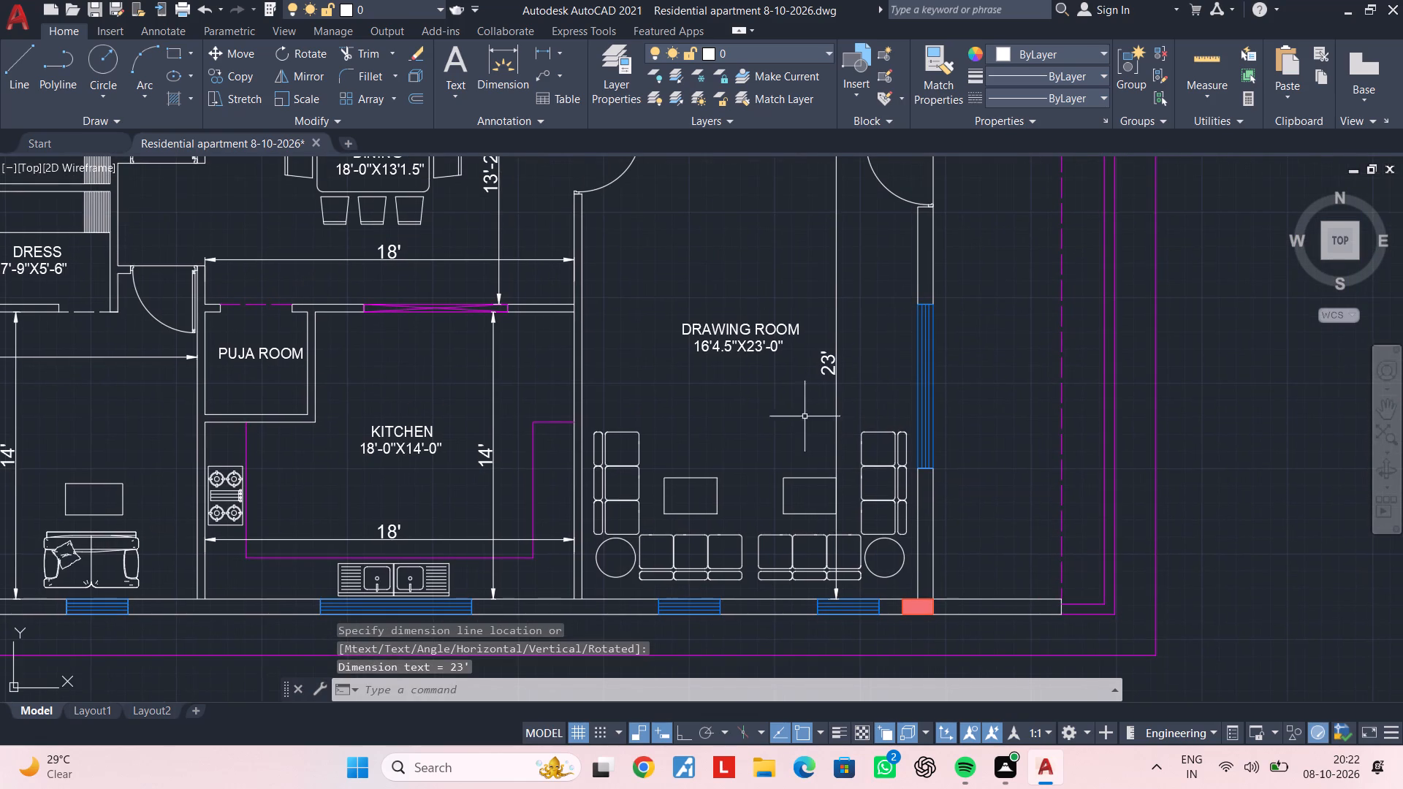
Add a horizontal linear dimension across the drawing room's width between its side walls, placed between the room label and the sofas.
key("space")
scroll(583, 394, "up", 1)
left_click(582, 403)
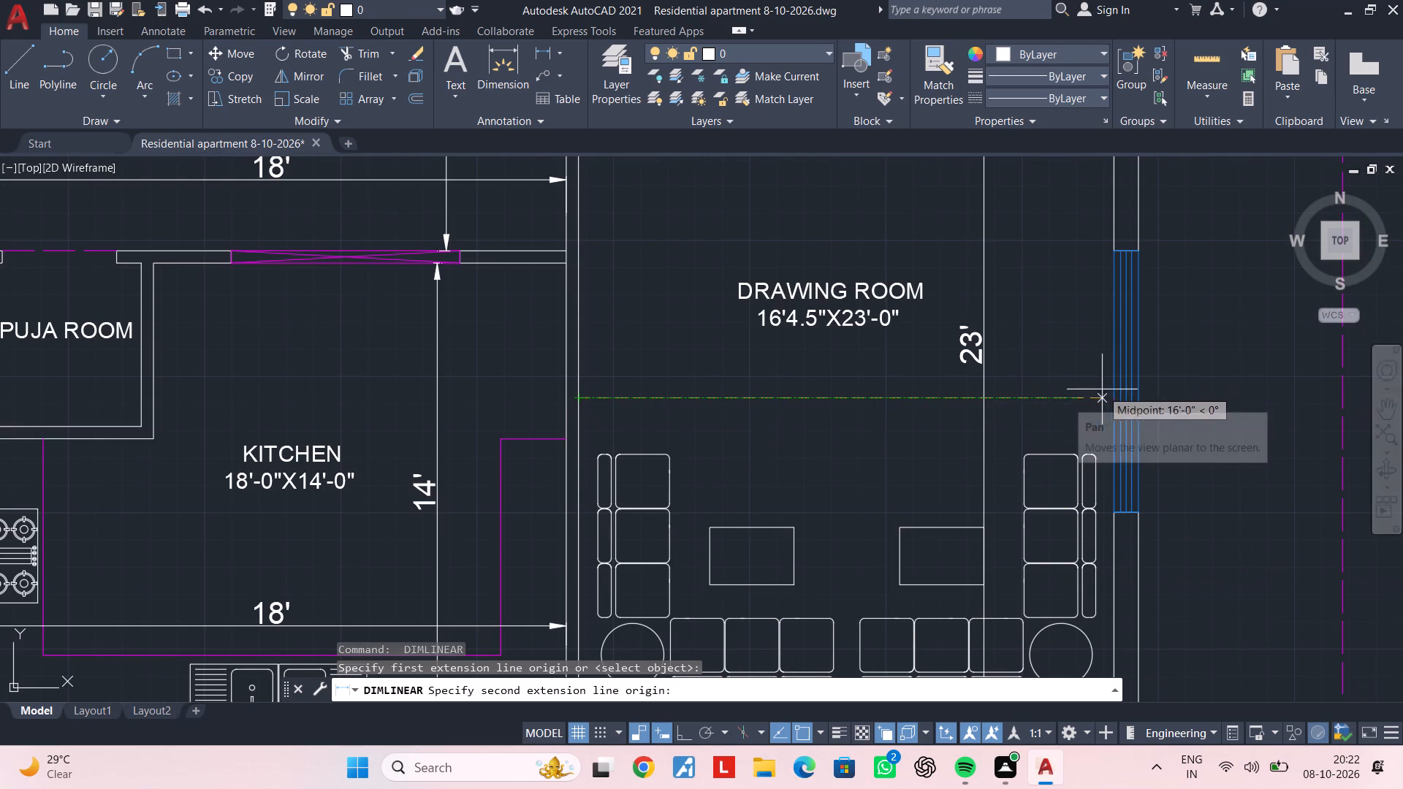
left_click(1113, 397)
left_click(1082, 405)
scroll(1074, 408, "down", 1)
key("Escape")
middle_click_drag(1074, 408, 832, 433)
key("Escape")
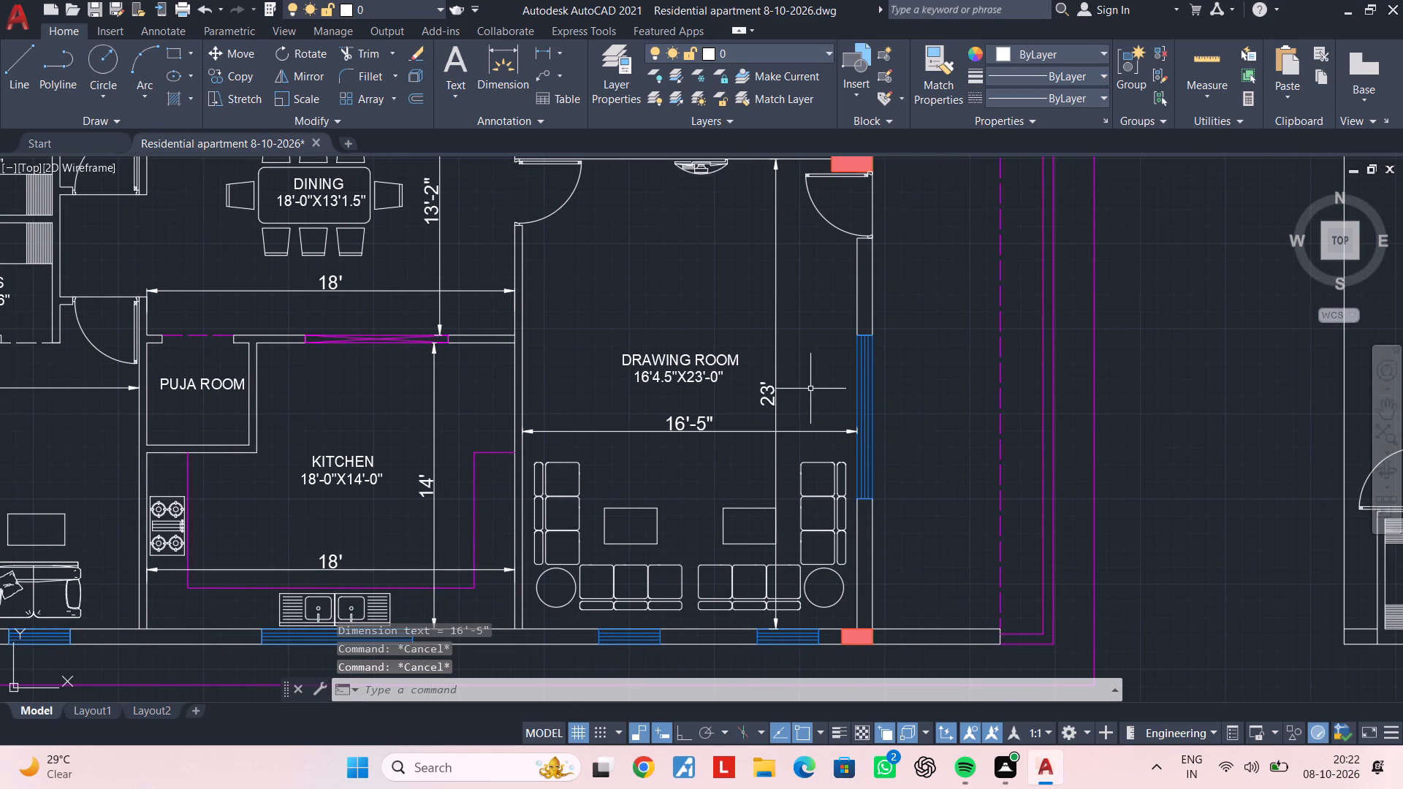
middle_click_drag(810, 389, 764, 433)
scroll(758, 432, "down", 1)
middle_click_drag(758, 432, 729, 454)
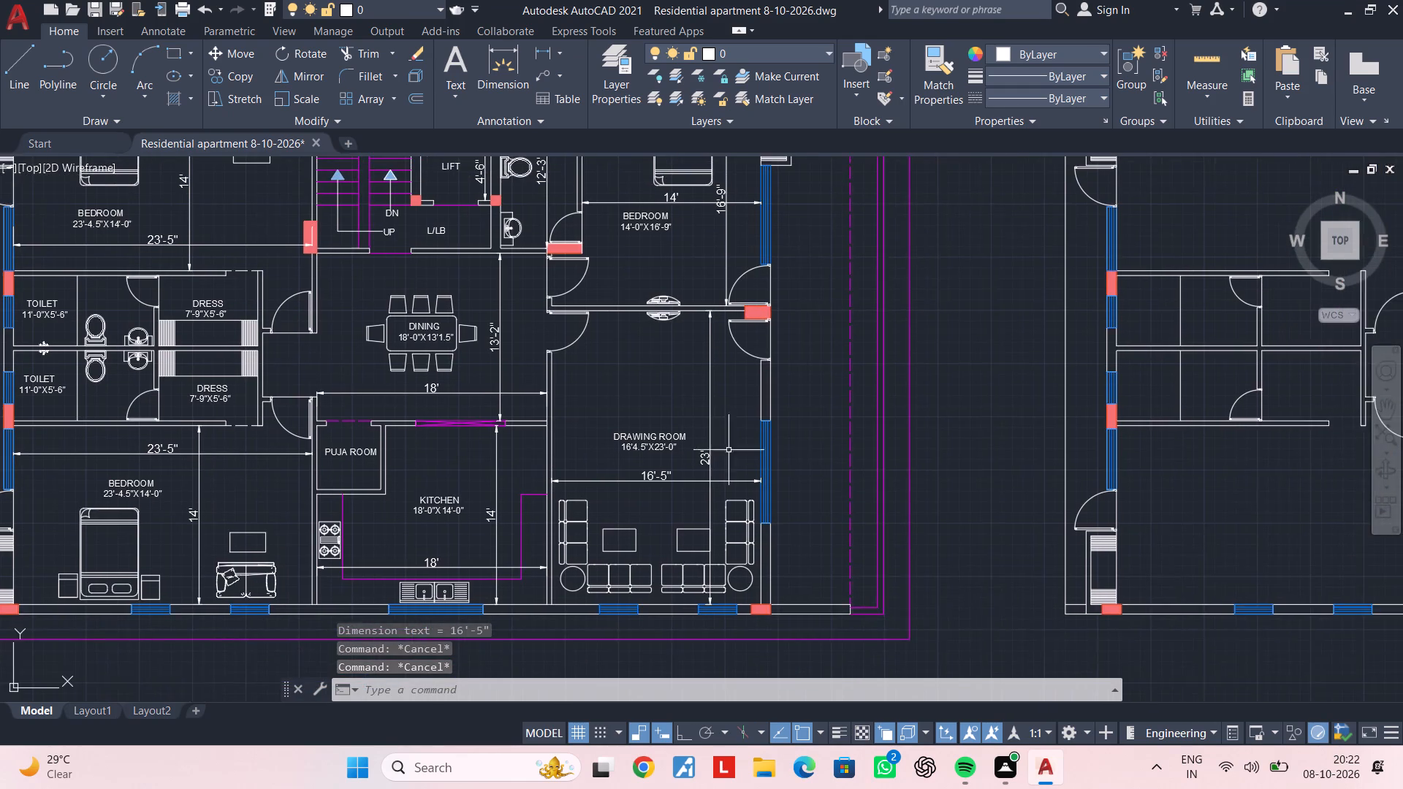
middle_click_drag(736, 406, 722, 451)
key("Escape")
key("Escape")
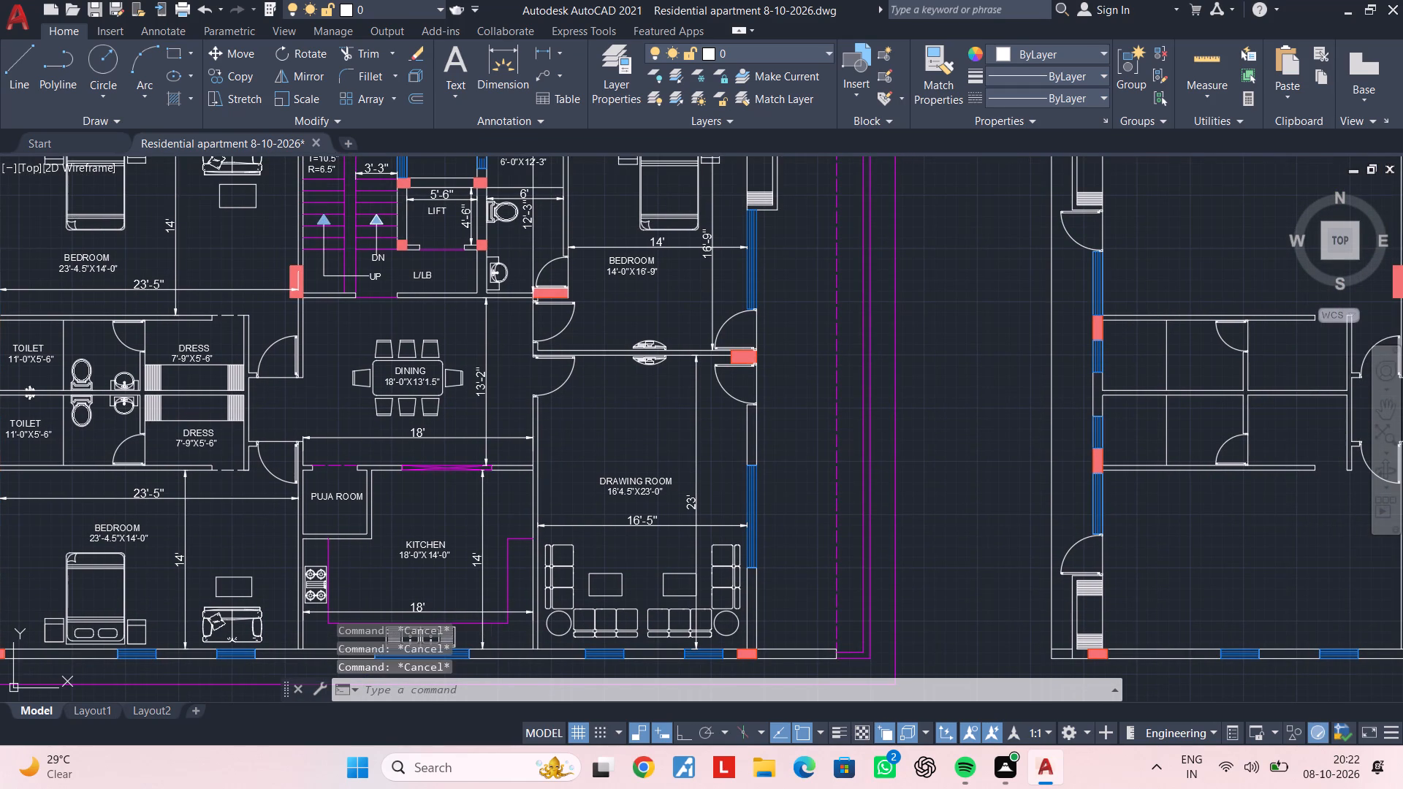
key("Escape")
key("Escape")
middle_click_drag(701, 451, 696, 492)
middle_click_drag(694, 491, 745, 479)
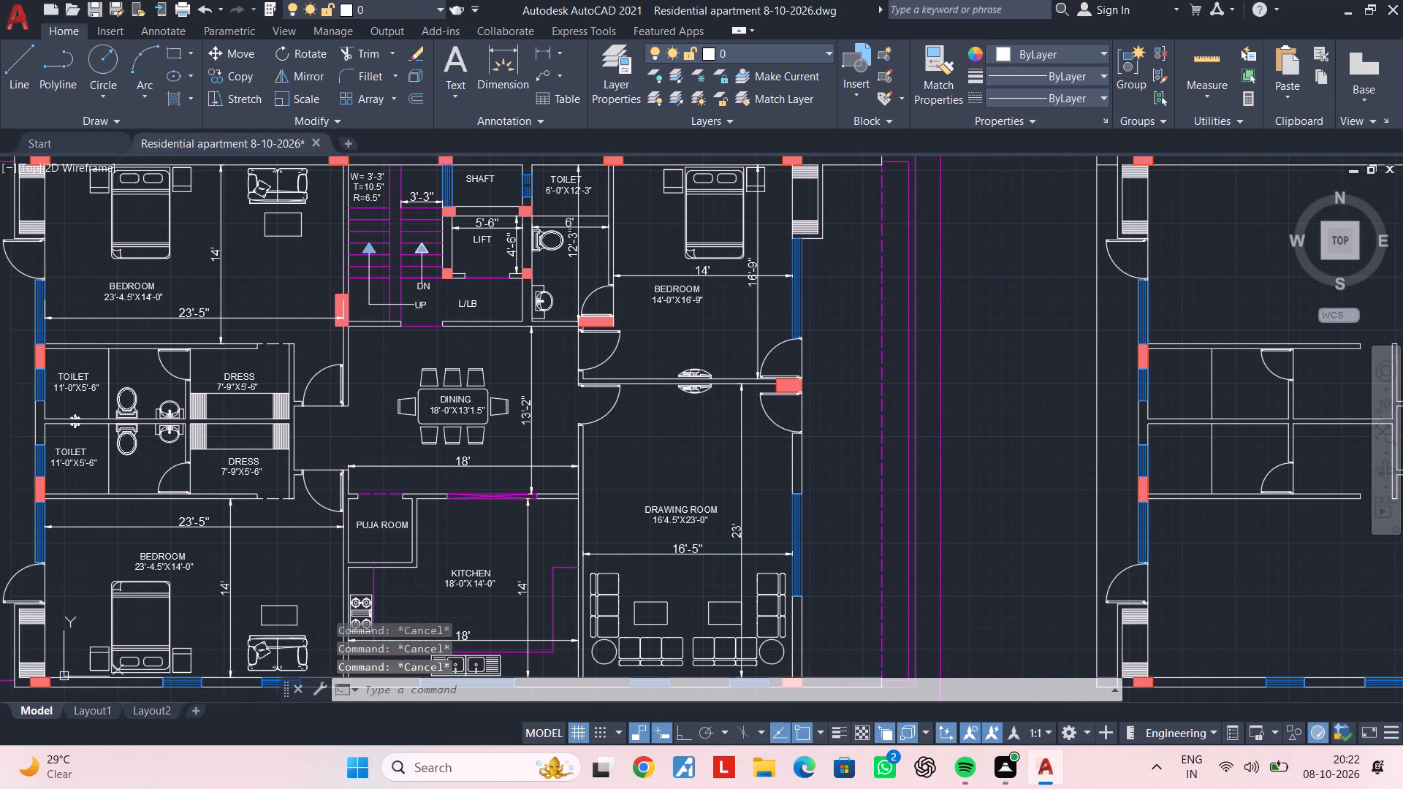
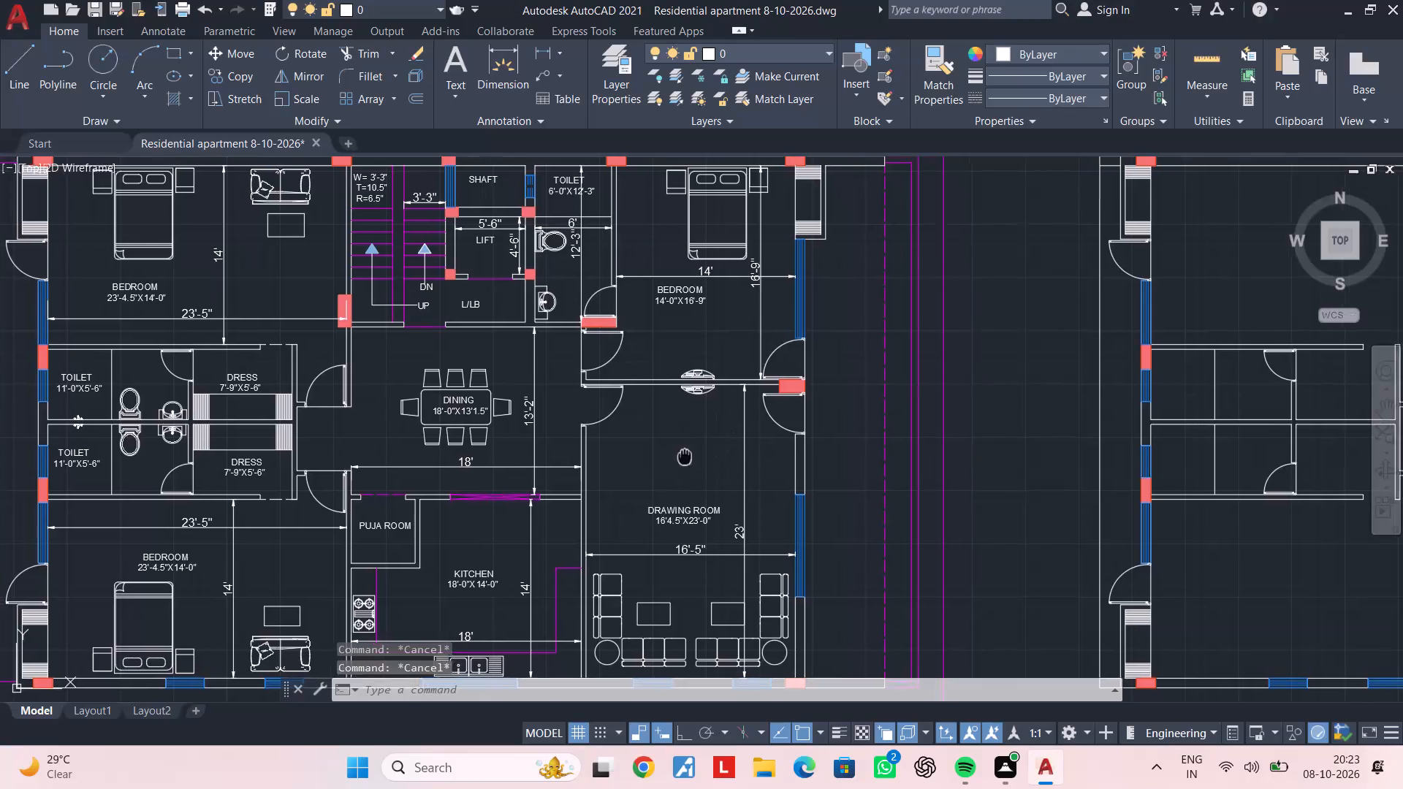
Save the apartment drawing.
middle_click_drag(686, 457, 819, 496)
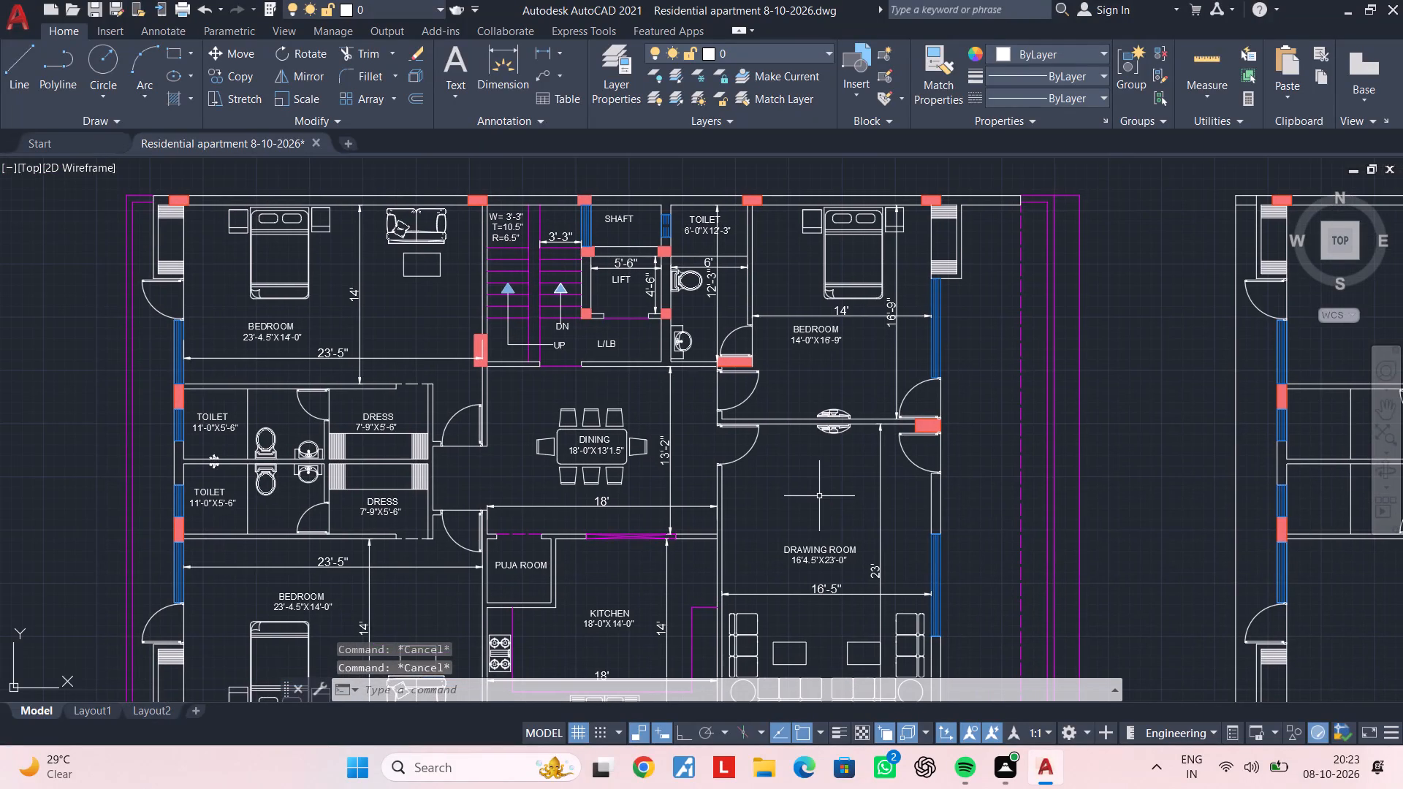
key("ctrl+s")
key("ctrl+s")
Copy the SHAFT label from the furnished floor plan into the empty space between it and the parking plan.
middle_click_drag(723, 469, 935, 622)
scroll(634, 500, "down", 1)
middle_click_drag(634, 500, 753, 467)
key("Escape")
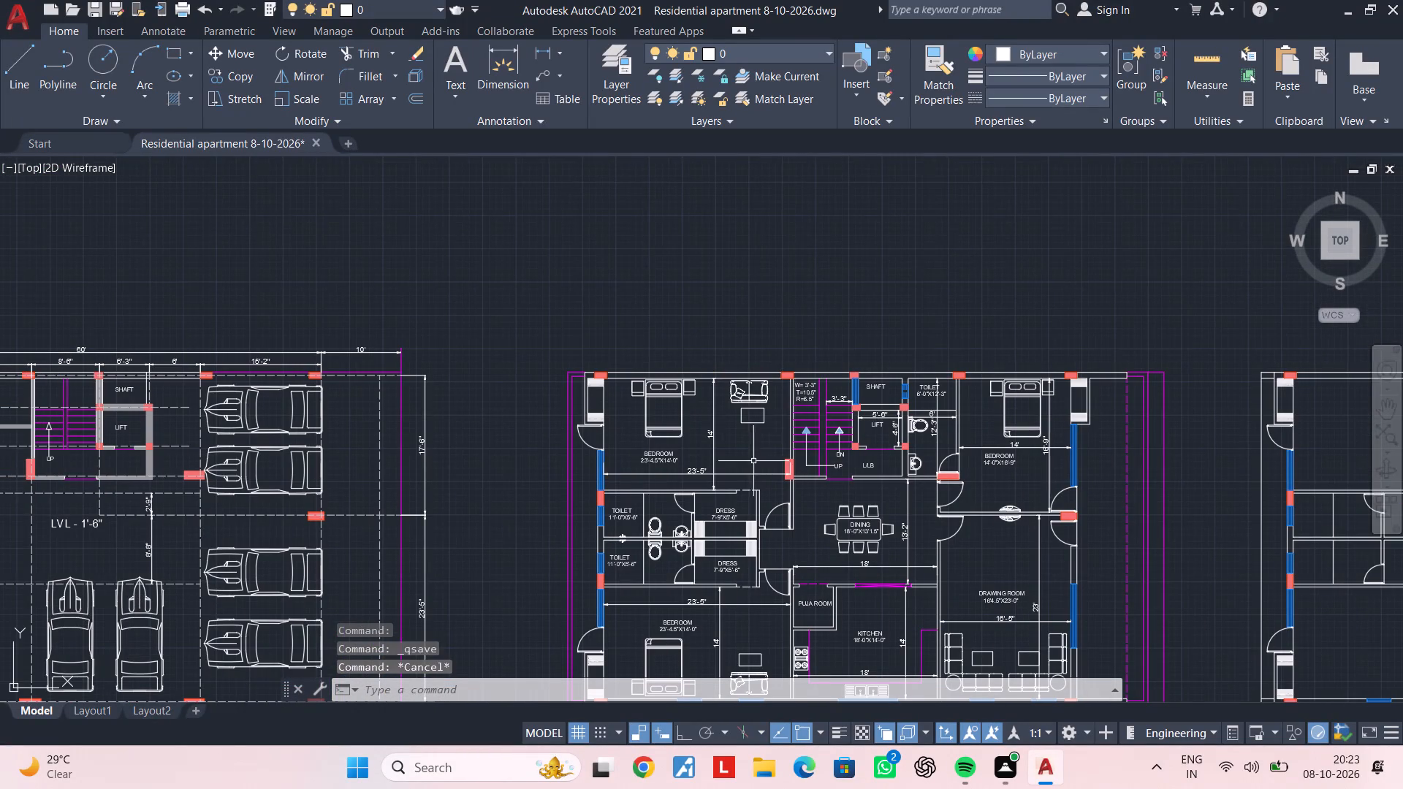
key("Escape")
middle_click_drag(806, 446, 829, 374)
scroll(756, 438, "up", 2)
middle_click_drag(753, 411, 727, 538)
middle_click_drag(789, 448, 748, 525)
left_click(1058, 334)
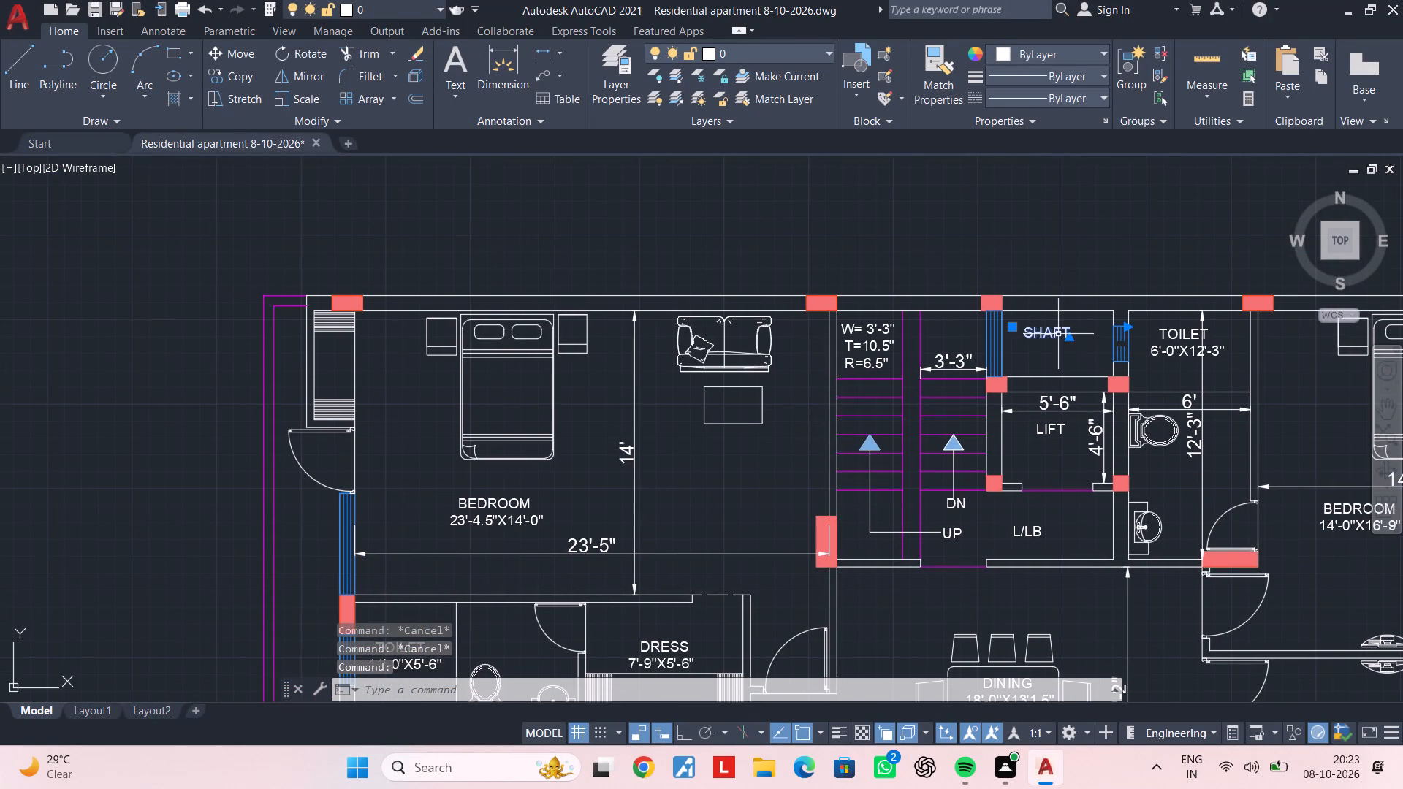
type("CO")
key("space")
left_click(1043, 327)
middle_click_drag(574, 392, 626, 392)
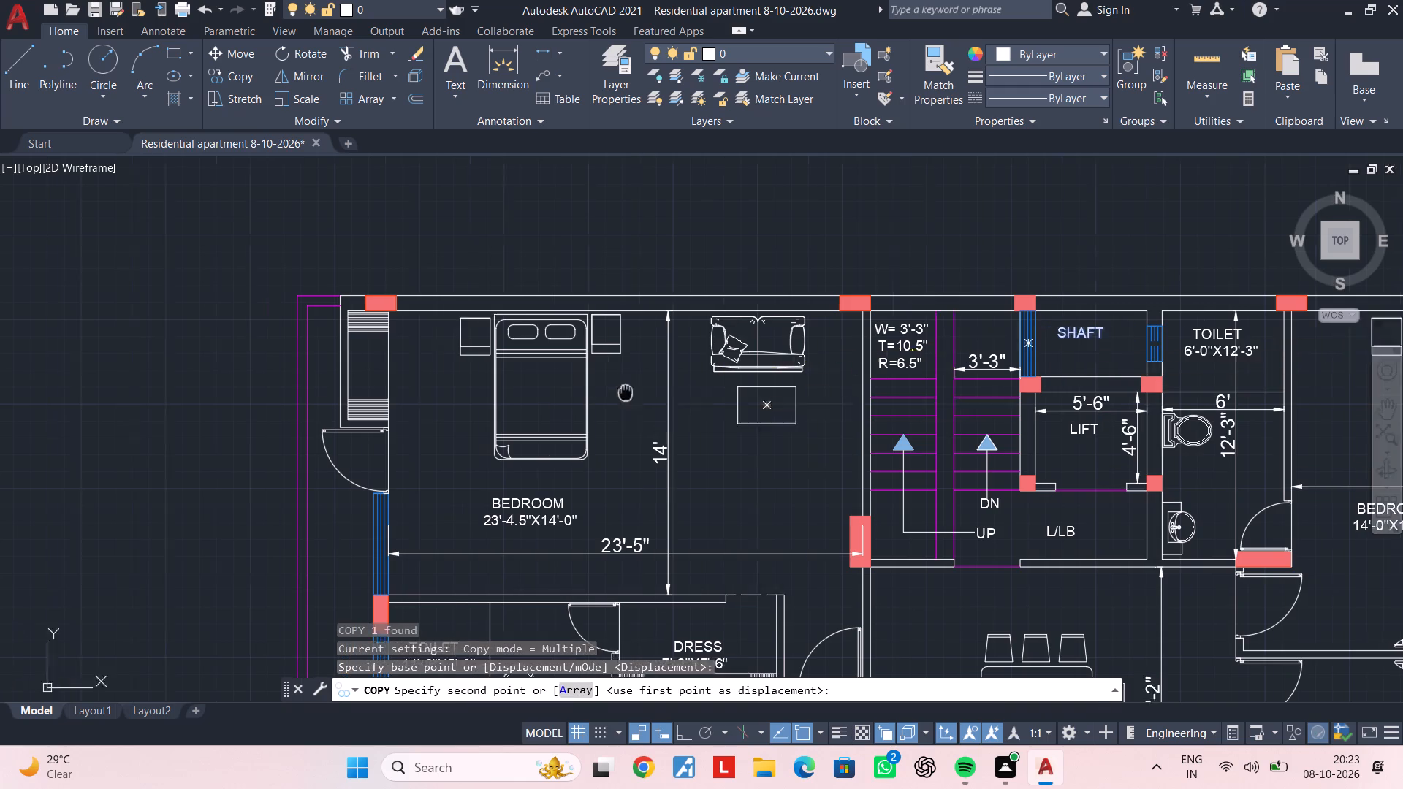
middle_click_drag(626, 392, 930, 397)
middle_click_drag(405, 376, 546, 374)
scroll(546, 374, "up", 1)
left_click(572, 374)
key("Escape")
Rotate the copied SHAFT label 90° with Ortho on so that it reads vertically upward.
left_click(674, 346)
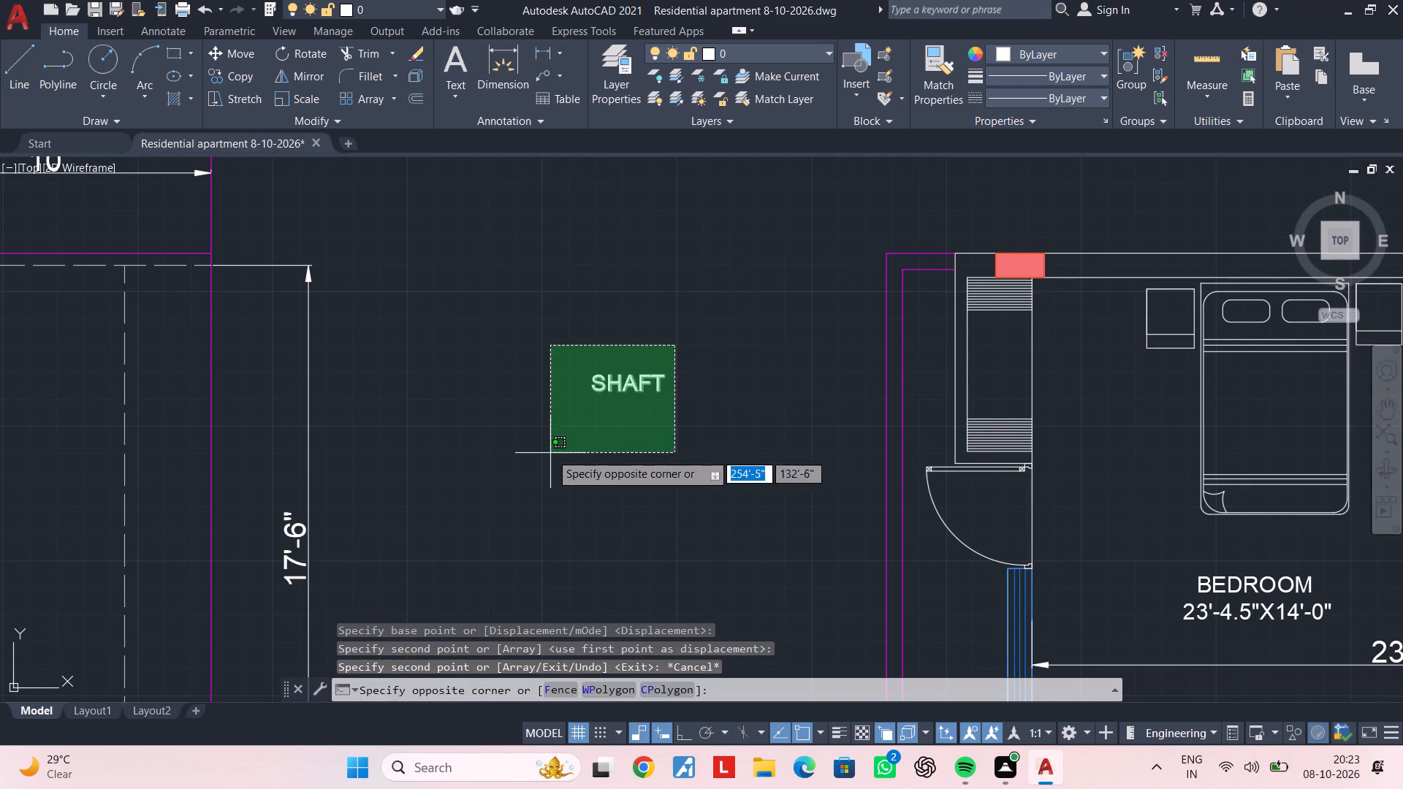
left_click(550, 453)
type("RO")
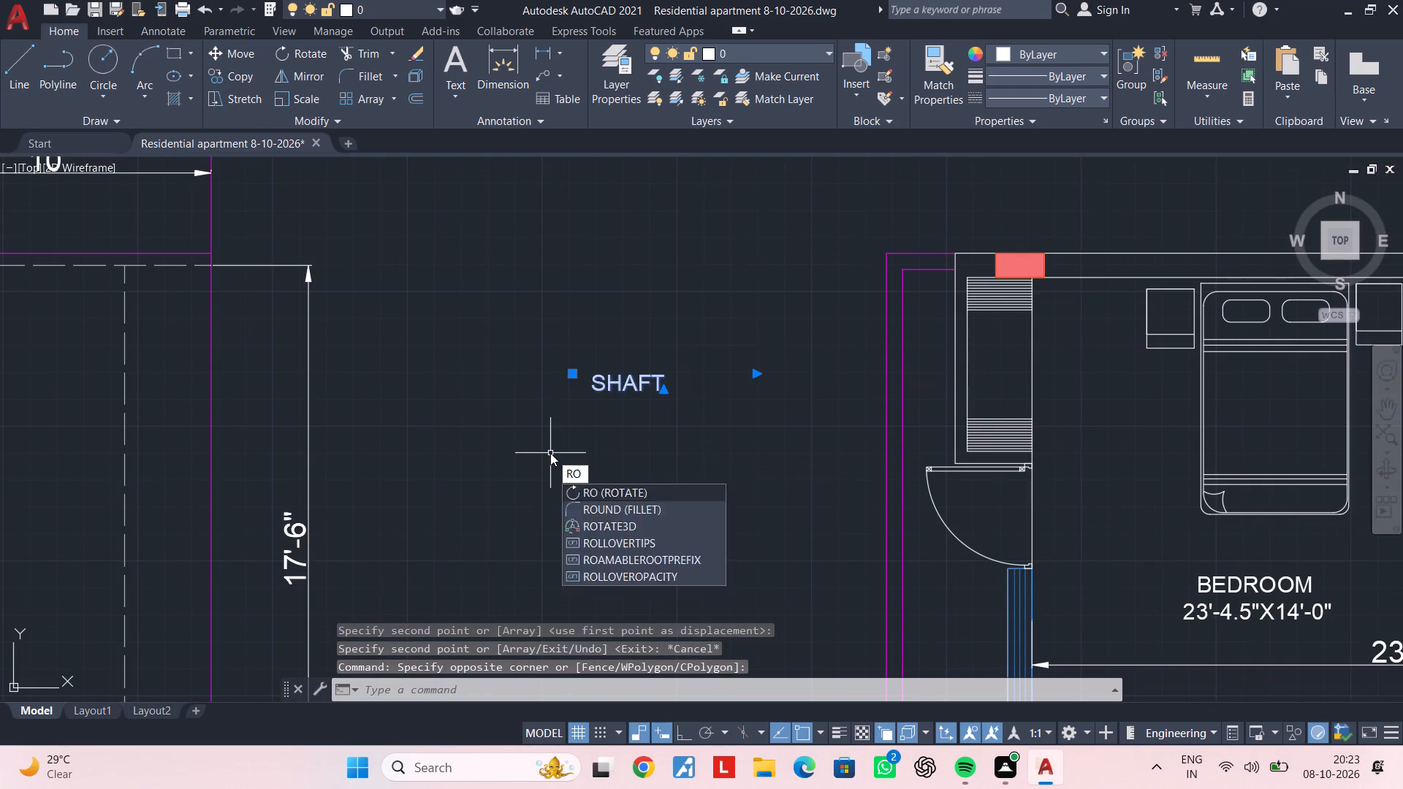
key("space")
left_click(658, 448)
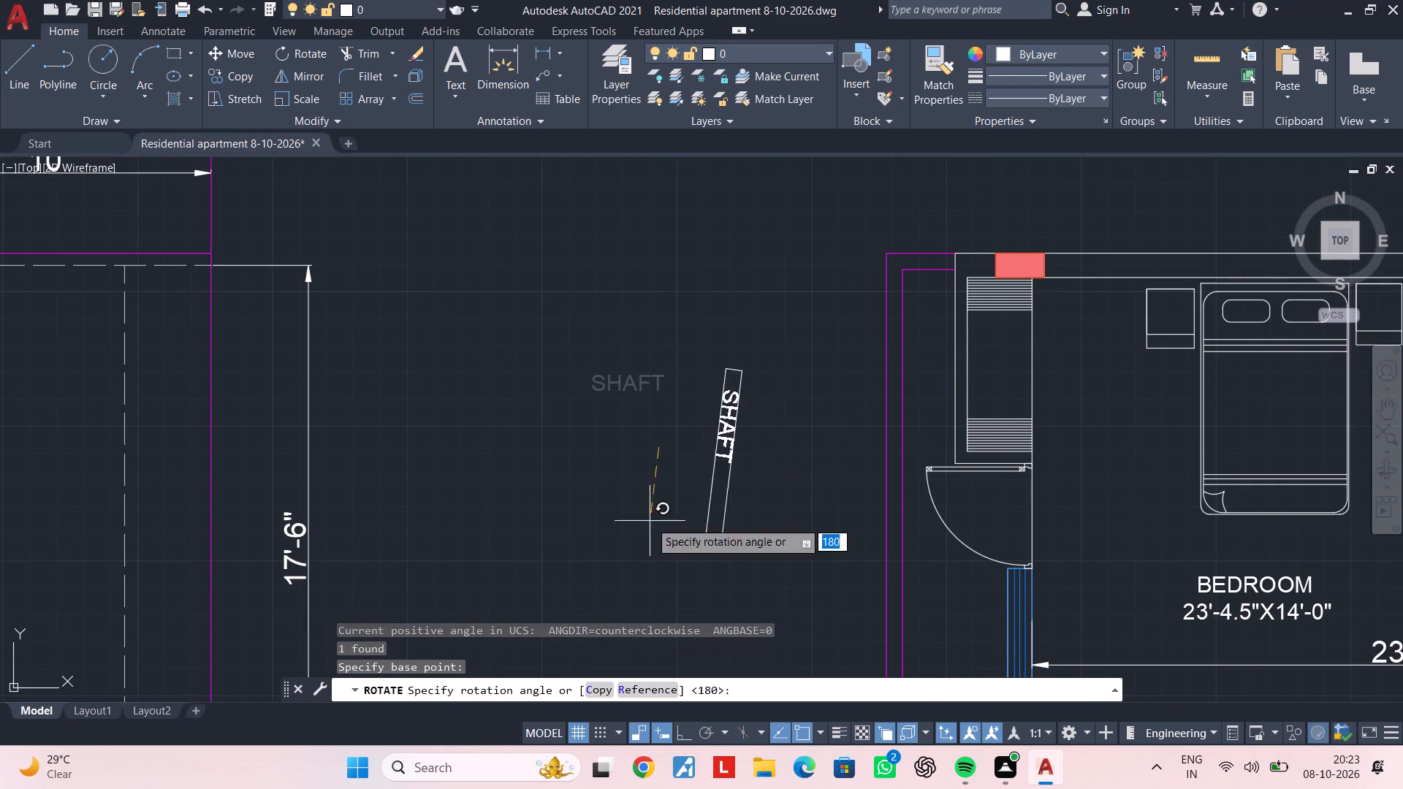
left_click(687, 735)
left_click(724, 349)
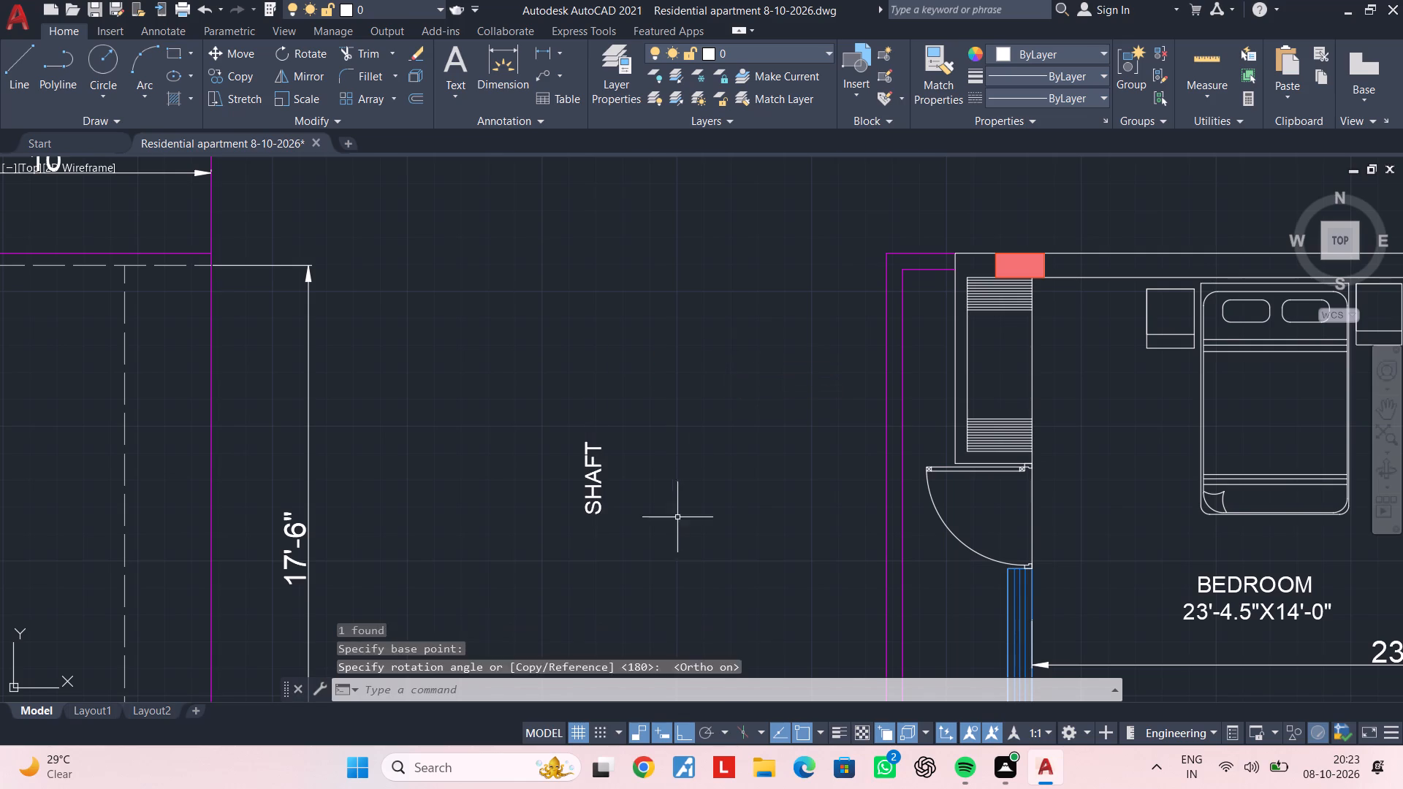
key("Escape")
key("Escape")
Replace the text of the rotated SHAFT label with C.B.
left_click(601, 499)
scroll(601, 499, "up", 2)
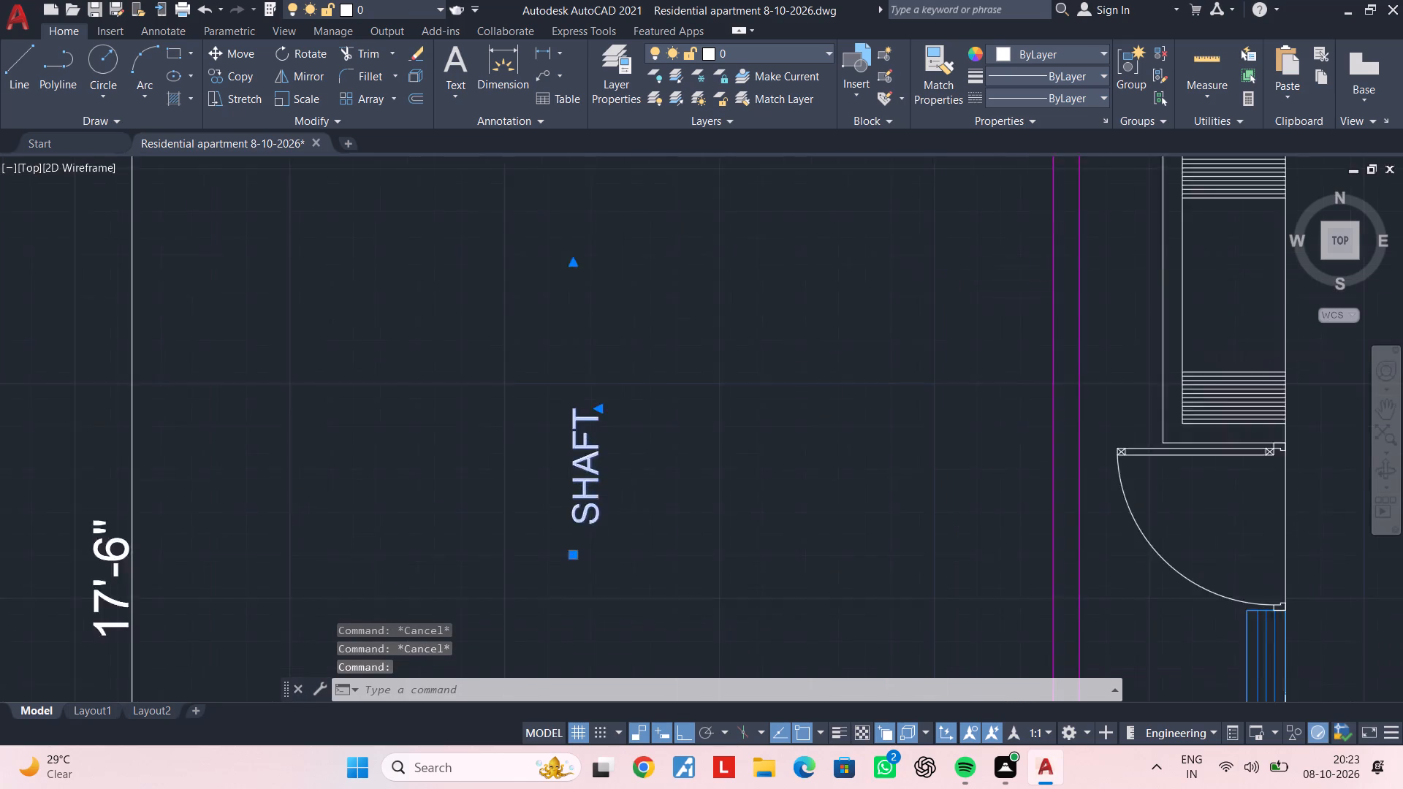
double_click(588, 515)
left_click_drag(820, 582, 614, 589)
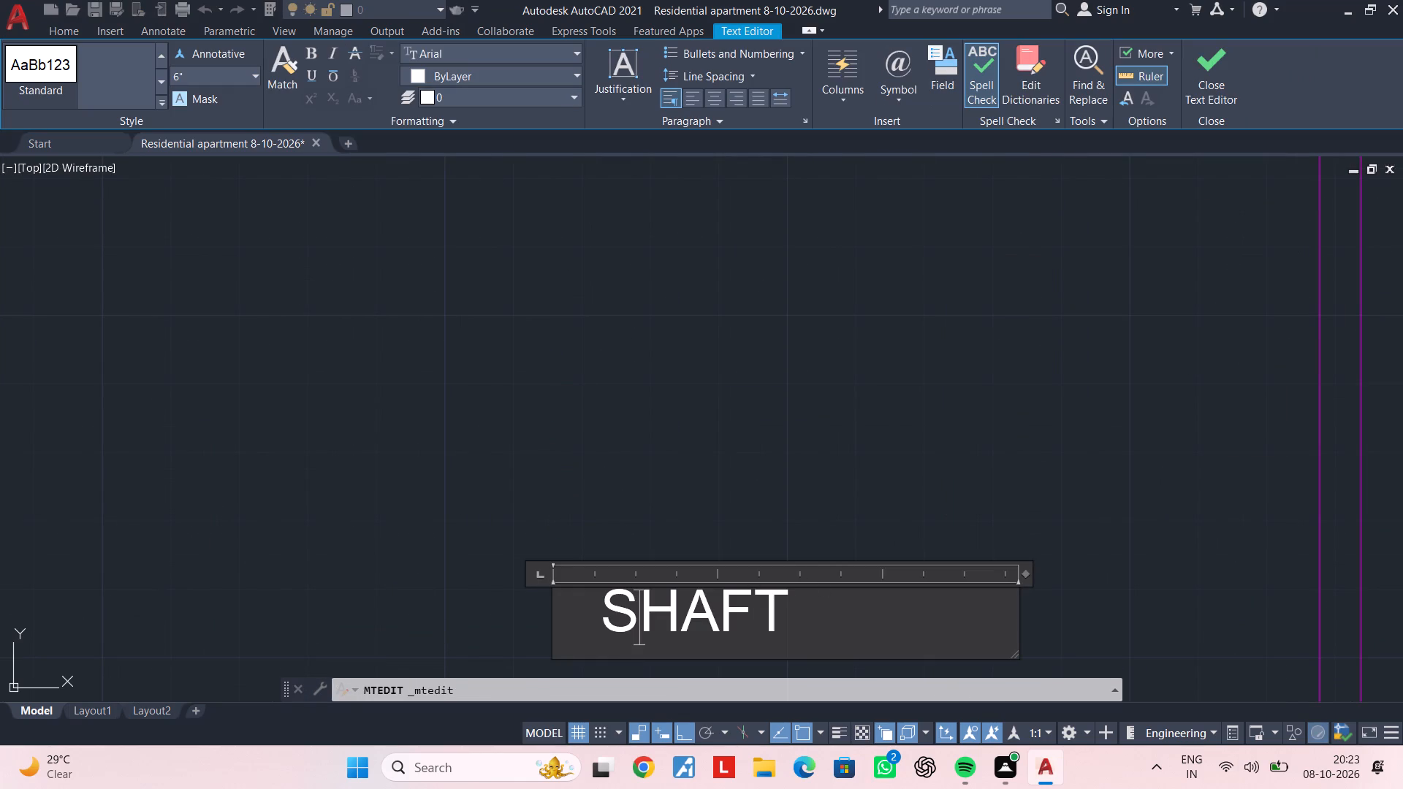
left_click_drag(784, 612, 613, 612)
key("BackSpace")
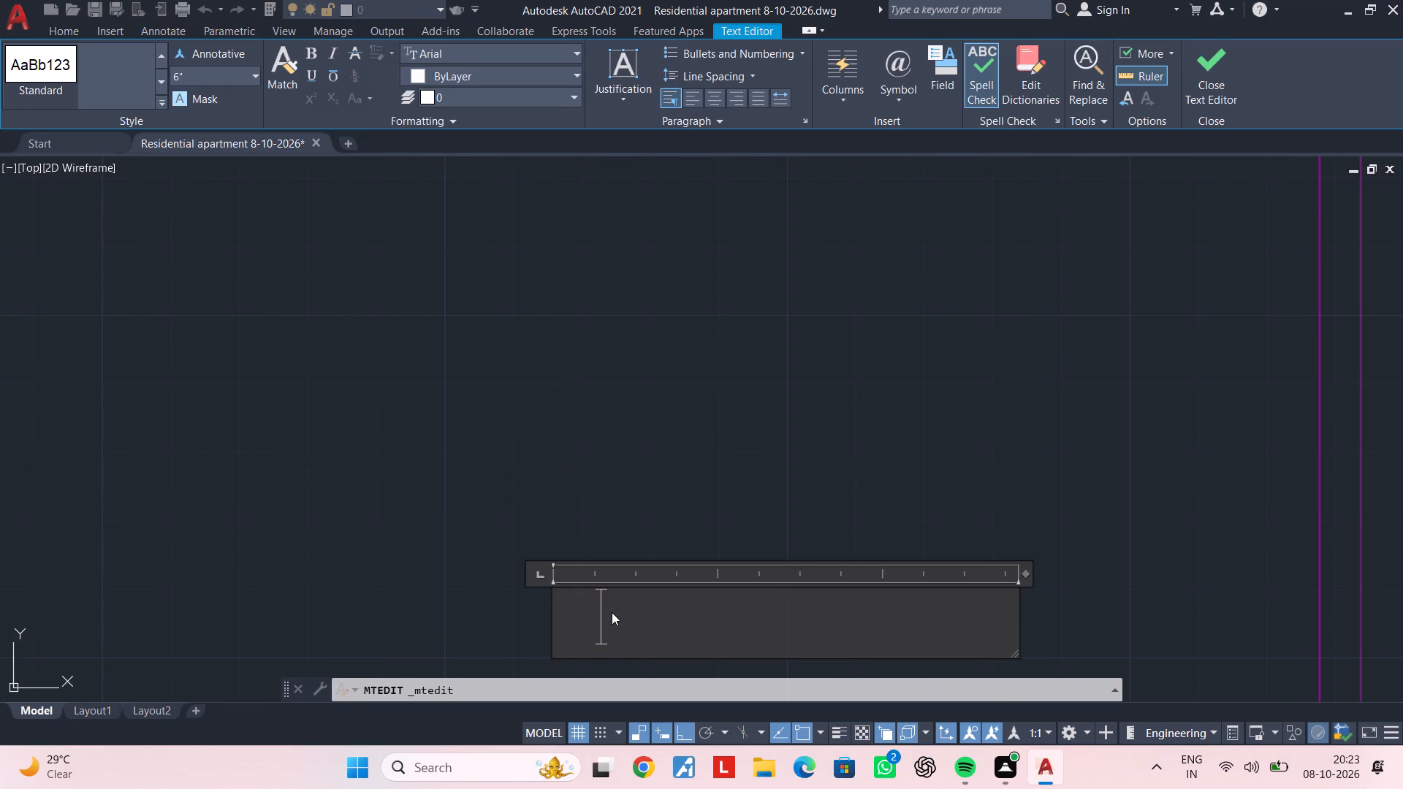
key("space")
key("space")
type("C")
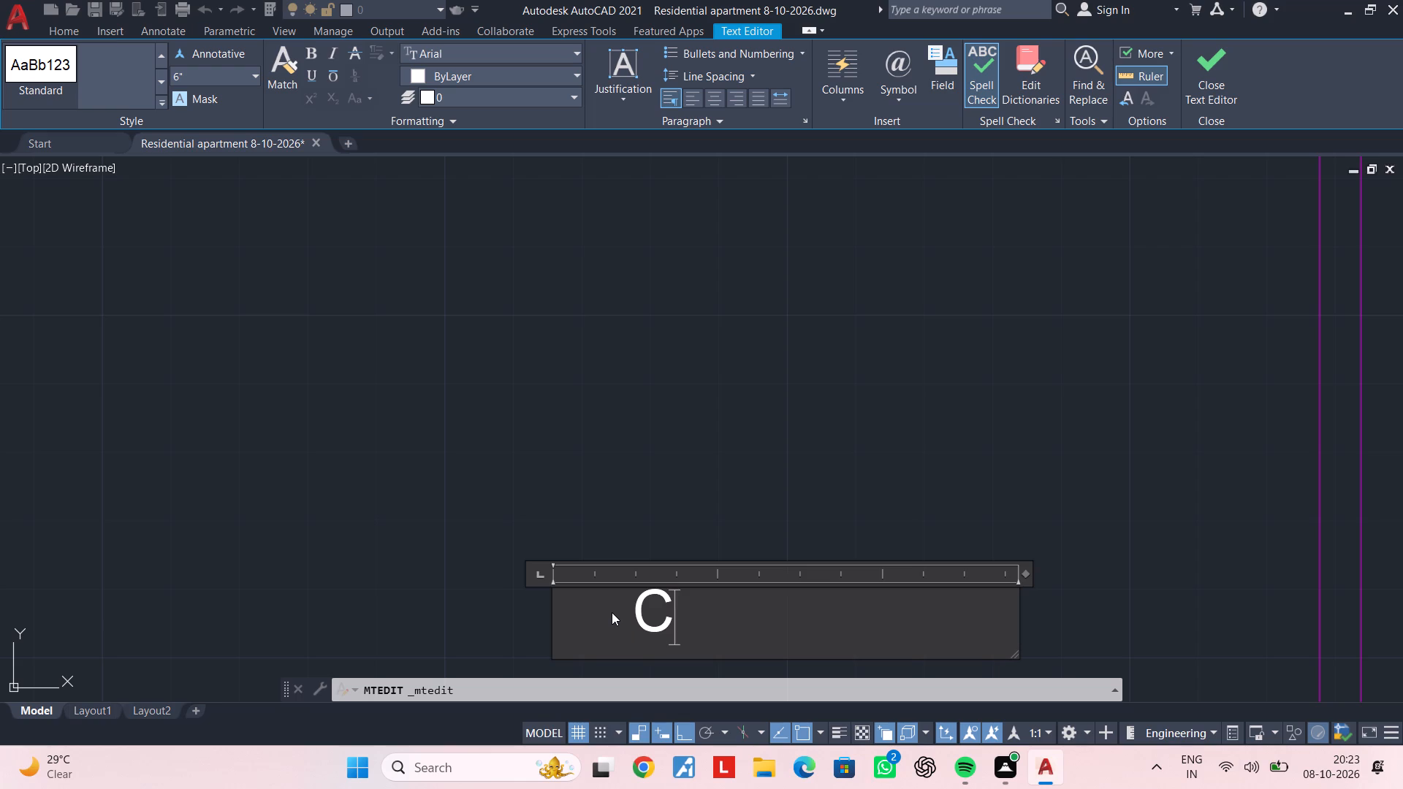
key("space")
key("BackSpace")
key("comma")
key("BackSpace")
type(".B")
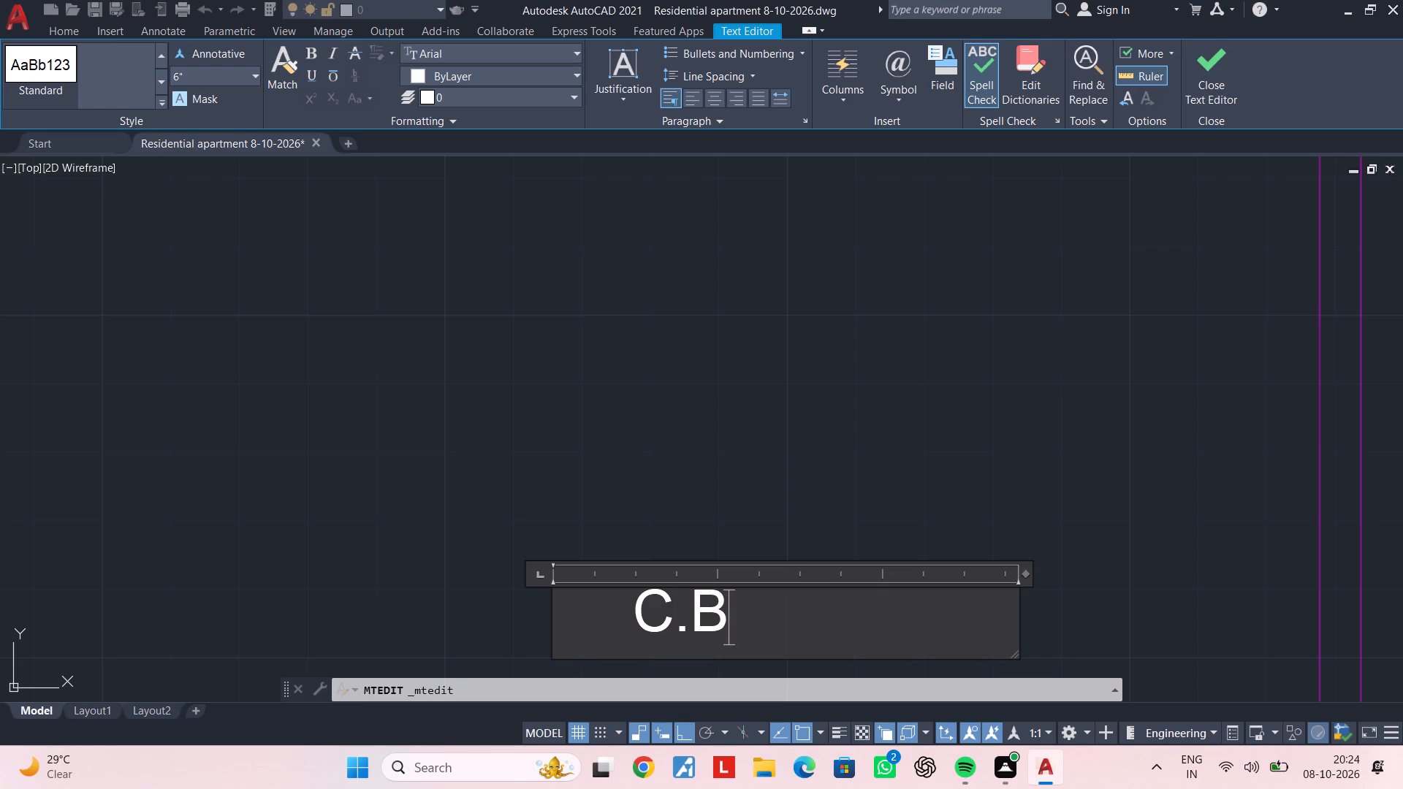
left_click(848, 495)
scroll(841, 513, "down", 2)
middle_click_drag(840, 517, 666, 571)
key("Escape")
key("Escape")
Shorten the C.B label's text frame so that it ends close to the text.
left_click(562, 563)
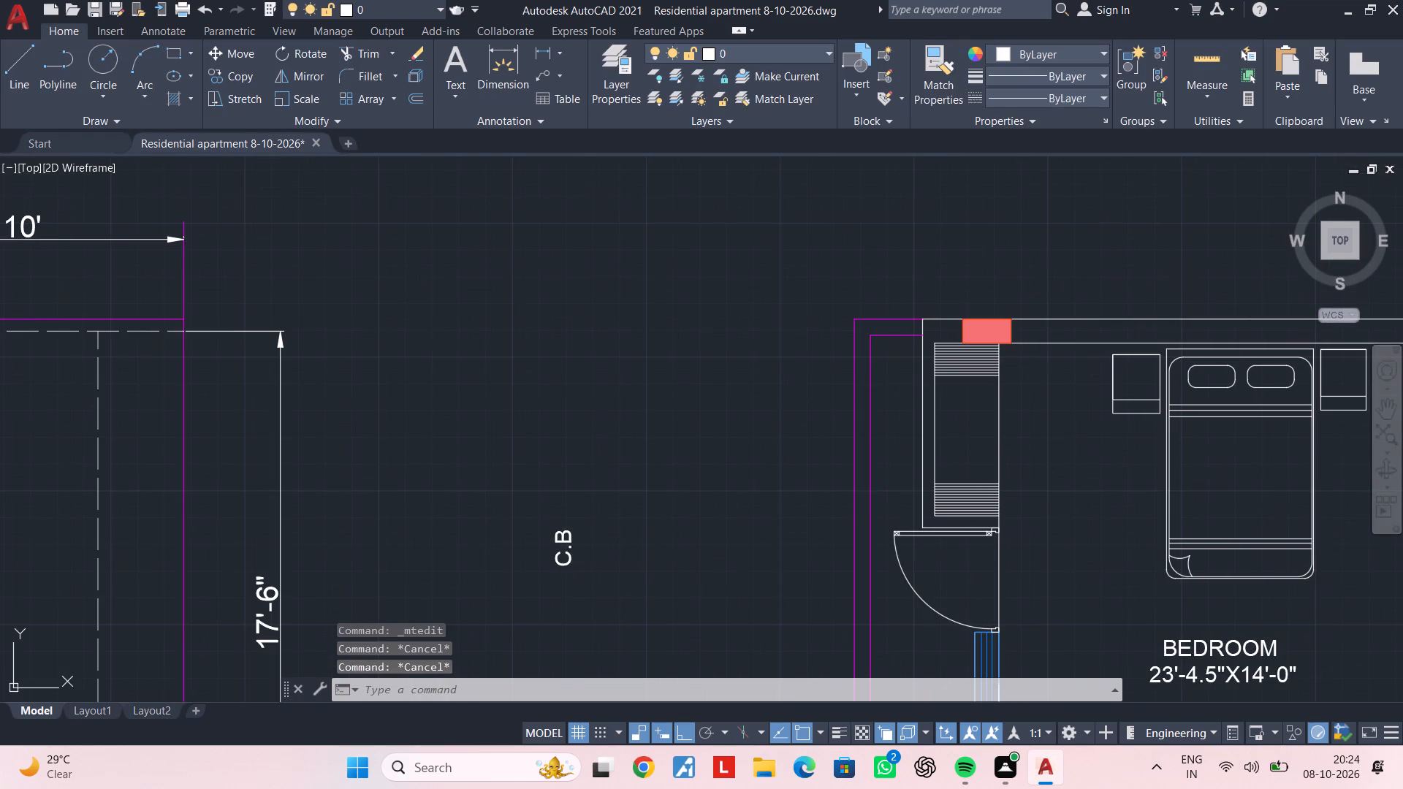
left_click(557, 414)
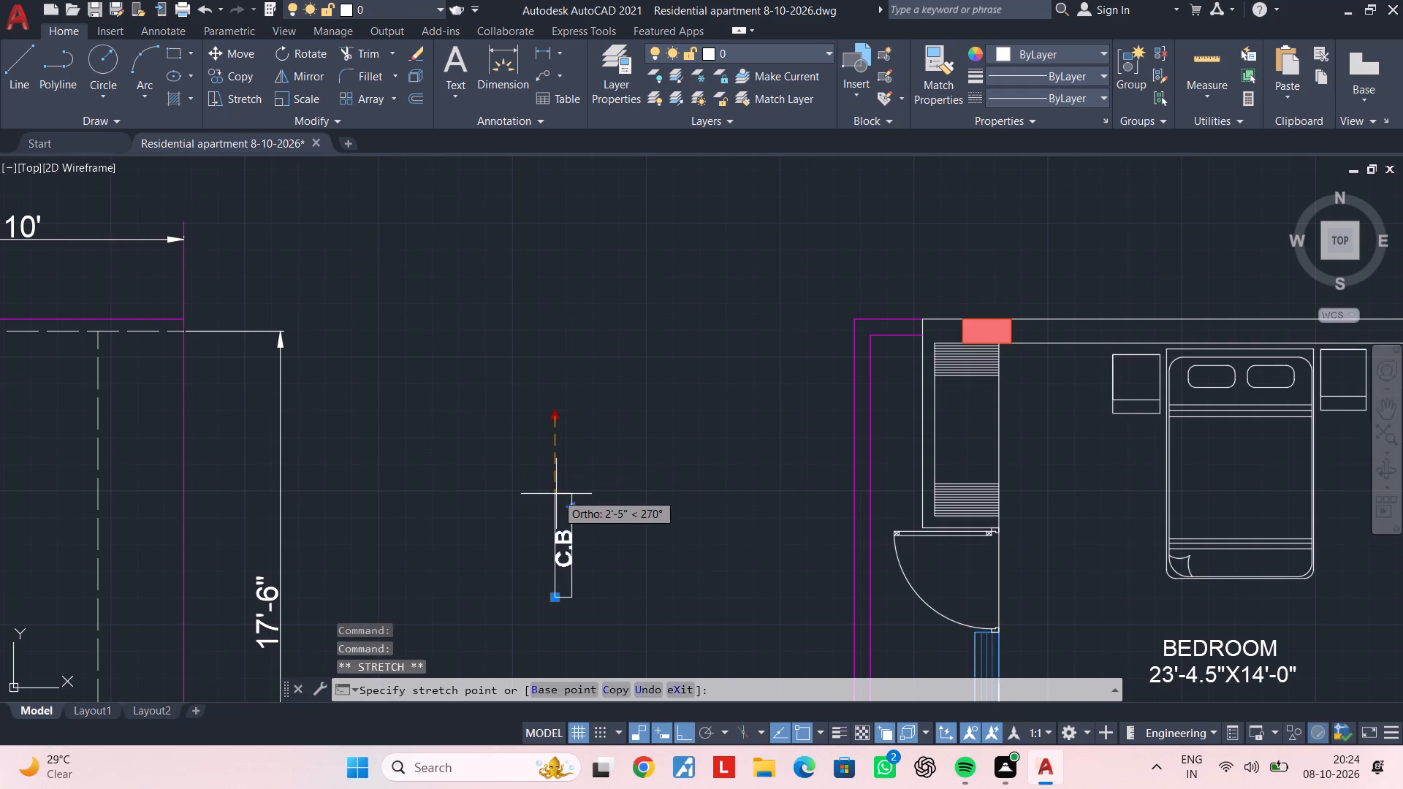
left_click(556, 507)
key("Escape")
Move the C.B label with Ortho off into the middle of the cupboard beside the north-west bedroom.
left_click(566, 563)
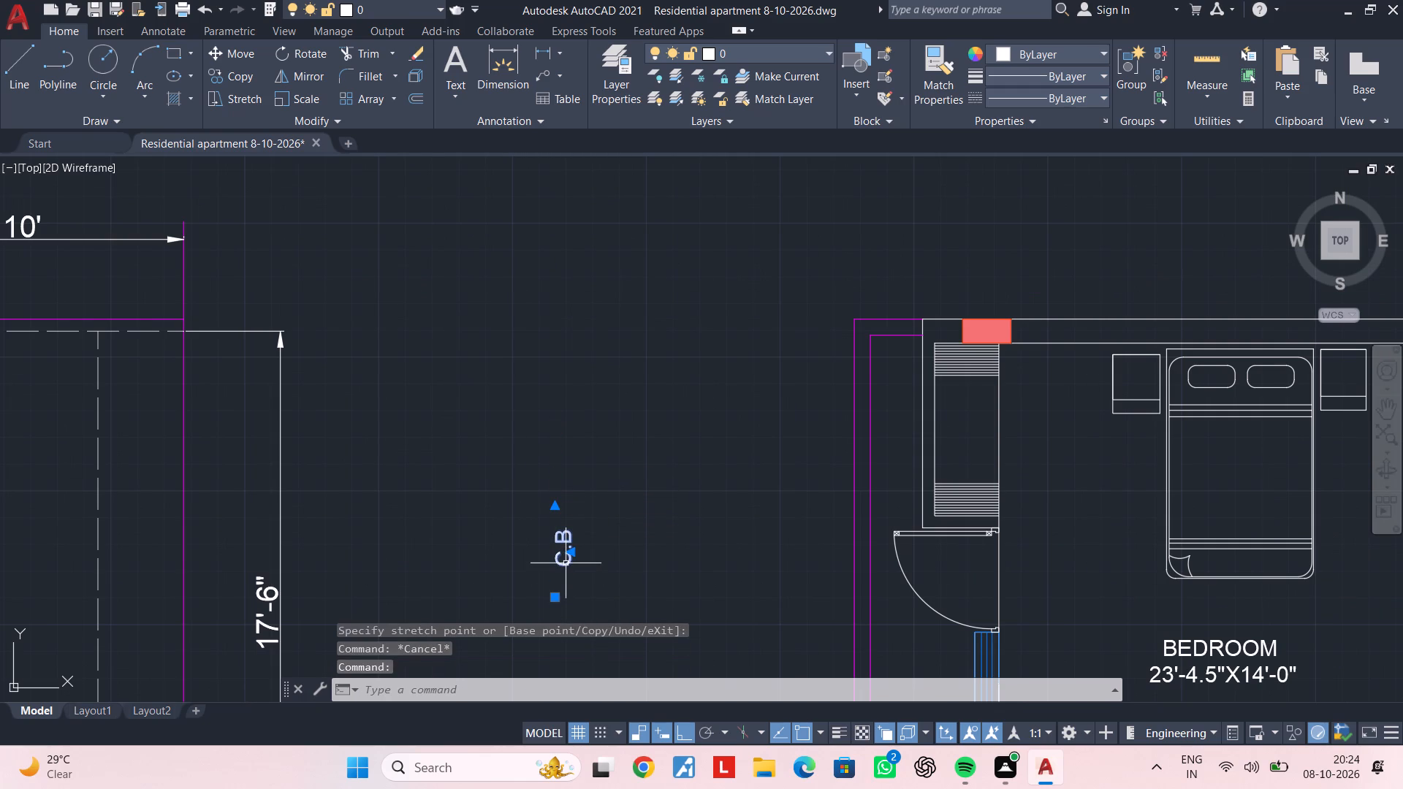
type("M")
key("space")
left_click(566, 563)
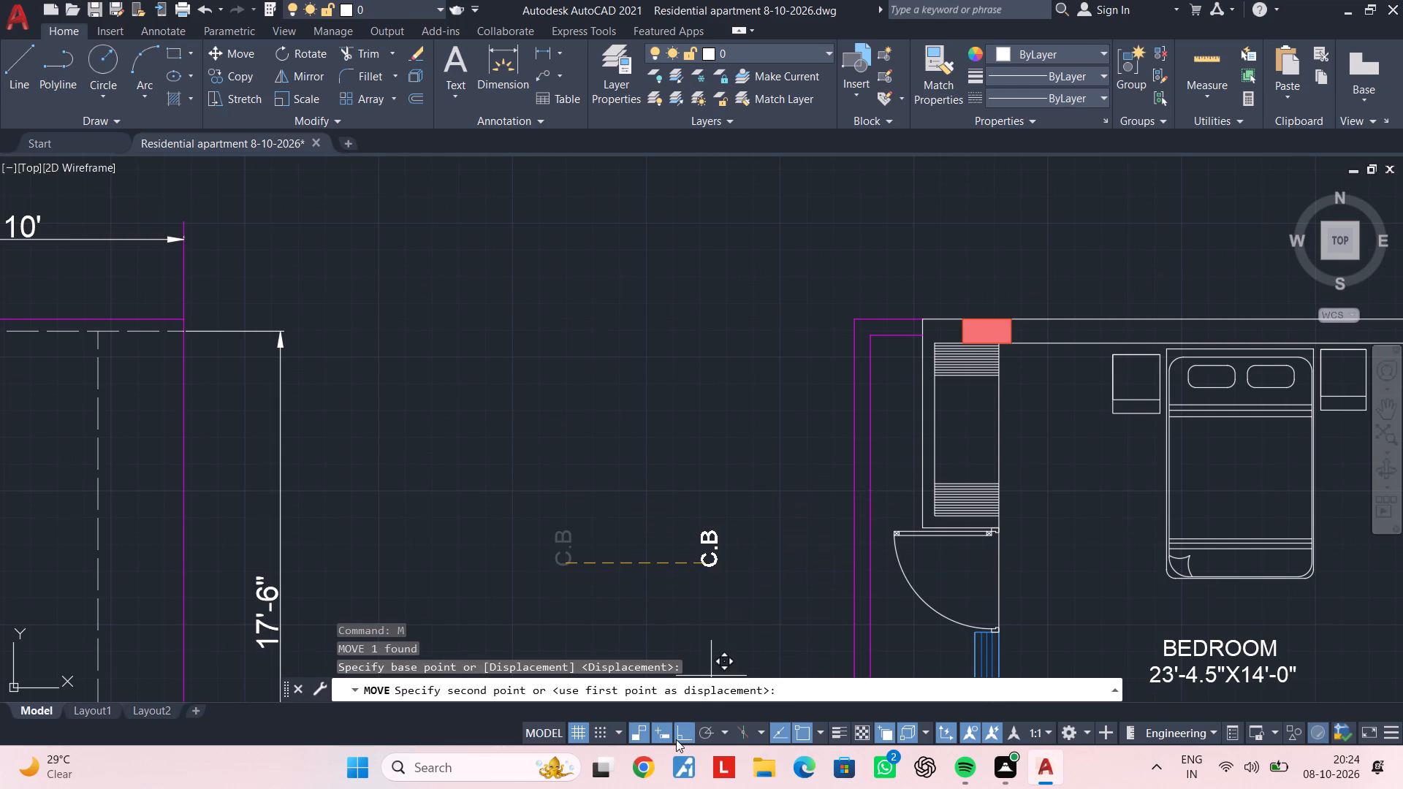
left_click(676, 739)
scroll(947, 450, "up", 2)
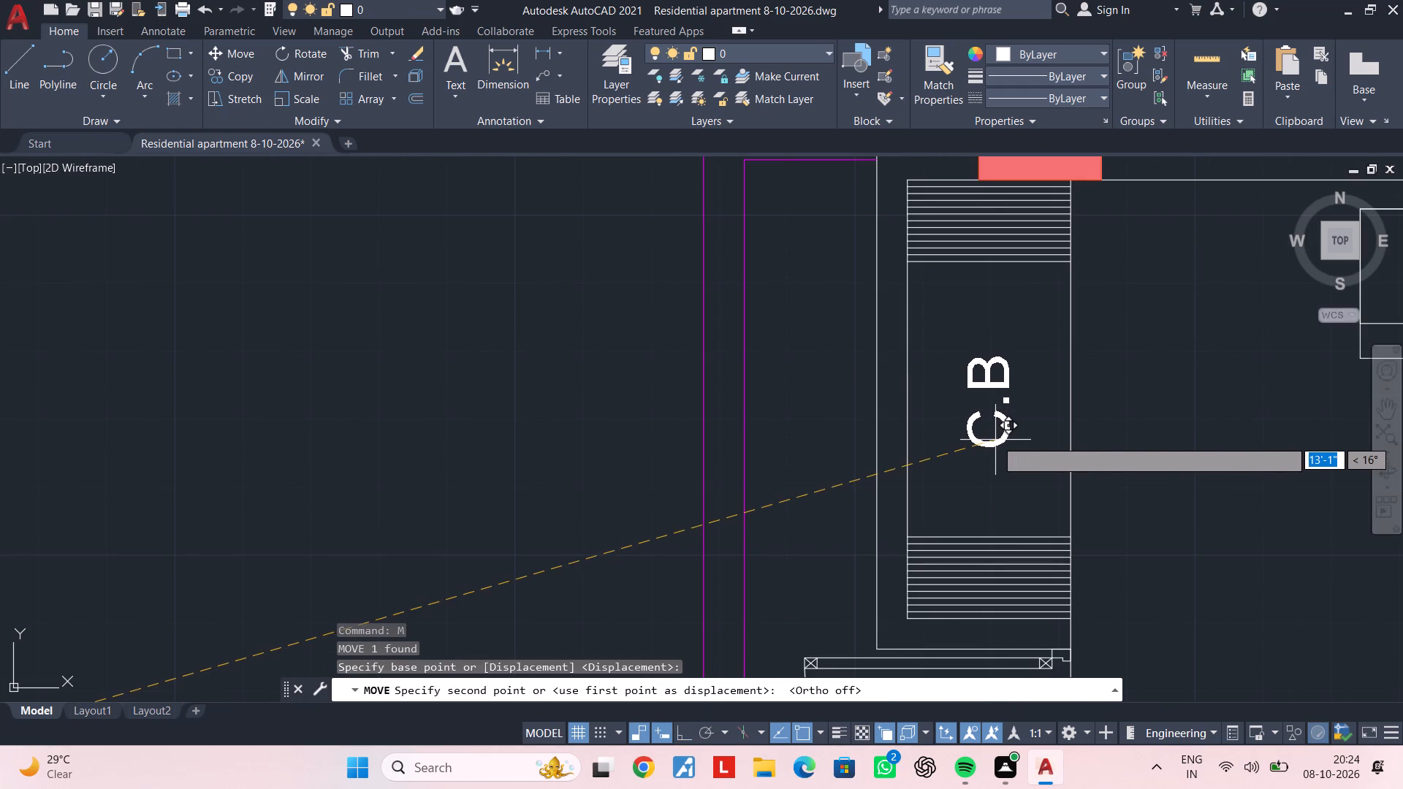
left_click(999, 431)
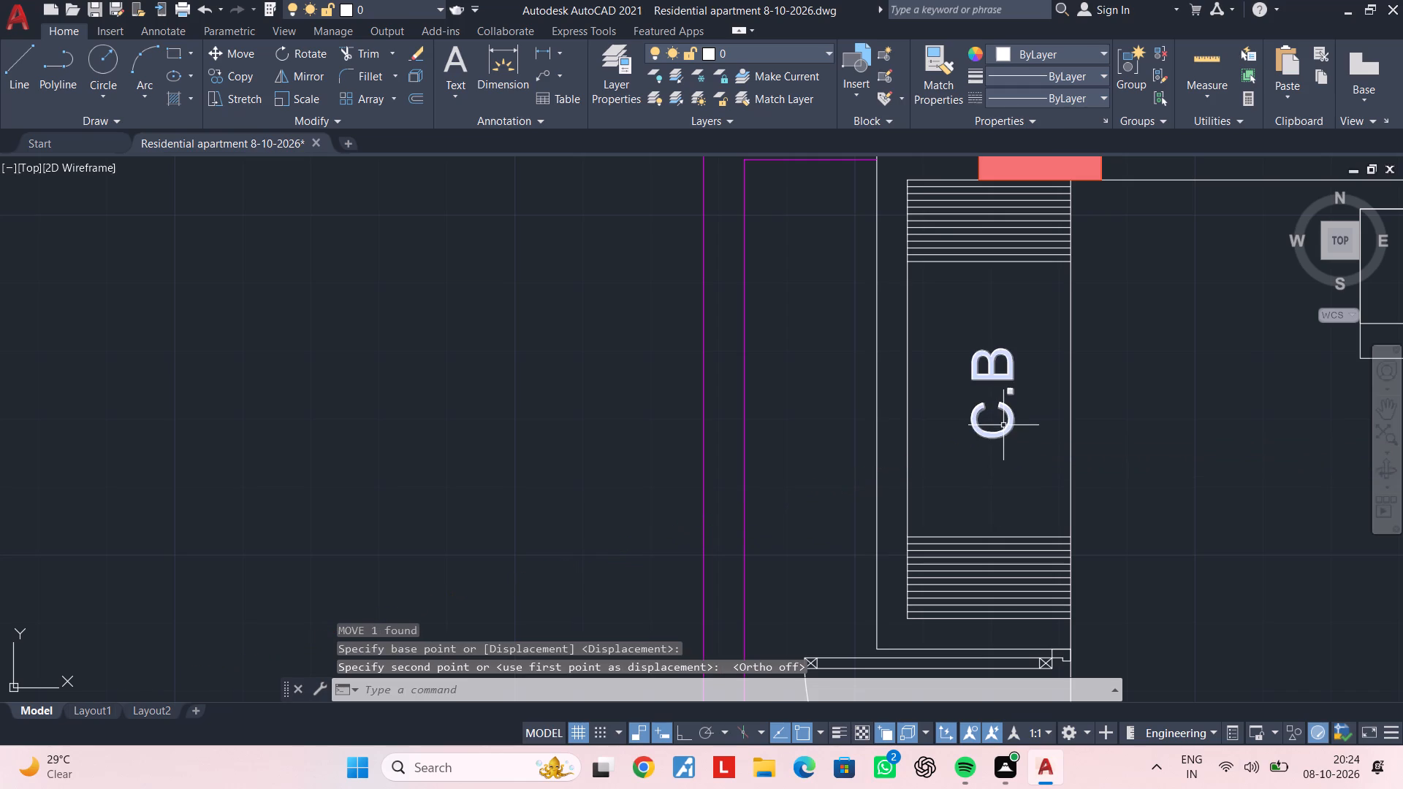
Copy the C.B label into the middle of the cupboard beside the south-west bedroom.
left_click(1003, 427)
key("c")
key("o")
key("space")
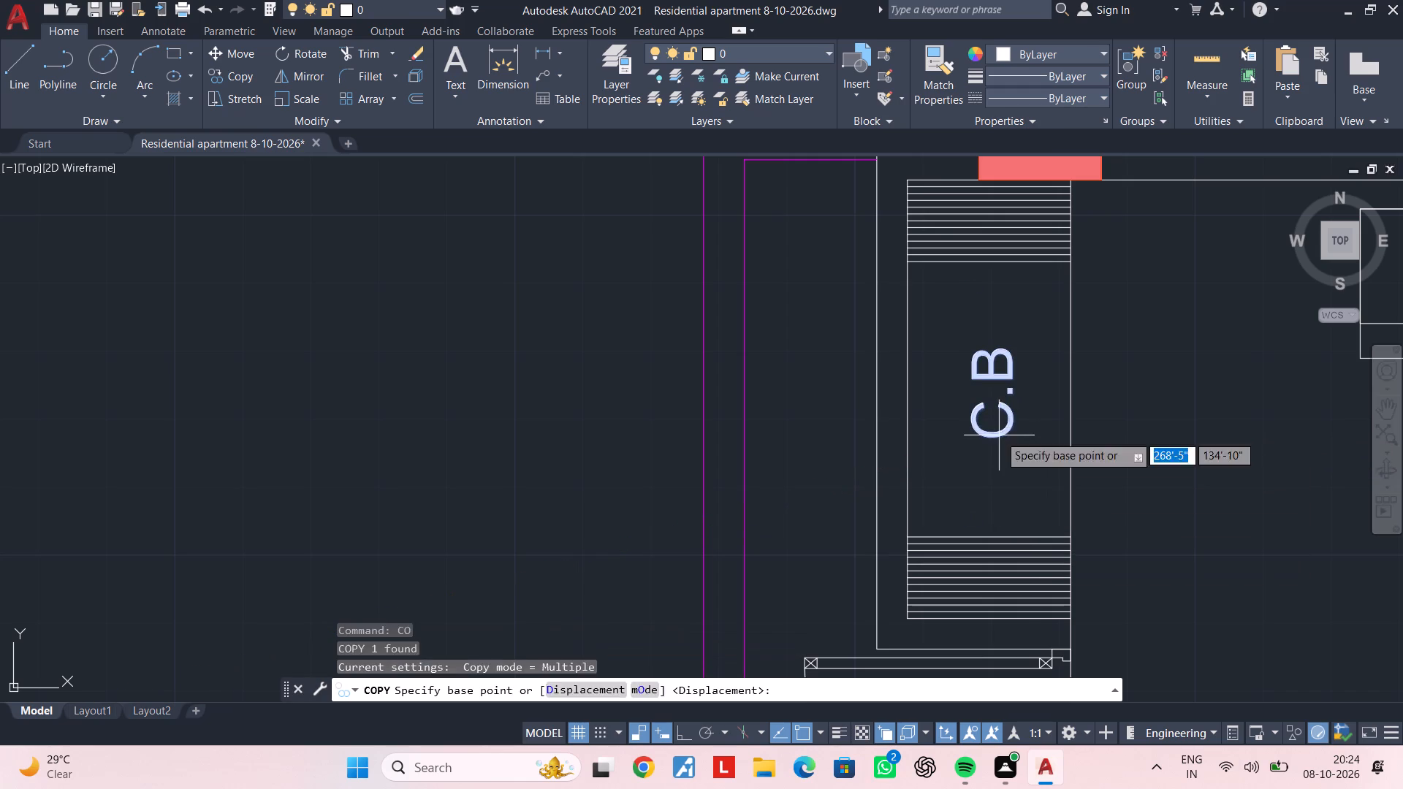
left_click(999, 435)
scroll(1003, 484, "down", 3)
middle_click_drag(1003, 485, 992, 174)
middle_click_drag(999, 465, 997, 205)
scroll(997, 207, "down", 1)
scroll(1000, 459, "up", 2)
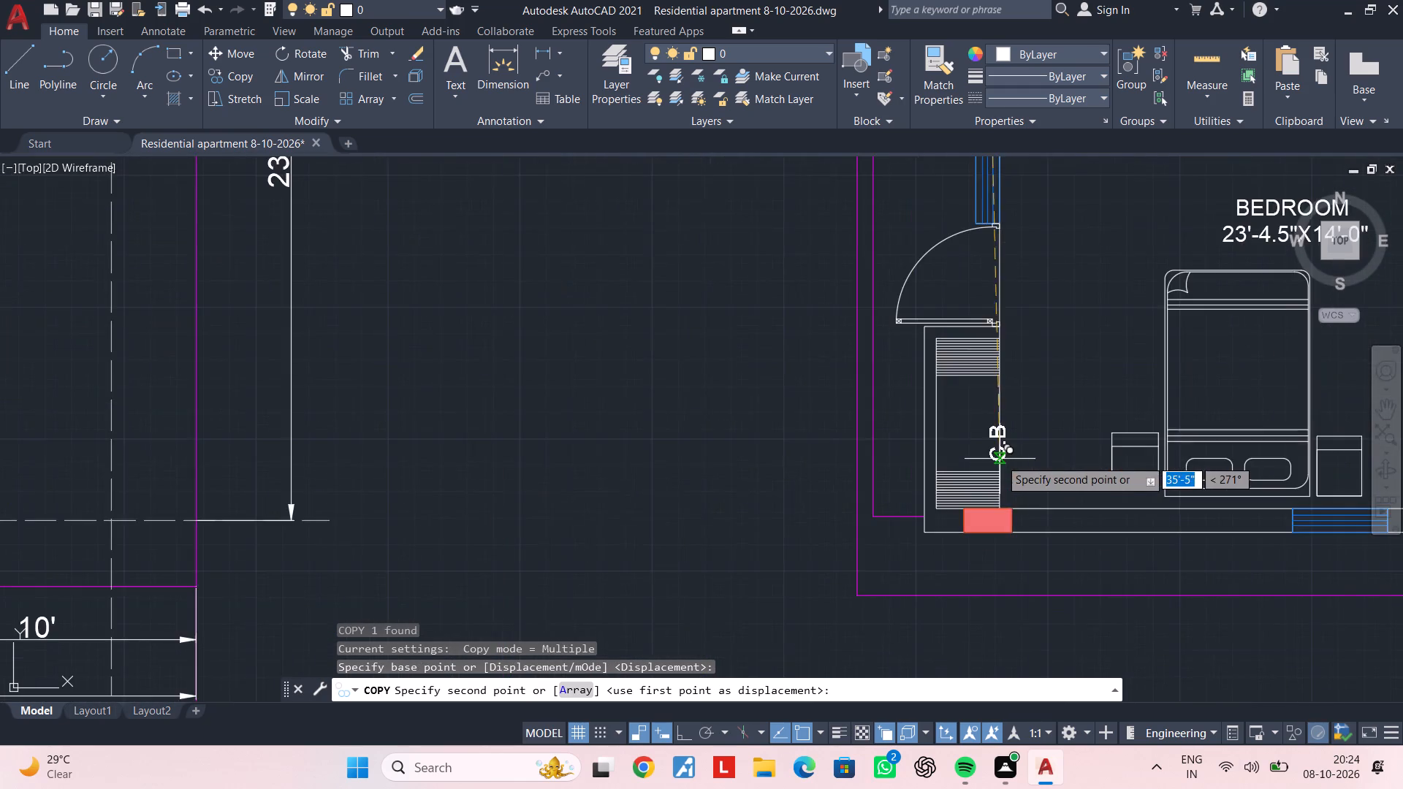
scroll(976, 443, "up", 2)
left_click(962, 441)
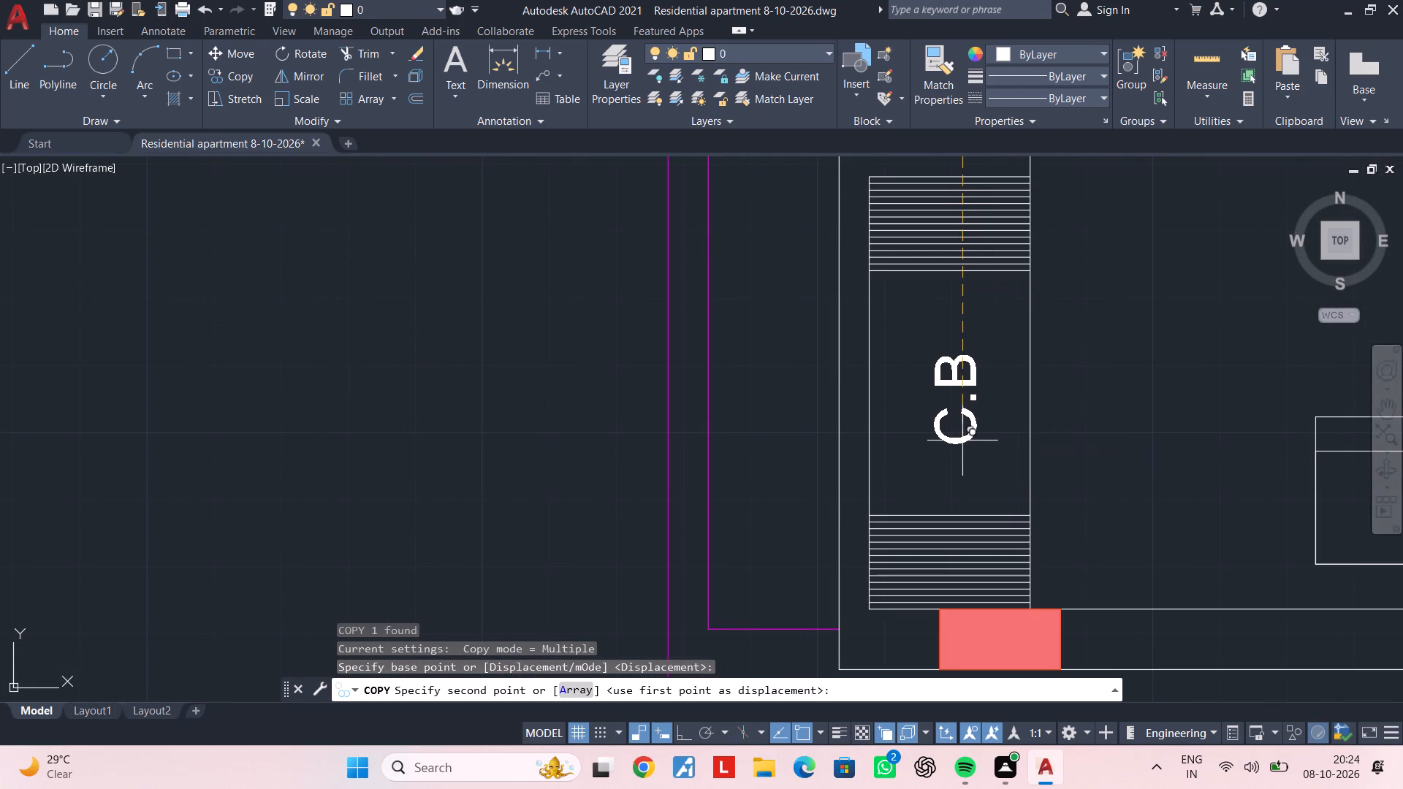
Place another copy of the C.B label in the cupboard beside the 14'-0"X16'-9" bedroom.
scroll(969, 442, "down", 2)
middle_click_drag(1065, 438, 603, 437)
scroll(1012, 445, "down", 2)
middle_click_drag(1003, 444, 571, 491)
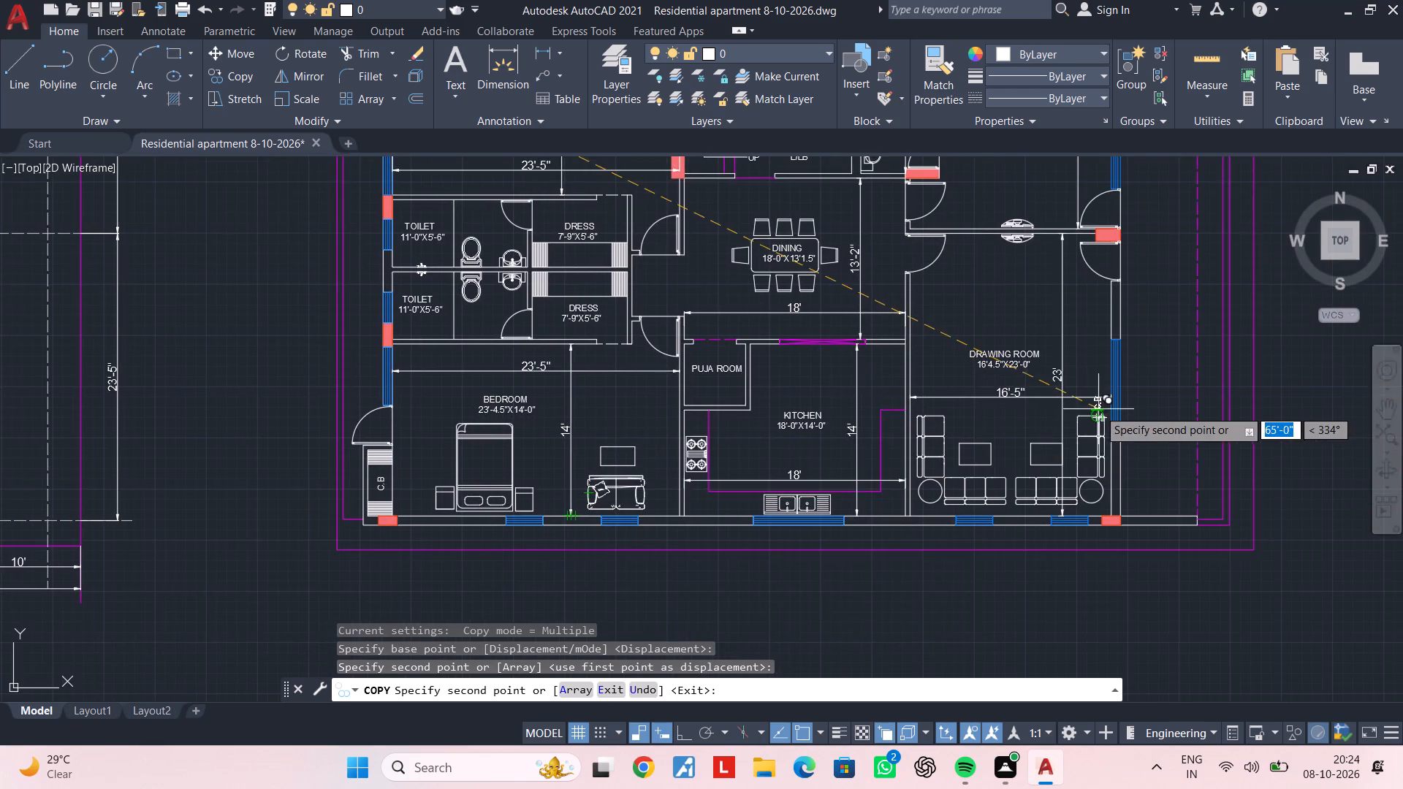
middle_click_drag(1087, 419, 878, 671)
scroll(943, 327, "up", 3)
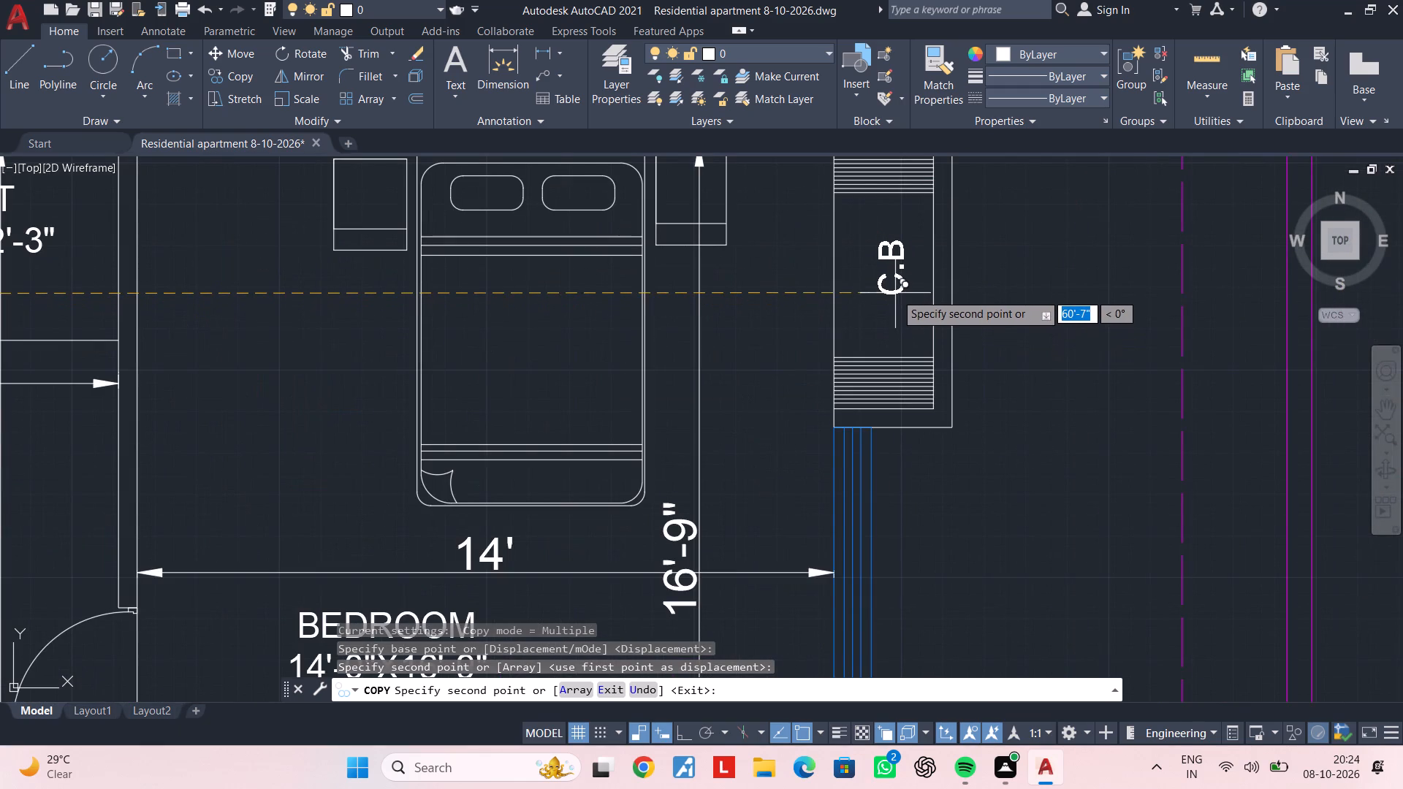
left_click(893, 294)
key("Escape")
Review the furnished floor plan, checking the cupboard labels and the bedroom, dining, drawing room and staircase areas.
scroll(939, 392, "down", 2)
middle_click_drag(943, 391, 945, 387)
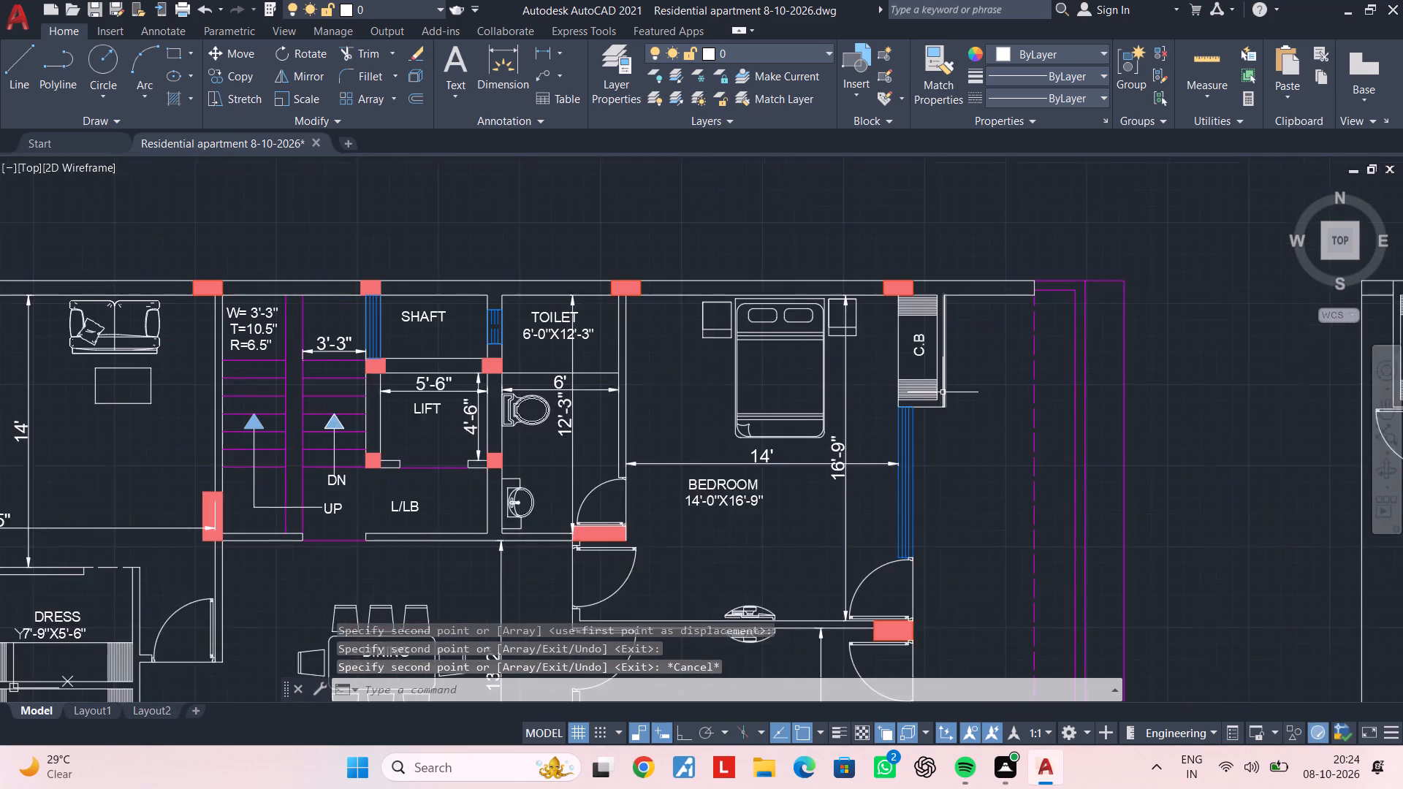
middle_click_drag(945, 387, 940, 278)
key("Escape")
key("Escape")
key("Escape")
key("Escape")
key("Escape")
key("Escape")
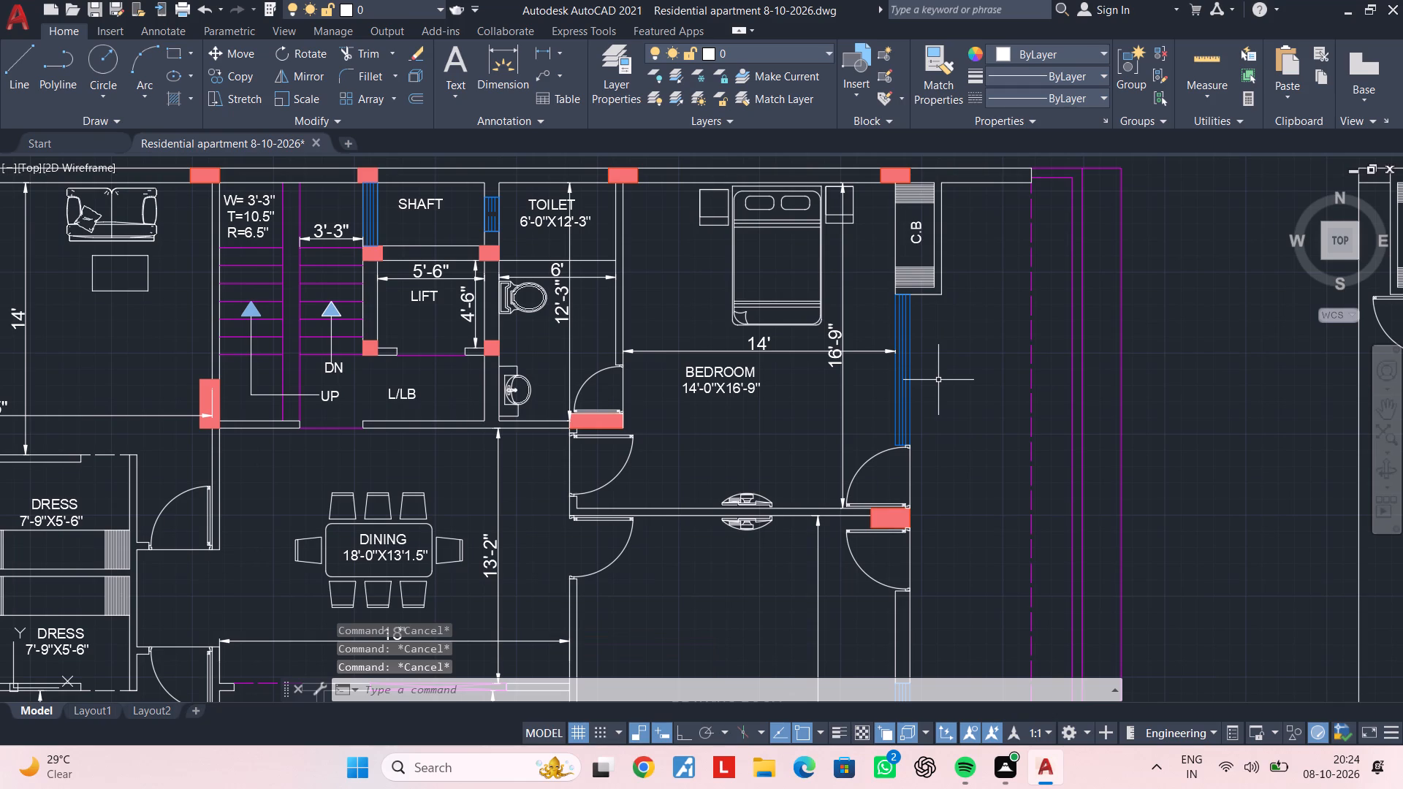
key("Escape")
key("Escape")
scroll(954, 404, "down", 2)
middle_click_drag(951, 411, 957, 462)
middle_click_drag(828, 454, 948, 435)
key("Escape")
key("Escape")
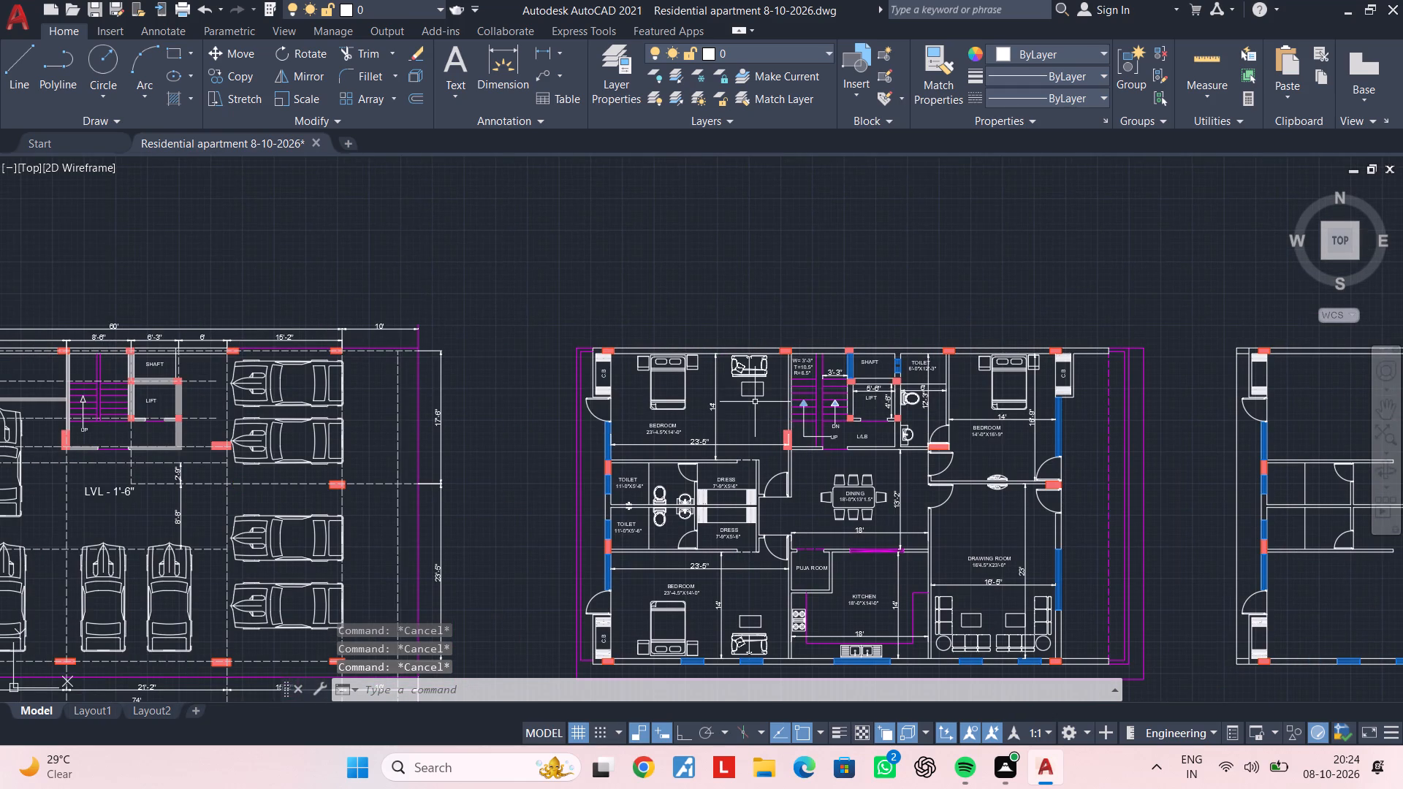
middle_click_drag(756, 402, 742, 374)
key("Escape")
middle_click_drag(776, 372, 710, 374)
key("Escape")
key("Escape")
middle_click_drag(885, 390, 815, 389)
key("Escape")
key("Escape")
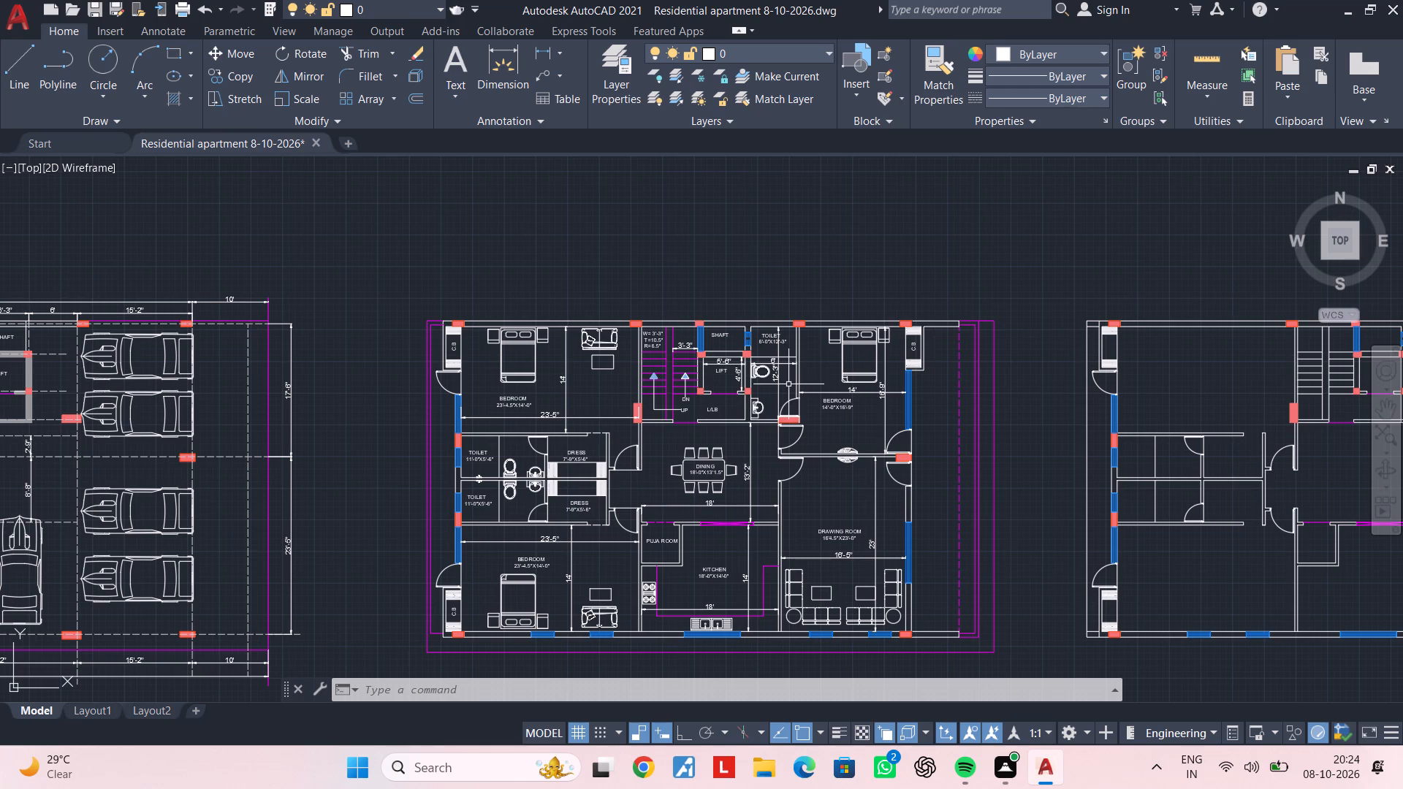
middle_click_drag(698, 519, 674, 460)
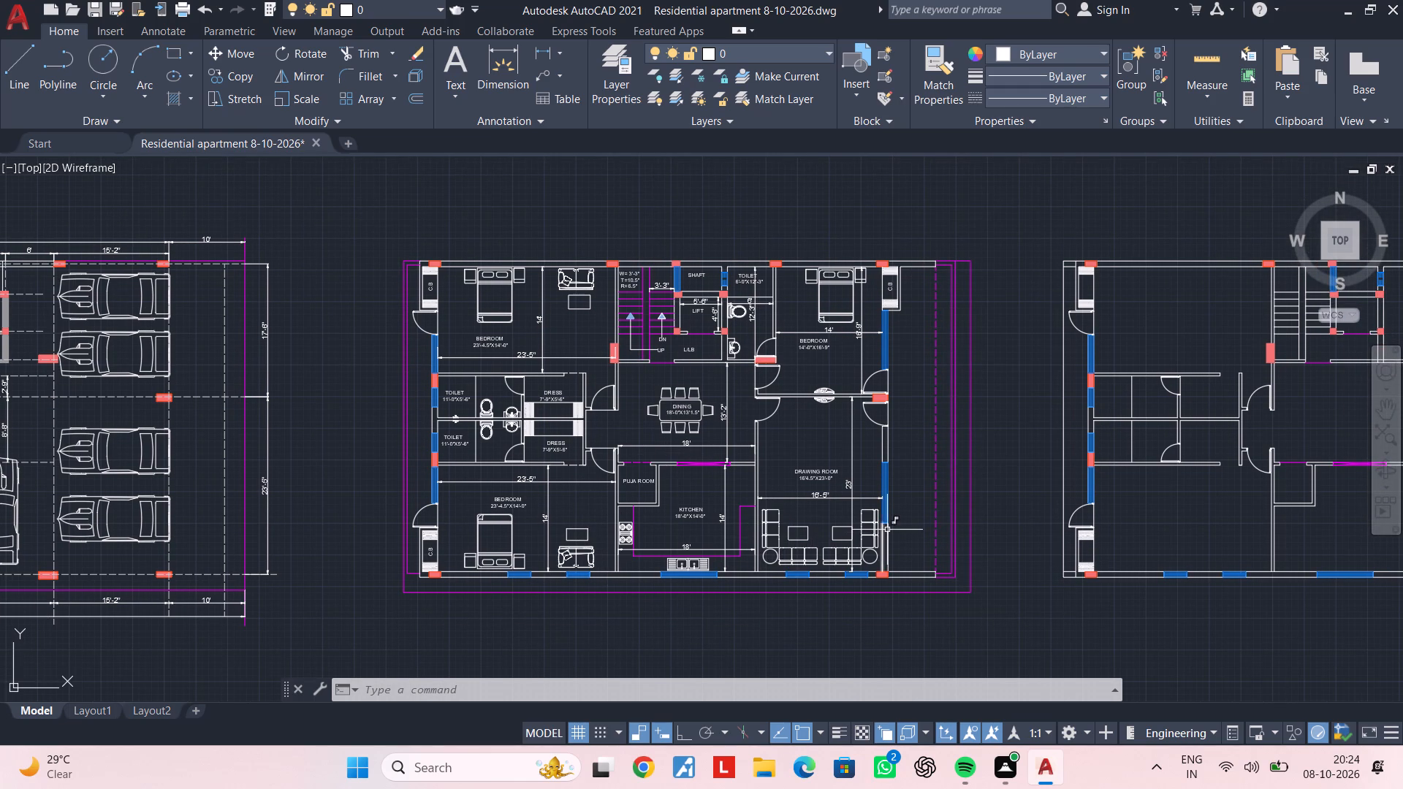
scroll(843, 522, "up", 2)
middle_click_drag(849, 342, 814, 473)
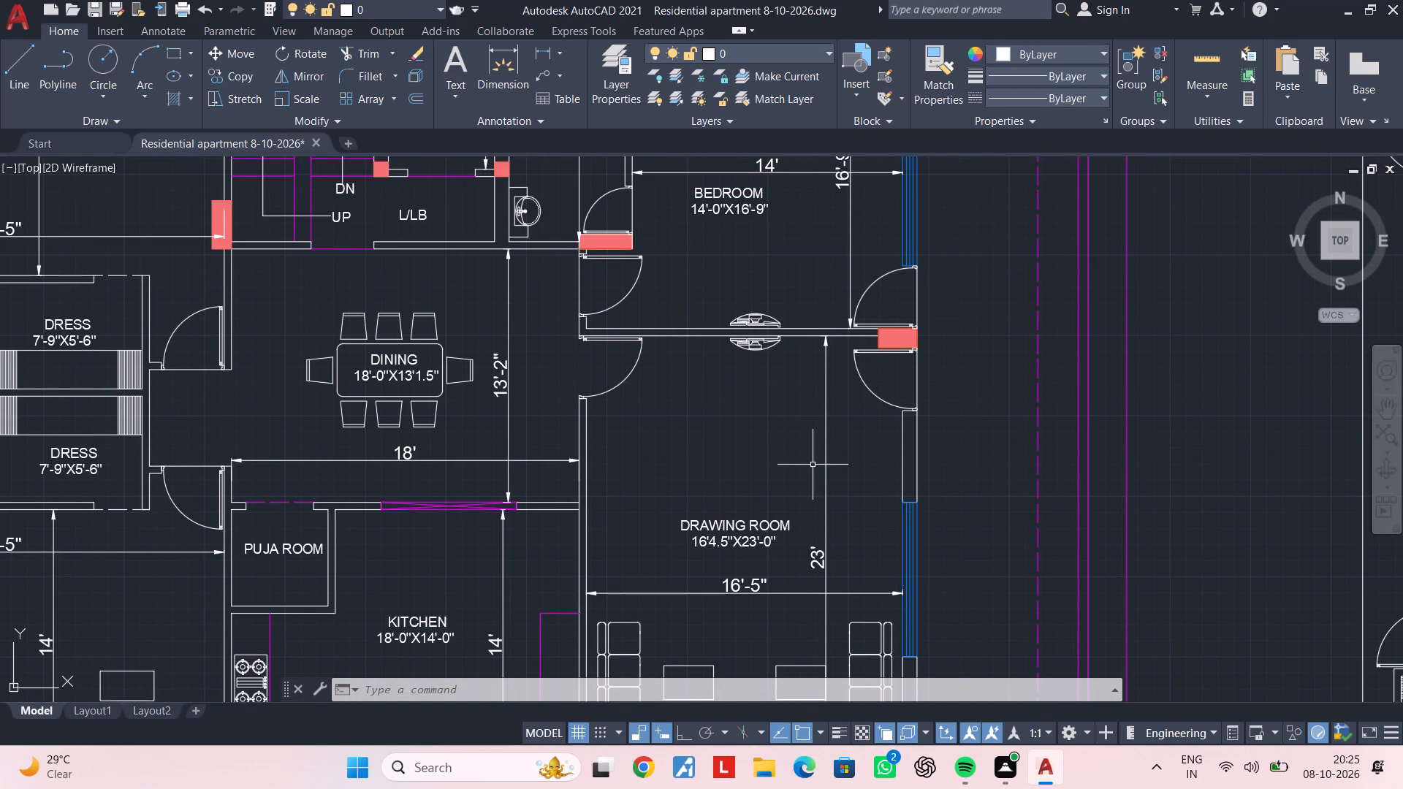
middle_click_drag(687, 516, 789, 498)
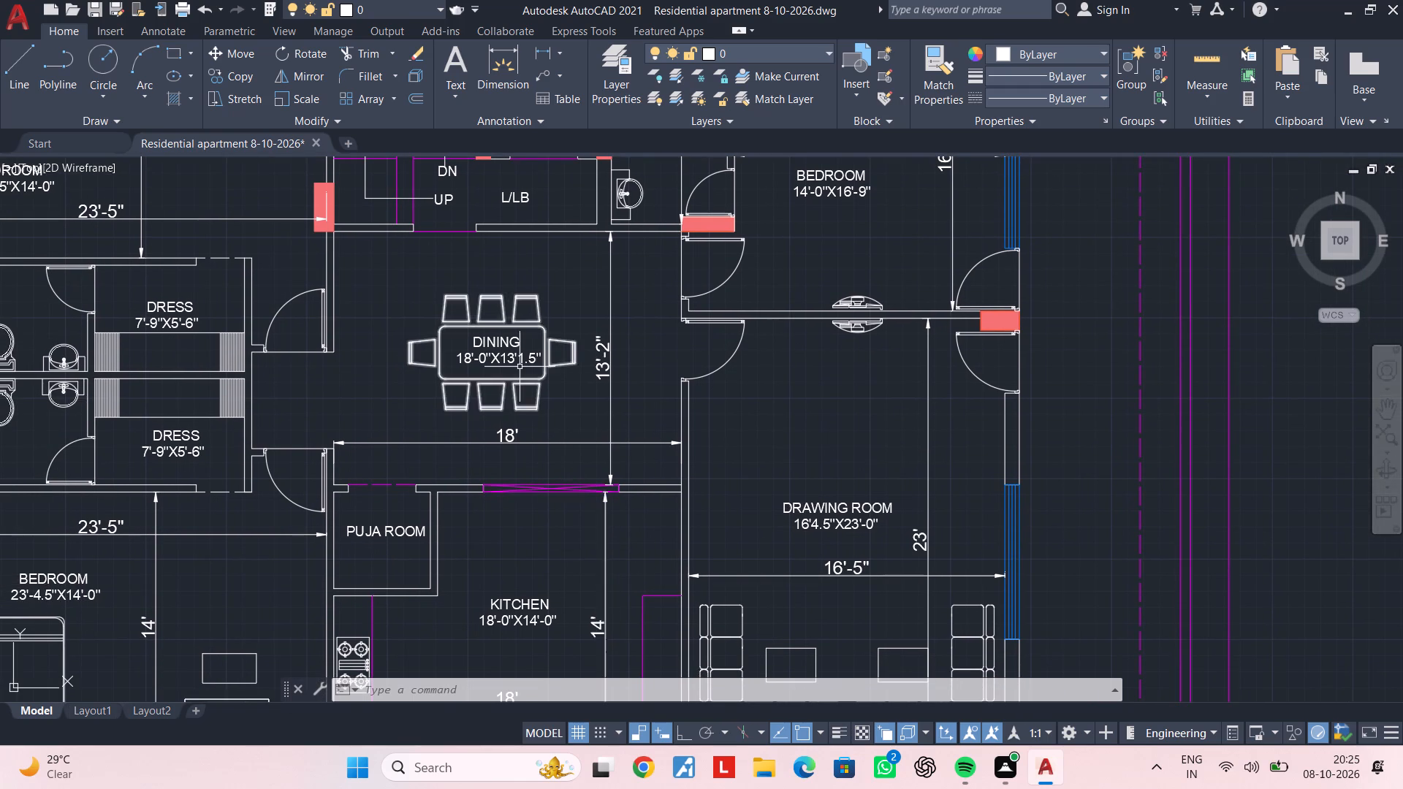
middle_click_drag(520, 367, 509, 533)
middle_click_drag(466, 446, 474, 492)
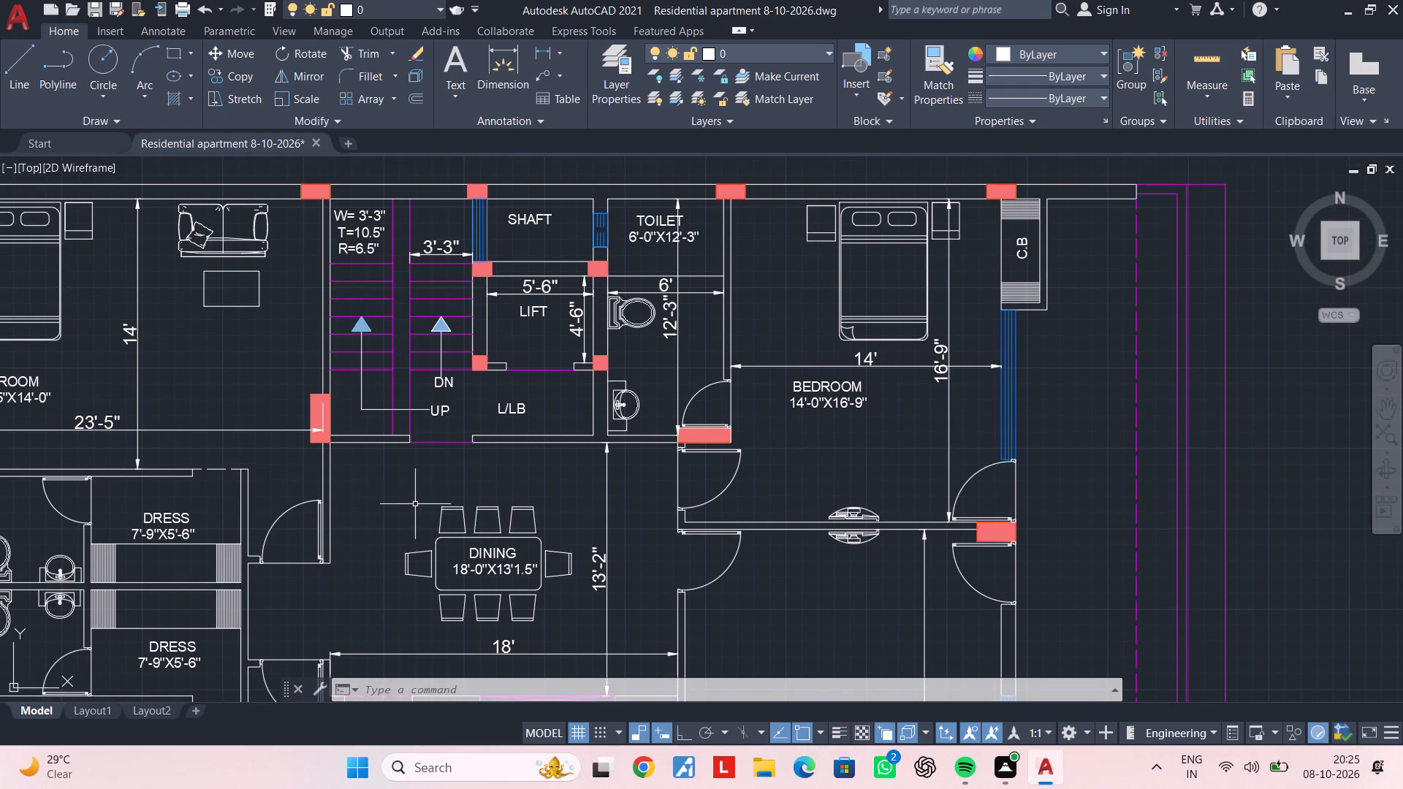
middle_click_drag(417, 495, 474, 465)
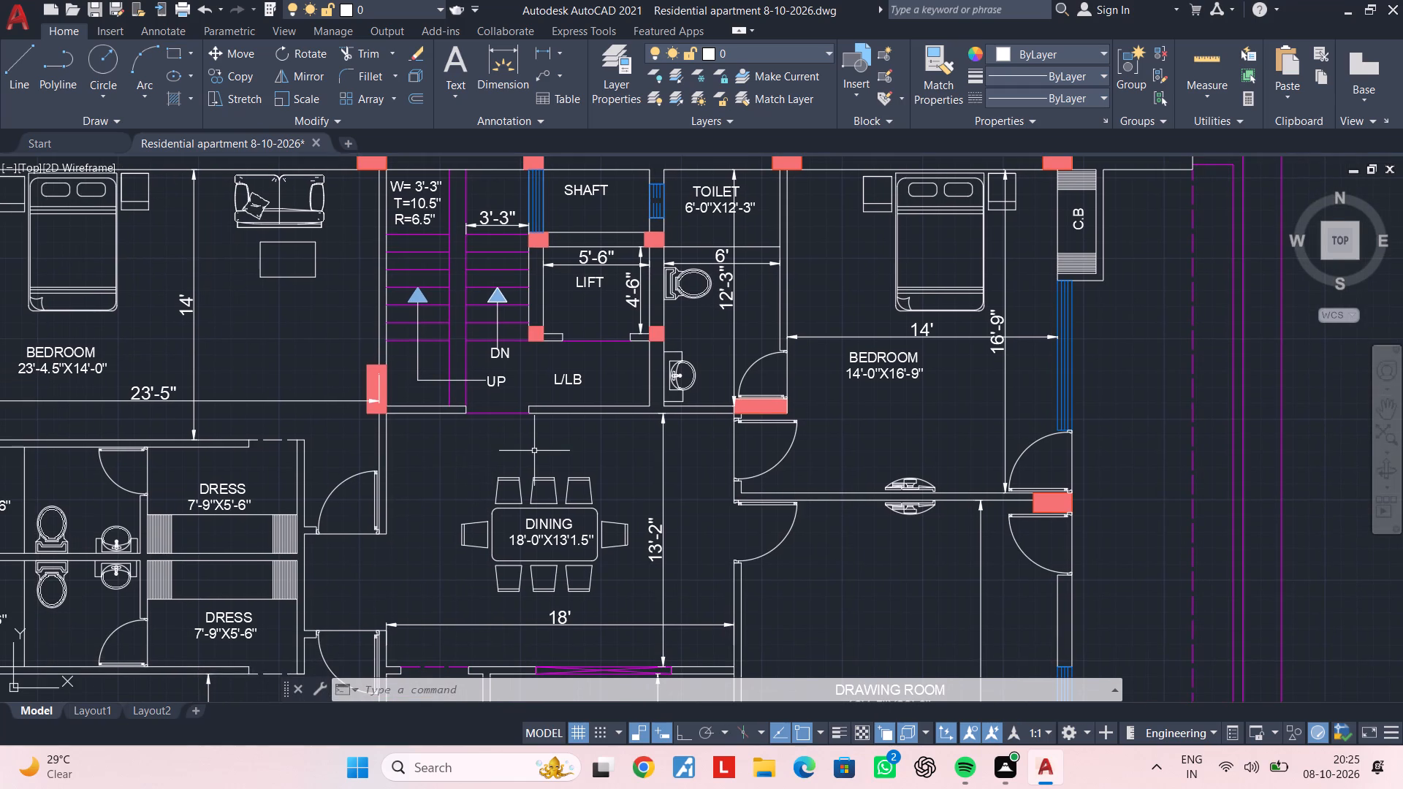
Save the drawing with the cupboard labels added.
key("ctrl+s")
key("ctrl+s")
middle_click_drag(671, 490, 536, 393)
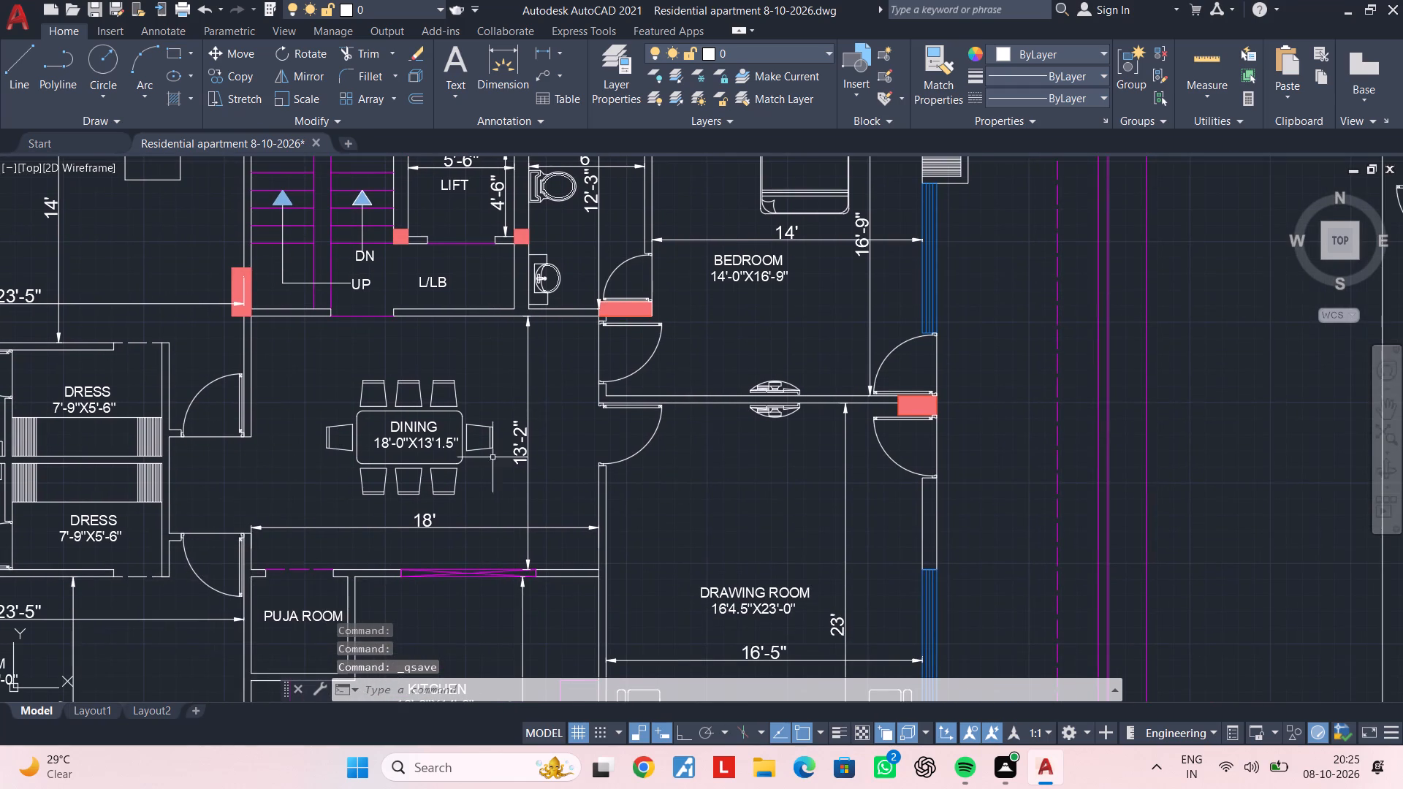
Review the furnished floor plan, checking the bedrooms, toilets, staircase, lift, cupboard labels, kitchen and drawing room.
middle_click_drag(704, 519, 588, 382)
scroll(563, 400, "down", 1)
middle_click_drag(563, 400, 713, 387)
middle_click_drag(382, 441, 605, 438)
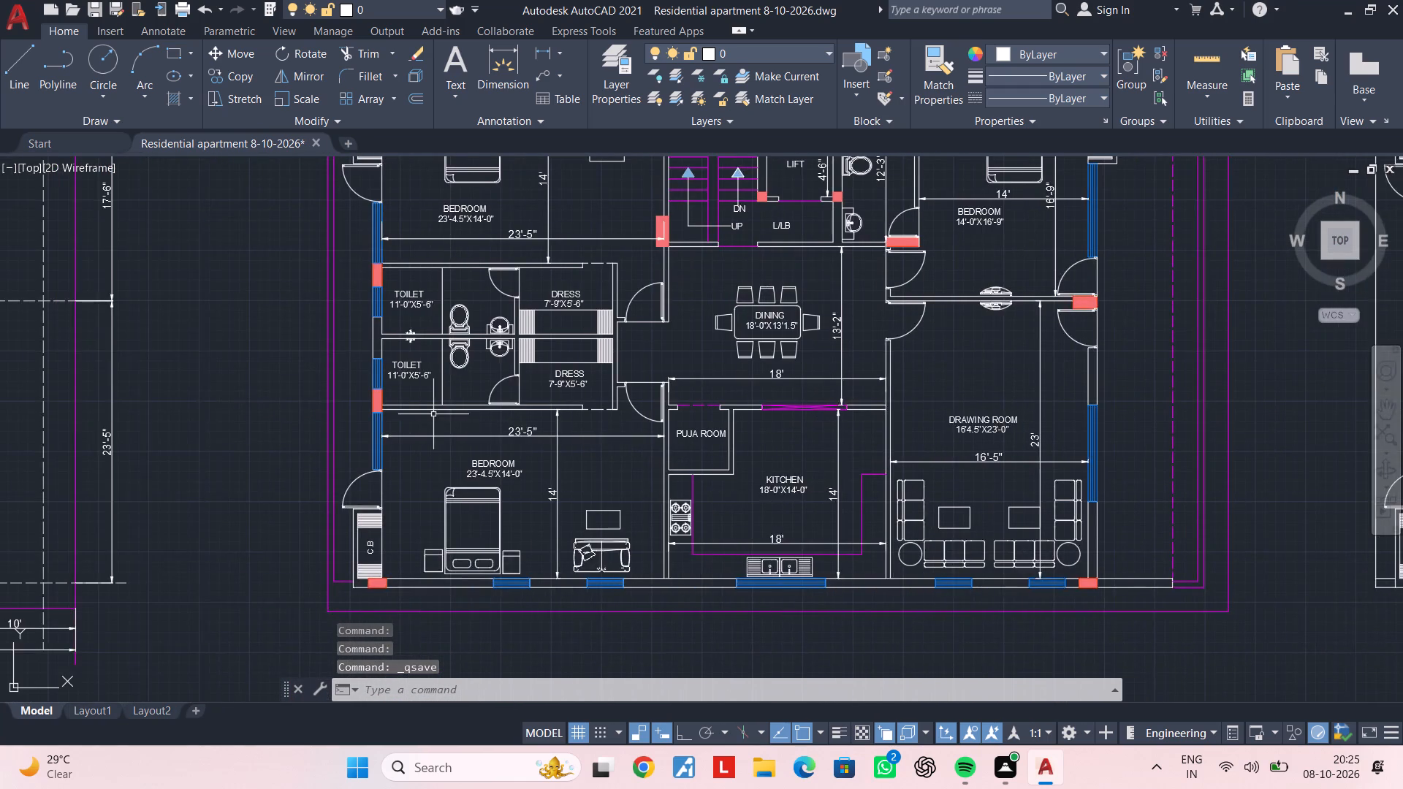
middle_click_drag(433, 414, 455, 563)
middle_click_drag(473, 387, 479, 531)
scroll(487, 423, "up", 2)
middle_click_drag(787, 416, 296, 403)
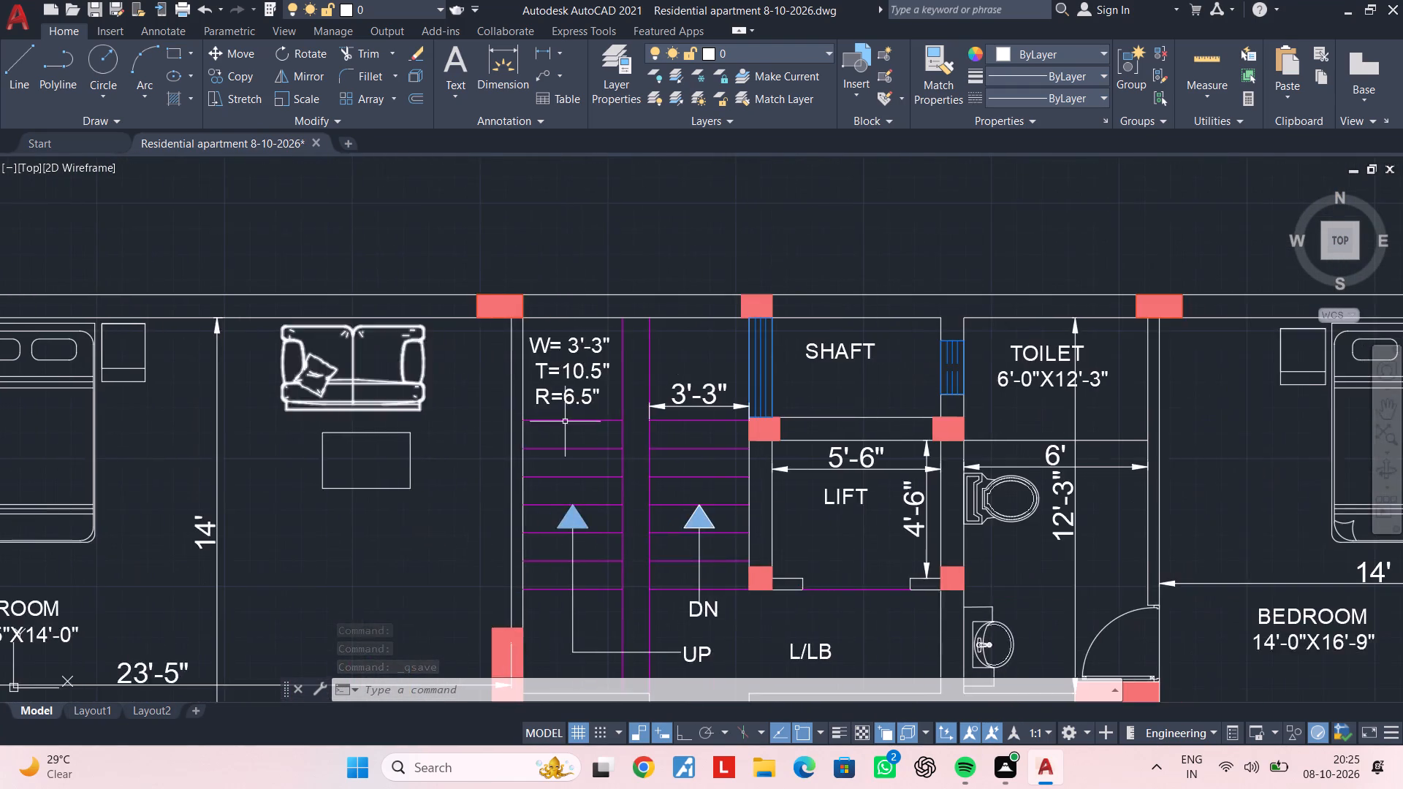
scroll(683, 424, "down", 2)
middle_click_drag(835, 436, 392, 405)
scroll(601, 390, "up", 2)
middle_click_drag(433, 392, 586, 359)
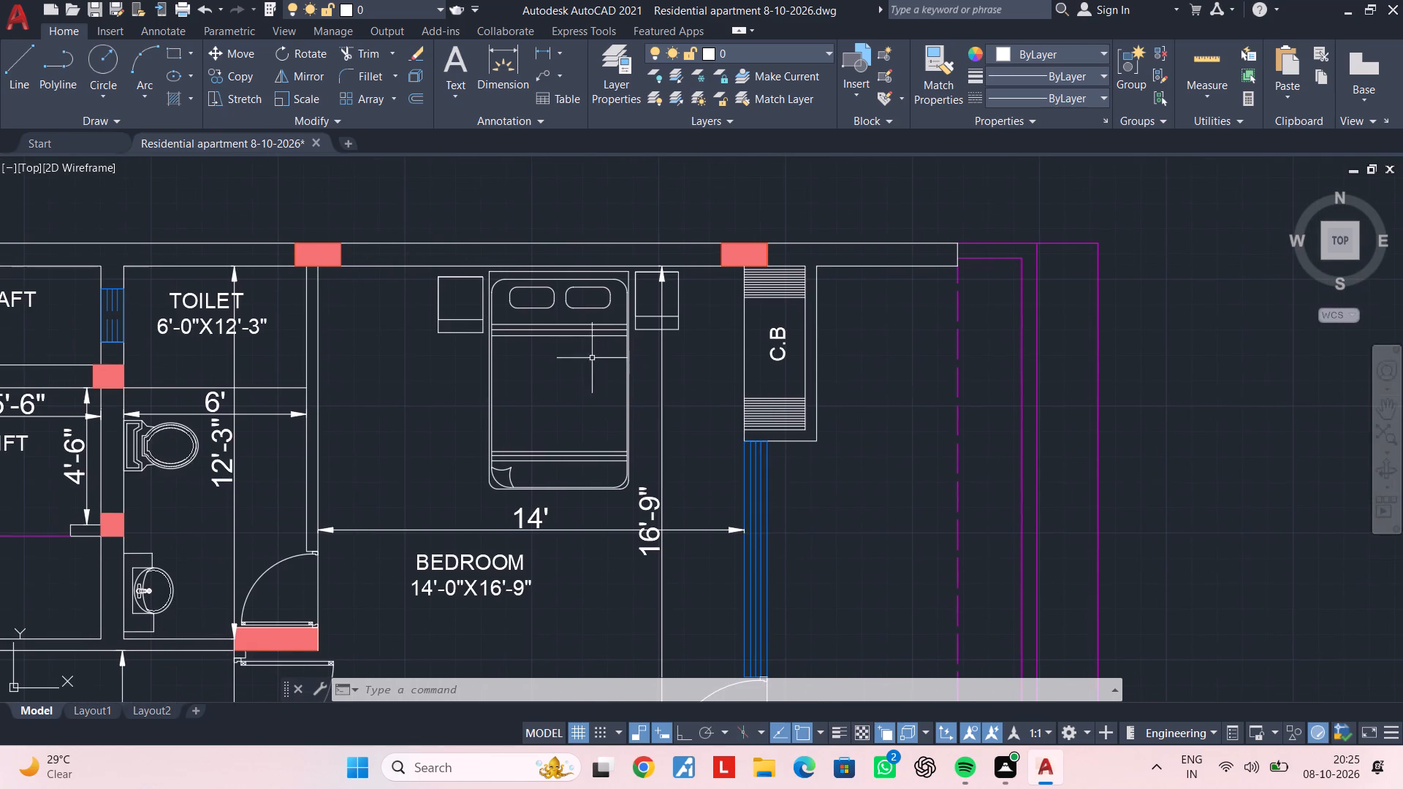
scroll(784, 451, "up", 4)
scroll(479, 402, "down", 4)
middle_click_drag(460, 404, 678, 376)
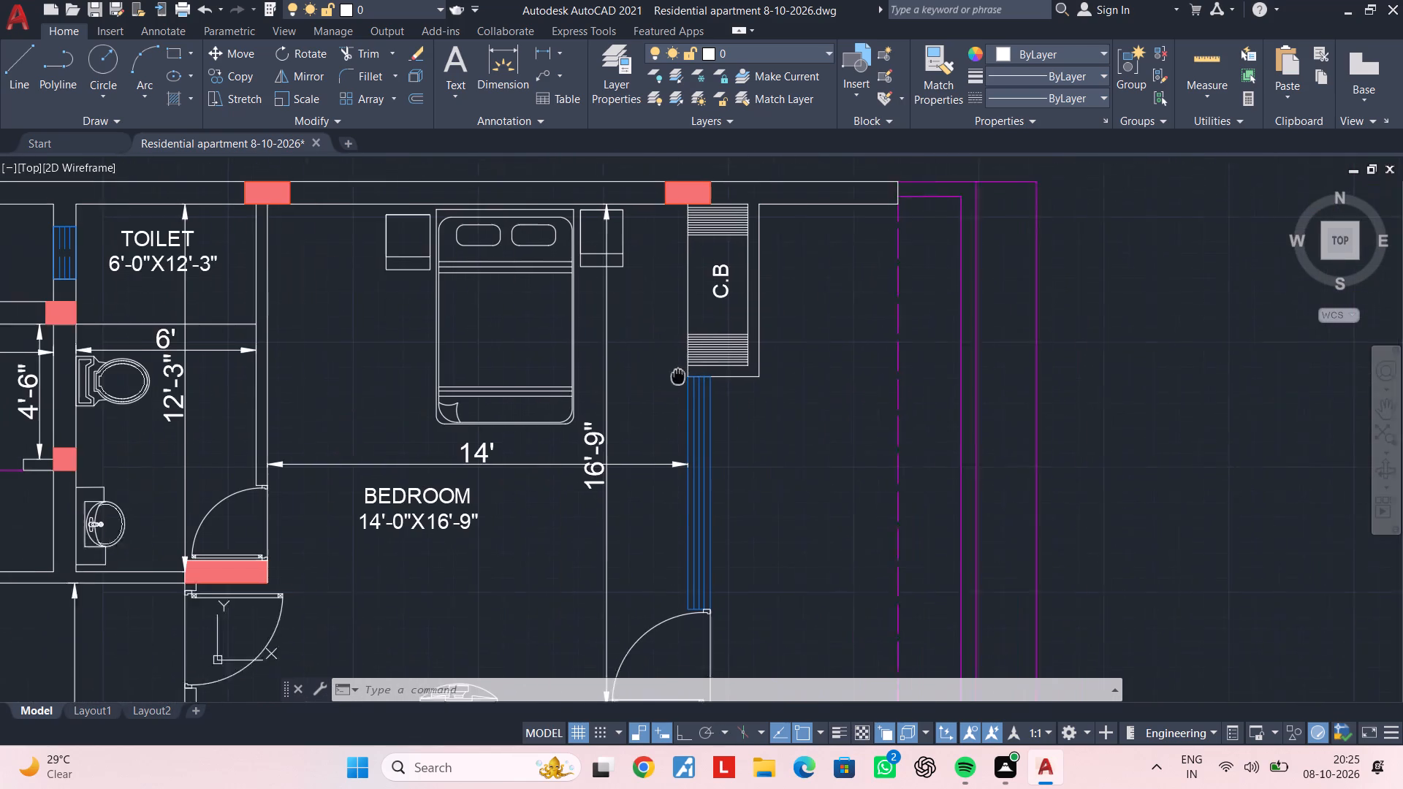
middle_click_drag(678, 376, 728, 376)
scroll(712, 468, "down", 1)
middle_click_drag(712, 468, 720, 392)
middle_click_drag(756, 451, 751, 305)
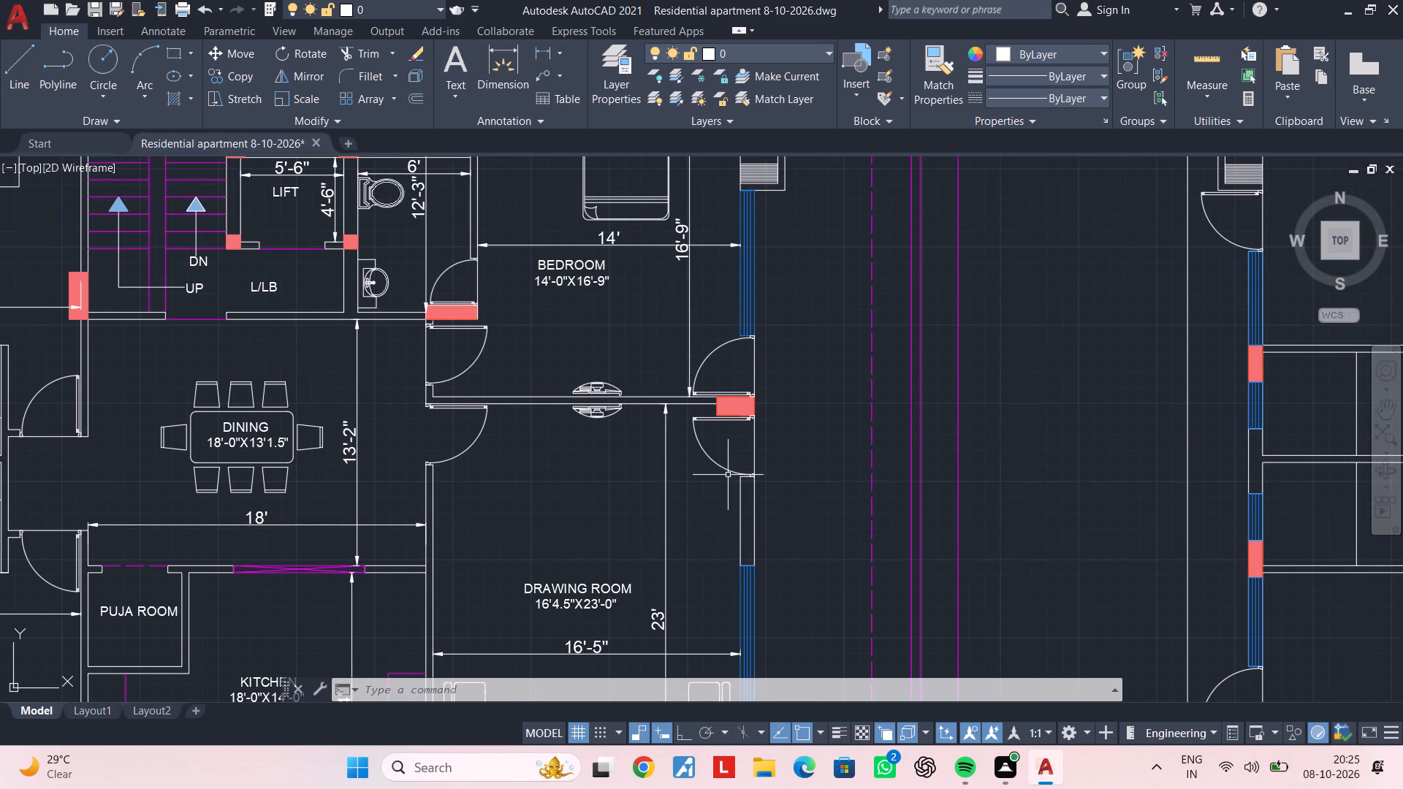
middle_click_drag(702, 491, 915, 441)
scroll(782, 471, "down", 2)
middle_click_drag(782, 471, 818, 381)
middle_click_drag(644, 457, 655, 503)
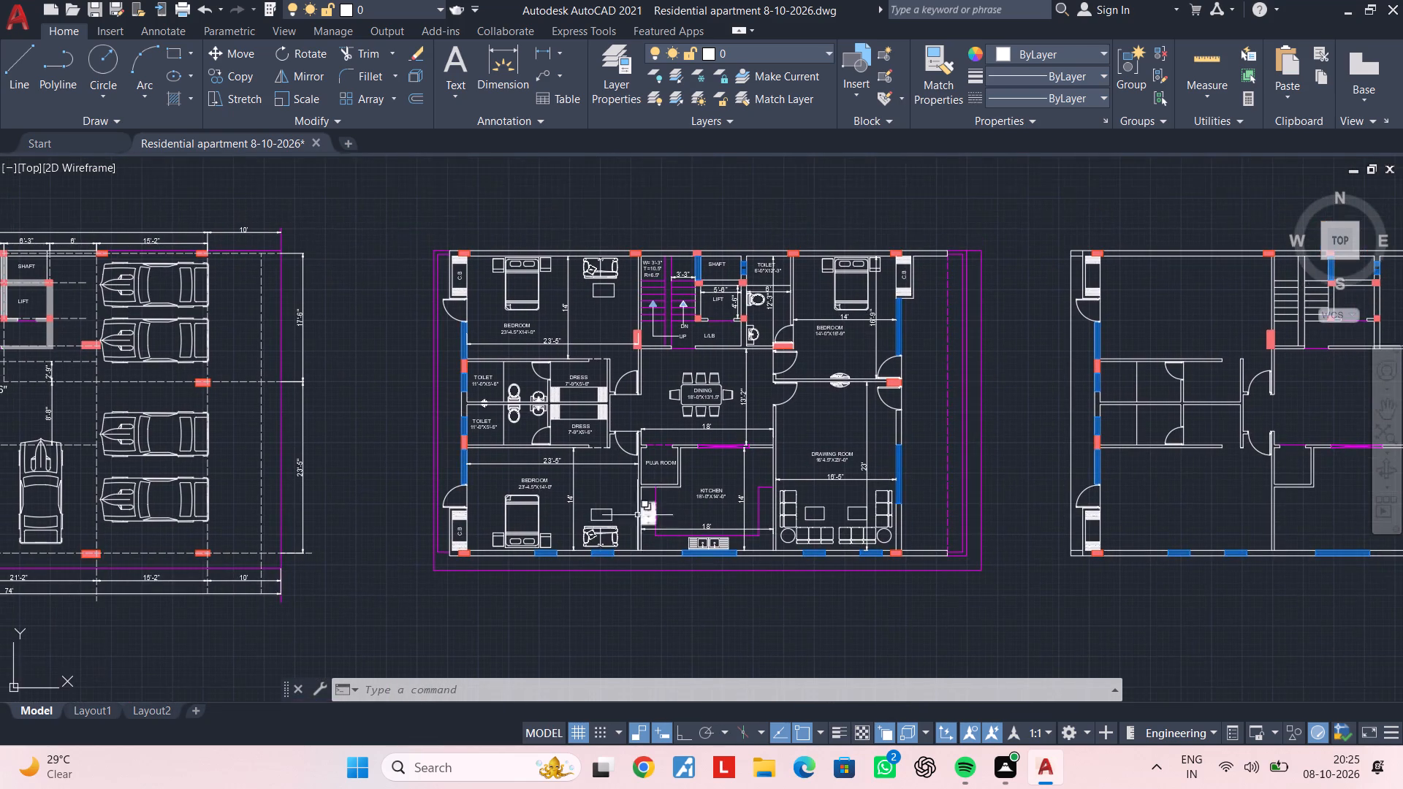
scroll(490, 528, "up", 2)
scroll(437, 495, "up", 2)
scroll(437, 495, "down", 4)
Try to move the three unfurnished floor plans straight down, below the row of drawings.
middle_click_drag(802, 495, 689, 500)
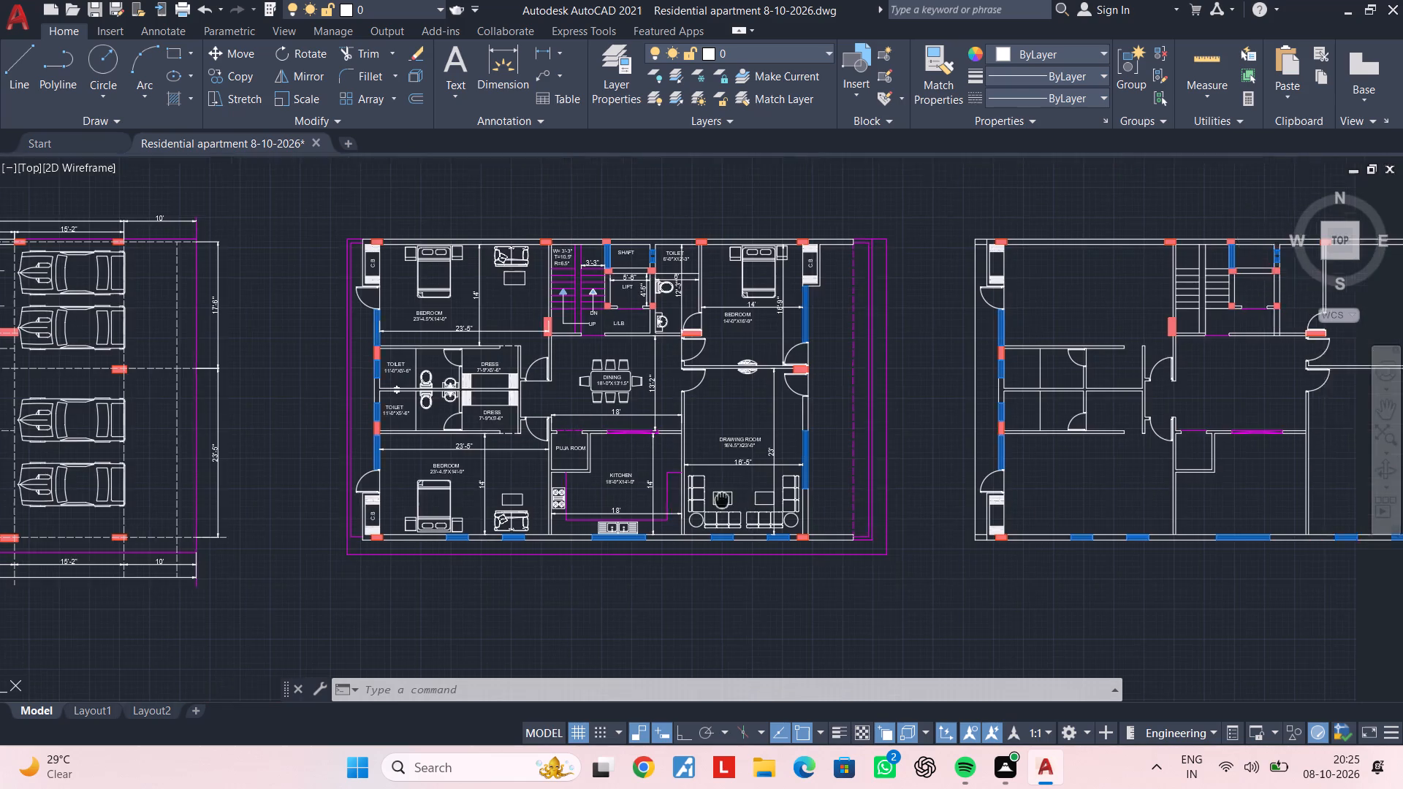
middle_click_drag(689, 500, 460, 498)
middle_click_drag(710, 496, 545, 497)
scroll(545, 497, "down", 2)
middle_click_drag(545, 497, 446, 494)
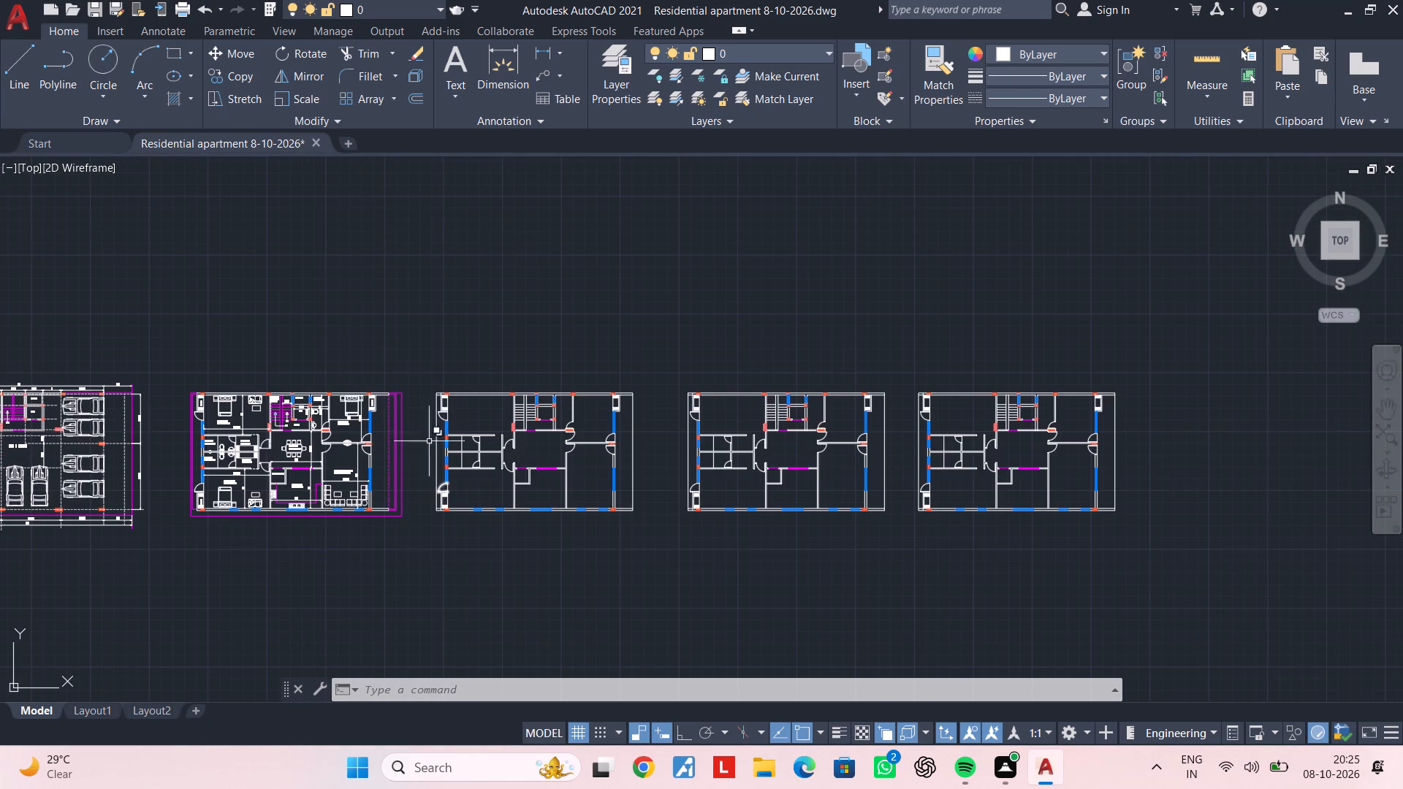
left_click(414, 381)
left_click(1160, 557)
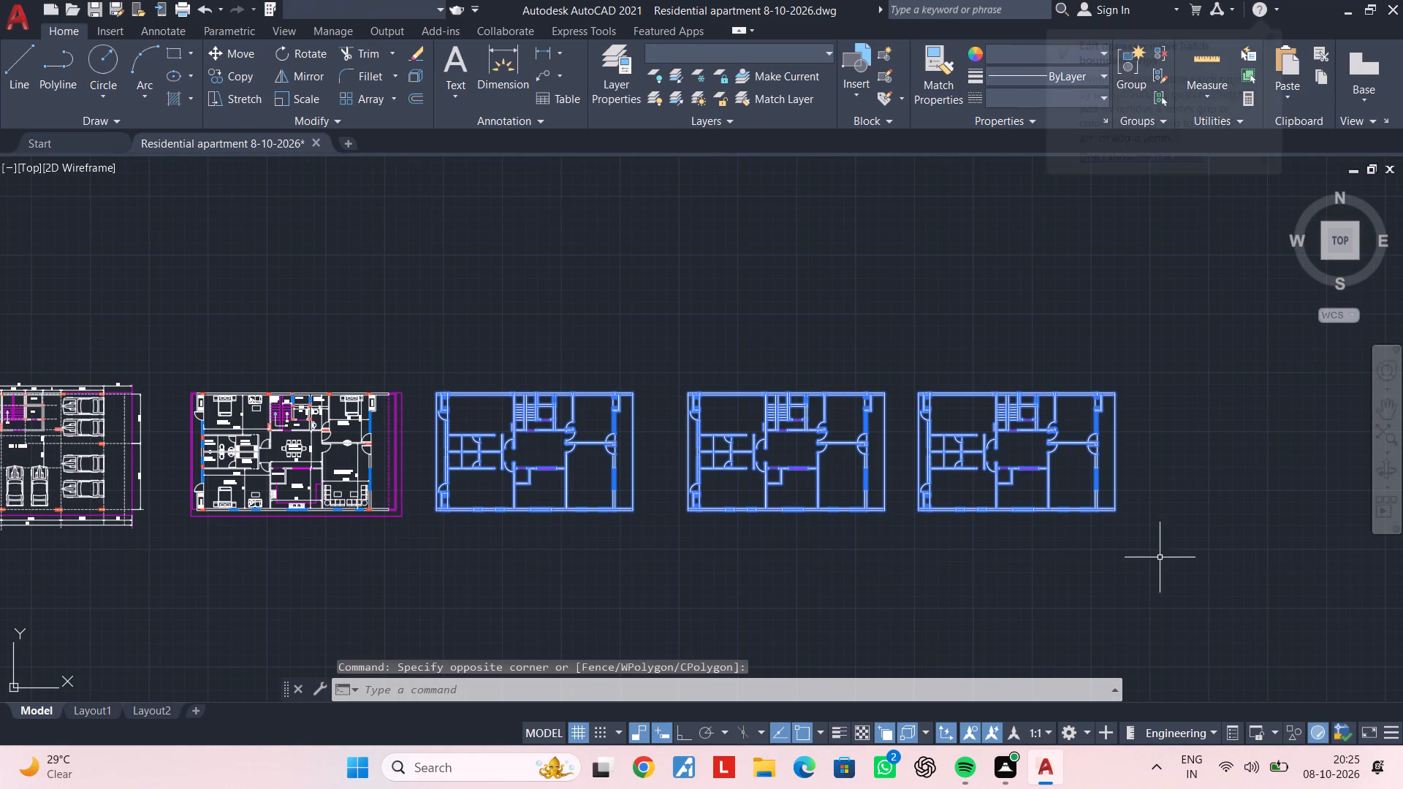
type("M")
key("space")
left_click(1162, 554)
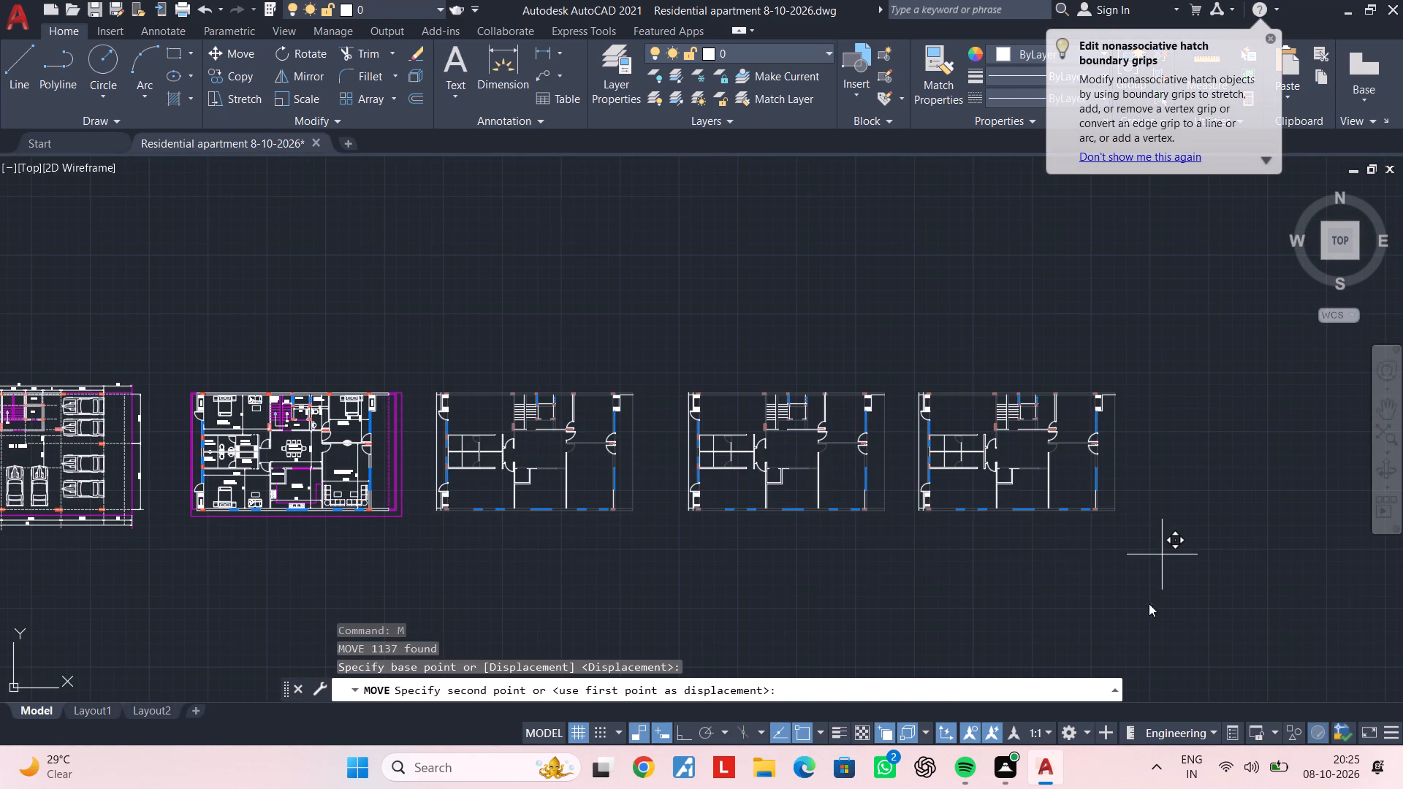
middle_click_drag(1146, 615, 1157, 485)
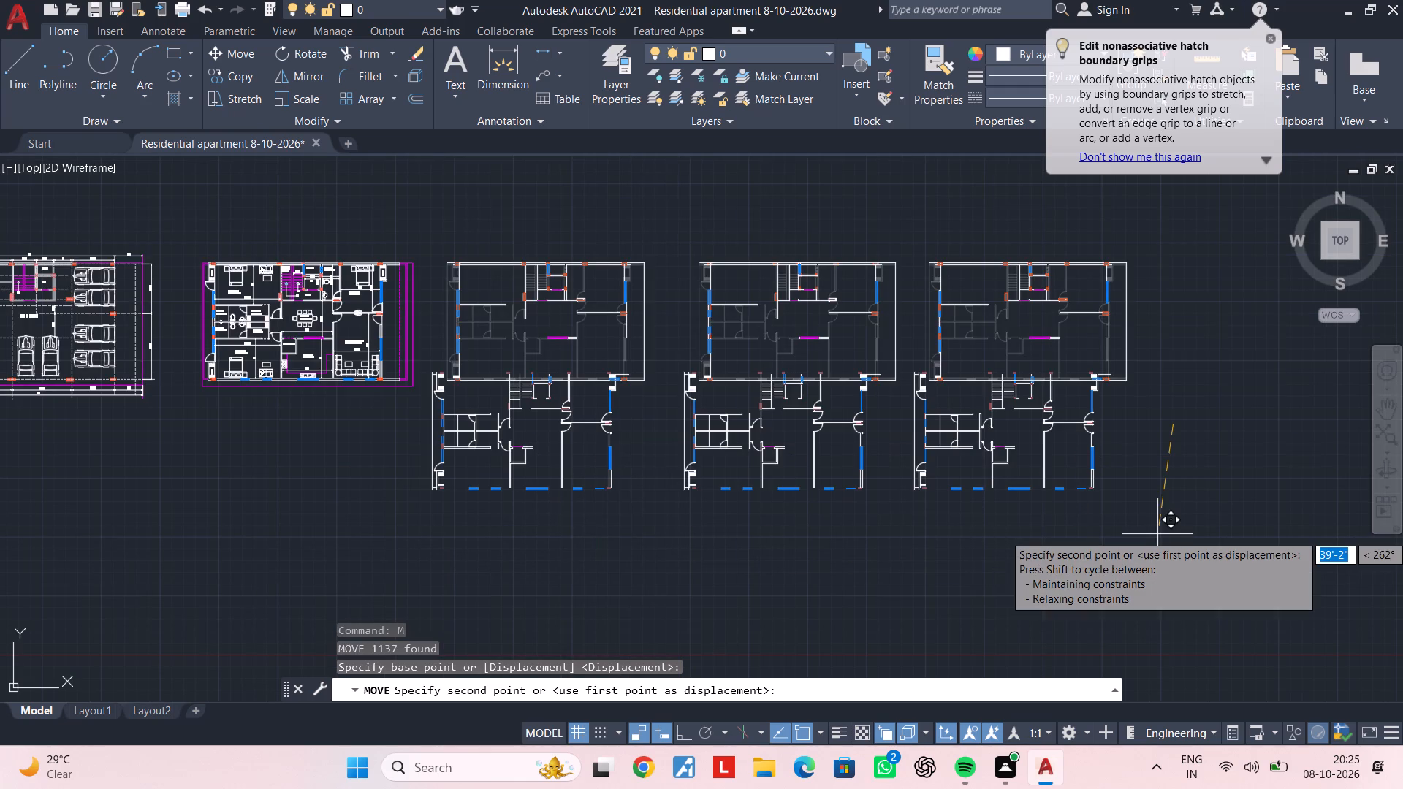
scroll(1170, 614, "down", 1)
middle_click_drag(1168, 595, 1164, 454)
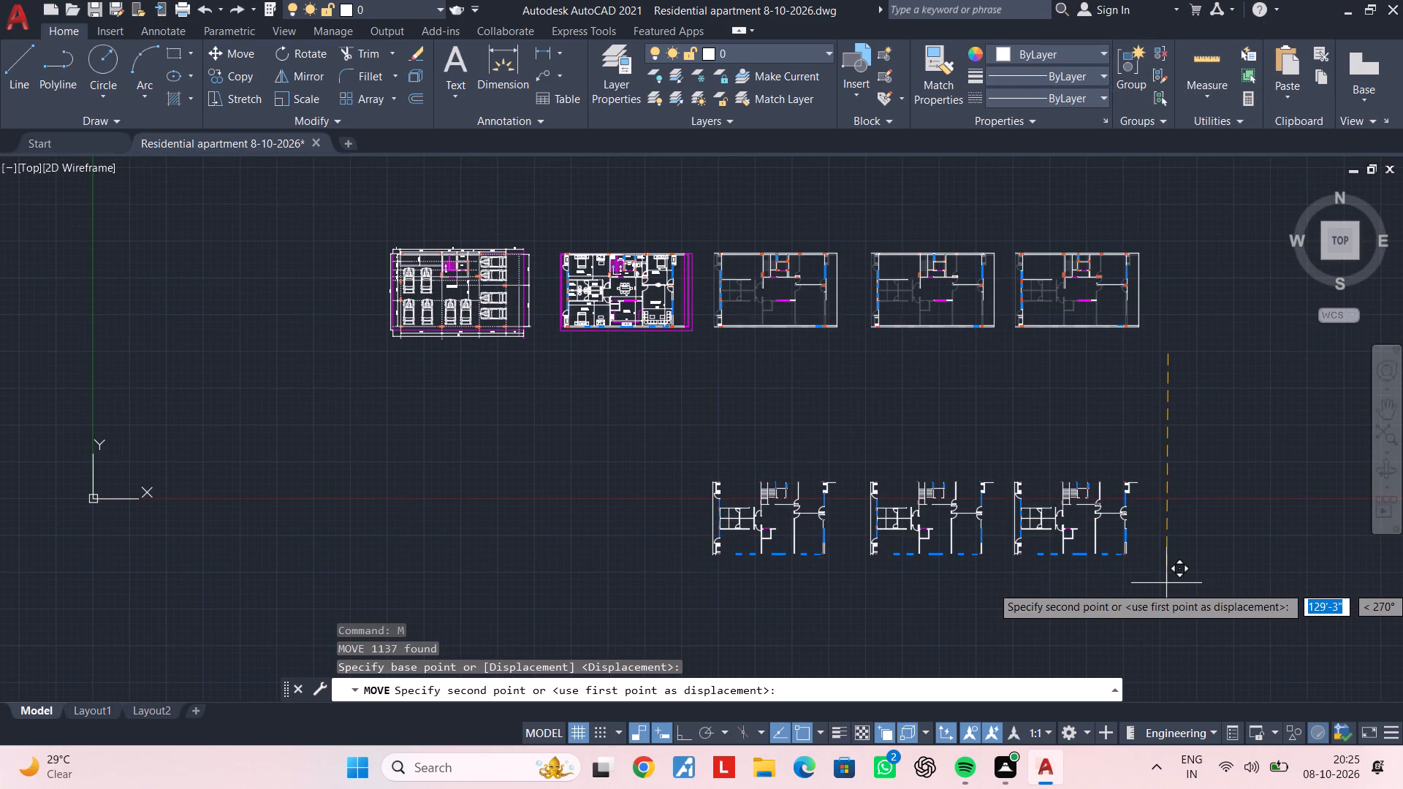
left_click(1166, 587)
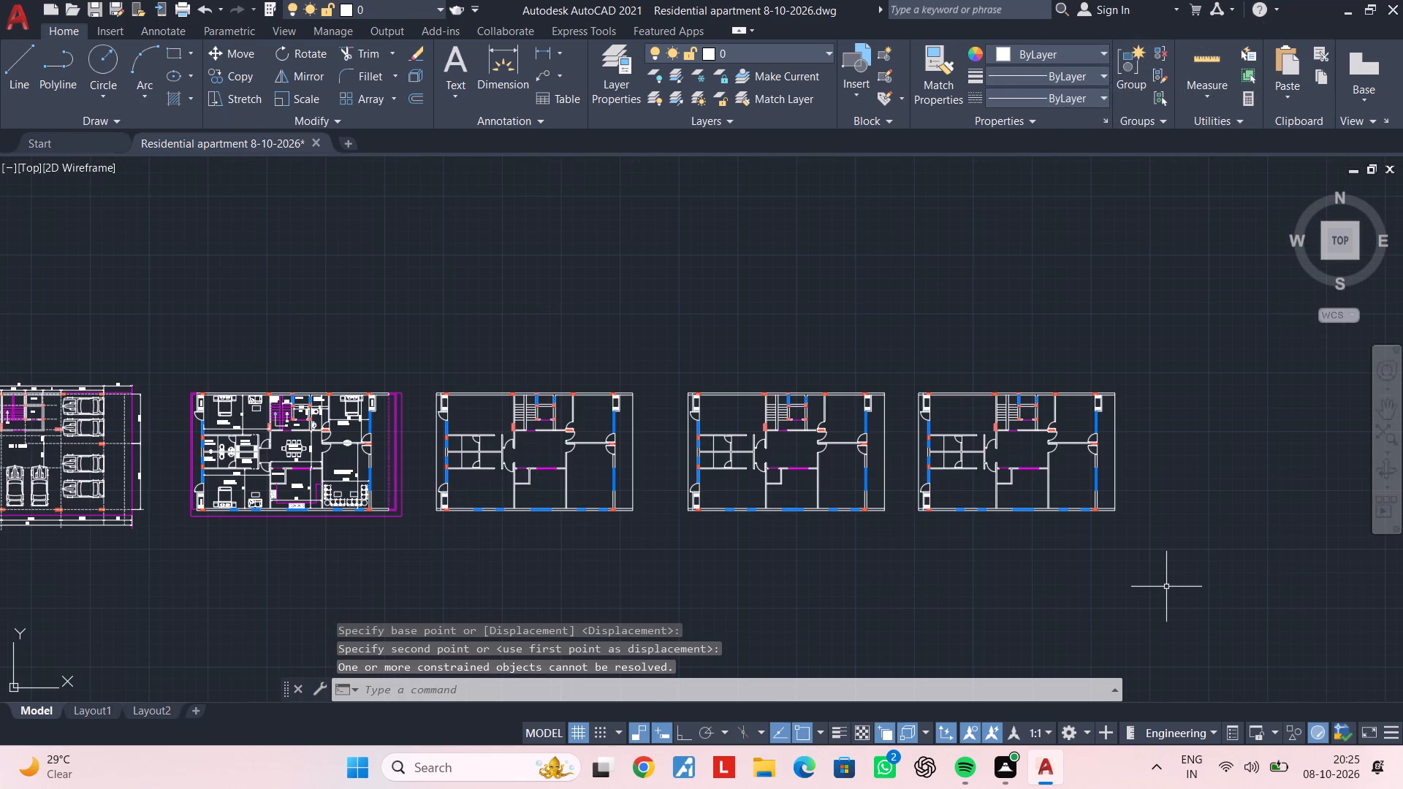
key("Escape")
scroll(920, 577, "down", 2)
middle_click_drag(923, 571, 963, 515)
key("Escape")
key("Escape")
Copy the three unfurnished floor plans together into the empty area below the row of drawings.
scroll(769, 462, "up", 2)
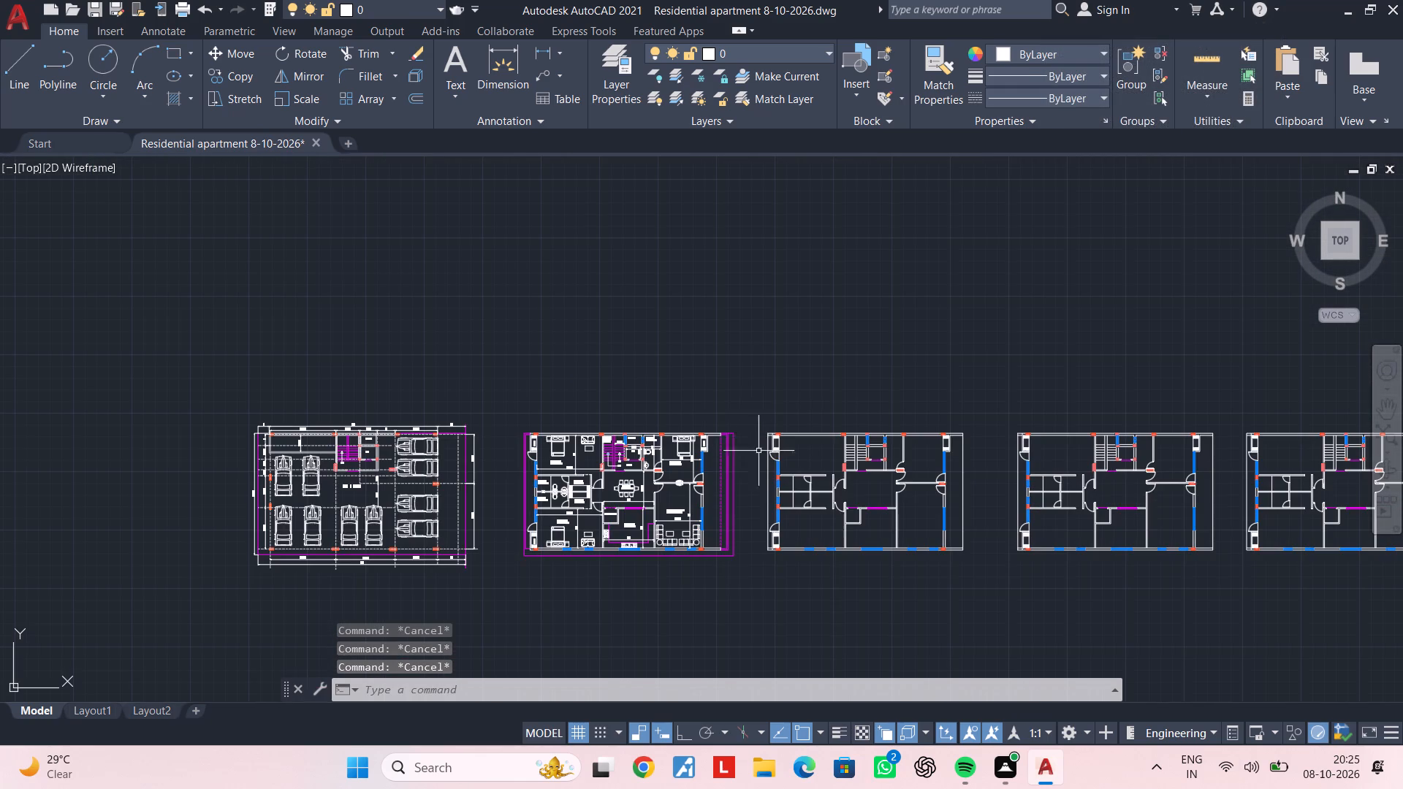
left_click(751, 406)
middle_click_drag(811, 519, 701, 369)
middle_click_drag(1068, 451, 834, 455)
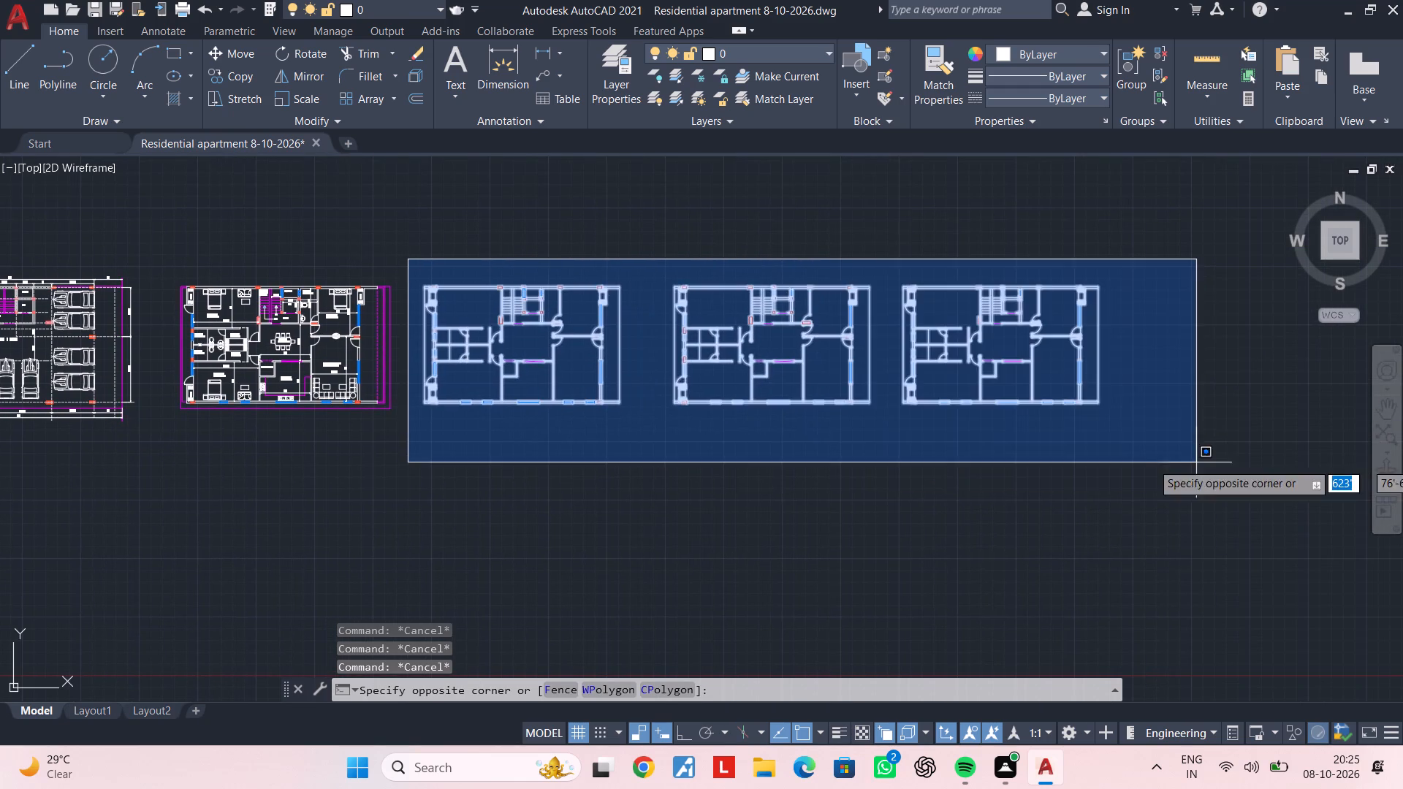
left_click(1207, 462)
type("CO")
key("space")
left_click_drag(1207, 462, 1206, 504)
scroll(1212, 572, "down", 2)
middle_click_drag(1212, 573, 1193, 407)
left_click(1207, 568)
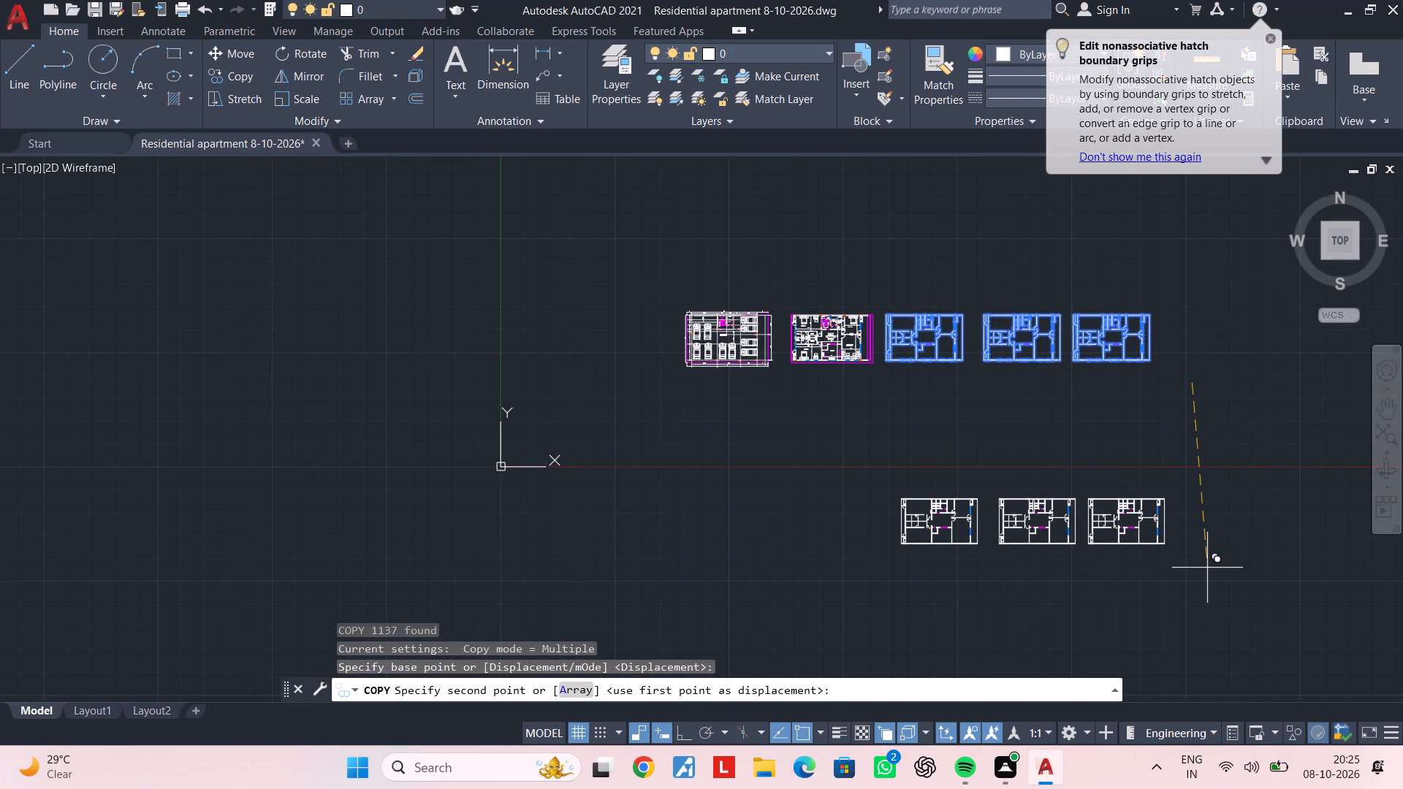
key("Escape")
key("Escape")
key("Escape")
key("Escape")
key("Escape")
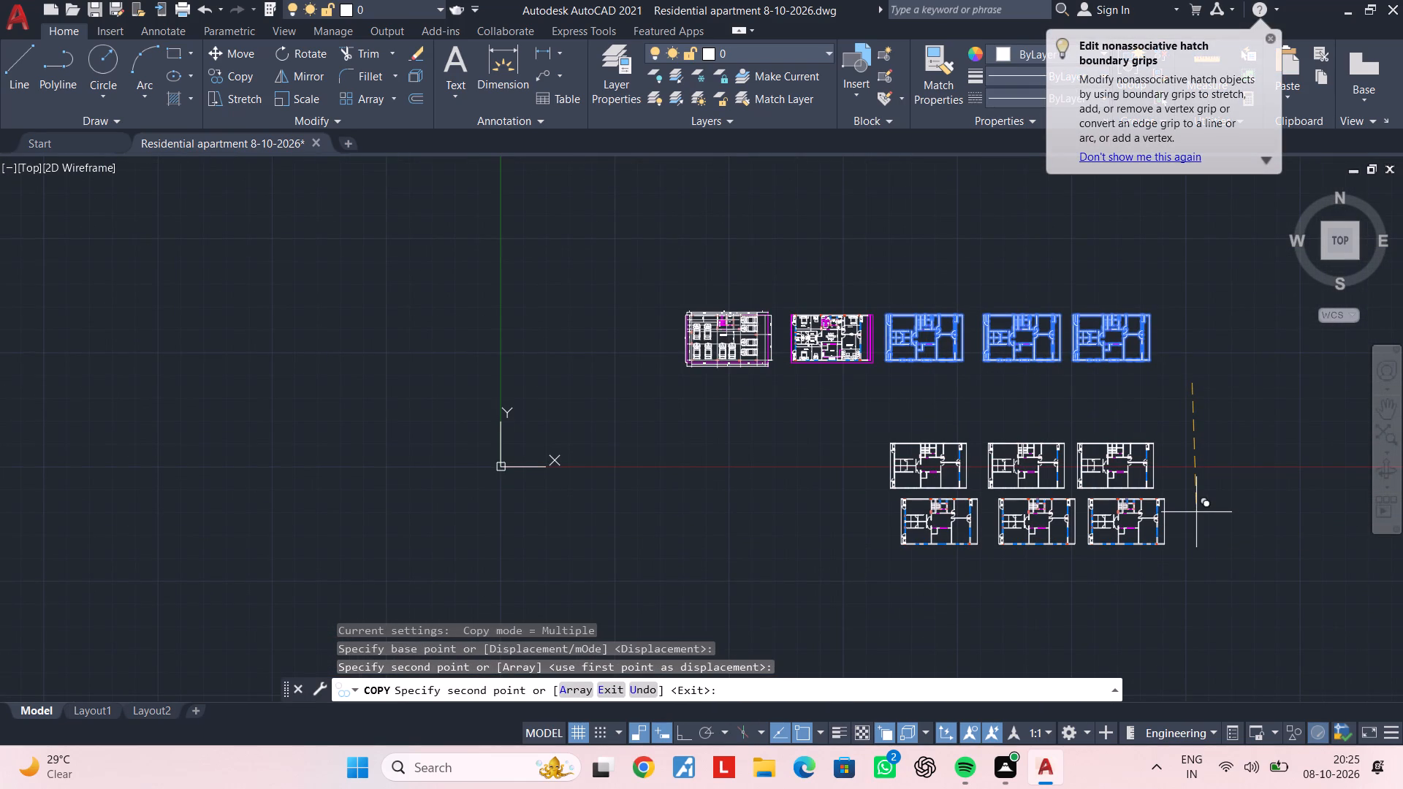
Delete the three original unfurnished floor plans beside the furnished plan.
scroll(920, 322, "up", 3)
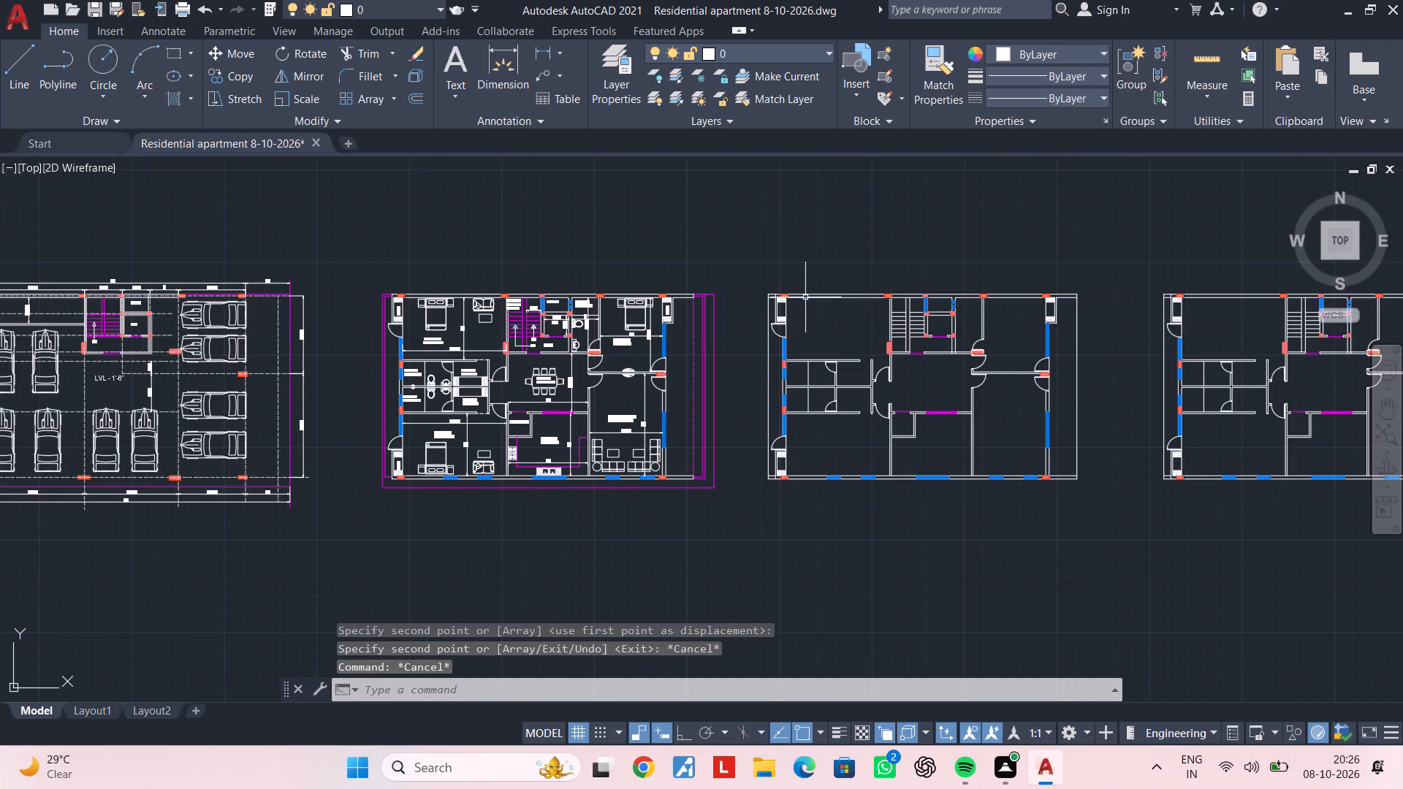
left_click(738, 254)
middle_click_drag(899, 440, 655, 403)
scroll(983, 501, "down", 1)
middle_click_drag(976, 501, 735, 502)
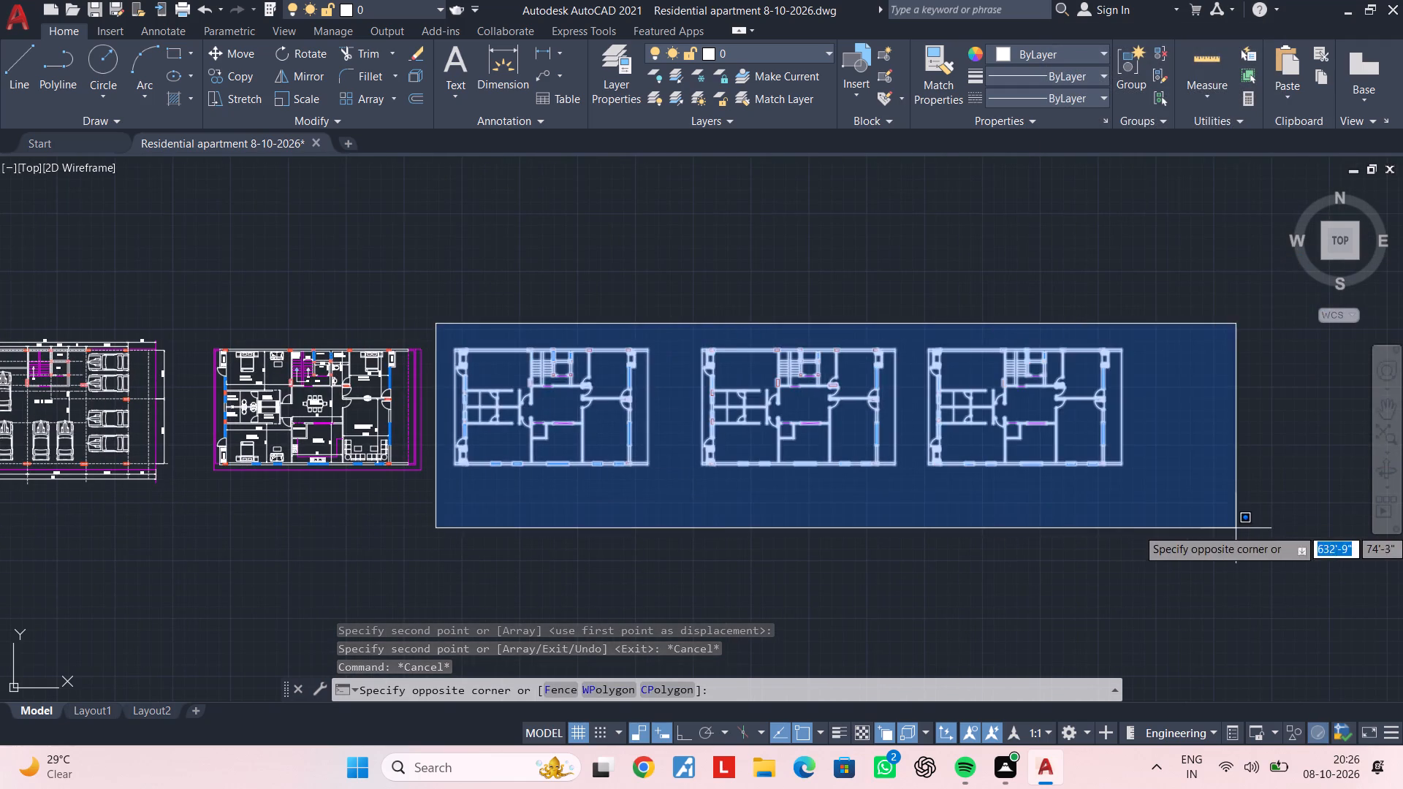
left_click(1236, 528)
key("Delete")
middle_click_drag(810, 510, 1031, 508)
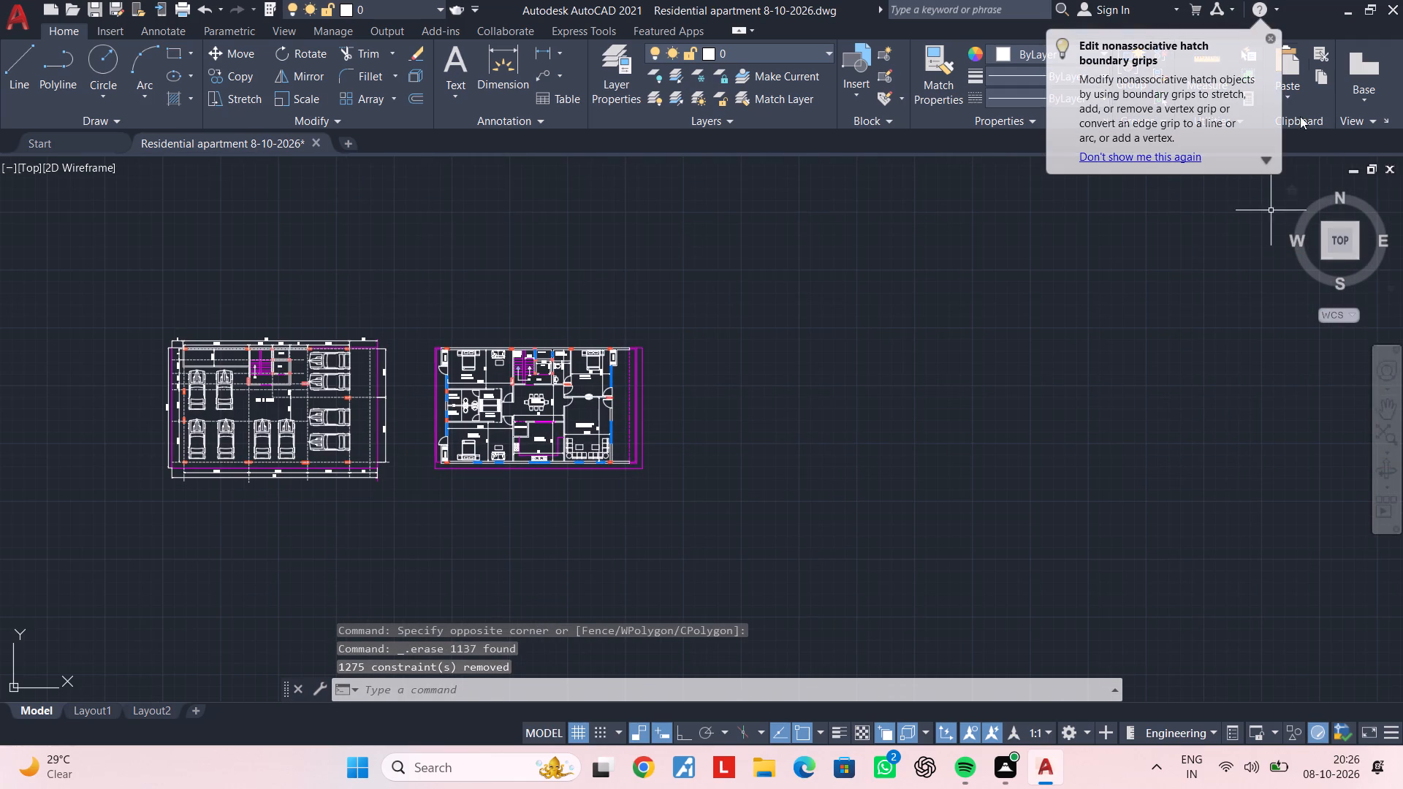
Dismiss the tip about editing nonassociative hatch boundary grips.
left_click(1274, 33)
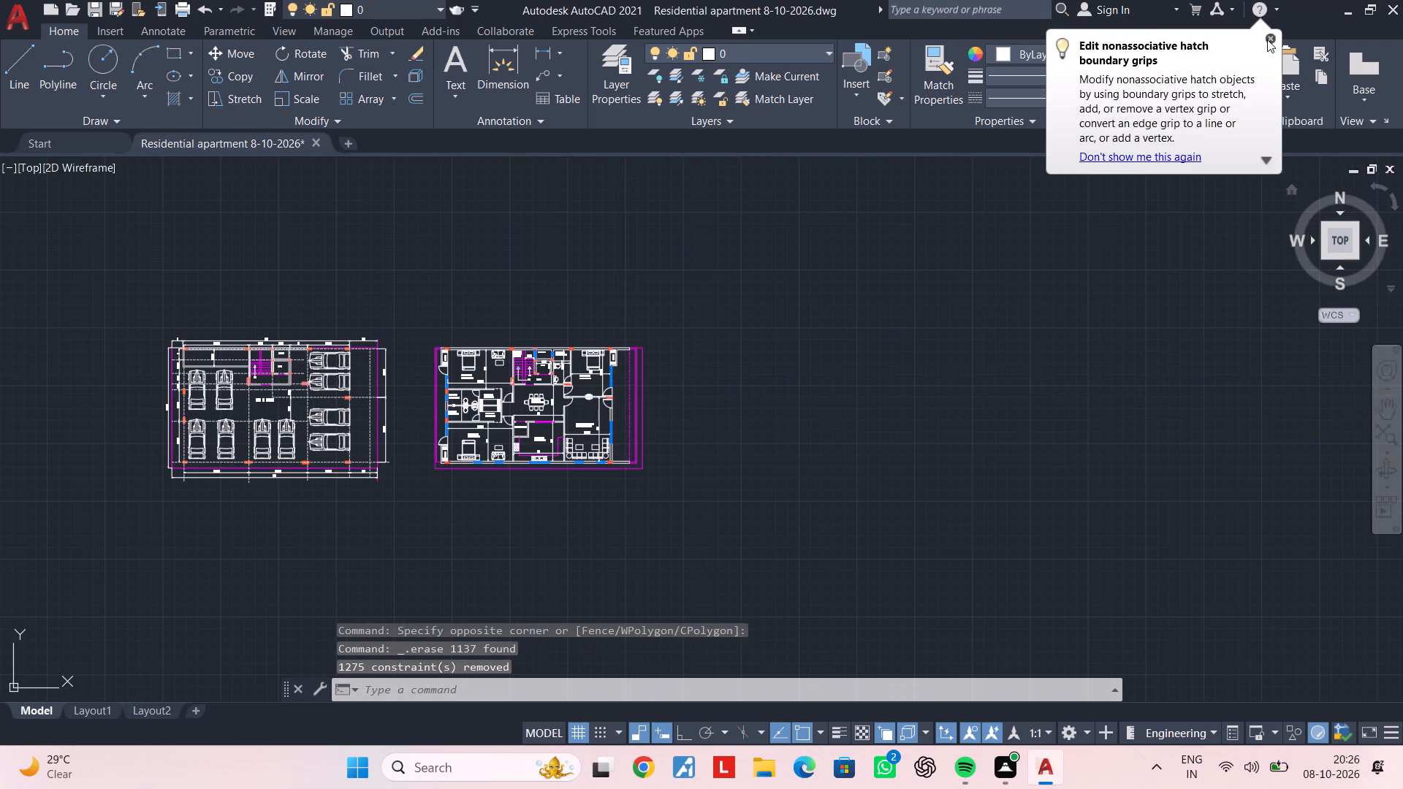
left_click(1267, 39)
key("Escape")
key("Escape")
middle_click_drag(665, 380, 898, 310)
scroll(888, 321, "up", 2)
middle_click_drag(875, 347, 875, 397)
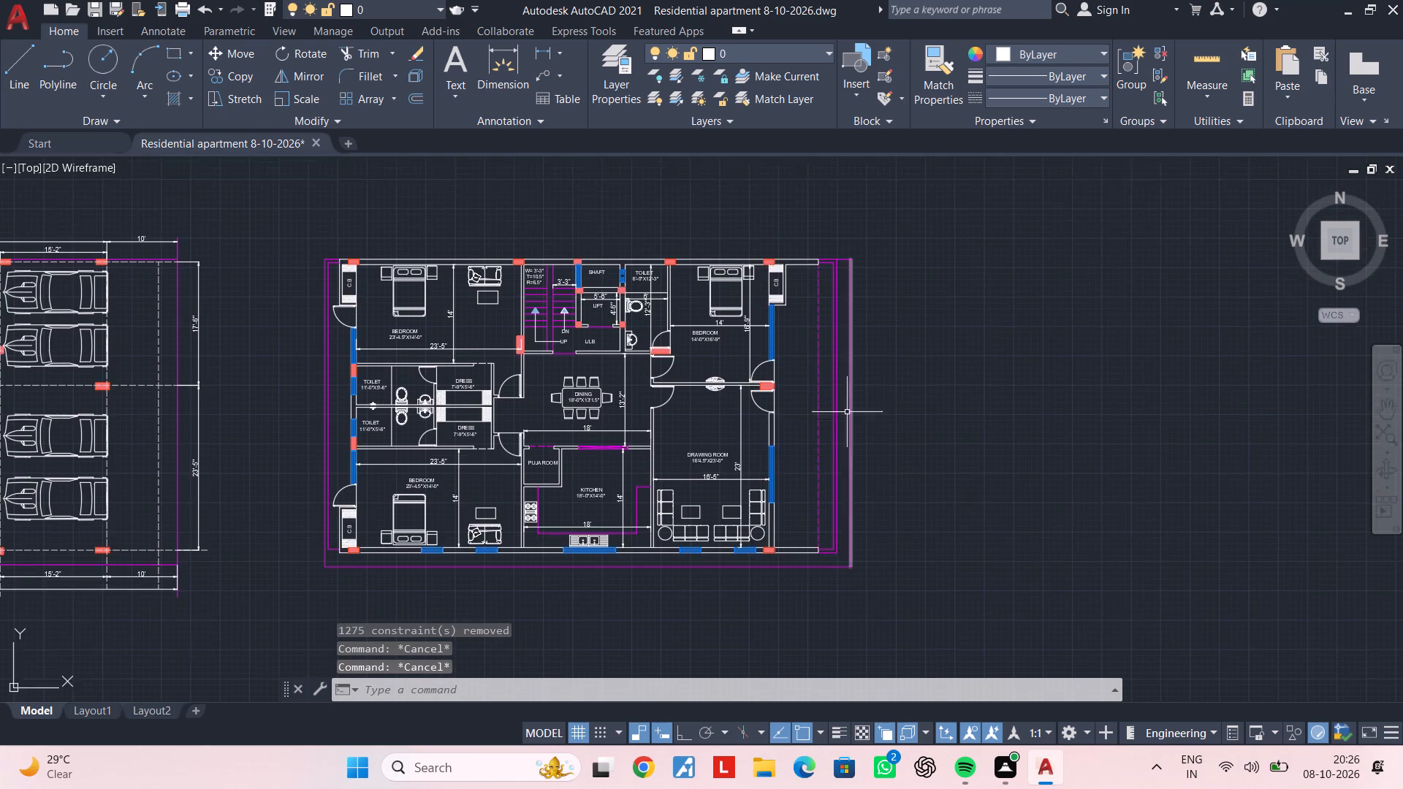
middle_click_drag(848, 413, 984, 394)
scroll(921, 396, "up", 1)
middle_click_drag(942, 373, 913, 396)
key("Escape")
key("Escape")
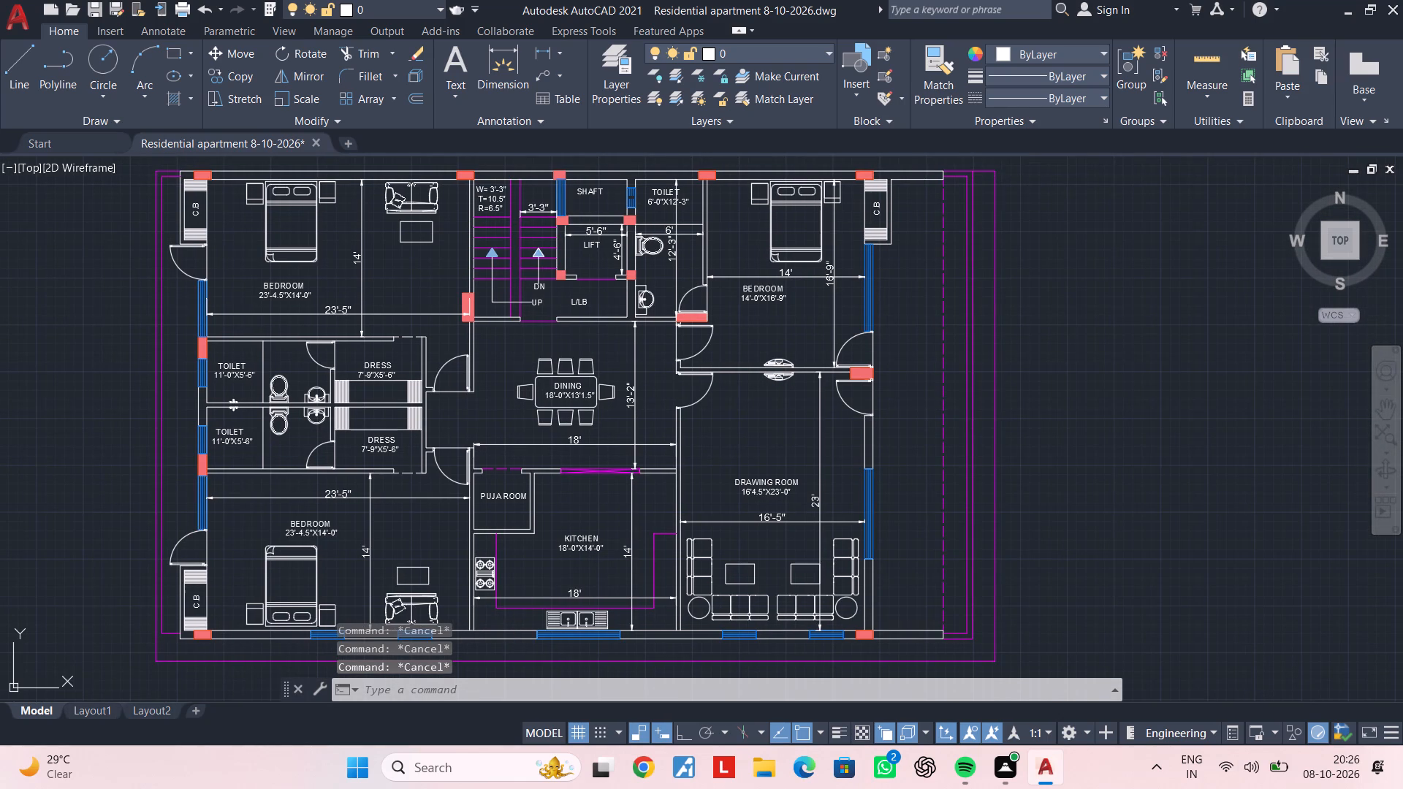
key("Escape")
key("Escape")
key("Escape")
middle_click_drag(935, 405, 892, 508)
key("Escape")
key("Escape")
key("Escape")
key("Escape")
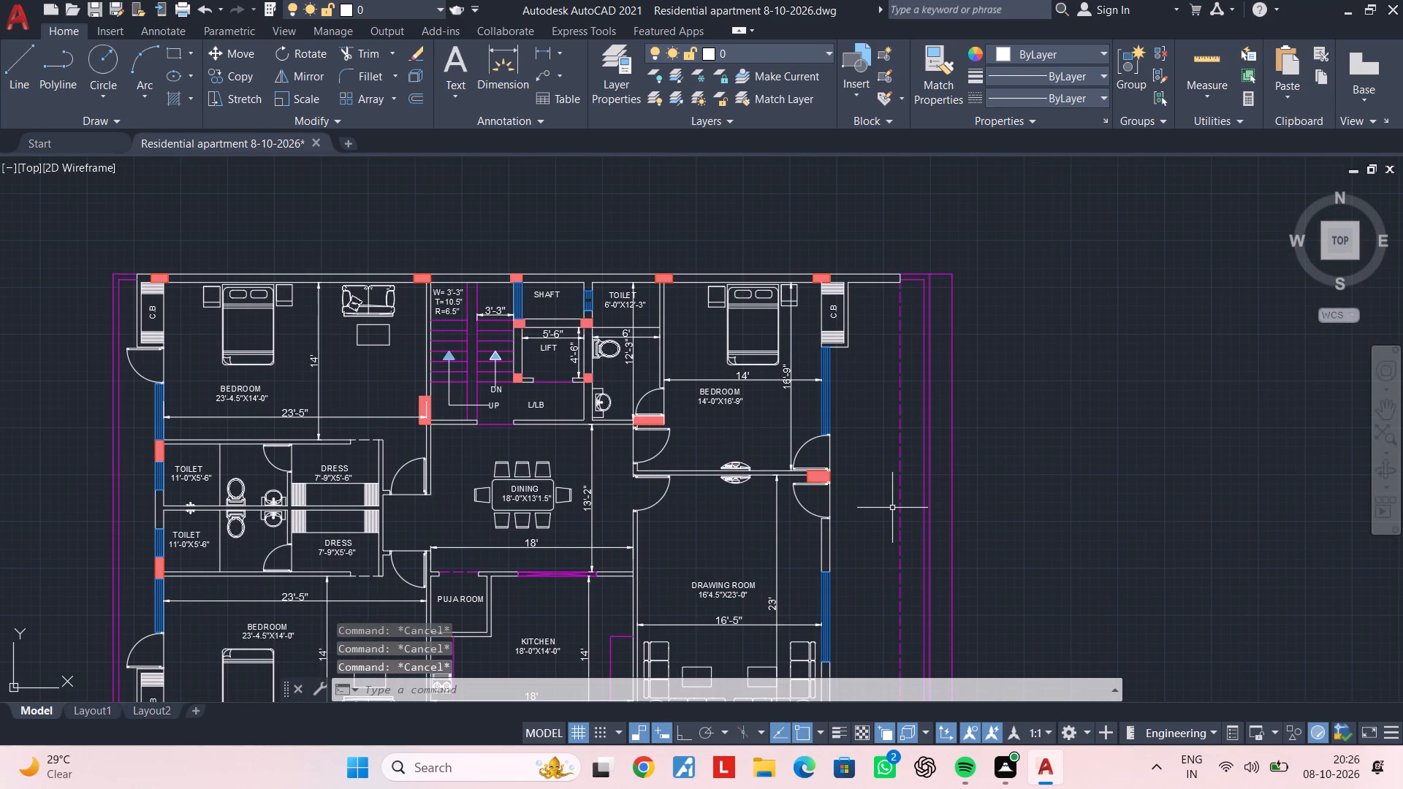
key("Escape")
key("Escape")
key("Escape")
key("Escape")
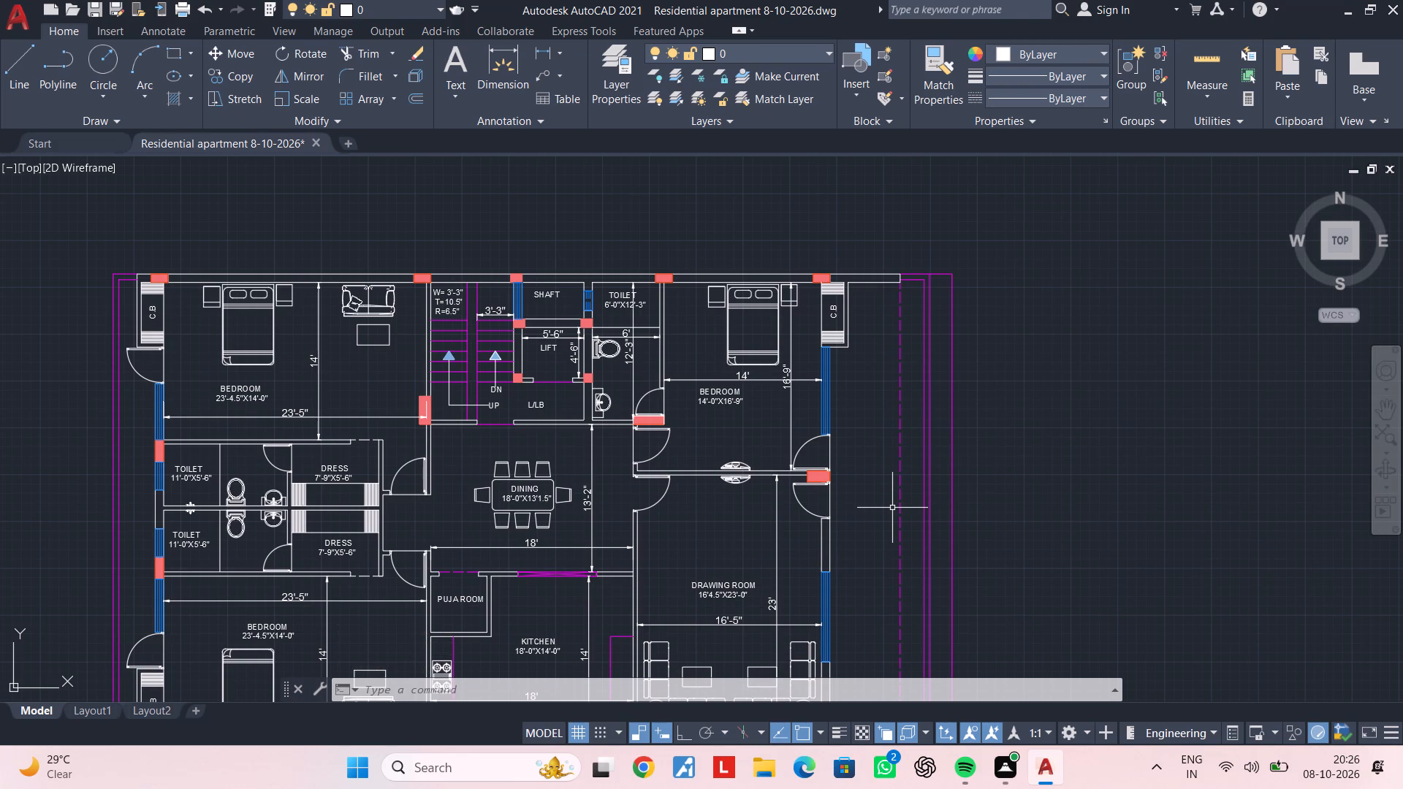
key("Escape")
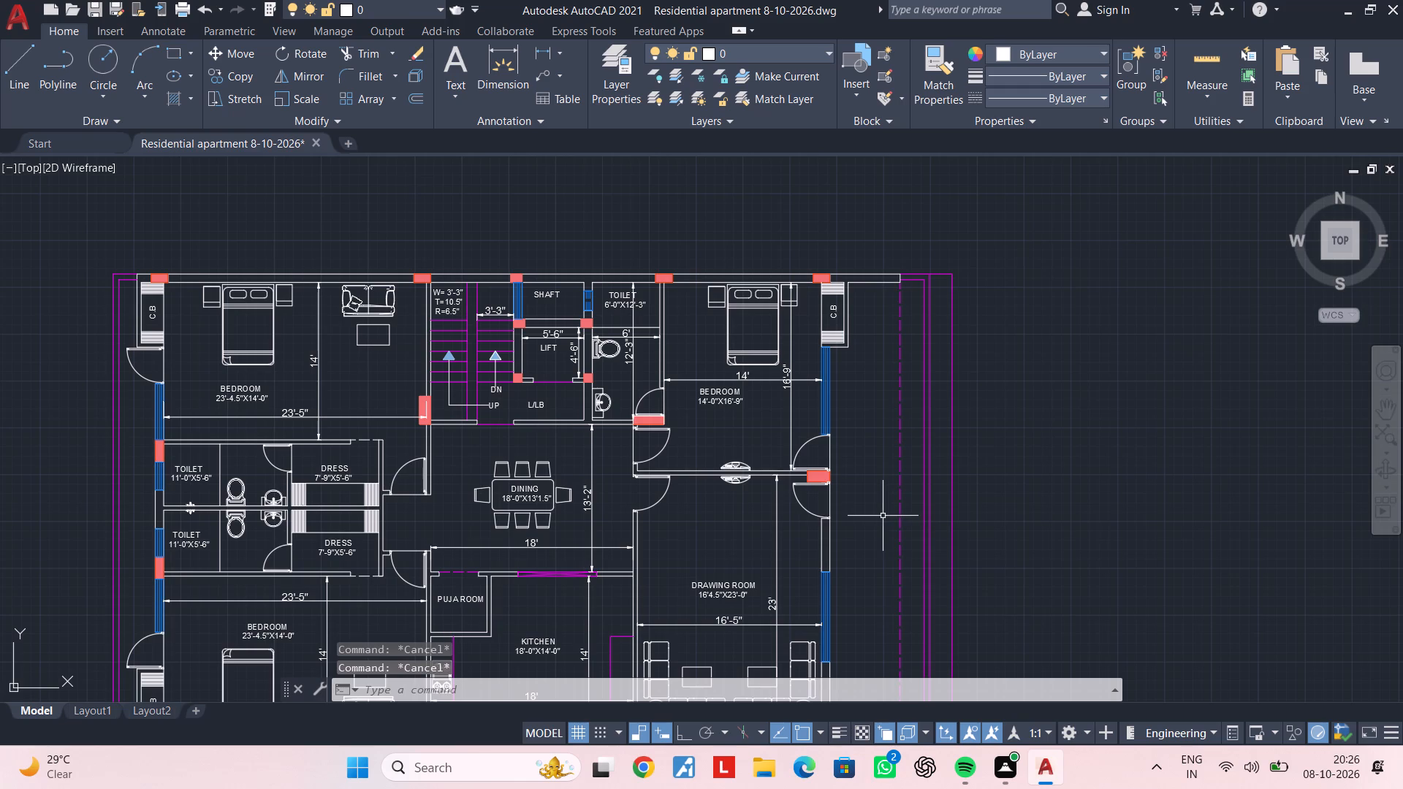
Measure the gap between the drawing room's east outer wall and the dashed magenta line with a linear dimension.
middle_click_drag(883, 516, 881, 450)
left_click(539, 49)
middle_click_drag(867, 506, 859, 385)
scroll(847, 446, "up", 2)
left_click(773, 541)
left_click(950, 544)
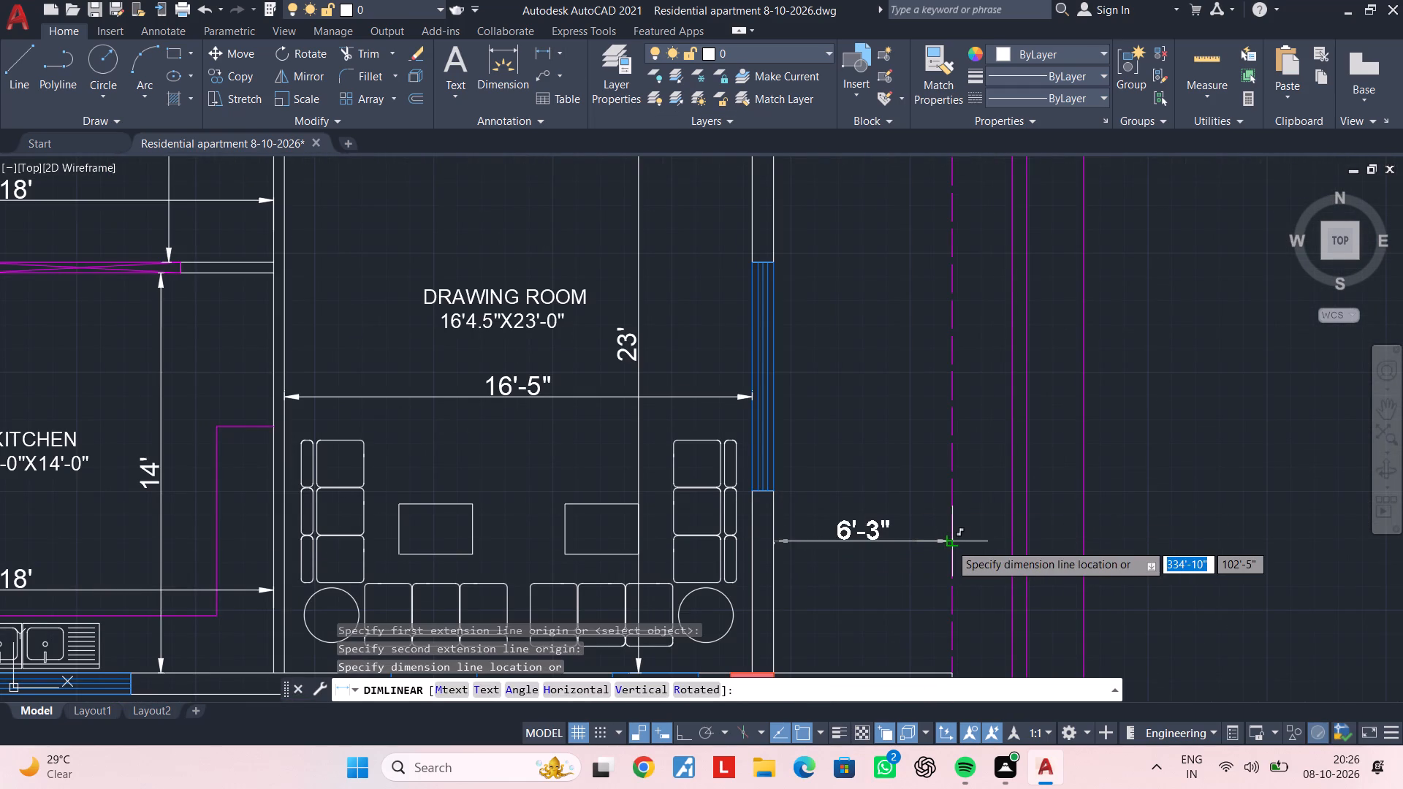
key("Escape")
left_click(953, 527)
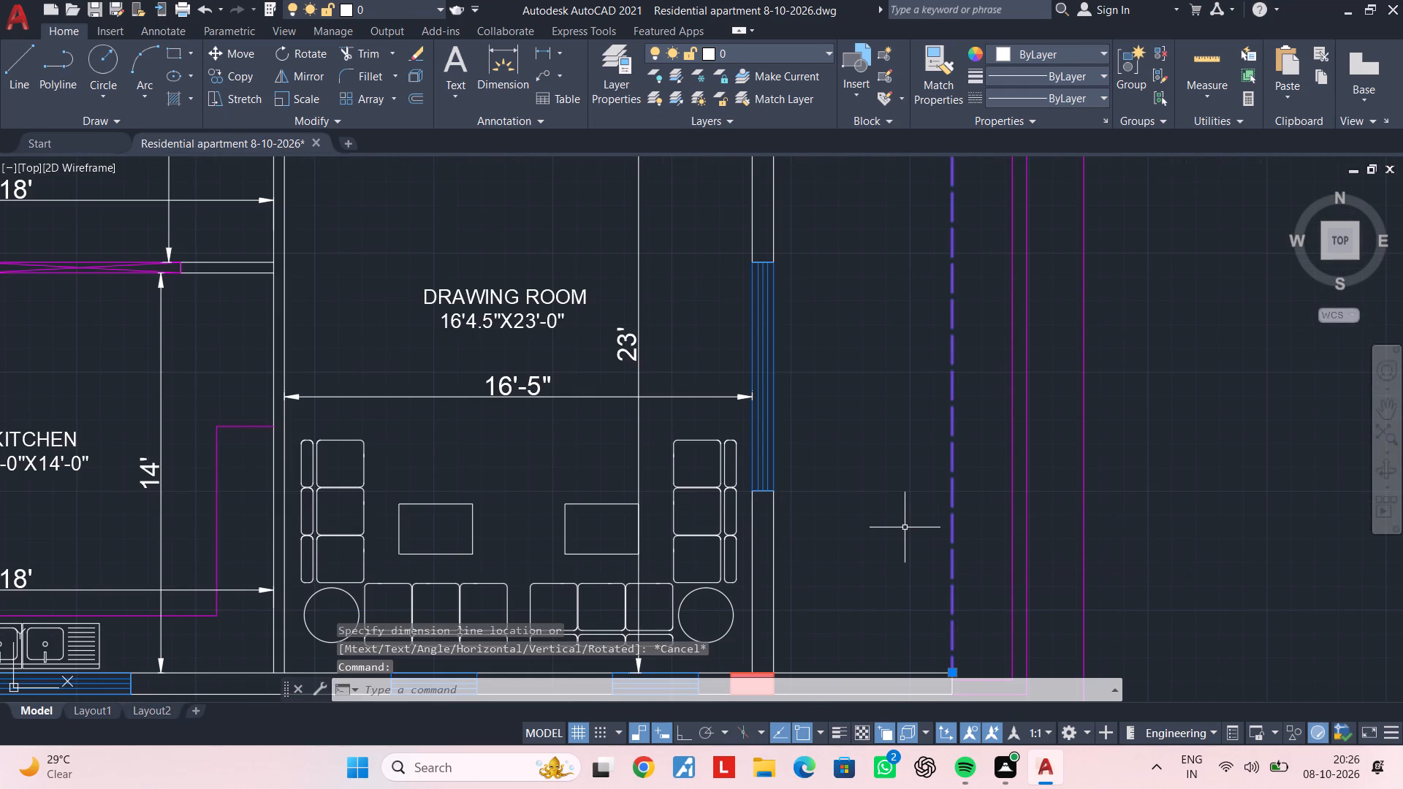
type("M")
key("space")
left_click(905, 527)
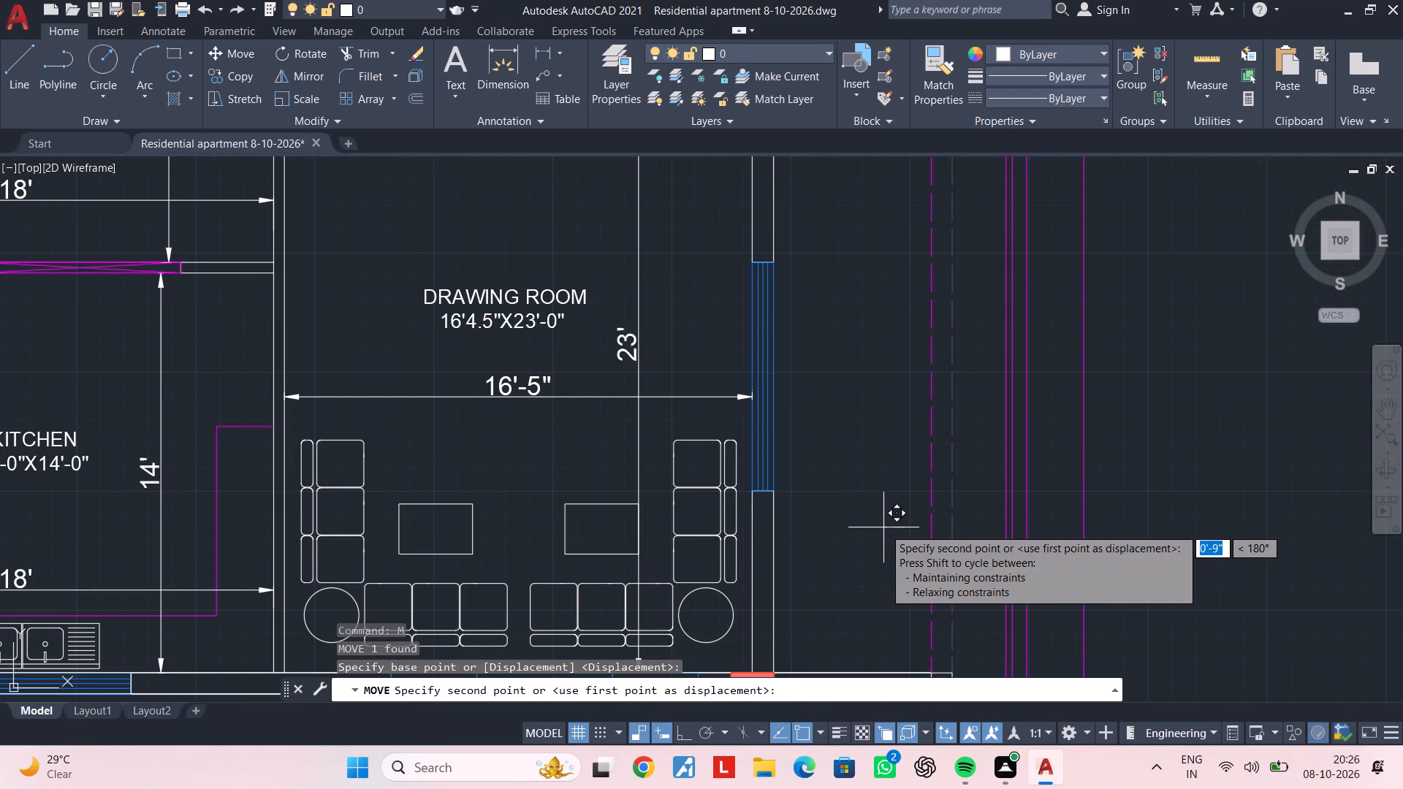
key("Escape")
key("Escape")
Delete the dashed magenta line east of the bedroom and drawing room.
left_click(948, 519)
left_click(952, 517)
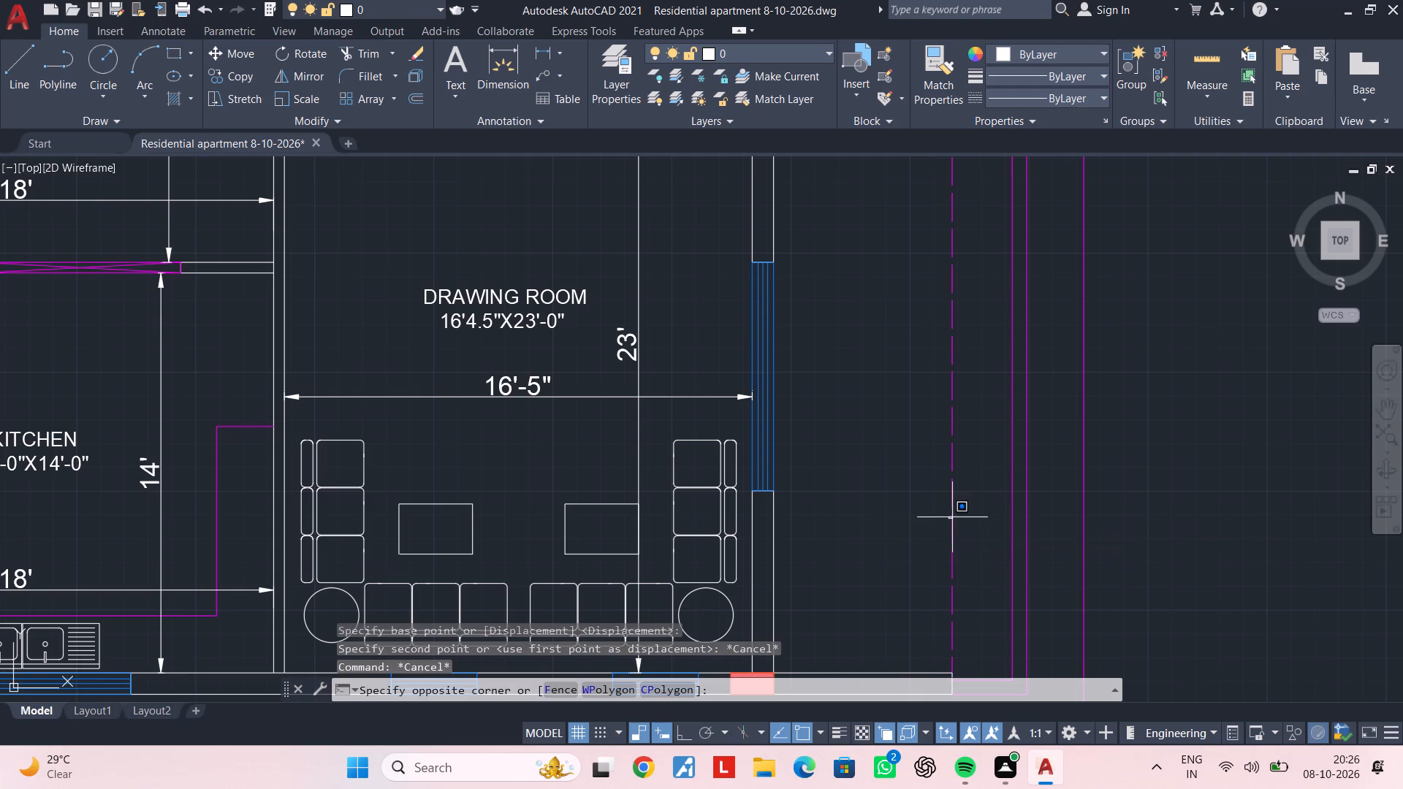
left_click(950, 517)
key("Delete")
scroll(932, 519, "down", 2)
middle_click_drag(935, 529, 930, 602)
key("Escape")
key("Escape")
middle_click_drag(919, 510, 912, 527)
key("Escape")
key("Escape")
key("Escape")
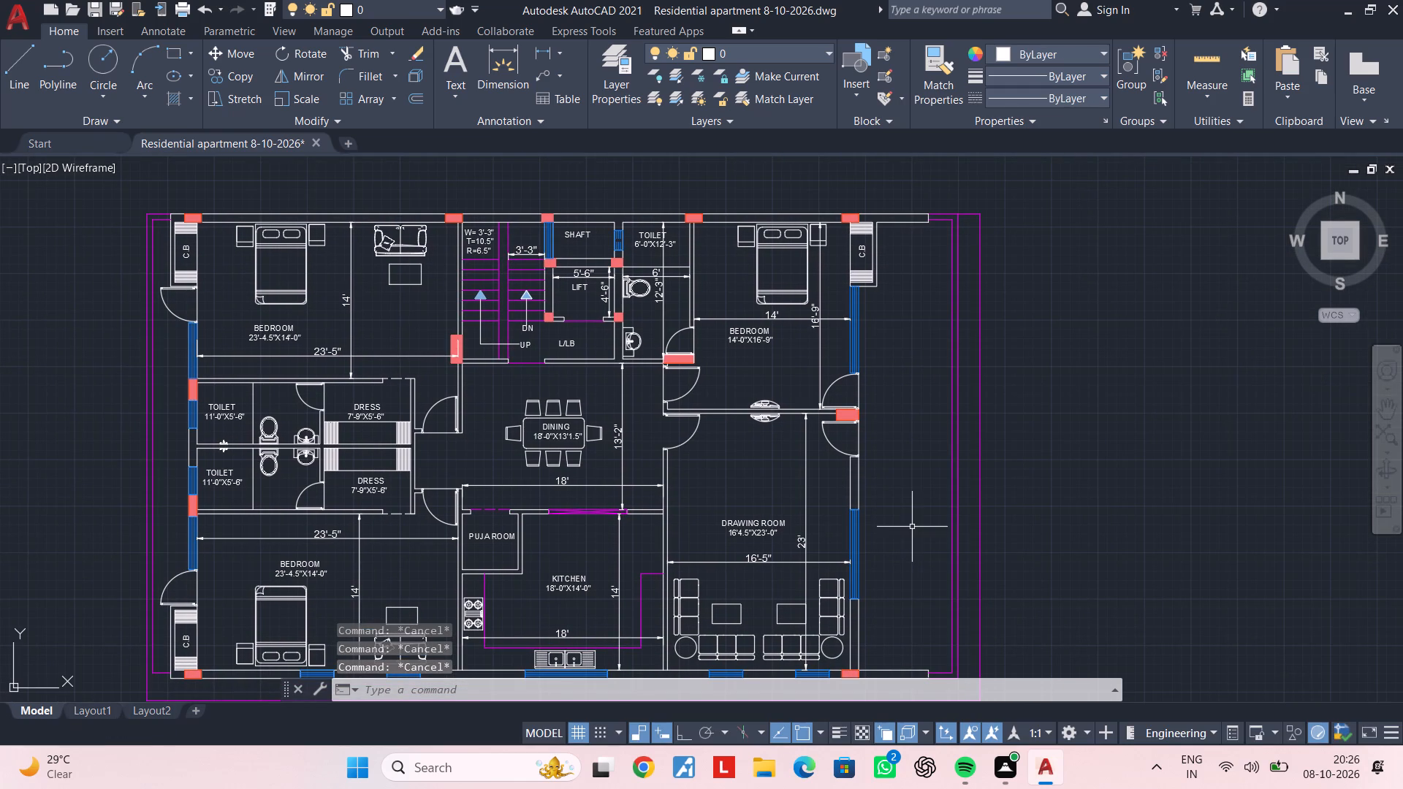
Offset the outer line of the drawing room's east wall, south of the window, 5' outward.
key("Escape")
key("Escape")
key("Escape")
type("OF 5'")
key("Return")
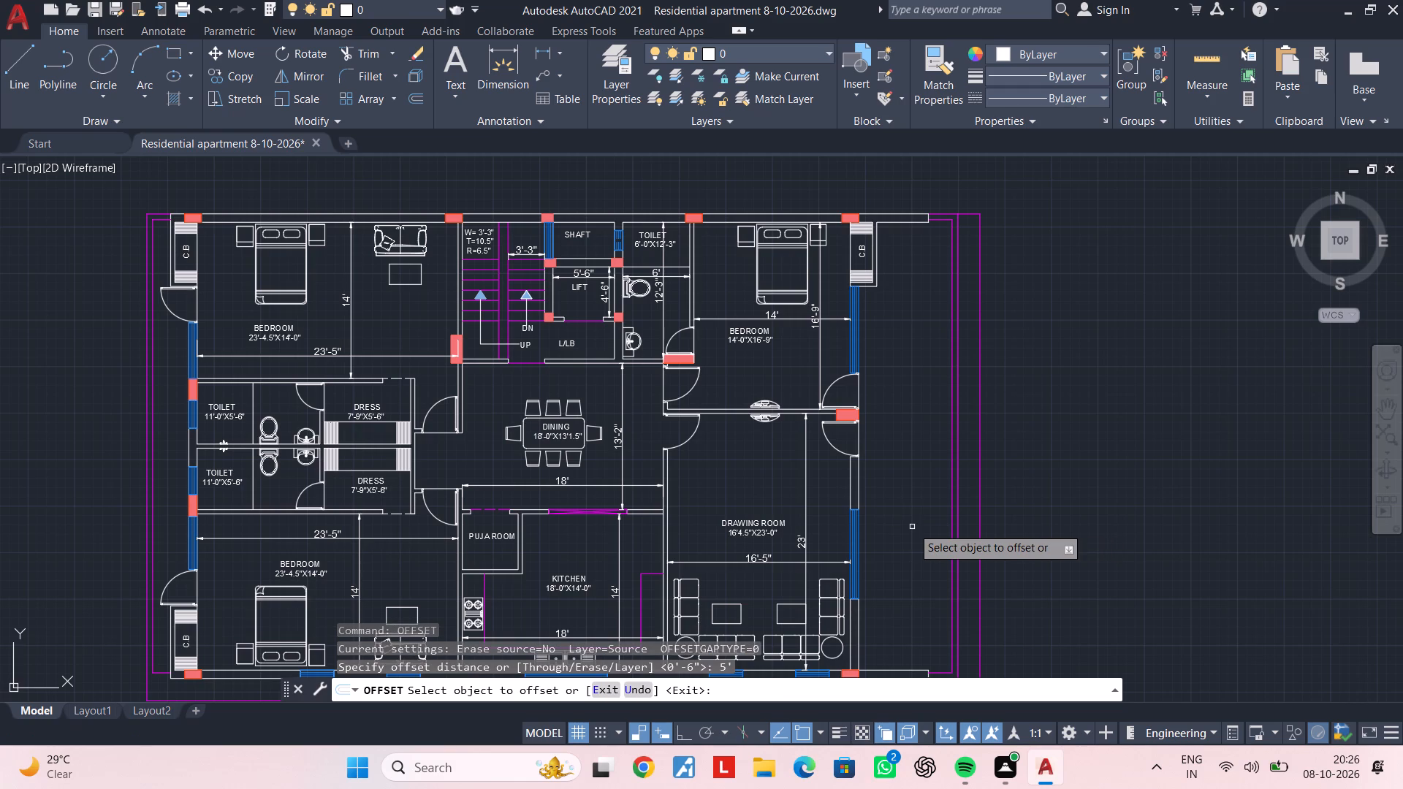
left_click(858, 632)
left_click(901, 627)
middle_click_drag(919, 601, 882, 421)
key("Escape")
key("Escape")
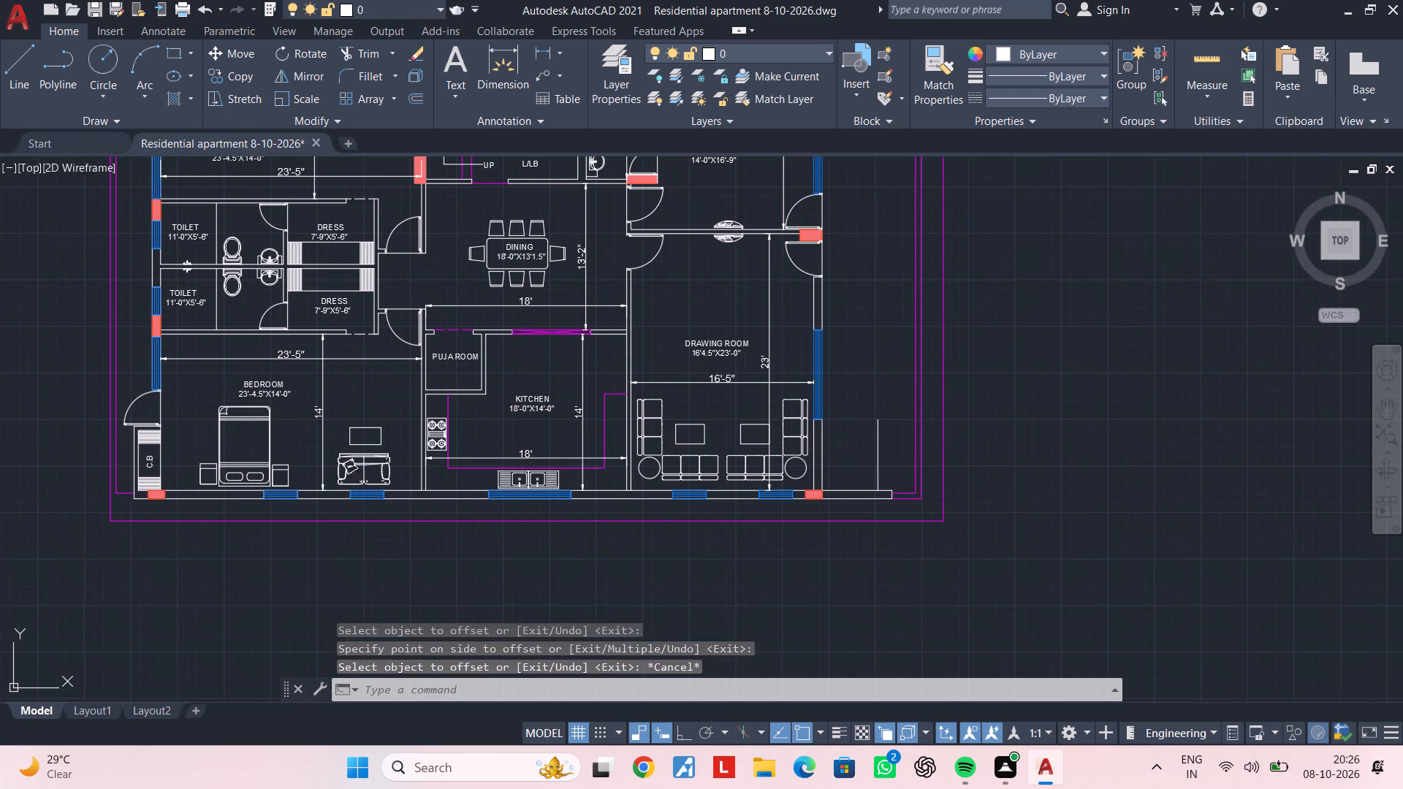
key("Escape")
Extend the 5' offset line south to the south wall's outer face and north to the north wall.
scroll(880, 462, "up", 2)
middle_click_drag(889, 468, 875, 483)
key("Escape")
key("Escape")
type("EX")
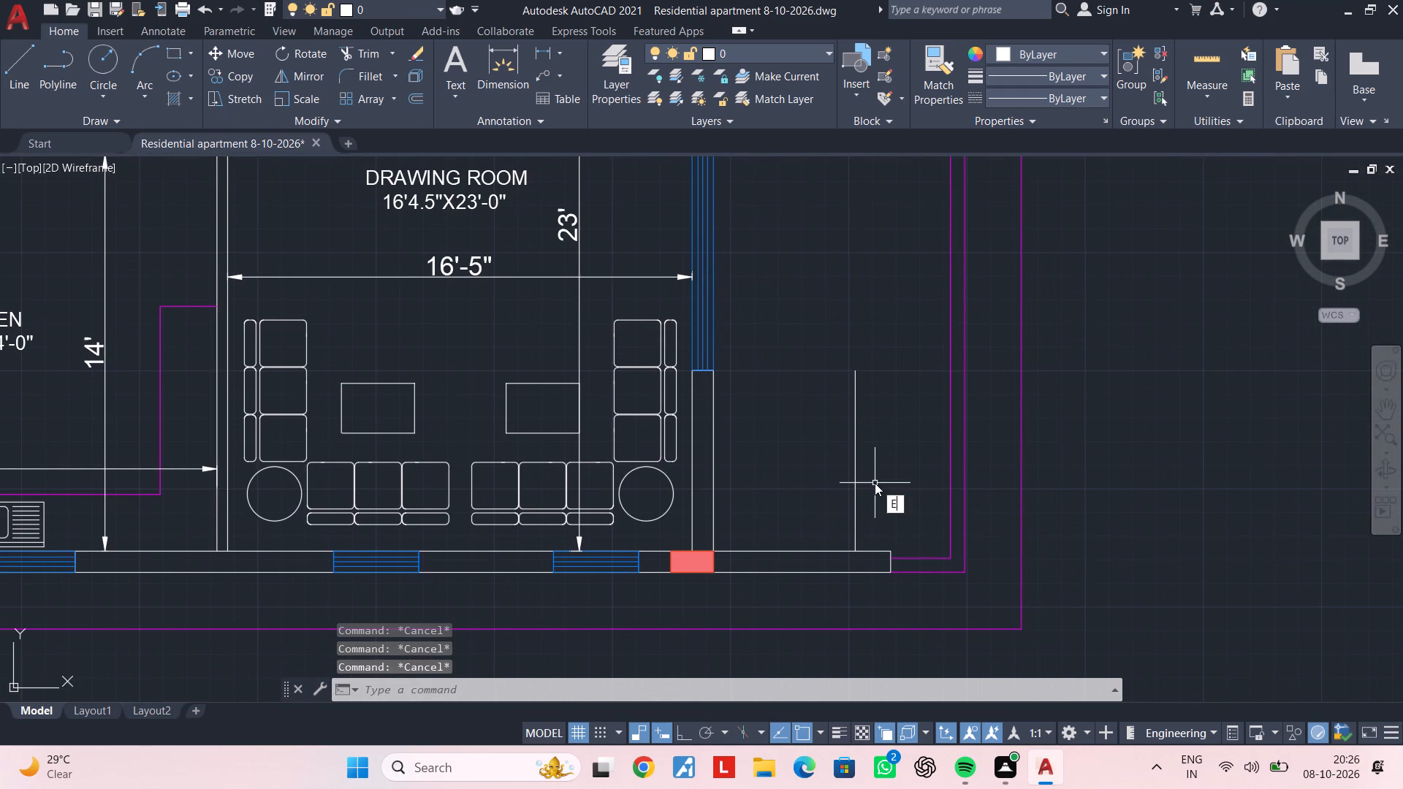
key("space")
left_click(872, 483)
left_click(841, 511)
scroll(872, 465, "down", 3)
scroll(881, 476, "up", 1)
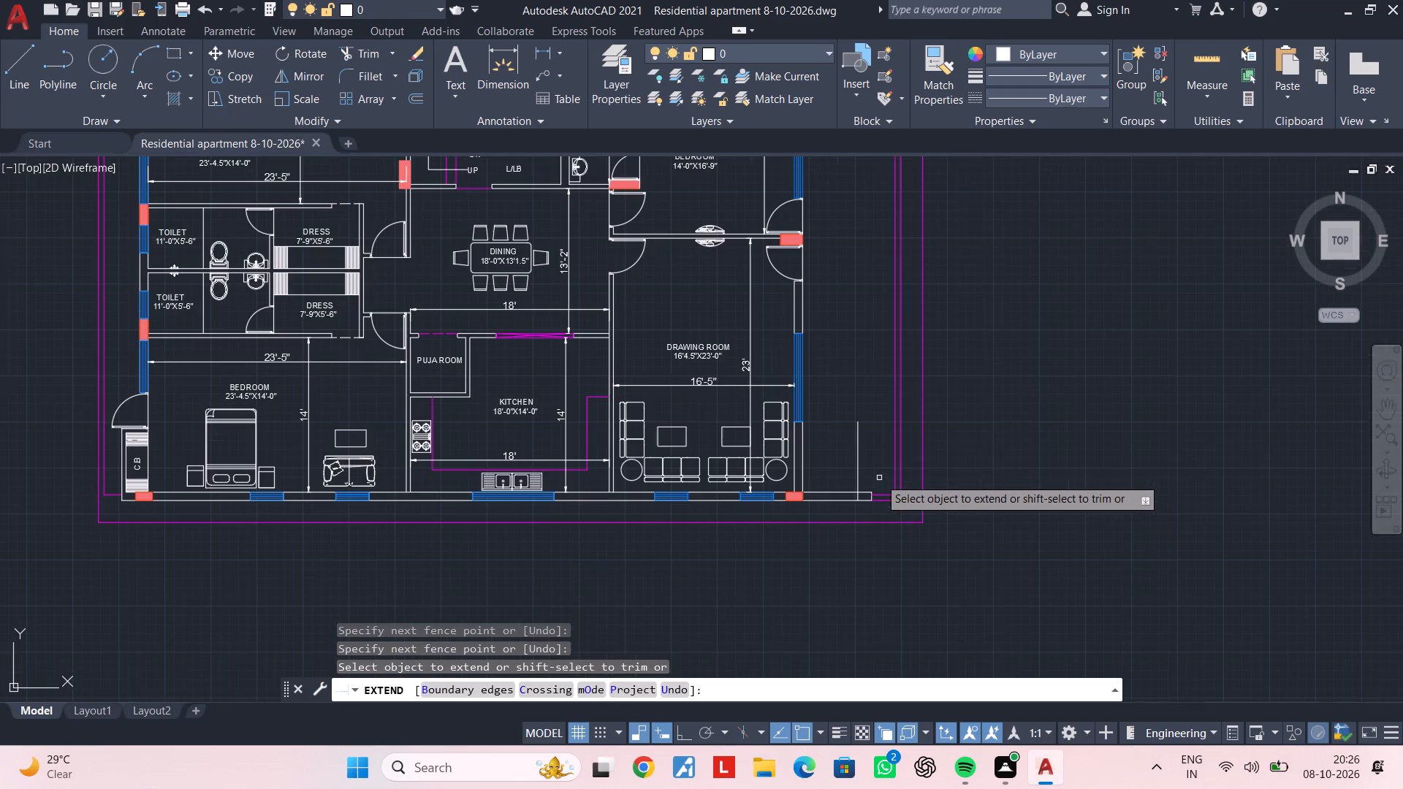
left_click(872, 460)
middle_click_drag(845, 432, 845, 484)
scroll(845, 484, "down", 1)
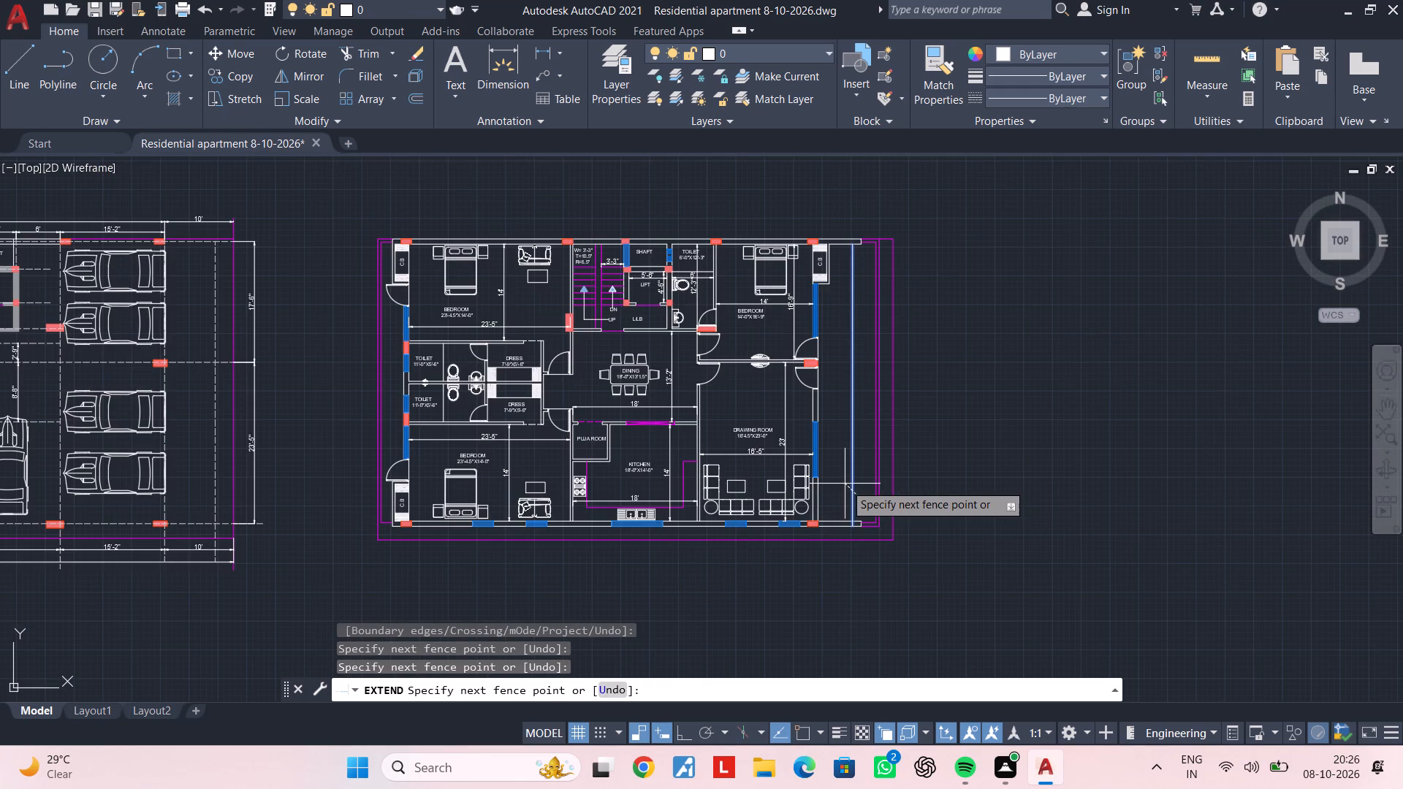
left_click(845, 483)
key("Escape")
key("Escape")
Trim both south wall lines east of the offset line and remove the leftover end cap.
scroll(853, 256, "up", 2)
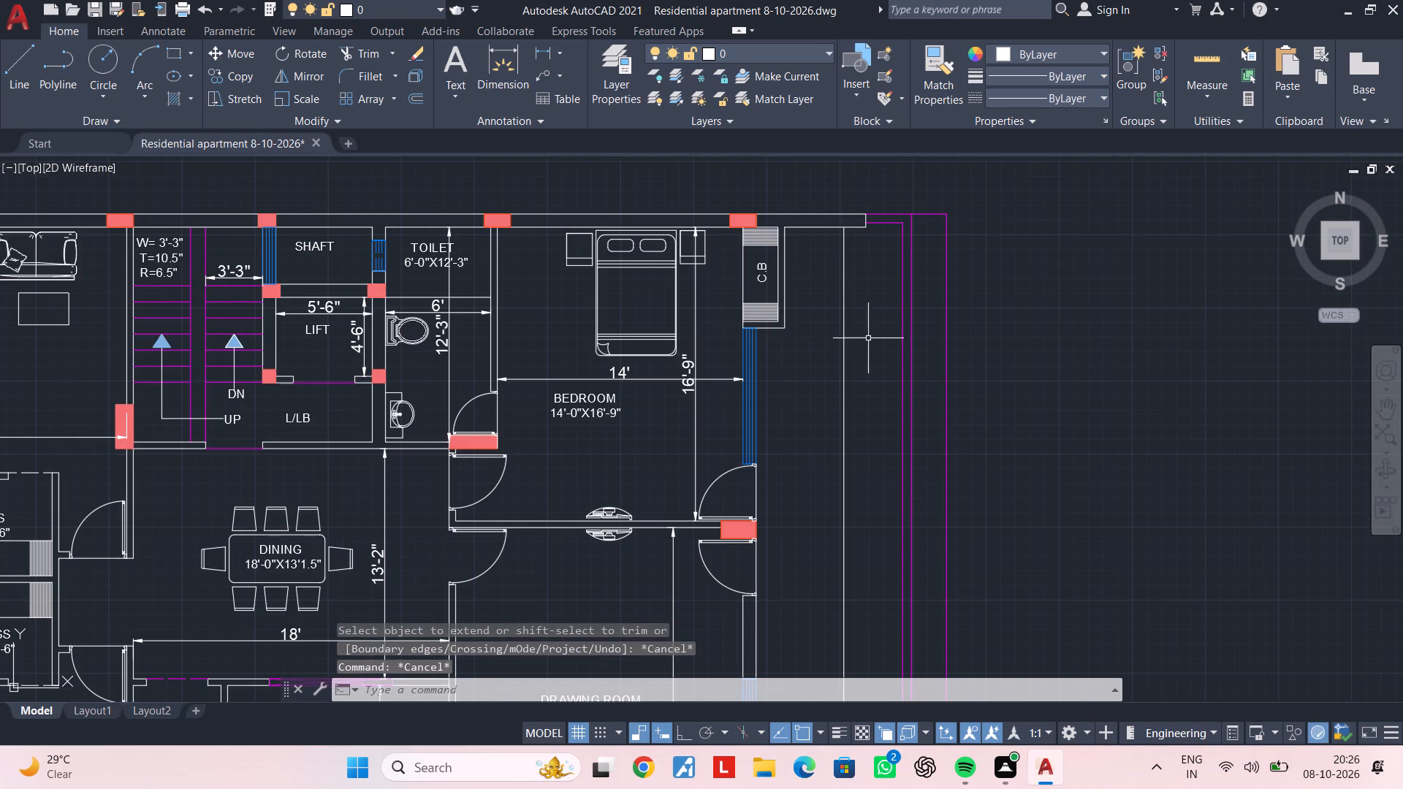
middle_click_drag(871, 350, 869, 155)
middle_click_drag(860, 439, 872, 254)
middle_click_drag(863, 408, 862, 304)
scroll(870, 454, "up", 2)
middle_click_drag(825, 502, 826, 454)
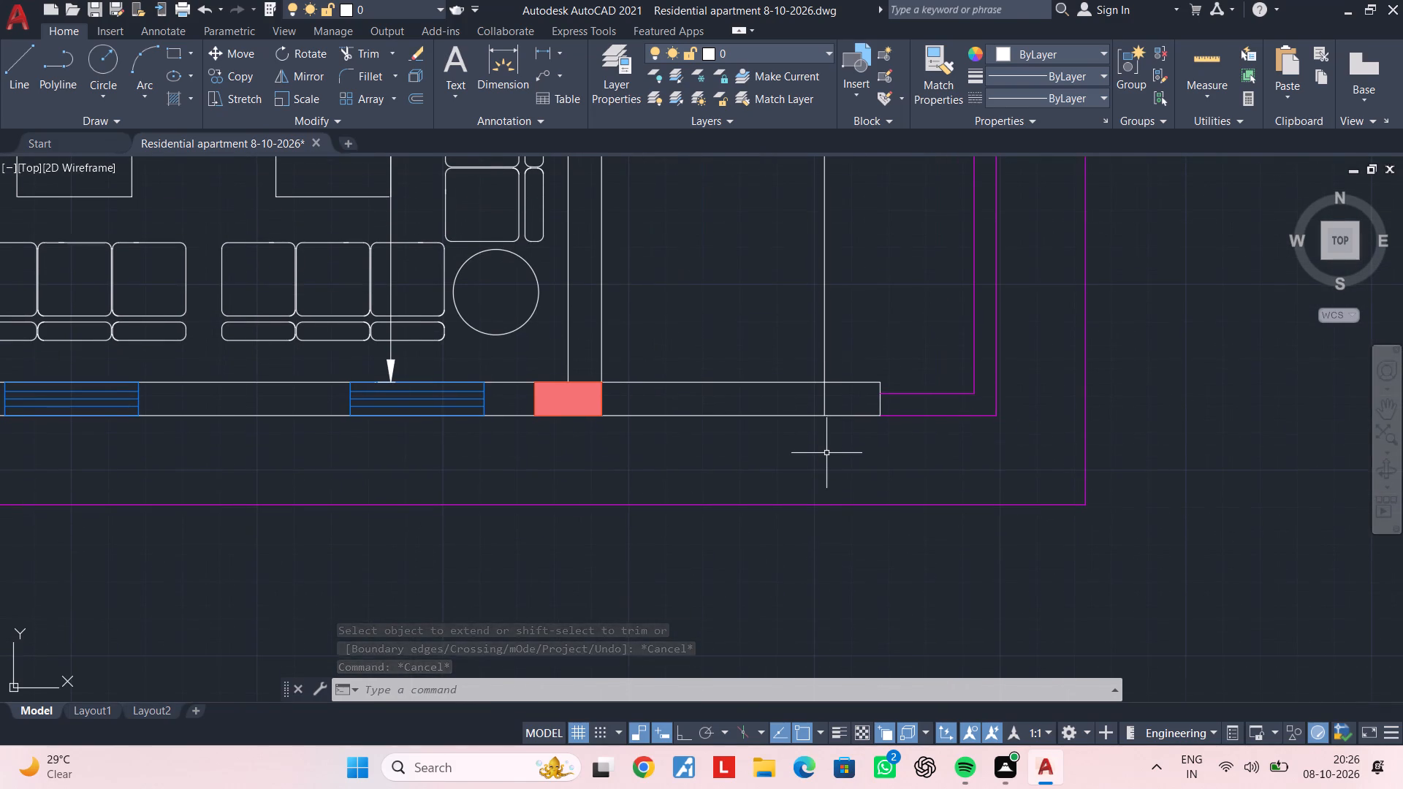
key("Escape")
key("Escape")
key("t")
key("r")
key("space")
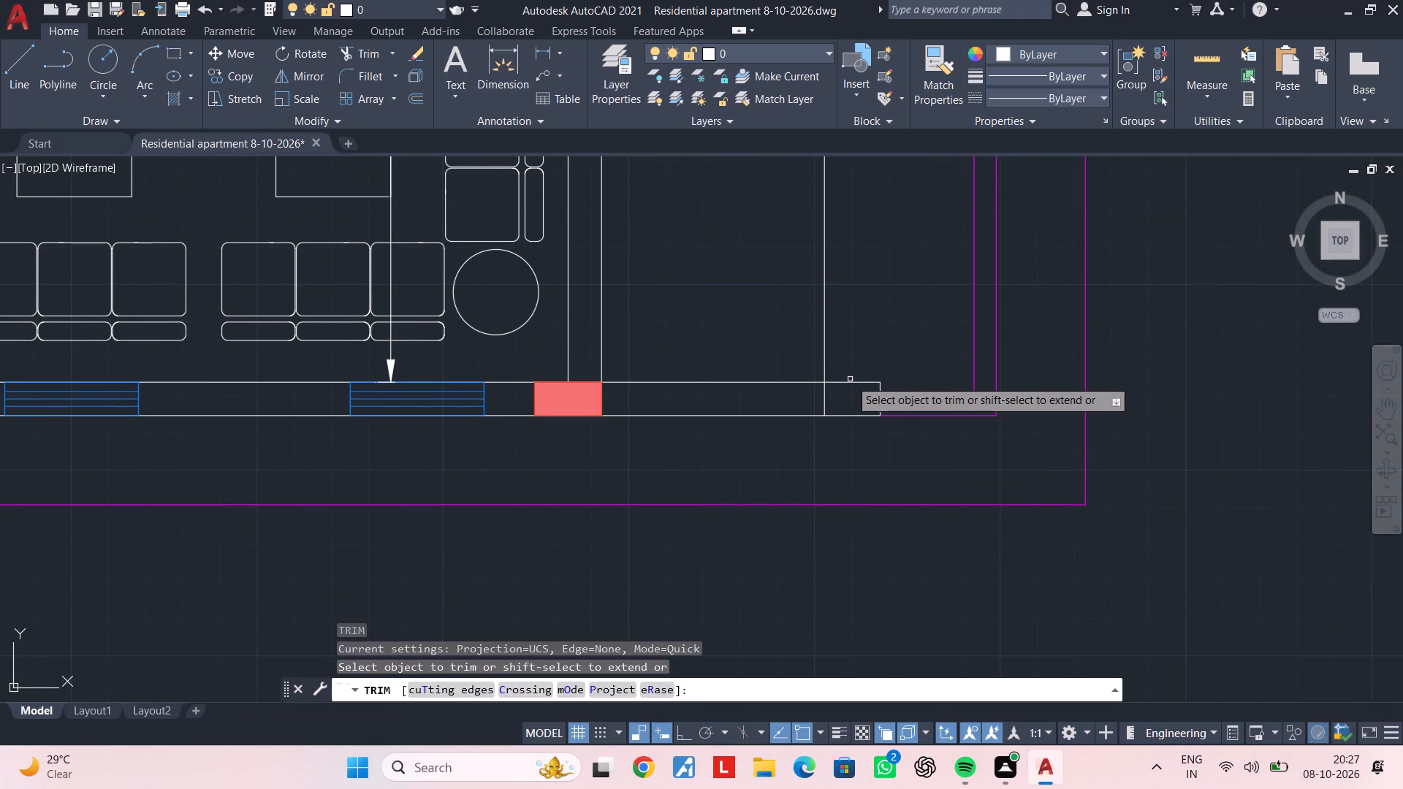
left_click(850, 381)
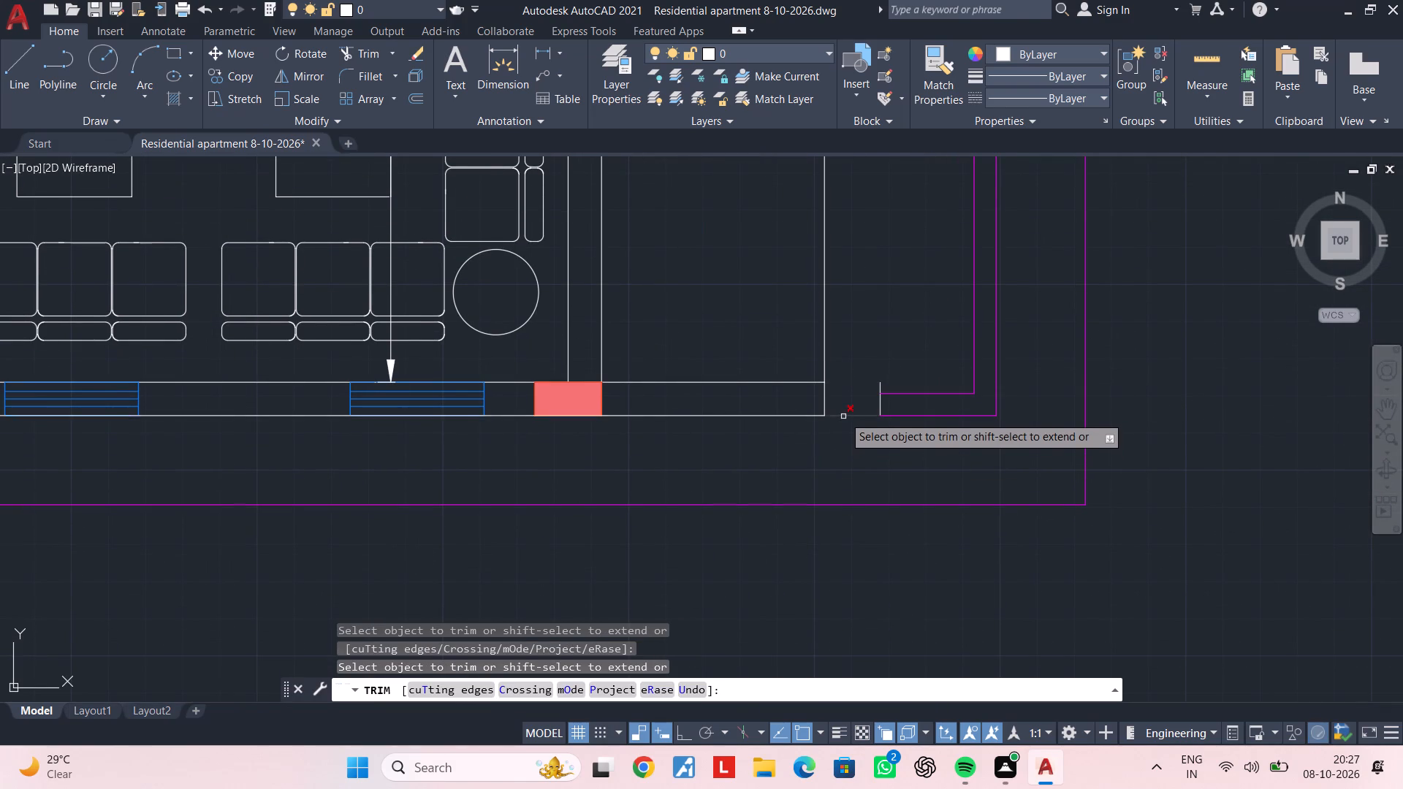
left_click(843, 416)
left_click(878, 400)
scroll(881, 392, "up", 2)
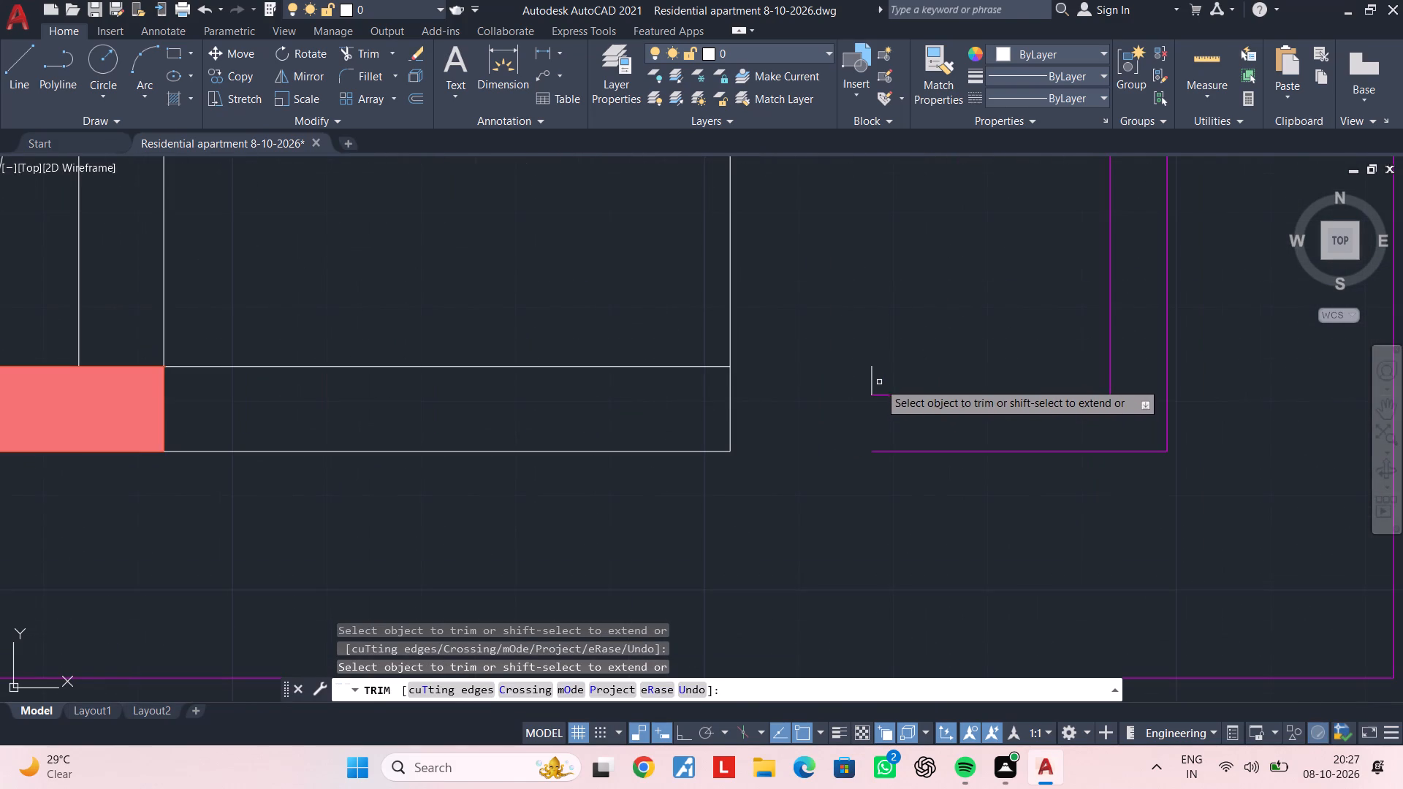
left_click(872, 378)
key("Escape")
key("Escape")
key("Escape")
Extend the two horizontal magenta lines near the southeast corner west to the shortened south wall end.
type("EX")
key("space")
left_click(893, 378)
left_click(892, 483)
scroll(891, 443, "down", 3)
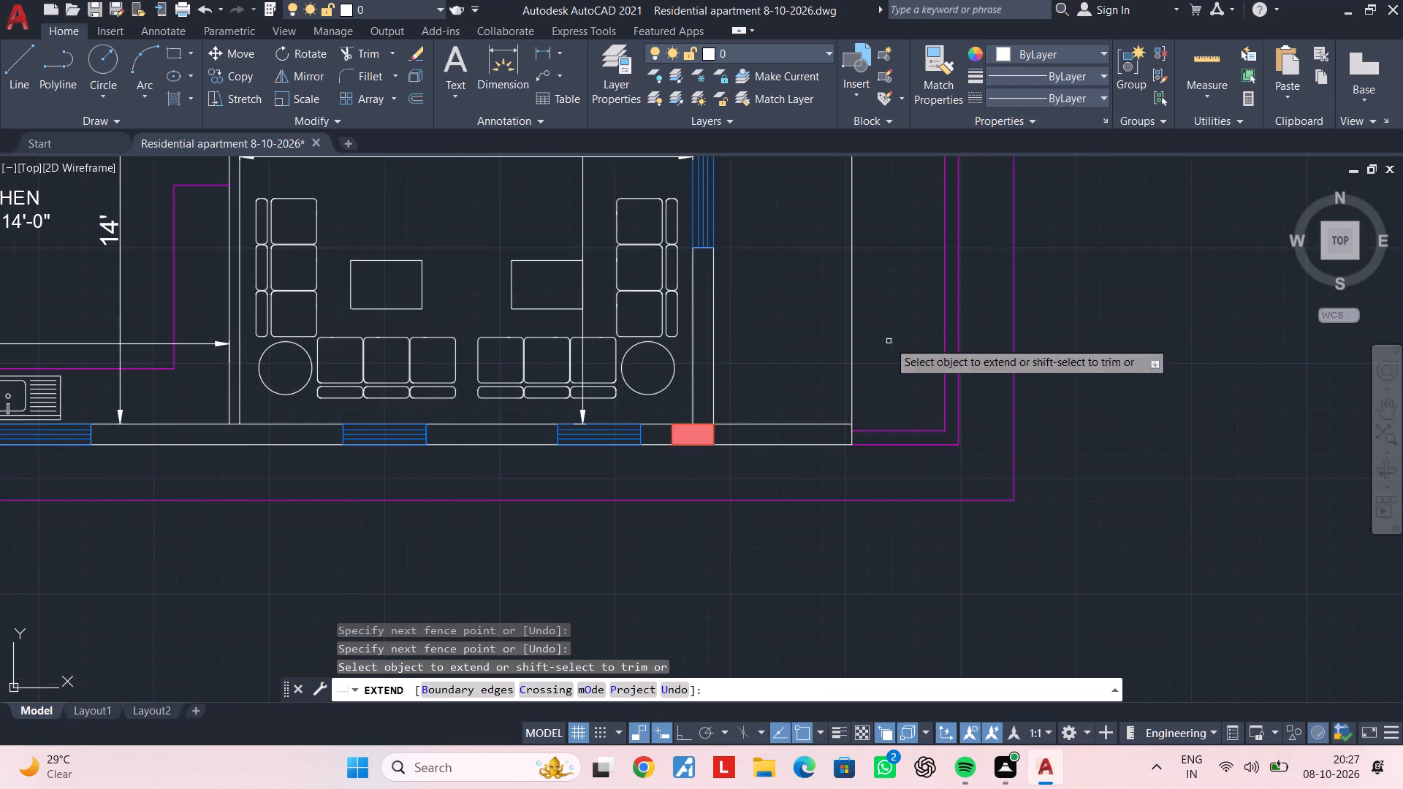
middle_click_drag(888, 331, 880, 492)
key("Escape")
key("Escape")
Trim away the part of the offset line that crosses the south wall's thickness.
scroll(858, 440, "down", 1)
middle_click_drag(858, 440, 862, 513)
key("Escape")
key("Escape")
key("Escape")
left_click(875, 479)
left_click(837, 488)
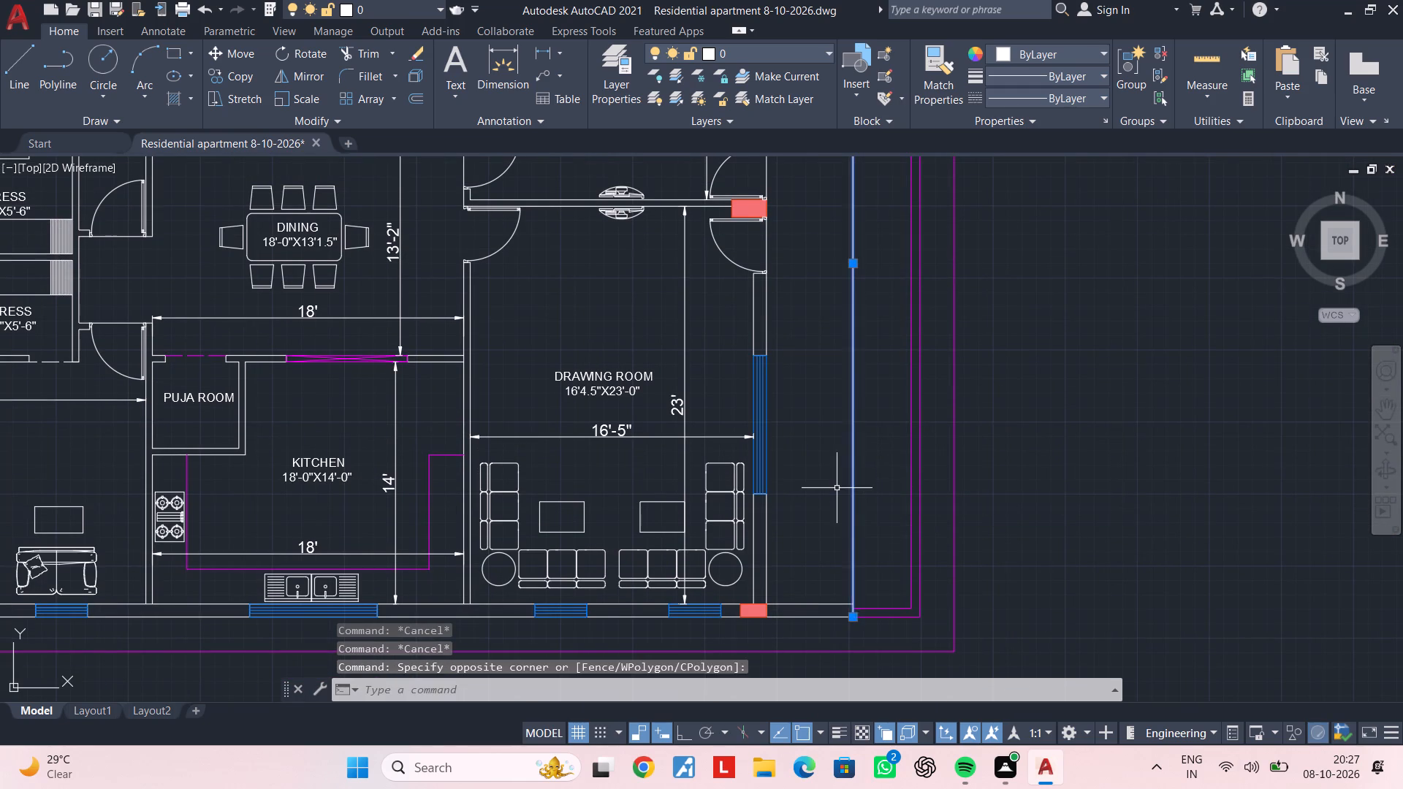
key("Escape")
scroll(856, 611, "up", 2)
key("Escape")
key("Escape")
key("t")
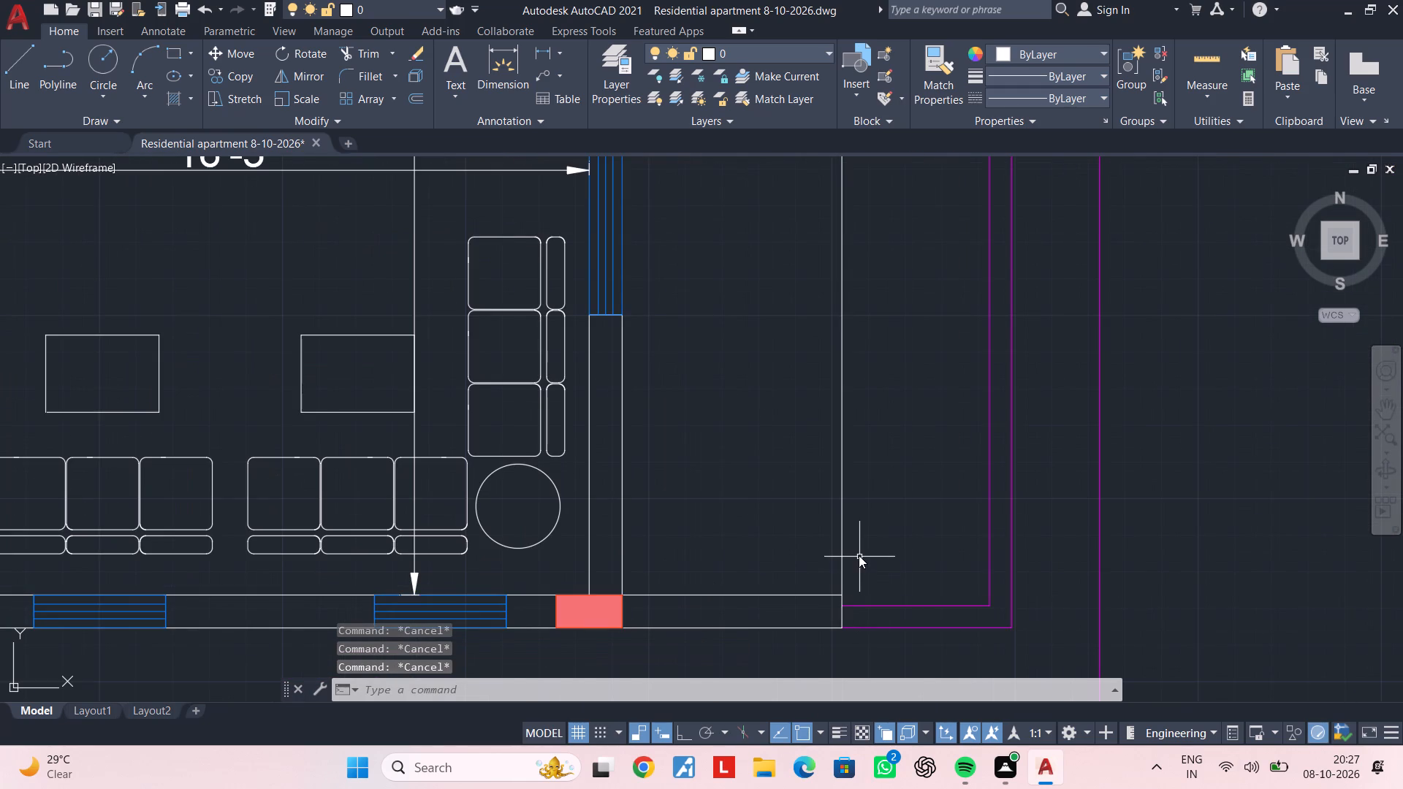
type("R")
key("space")
scroll(845, 611, "up", 2)
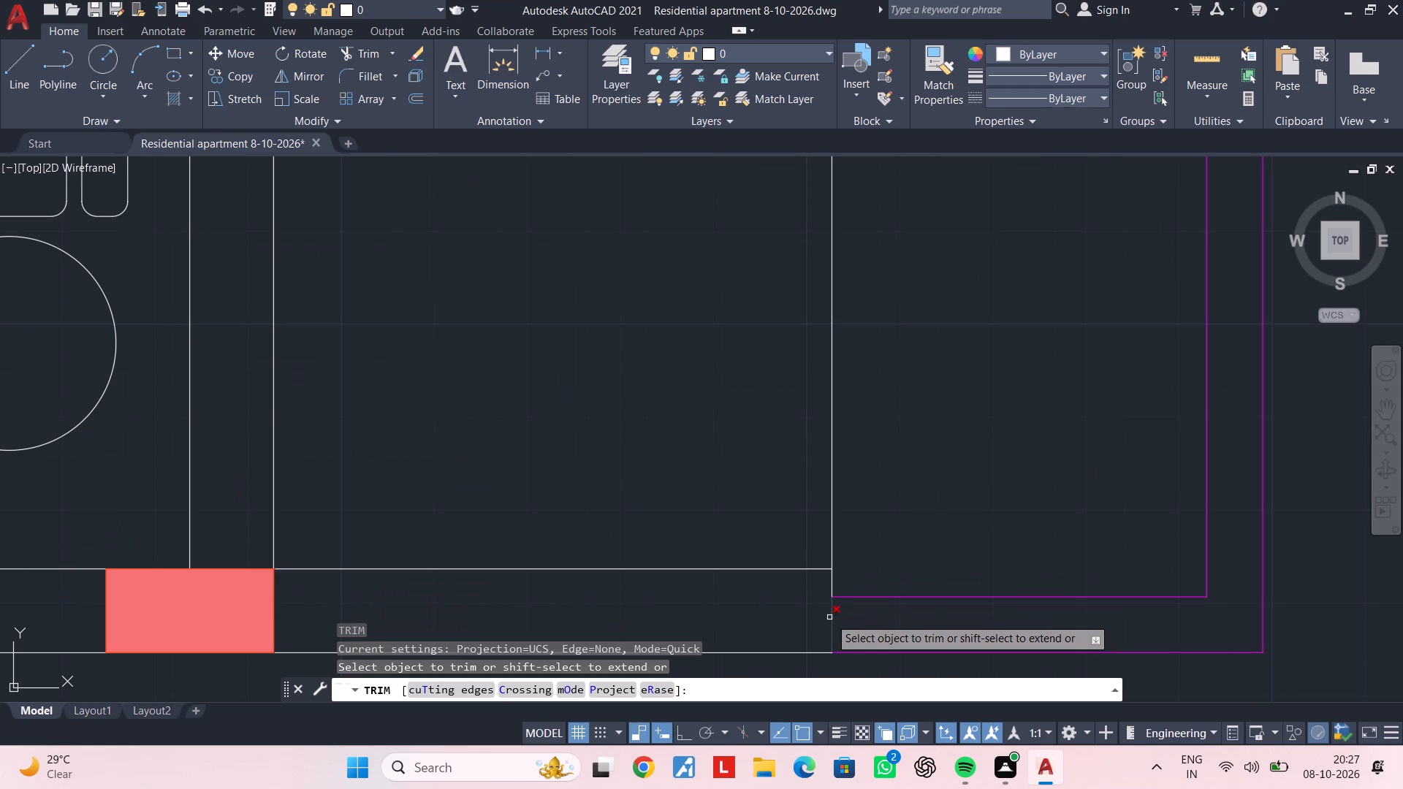
left_click(832, 617)
left_click(832, 584)
key("Escape")
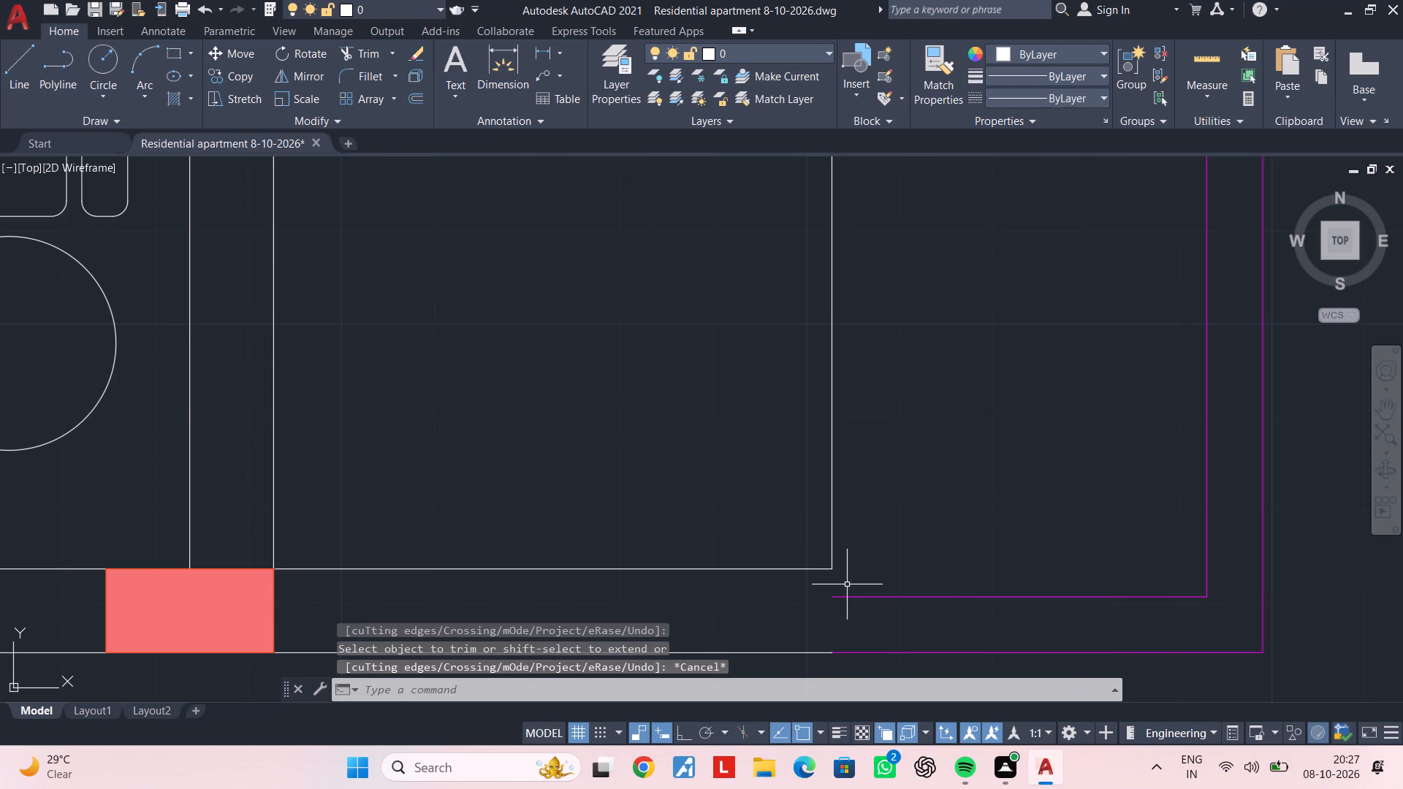
Draw a separate 9" line closing the east end of the south wall.
key("l")
key("space")
left_click(828, 569)
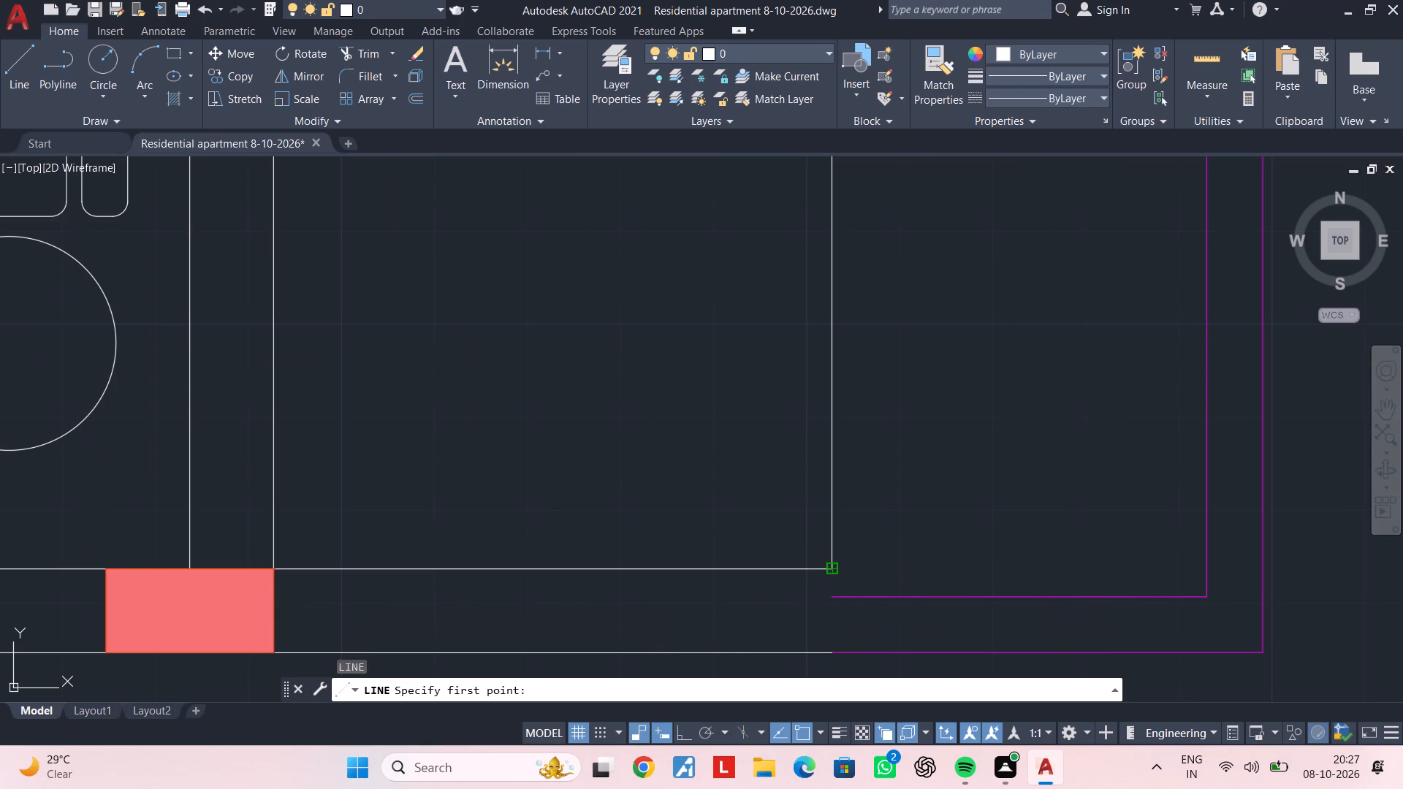
left_click(833, 655)
key("Escape")
key("Escape")
key("Escape")
key("Escape")
key("Escape")
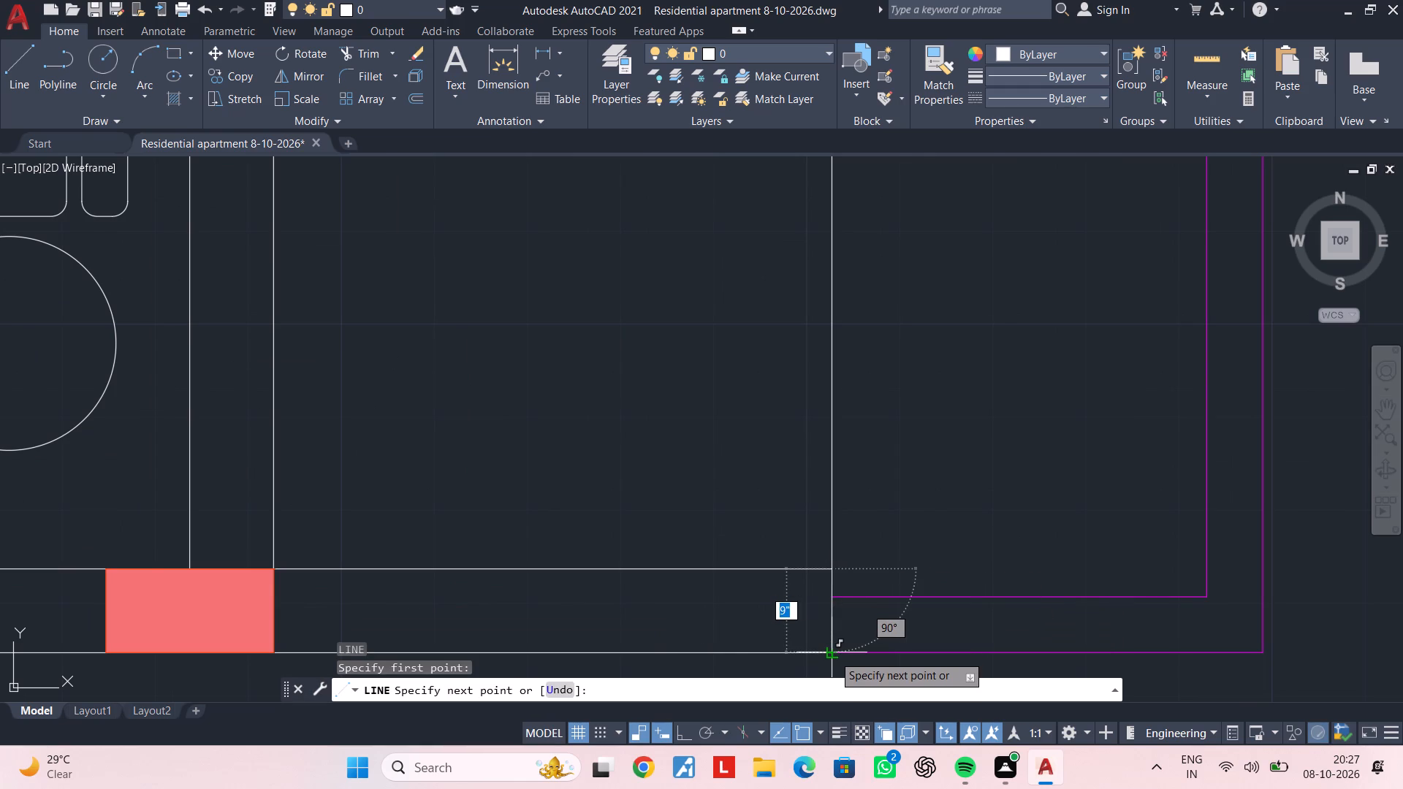
Set the linetype of the offset line east of the bedroom and drawing room to ACAD_ISO02W100.
scroll(887, 530, "down", 3)
middle_click_drag(908, 442, 905, 628)
key("Escape")
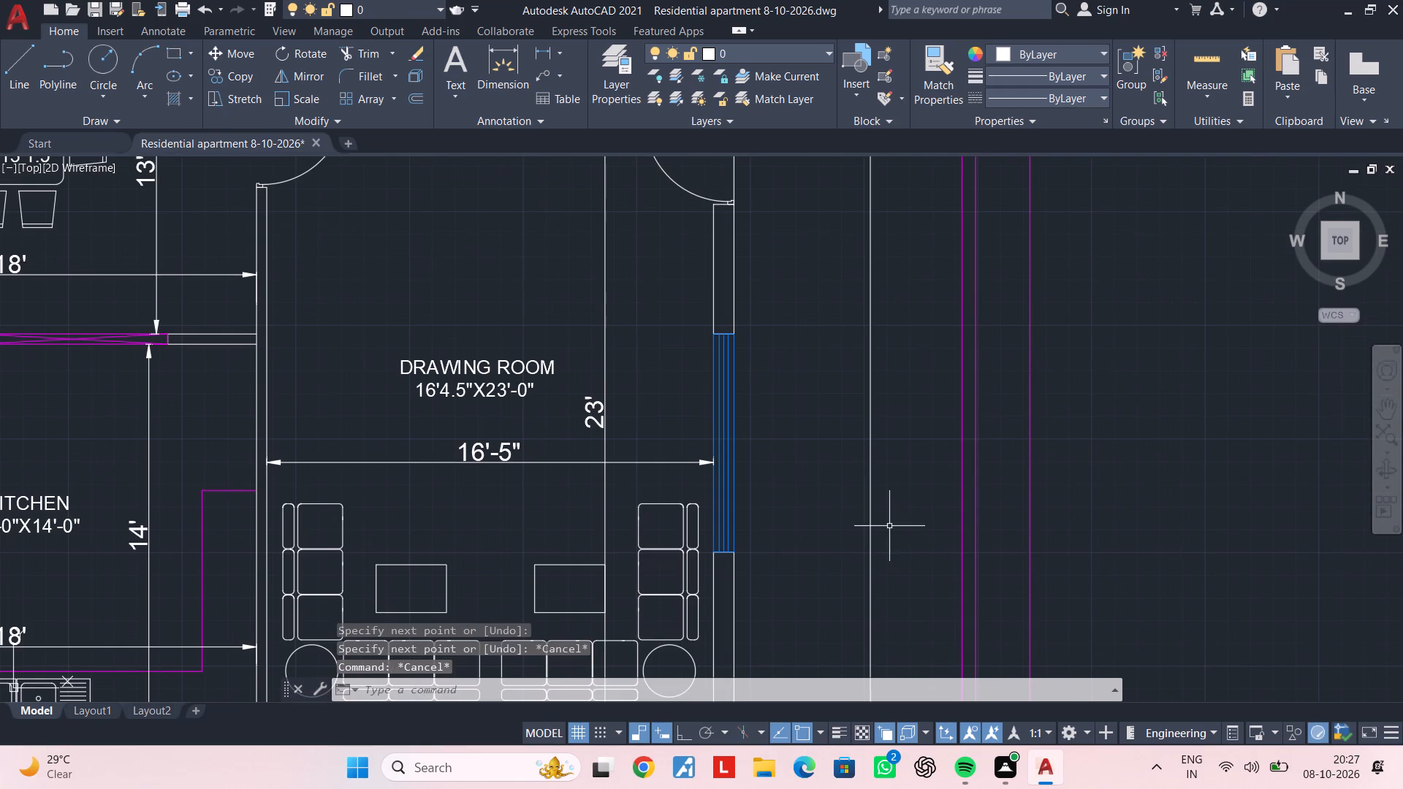
left_click(890, 522)
left_click(834, 541)
scroll(840, 535, "down", 3)
middle_click_drag(845, 538, 845, 602)
scroll(835, 378, "up", 2)
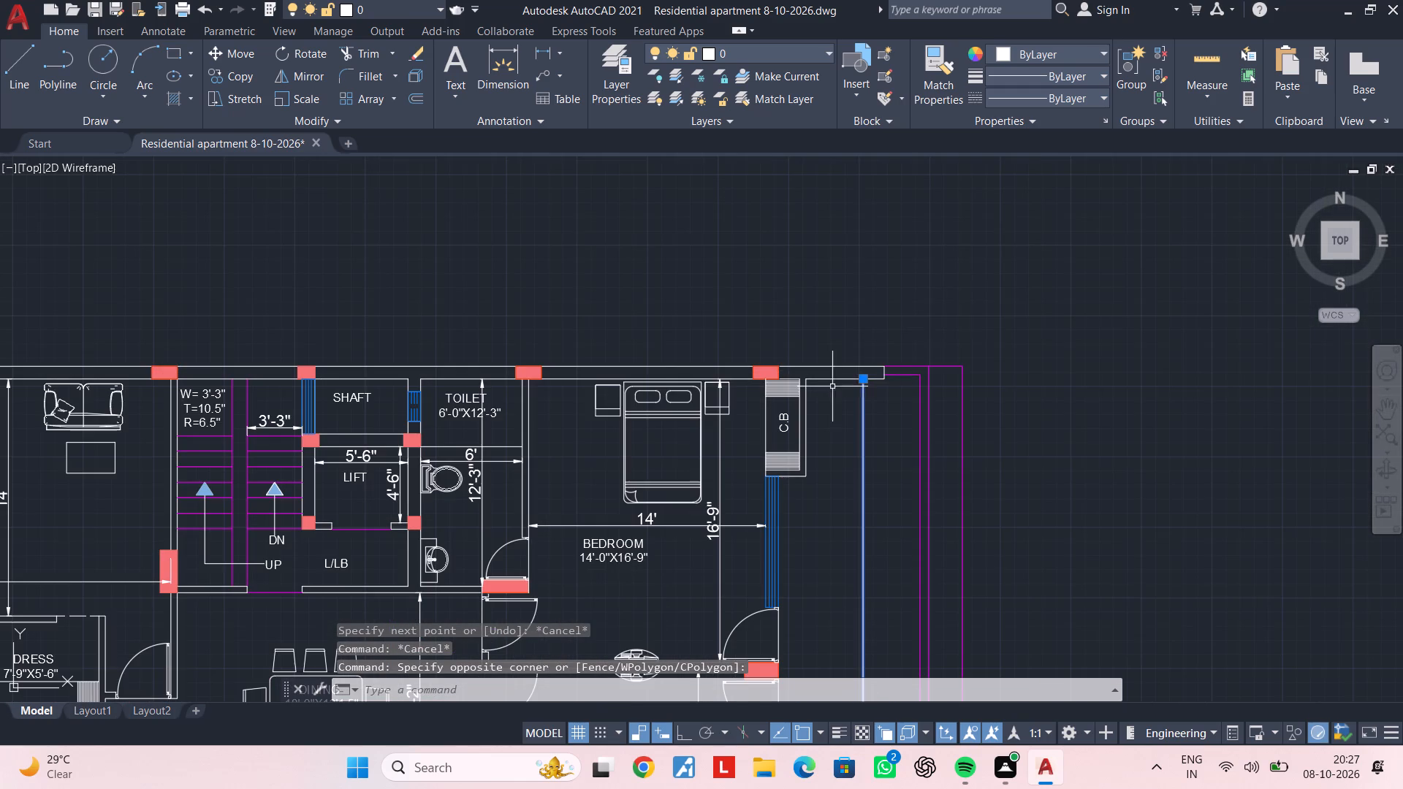
left_click(1023, 94)
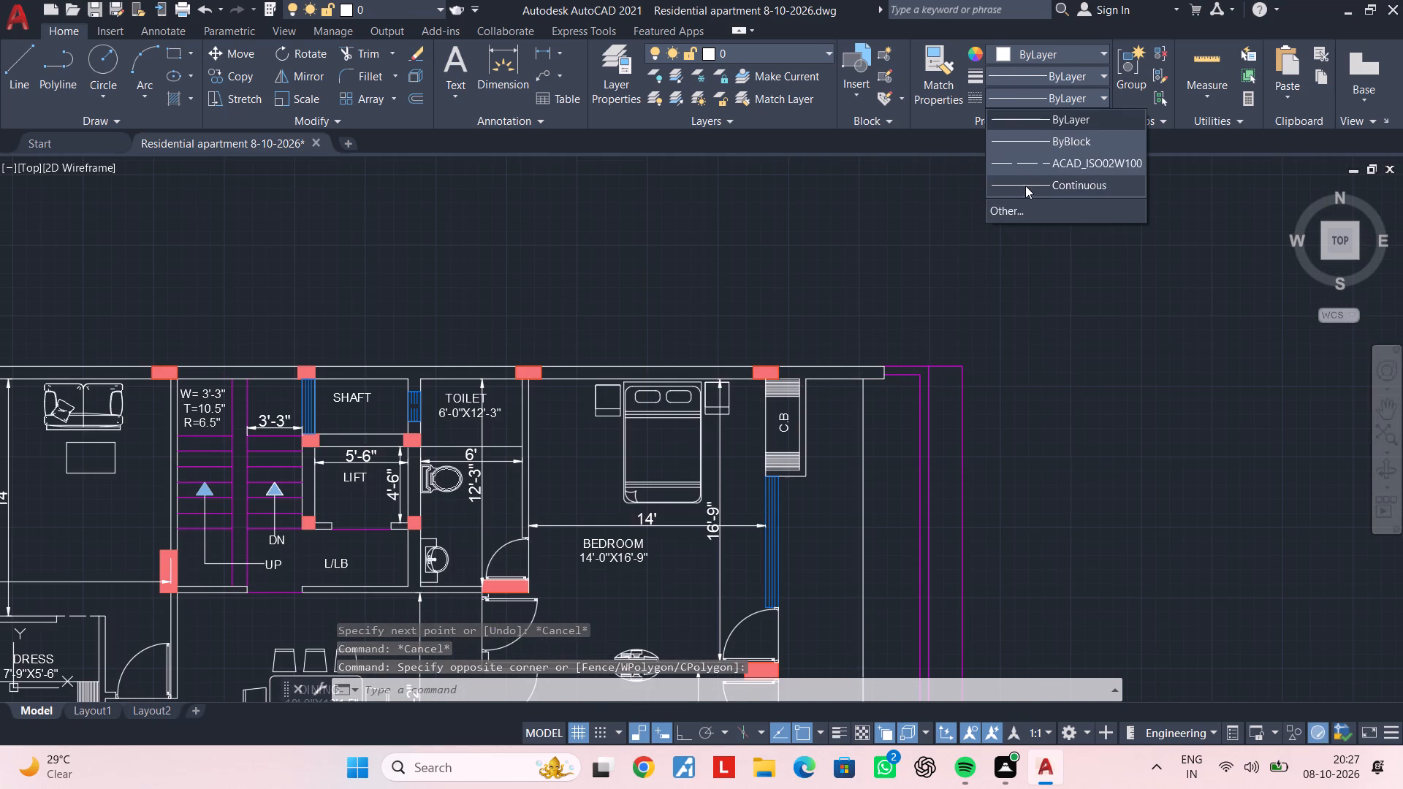
left_click(1029, 167)
key("Escape")
middle_click_drag(905, 494, 910, 380)
key("Escape")
key("Escape")
key("Escape")
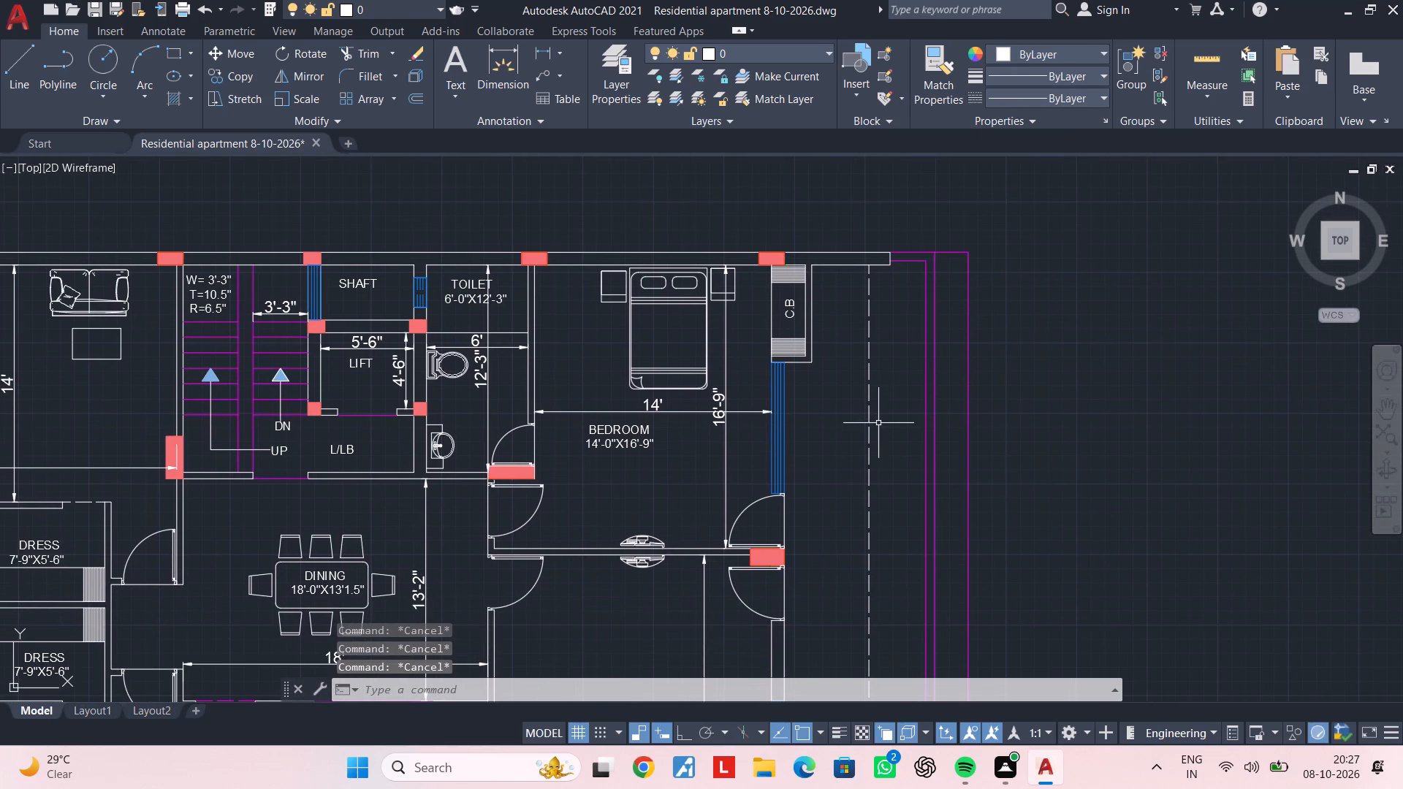
Set the color of the dashed offset line to magenta.
left_click(870, 423)
left_click(1035, 50)
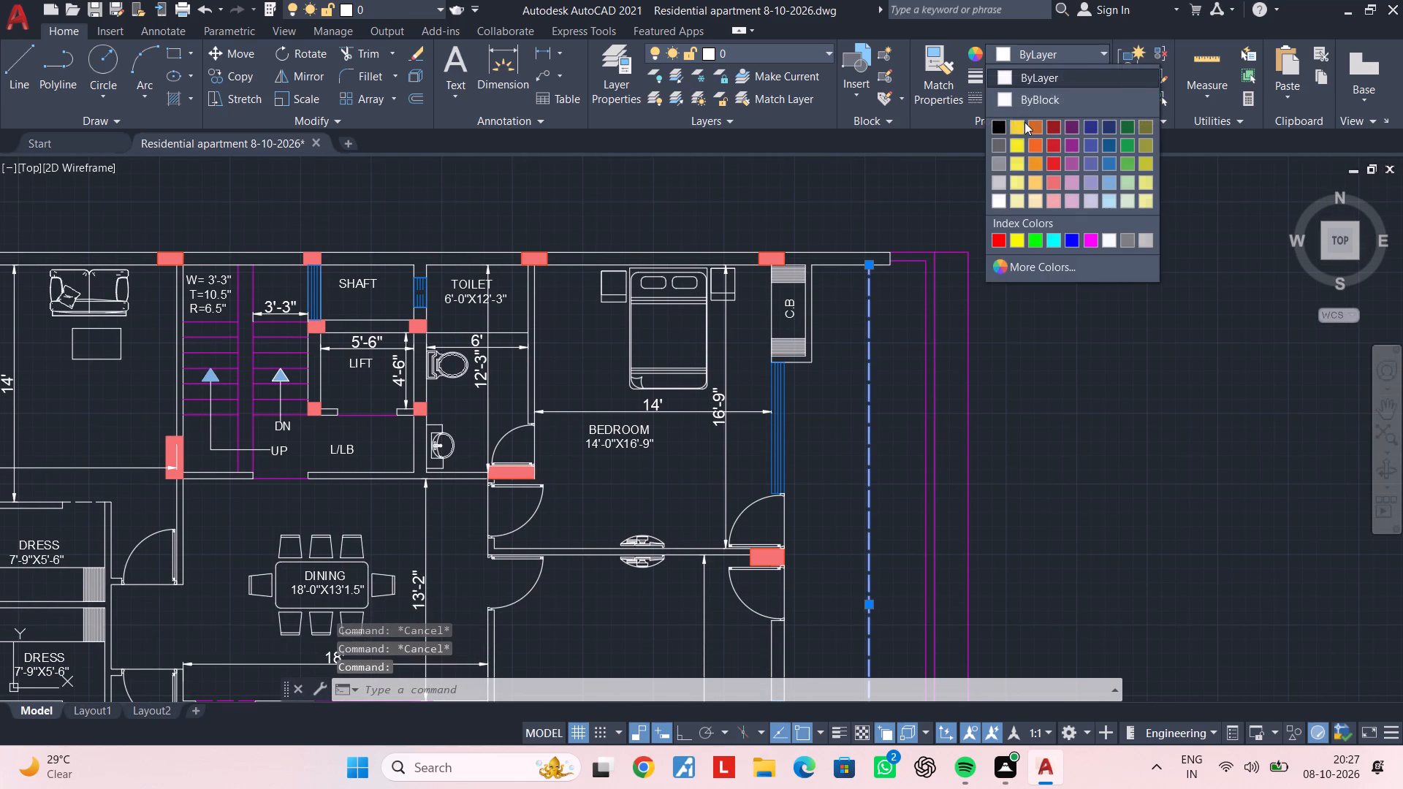
left_click(1085, 239)
key("Escape")
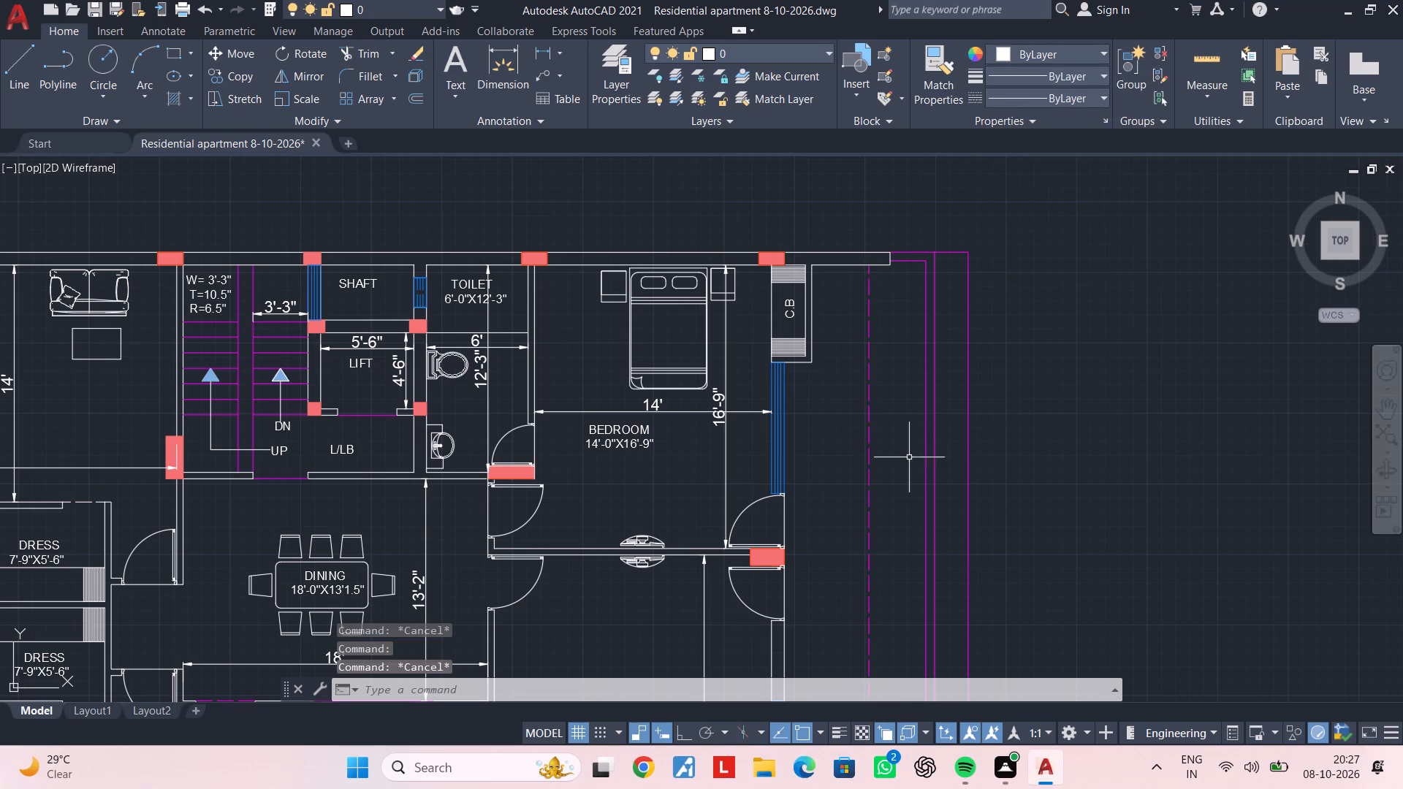
Copy the northwest bedroom's C.B label to just east of the dashed magenta line, beside the drawing room.
scroll(909, 457, "down", 1)
middle_click_drag(908, 448, 908, 347)
key("Escape")
scroll(204, 270, "up", 1)
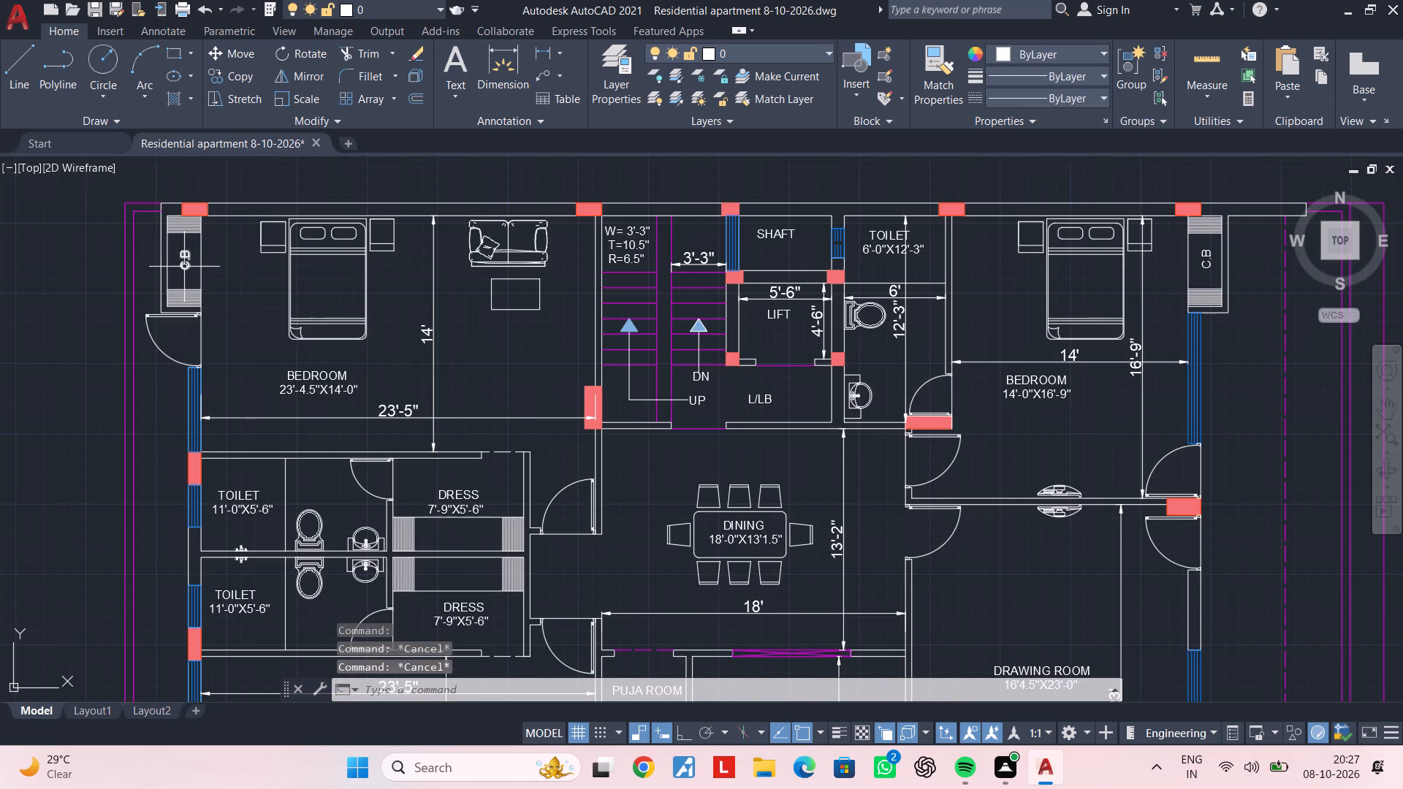
left_click(183, 266)
key("c")
key("o")
key("space")
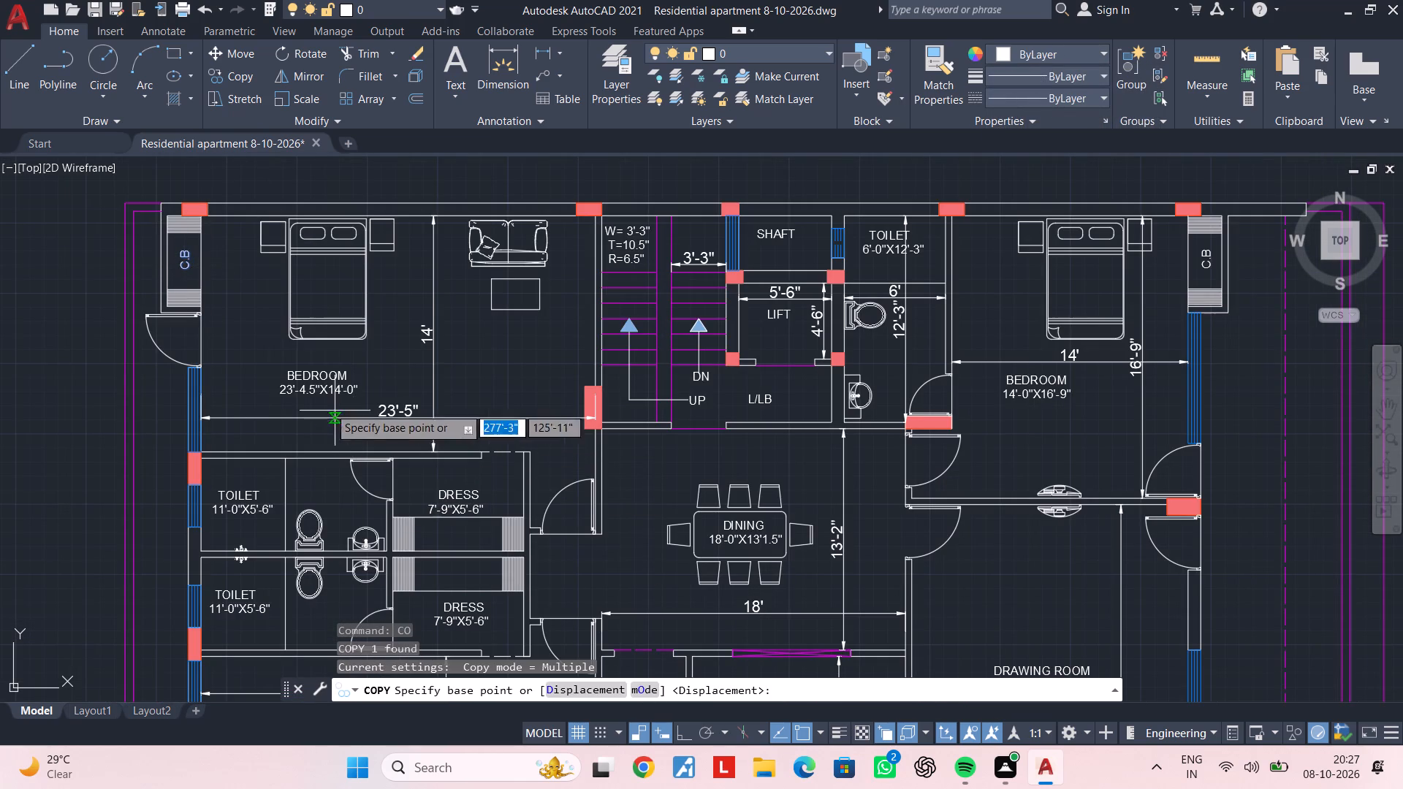
left_click(182, 262)
middle_click_drag(1042, 528, 615, 421)
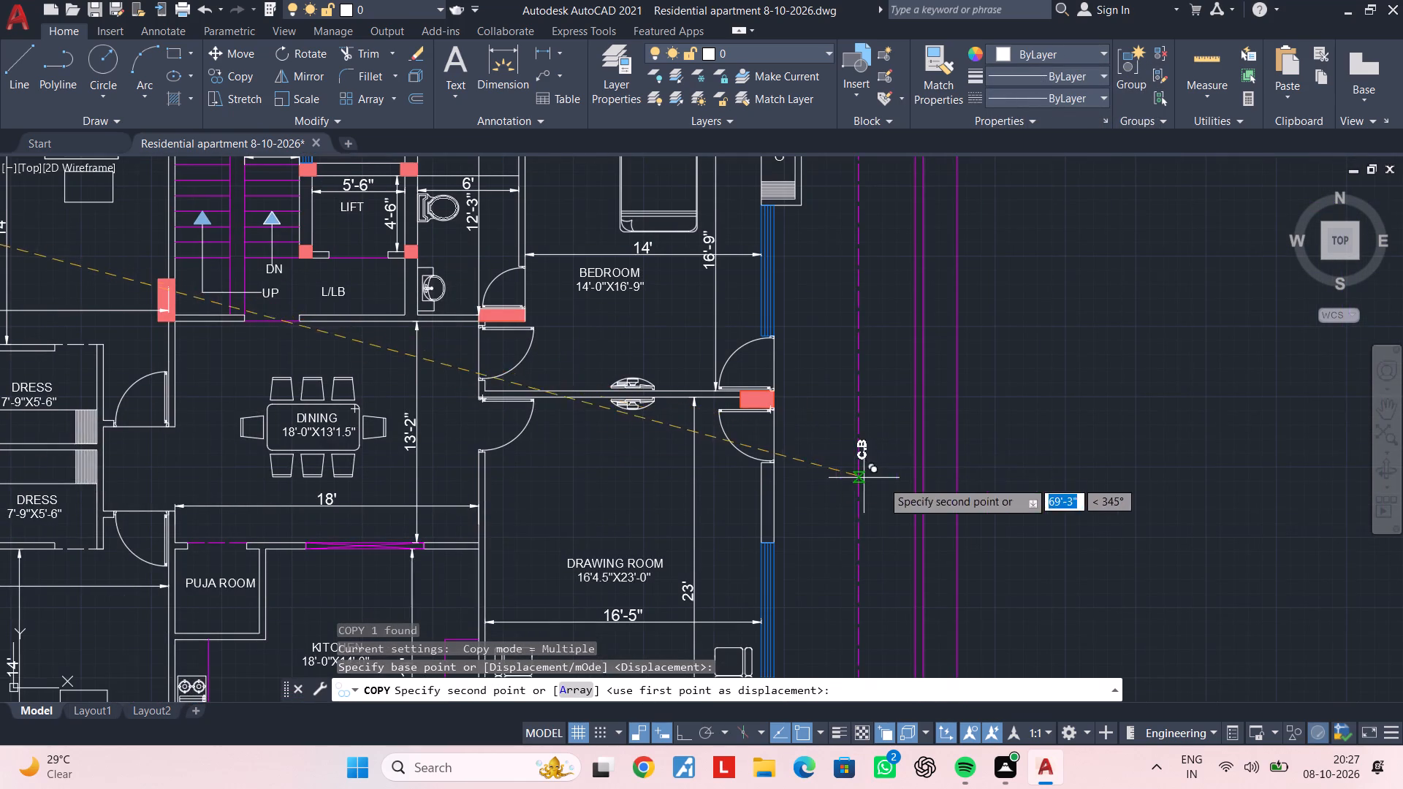
middle_click_drag(881, 481, 854, 419)
scroll(855, 446, "up", 1)
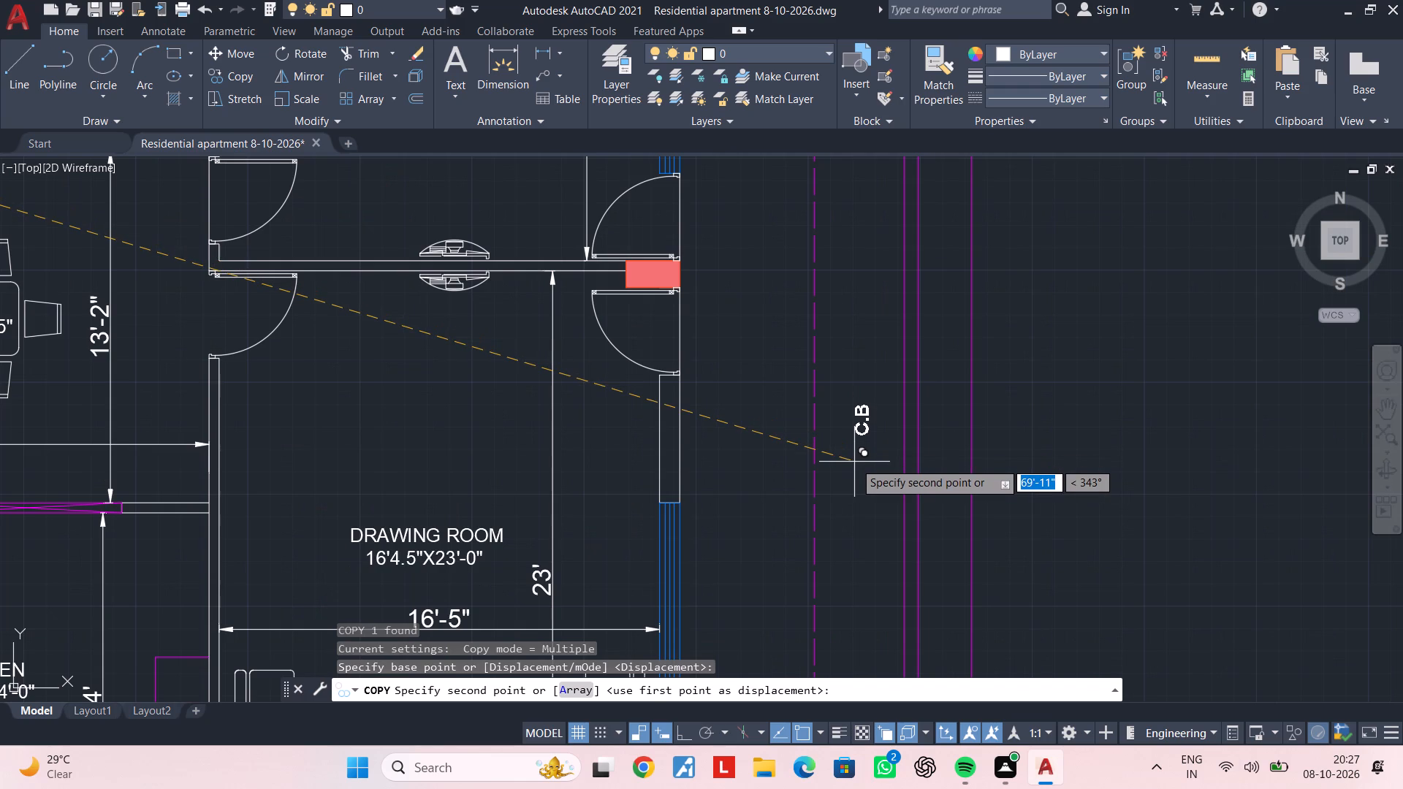
middle_click_drag(854, 467, 846, 252)
scroll(843, 377, "down", 1)
middle_click_drag(837, 314, 820, 556)
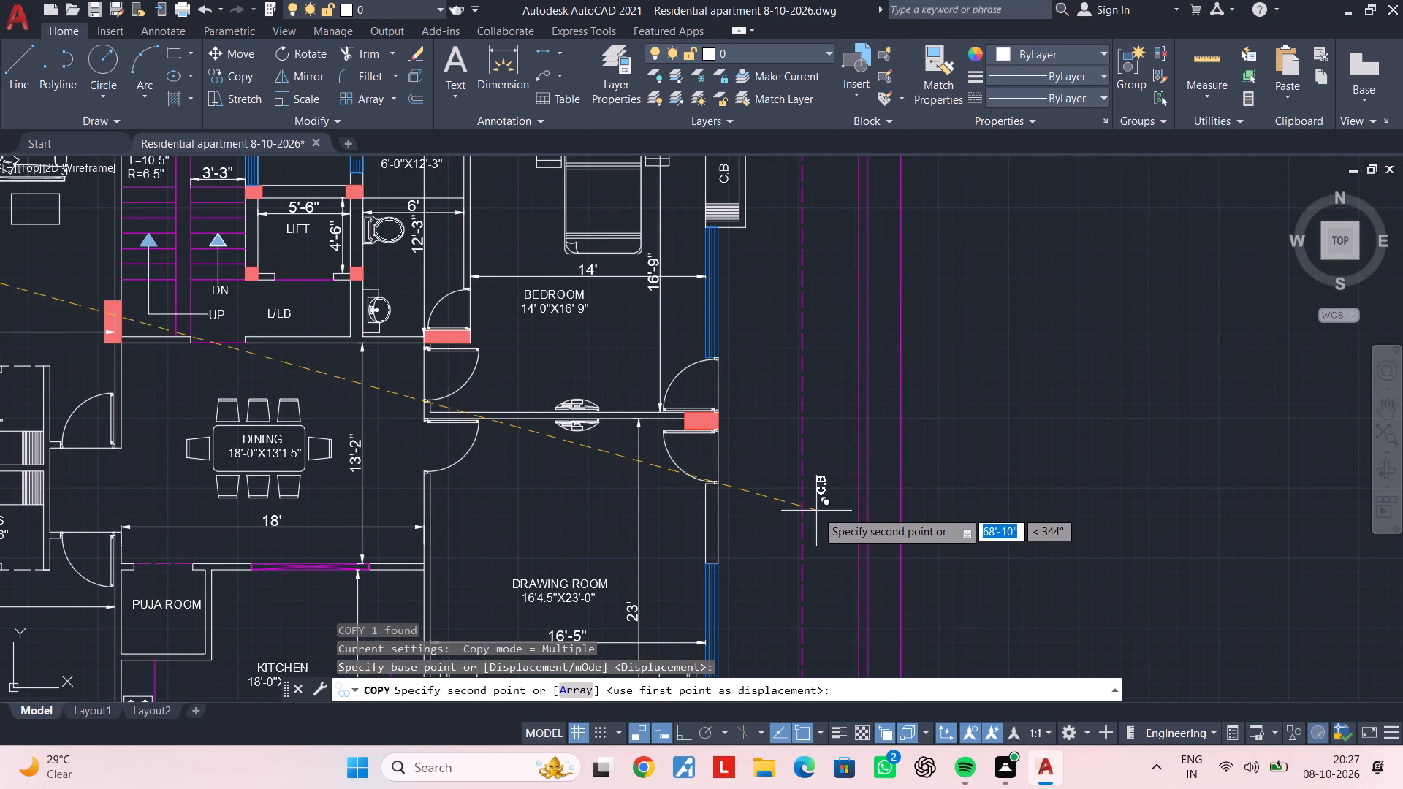
left_click(818, 508)
key("Escape")
Replace the copied label's text with BALCONY 8'-0" WIDE.
double_click(821, 488)
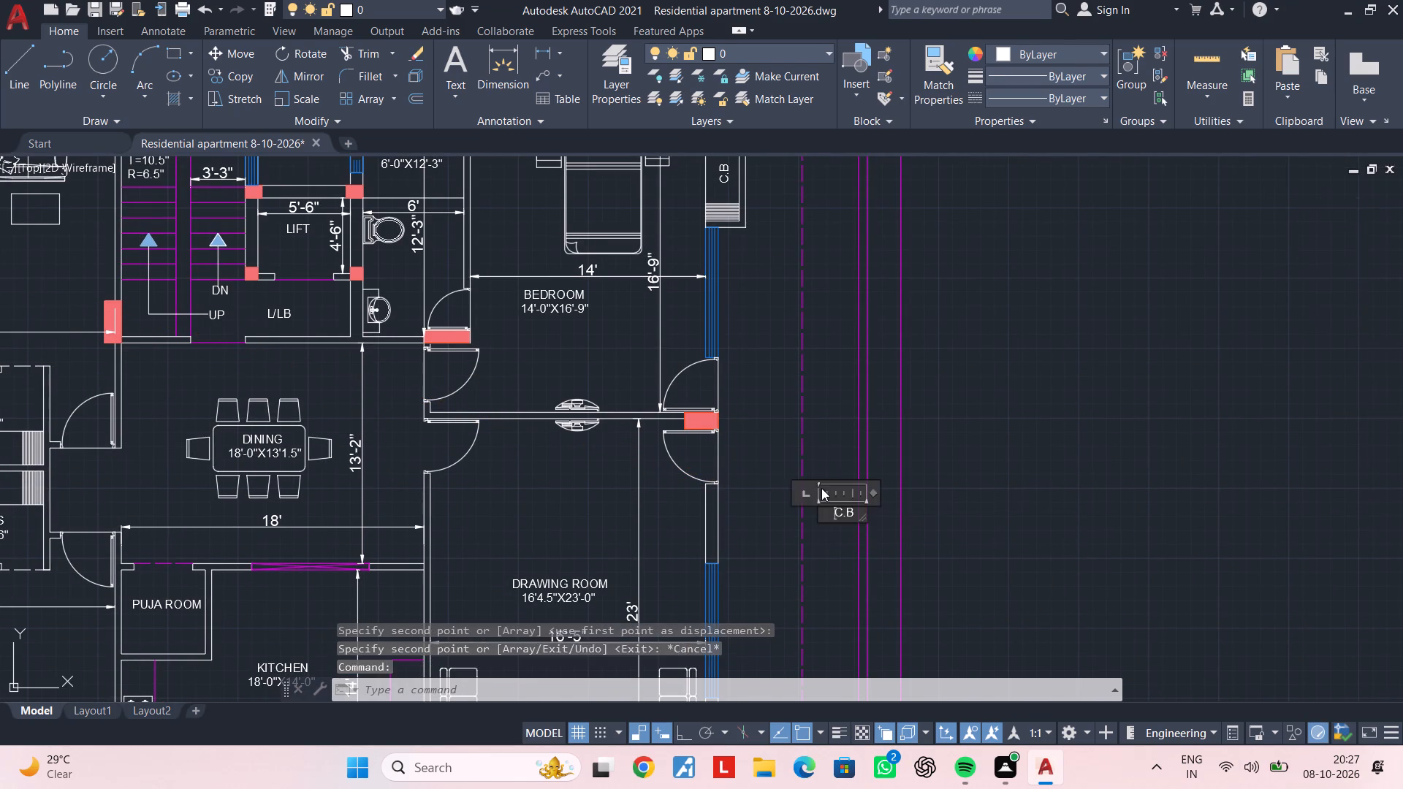
scroll(826, 488, "up", 2)
left_click_drag(931, 524, 1402, 529)
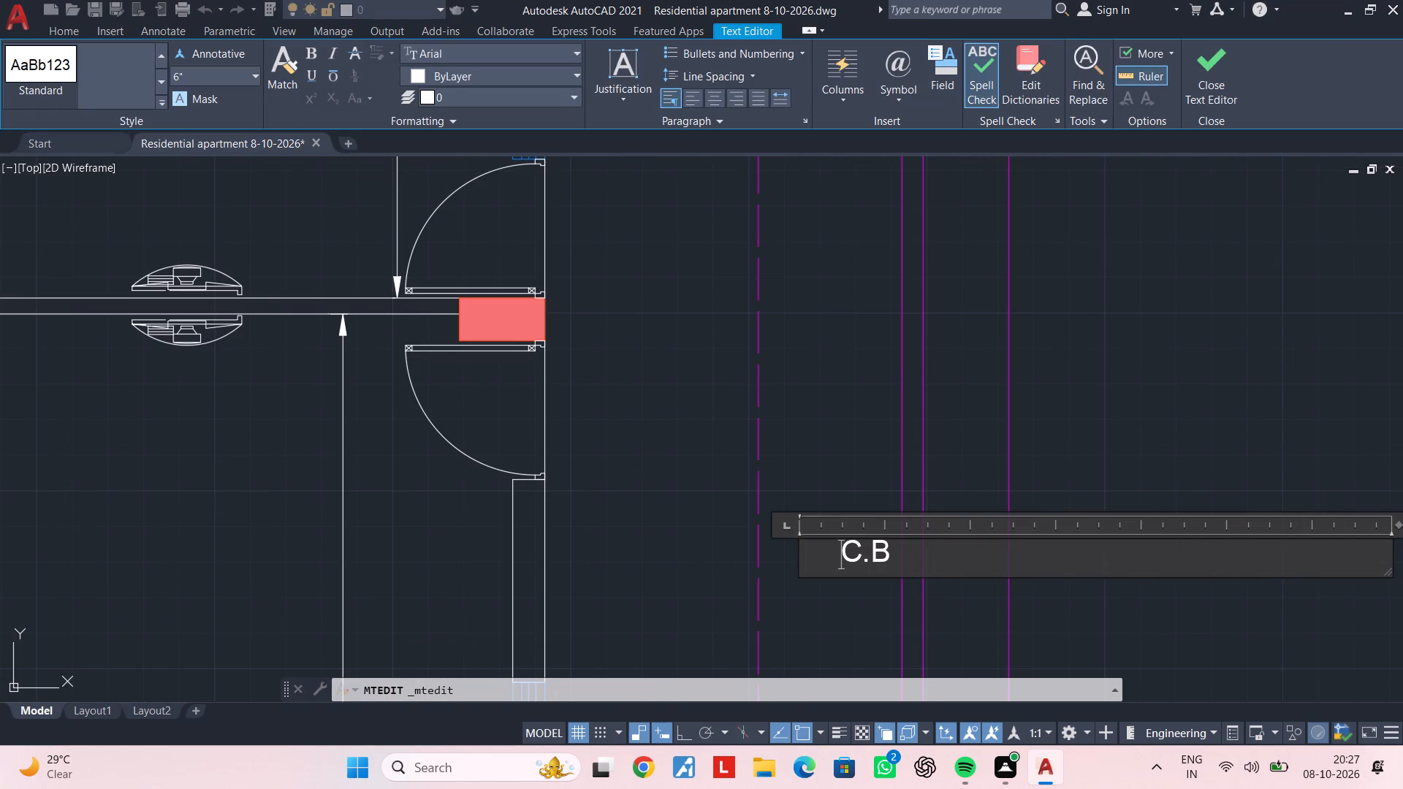
left_click_drag(984, 559, 838, 550)
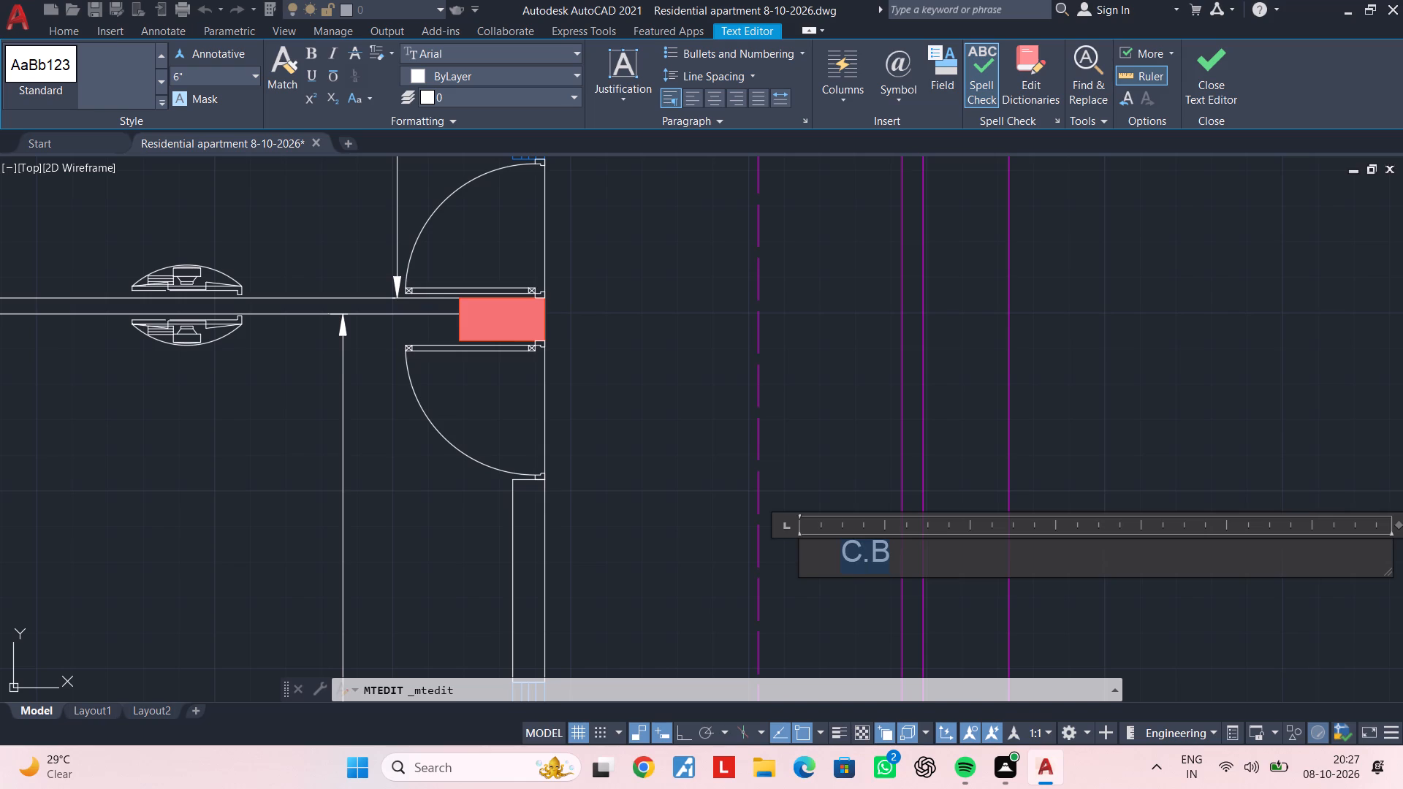
key("BackSpace")
key("BackSpace")
type("BA")
type("LCONY")
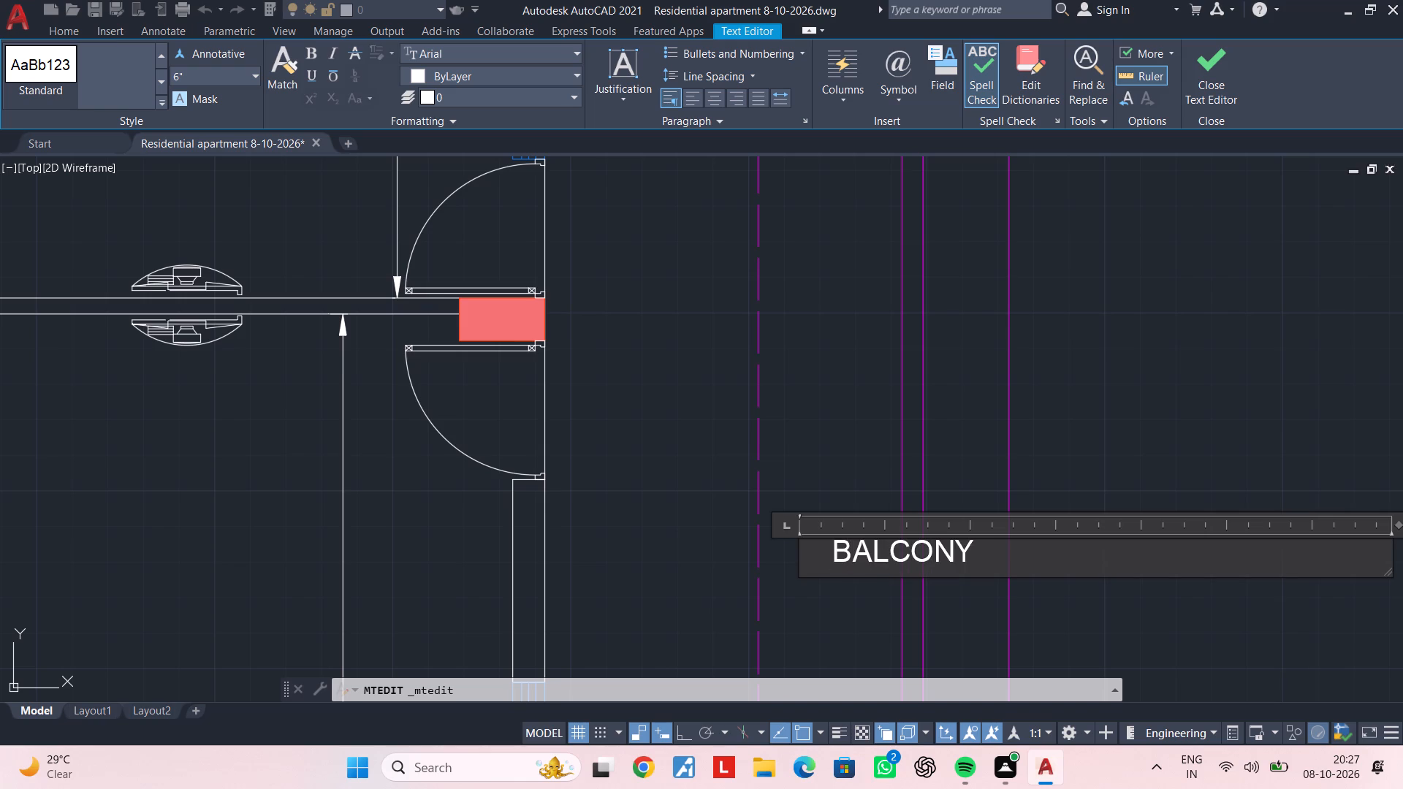
key("space")
type("8'")
type("-0\" WIDE")
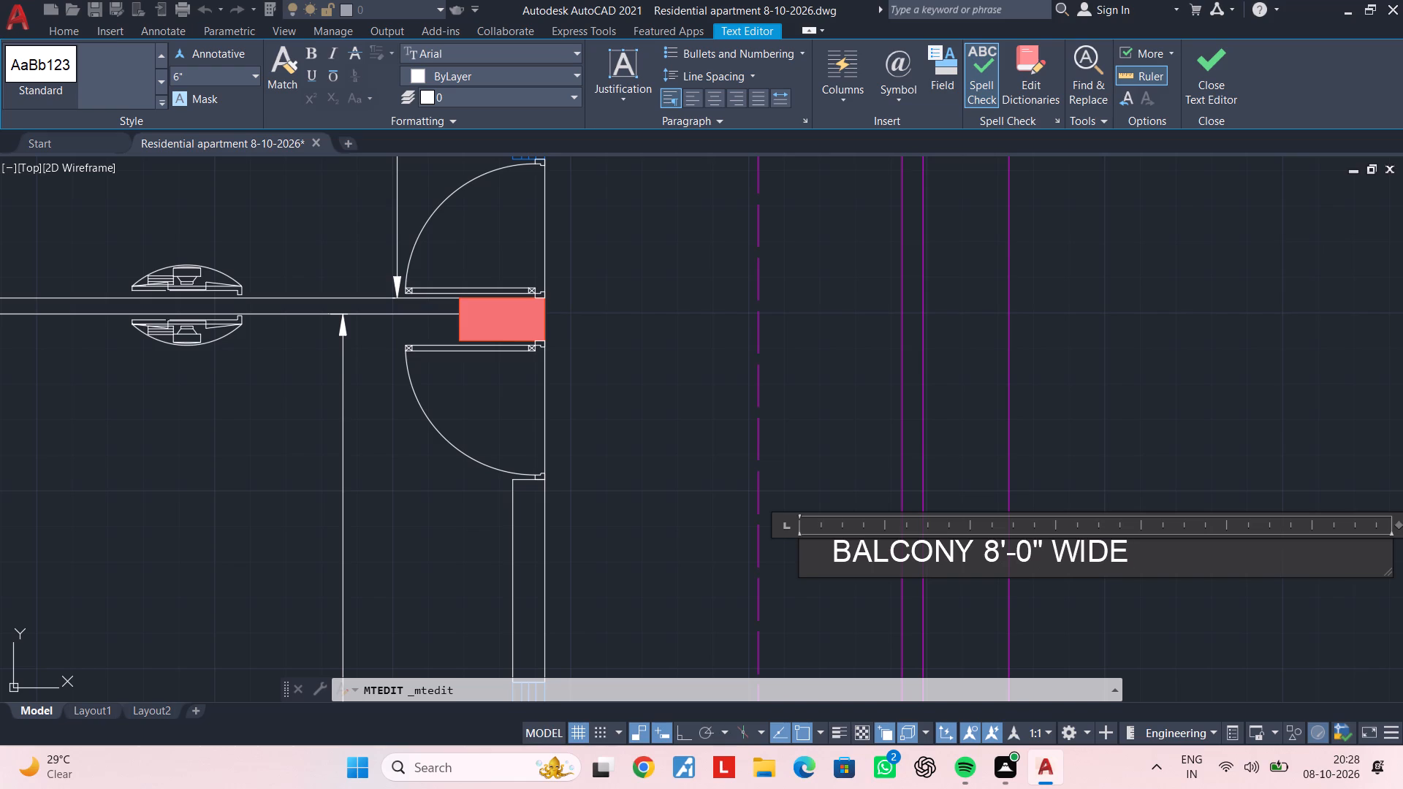
left_click(1162, 438)
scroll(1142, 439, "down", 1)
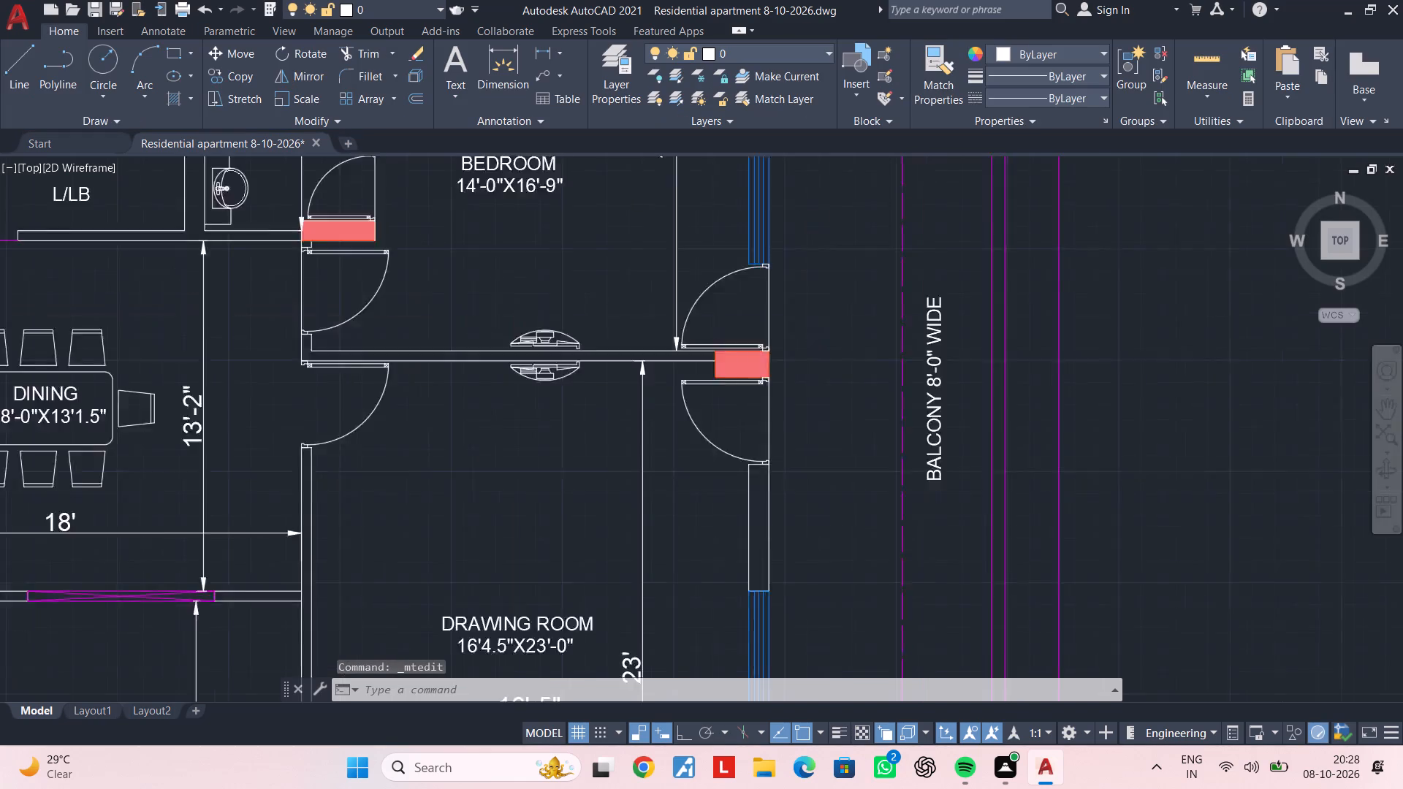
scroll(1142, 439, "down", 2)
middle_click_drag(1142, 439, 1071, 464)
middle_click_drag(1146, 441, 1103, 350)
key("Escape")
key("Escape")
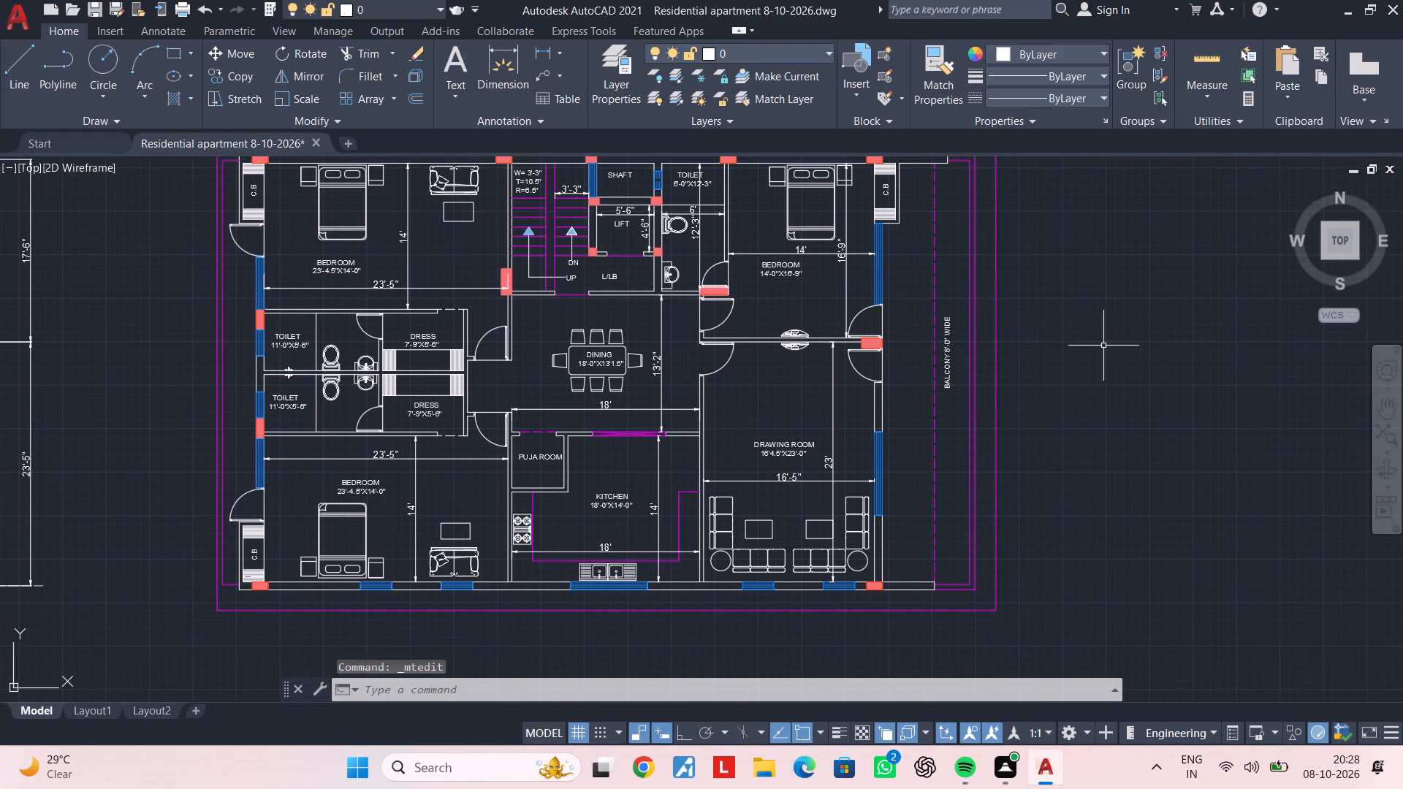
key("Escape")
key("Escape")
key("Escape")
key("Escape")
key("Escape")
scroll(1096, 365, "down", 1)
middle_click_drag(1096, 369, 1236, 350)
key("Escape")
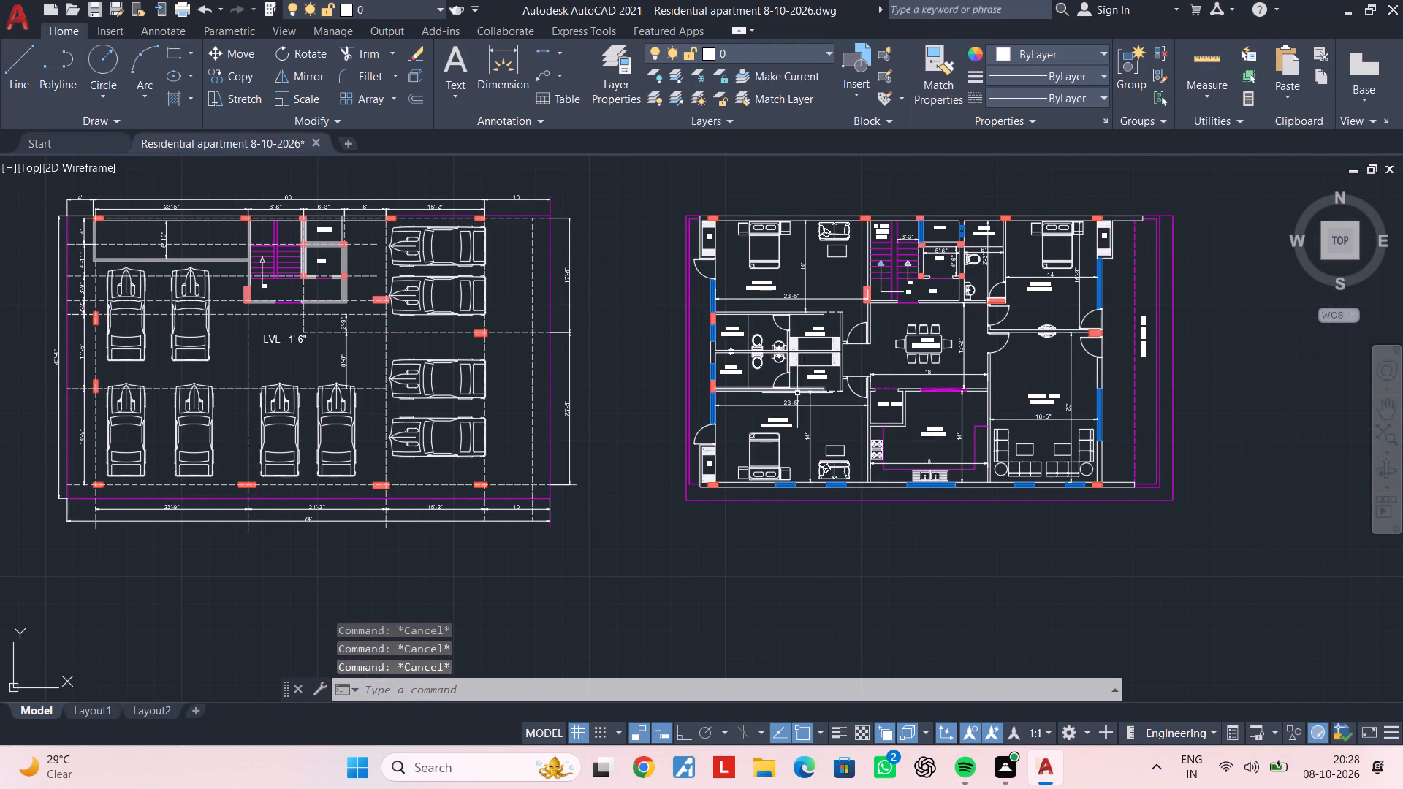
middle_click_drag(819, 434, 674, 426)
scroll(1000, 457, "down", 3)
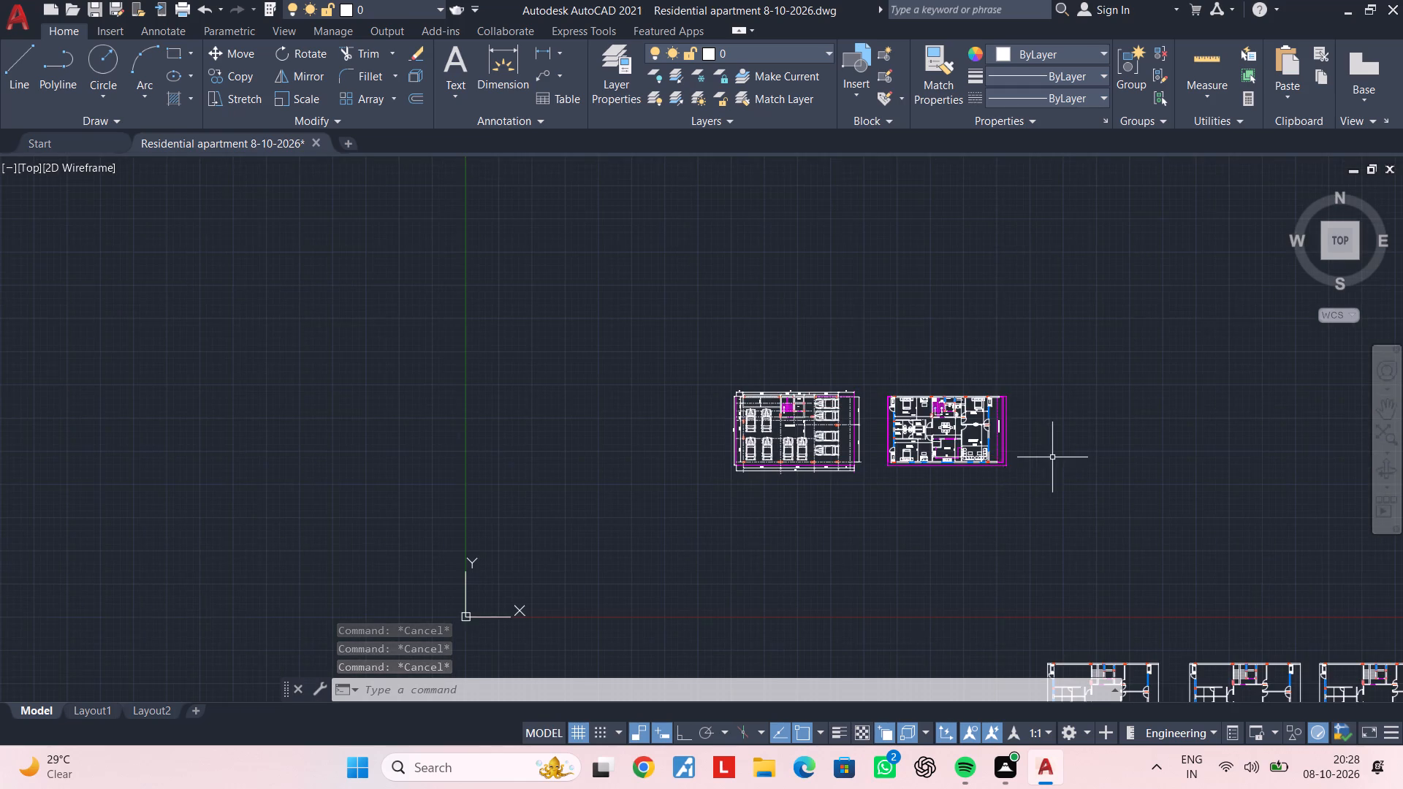
Review the furnished floor plan, including the balcony strip along its east side, next to the parking plan.
middle_click_drag(1052, 457, 739, 408)
middle_click_drag(832, 485, 811, 405)
middle_click_drag(756, 384, 877, 393)
scroll(786, 359, "up", 2)
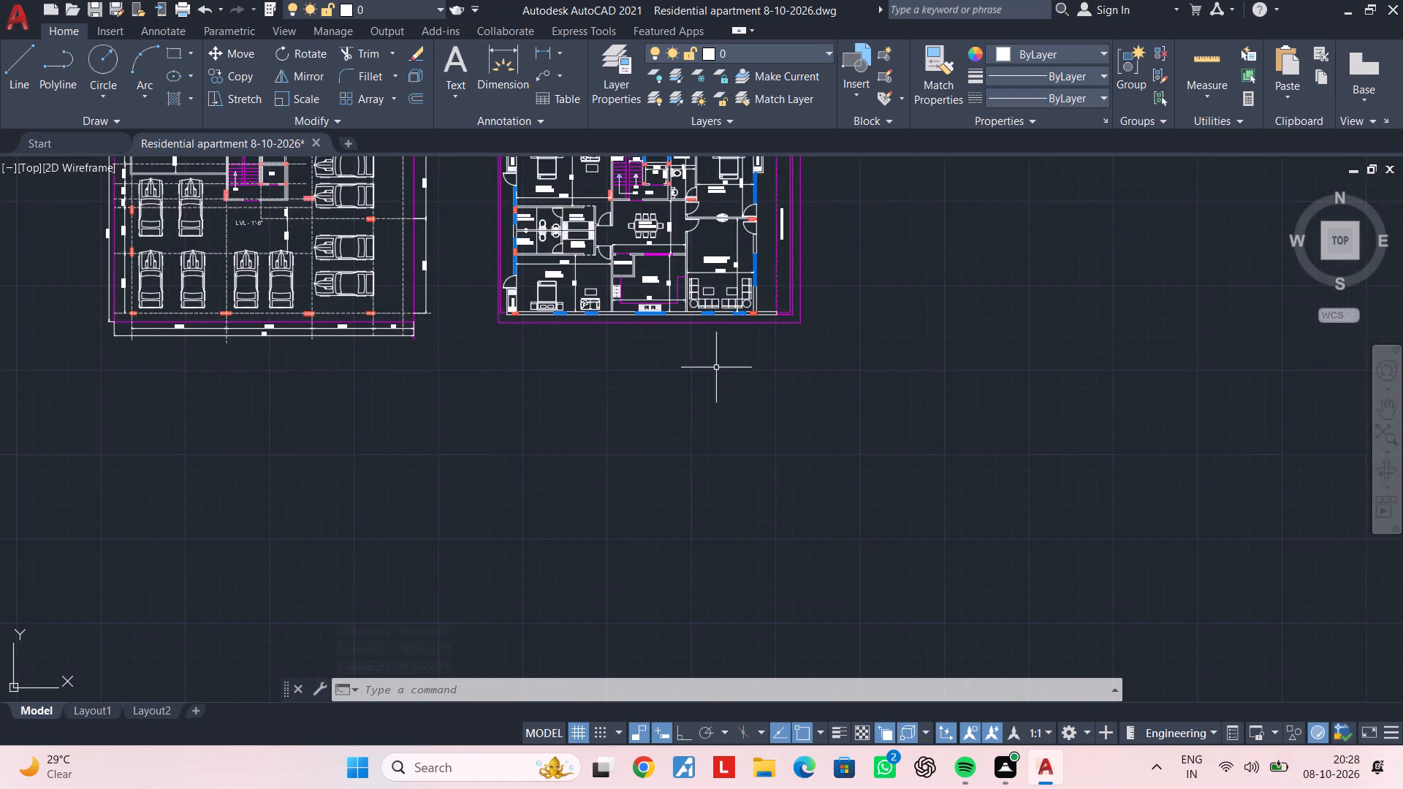
middle_click_drag(699, 365, 703, 469)
scroll(641, 451, "up", 1)
middle_click_drag(628, 451, 649, 465)
key("Escape")
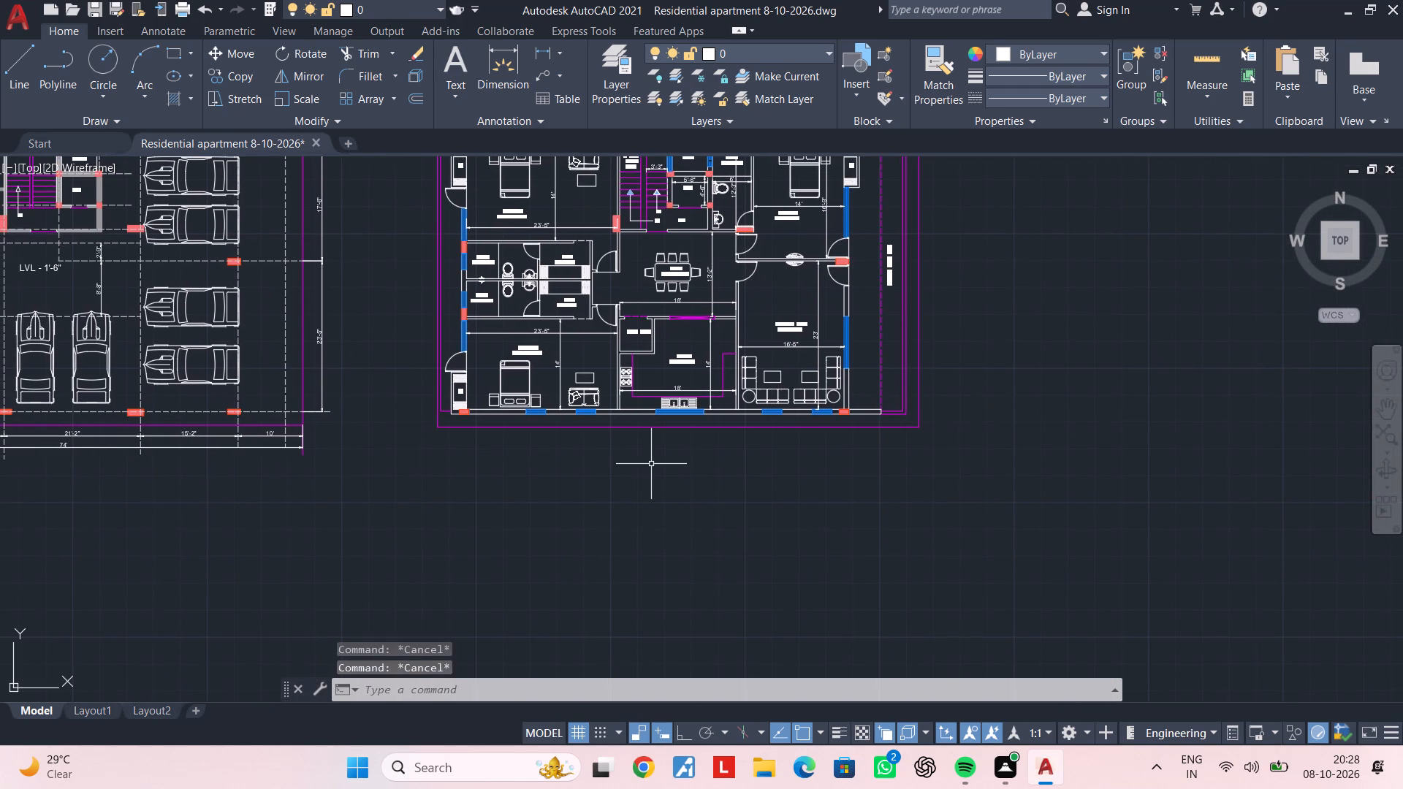
key("Escape")
key("Escape")
key("Escape")
key("Escape")
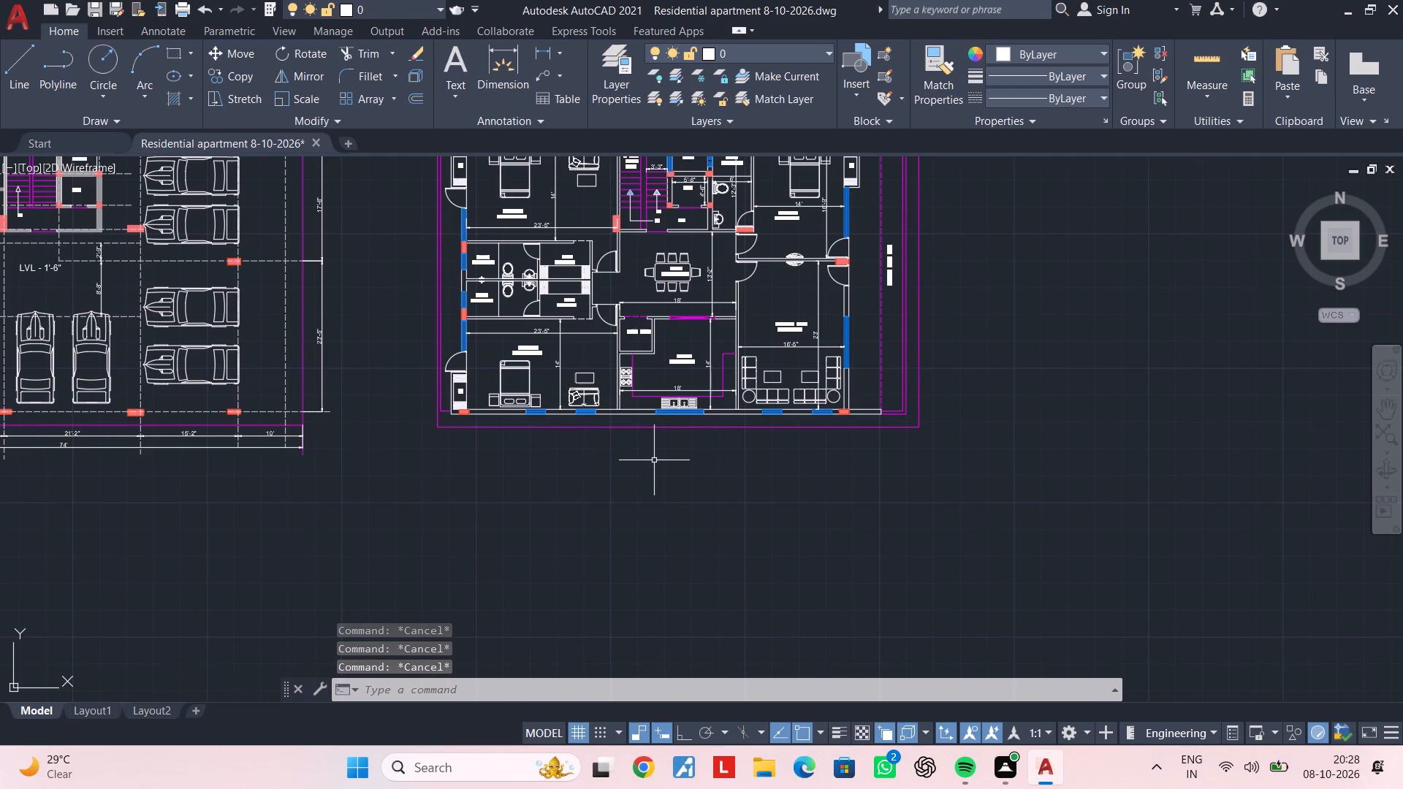
middle_click_drag(973, 394, 920, 571)
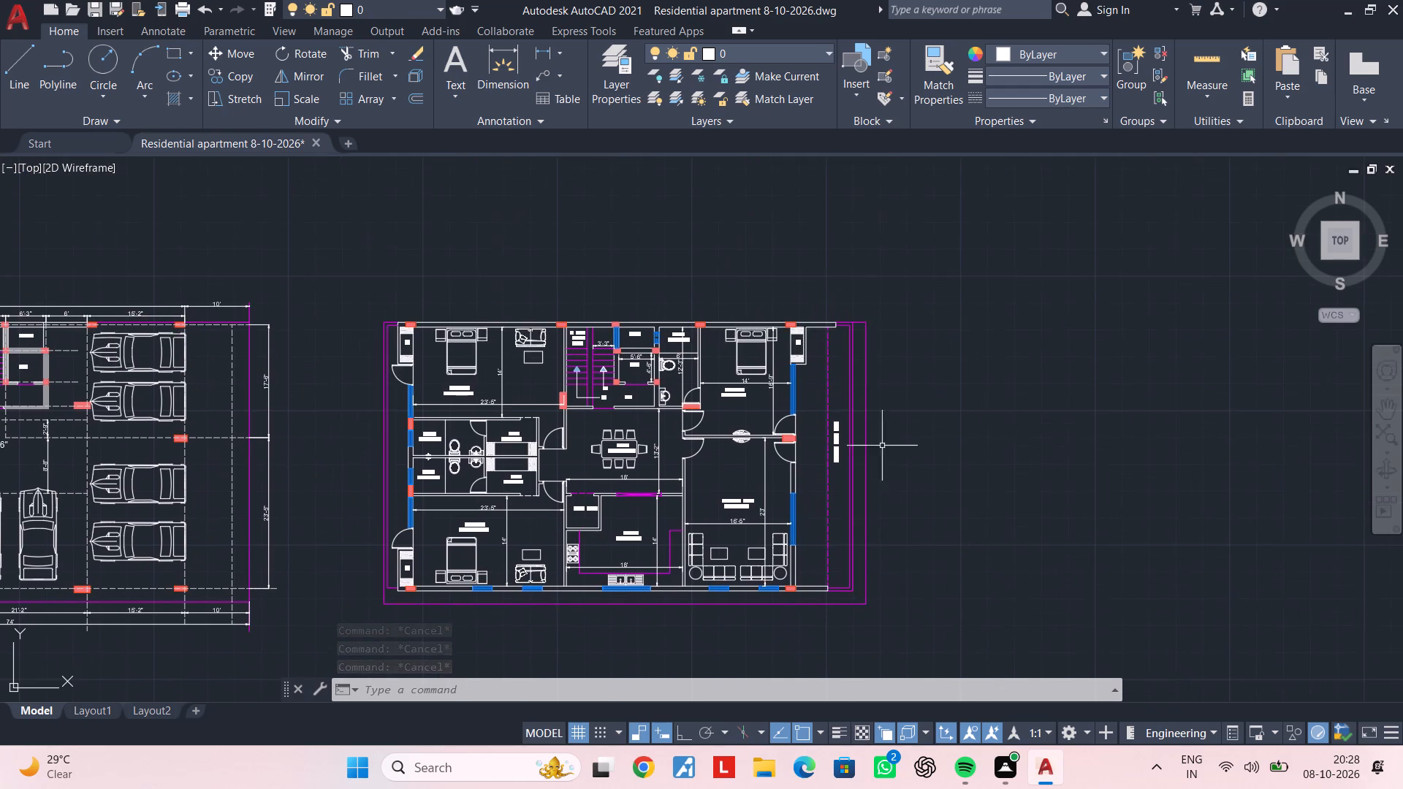
scroll(837, 324, "up", 2)
middle_click_drag(841, 408, 821, 342)
scroll(821, 343, "down", 2)
middle_click_drag(806, 403, 791, 310)
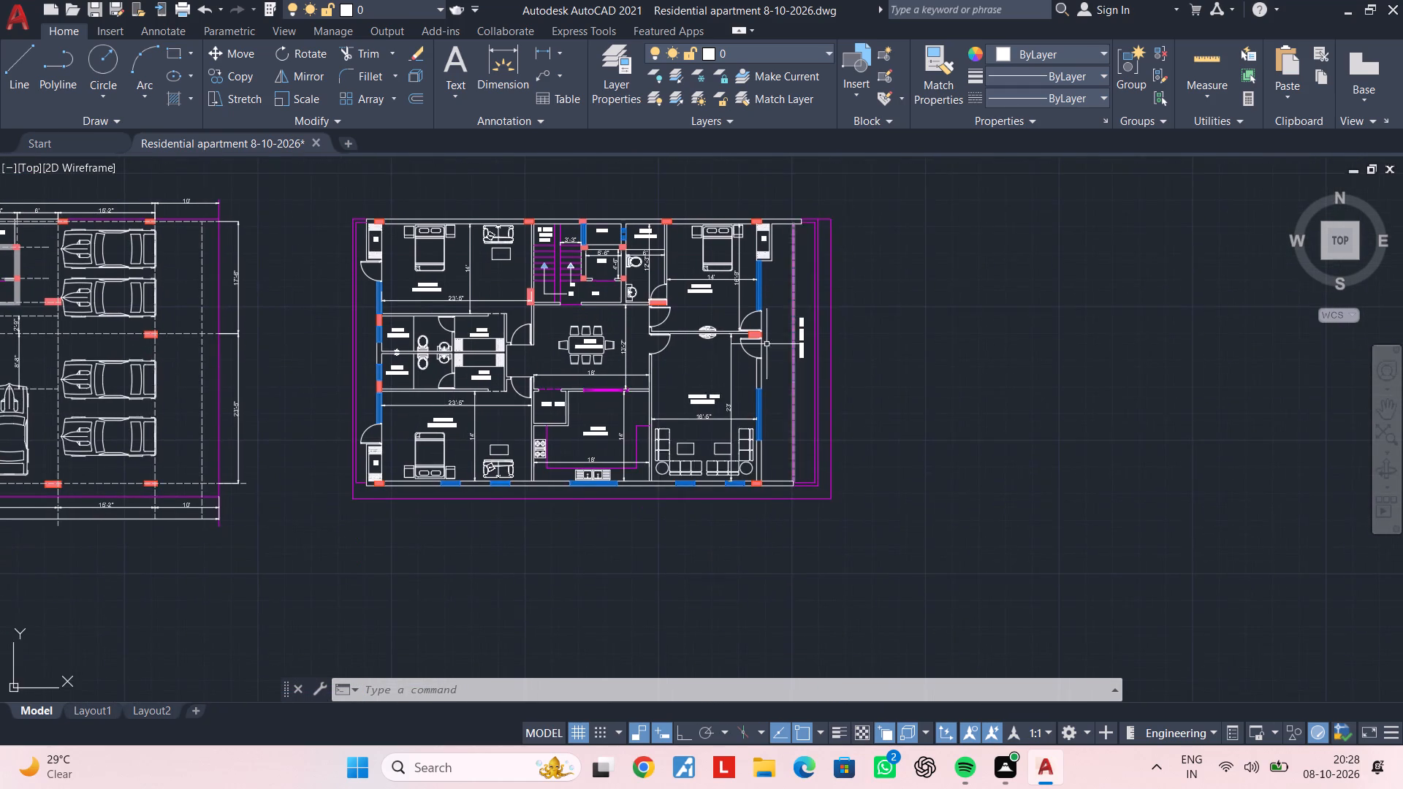
middle_click_drag(724, 416, 842, 412)
key("Escape")
key("Escape")
key("Escape")
scroll(624, 460, "down", 1)
middle_click_drag(625, 460, 594, 489)
key("Escape")
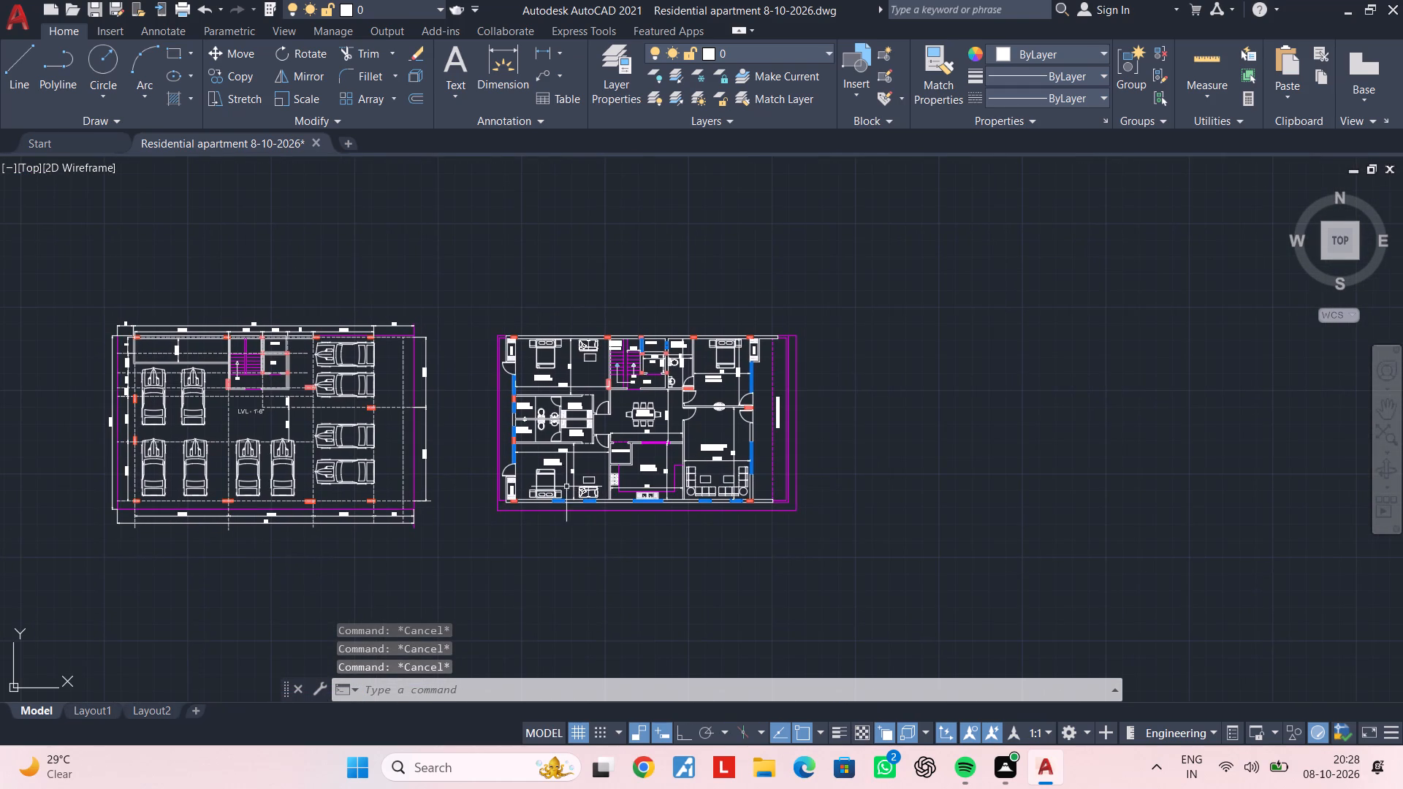
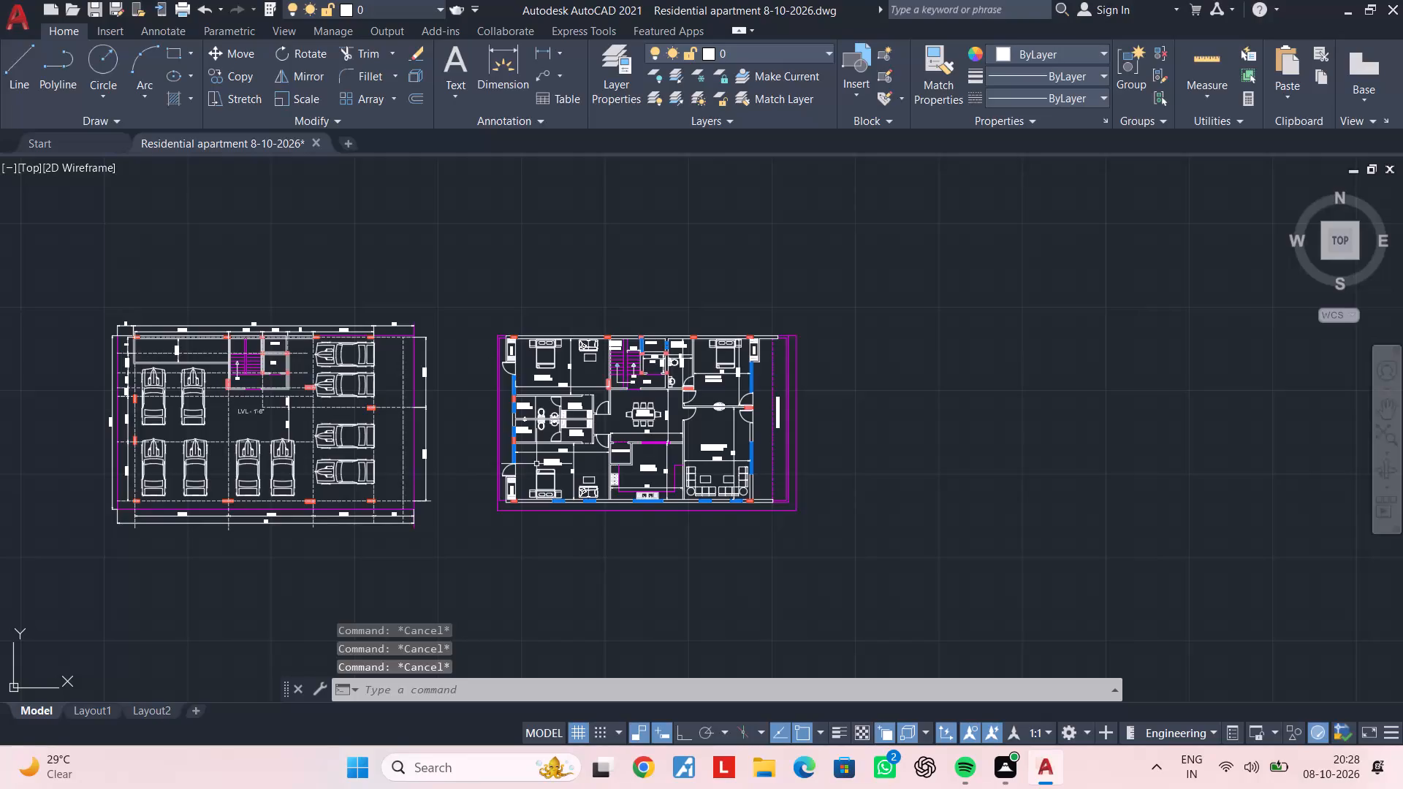
Save the drawing.
key("ctrl+s")
key("ctrl+s")
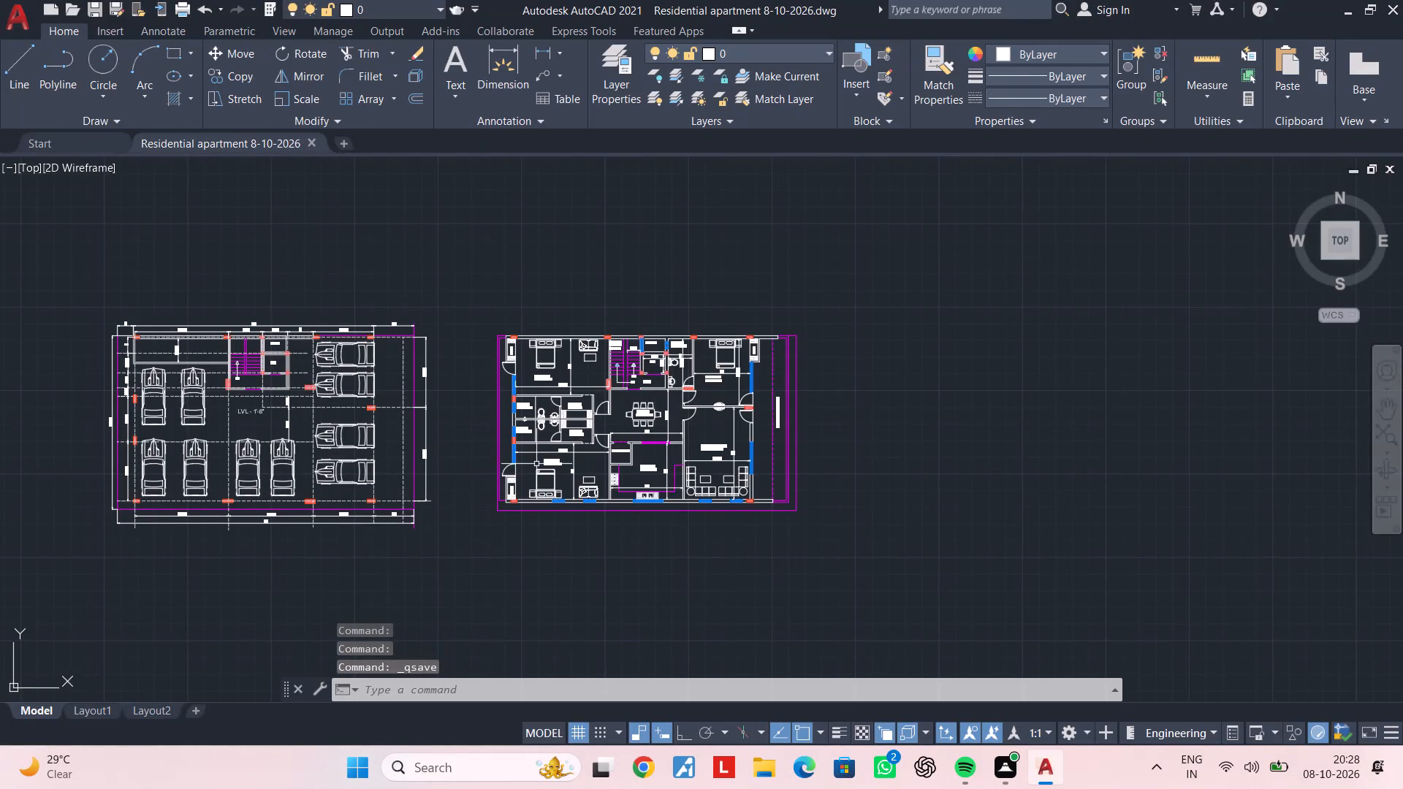
key("ctrl+s")
key("ctrl+s")
Copy the whole furnished floor plan three times in a straight row to the east, spaced about 115' apart.
middle_click_drag(487, 451, 485, 436)
key("Escape")
key("Escape")
left_click(474, 284)
left_click(839, 542)
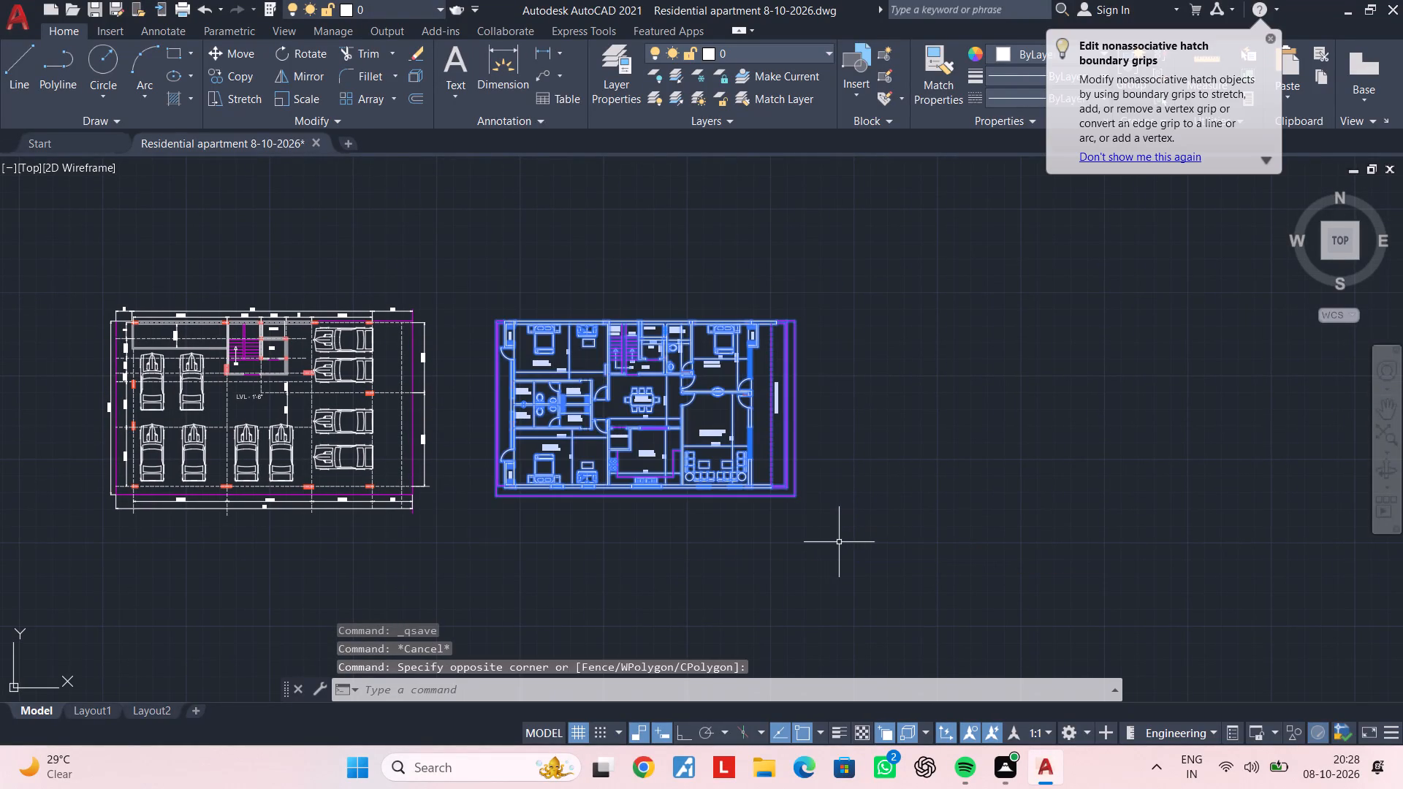
type("CO")
key("space")
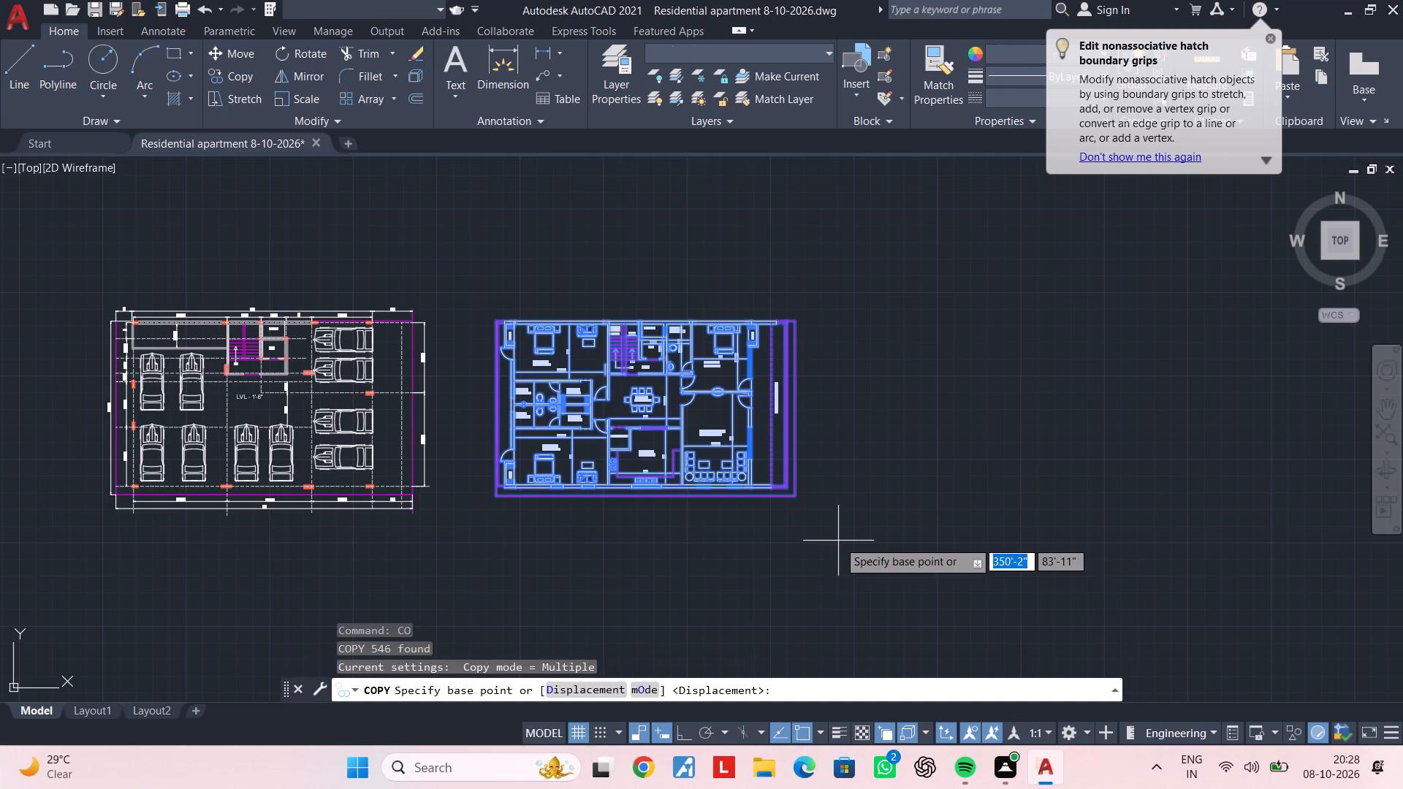
left_click(838, 541)
middle_click_drag(1110, 552, 748, 545)
scroll(1110, 552, "down", 1)
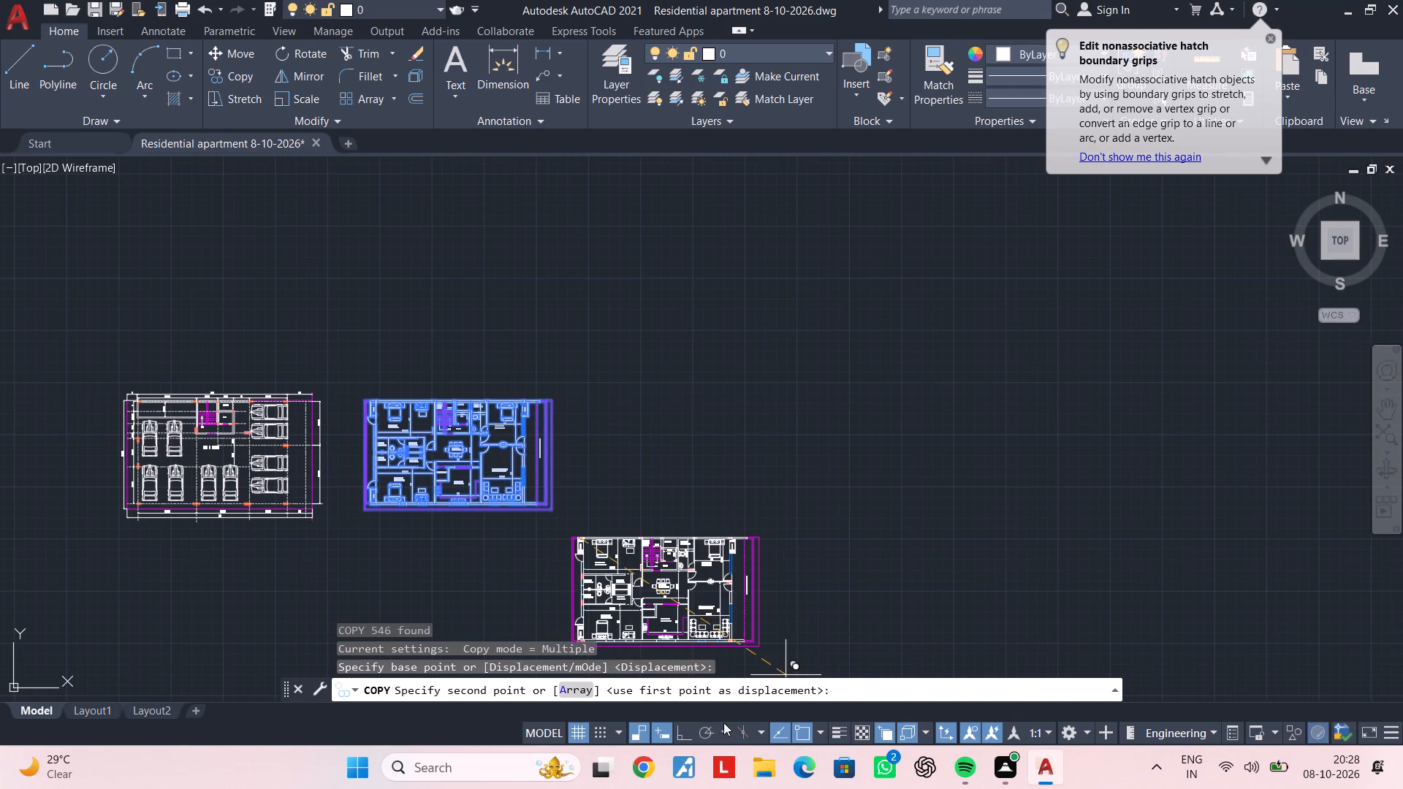
left_click(683, 733)
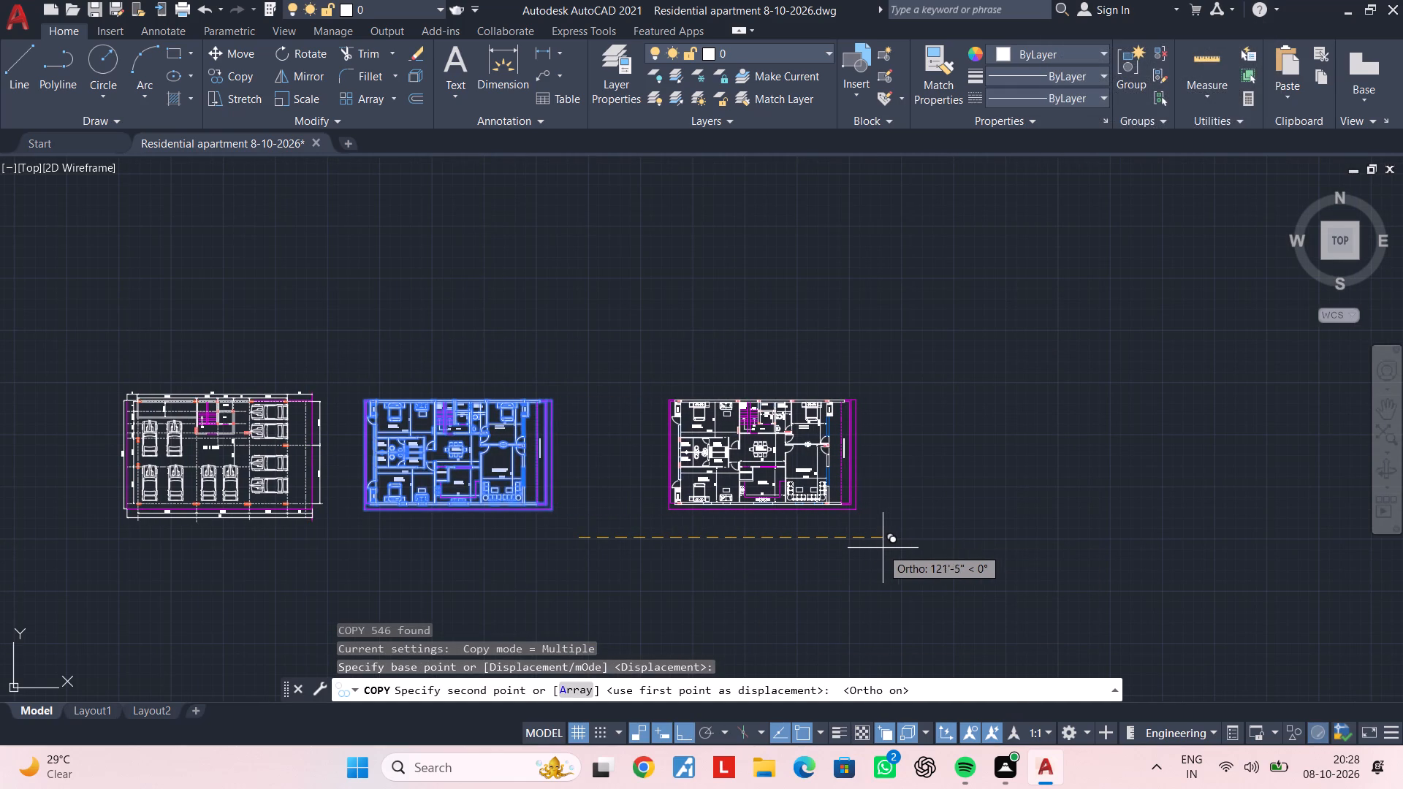
left_click(875, 548)
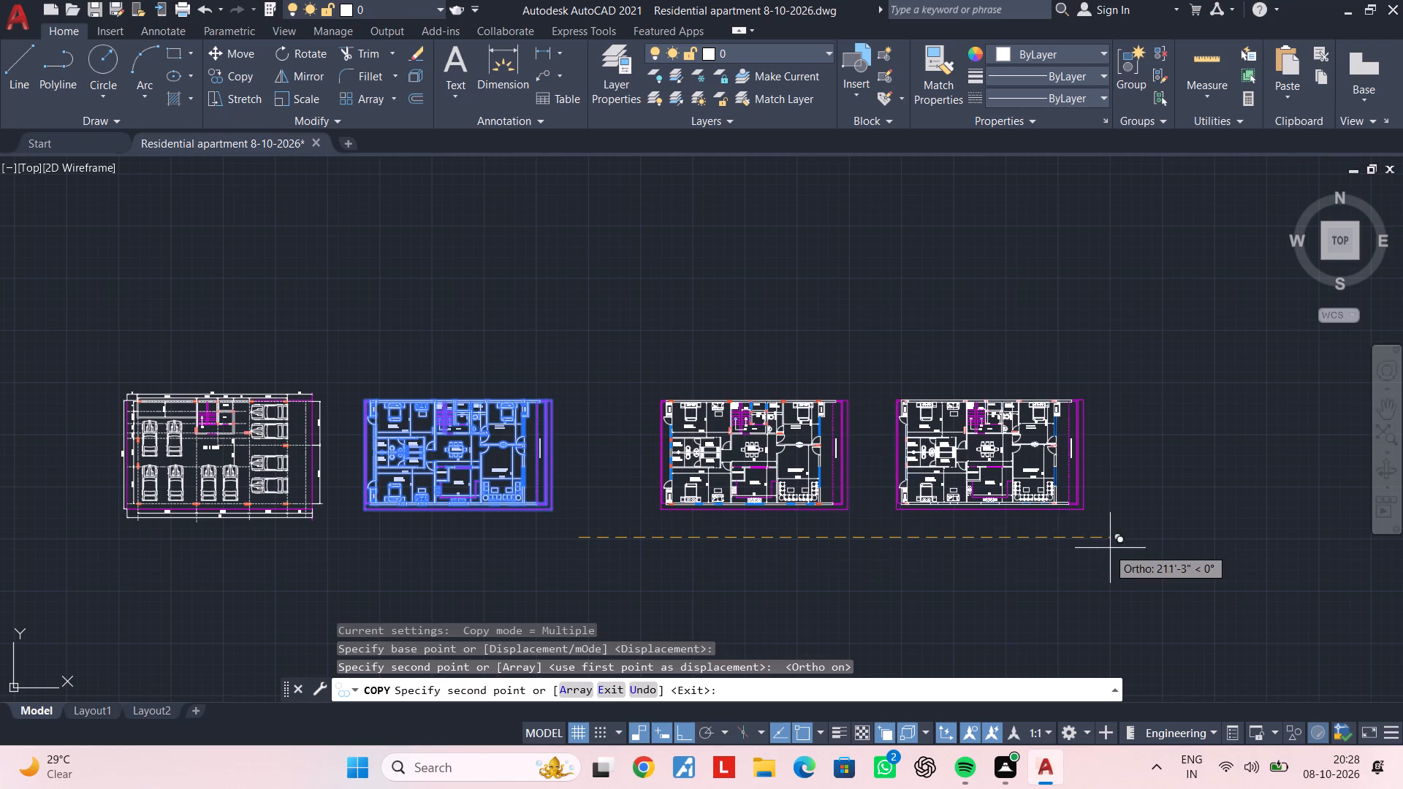
middle_click_drag(1110, 548, 908, 560)
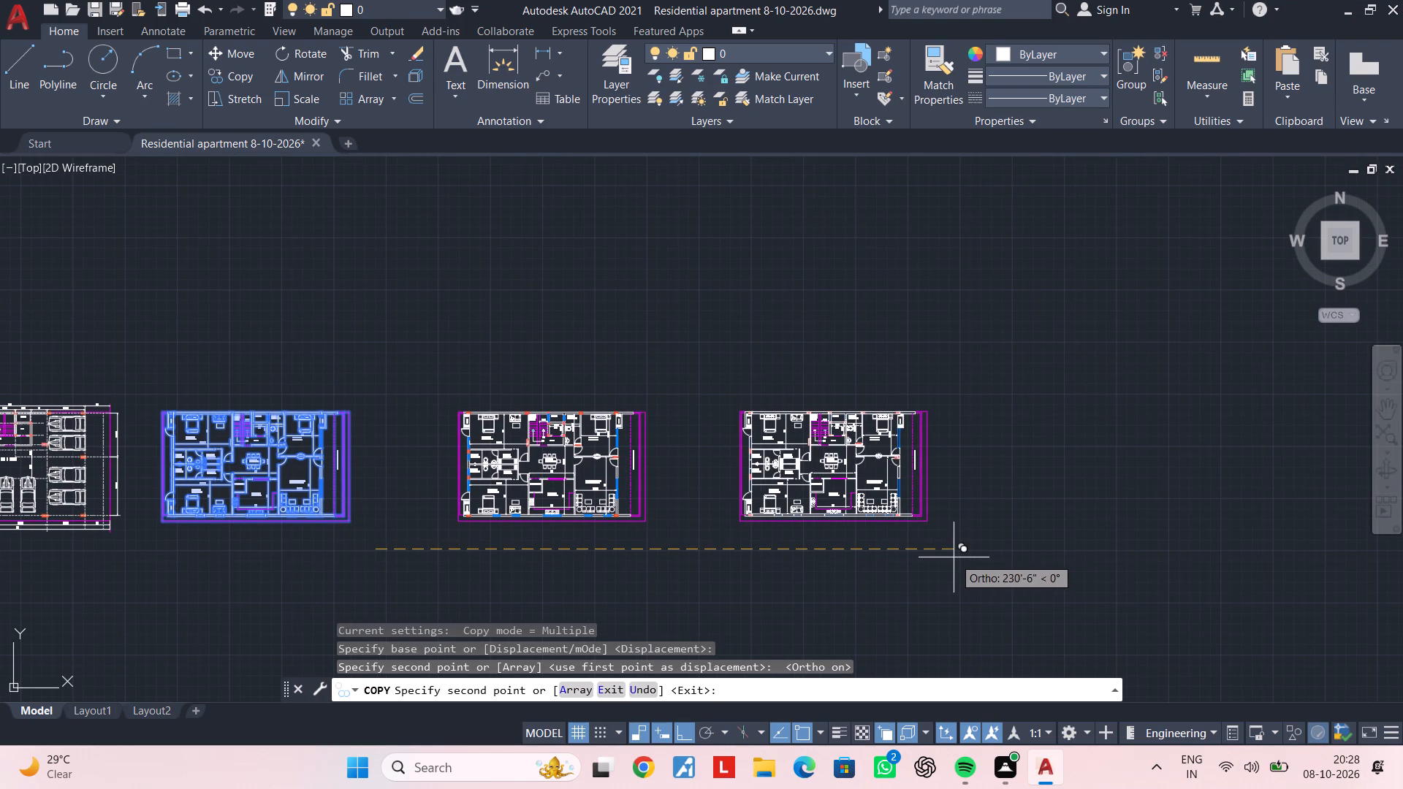
left_click(957, 557)
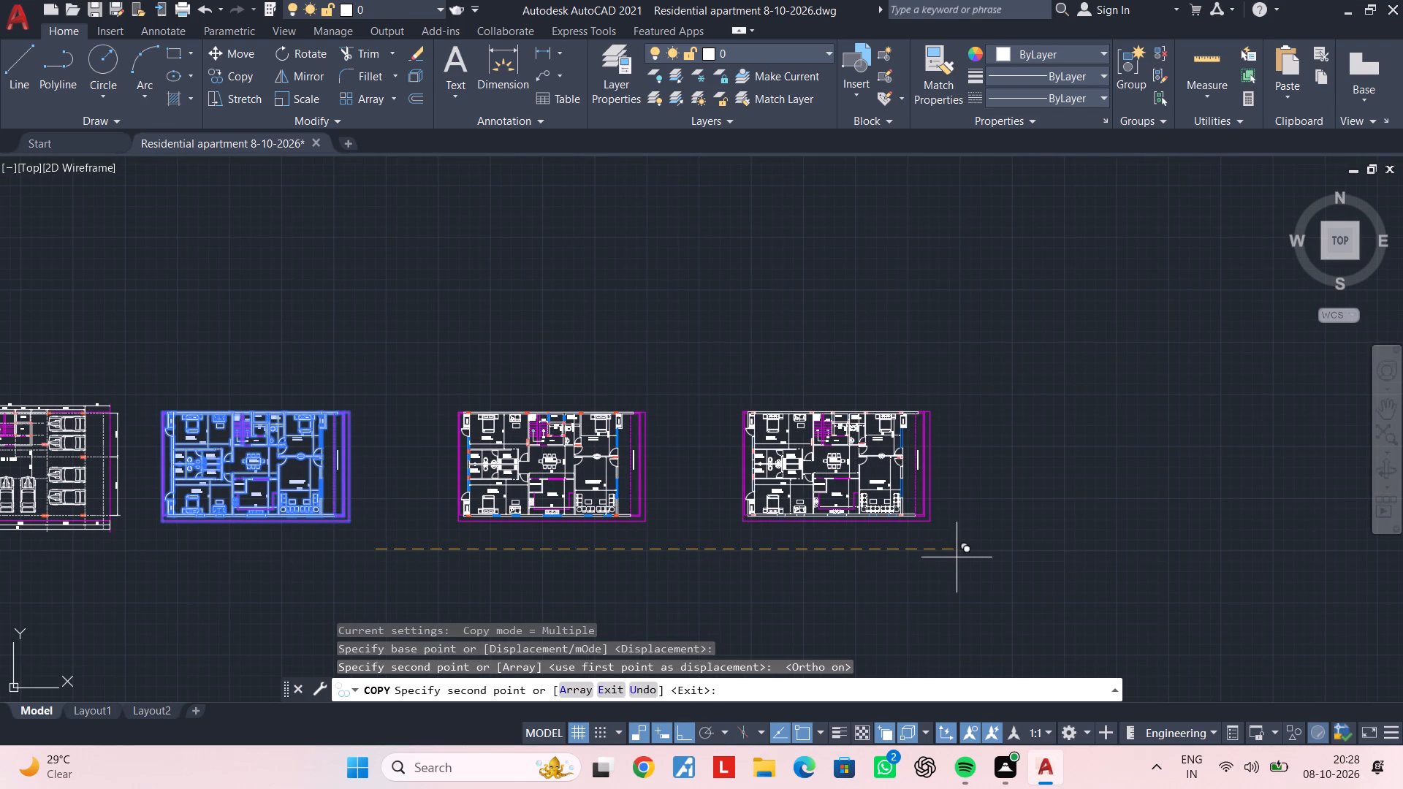
middle_click_drag(1073, 557, 814, 566)
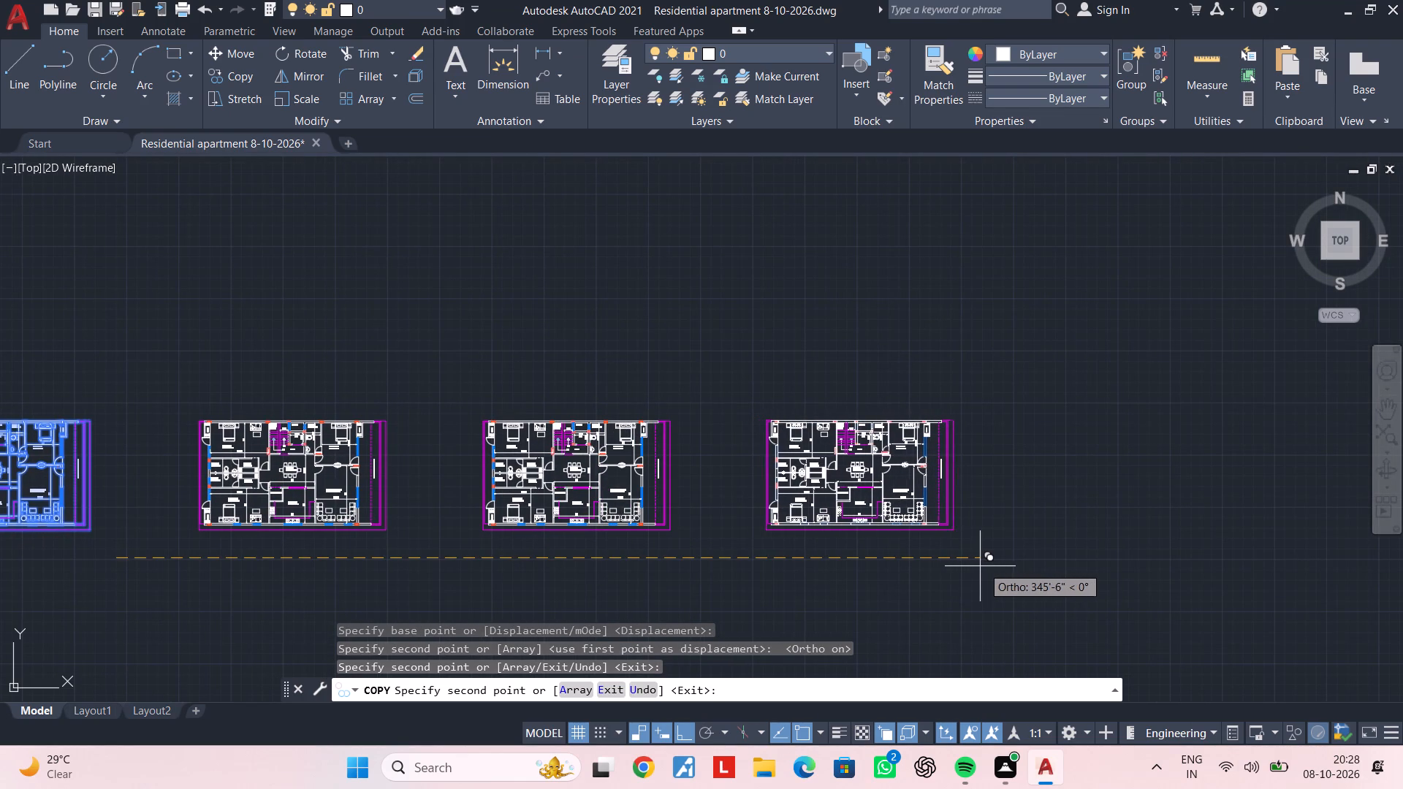
left_click(980, 566)
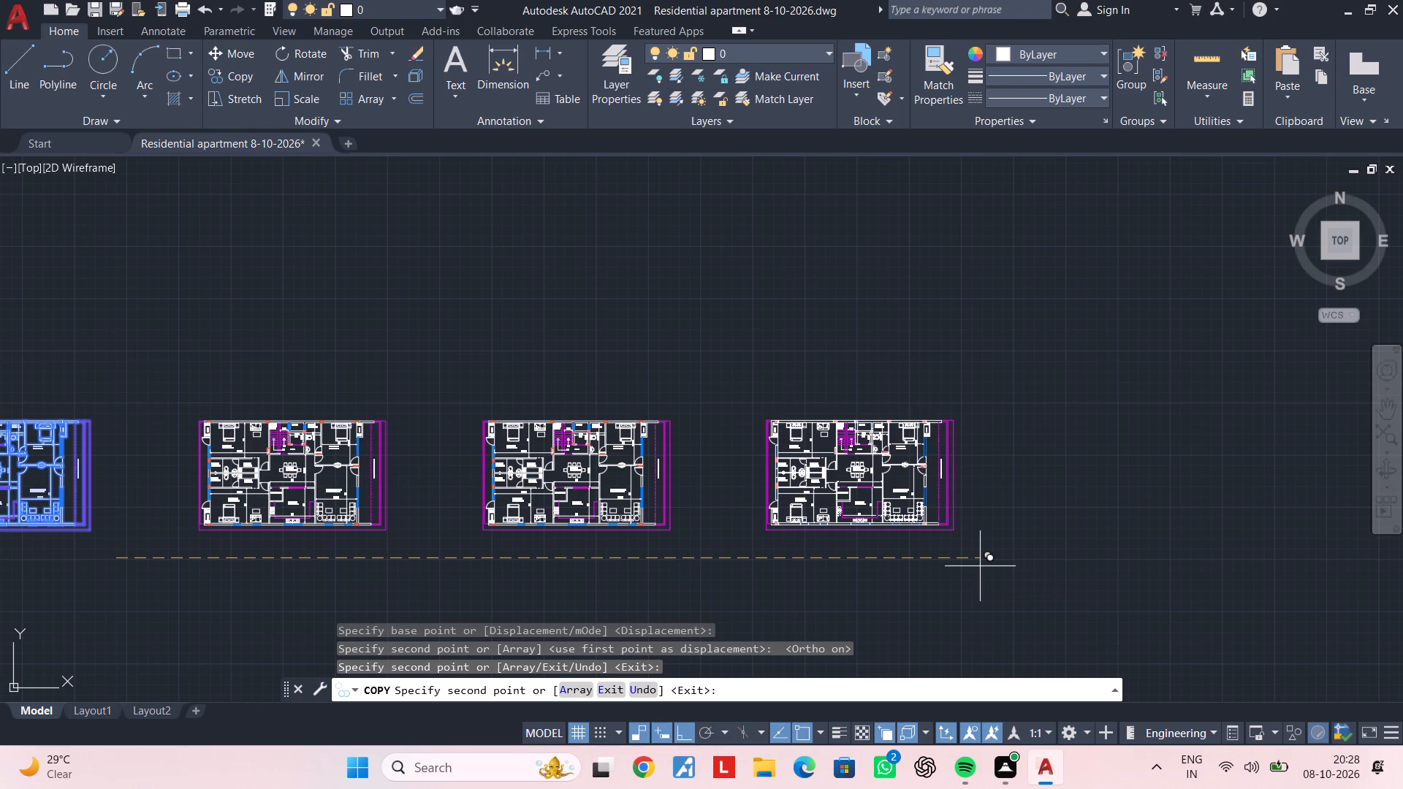
key("Escape")
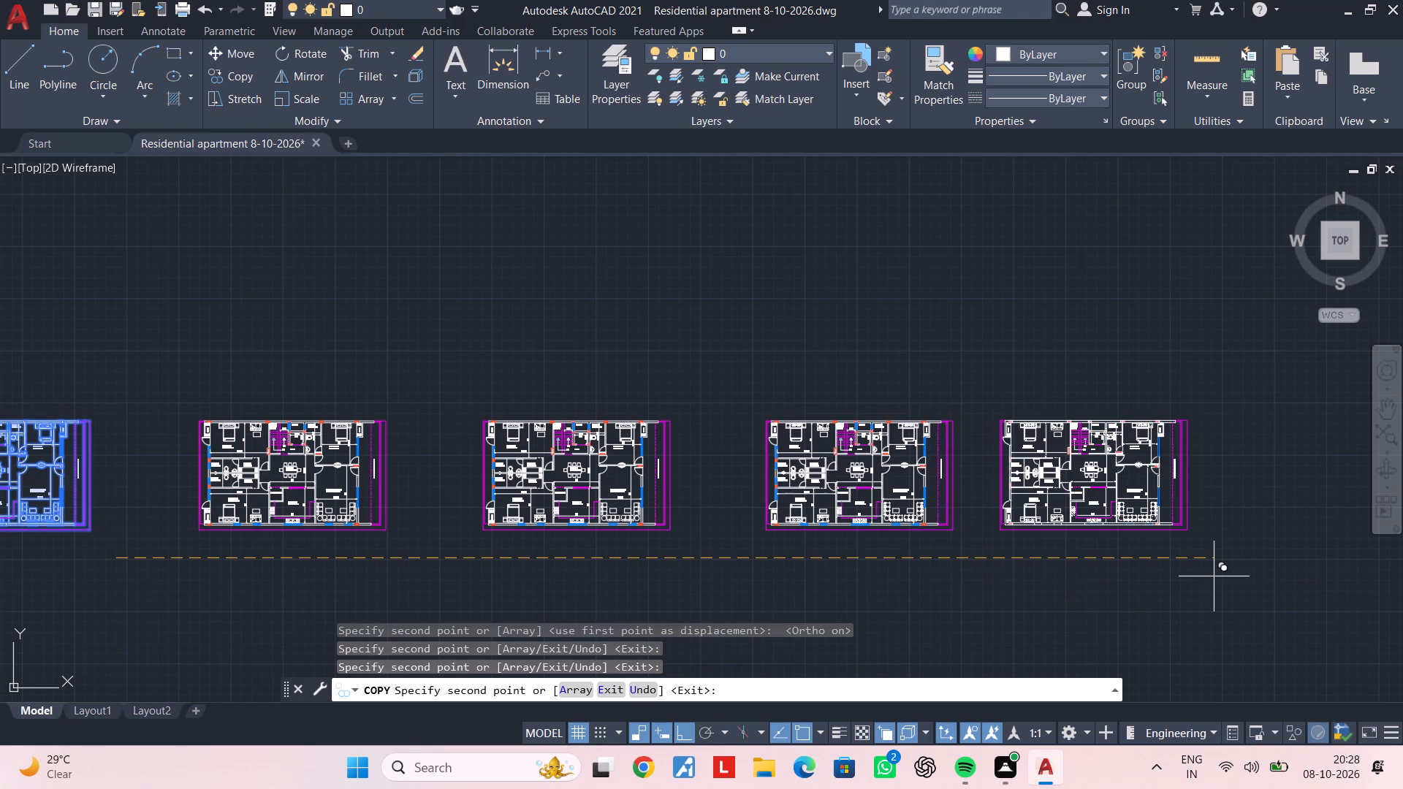
key("Escape")
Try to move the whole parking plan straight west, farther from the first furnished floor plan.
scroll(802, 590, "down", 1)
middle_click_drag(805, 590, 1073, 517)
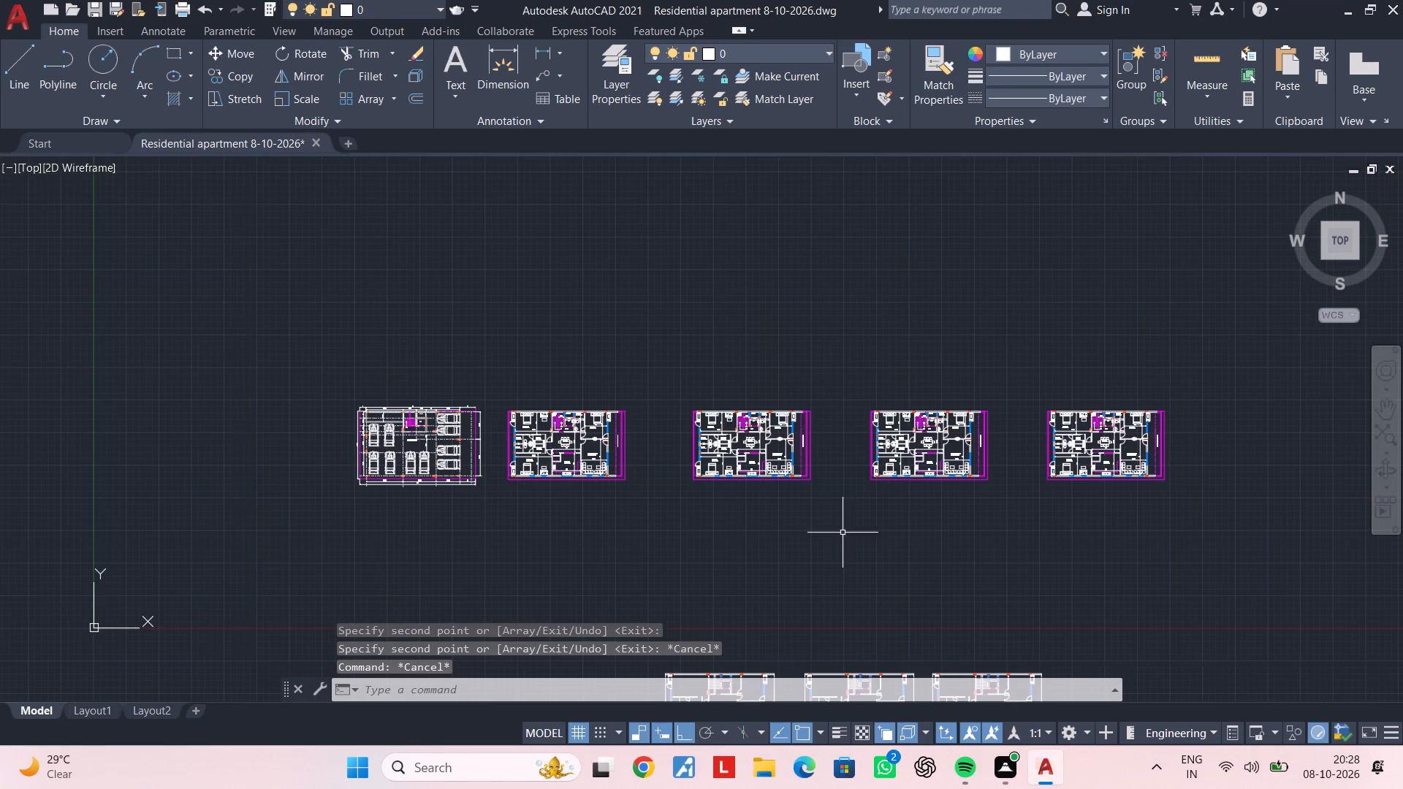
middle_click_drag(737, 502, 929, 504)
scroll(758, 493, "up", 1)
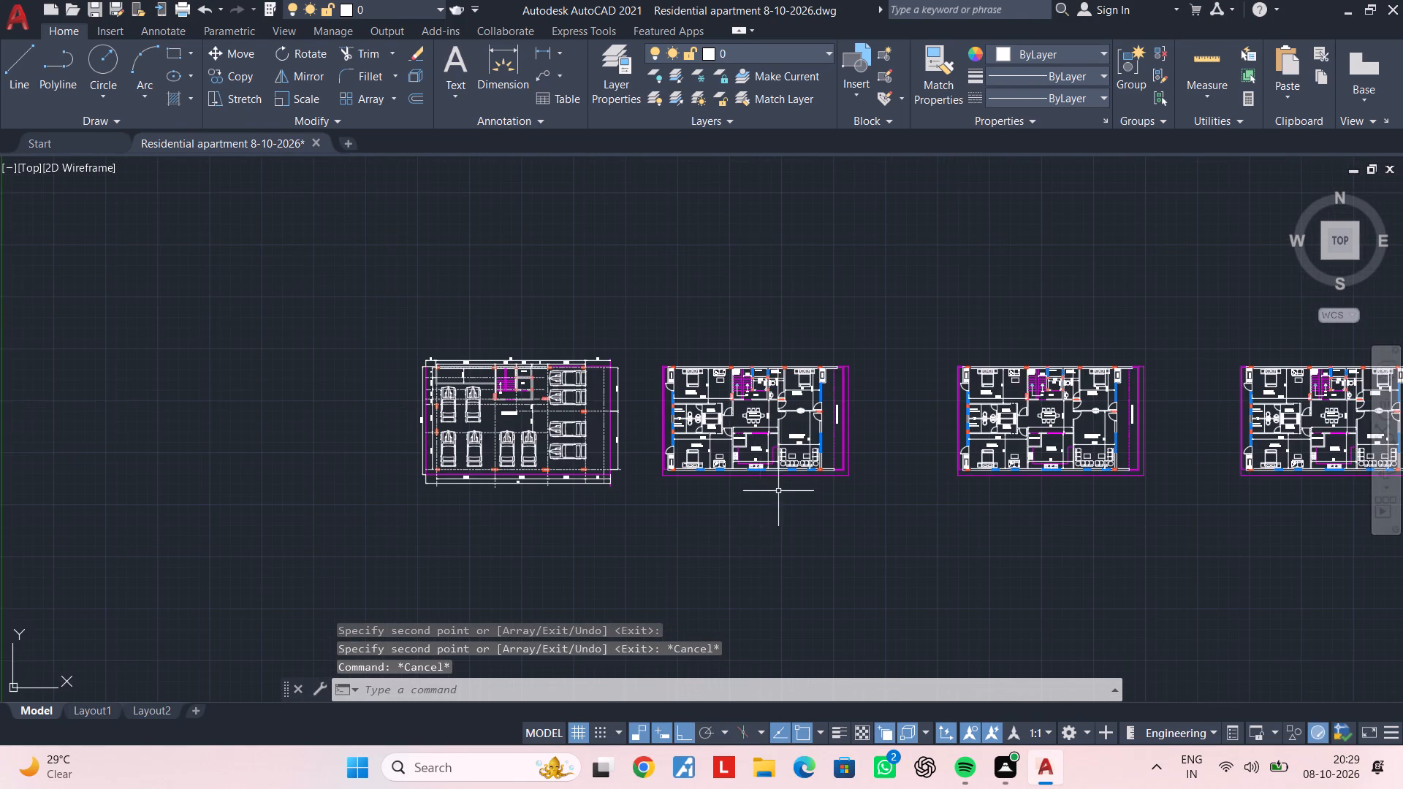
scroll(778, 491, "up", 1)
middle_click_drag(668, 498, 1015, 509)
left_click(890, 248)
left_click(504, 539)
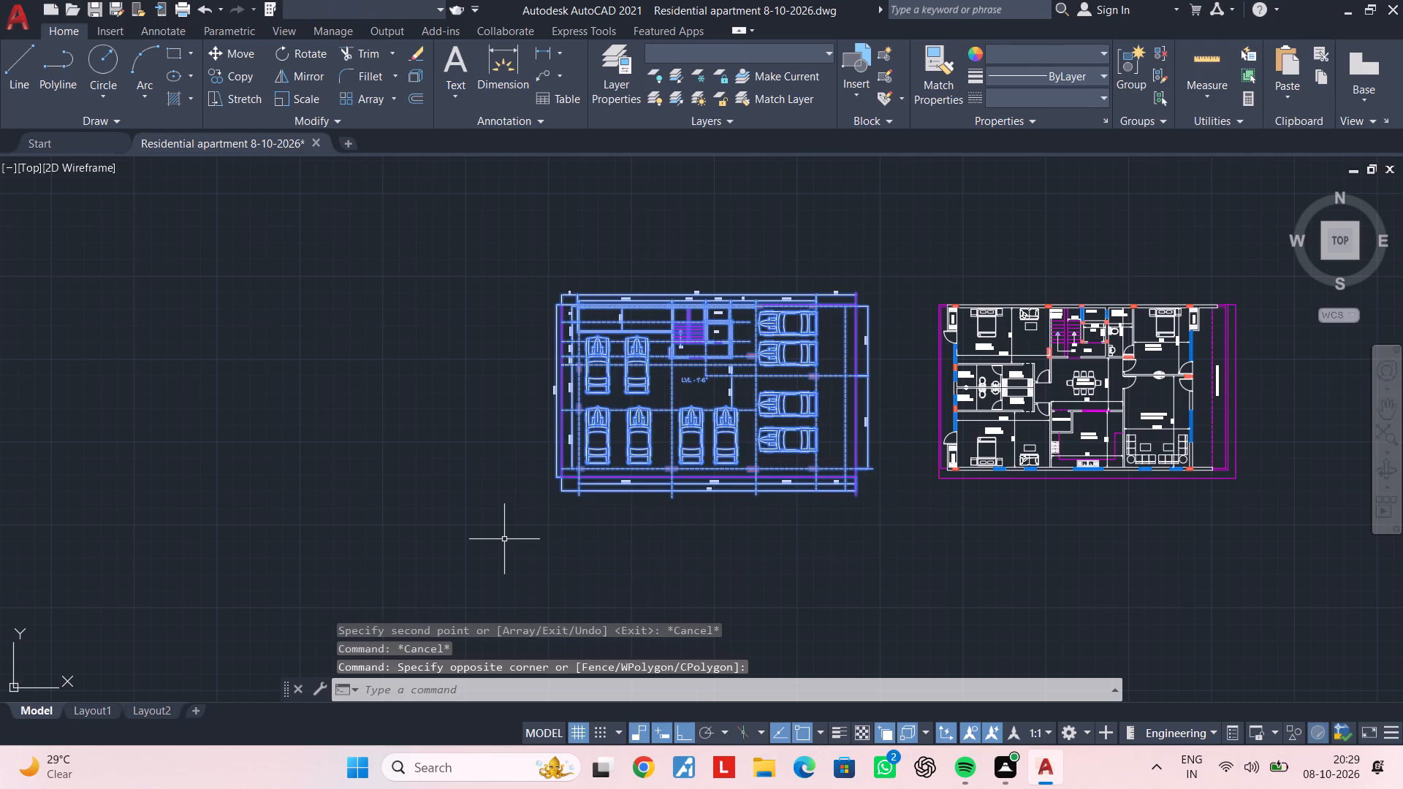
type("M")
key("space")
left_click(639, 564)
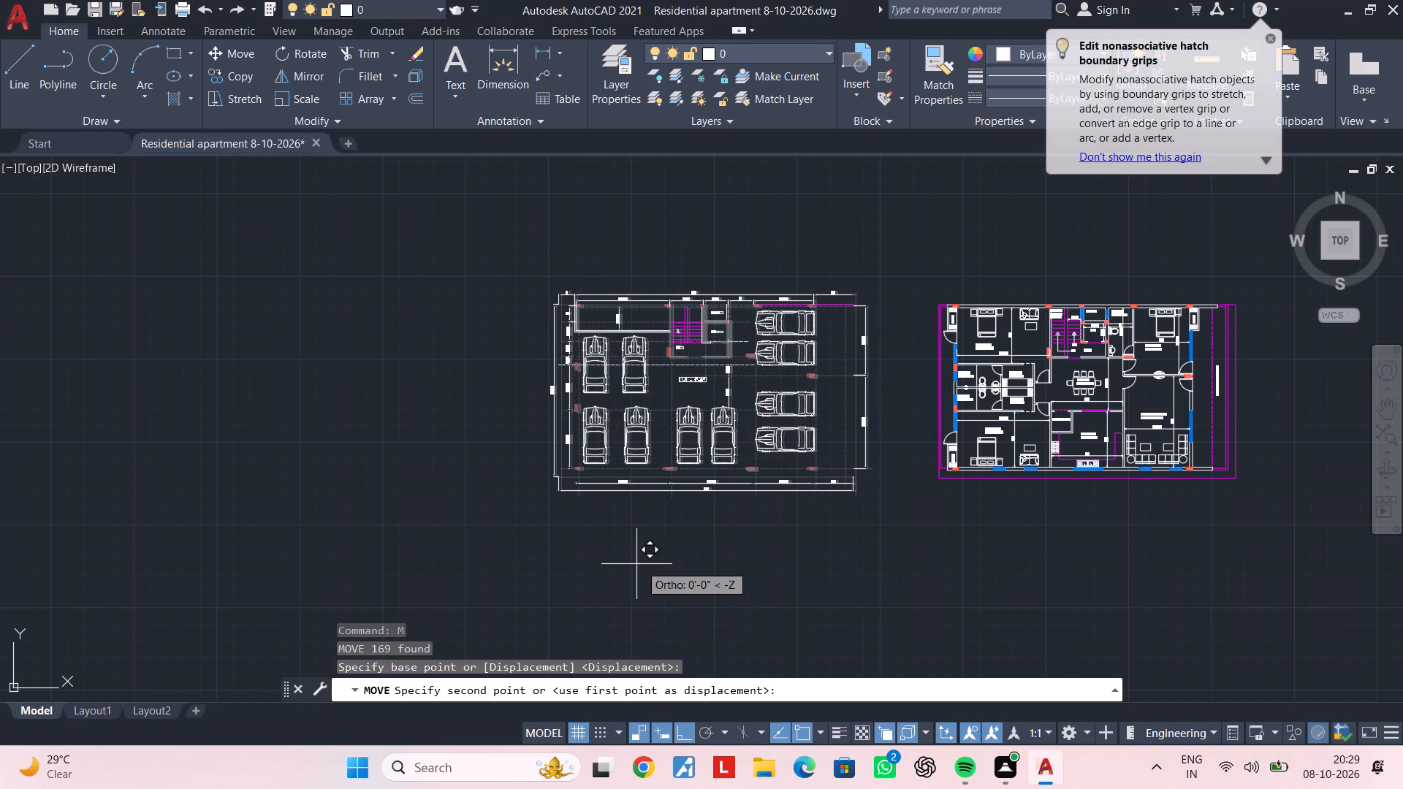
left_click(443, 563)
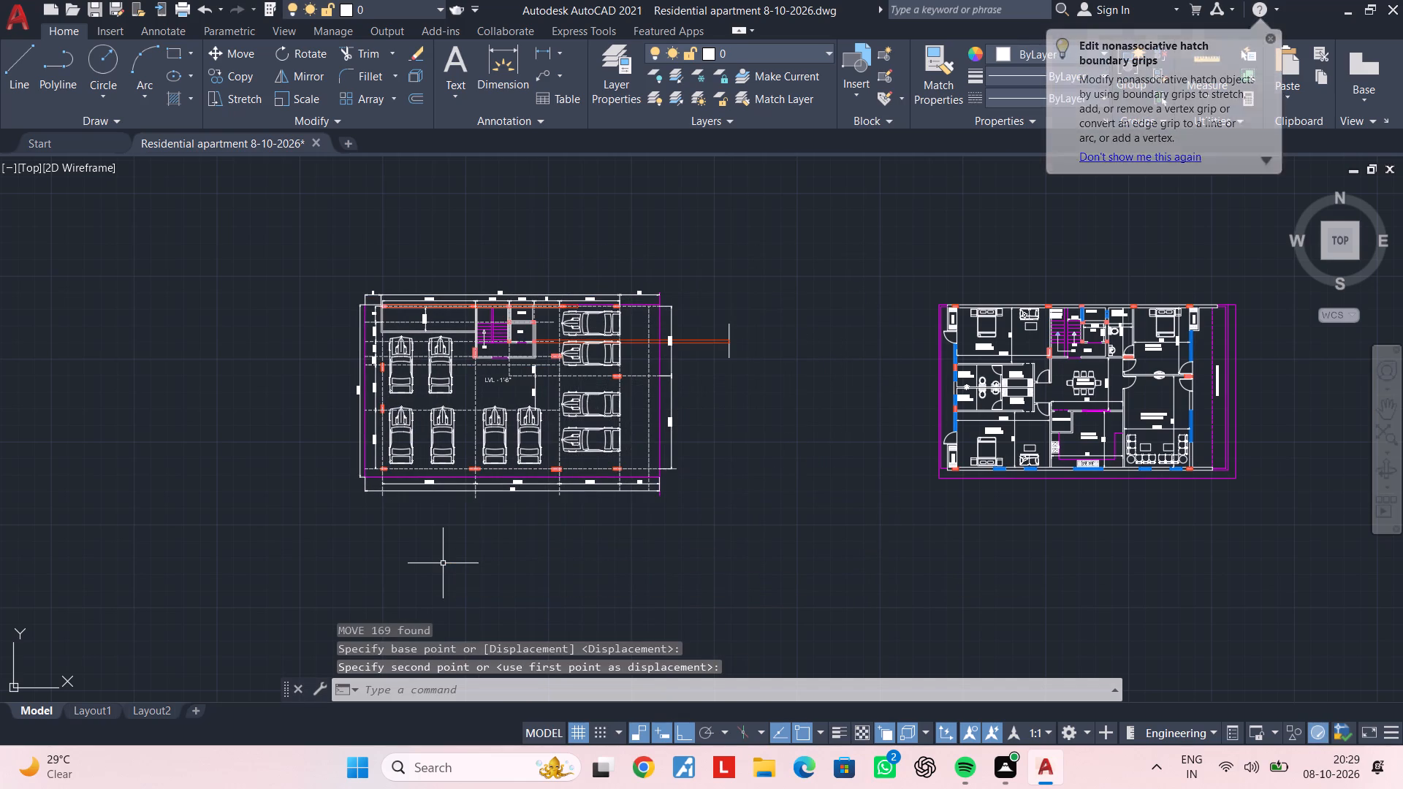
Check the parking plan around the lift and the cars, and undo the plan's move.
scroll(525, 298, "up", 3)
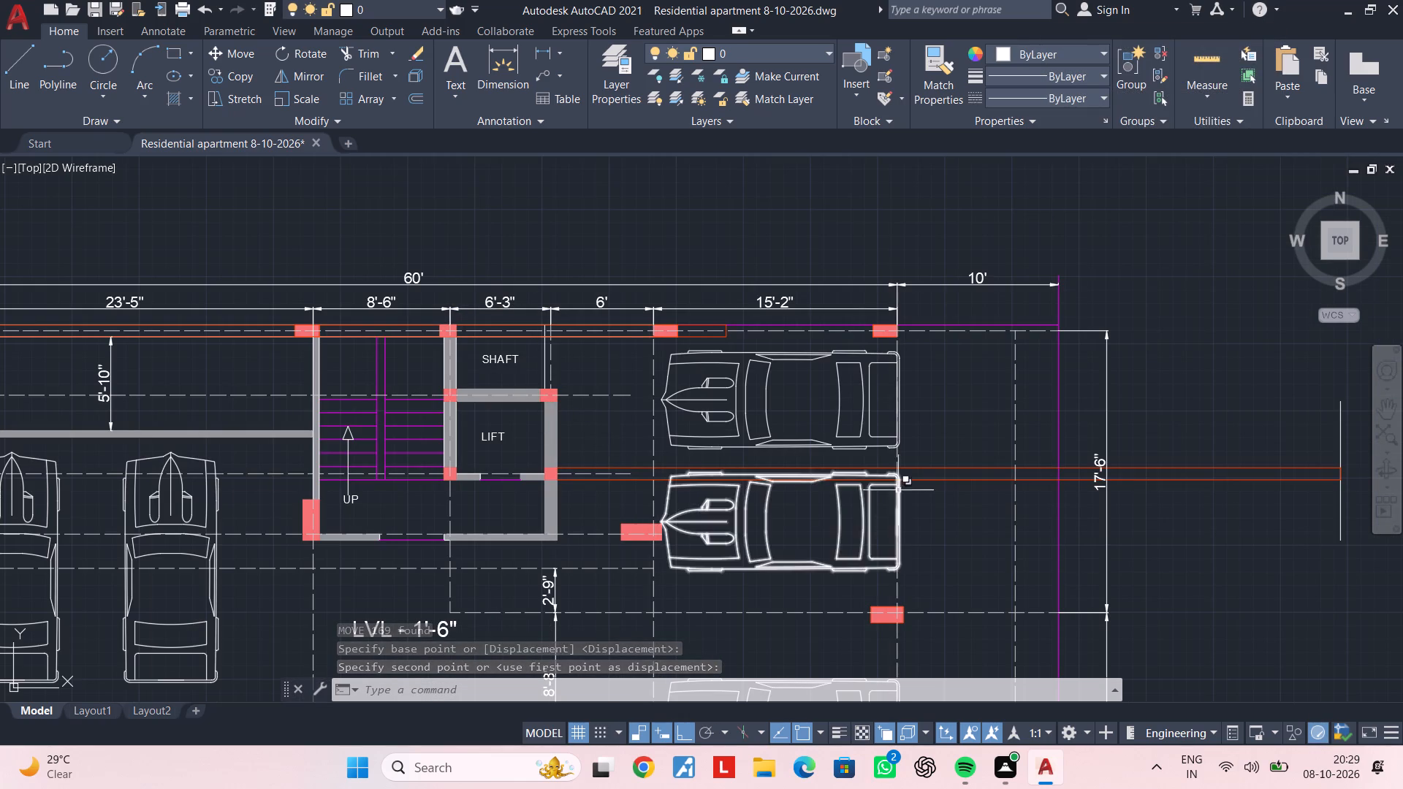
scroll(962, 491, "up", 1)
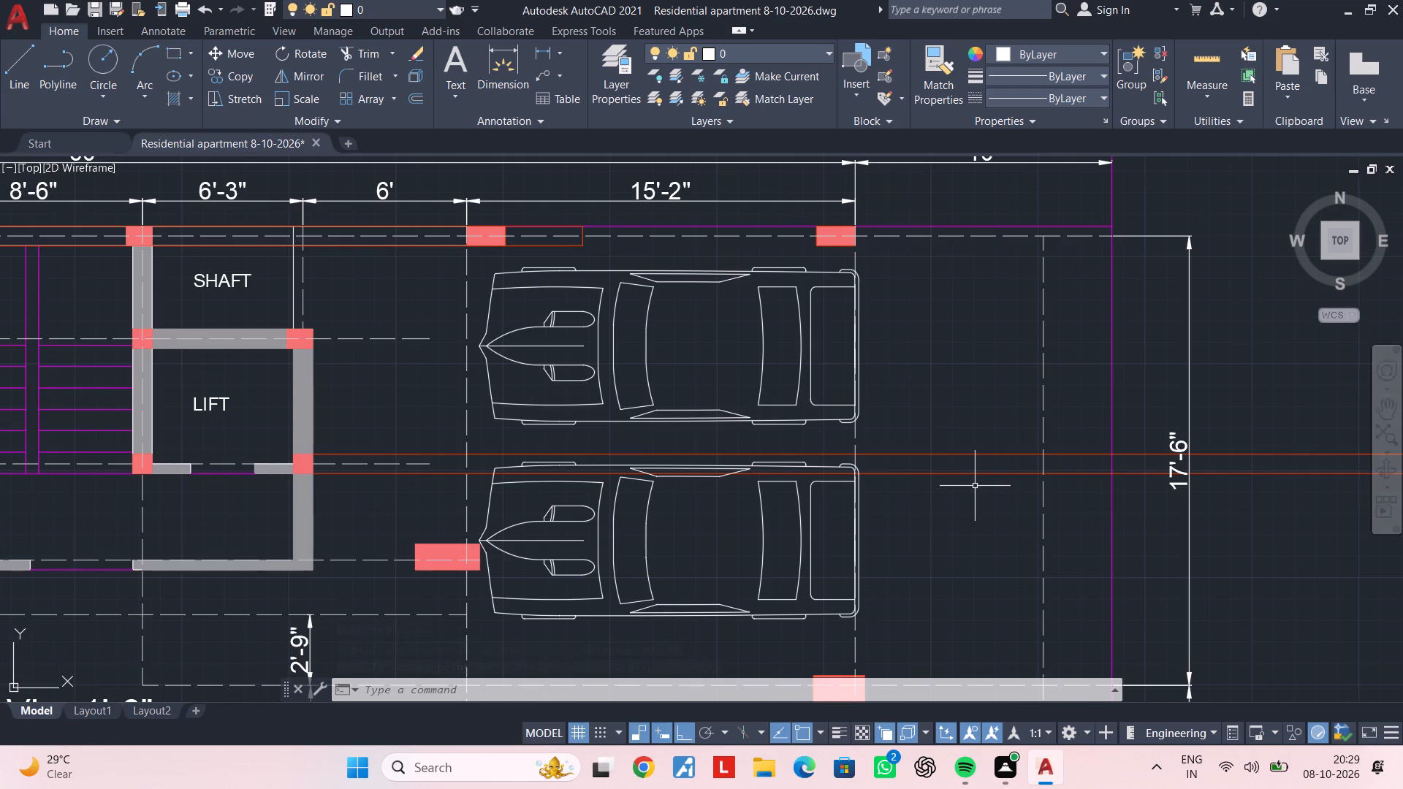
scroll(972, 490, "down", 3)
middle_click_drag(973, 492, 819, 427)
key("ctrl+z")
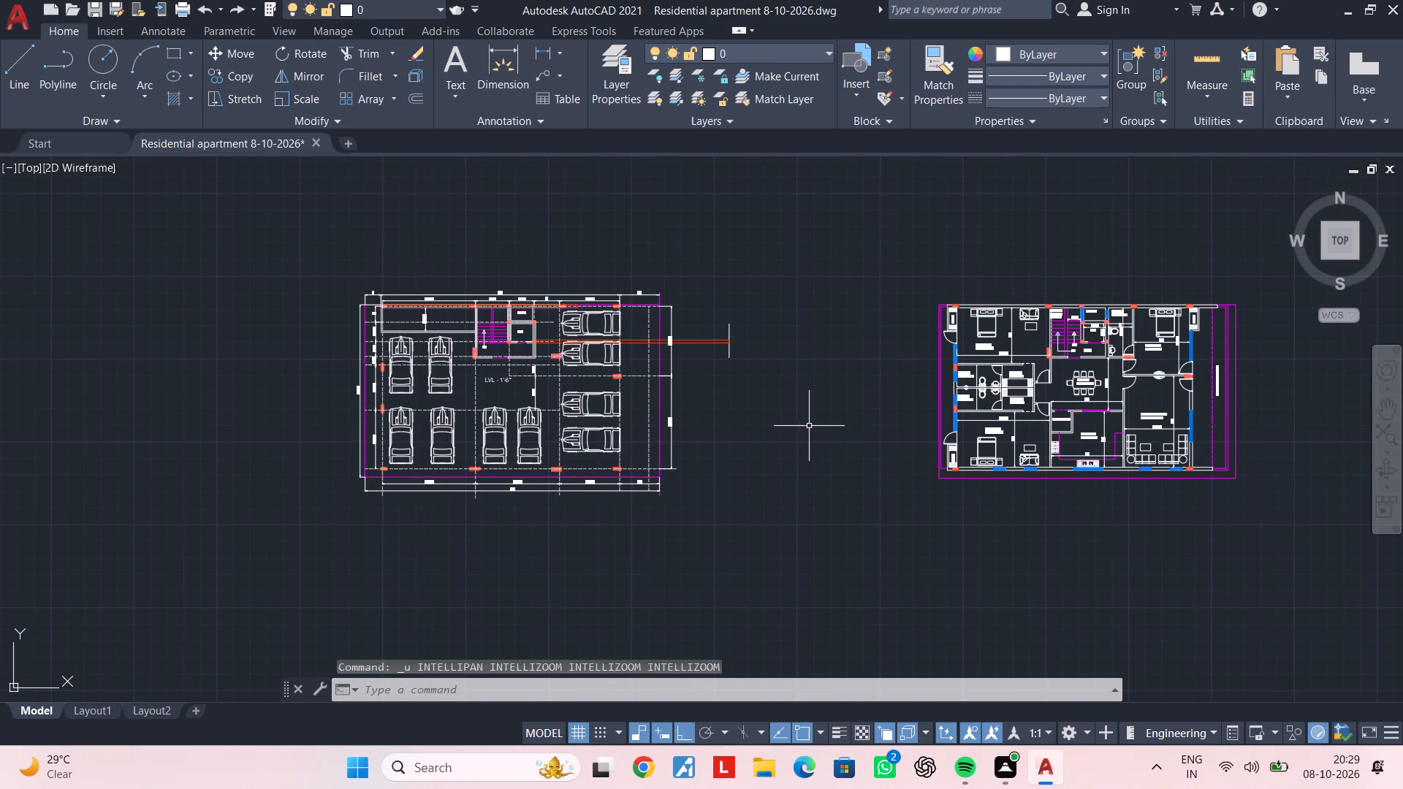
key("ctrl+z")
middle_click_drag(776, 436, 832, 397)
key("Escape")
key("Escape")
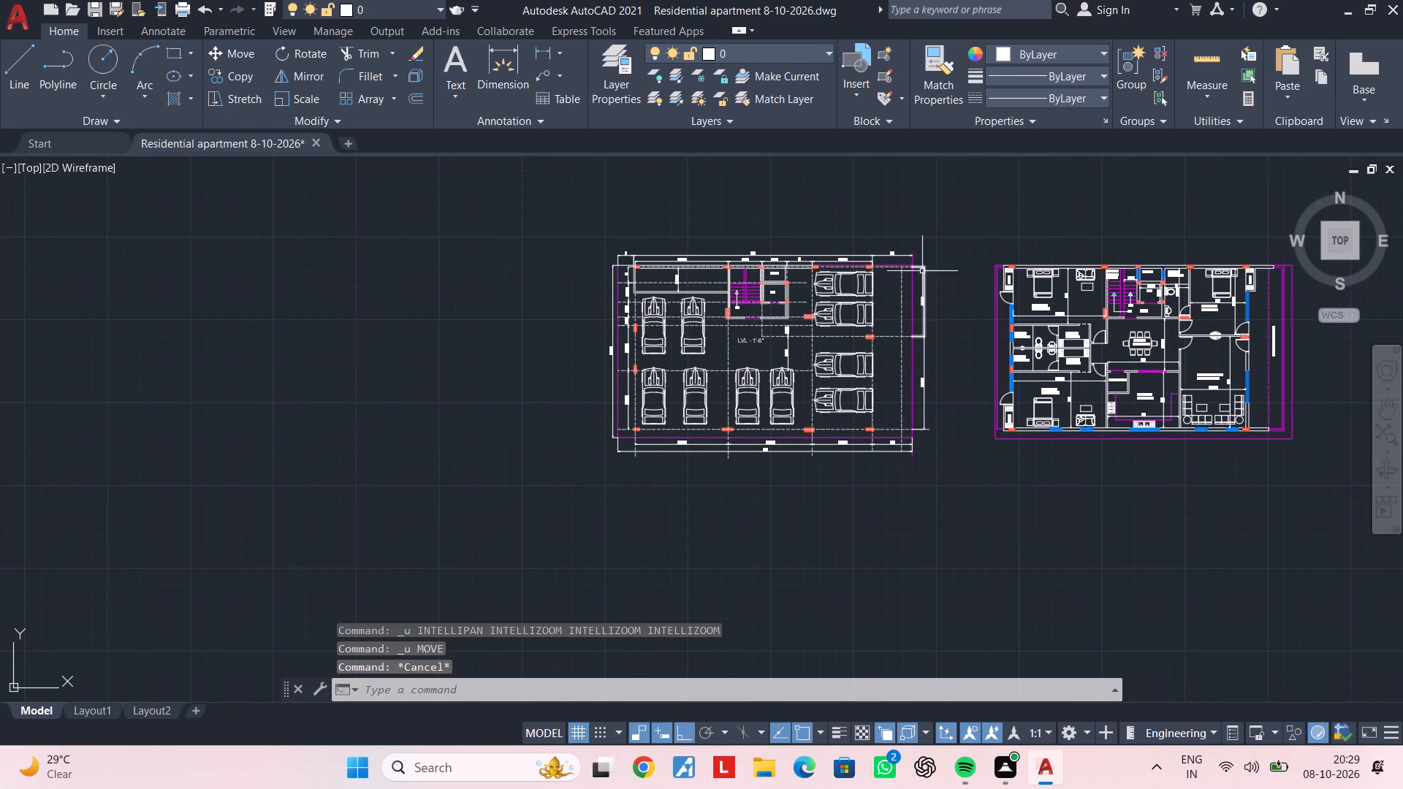
Copy the whole parking plan straight south by about 78'-7".
left_click(946, 228)
left_click(539, 557)
type("CO")
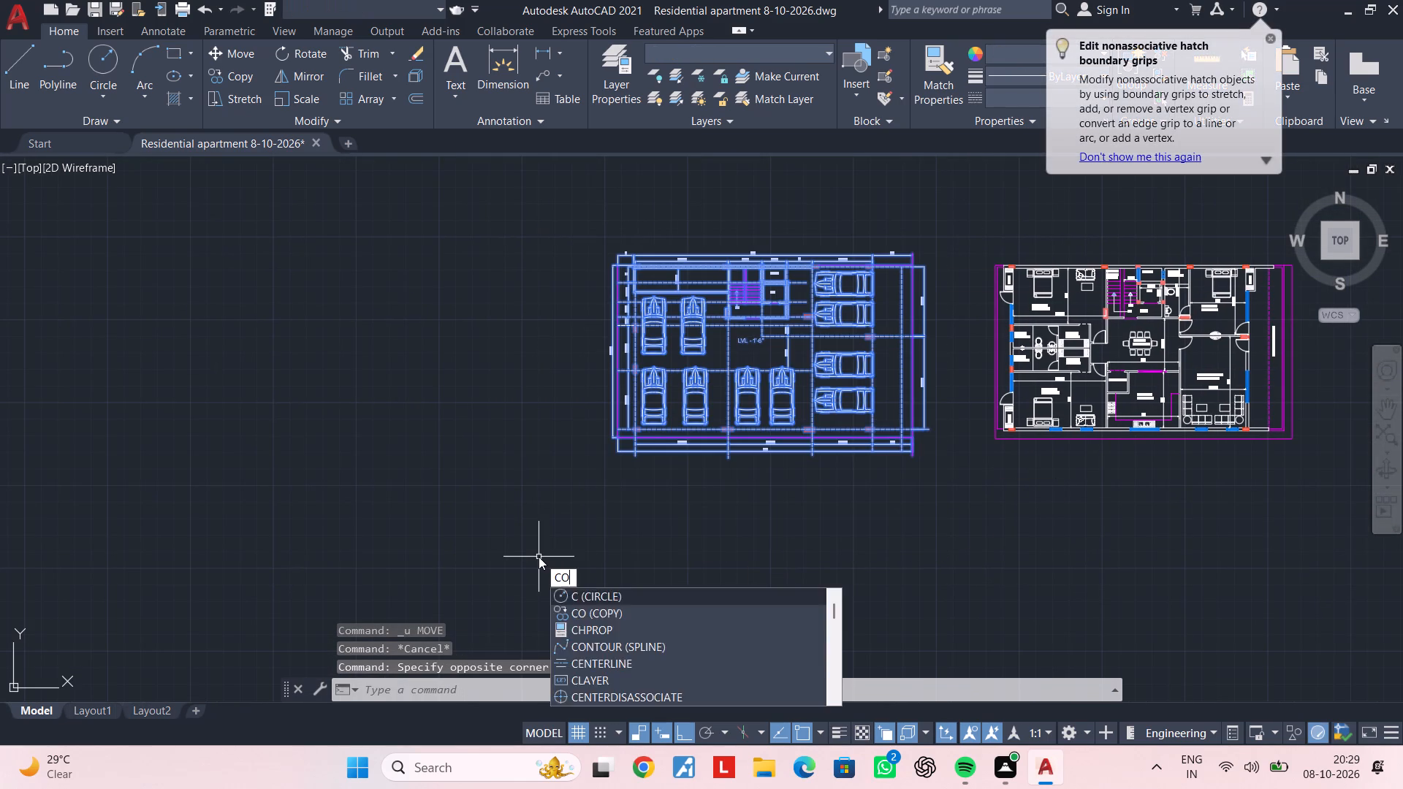
key("space")
left_click(748, 457)
middle_click_drag(734, 591, 742, 419)
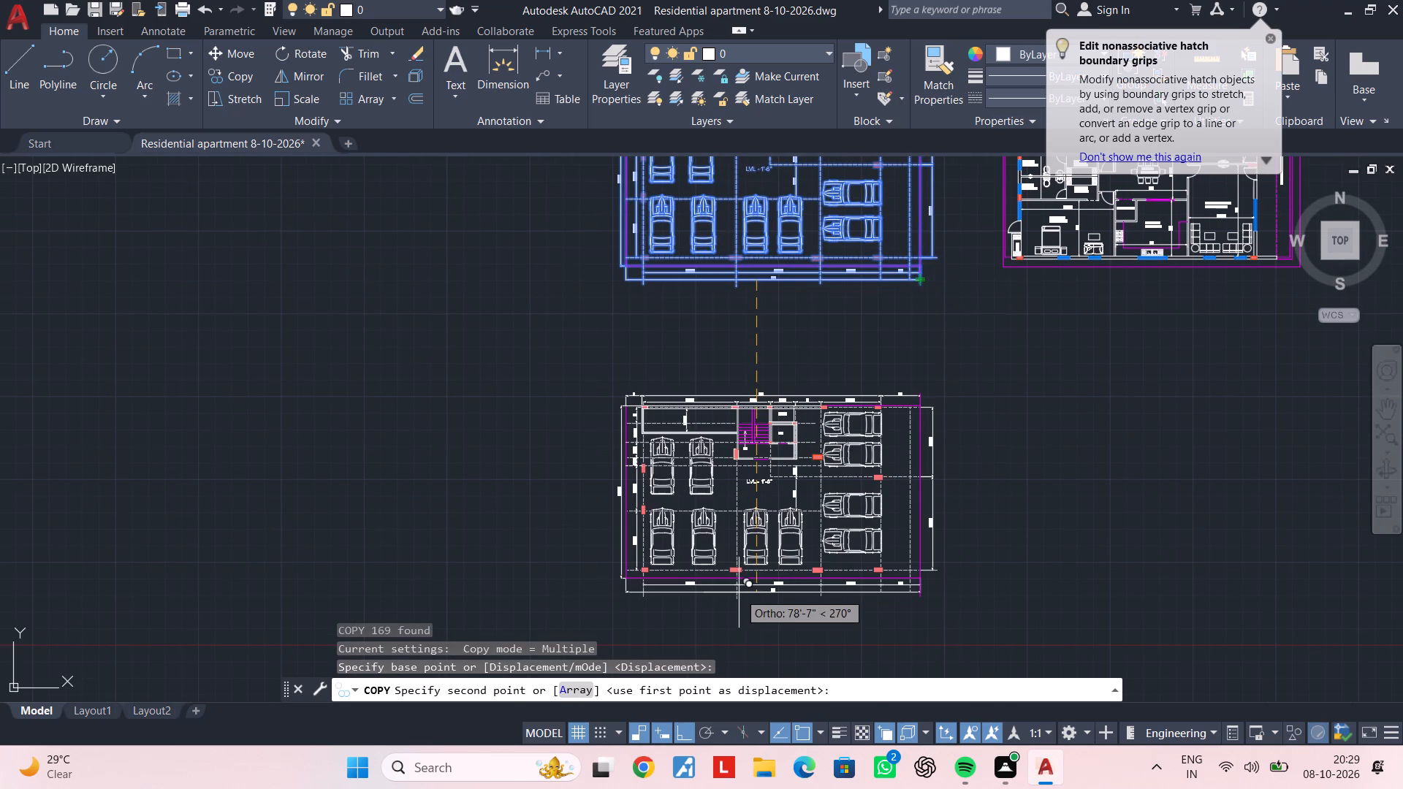
left_click(739, 592)
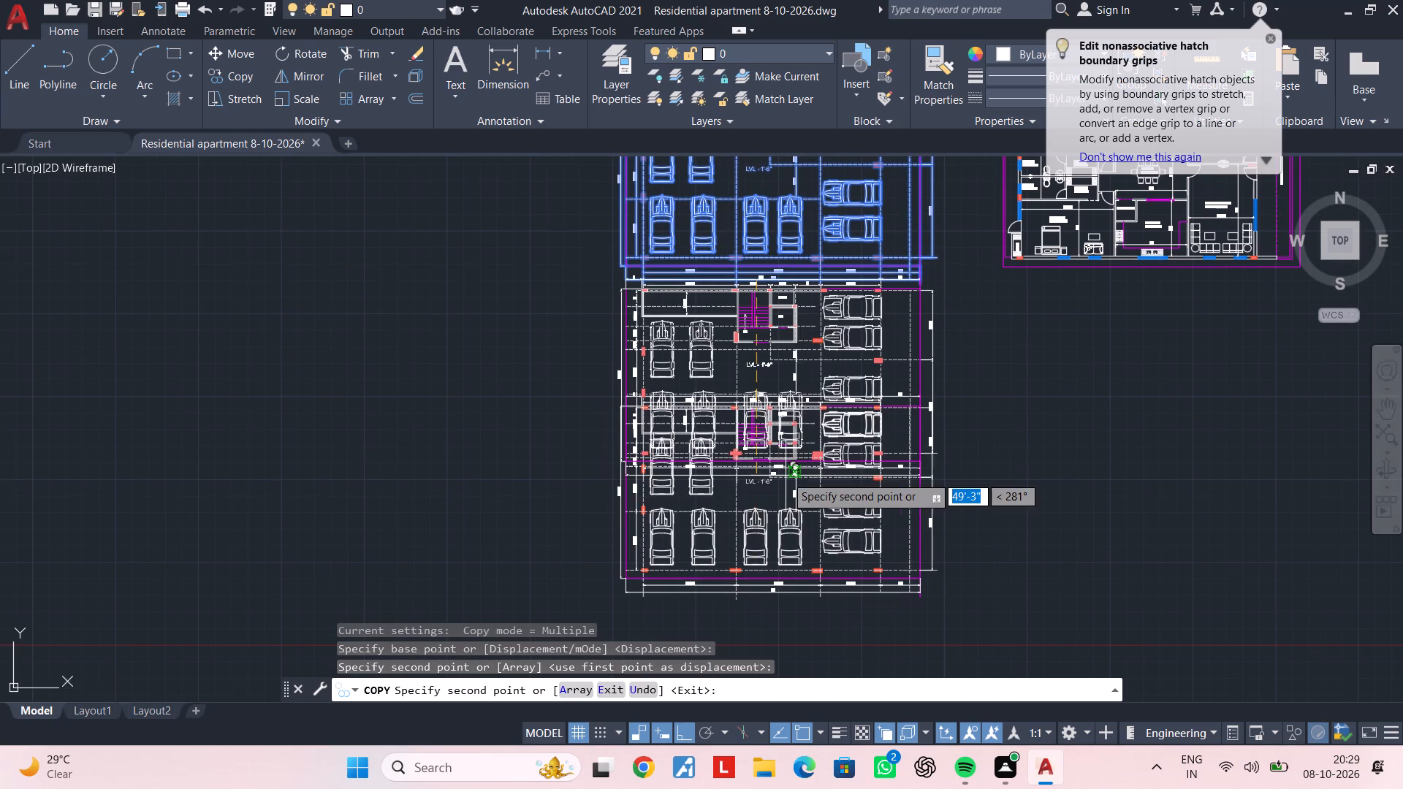
key("Escape")
Delete the original parking plan in the row with the furnished floor plans.
middle_click_drag(815, 389, 800, 558)
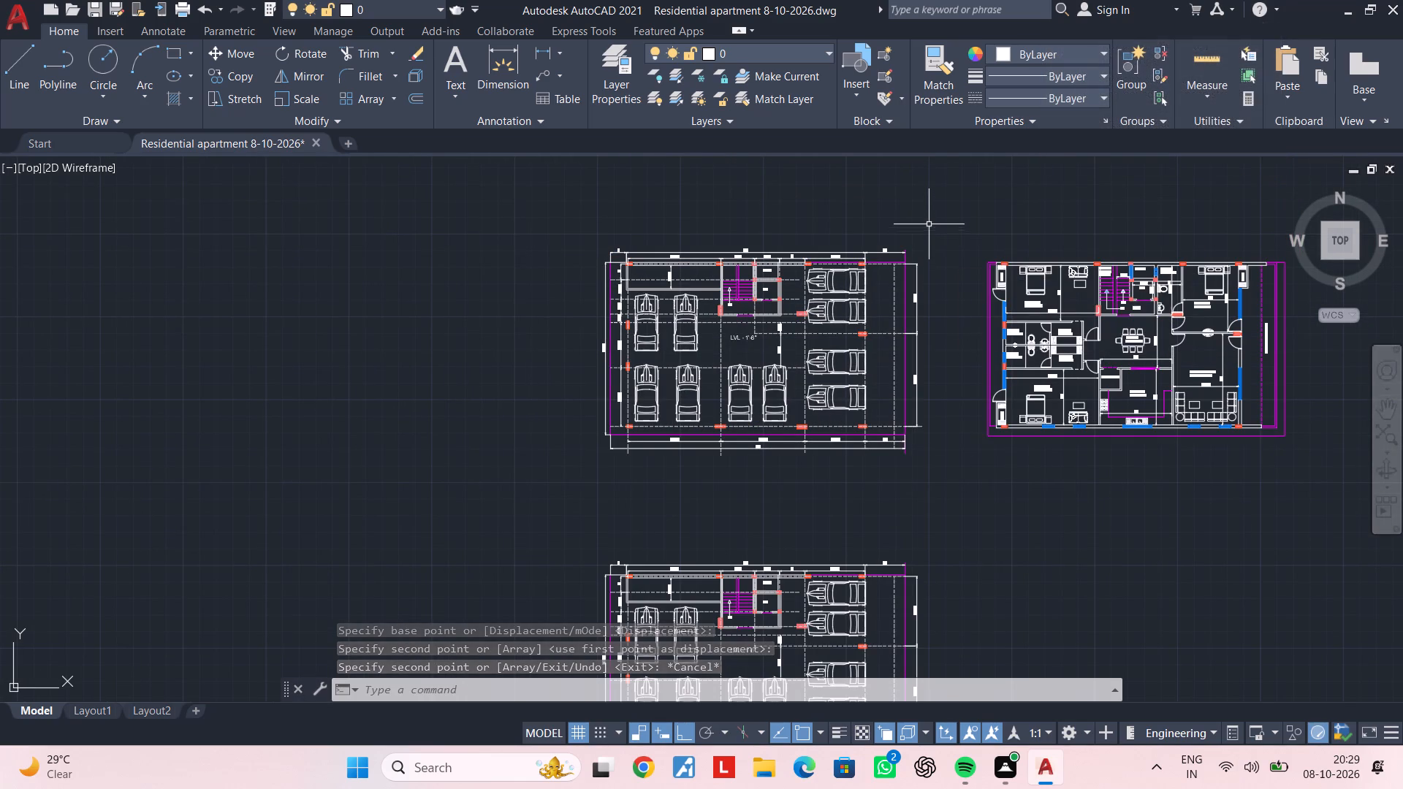
left_click(929, 224)
left_click(553, 475)
key("Delete")
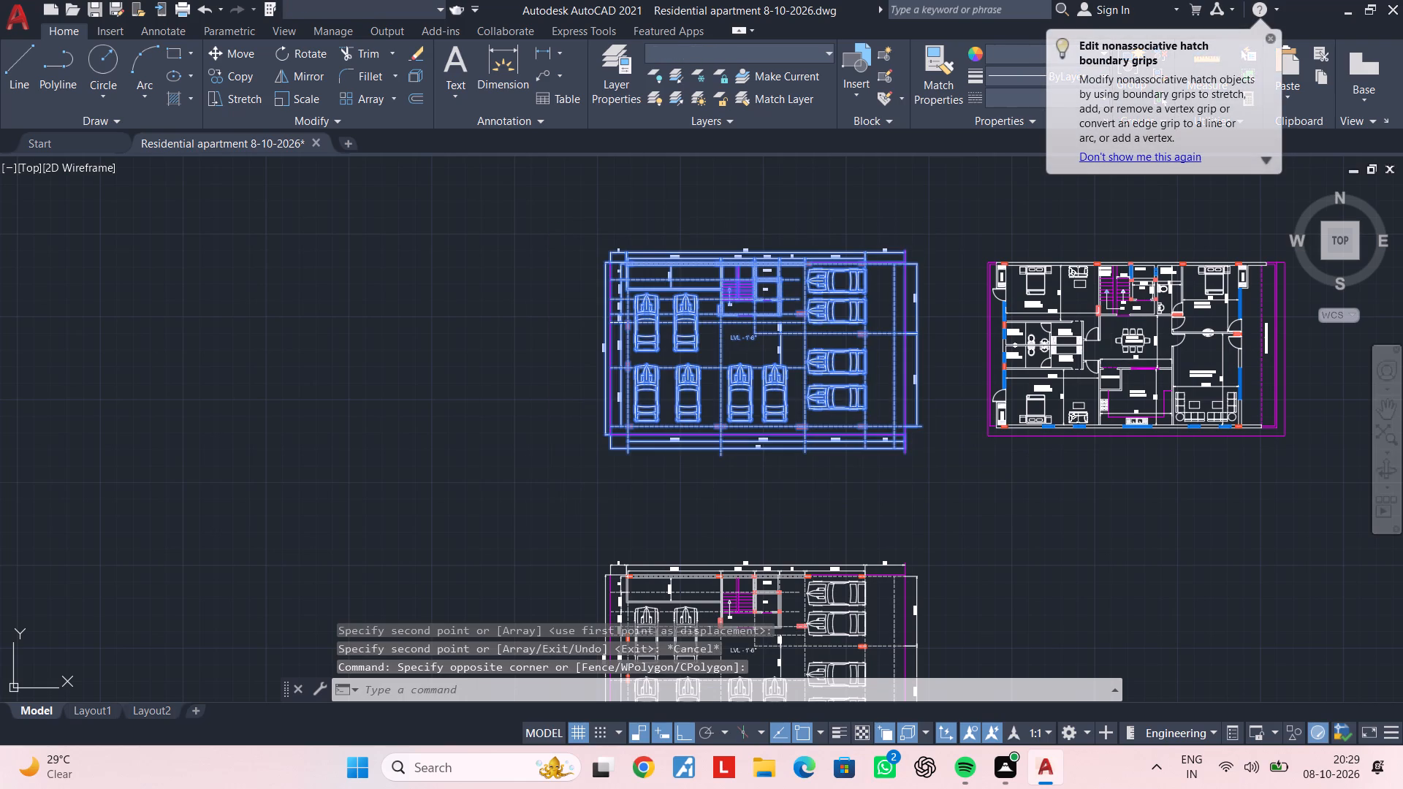
middle_click_drag(599, 484, 597, 312)
key("Escape")
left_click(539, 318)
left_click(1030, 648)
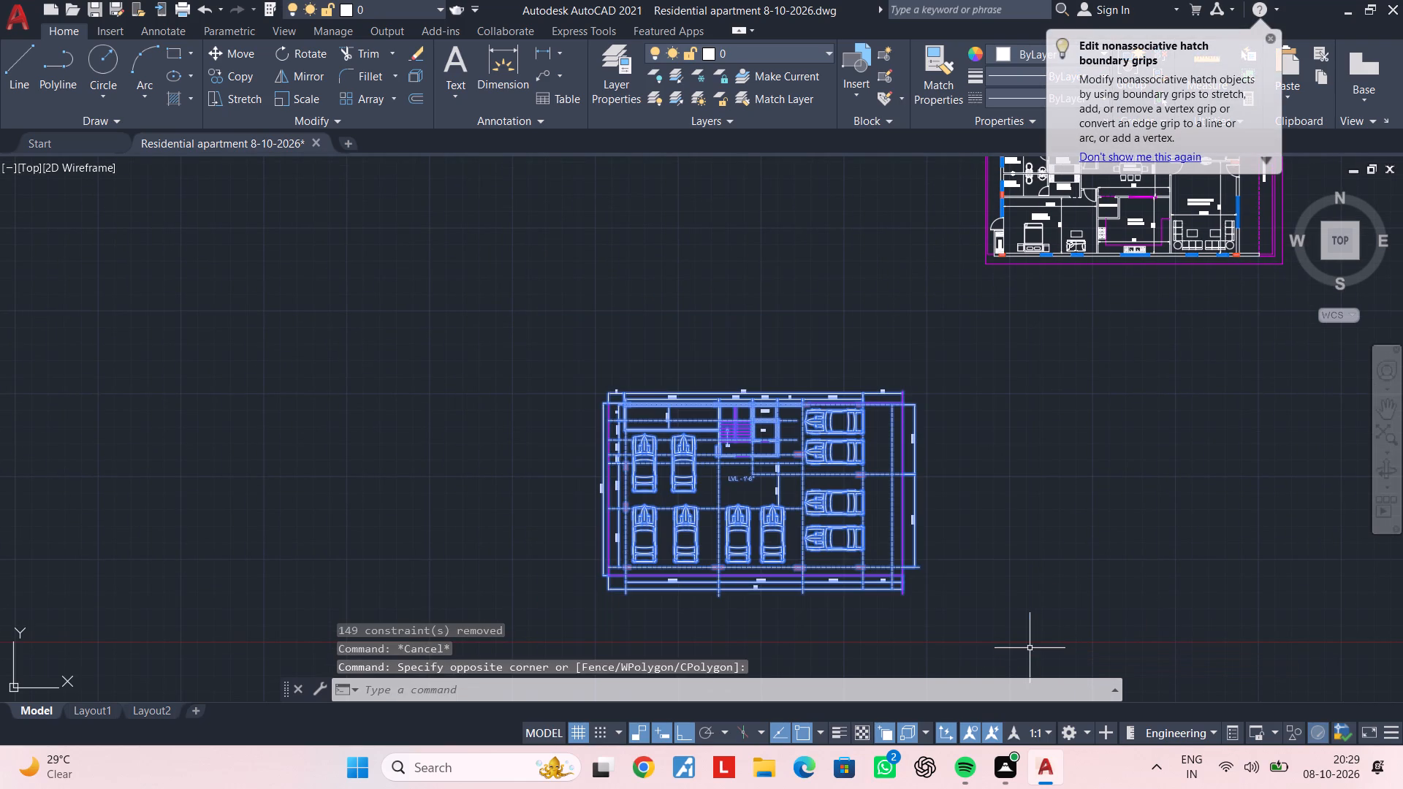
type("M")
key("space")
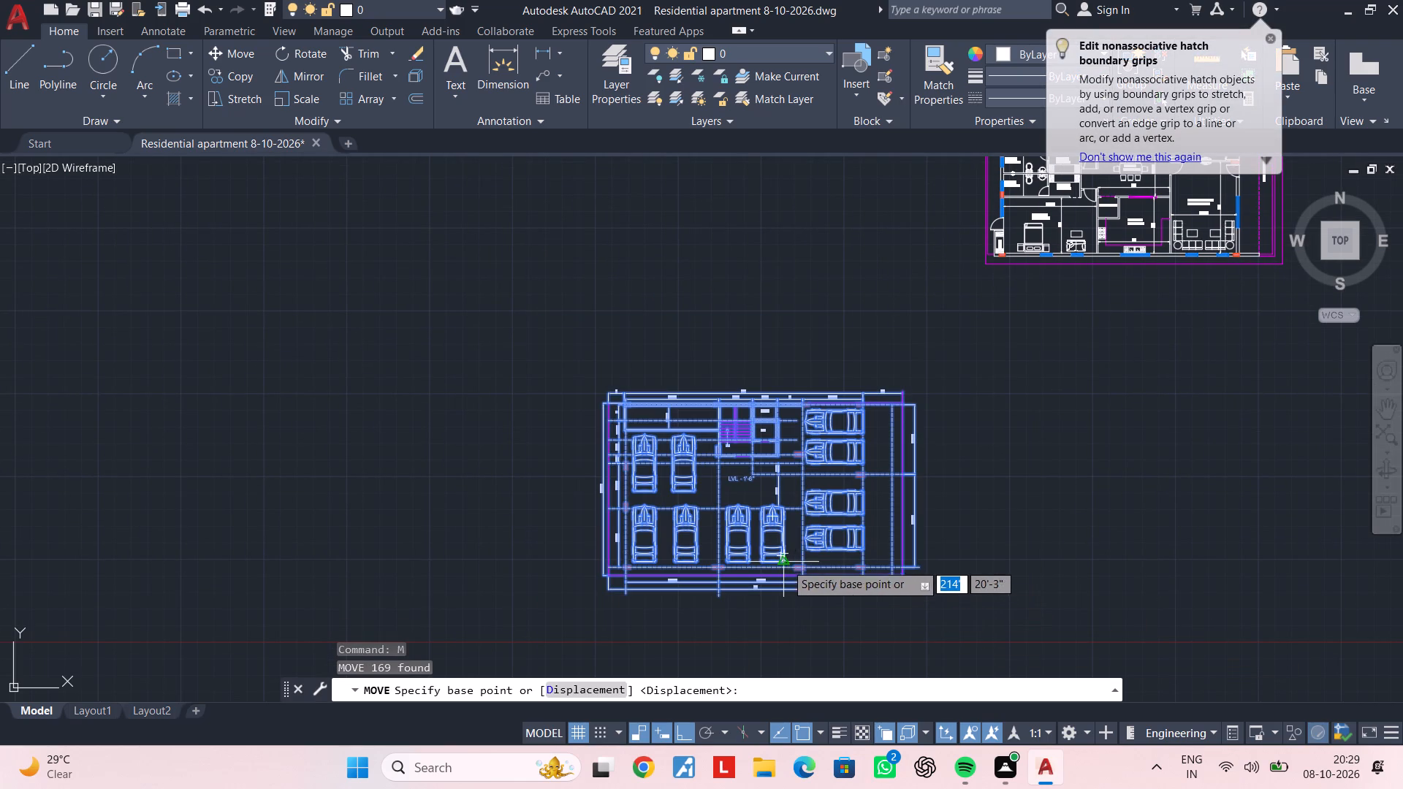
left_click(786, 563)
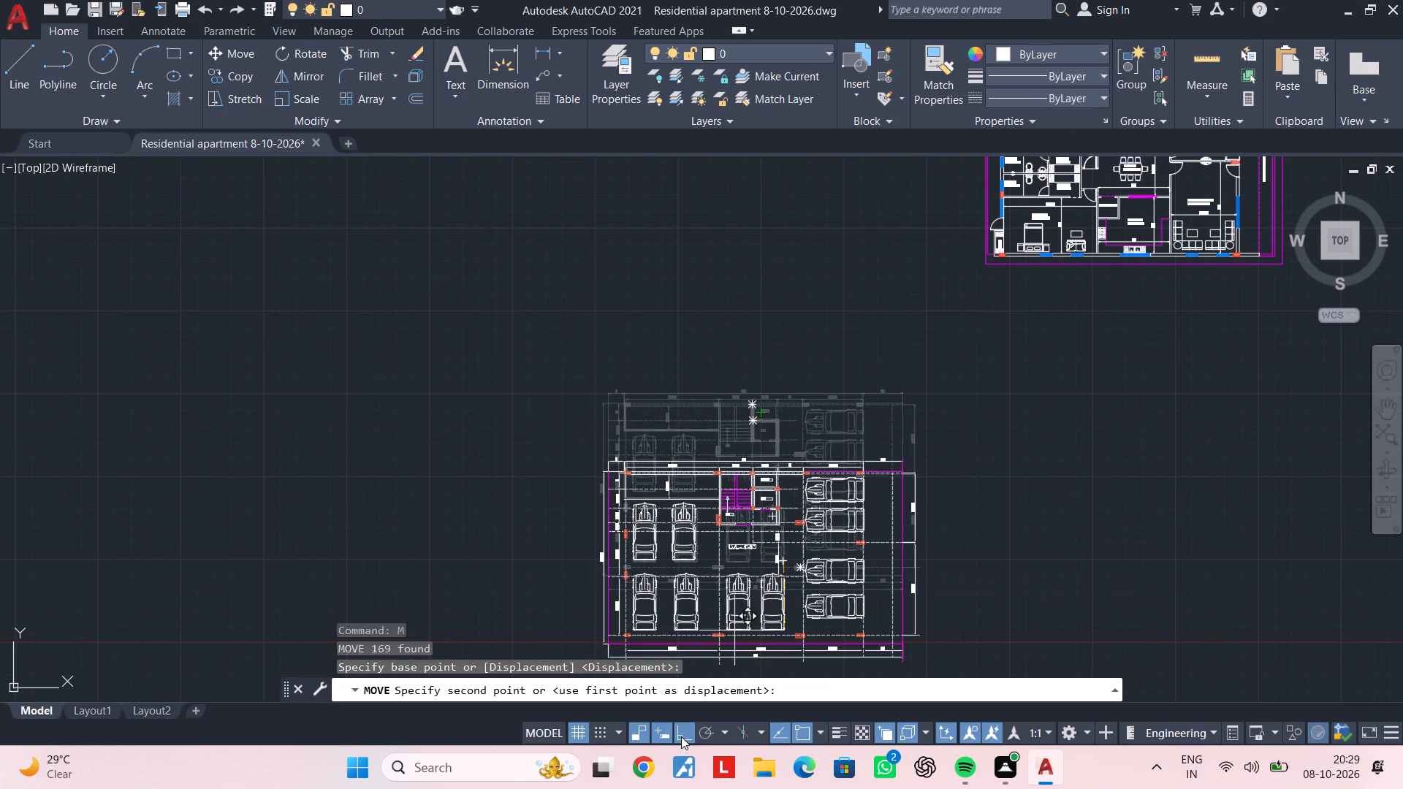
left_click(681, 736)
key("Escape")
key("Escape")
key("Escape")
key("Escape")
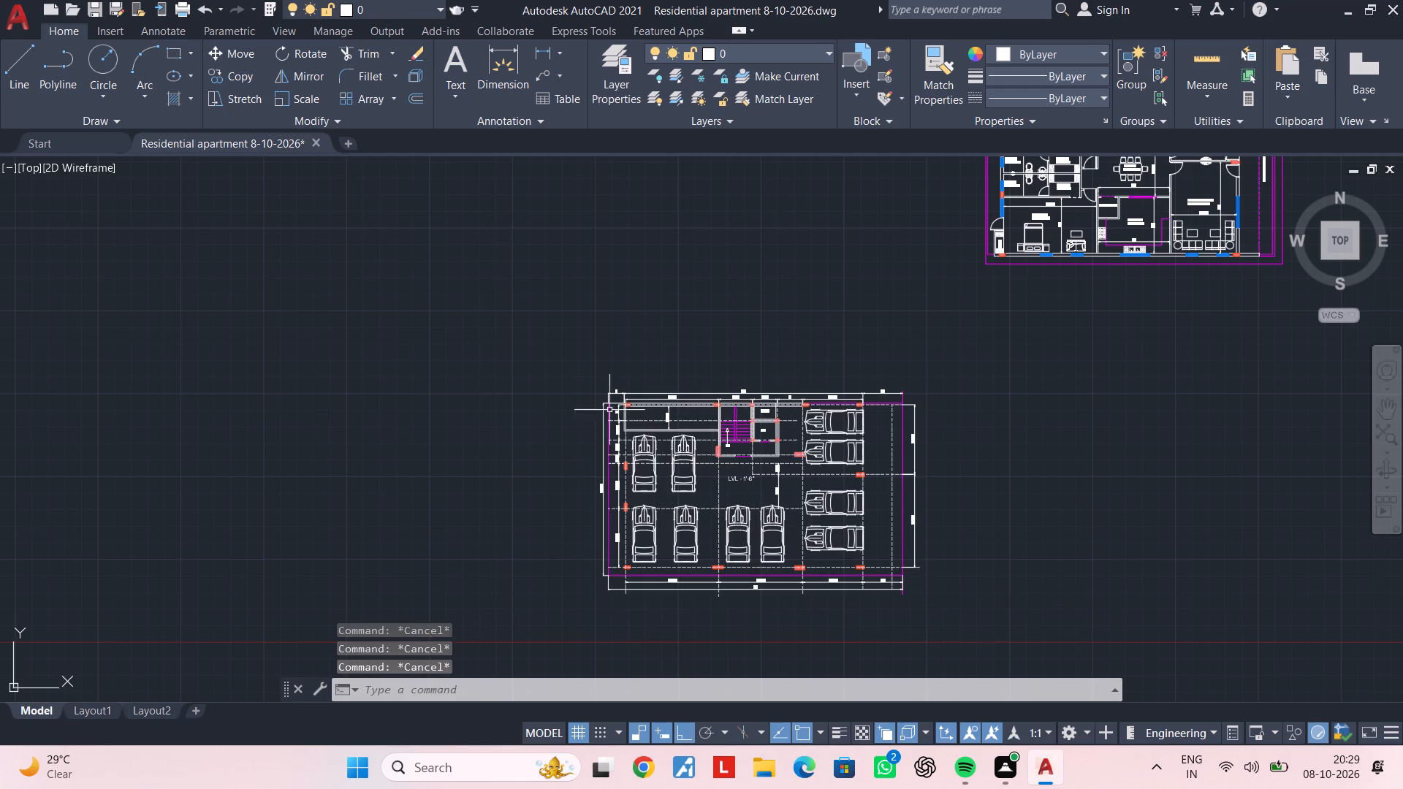
Copy the remaining parking plan about 82' north-northwest with Ortho off, in line with the row of furnished floor plans.
left_click(568, 359)
left_click(976, 646)
type("CO")
key("space")
left_click(683, 736)
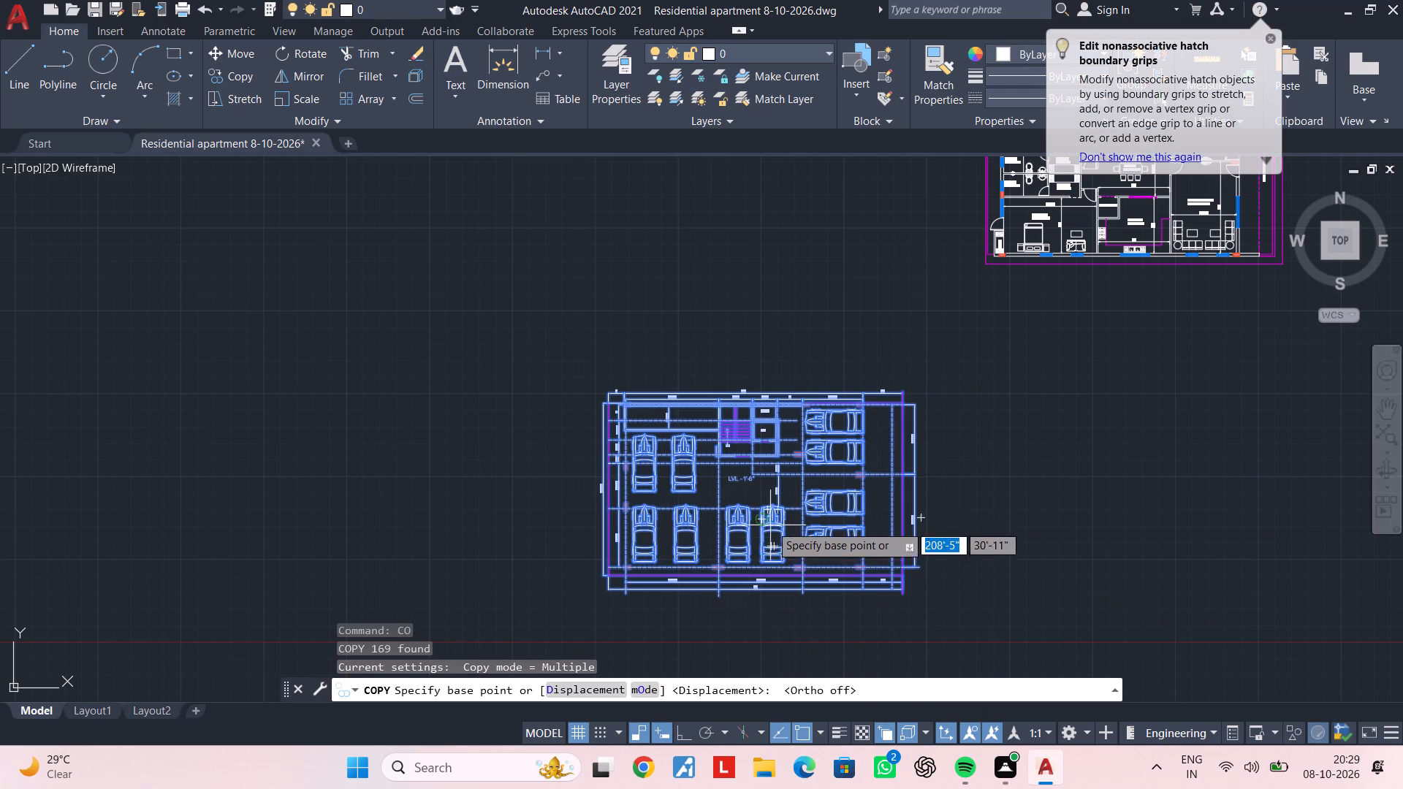
left_click(770, 525)
scroll(704, 456, "down", 2)
middle_click_drag(683, 384, 693, 450)
scroll(699, 441, "up", 1)
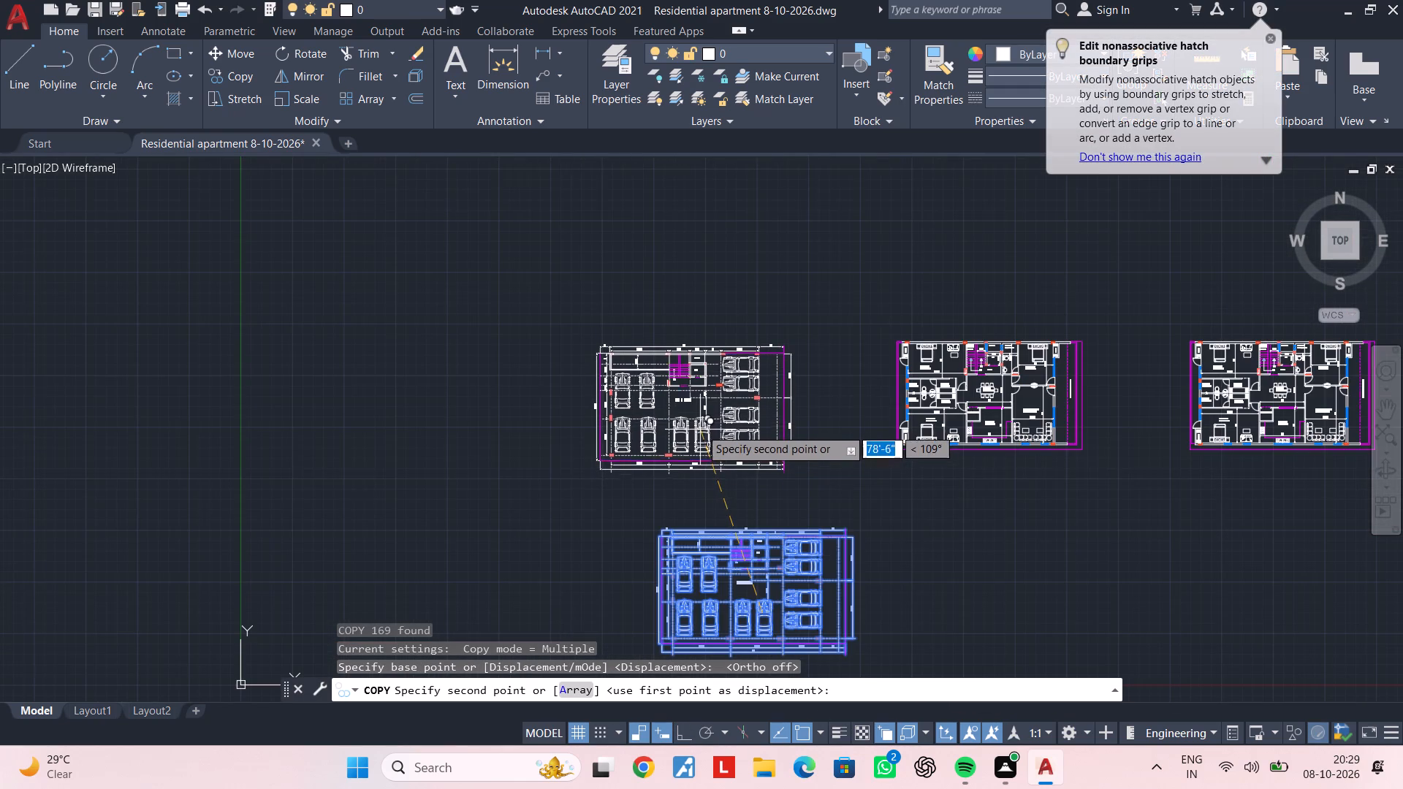
scroll(699, 429, "up", 1)
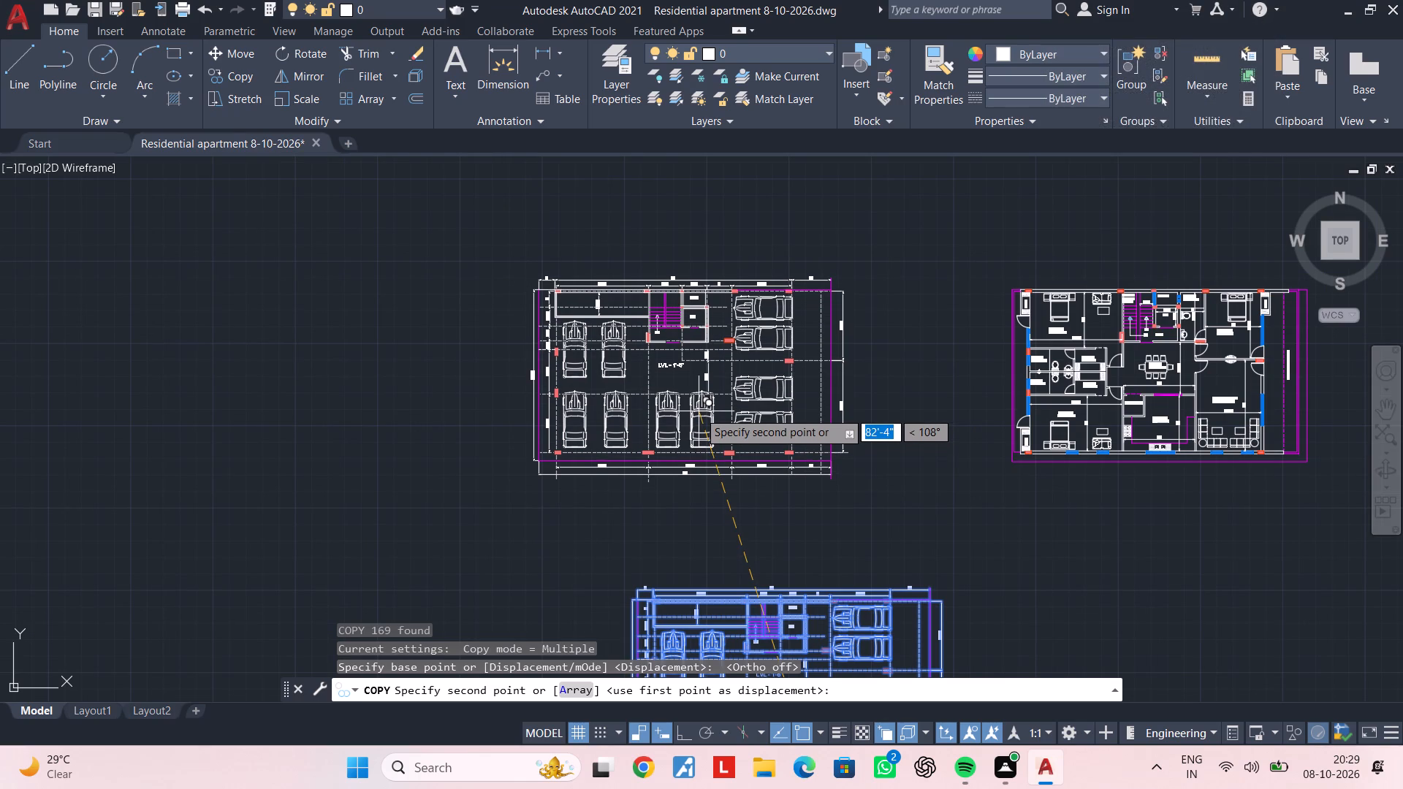
left_click(699, 411)
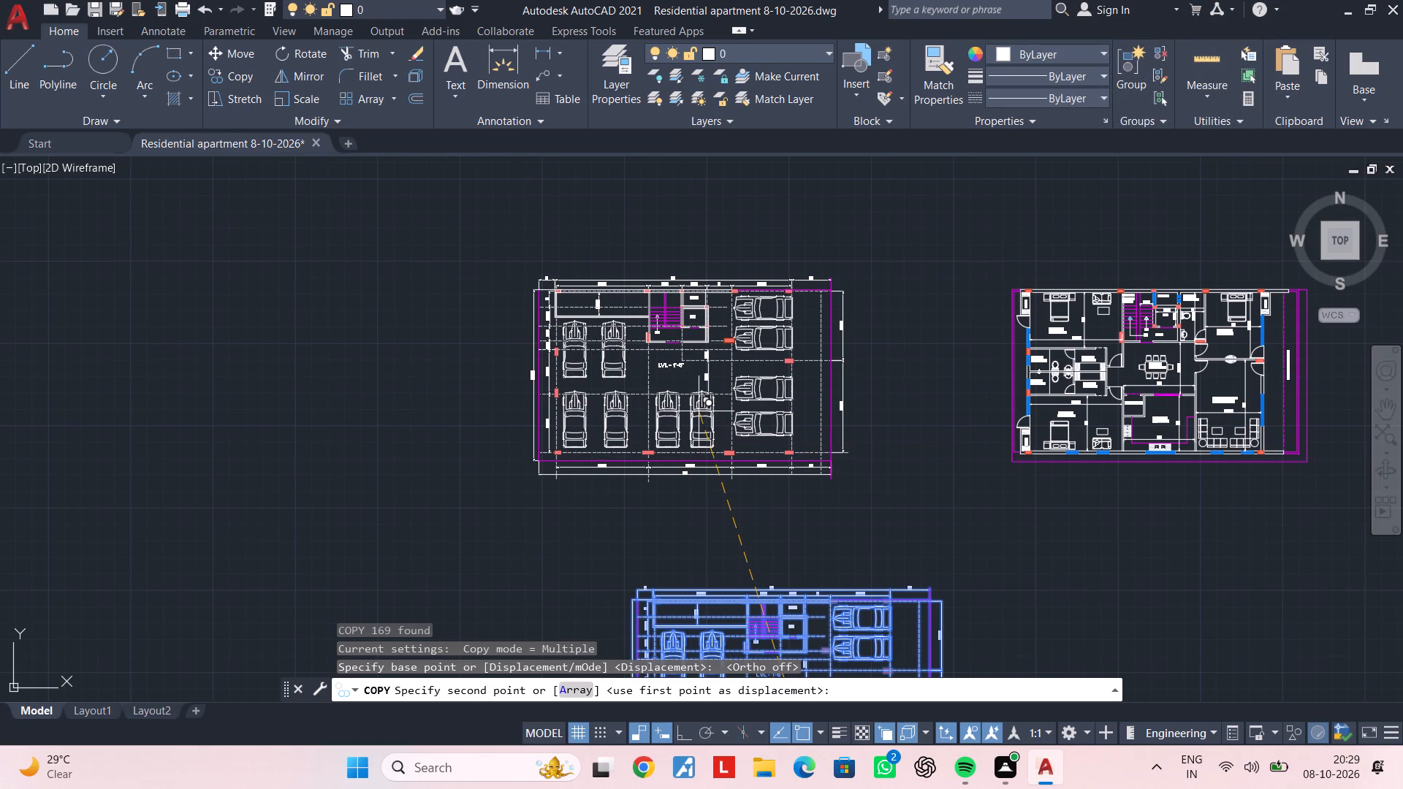
key("Escape")
middle_click_drag(790, 584, 768, 448)
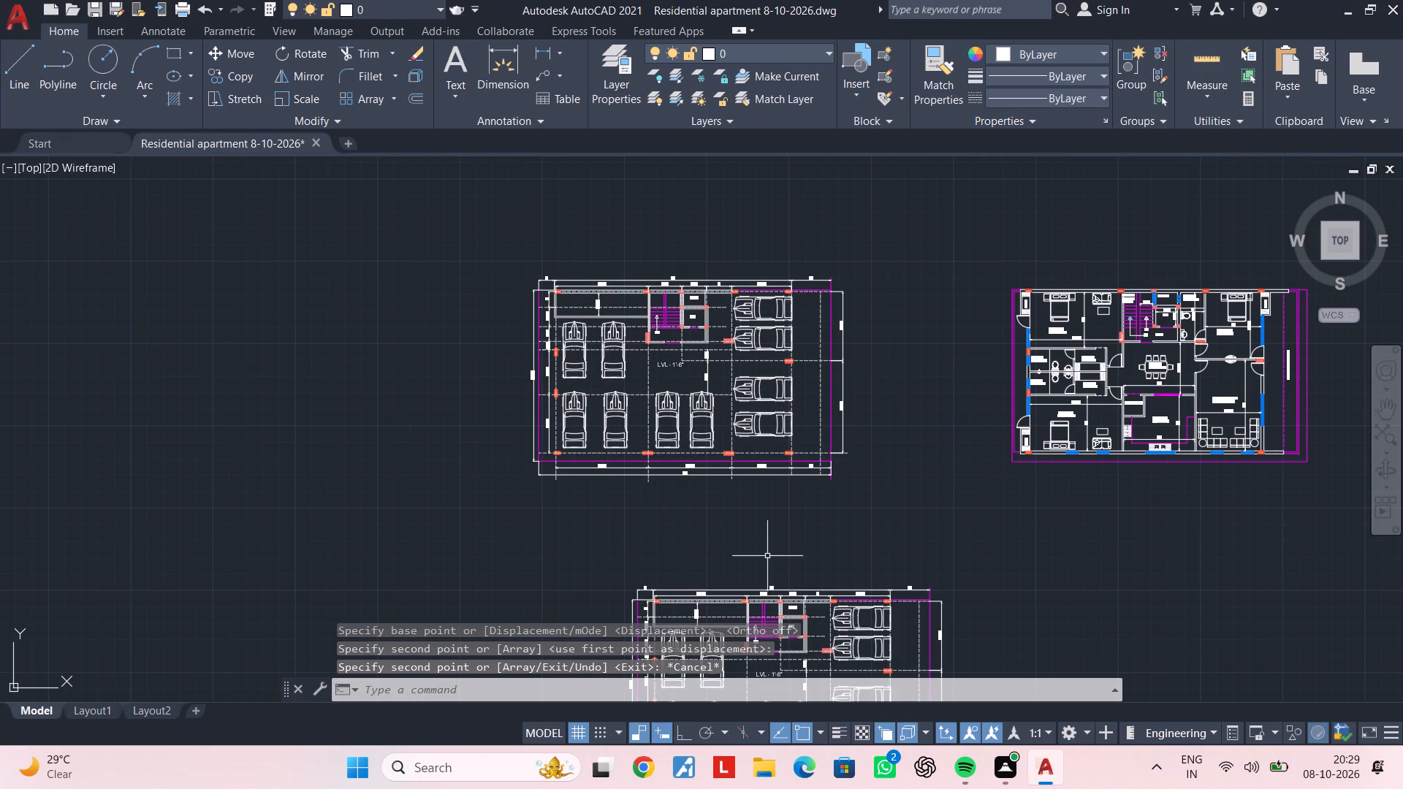
scroll(843, 548, "down", 1)
middle_click_drag(891, 541, 883, 518)
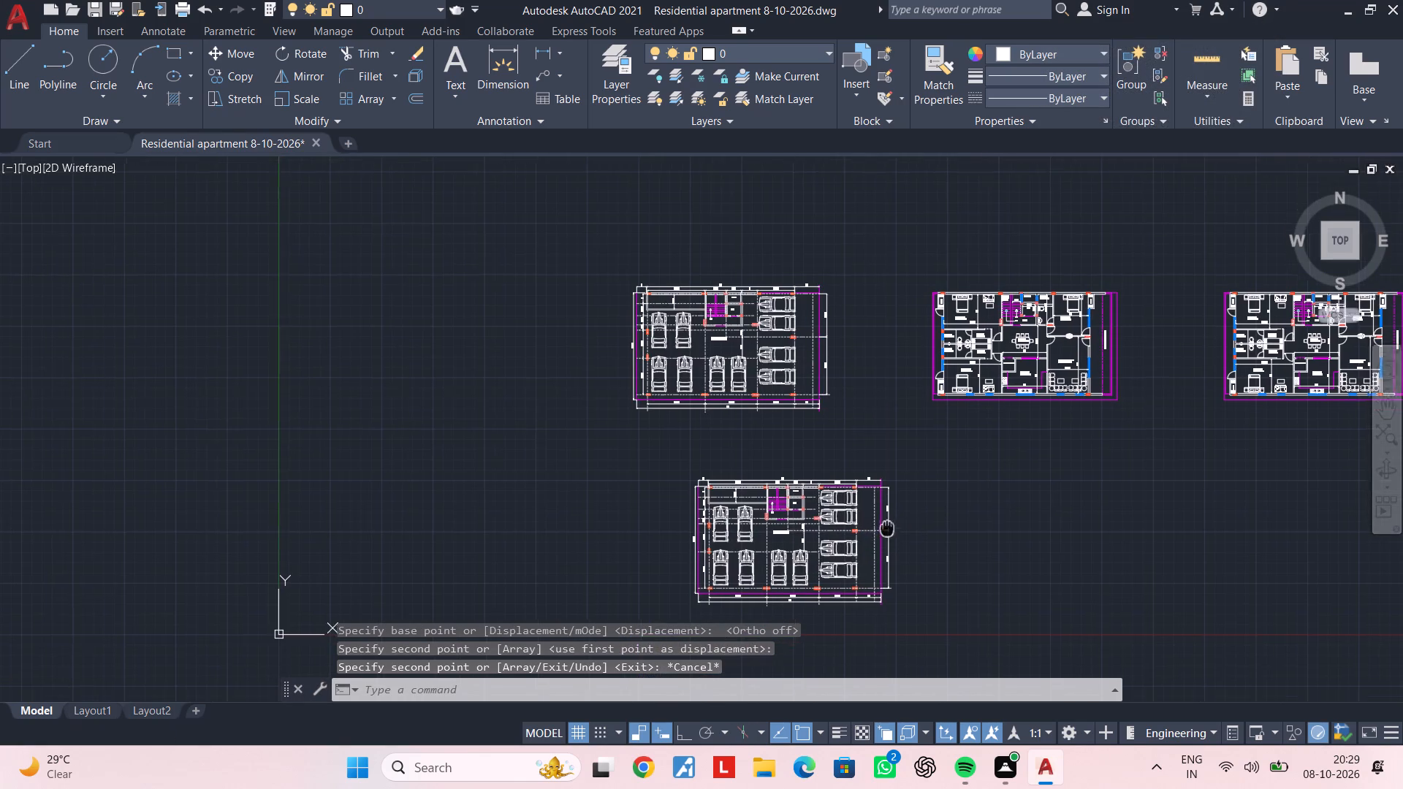
Delete the lower parking plan lying south of the row of furnished floor plans.
middle_click_drag(883, 518, 845, 495)
key("Escape")
key("Escape")
left_click_drag(585, 405, 590, 416)
left_click(962, 624)
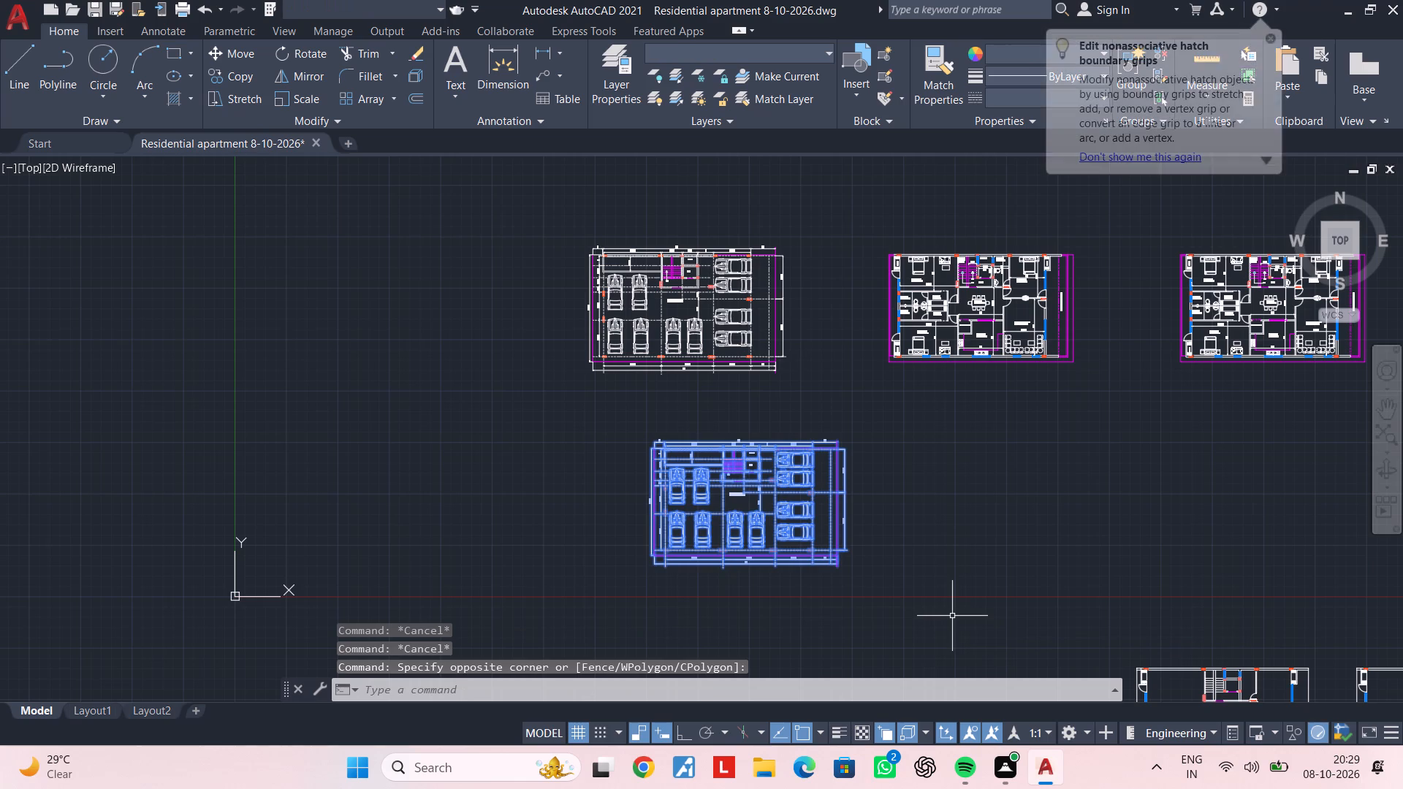
key("Delete")
Delete the three older floor plans lying below the row of furnished plans.
scroll(1048, 627, "down", 2)
middle_click_drag(1046, 611, 796, 416)
key("Escape")
key("Escape")
left_click(776, 418)
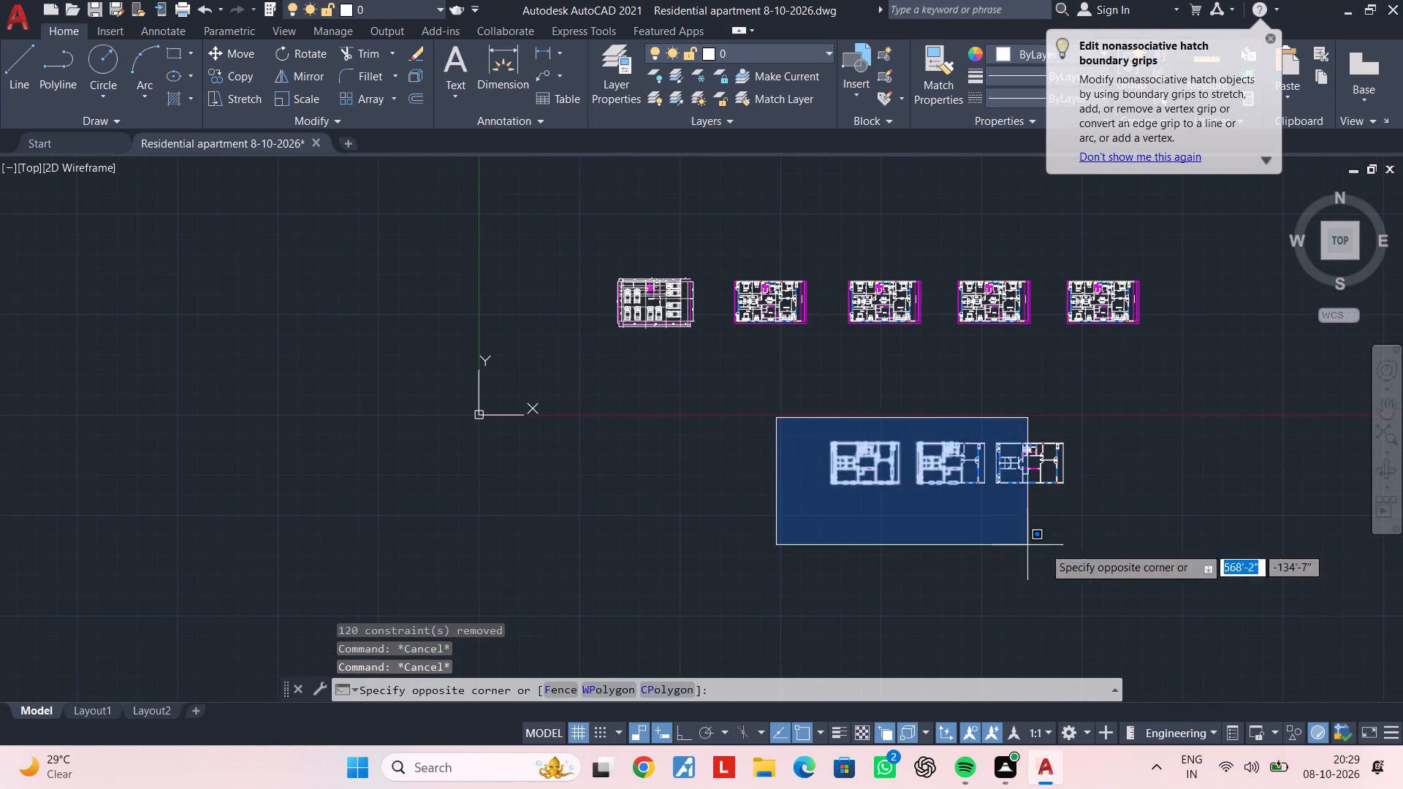
left_click(1160, 530)
key("Delete")
Dismiss the hatch boundary grips tip and save the drawing.
scroll(1032, 434, "up", 1)
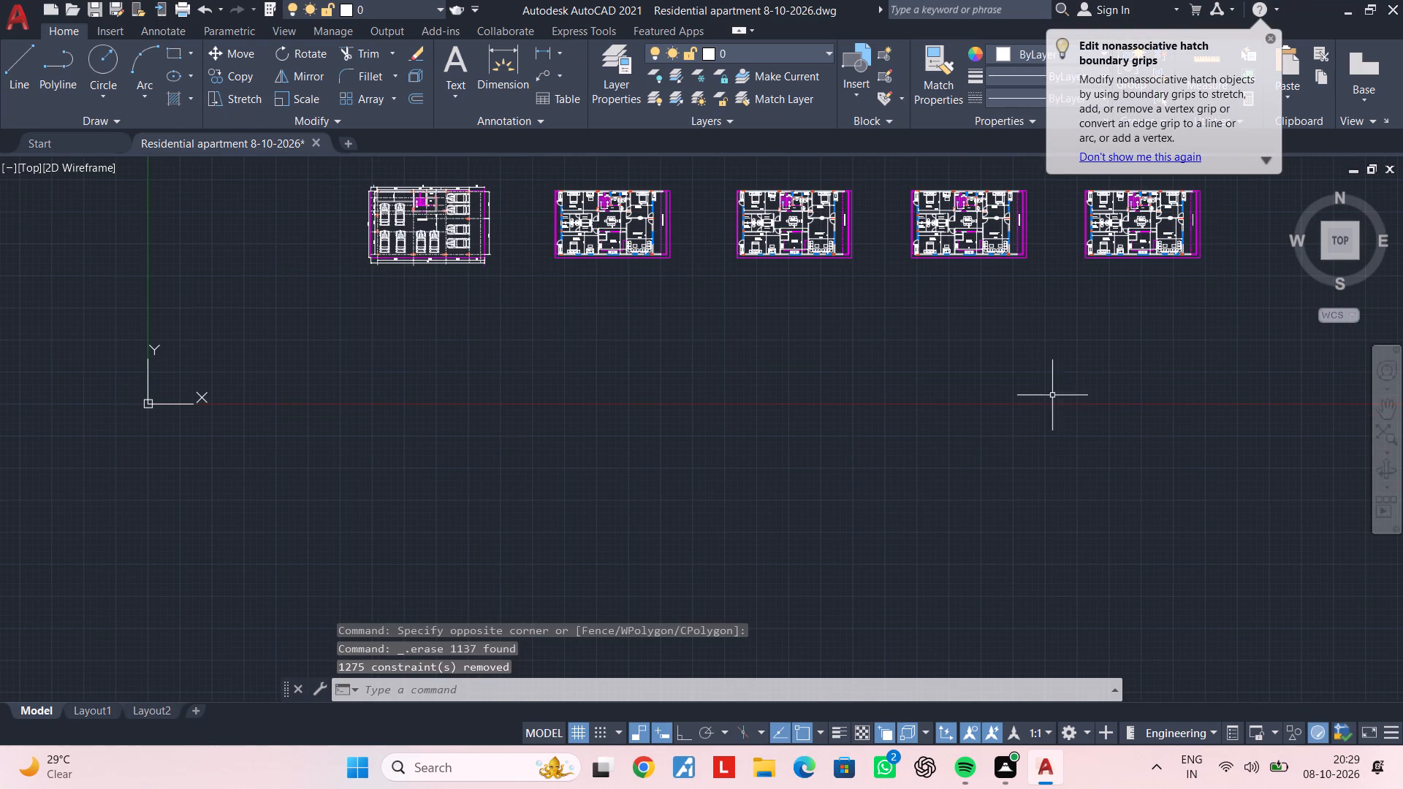
left_click(1274, 38)
middle_click_drag(802, 302, 787, 478)
scroll(672, 466, "up", 1)
middle_click_drag(609, 469, 788, 494)
key("Escape")
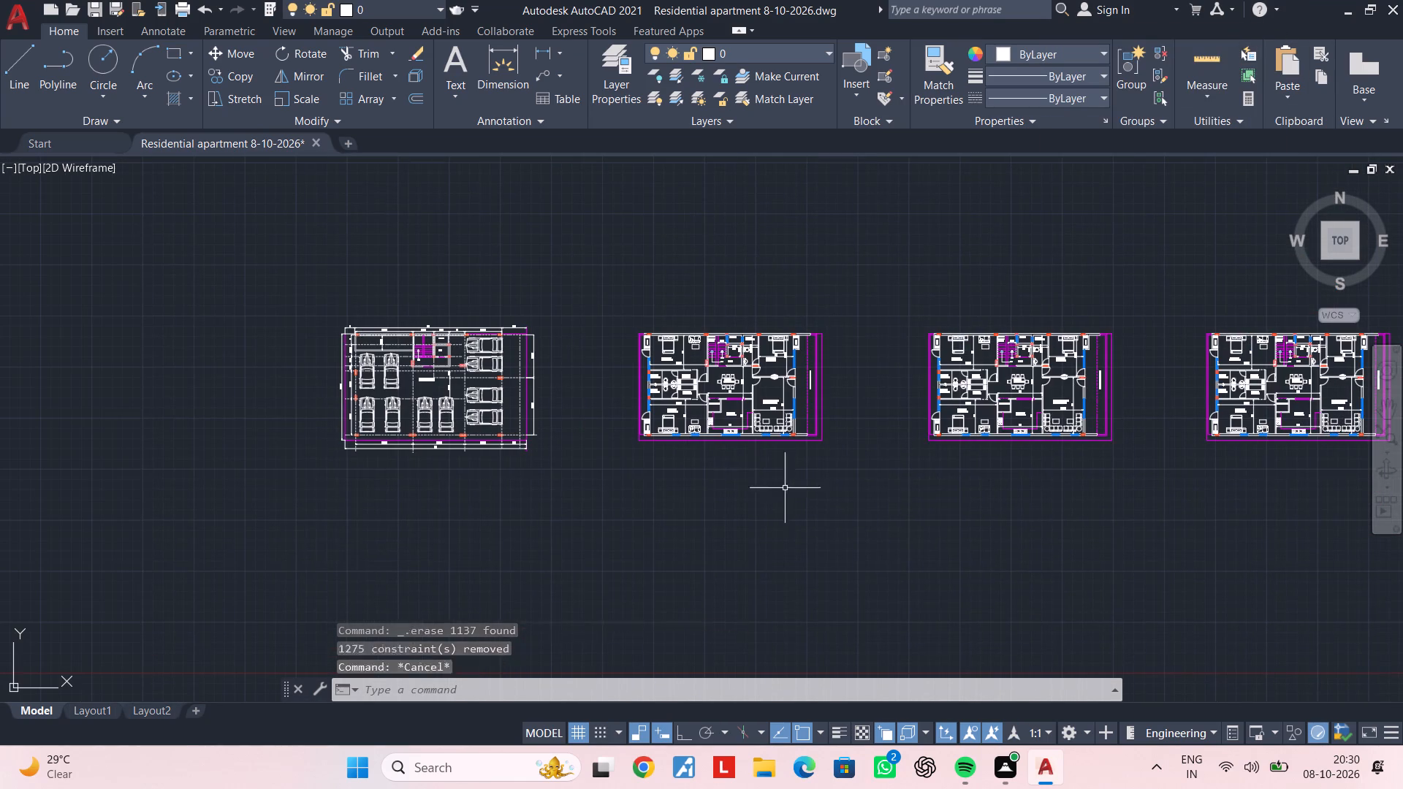
key("Escape")
key("ctrl+s")
key("ctrl+s")
Look over the row of furnished floor plans and the parking plan, ending at the first furnished plan.
scroll(807, 403, "up", 2)
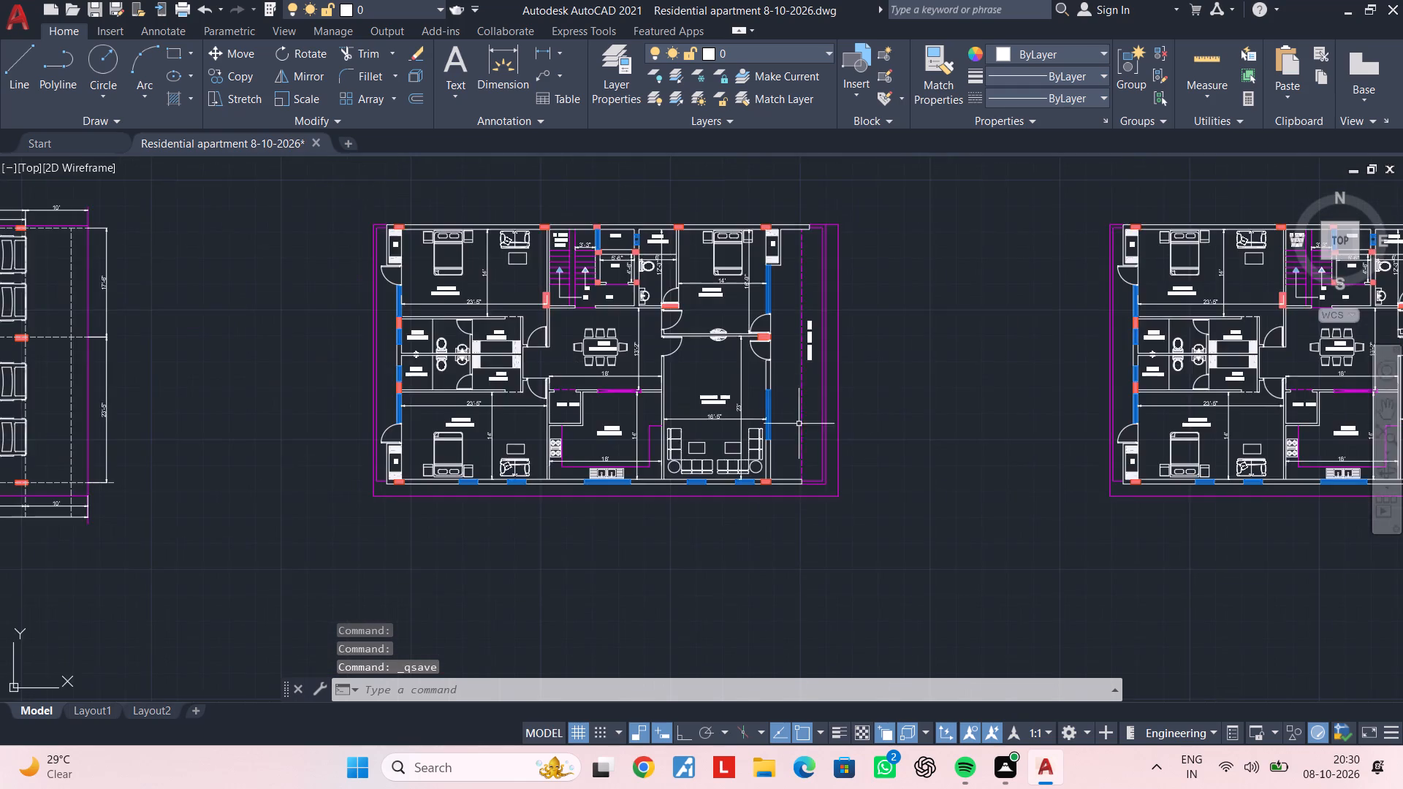
middle_click_drag(835, 430, 660, 533)
middle_click_drag(1114, 512, 544, 457)
key("Escape")
key("Escape")
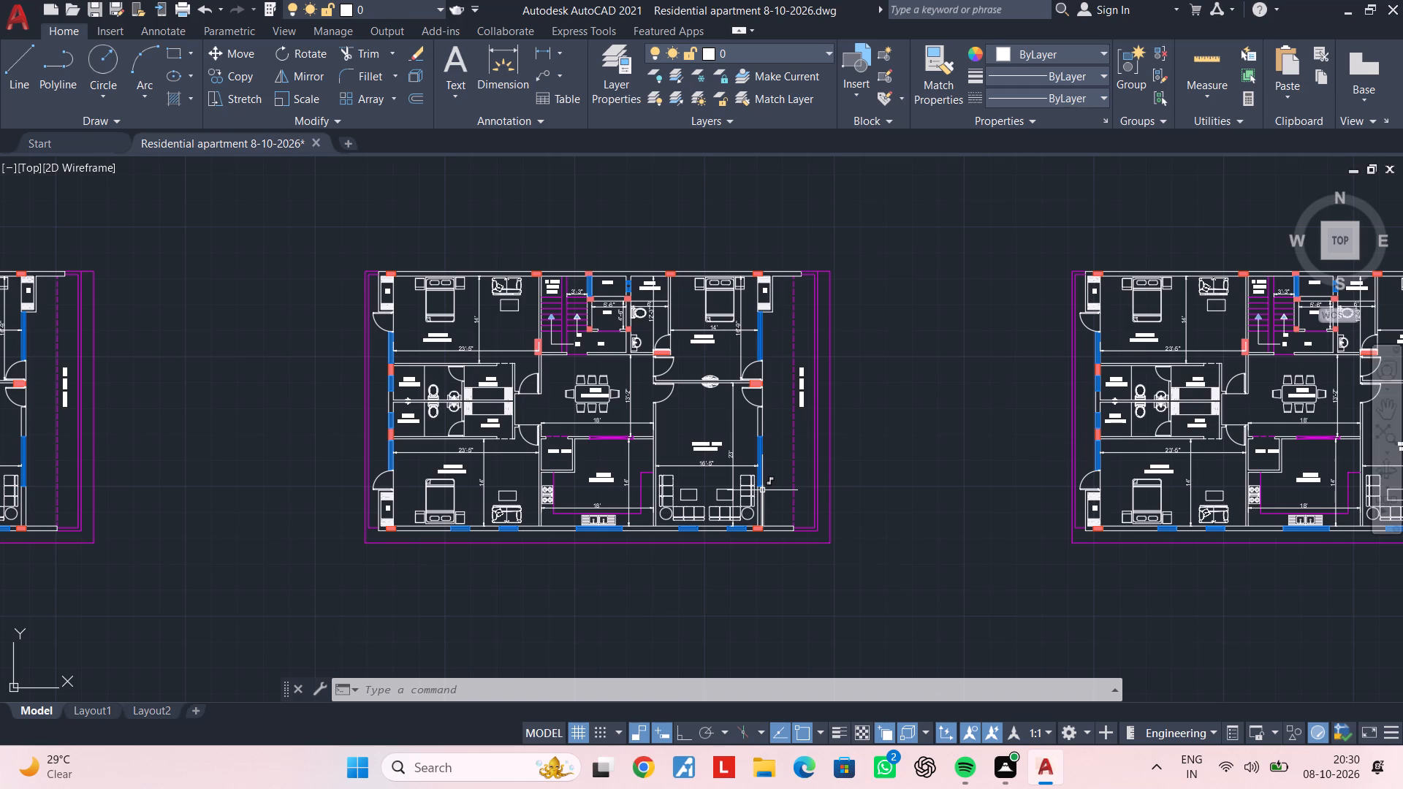
middle_click_drag(685, 514, 963, 506)
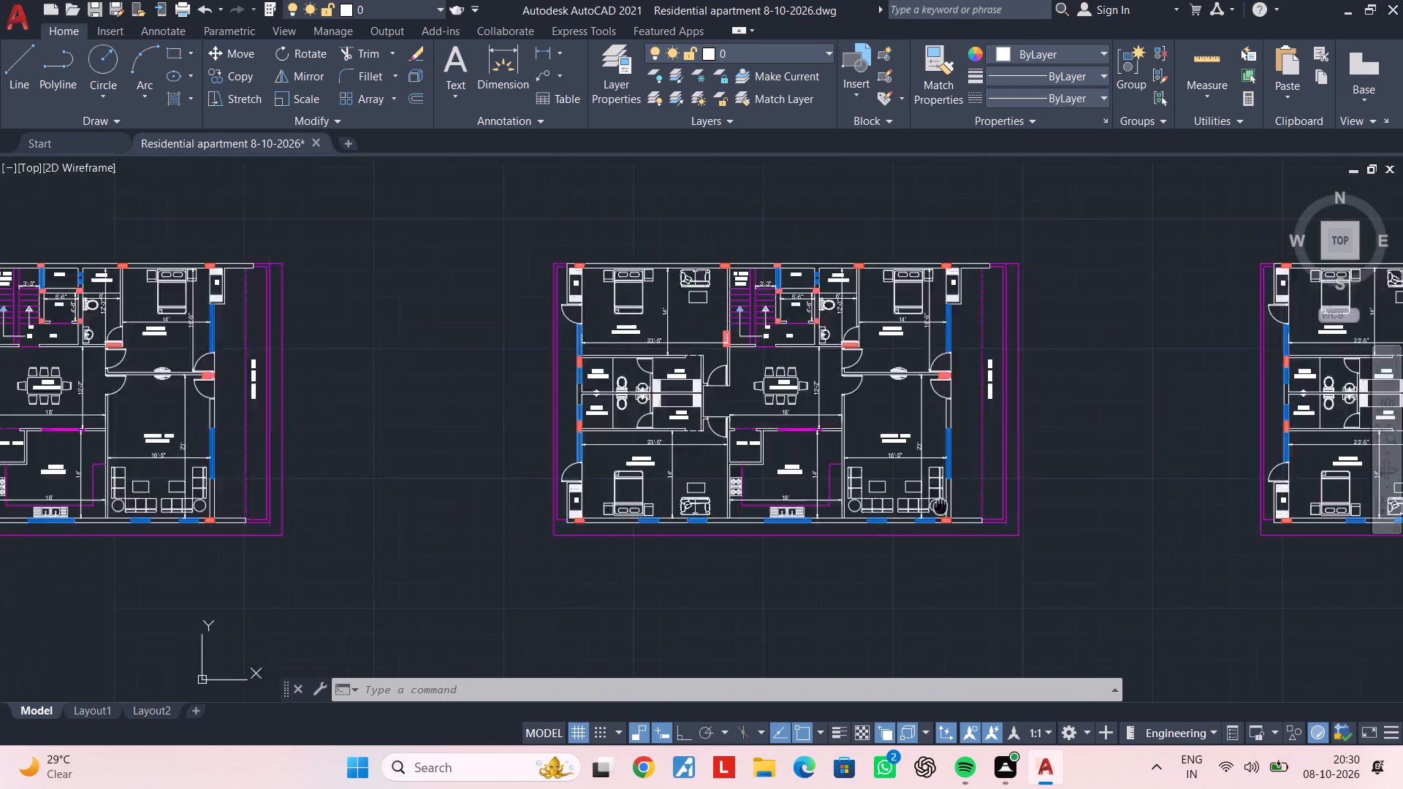
middle_click_drag(963, 506, 1095, 506)
scroll(614, 489, "down", 3)
scroll(614, 489, "up", 1)
scroll(872, 506, "down", 2)
middle_click_drag(834, 505, 685, 498)
scroll(655, 498, "up", 2)
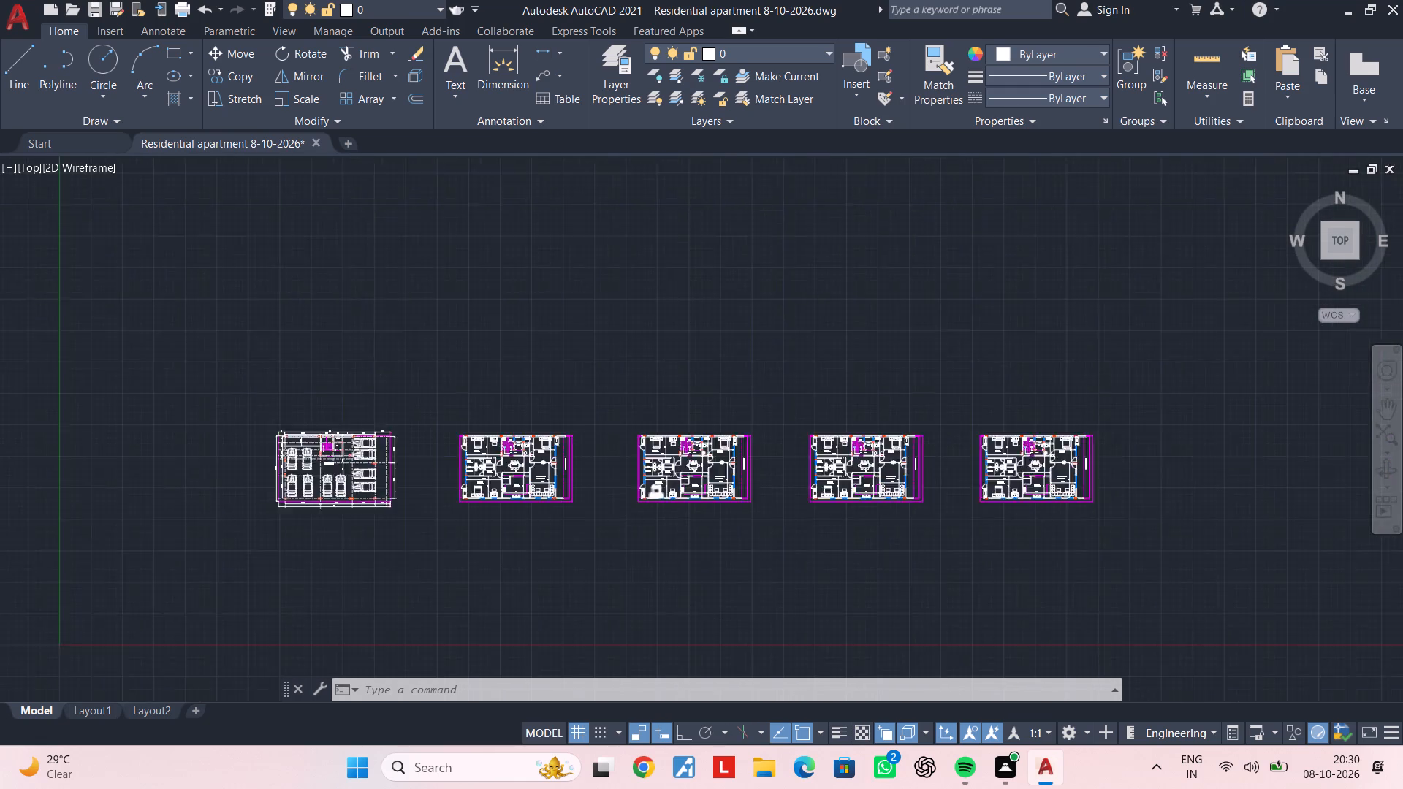
scroll(654, 498, "up", 1)
middle_click_drag(468, 488, 889, 481)
middle_click_drag(639, 450, 826, 450)
scroll(438, 451, "up", 2)
middle_click_drag(820, 489, 484, 489)
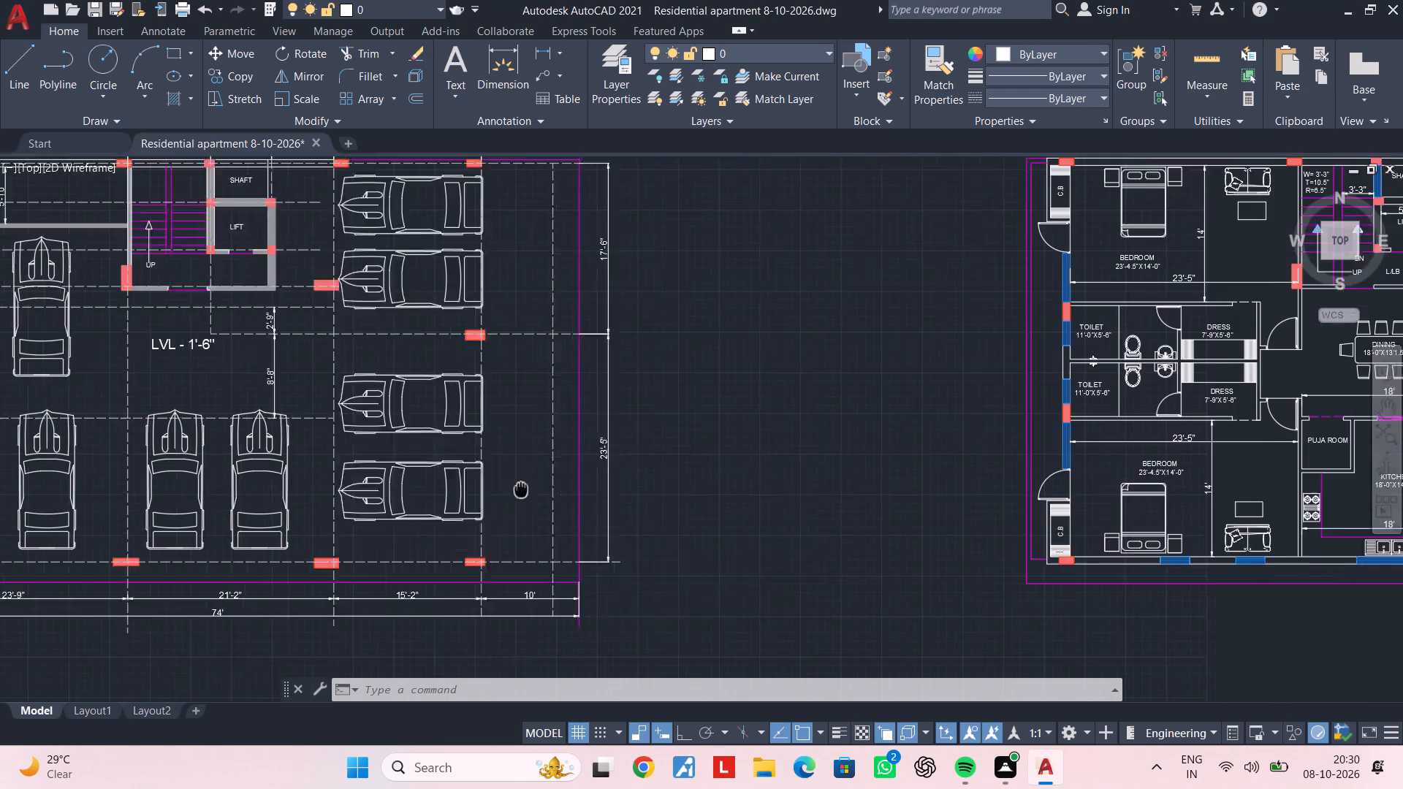
middle_click_drag(484, 489, 334, 488)
middle_click_drag(745, 465, 585, 580)
middle_click_drag(698, 505, 671, 554)
key("Escape")
key("Escape")
key("Escape")
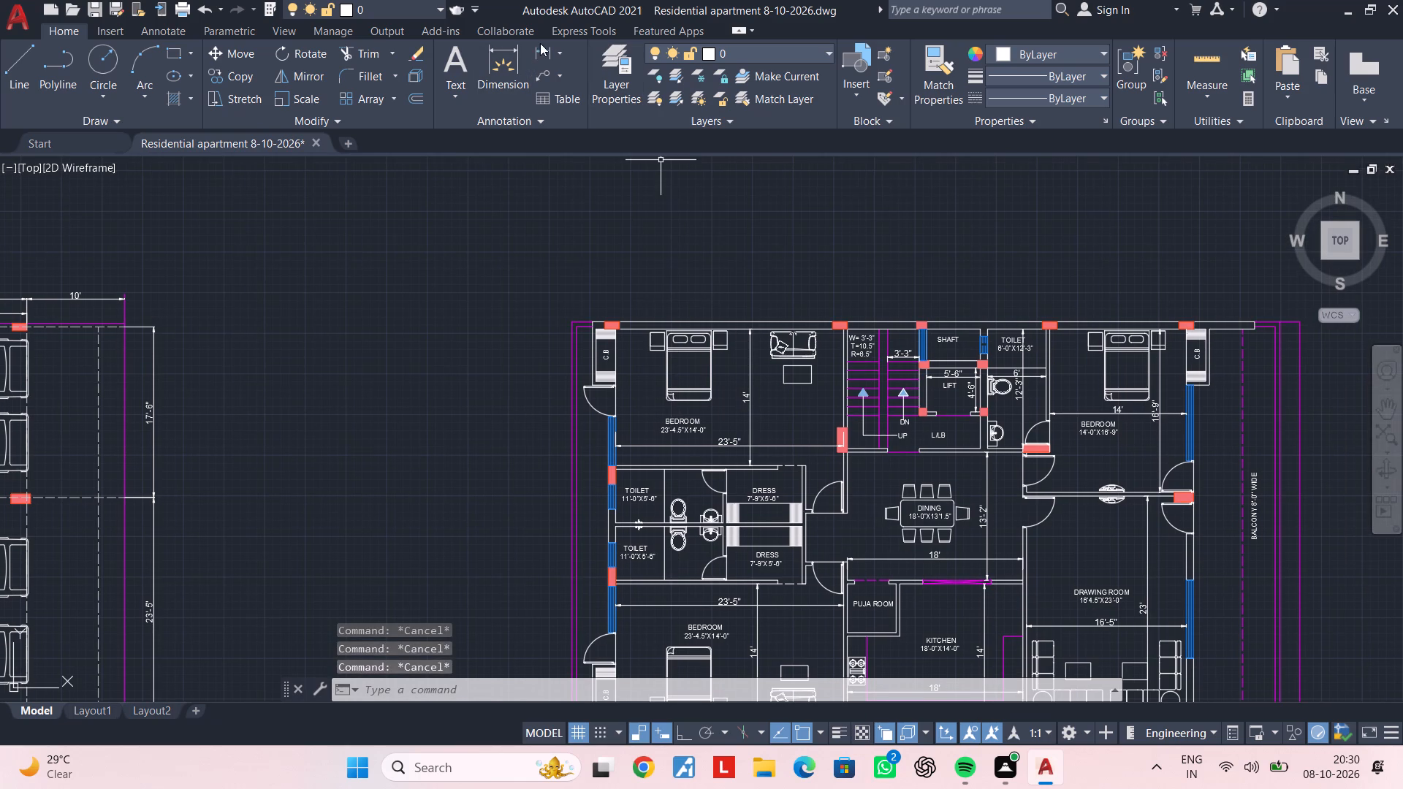
Add a vertical linear dimension for the outer magenta boundary's full height, west of the first furnished plan.
left_click(540, 43)
scroll(574, 335, "up", 3)
left_click(551, 283)
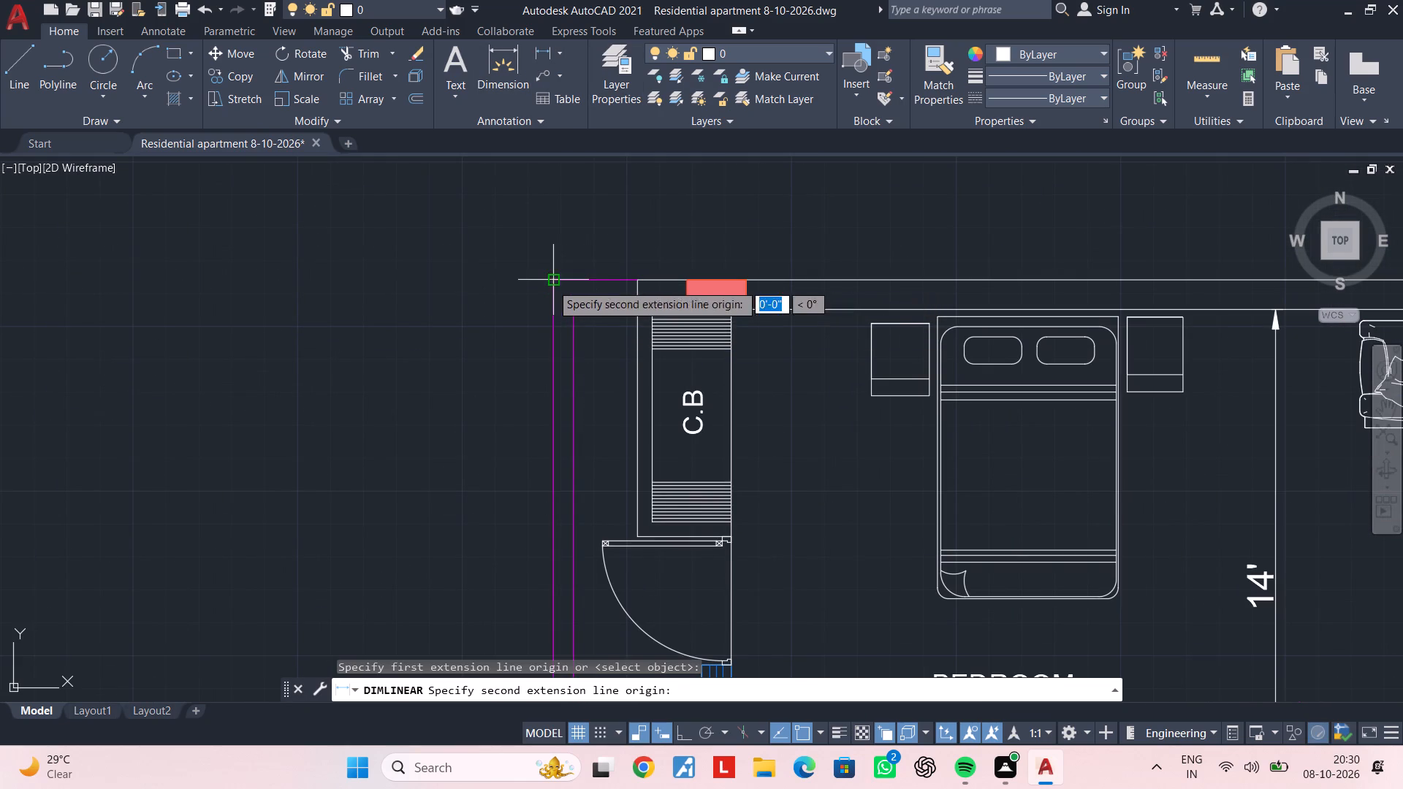
scroll(531, 679, "down", 1)
scroll(553, 510, "down", 2)
middle_click_drag(553, 510, 576, 167)
middle_click_drag(566, 490, 566, 473)
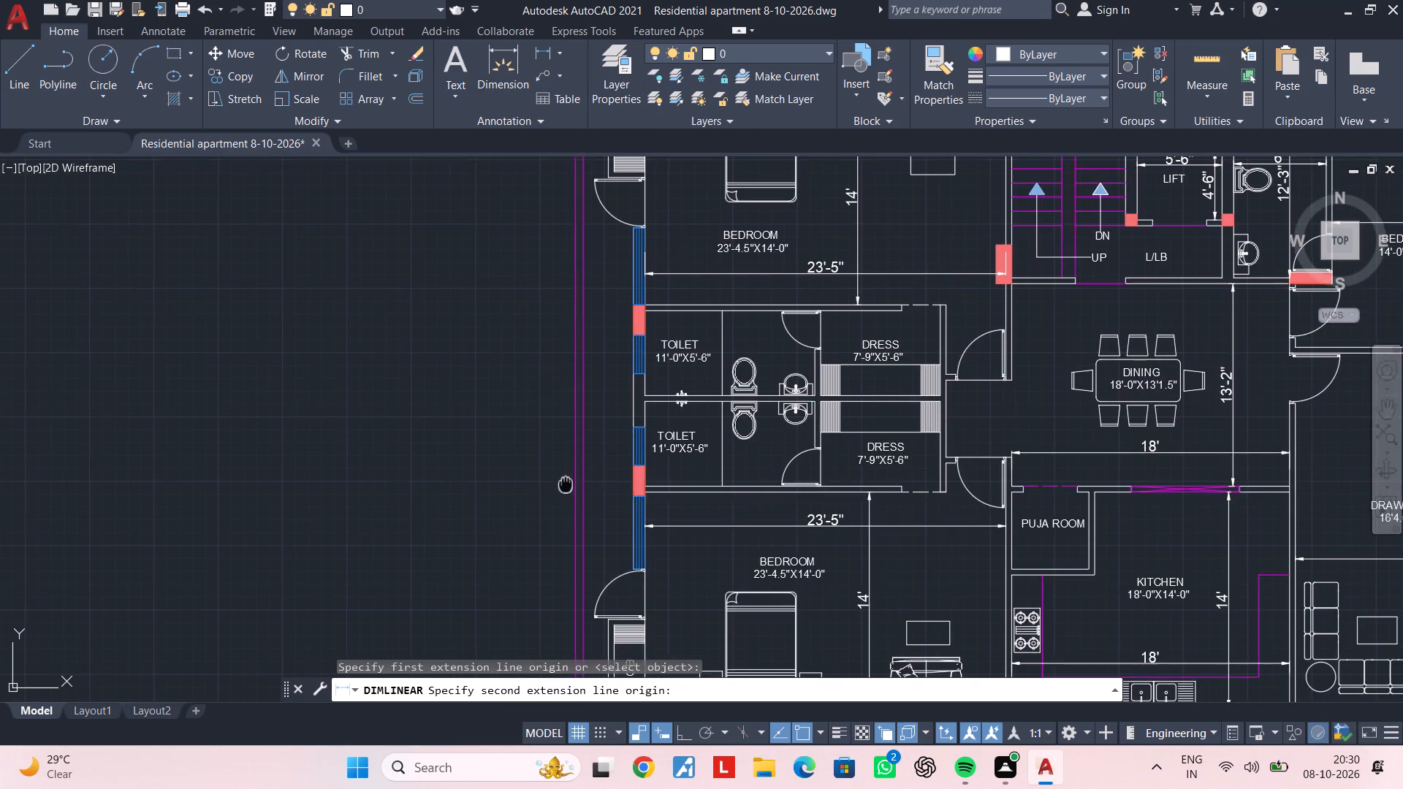
middle_click_drag(566, 473, 586, 268)
scroll(590, 519, "up", 1)
left_click(598, 535)
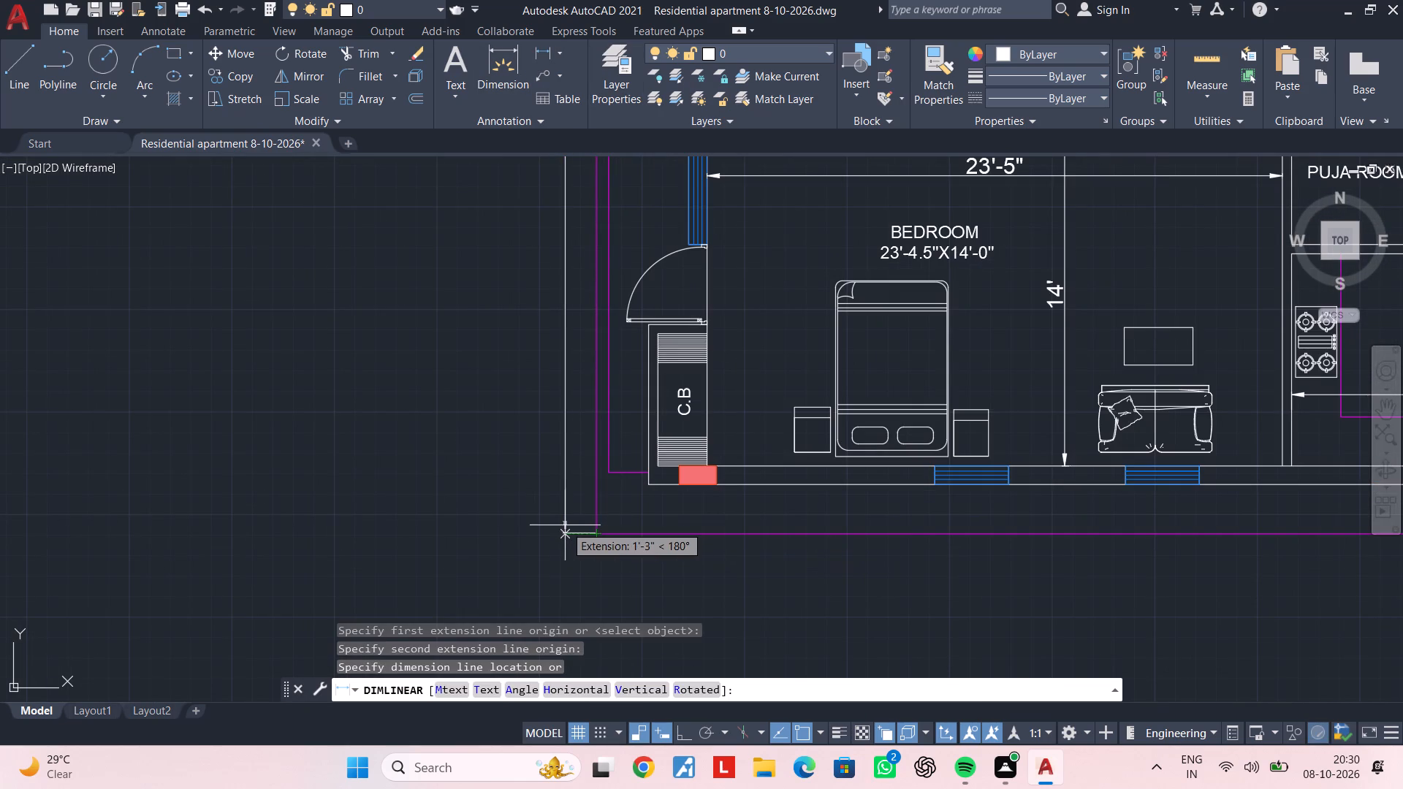
middle_click_drag(565, 525, 569, 636)
scroll(555, 594, "down", 1)
middle_click_drag(555, 594, 555, 626)
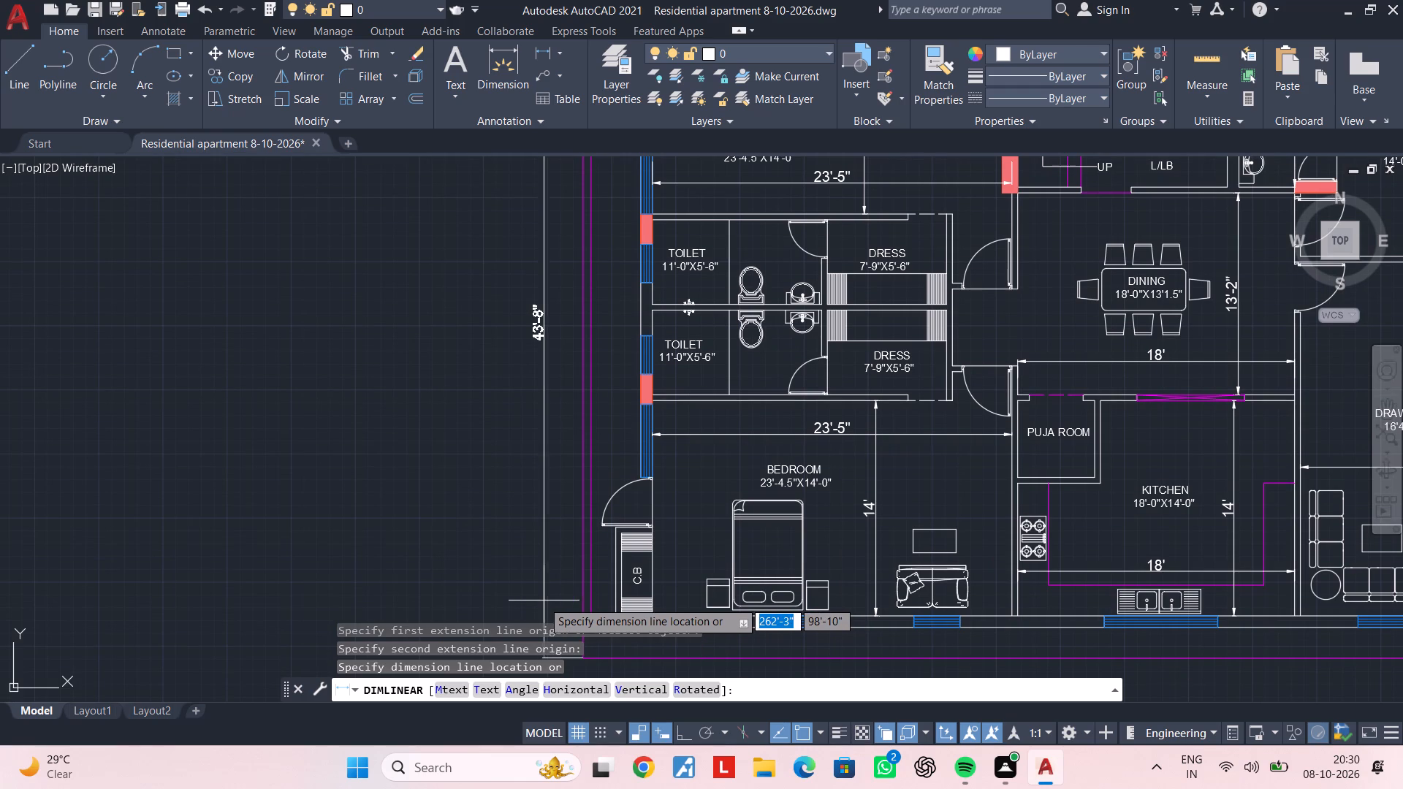
left_click(542, 601)
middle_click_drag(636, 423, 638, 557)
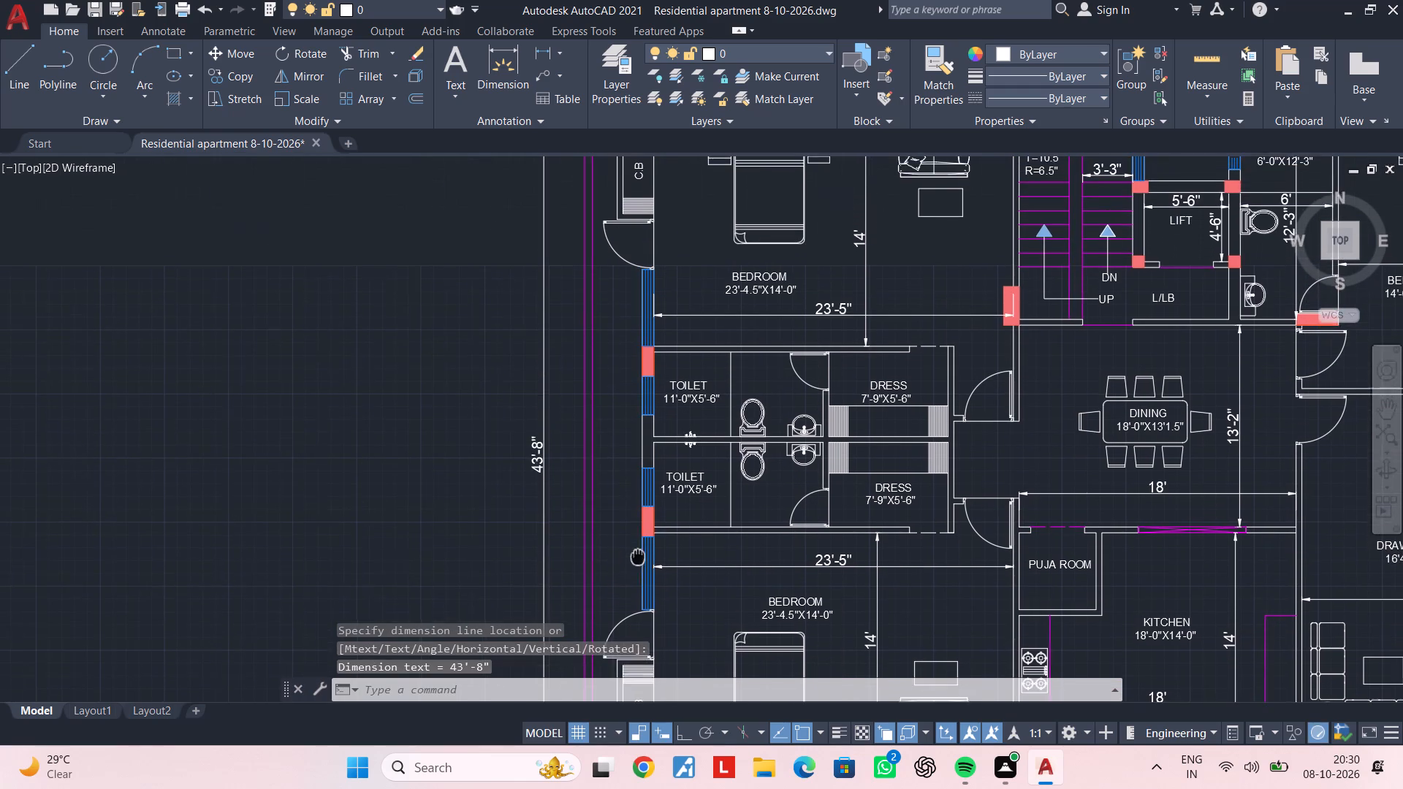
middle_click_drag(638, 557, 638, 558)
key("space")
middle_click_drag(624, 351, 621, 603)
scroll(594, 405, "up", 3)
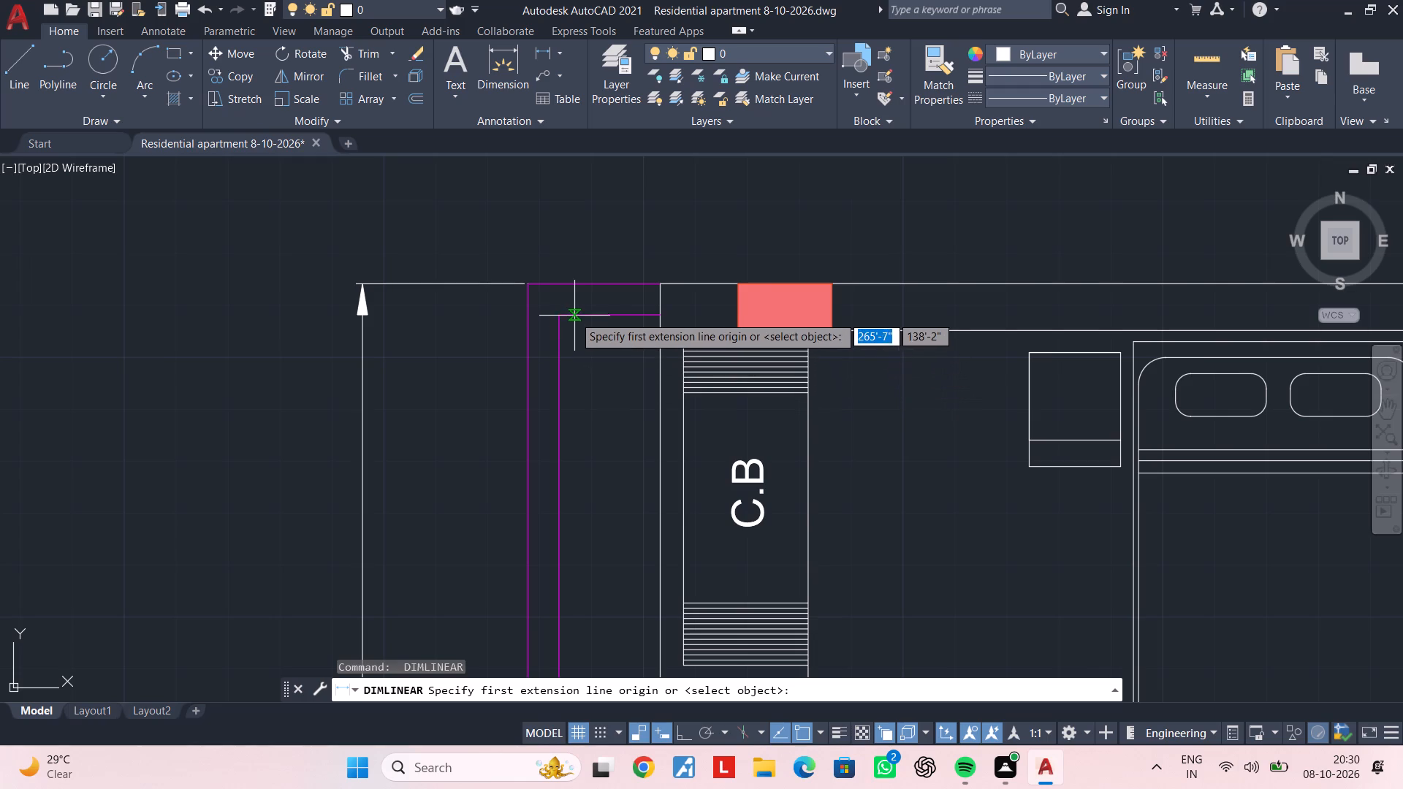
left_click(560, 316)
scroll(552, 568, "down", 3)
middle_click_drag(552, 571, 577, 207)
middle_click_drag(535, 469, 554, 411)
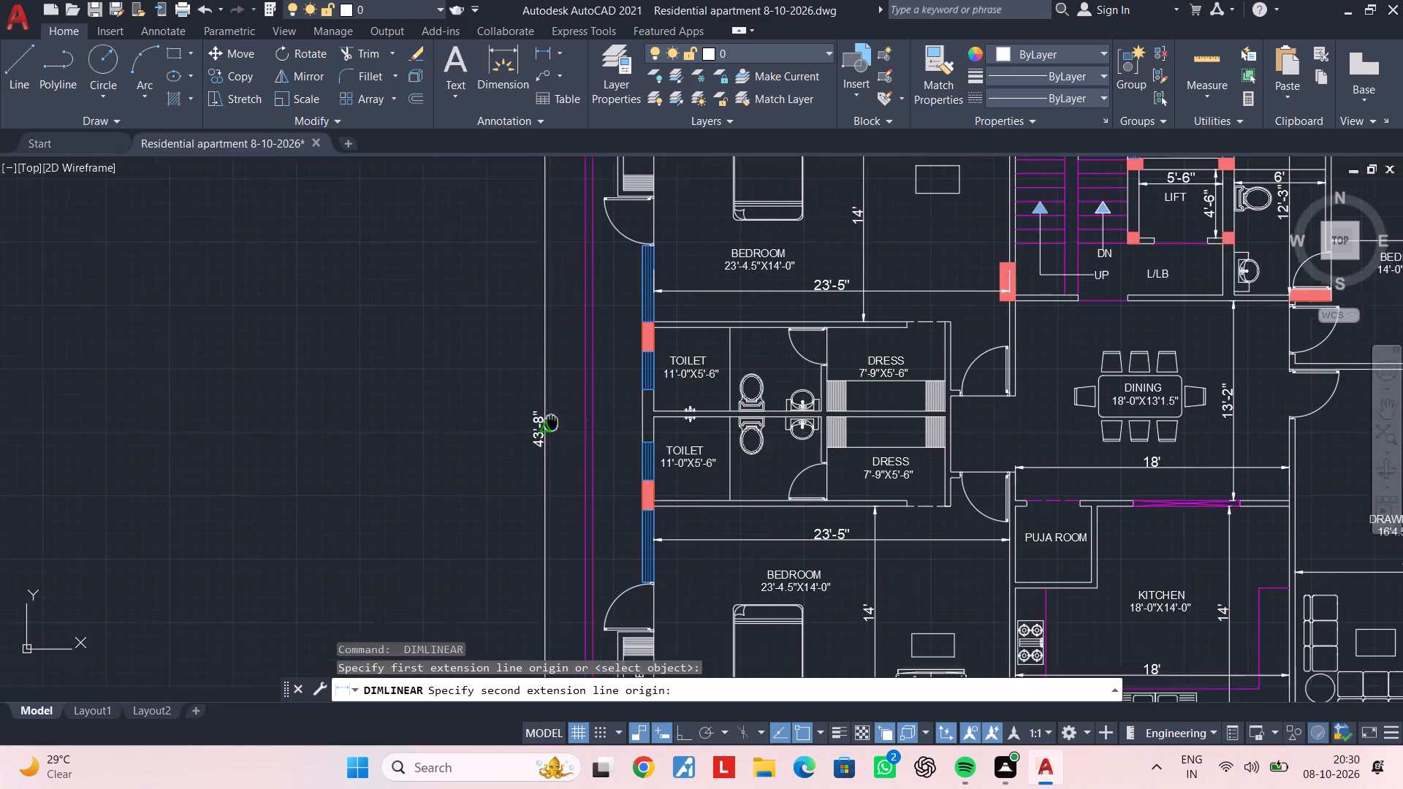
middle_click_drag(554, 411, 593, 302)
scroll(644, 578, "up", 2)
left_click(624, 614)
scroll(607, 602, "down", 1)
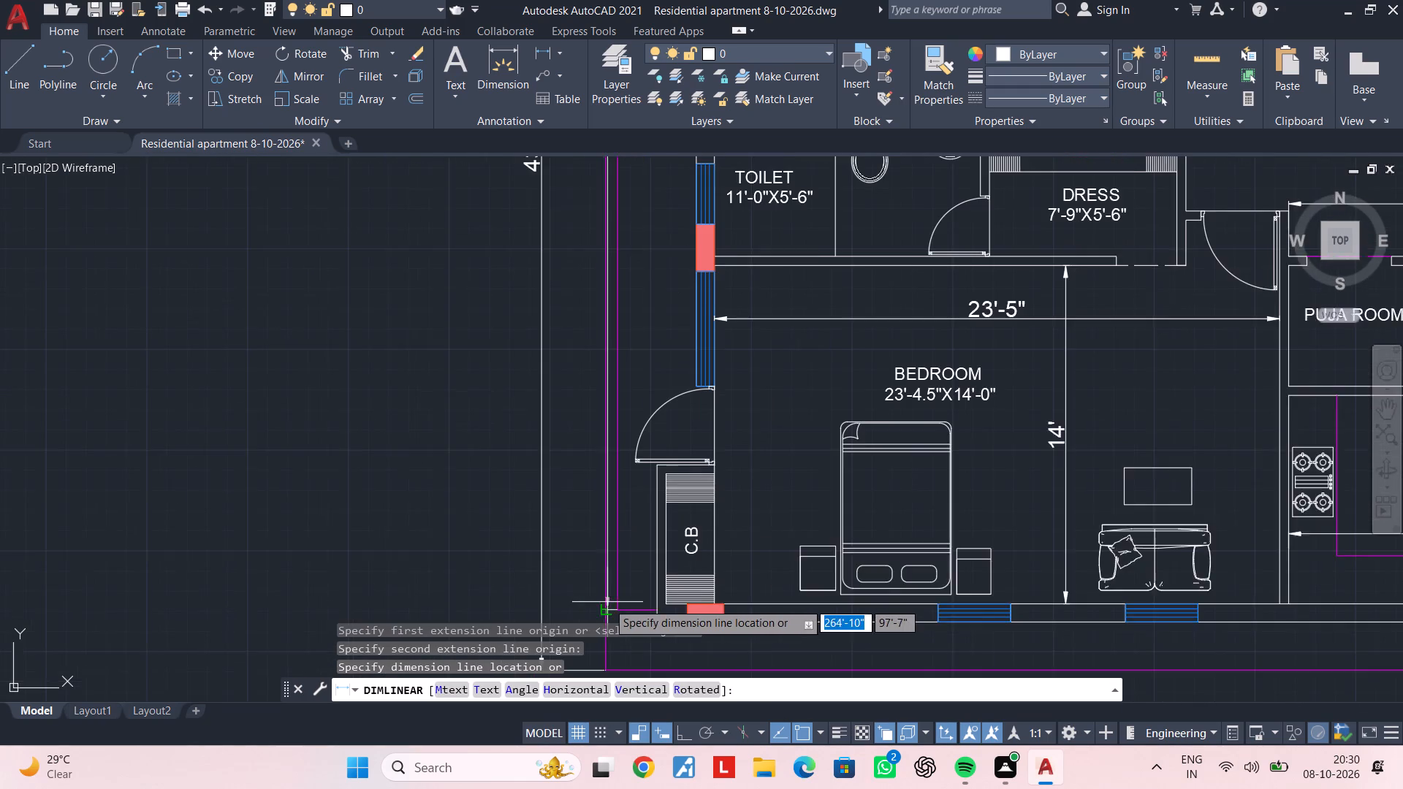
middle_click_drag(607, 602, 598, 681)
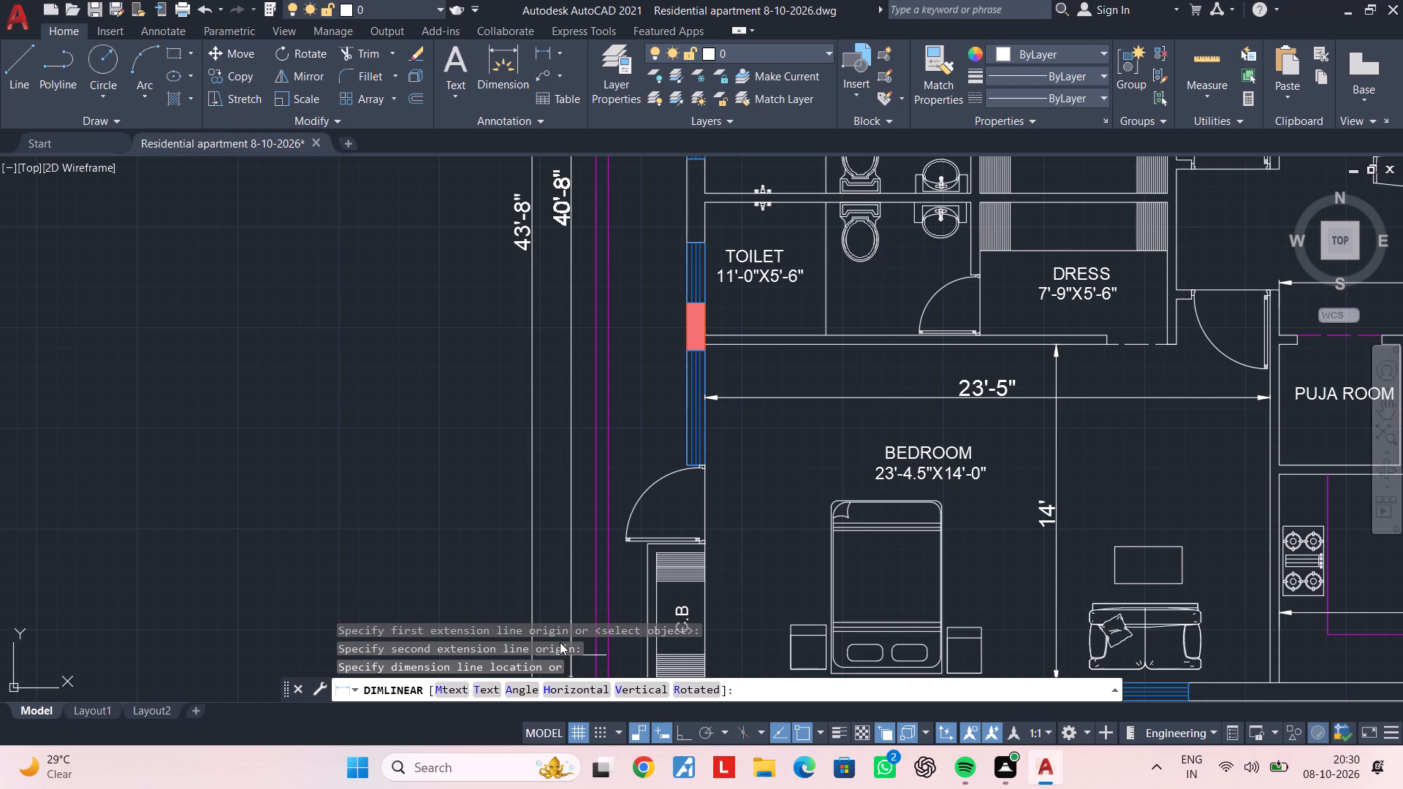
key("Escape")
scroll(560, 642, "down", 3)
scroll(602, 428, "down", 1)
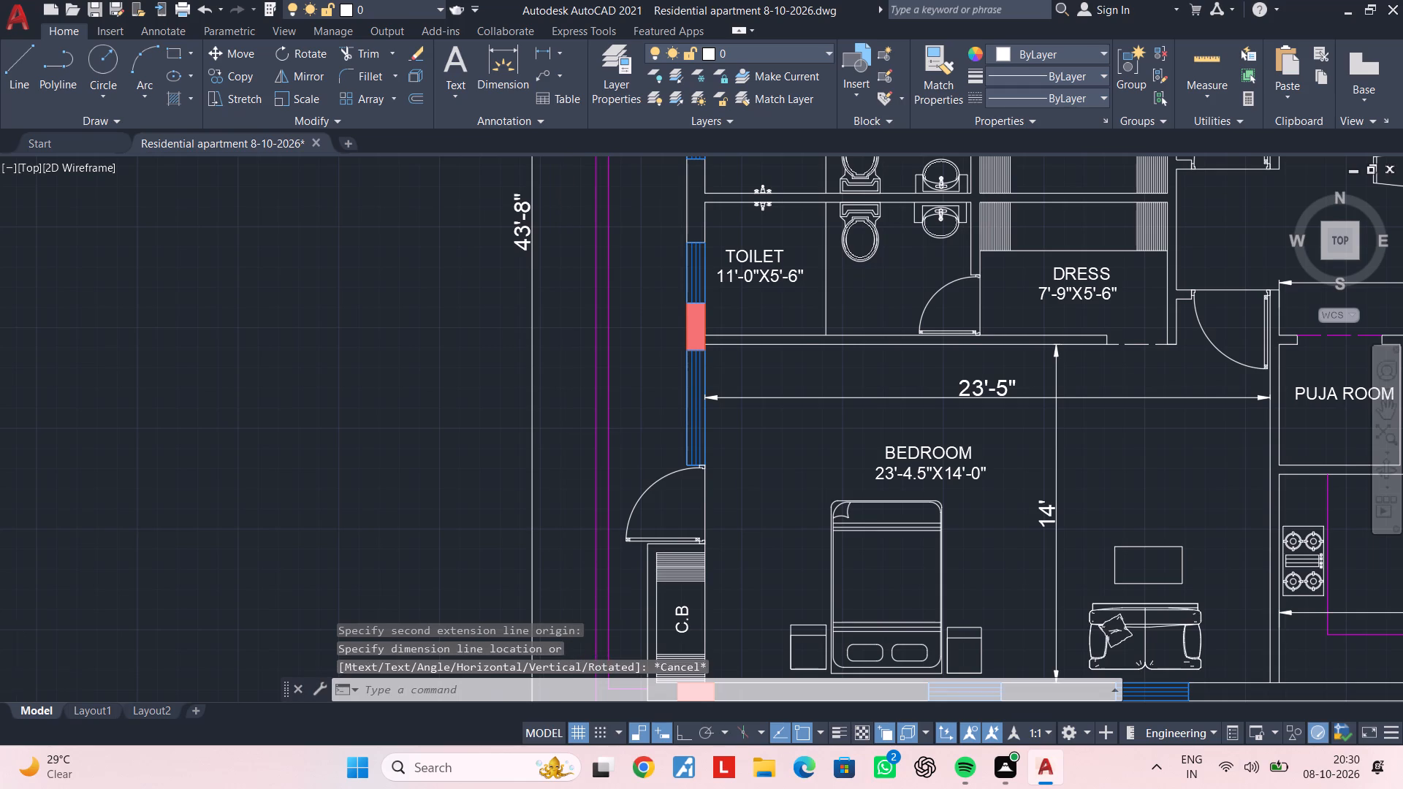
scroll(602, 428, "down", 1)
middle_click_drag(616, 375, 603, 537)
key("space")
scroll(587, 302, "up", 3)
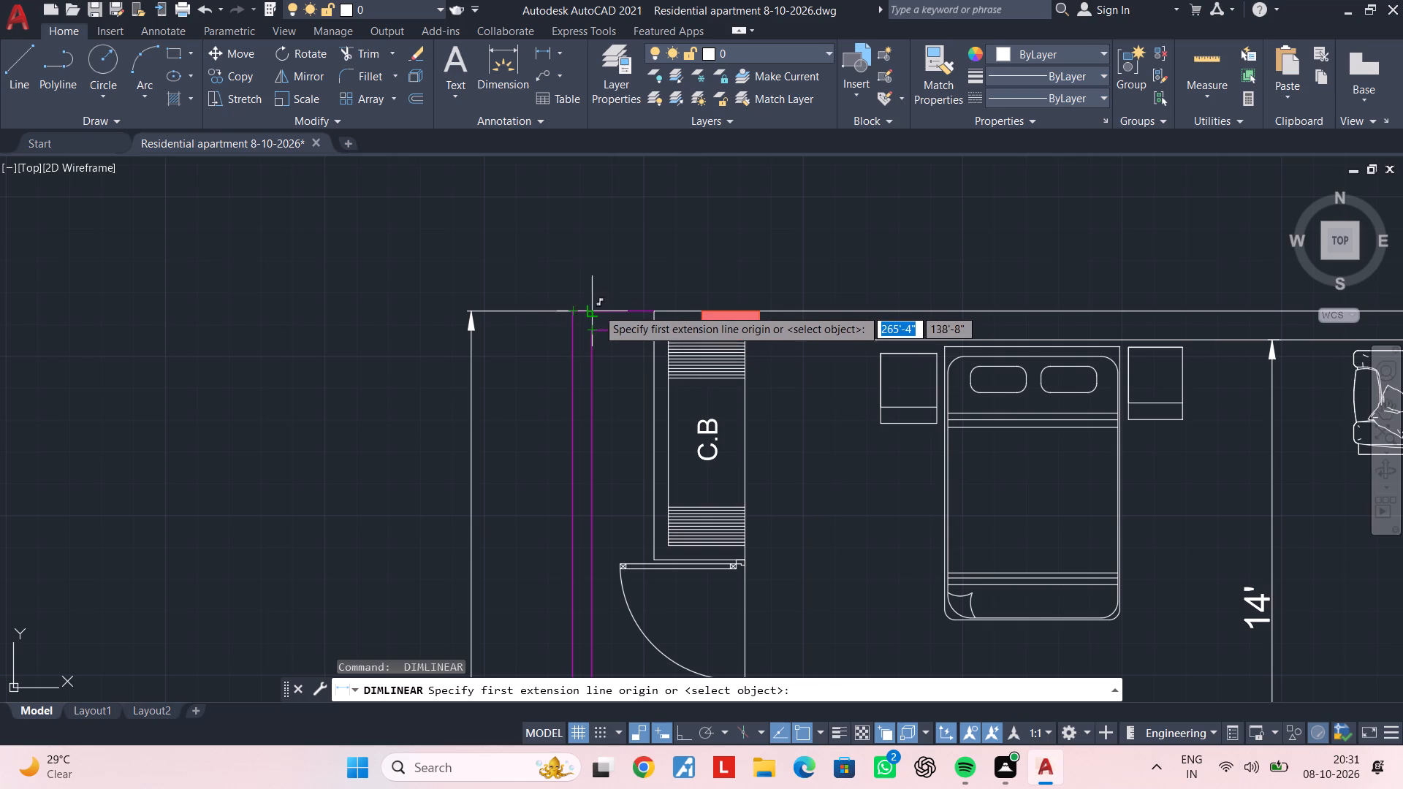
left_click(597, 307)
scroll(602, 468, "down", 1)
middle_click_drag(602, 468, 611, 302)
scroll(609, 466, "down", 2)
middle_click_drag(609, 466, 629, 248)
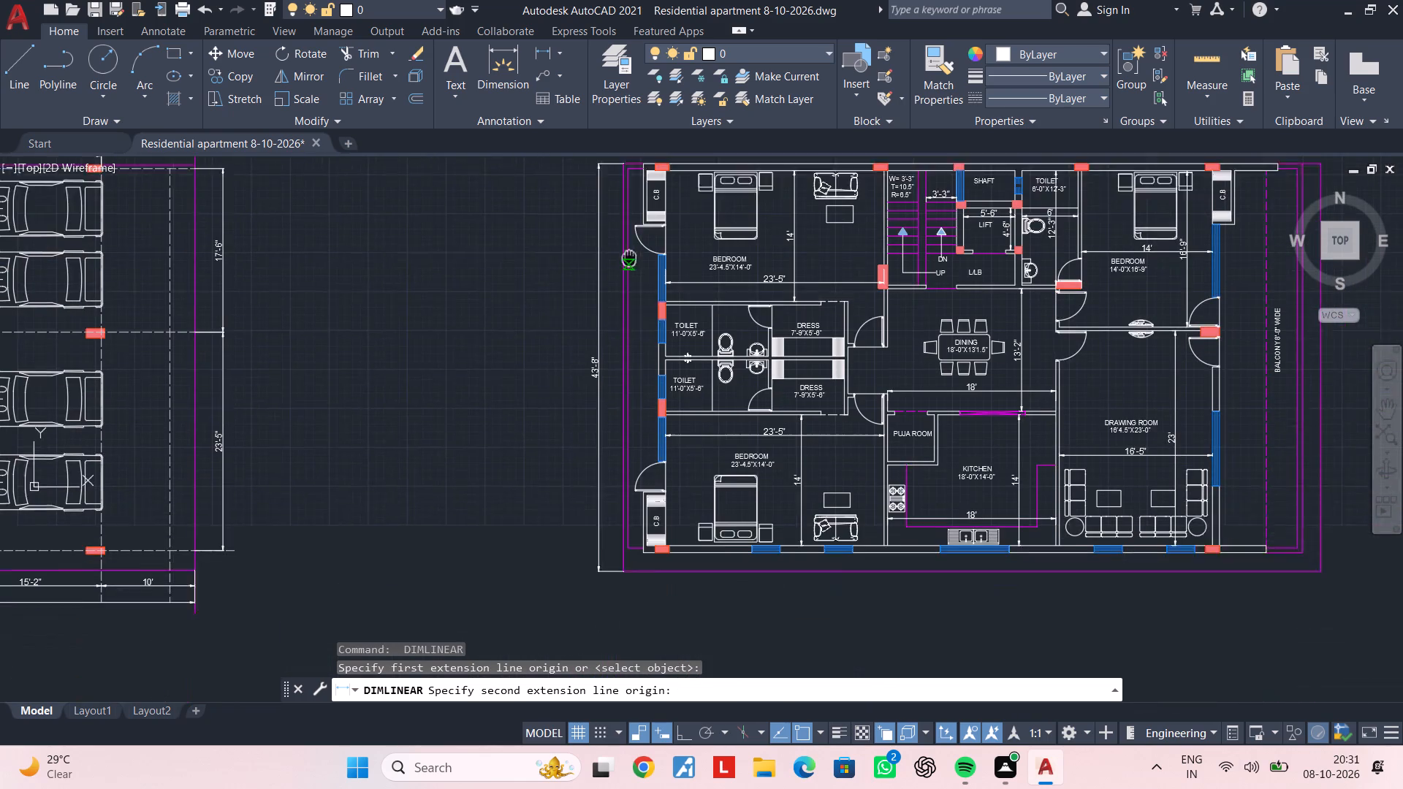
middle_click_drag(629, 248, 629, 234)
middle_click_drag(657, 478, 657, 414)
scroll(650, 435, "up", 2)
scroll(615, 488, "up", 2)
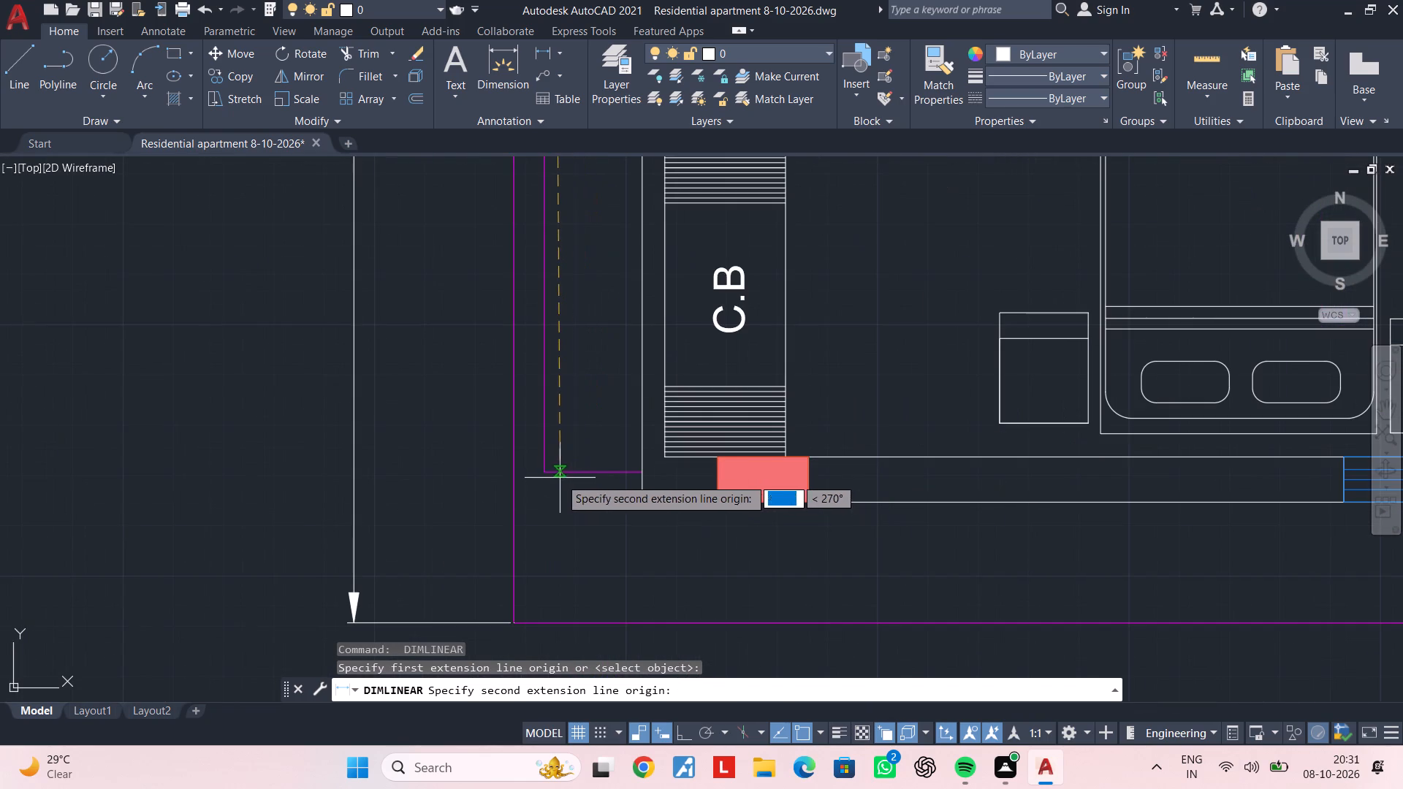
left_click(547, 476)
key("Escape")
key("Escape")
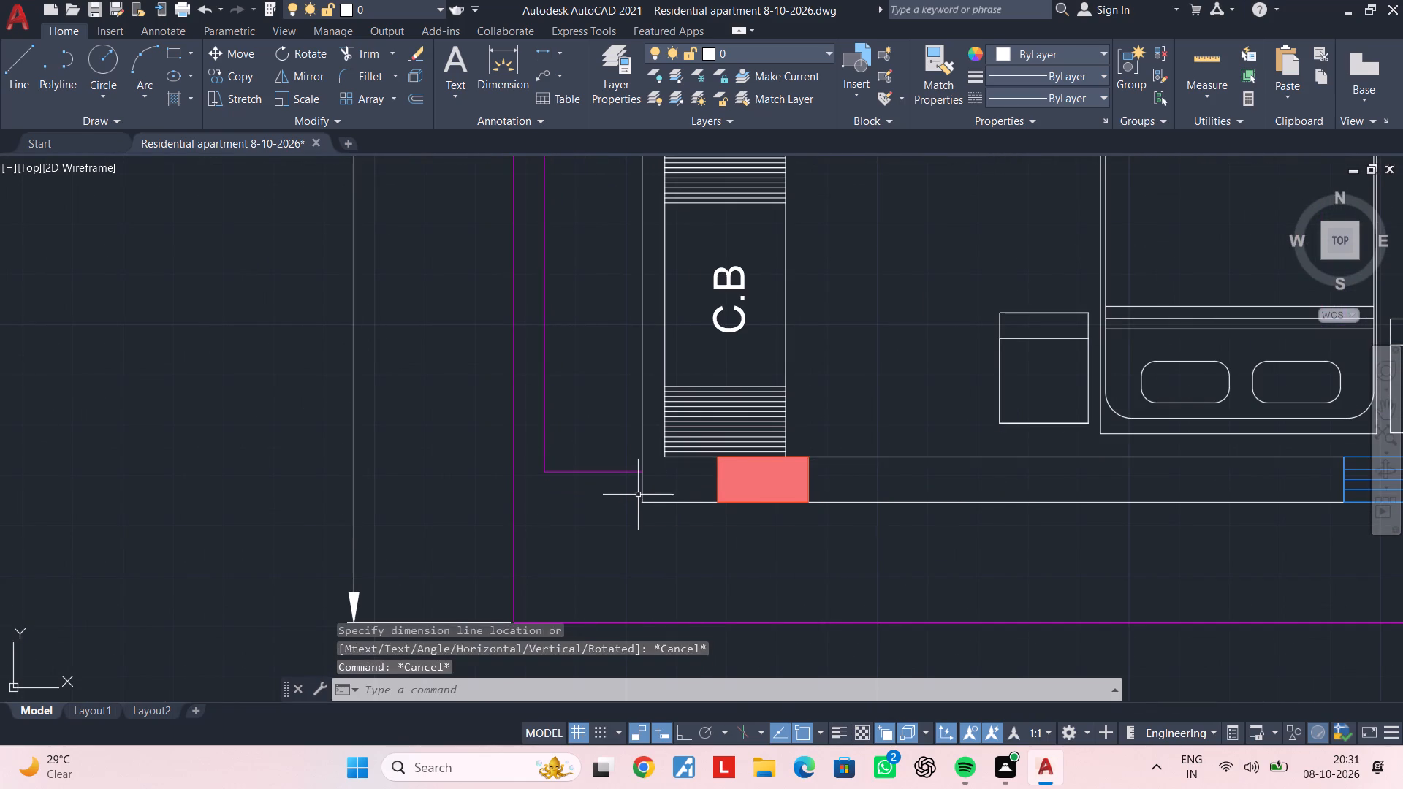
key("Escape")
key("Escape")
Add a vertical linear dimension between the building's southwest and northwest outer corners, between the overall-height dimension and the magenta boundary.
key("space")
left_click(647, 503)
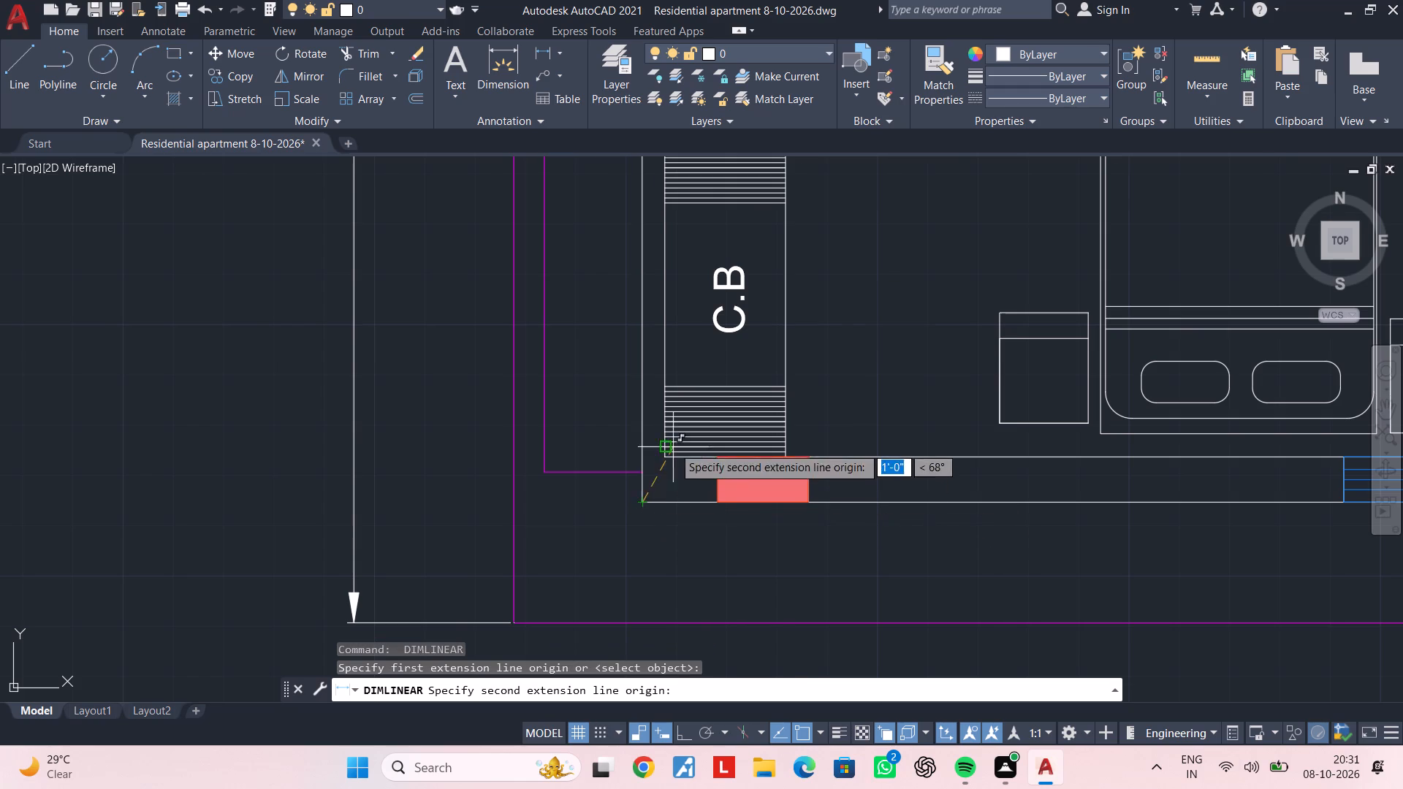
scroll(673, 446, "down", 3)
middle_click_drag(664, 326, 629, 703)
middle_click_drag(616, 390, 616, 584)
scroll(628, 432, "up", 1)
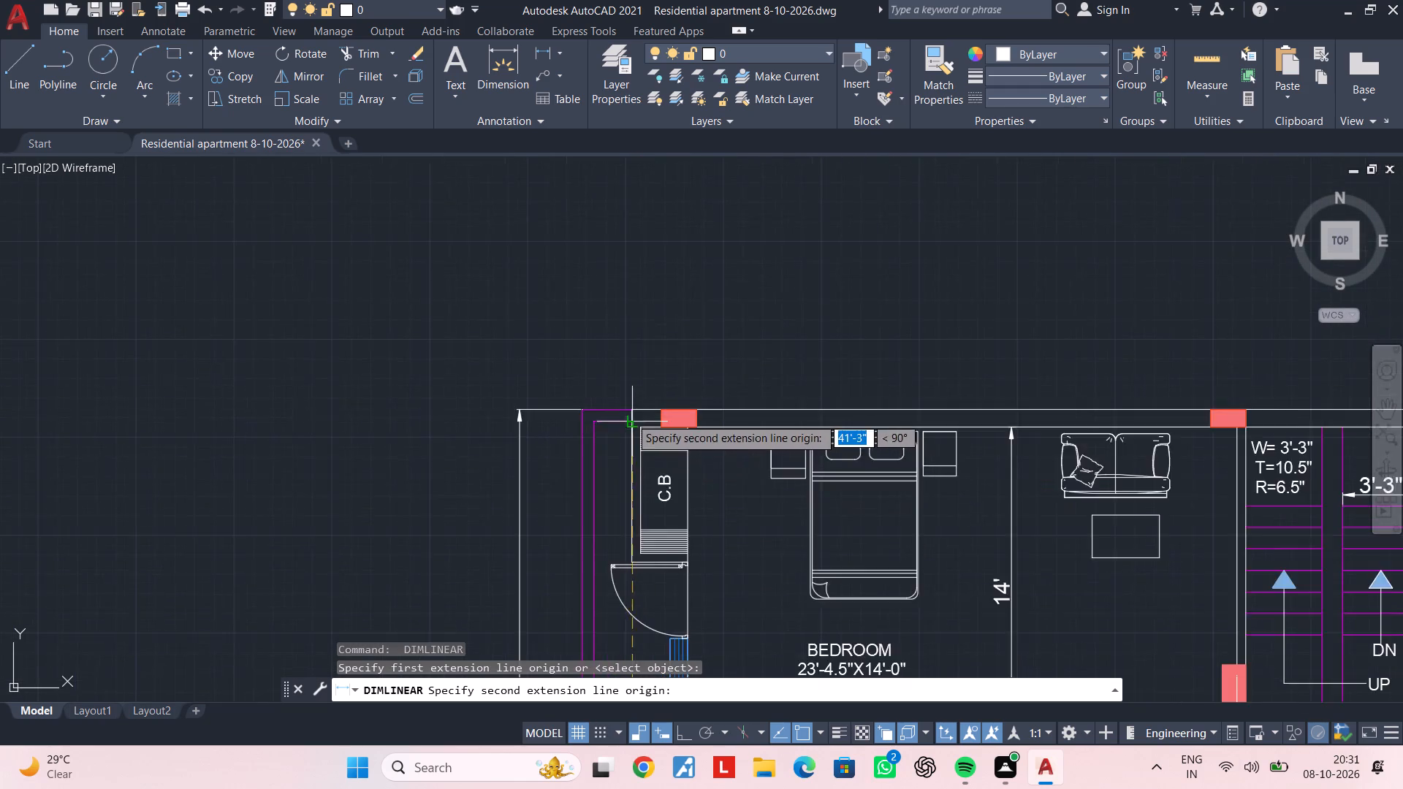
scroll(631, 417, "up", 1)
left_click(626, 405)
middle_click_drag(522, 427, 590, 298)
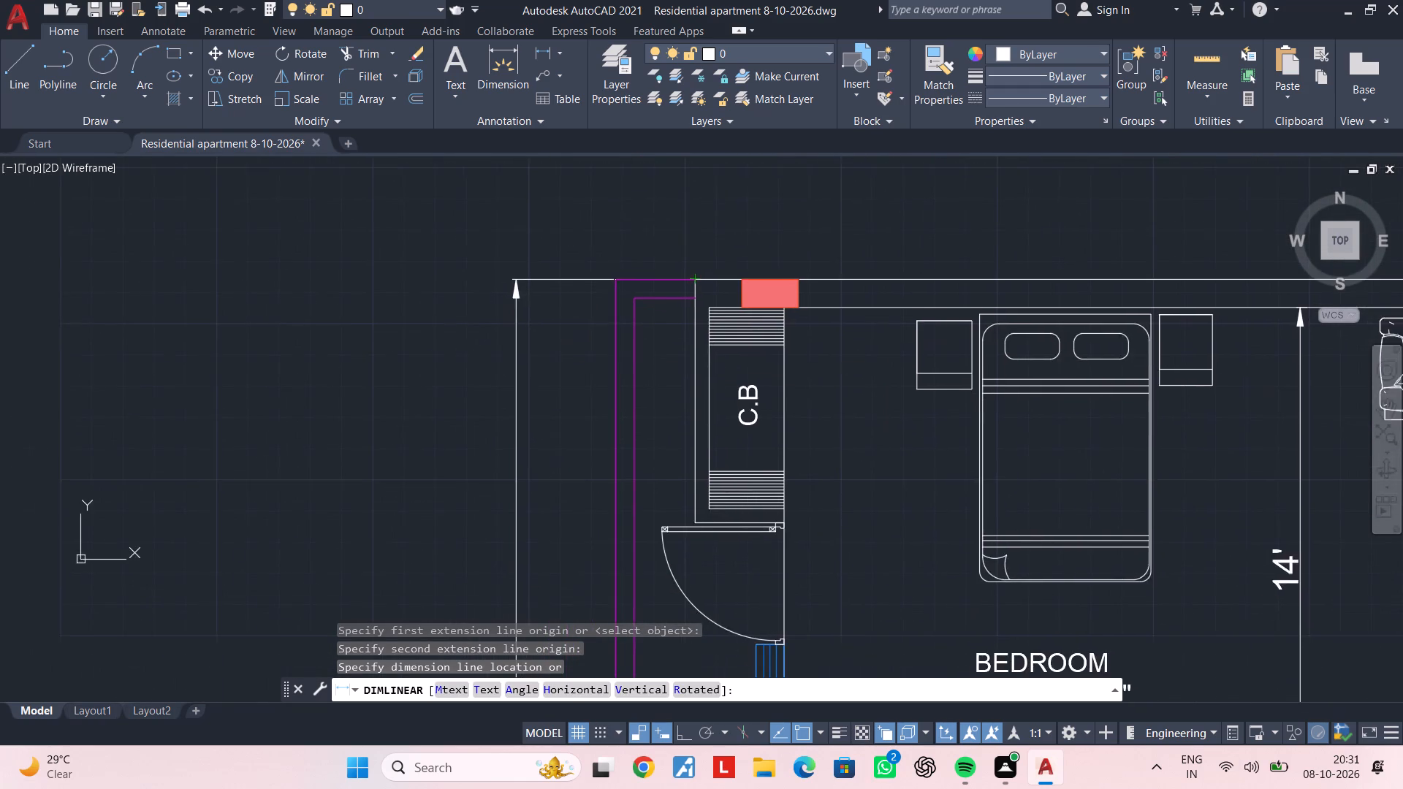
scroll(560, 383, "down", 1)
middle_click_drag(560, 387, 589, 265)
middle_click_drag(582, 338, 614, 190)
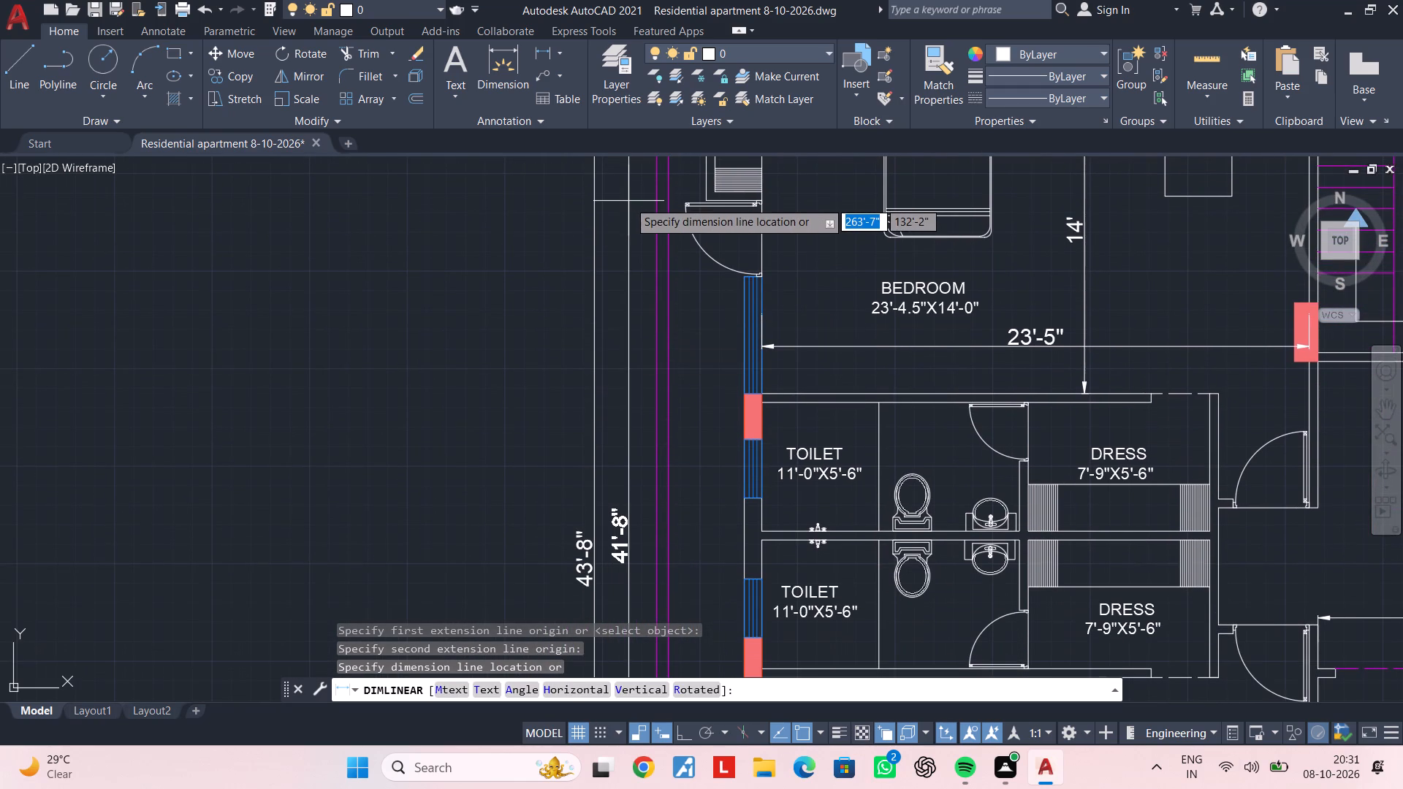
left_click(631, 204)
scroll(668, 431, "down", 2)
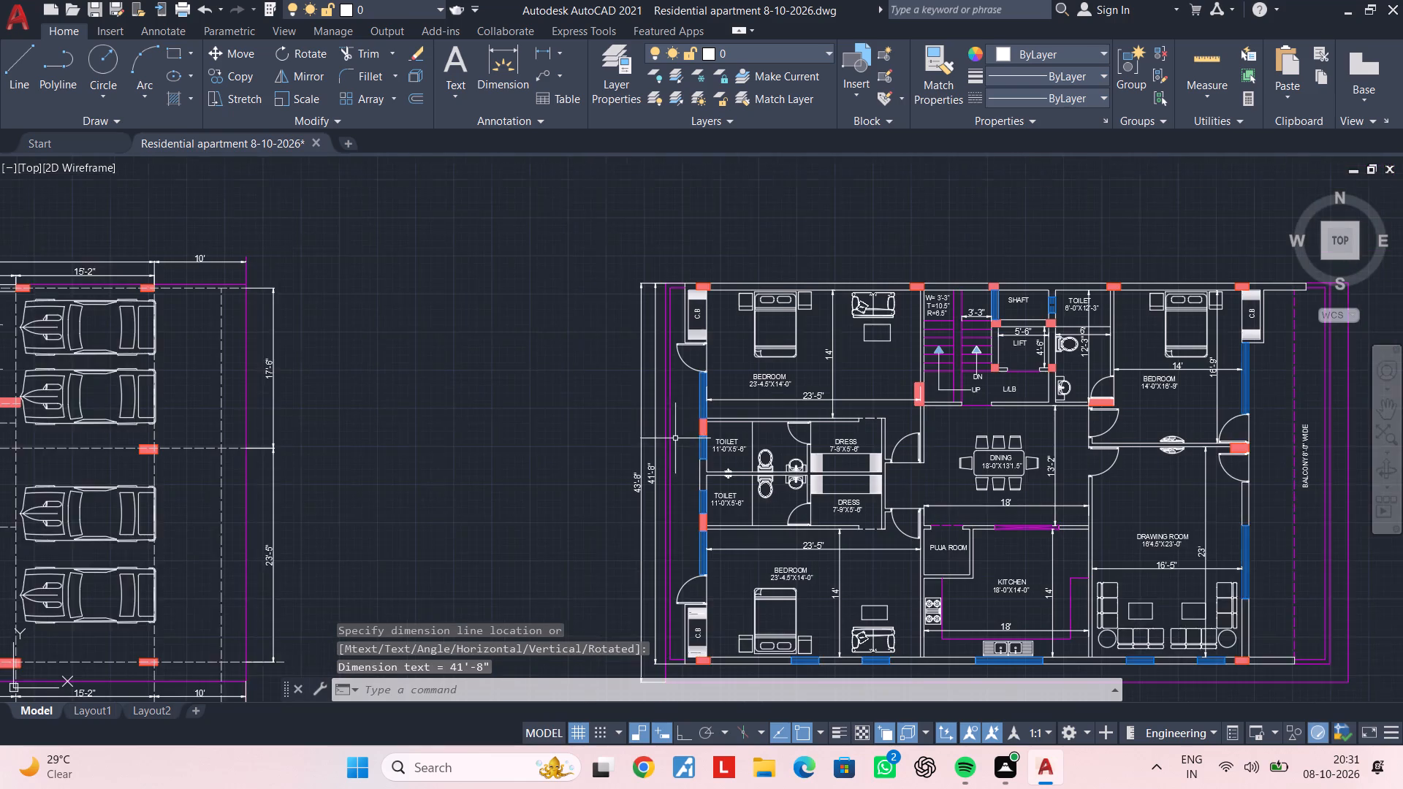
middle_click_drag(677, 441, 536, 429)
key("Escape")
key("Escape")
key("Escape")
key("Escape")
key("Escape")
key("Escape")
key("Escape")
key("Escape")
key("Escape")
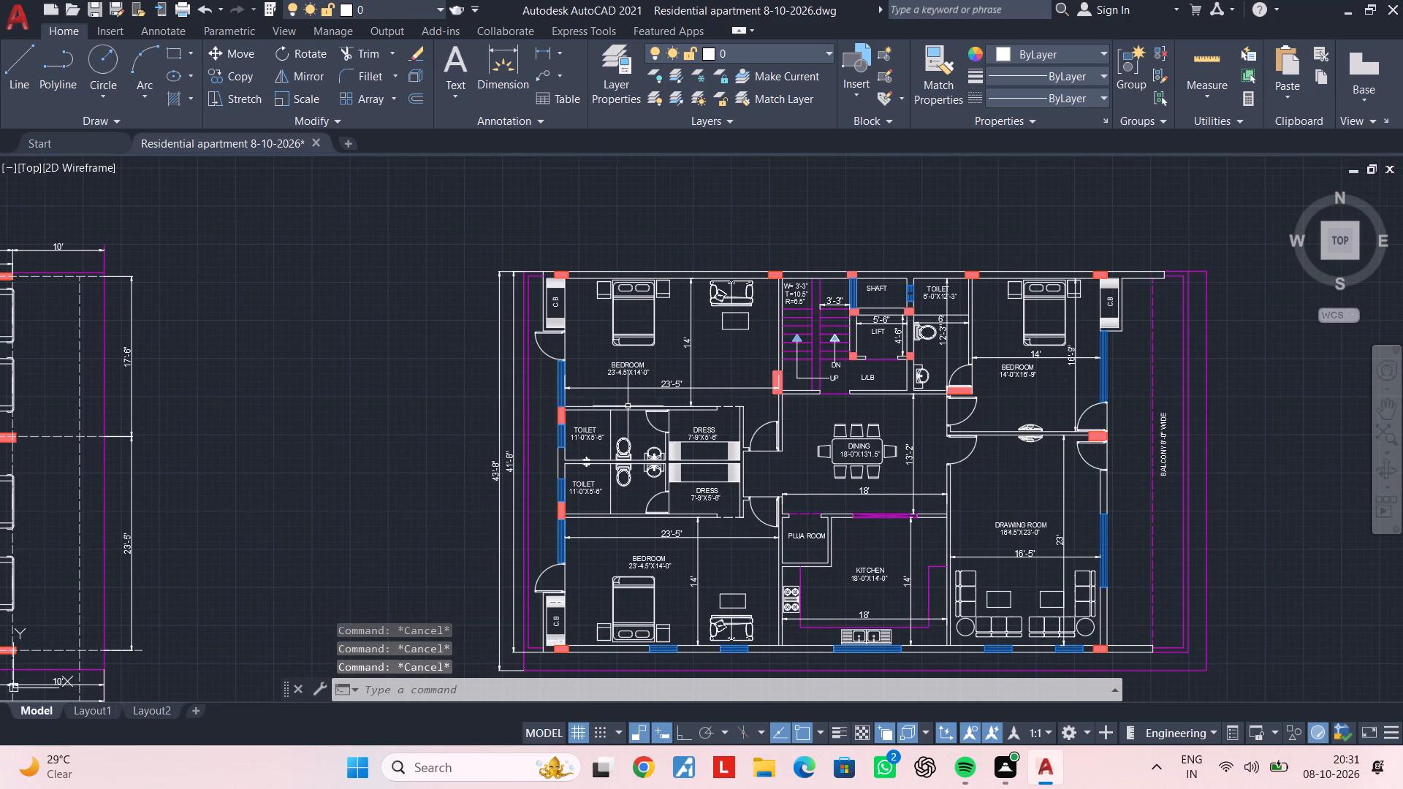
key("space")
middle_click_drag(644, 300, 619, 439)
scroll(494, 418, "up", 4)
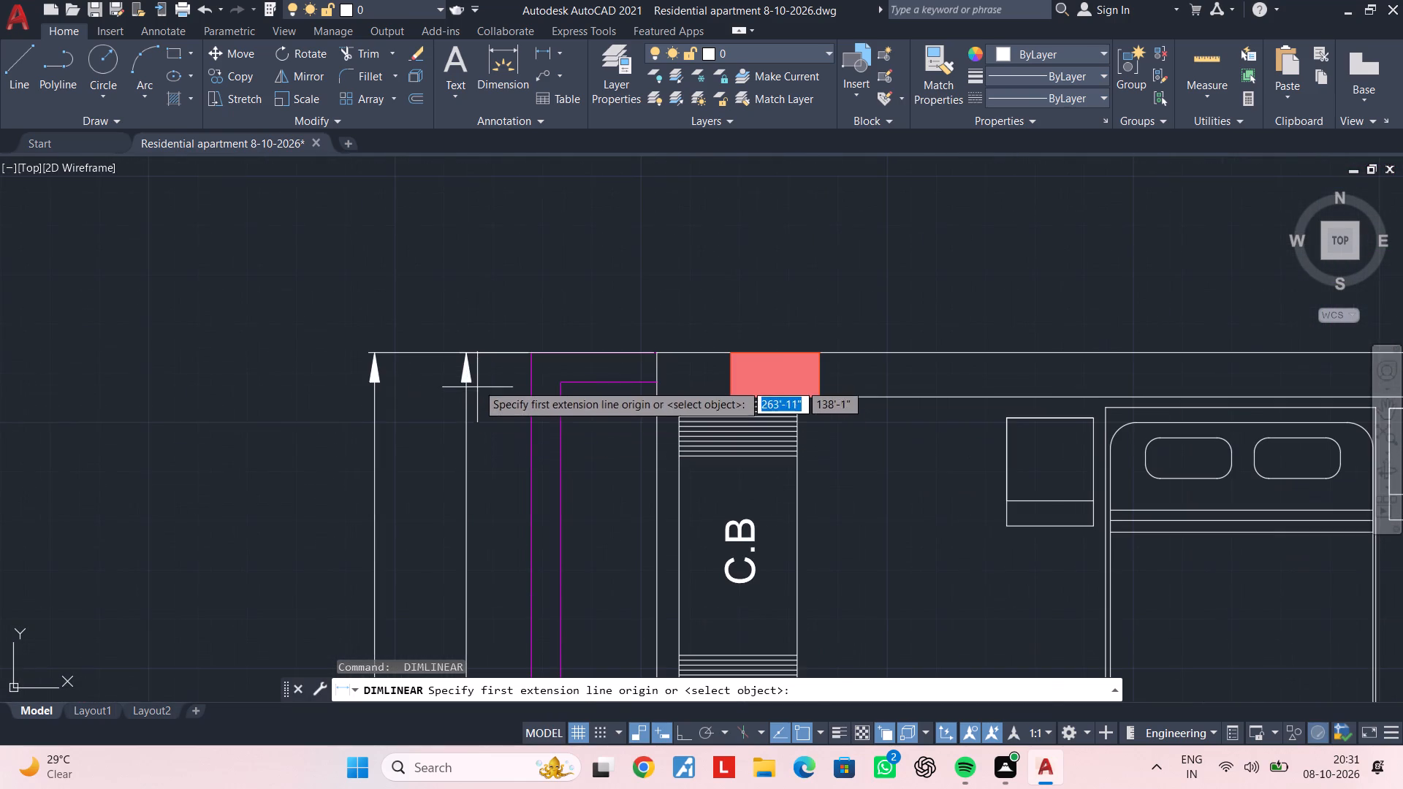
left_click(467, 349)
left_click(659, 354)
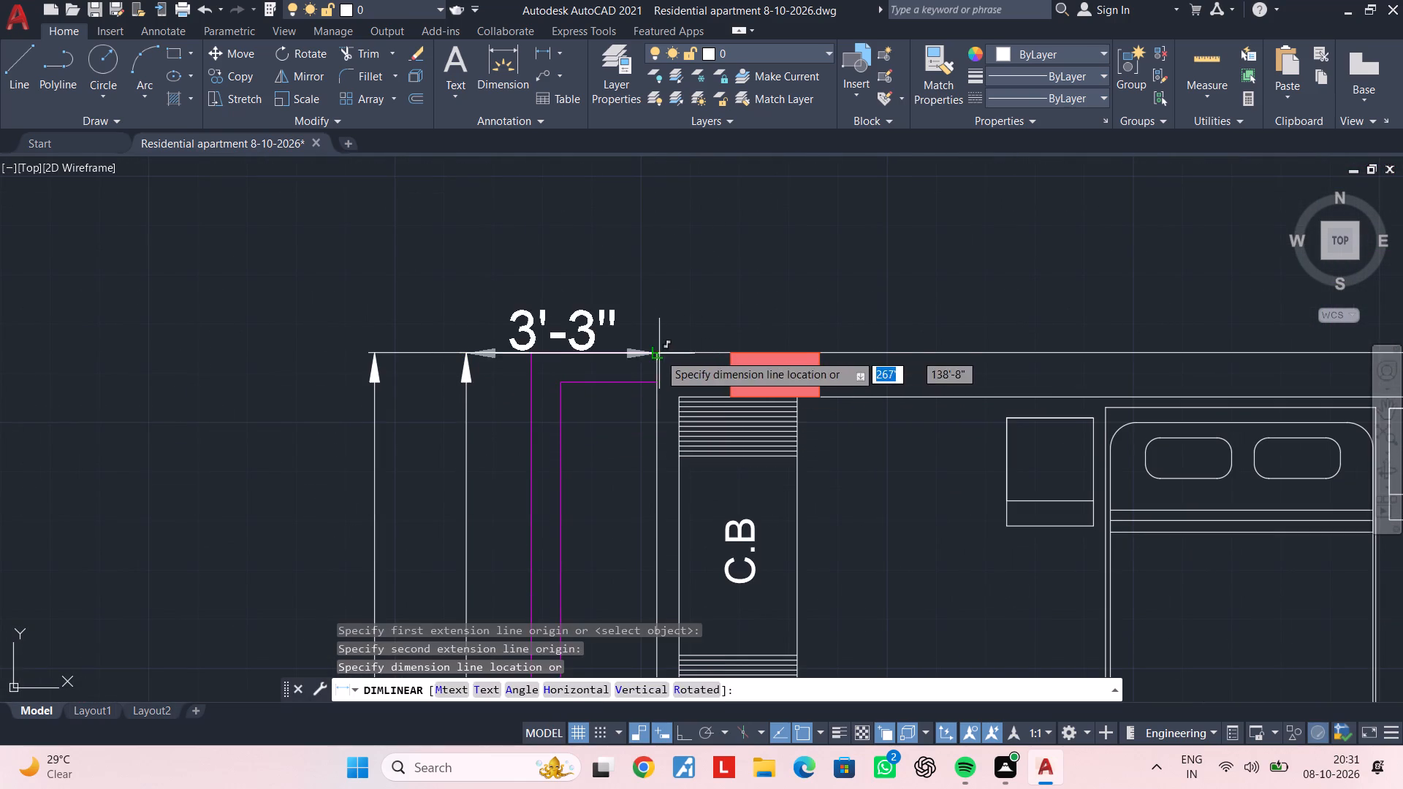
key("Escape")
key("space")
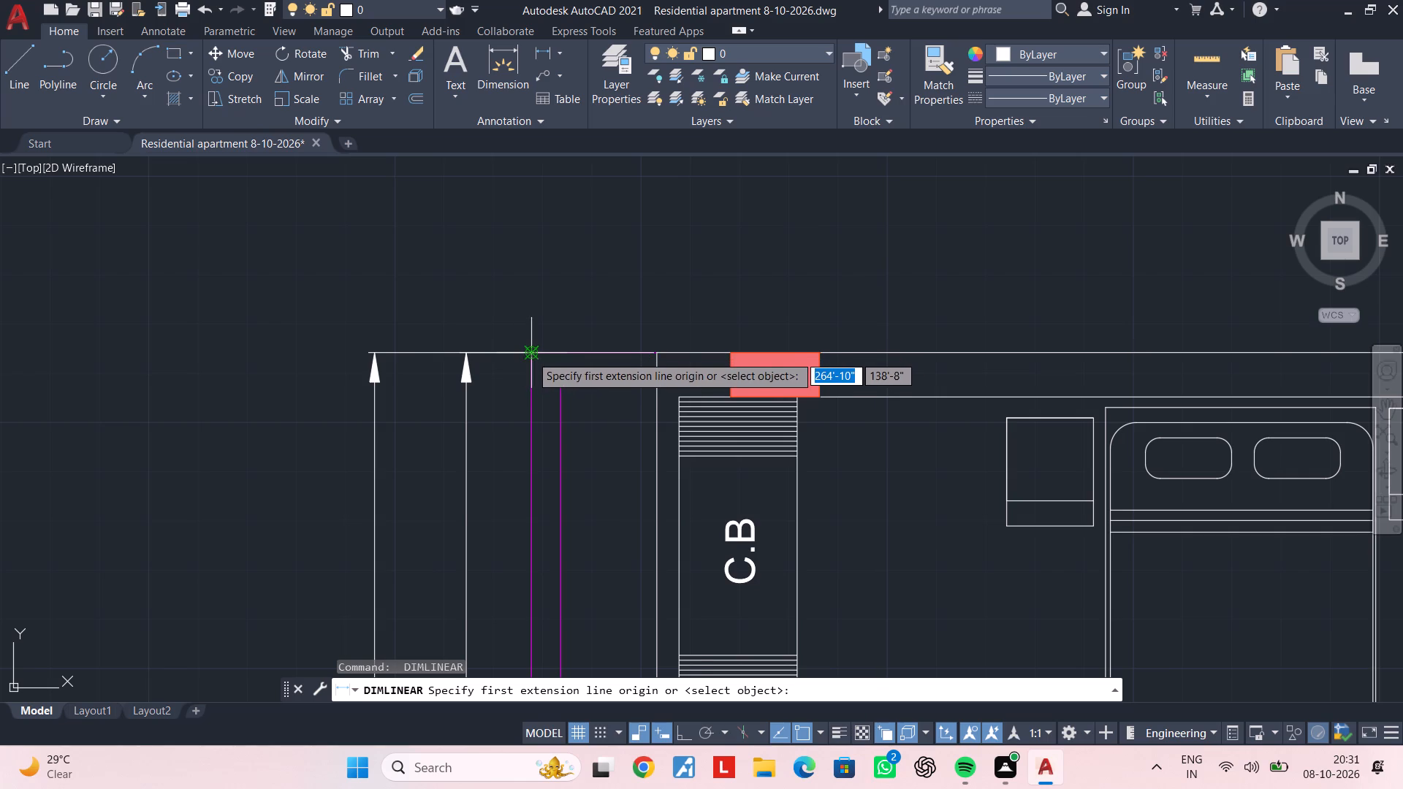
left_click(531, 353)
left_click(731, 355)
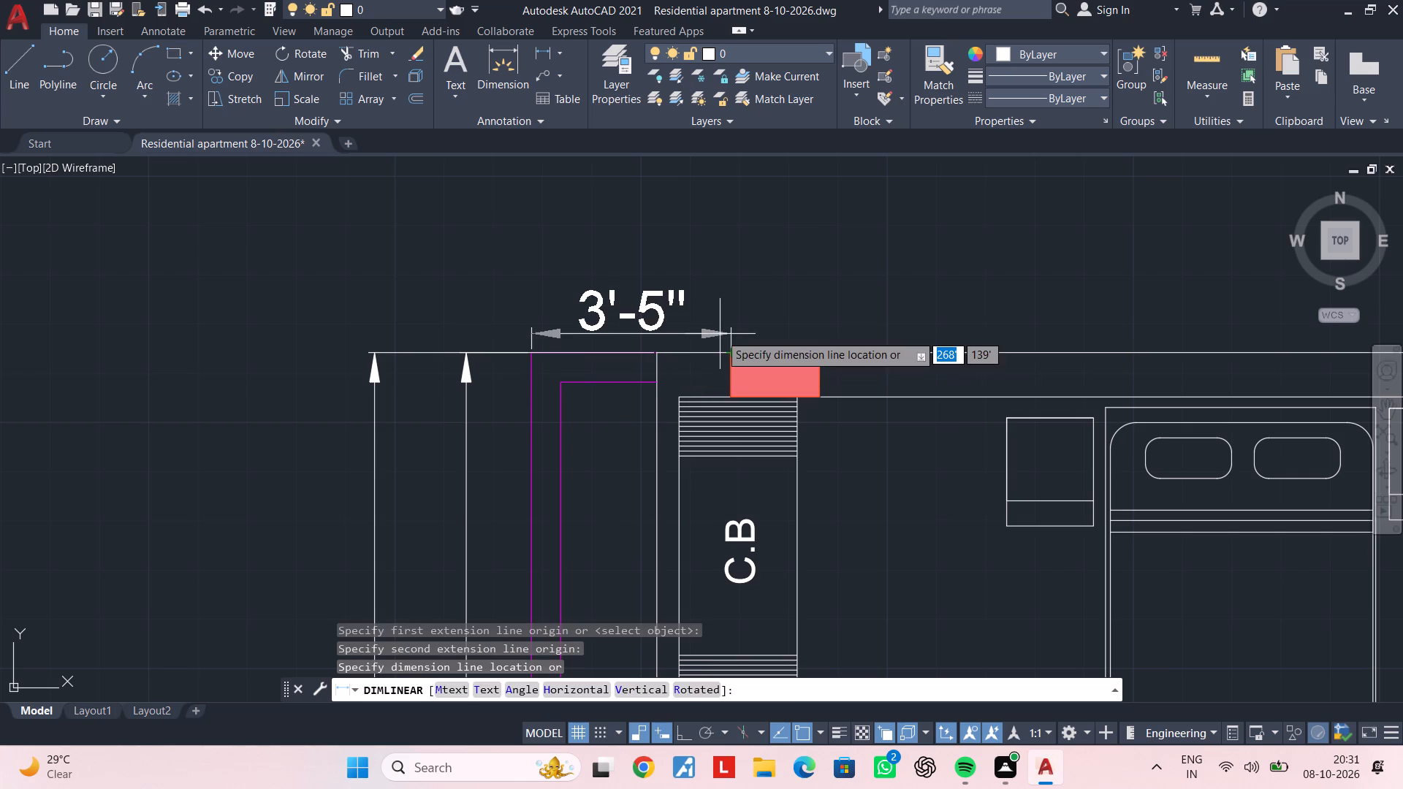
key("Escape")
Add a horizontal linear dimension from the outer magenta boundary's northwest corner to the west C.B closet's east edge, above the north wall.
key("space")
left_click(529, 351)
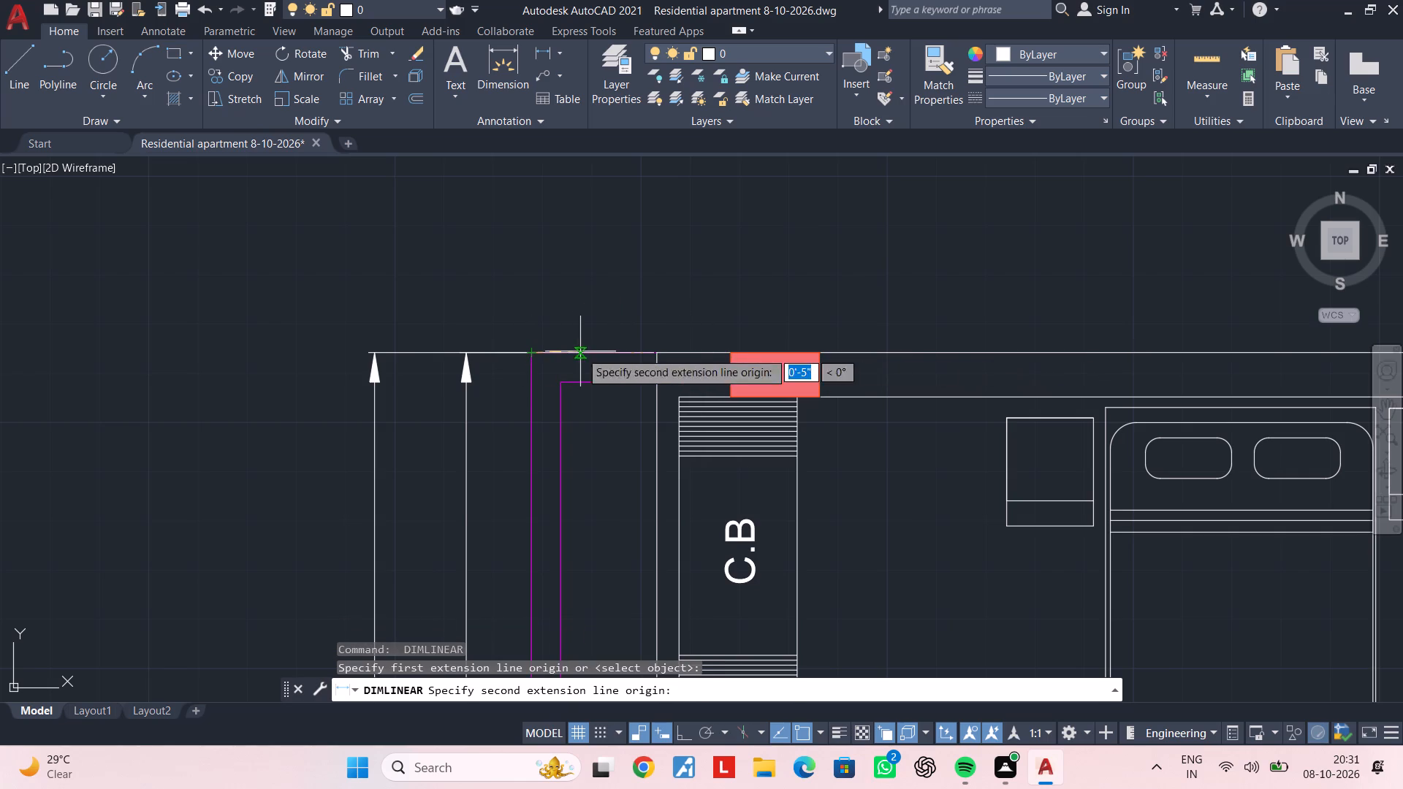
left_click(794, 348)
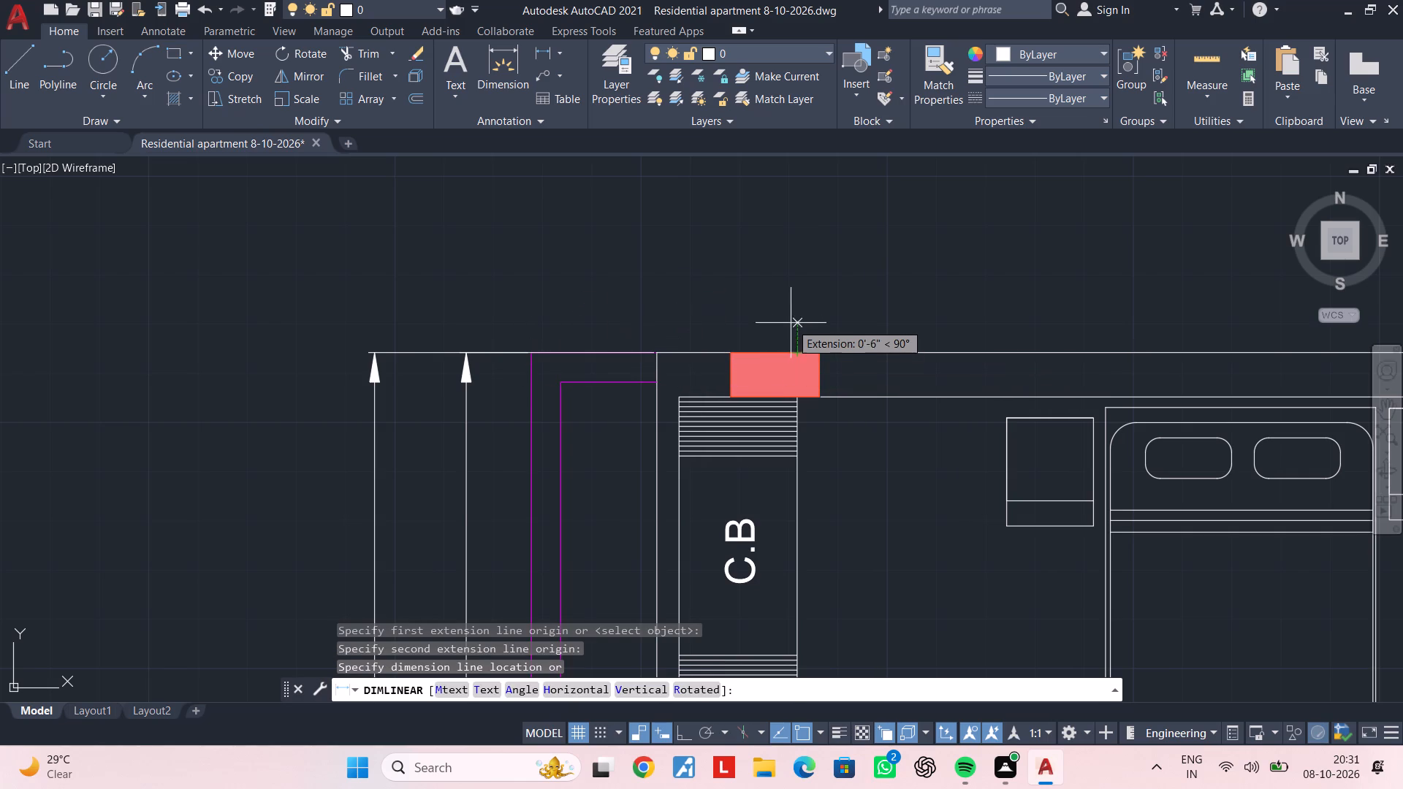
middle_click_drag(790, 320, 744, 413)
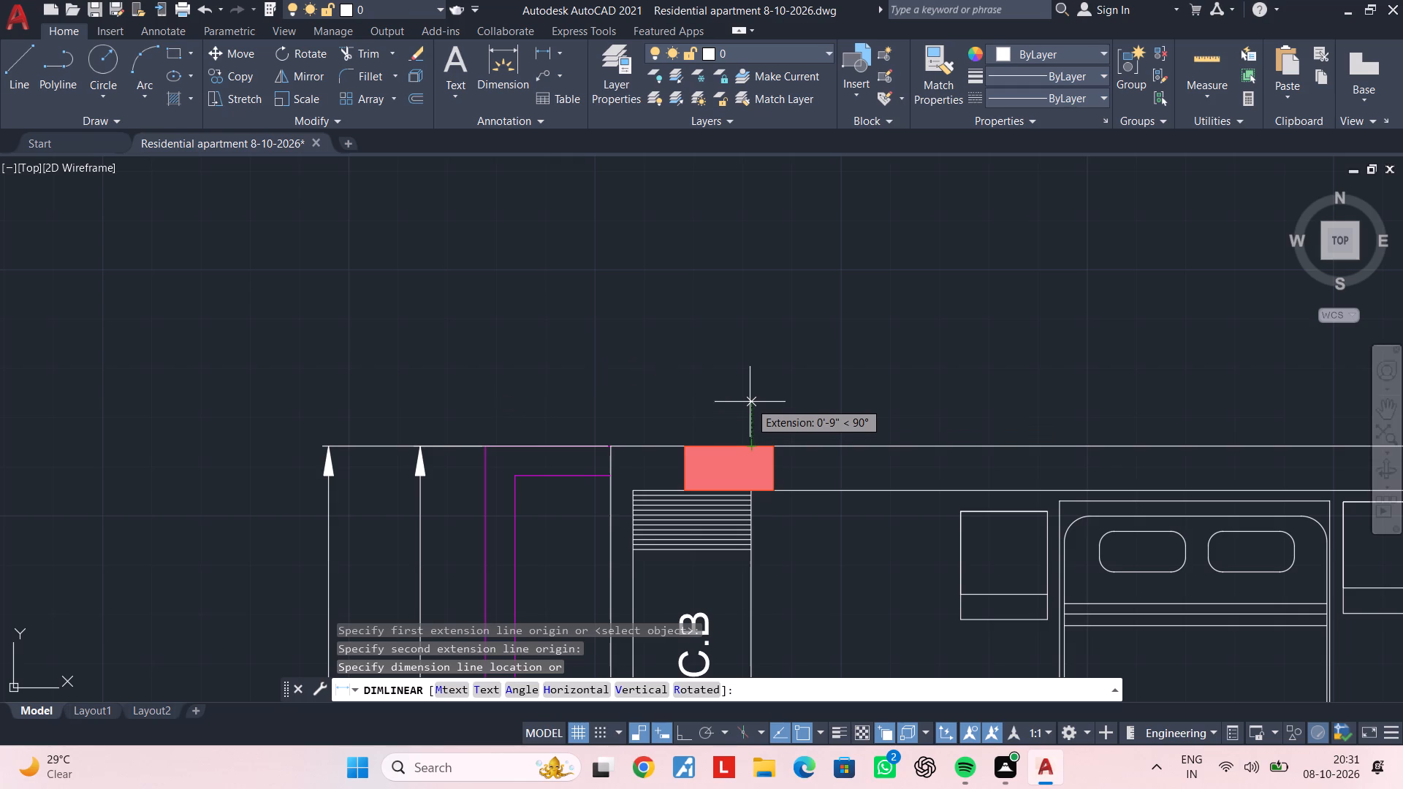
left_click(750, 381)
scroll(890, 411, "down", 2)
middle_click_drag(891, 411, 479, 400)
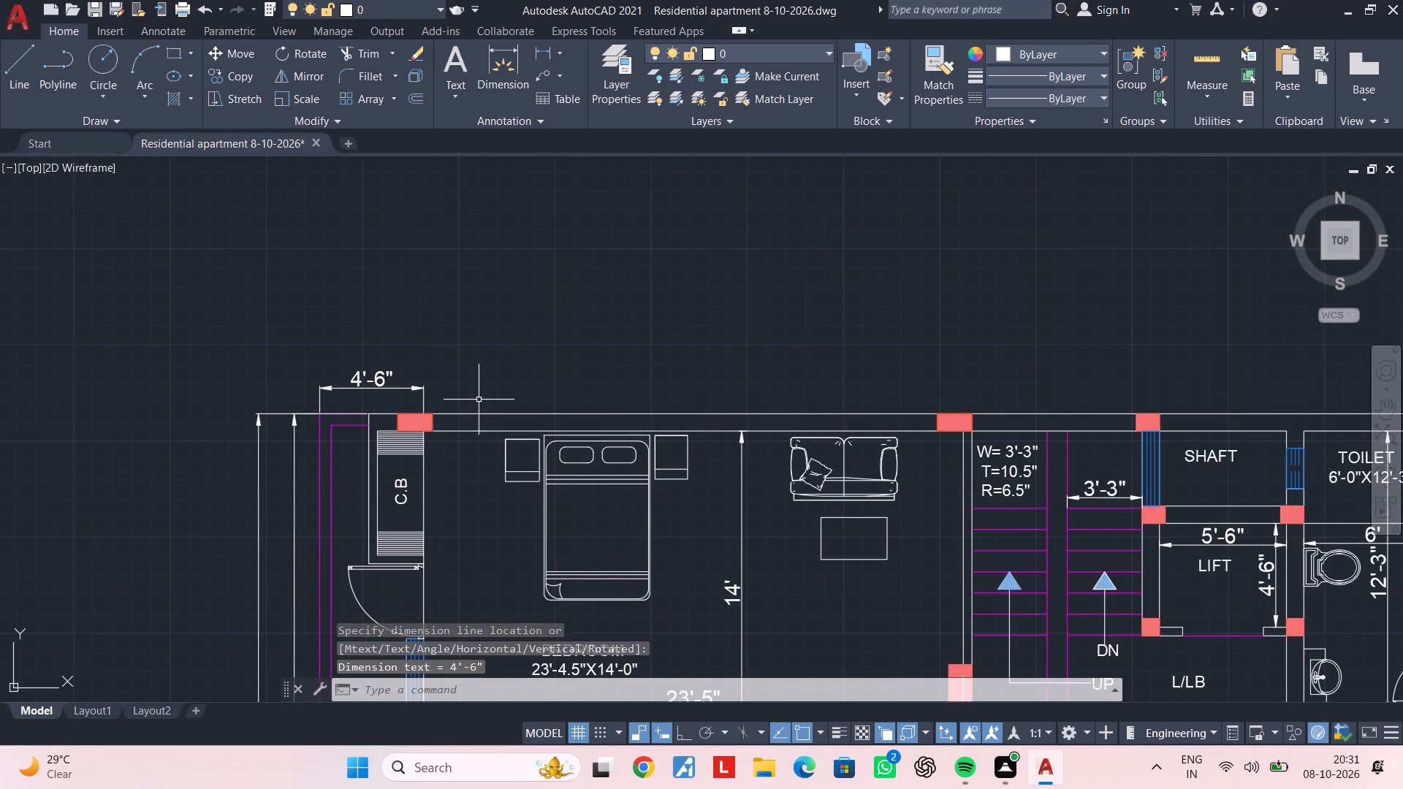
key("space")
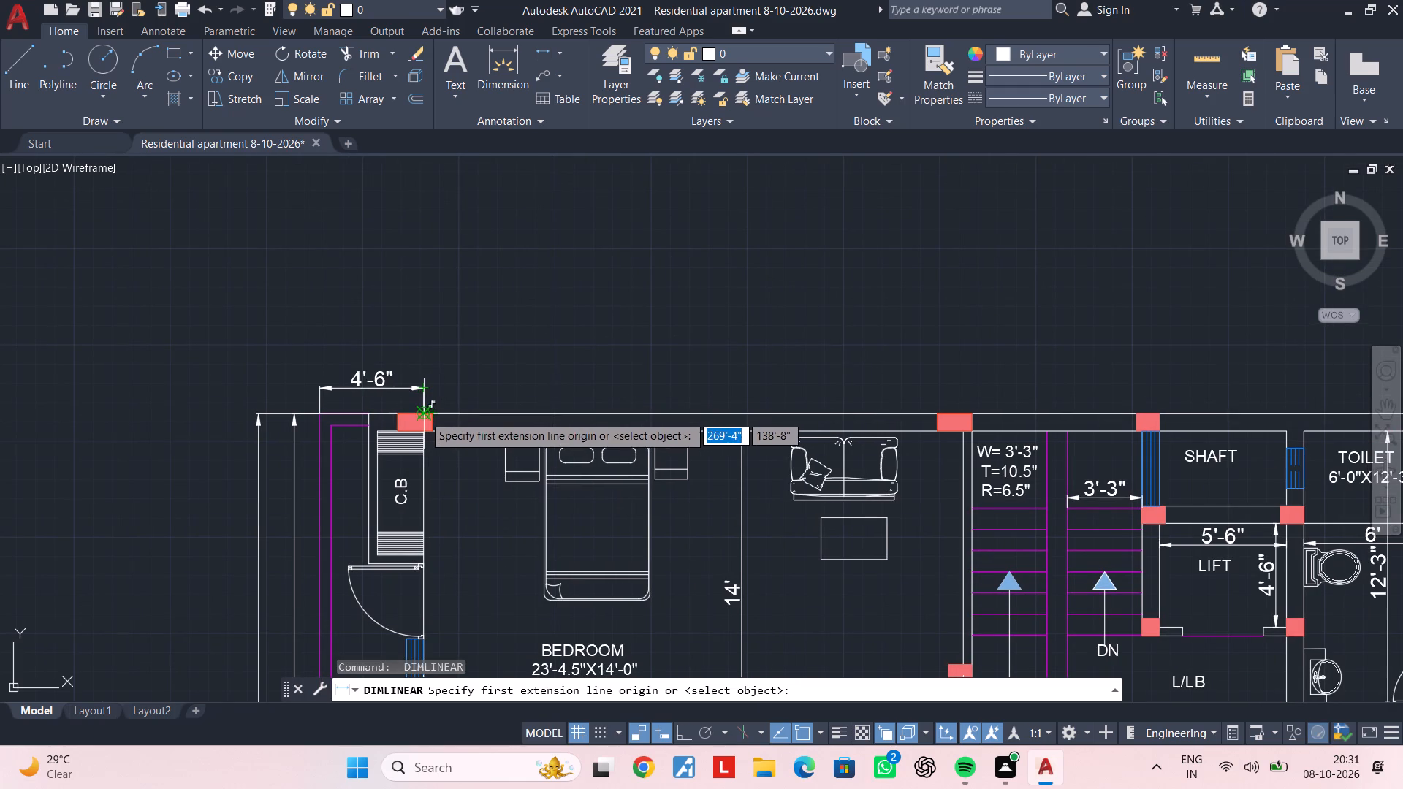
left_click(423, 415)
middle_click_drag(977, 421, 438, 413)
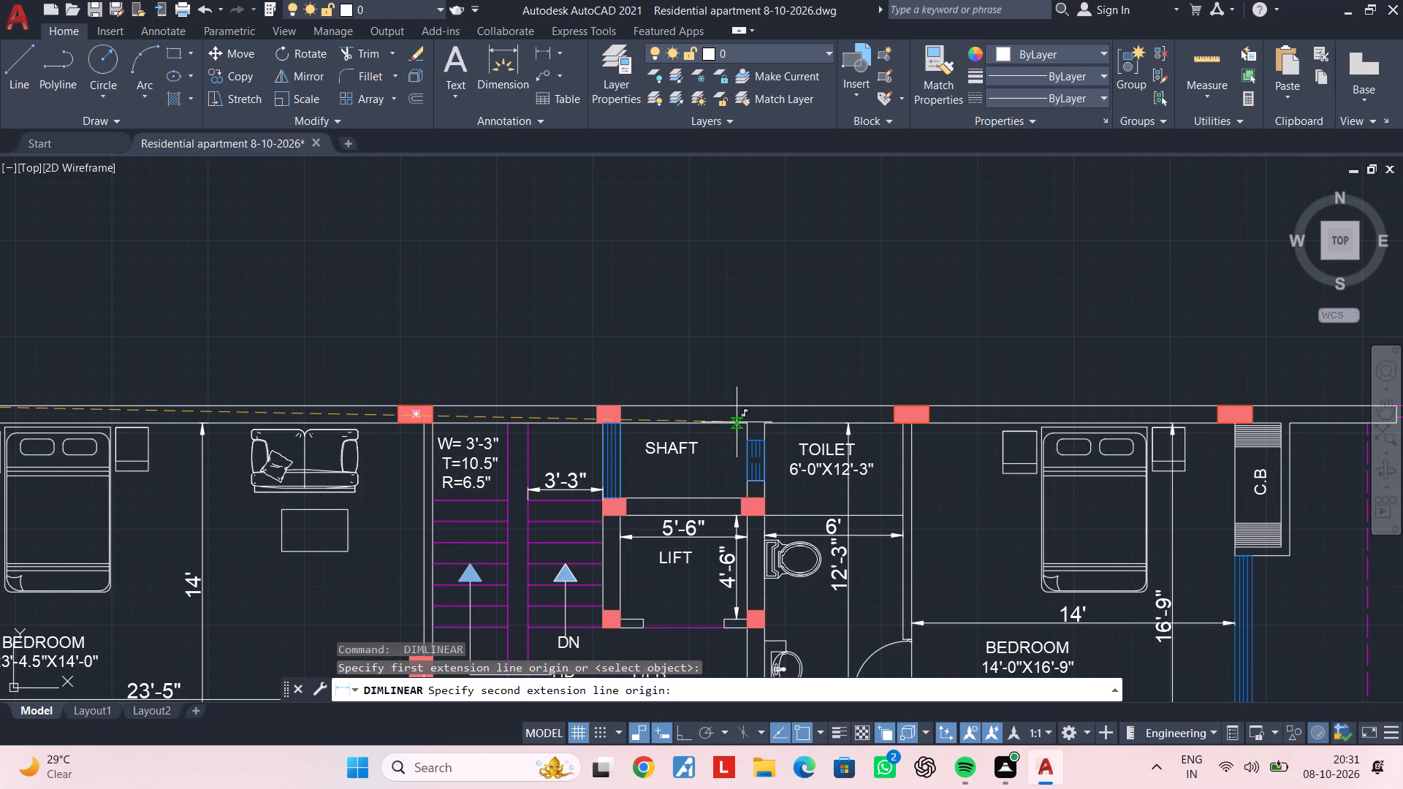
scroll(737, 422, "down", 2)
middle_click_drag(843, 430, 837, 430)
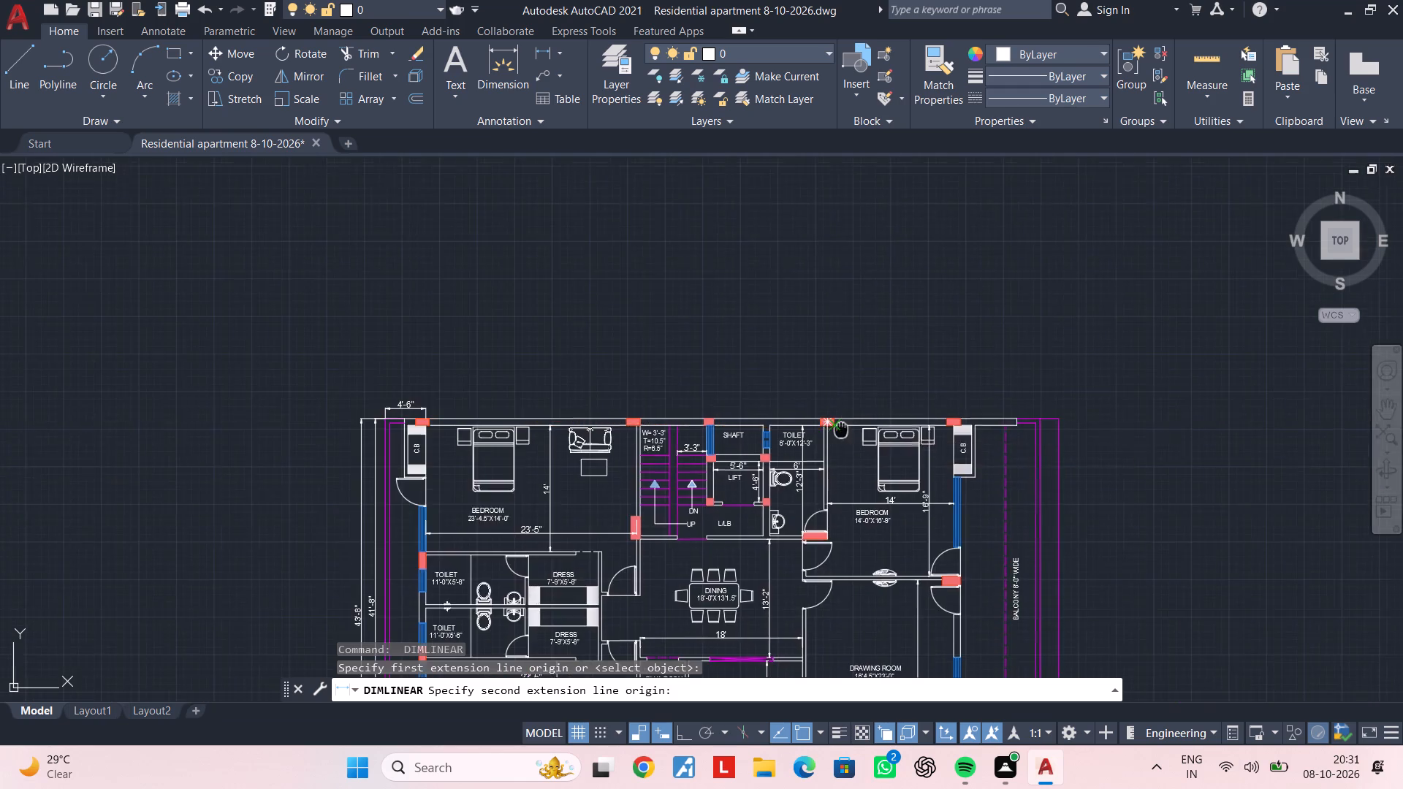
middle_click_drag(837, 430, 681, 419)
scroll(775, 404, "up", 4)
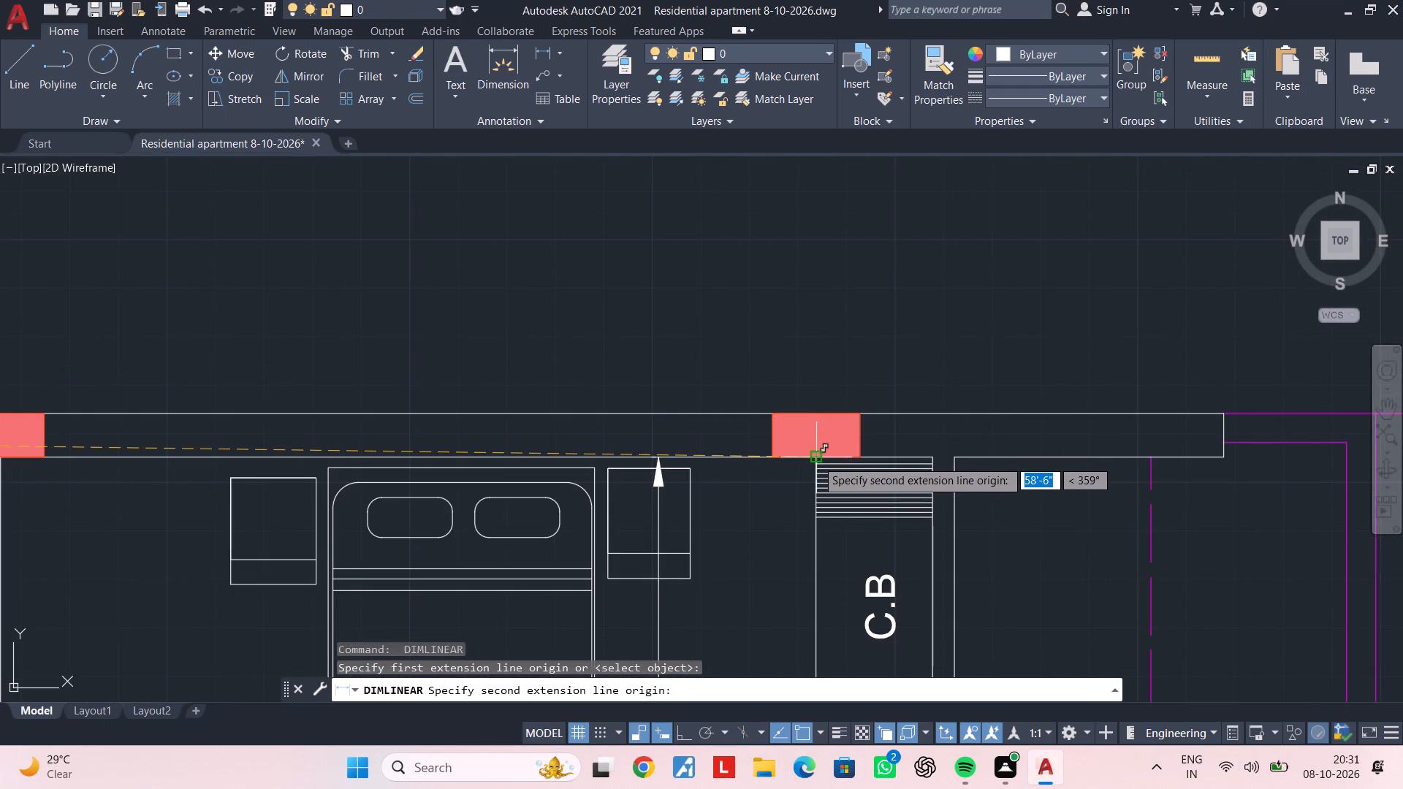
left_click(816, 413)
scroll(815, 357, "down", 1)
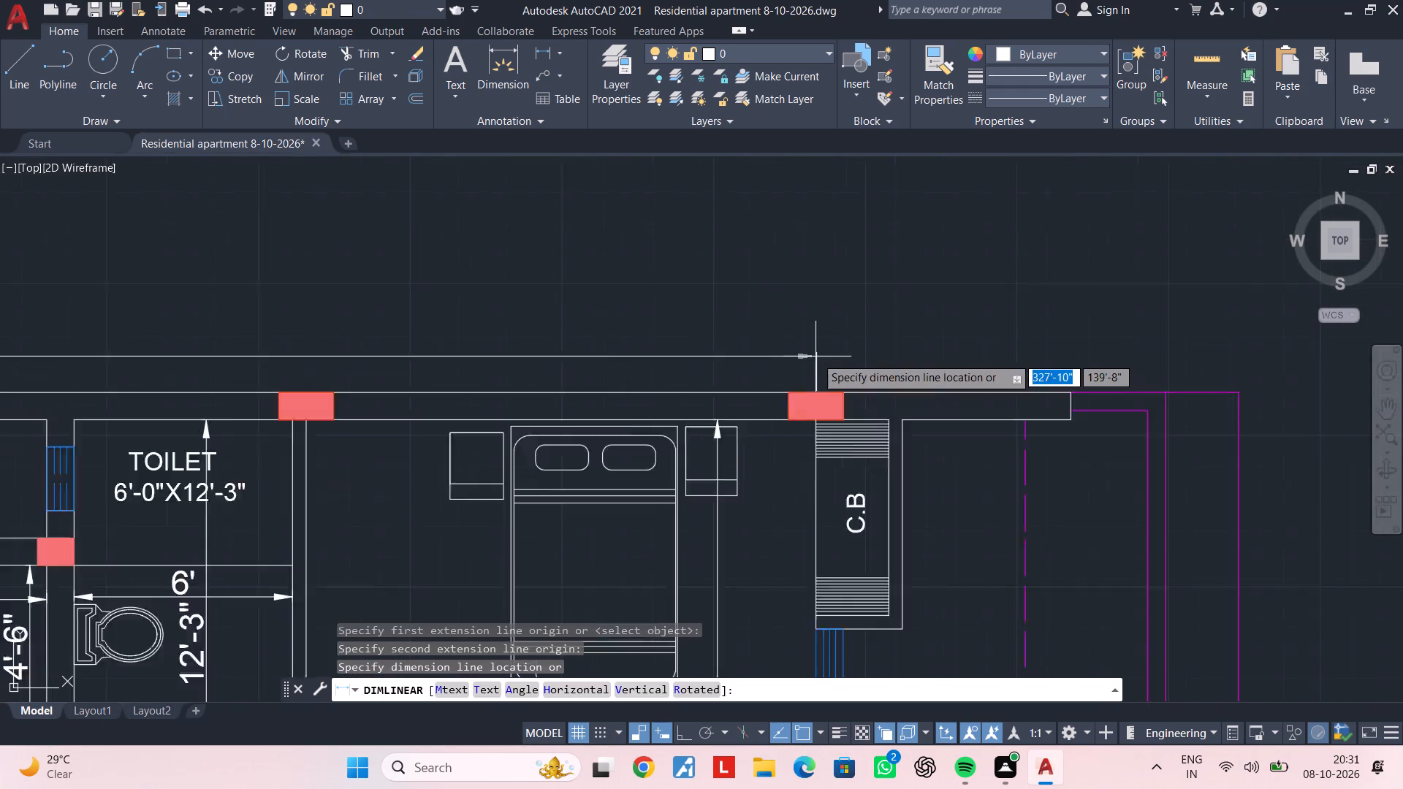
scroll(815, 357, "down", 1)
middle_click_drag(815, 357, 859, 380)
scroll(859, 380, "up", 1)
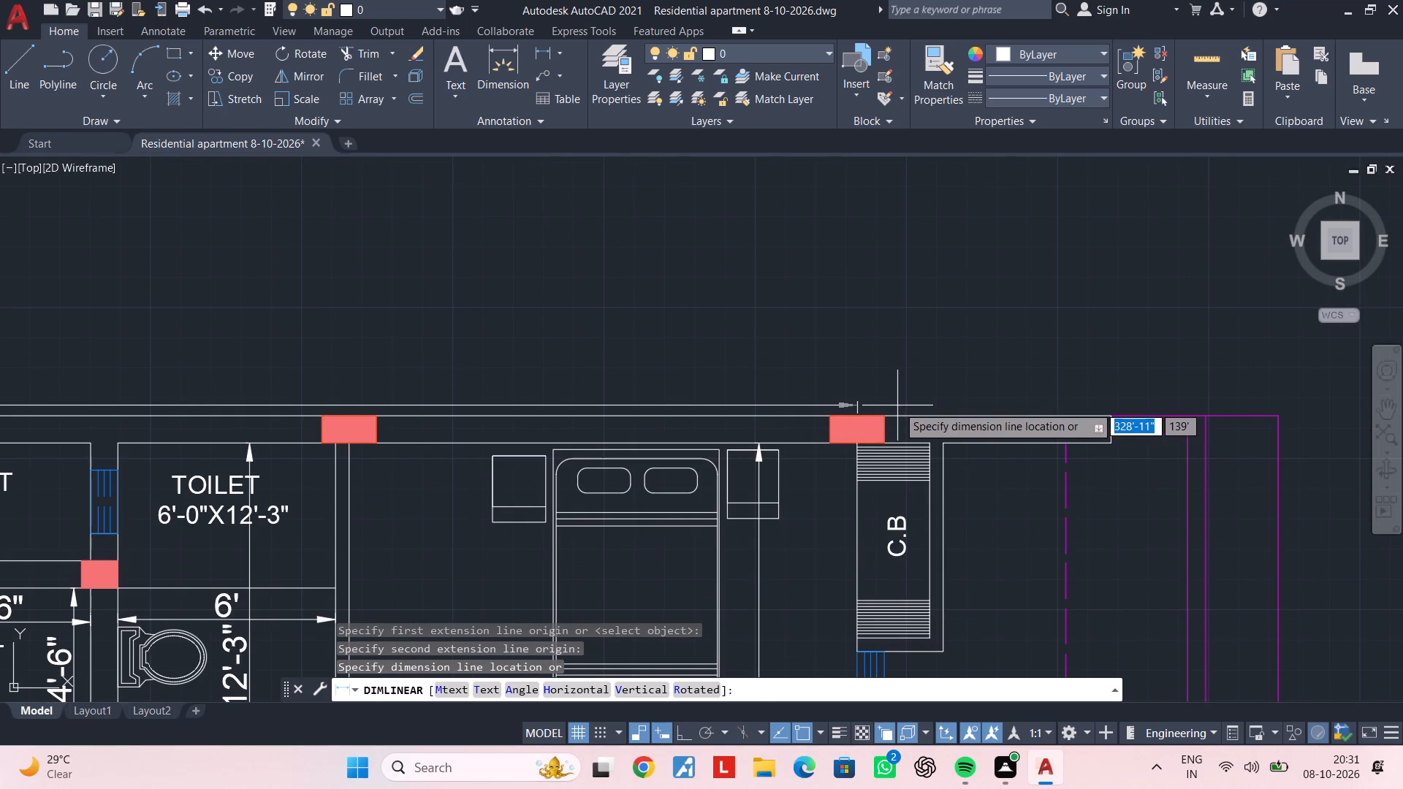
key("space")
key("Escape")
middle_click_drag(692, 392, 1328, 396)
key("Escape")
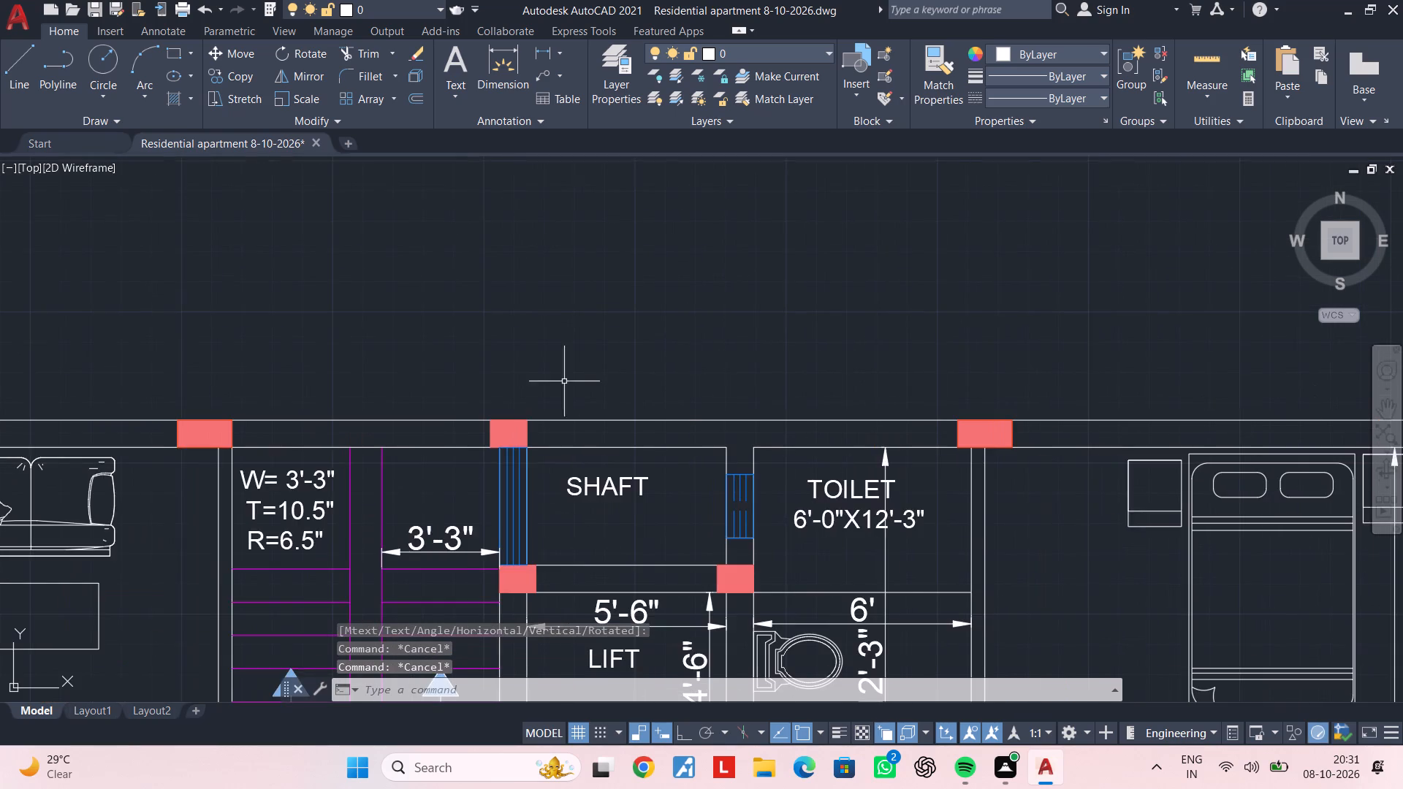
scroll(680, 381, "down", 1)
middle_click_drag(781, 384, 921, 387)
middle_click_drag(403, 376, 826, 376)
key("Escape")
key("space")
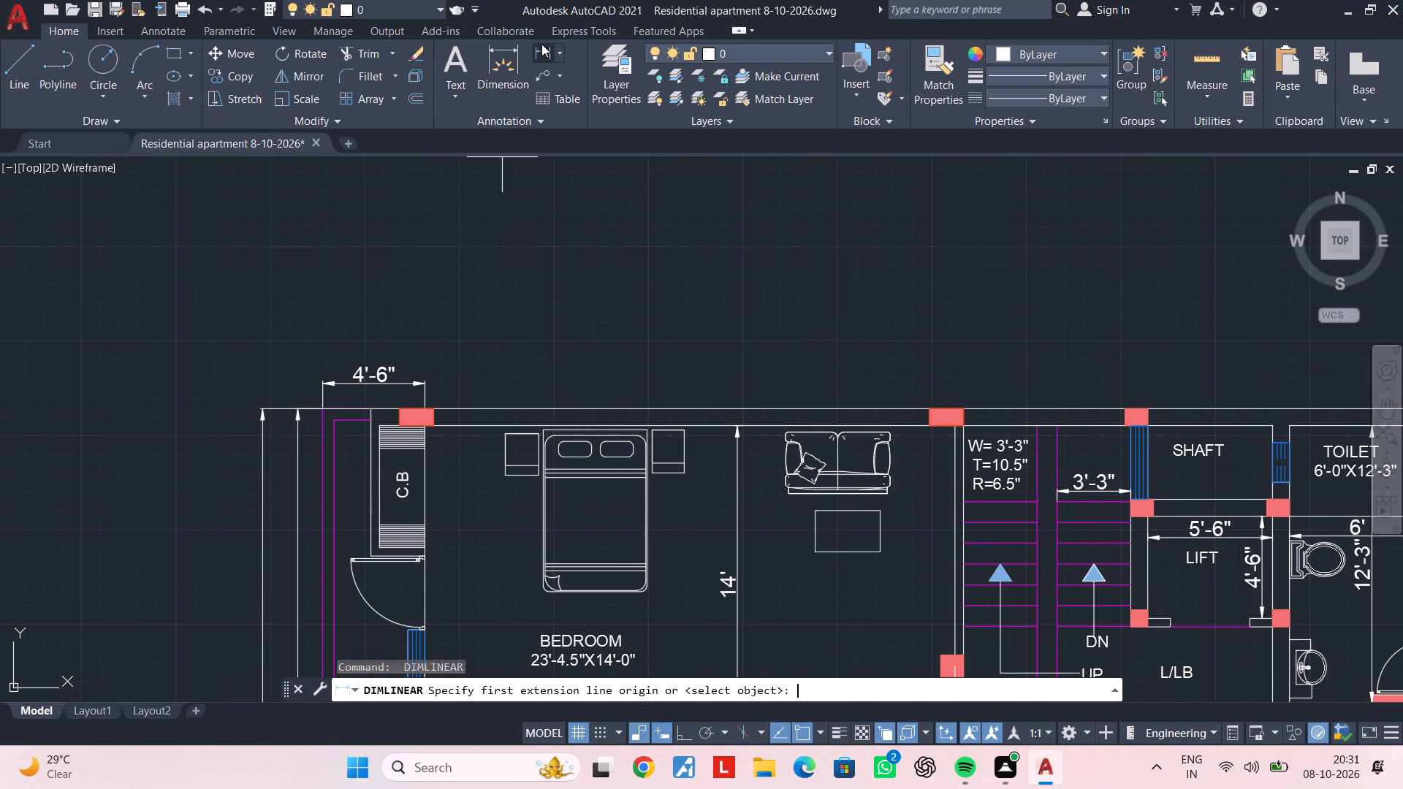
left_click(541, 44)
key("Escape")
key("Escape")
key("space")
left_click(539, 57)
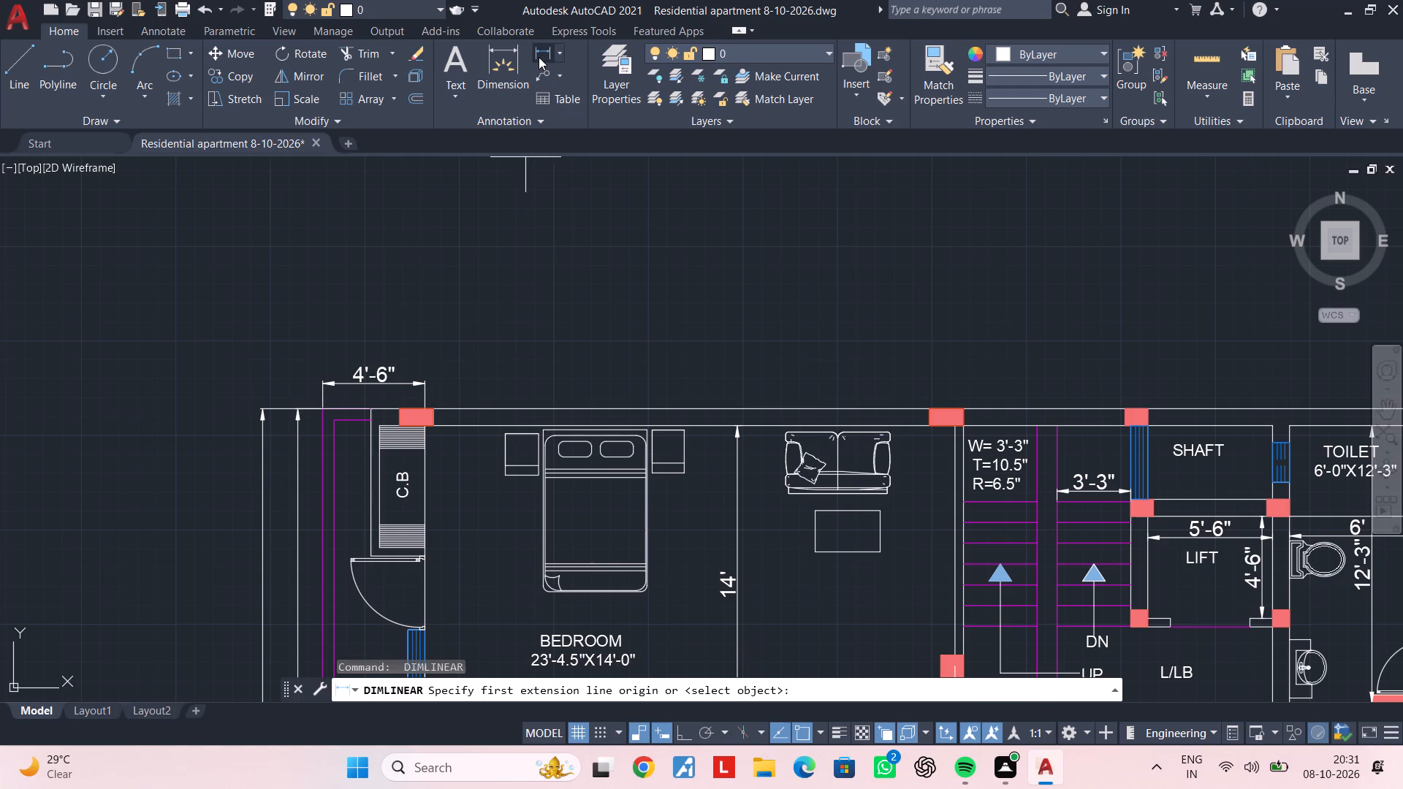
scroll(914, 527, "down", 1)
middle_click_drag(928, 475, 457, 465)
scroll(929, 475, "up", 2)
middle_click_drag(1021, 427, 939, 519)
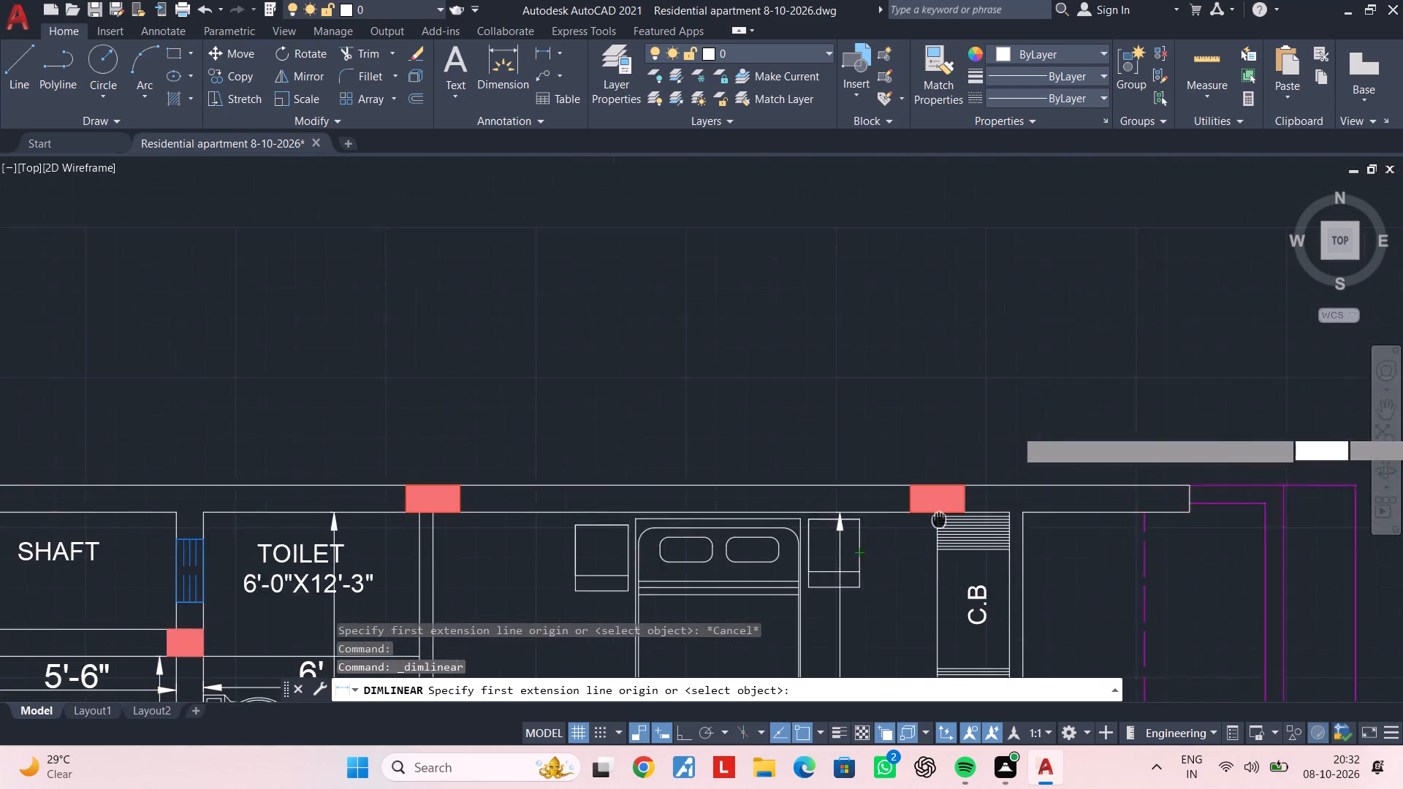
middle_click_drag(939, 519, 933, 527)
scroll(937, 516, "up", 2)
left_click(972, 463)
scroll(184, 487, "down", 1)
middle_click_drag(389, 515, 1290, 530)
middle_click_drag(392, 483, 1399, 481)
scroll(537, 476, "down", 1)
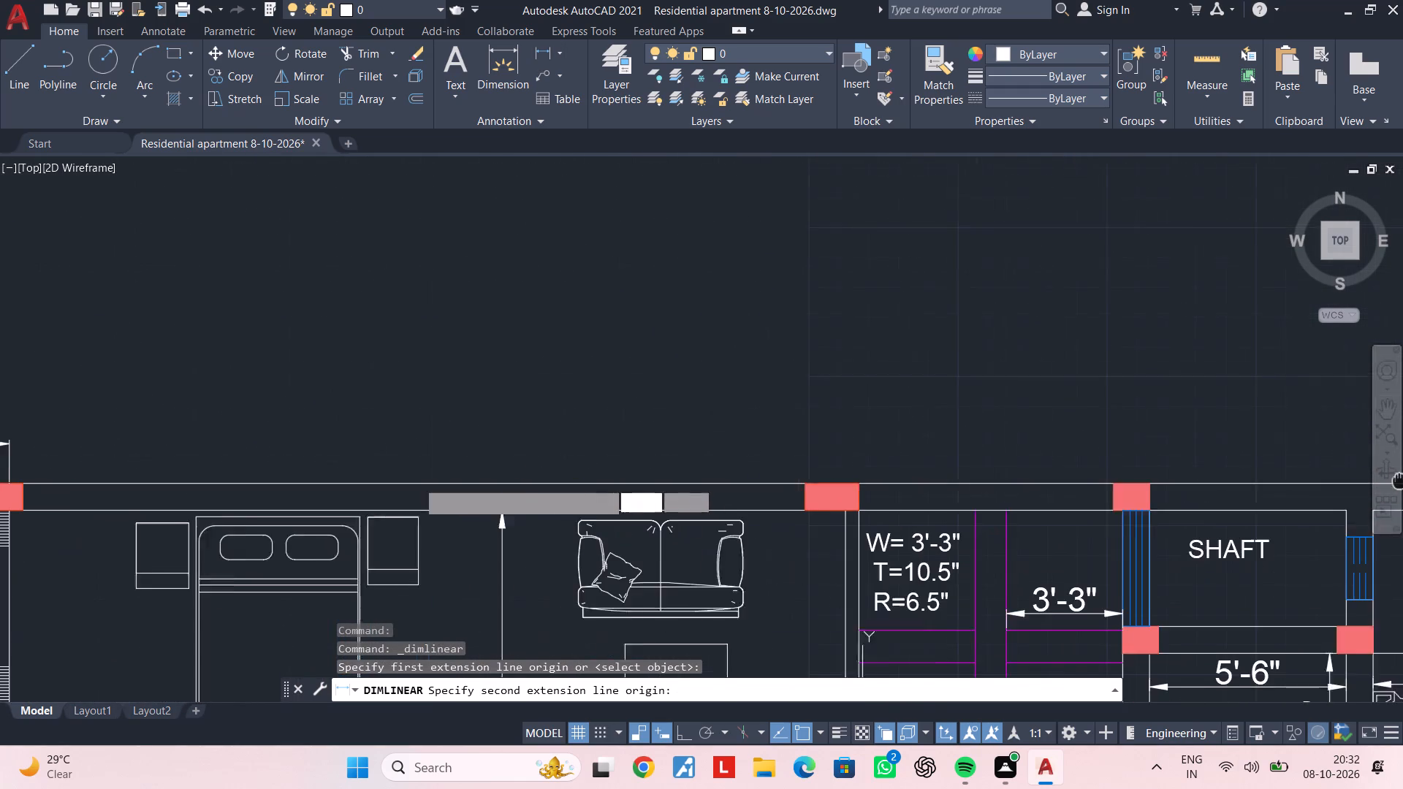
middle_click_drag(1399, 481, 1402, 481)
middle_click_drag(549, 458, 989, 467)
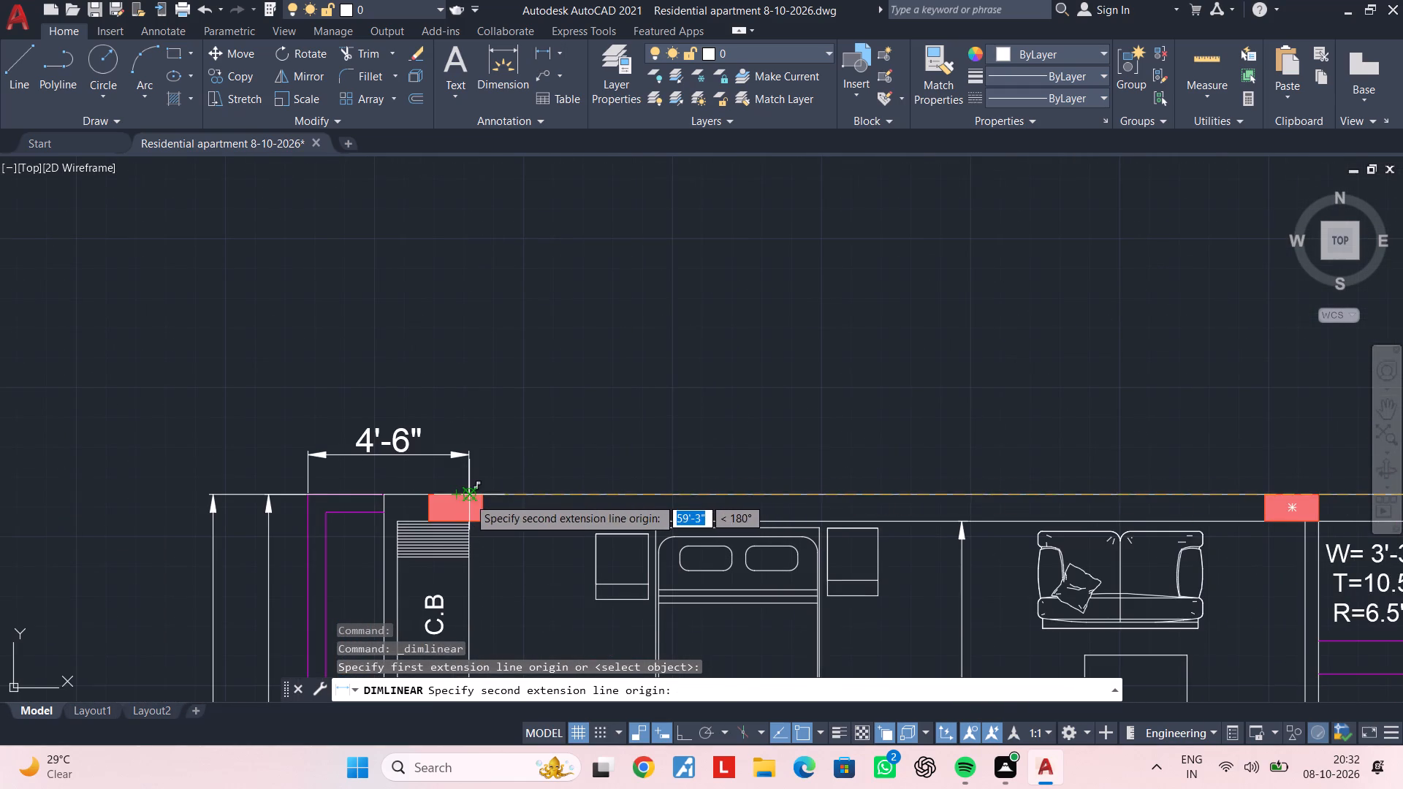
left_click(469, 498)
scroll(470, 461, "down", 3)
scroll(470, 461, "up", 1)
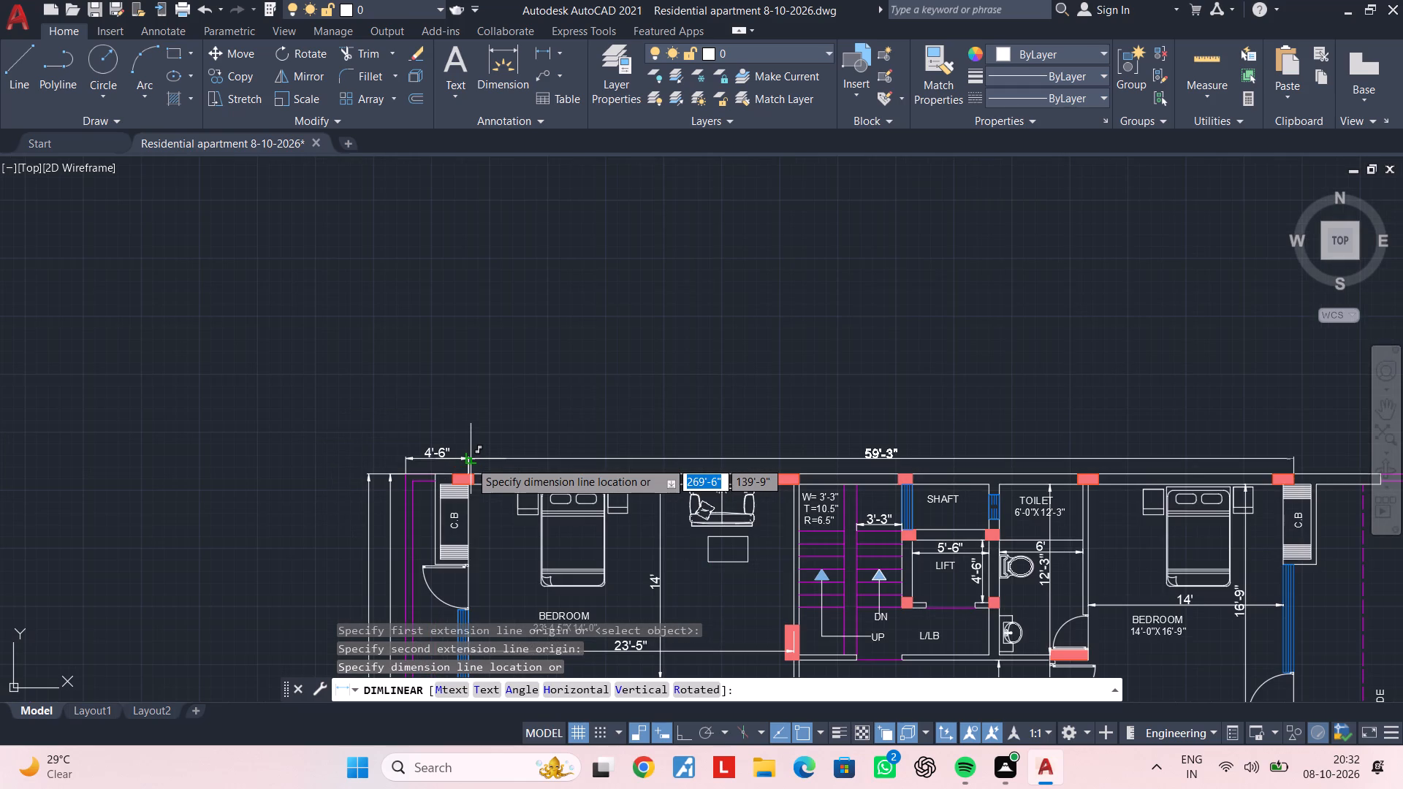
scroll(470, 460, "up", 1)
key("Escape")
Turn on Ortho and add a 60' horizontal linear dimension eastward from the 4'-6" dimension's east end, placed on the north wall line.
middle_click_drag(543, 465, 345, 443)
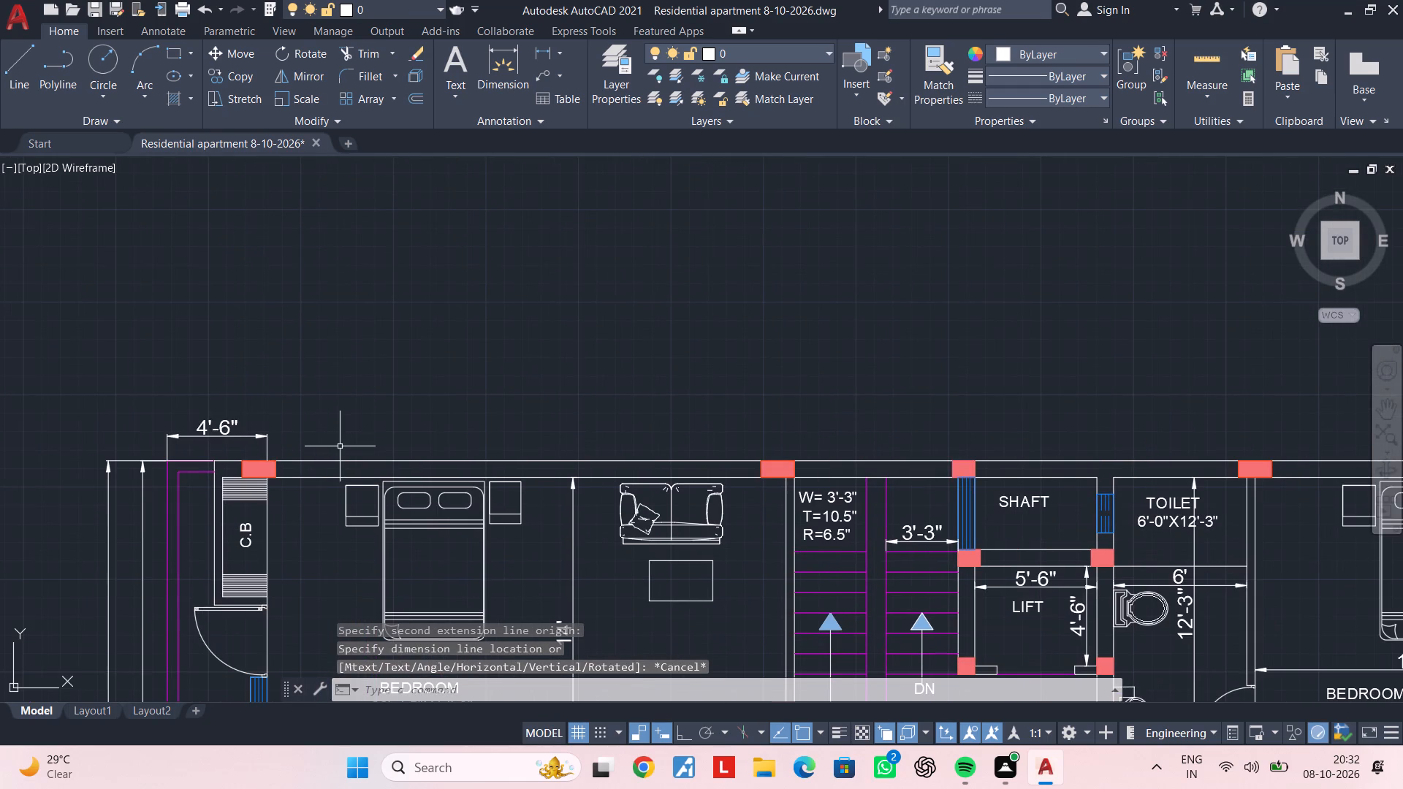
middle_click_drag(293, 441, 203, 429)
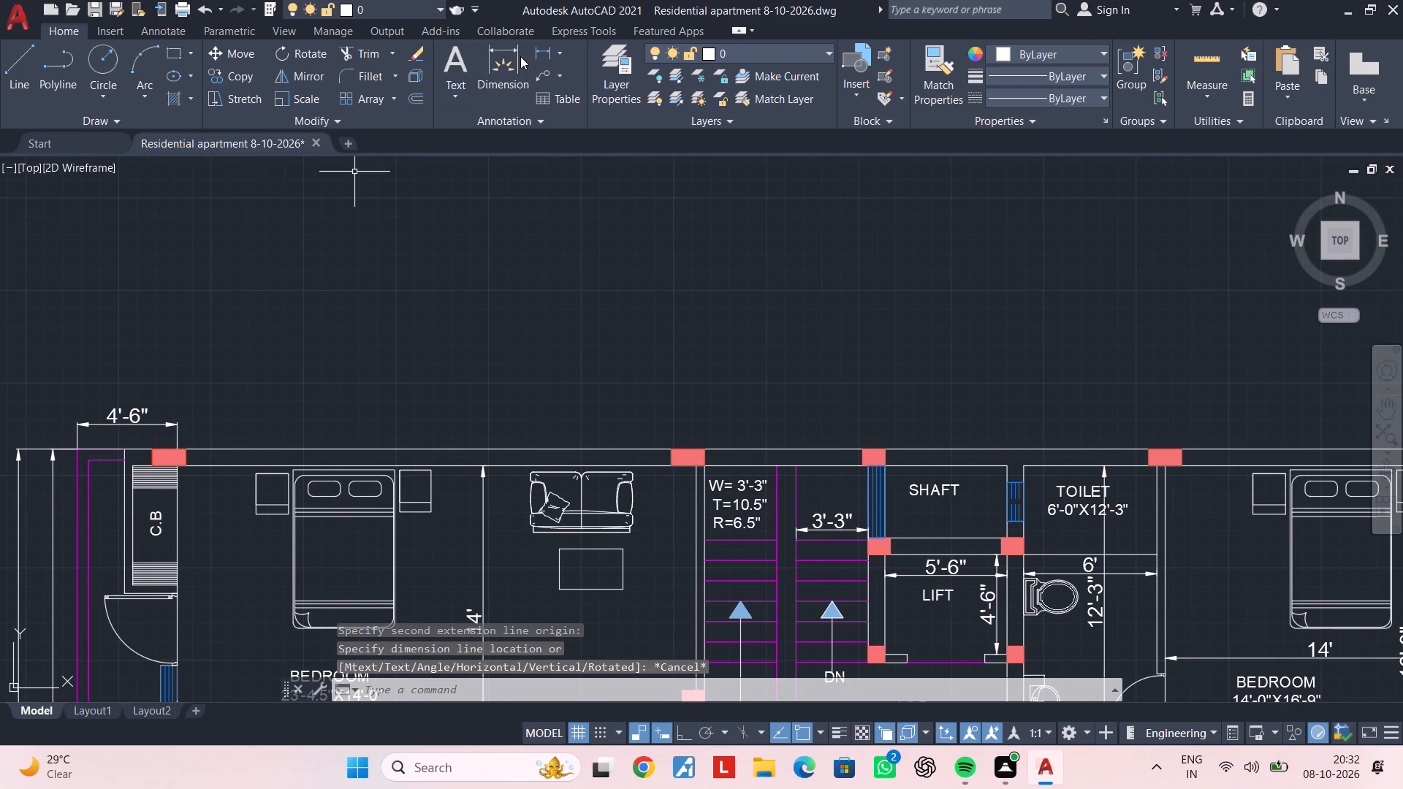
left_click(502, 56)
key("Escape")
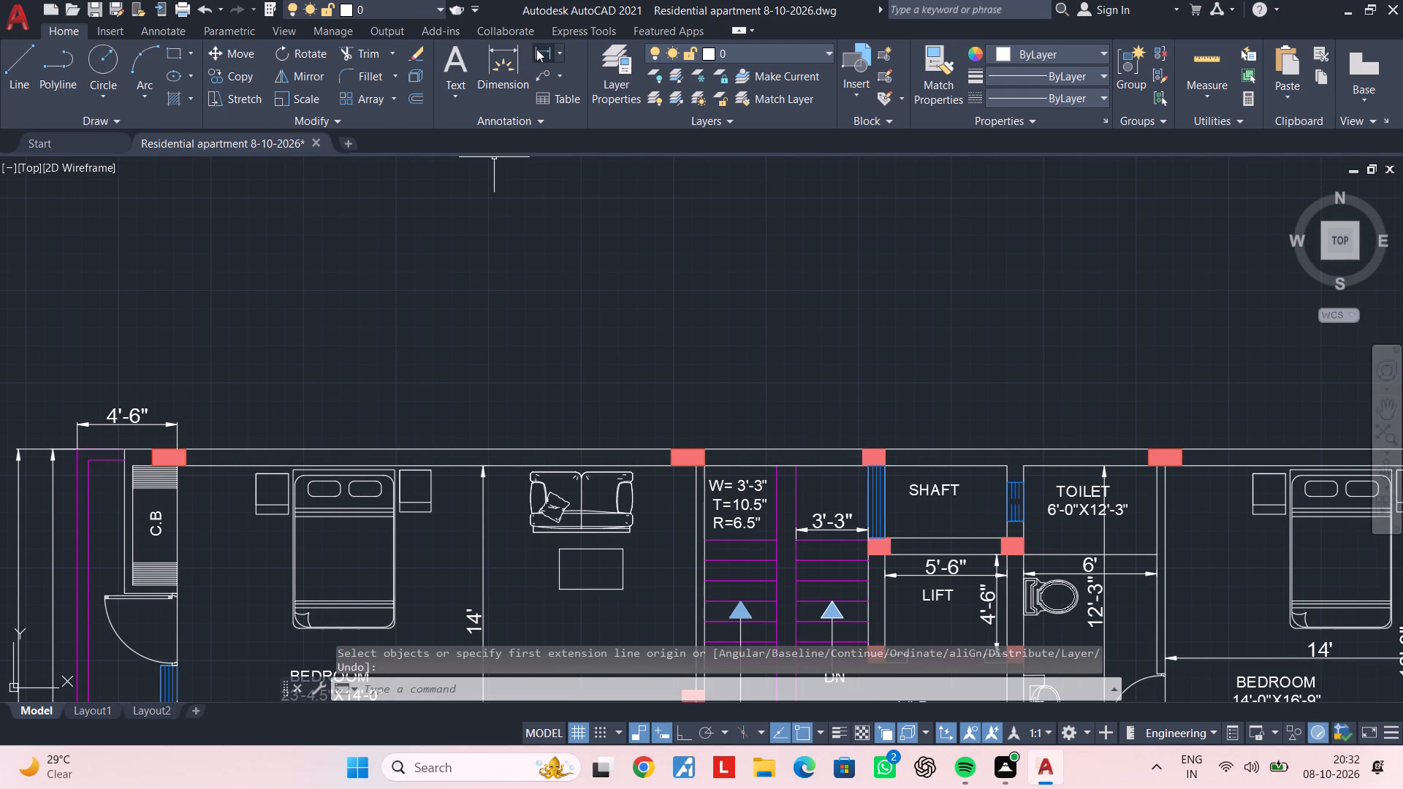
left_click(537, 49)
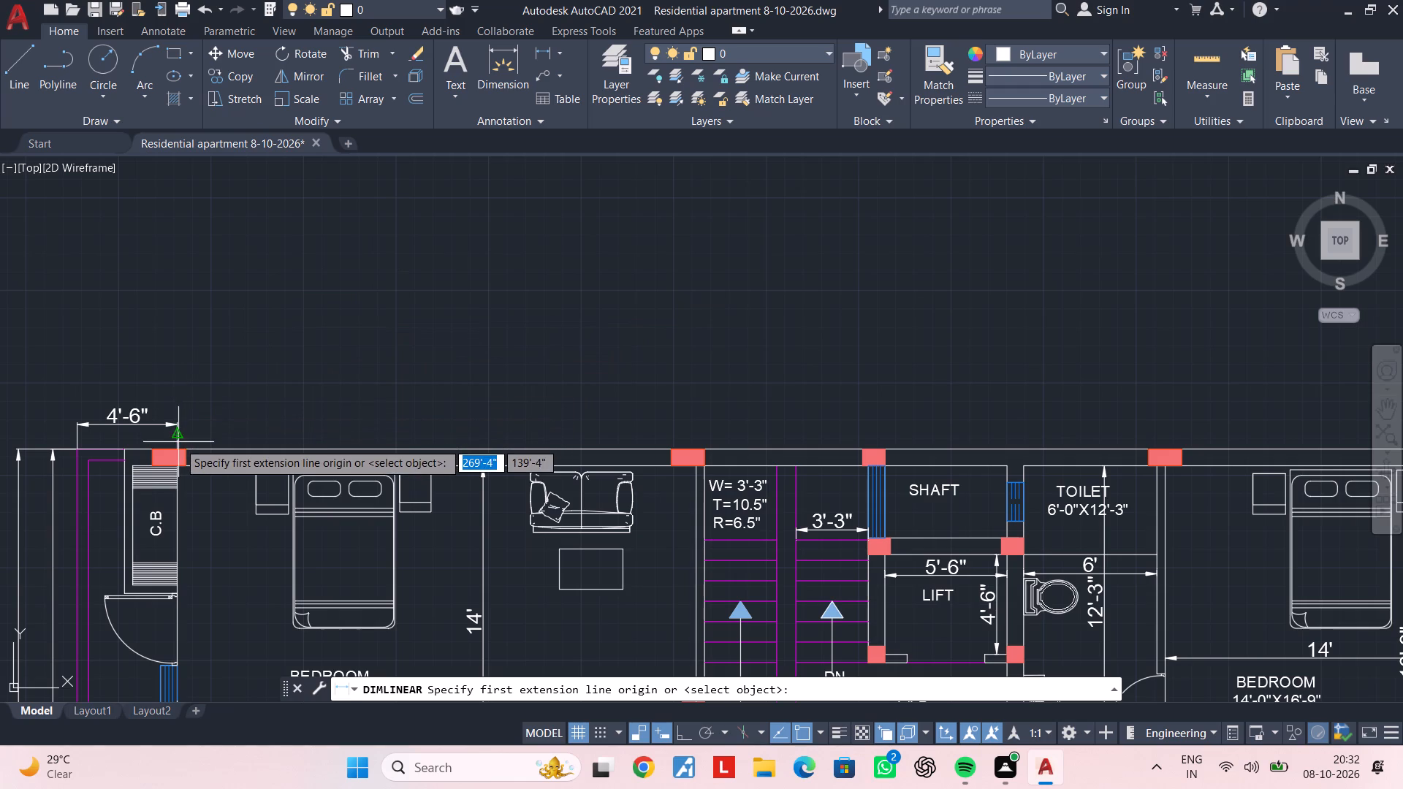
scroll(179, 447, "up", 2)
left_click(173, 394)
scroll(558, 403, "down", 1)
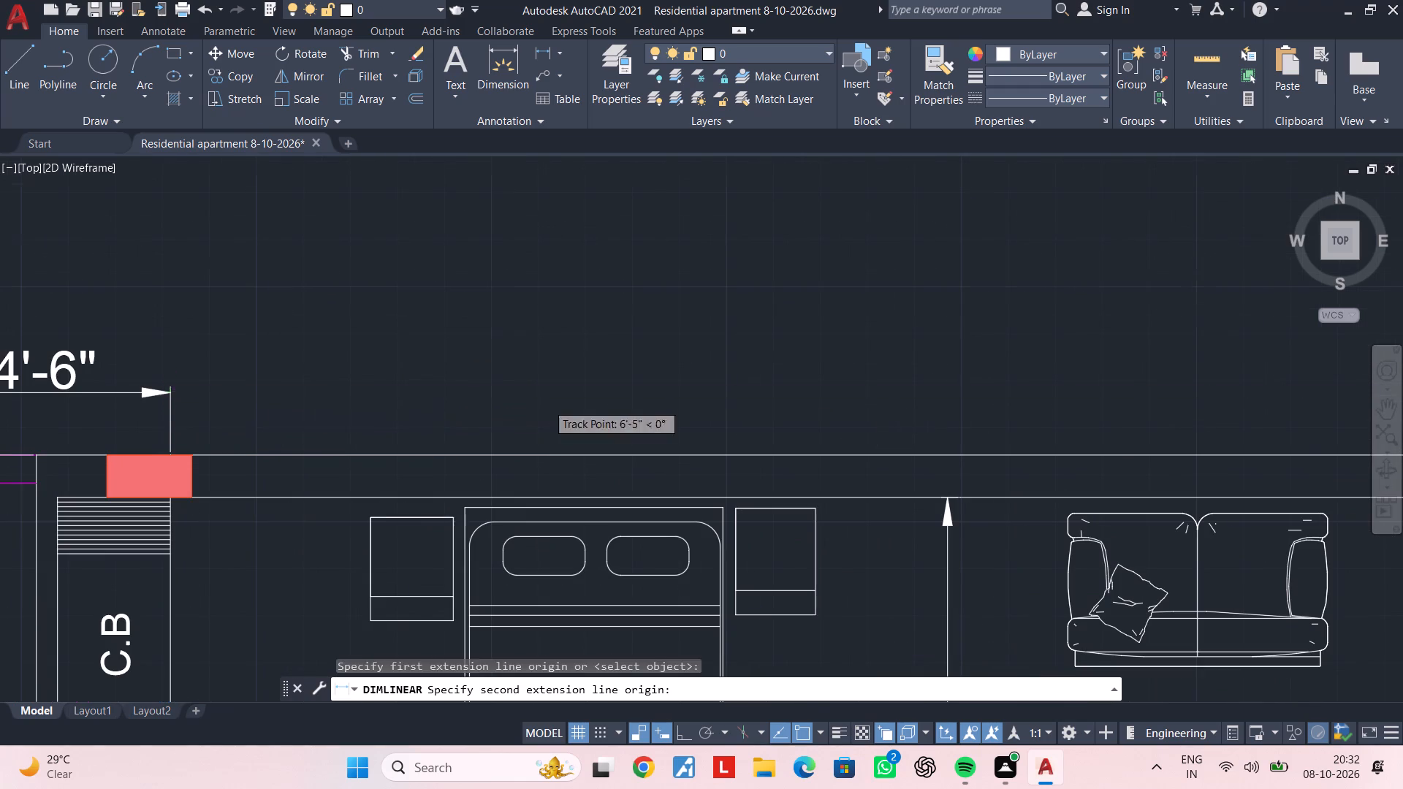
scroll(568, 404, "down", 1)
middle_click_drag(615, 405, 116, 381)
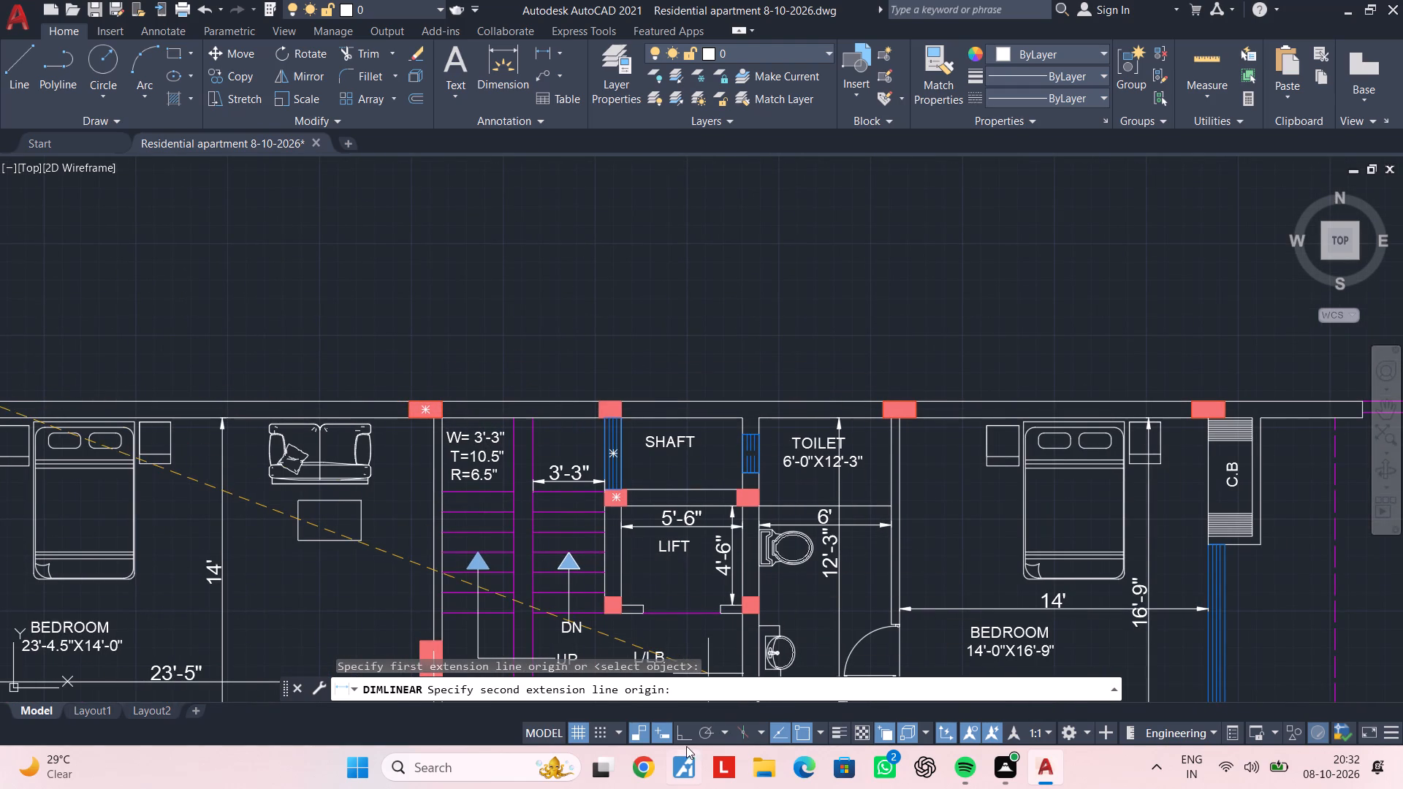
left_click(682, 744)
left_click(683, 730)
scroll(733, 415, "down", 1)
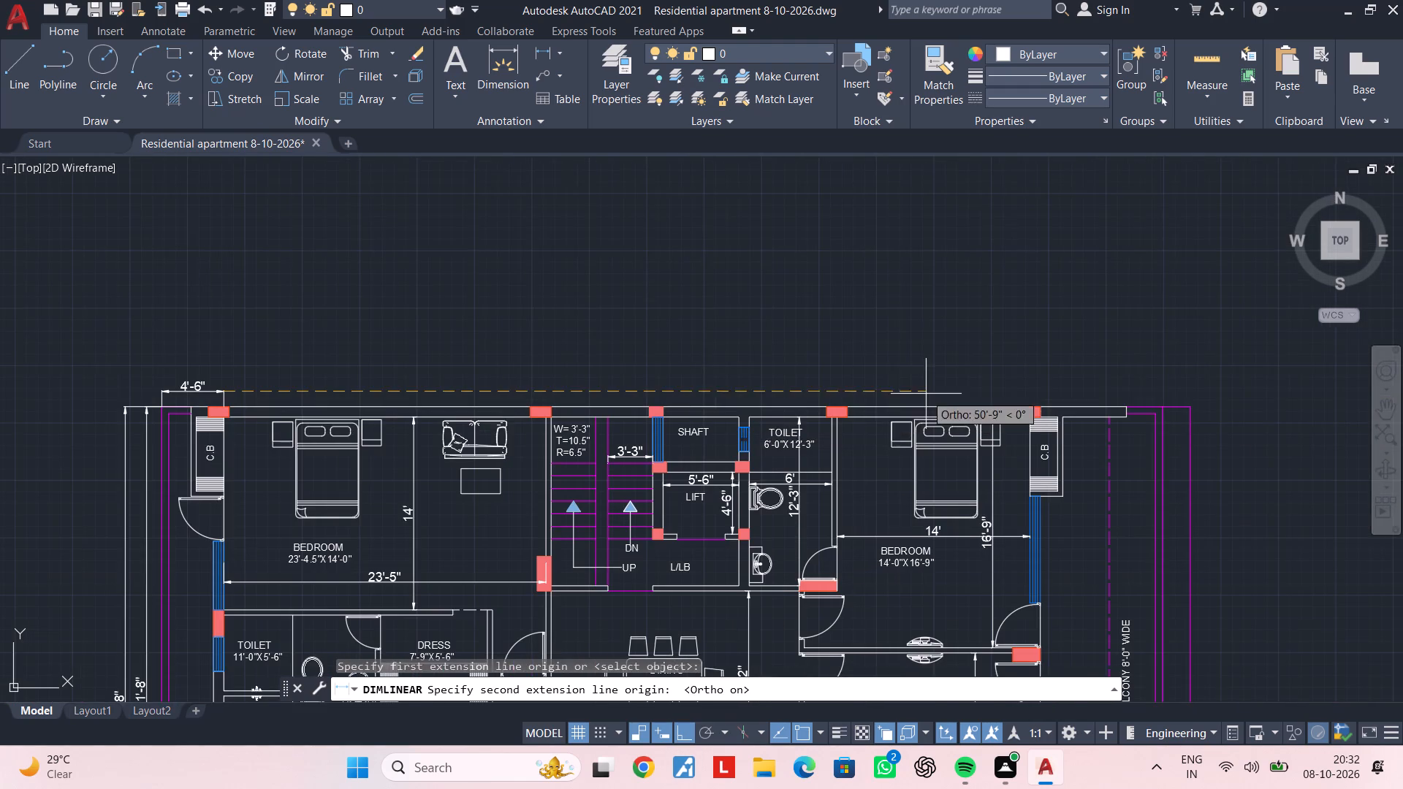
middle_click_drag(926, 394, 998, 397)
scroll(1035, 400, "up", 1)
middle_click_drag(1046, 394, 1102, 391)
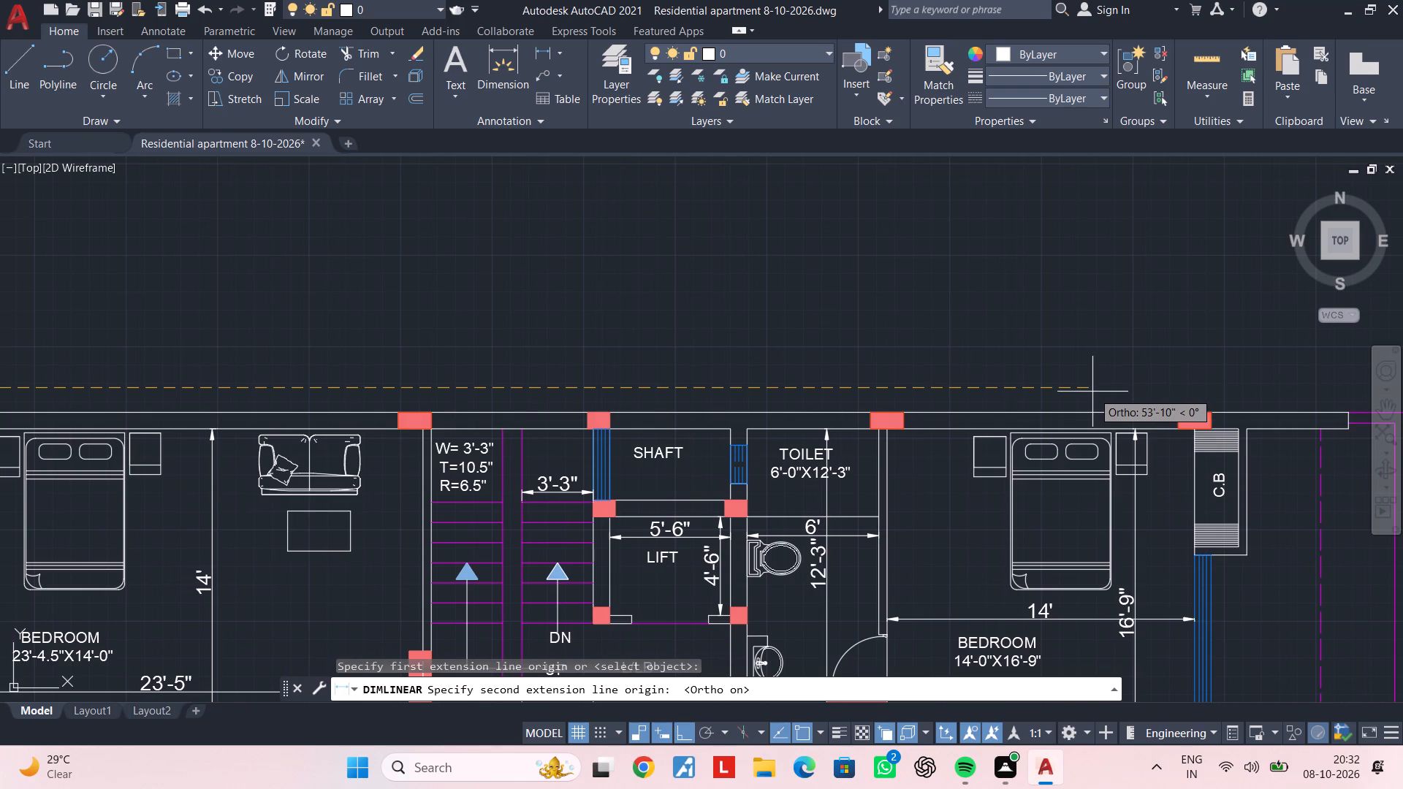
type("60'")
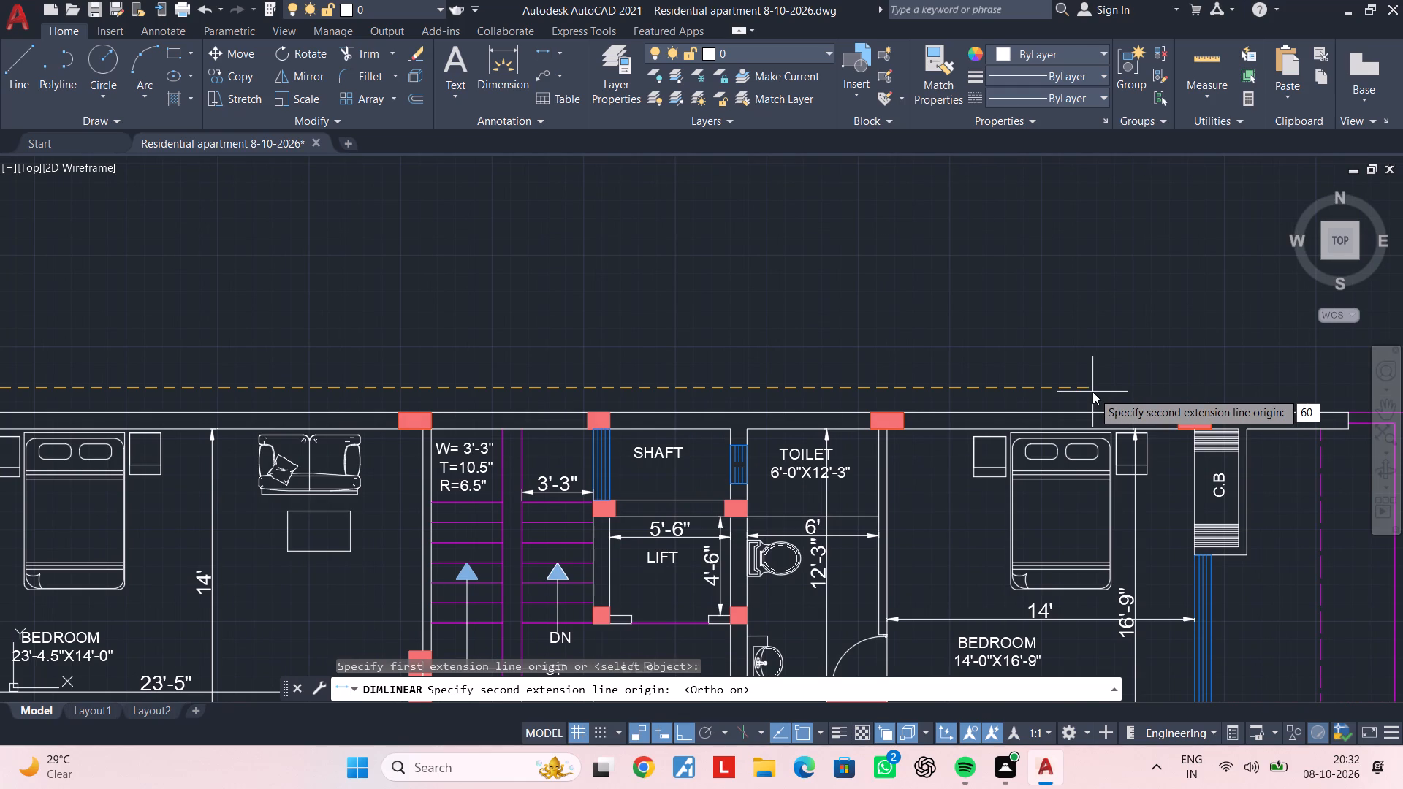
key("Return")
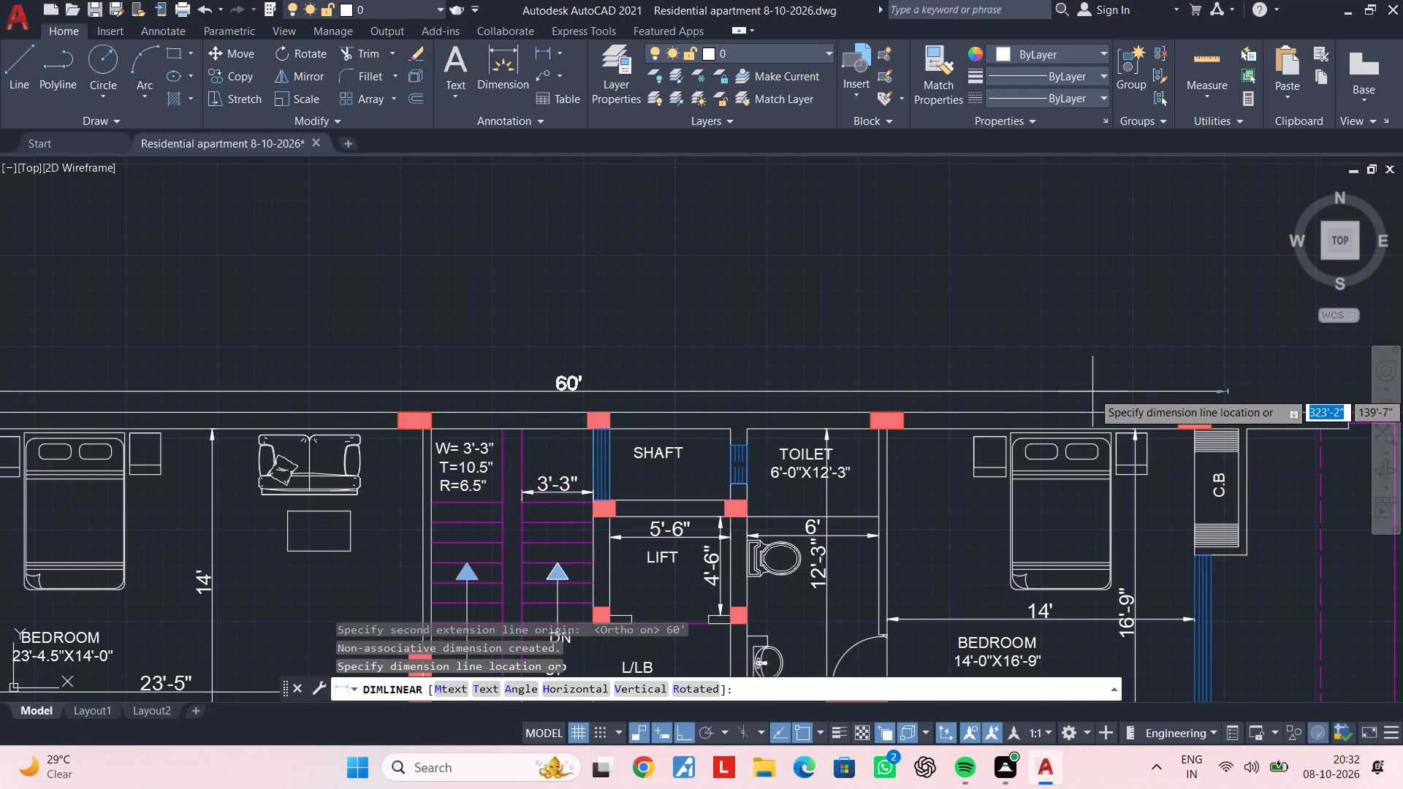
middle_click_drag(1251, 399, 922, 384)
scroll(906, 386, "up", 3)
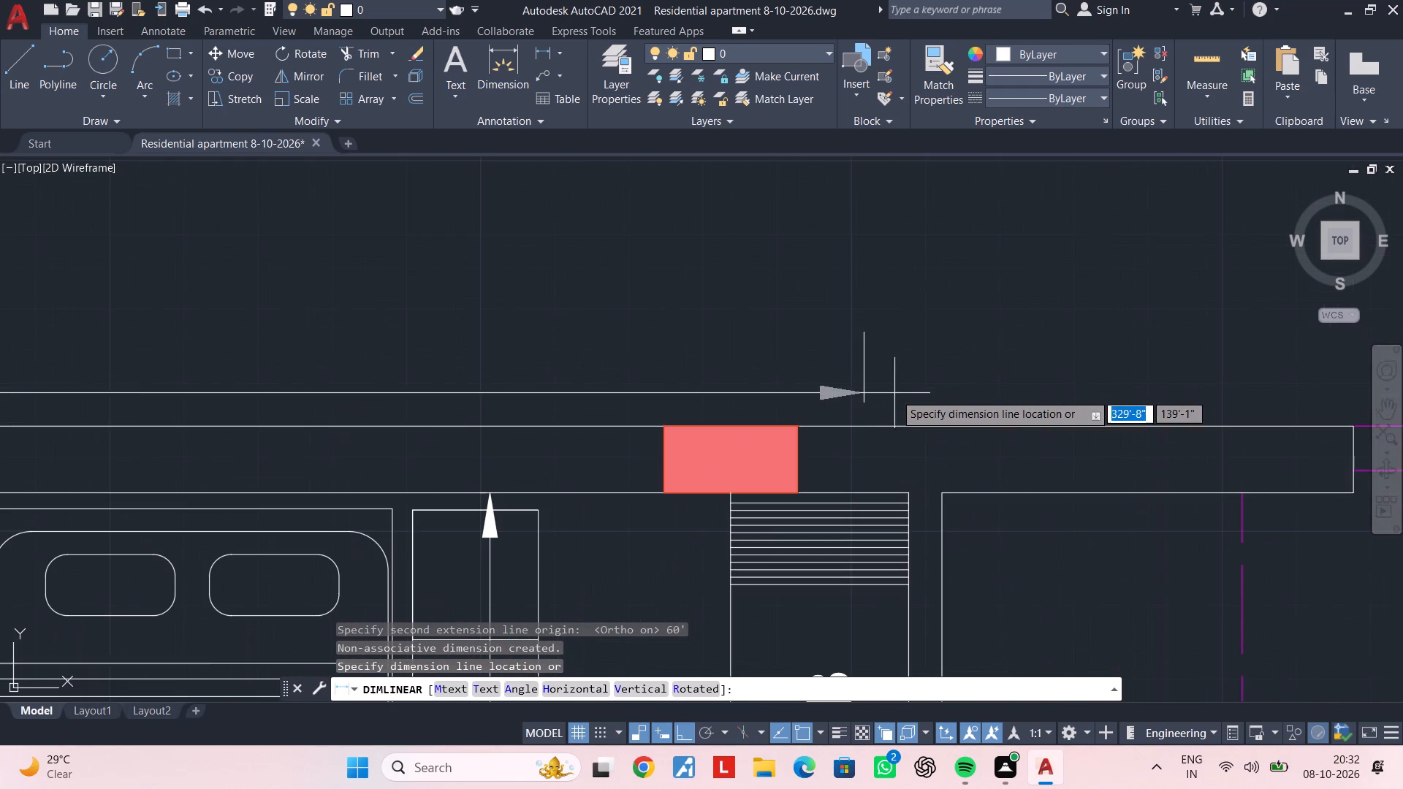
left_click(870, 426)
key("Escape")
scroll(951, 416, "down", 3)
key("Escape")
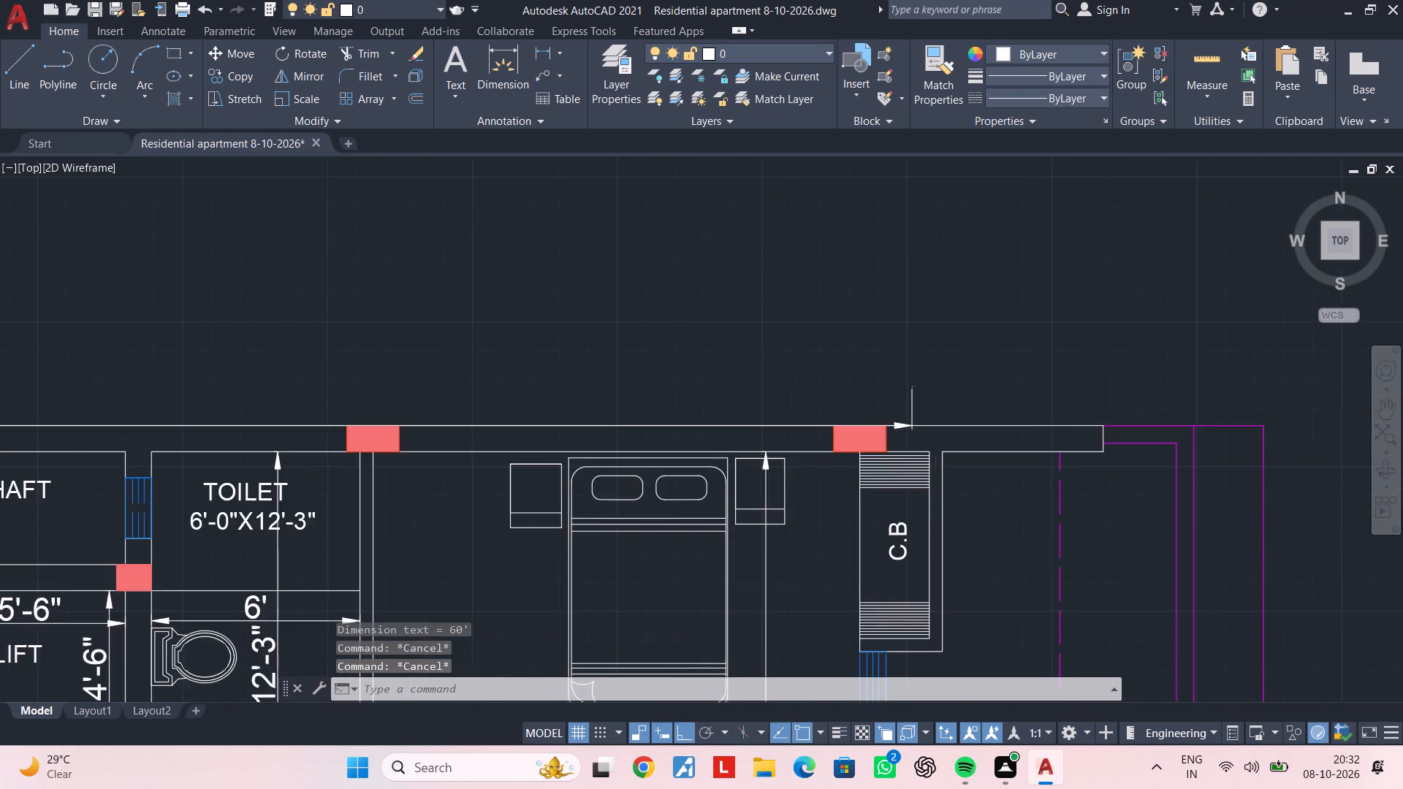
Move the 60' dimension straight north so it sits clear above the north wall line.
middle_click_drag(948, 429, 1112, 422)
middle_click_drag(772, 437, 1055, 435)
scroll(744, 432, "up", 2)
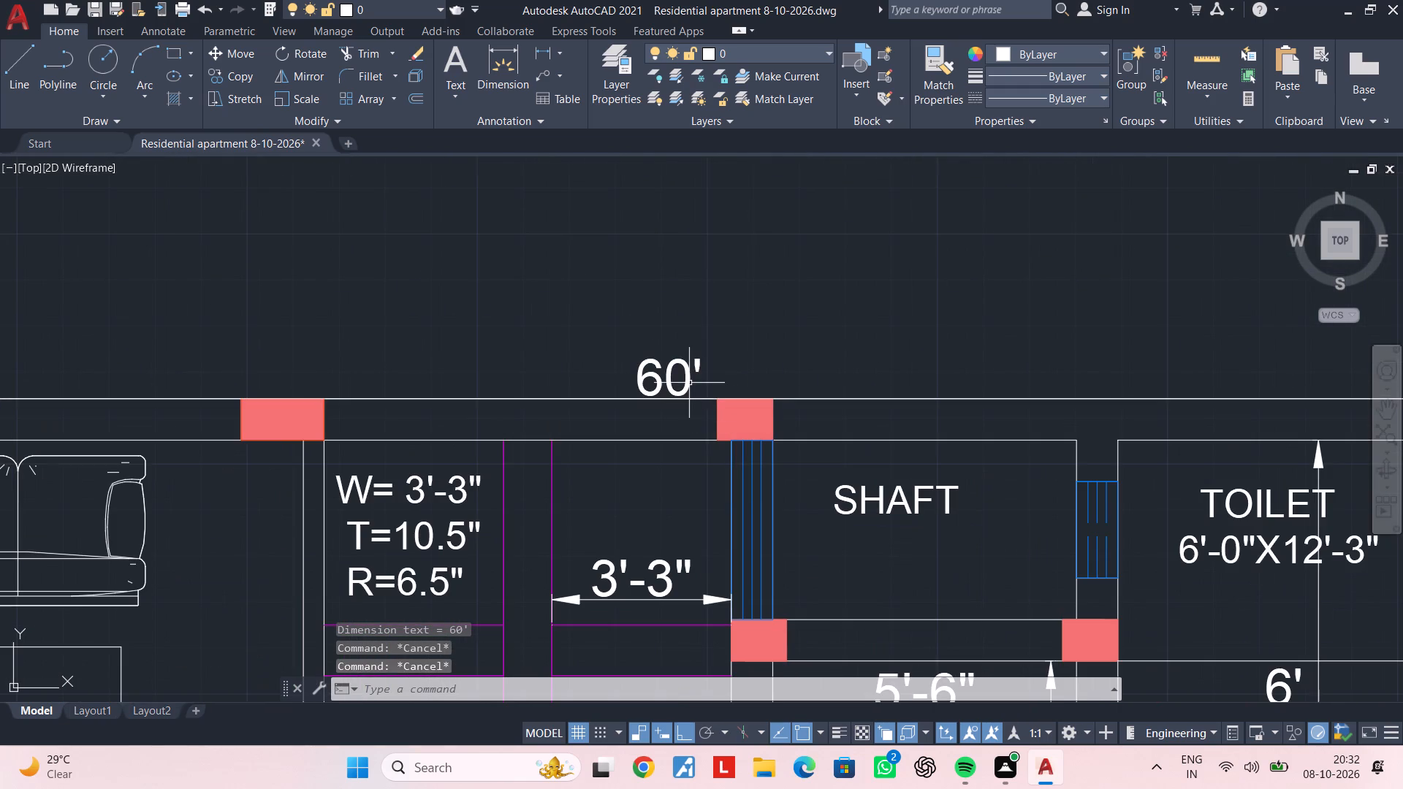
left_click(688, 383)
type("M")
key("space")
left_click(669, 373)
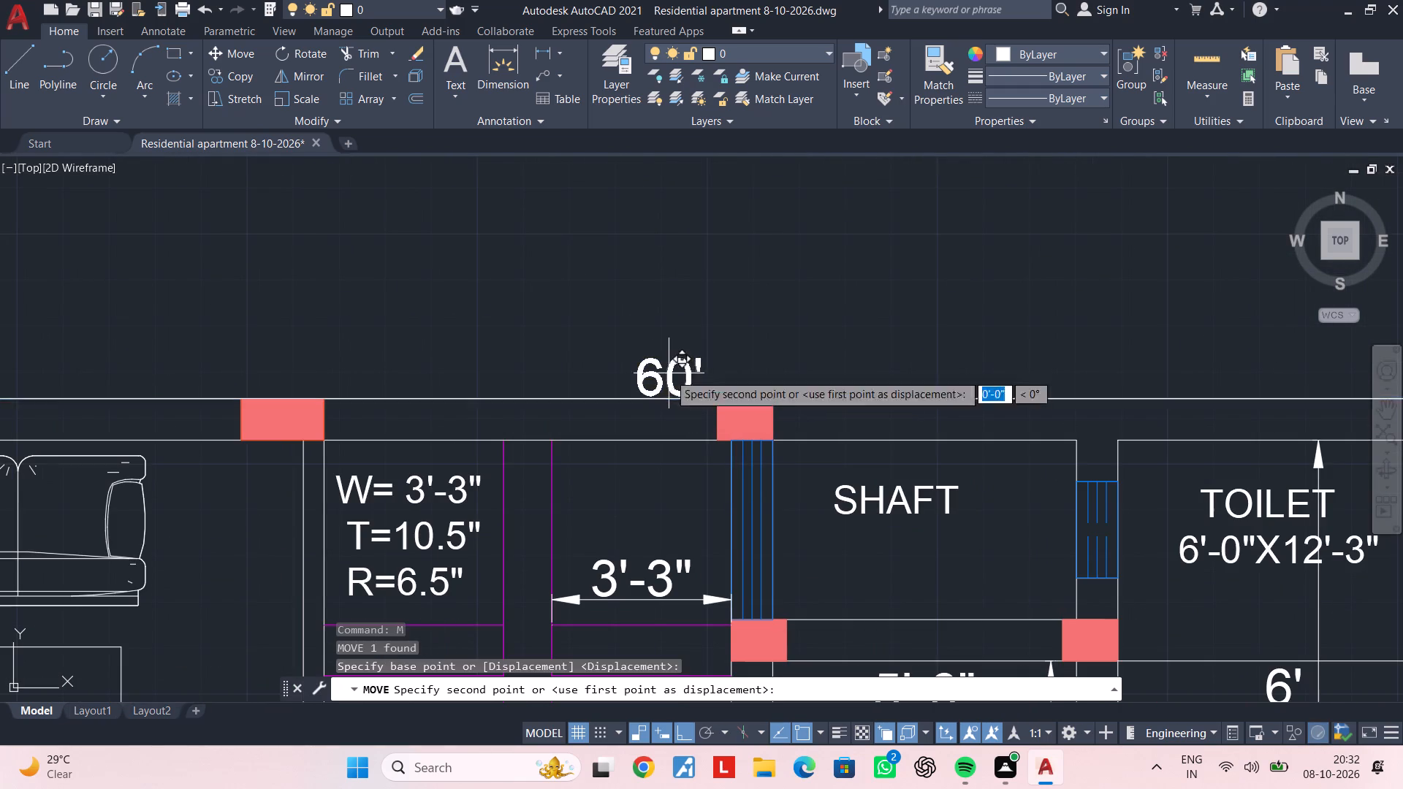
left_click(674, 326)
scroll(701, 352, "down", 2)
middle_click_drag(739, 373, 705, 391)
key("Escape")
key("Escape")
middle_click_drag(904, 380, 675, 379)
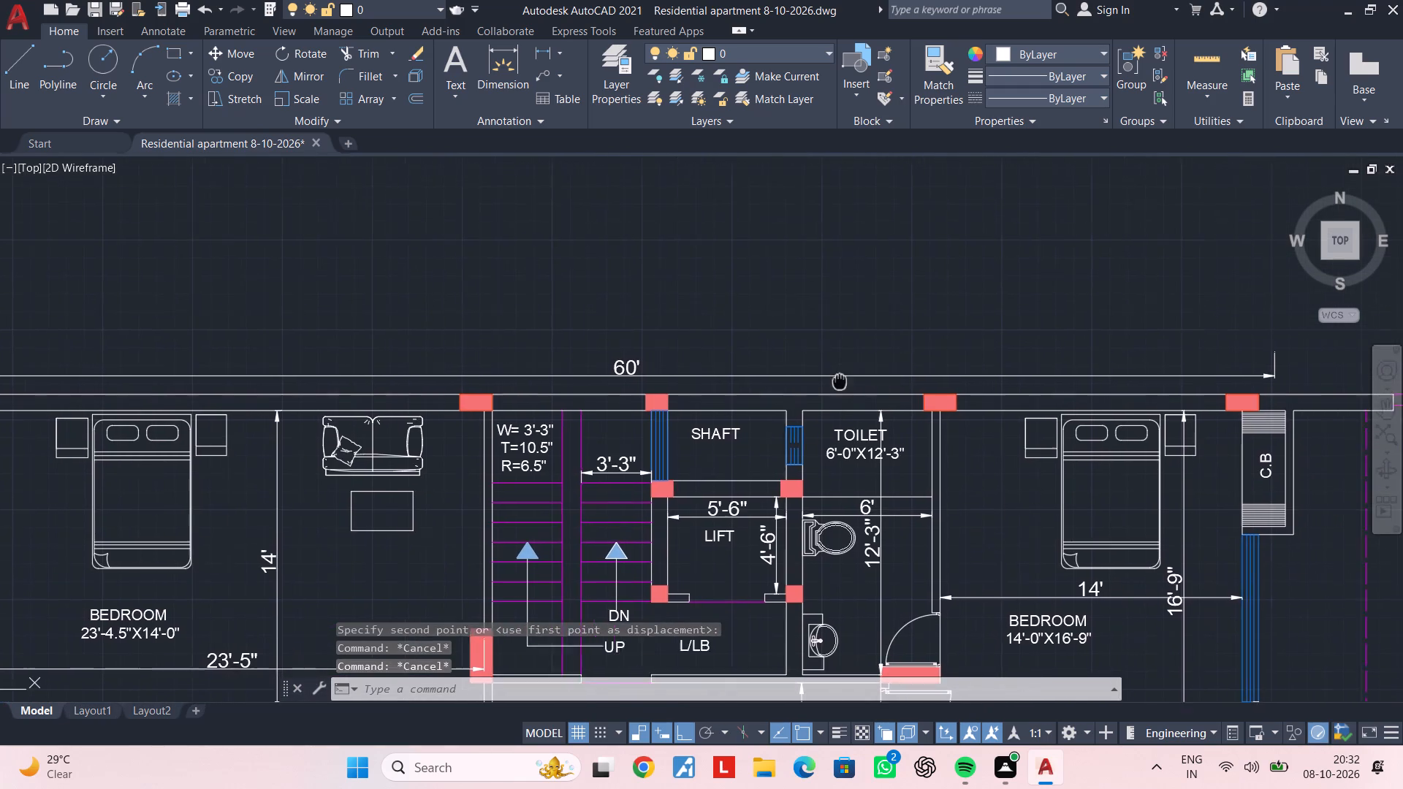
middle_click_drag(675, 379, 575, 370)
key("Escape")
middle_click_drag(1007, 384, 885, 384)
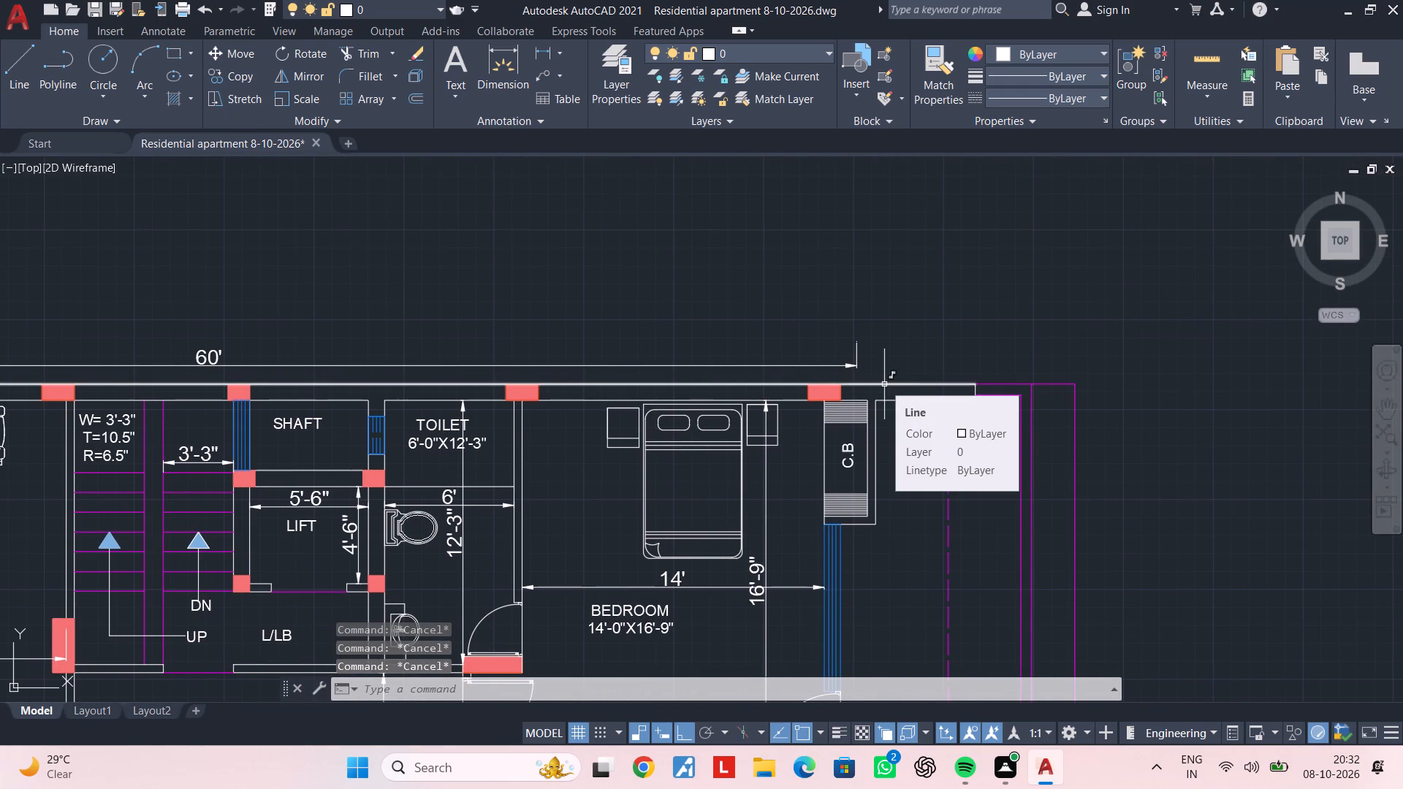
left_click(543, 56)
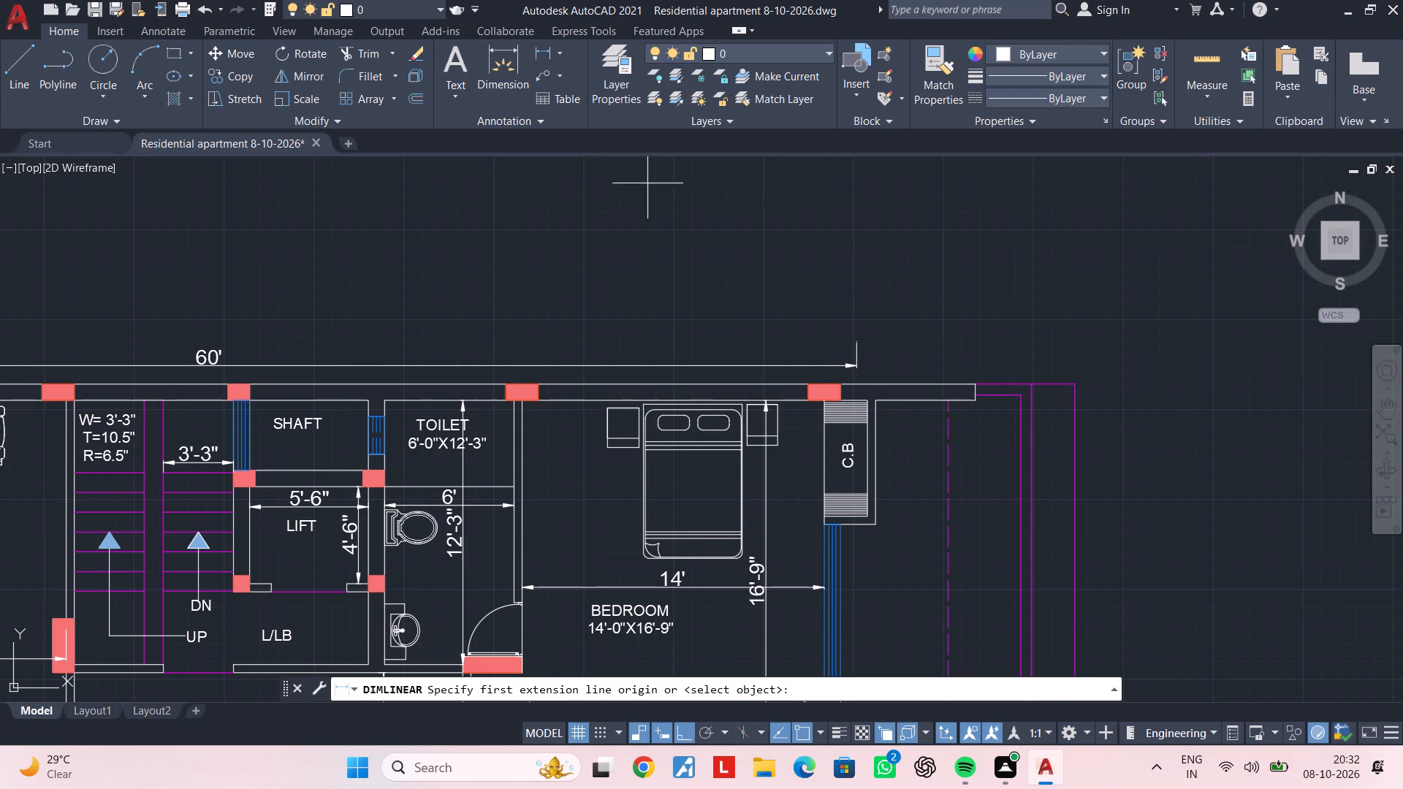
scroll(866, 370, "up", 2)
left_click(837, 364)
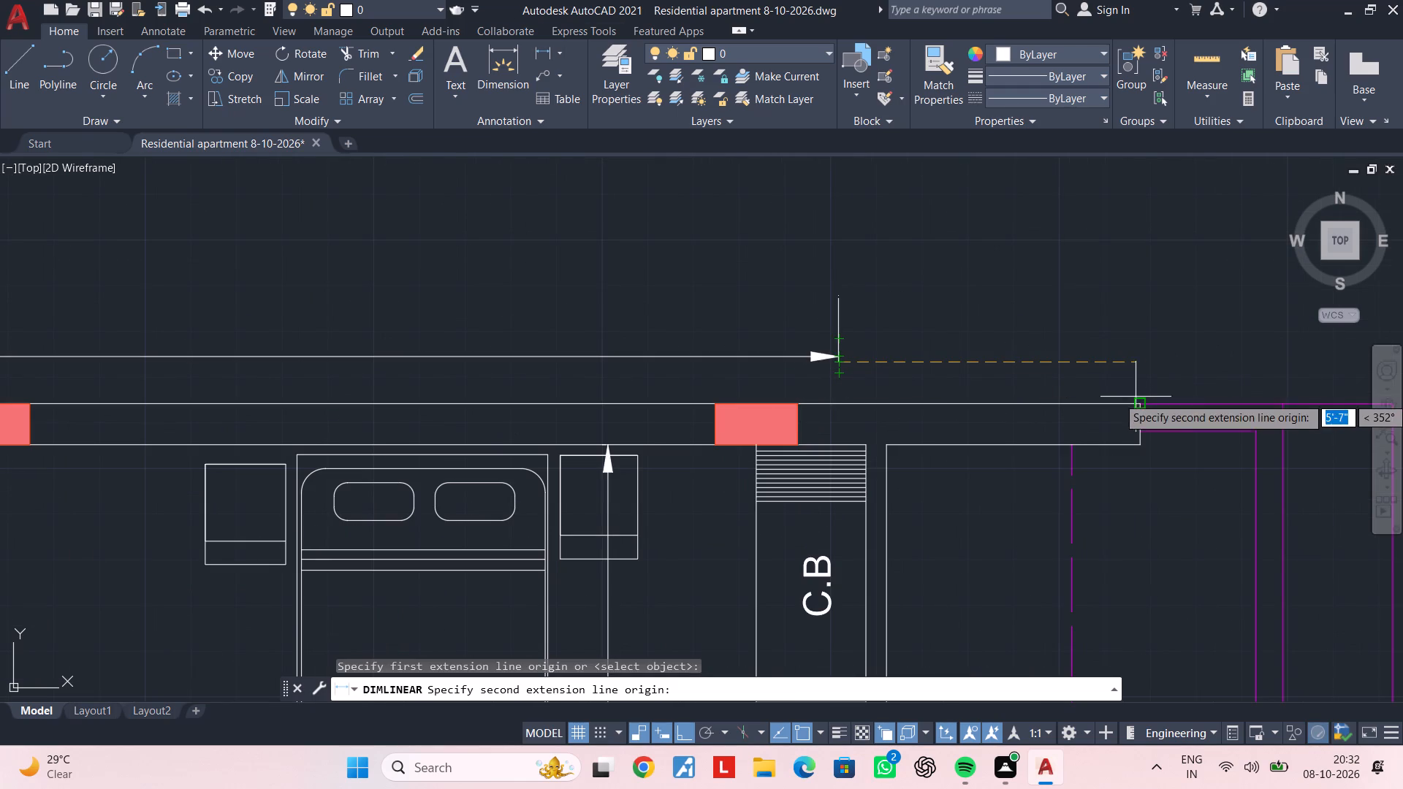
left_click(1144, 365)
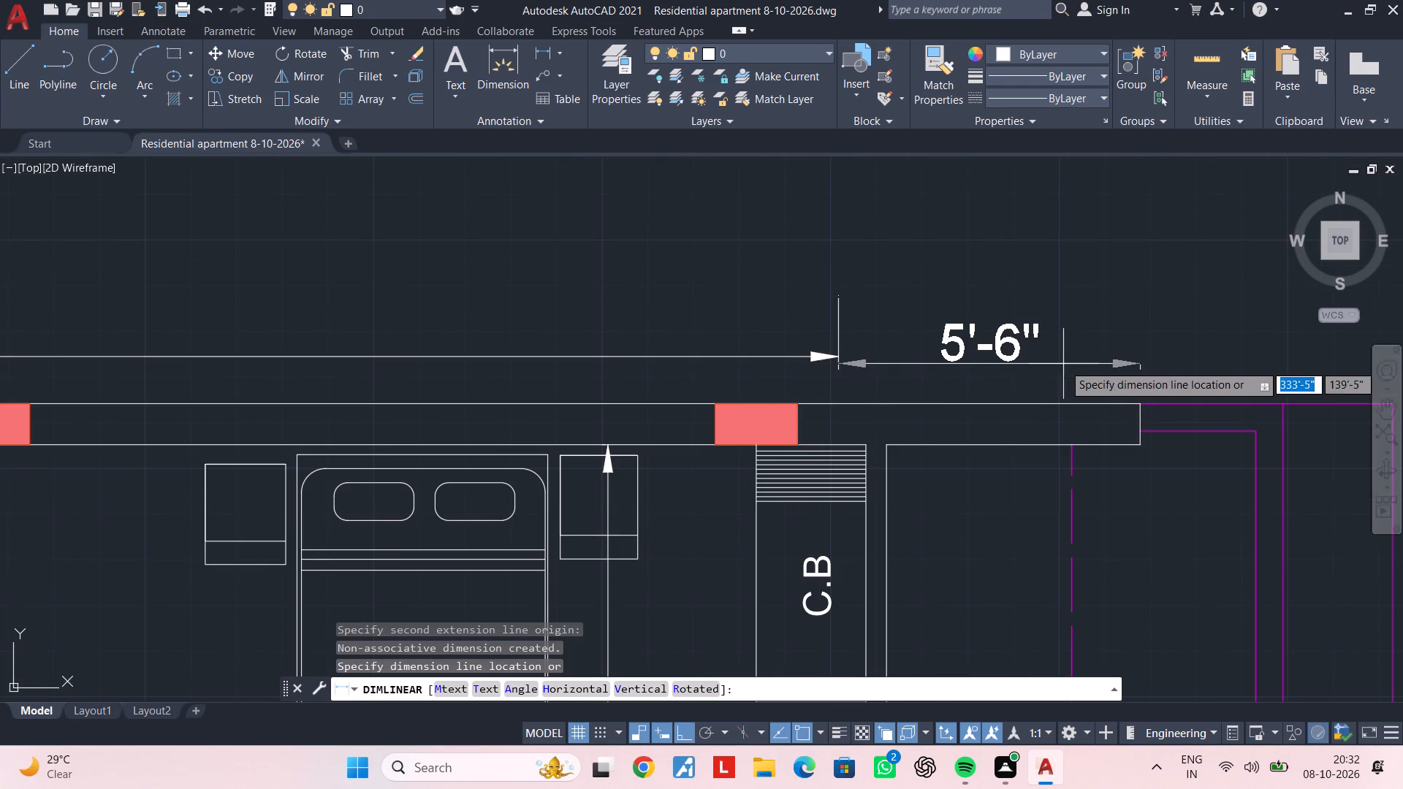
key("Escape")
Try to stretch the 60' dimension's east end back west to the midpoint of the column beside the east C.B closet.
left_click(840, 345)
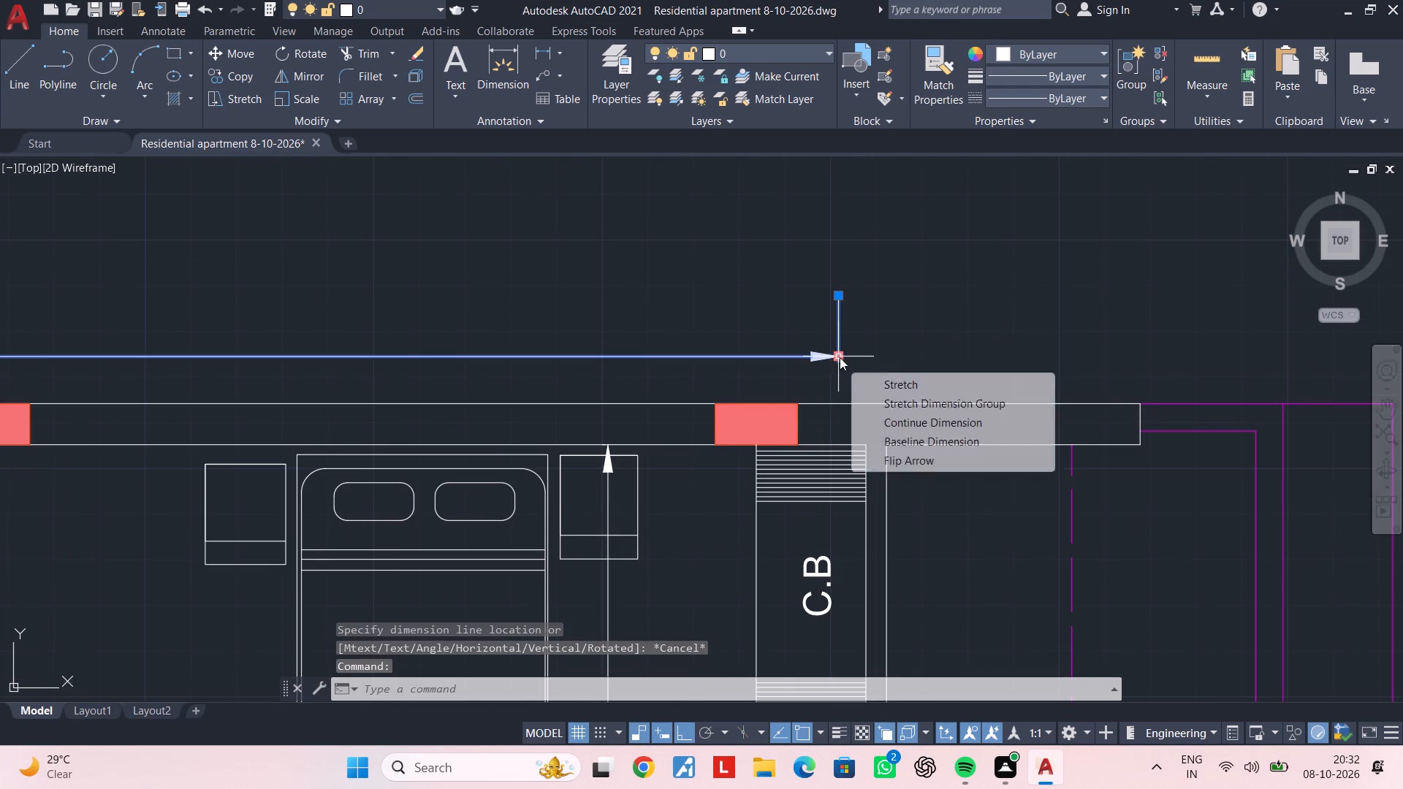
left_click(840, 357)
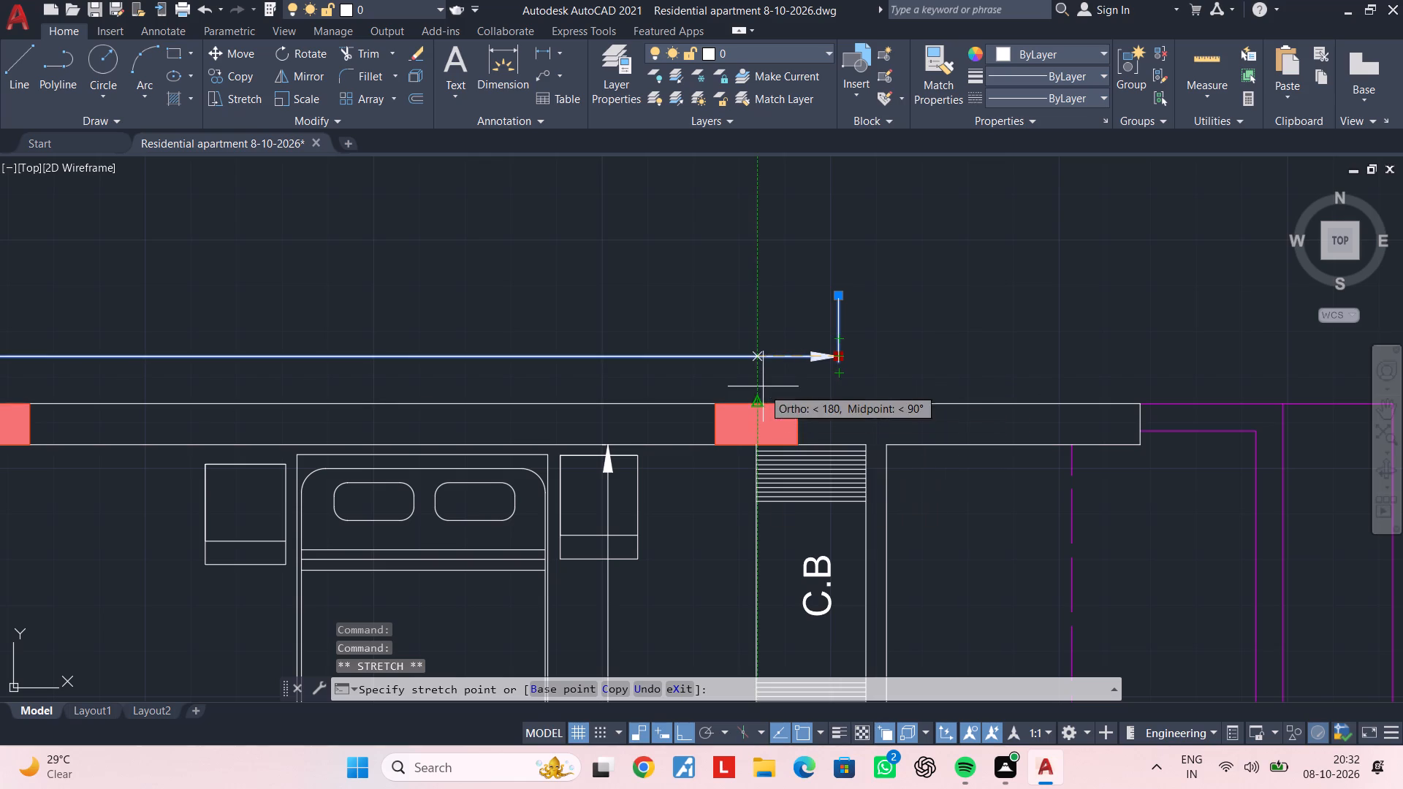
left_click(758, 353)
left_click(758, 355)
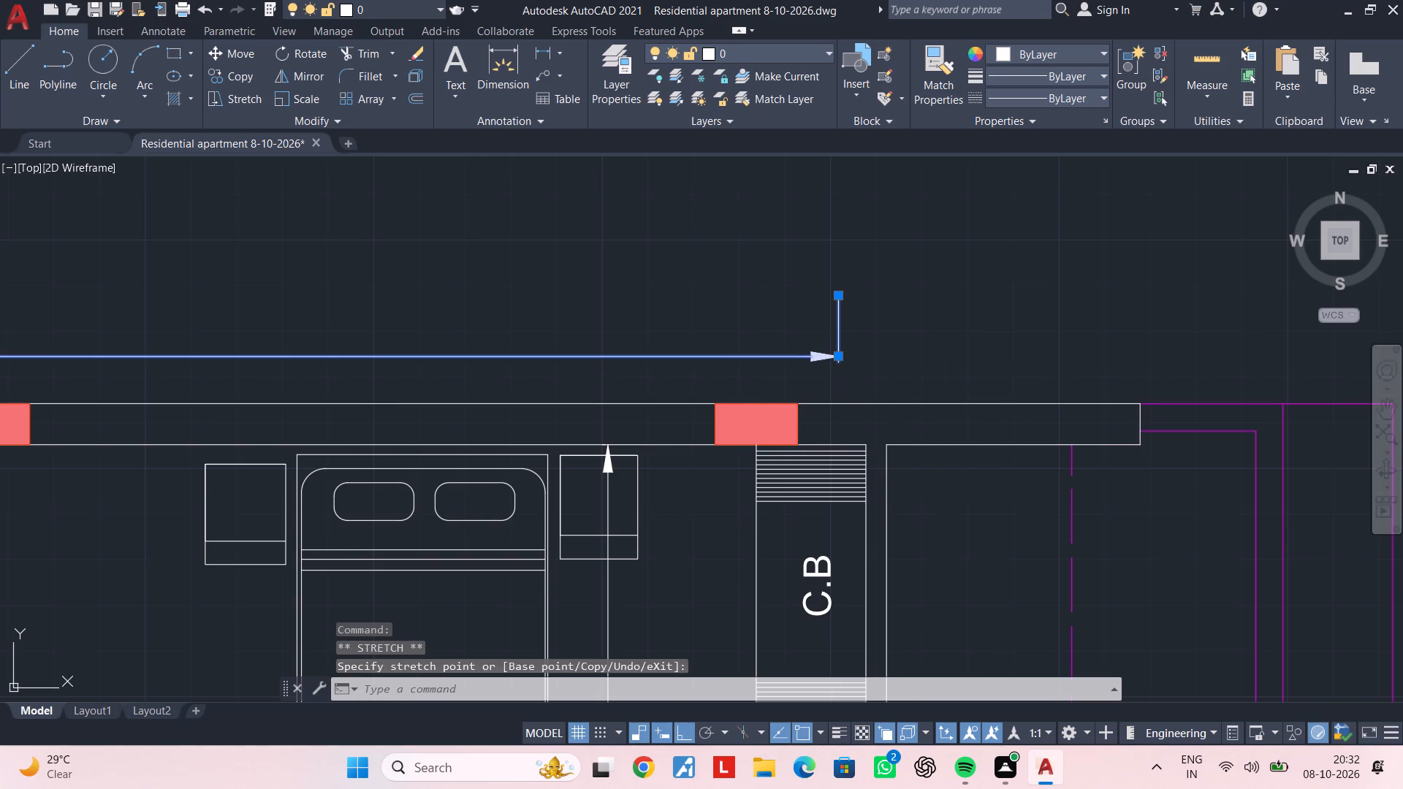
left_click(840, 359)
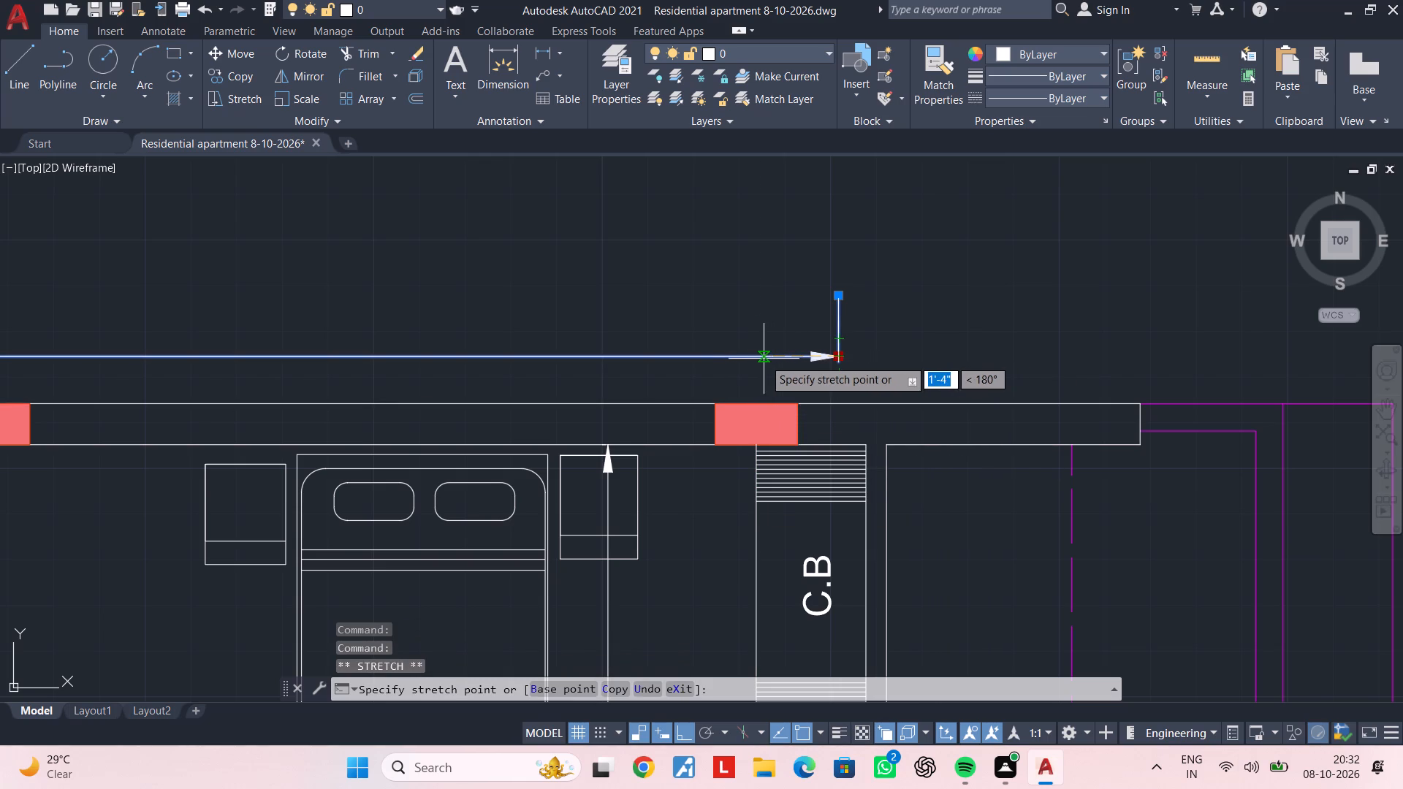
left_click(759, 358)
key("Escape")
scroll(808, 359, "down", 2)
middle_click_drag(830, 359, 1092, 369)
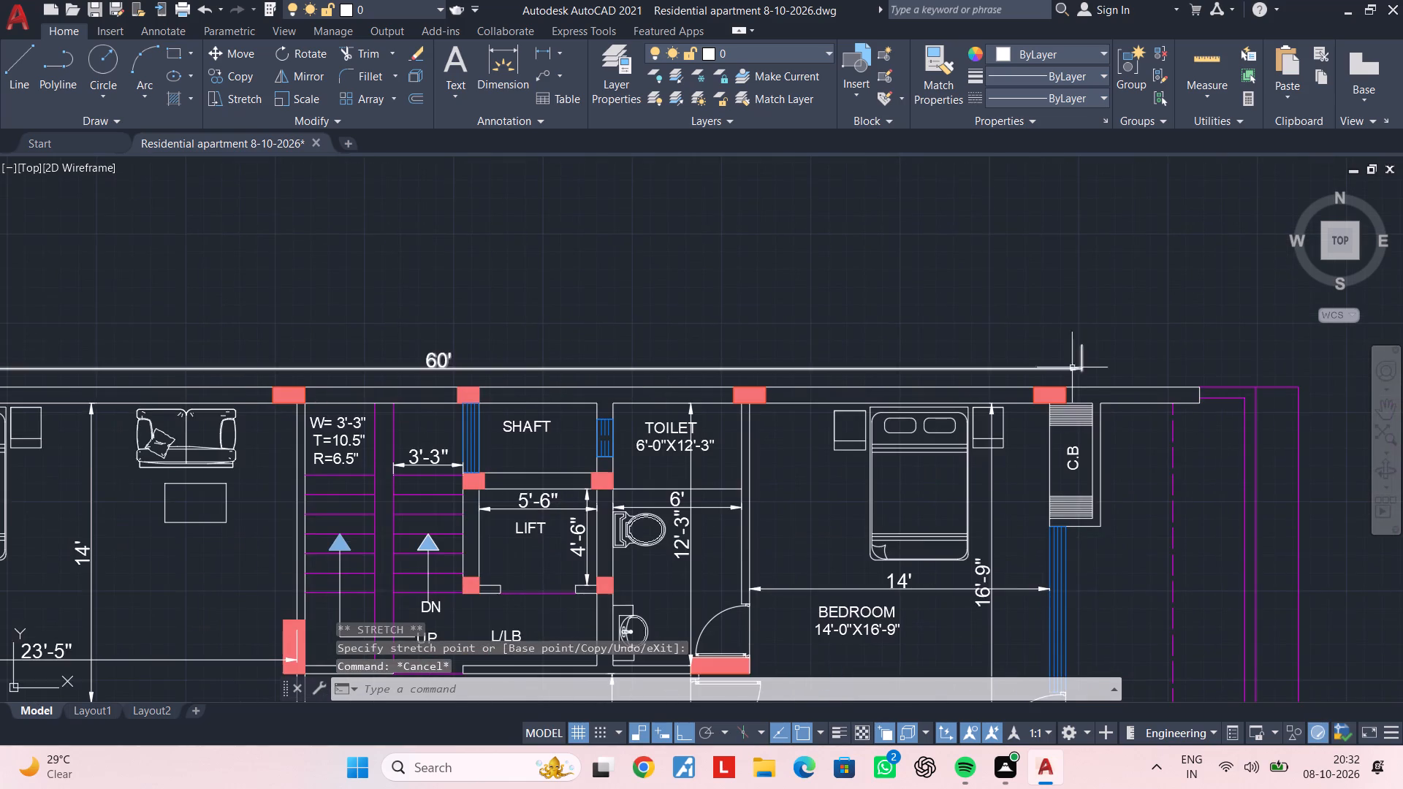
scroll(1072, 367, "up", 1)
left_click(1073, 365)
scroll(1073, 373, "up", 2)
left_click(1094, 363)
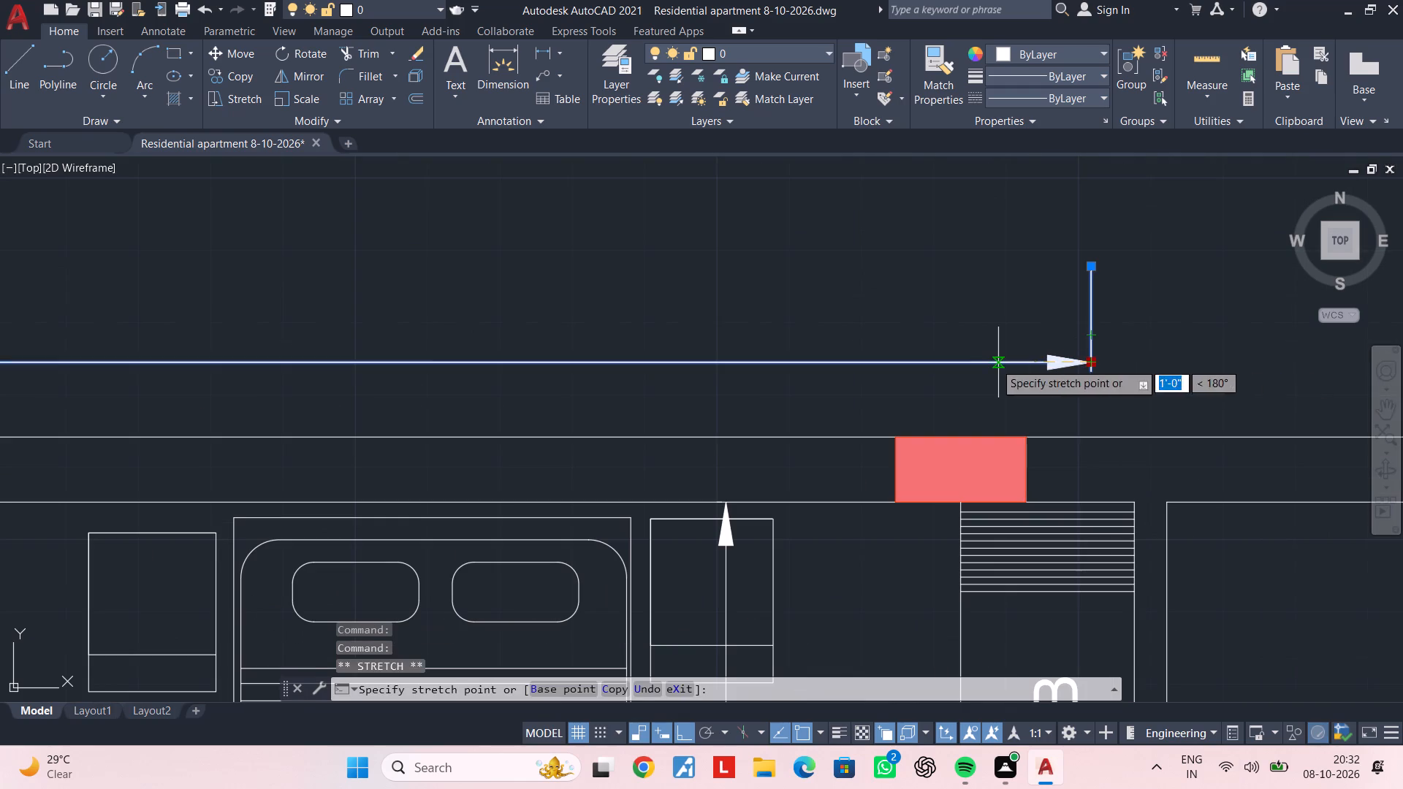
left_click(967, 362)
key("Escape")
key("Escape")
Delete the 60' dimension above the north wall.
left_click(1023, 364)
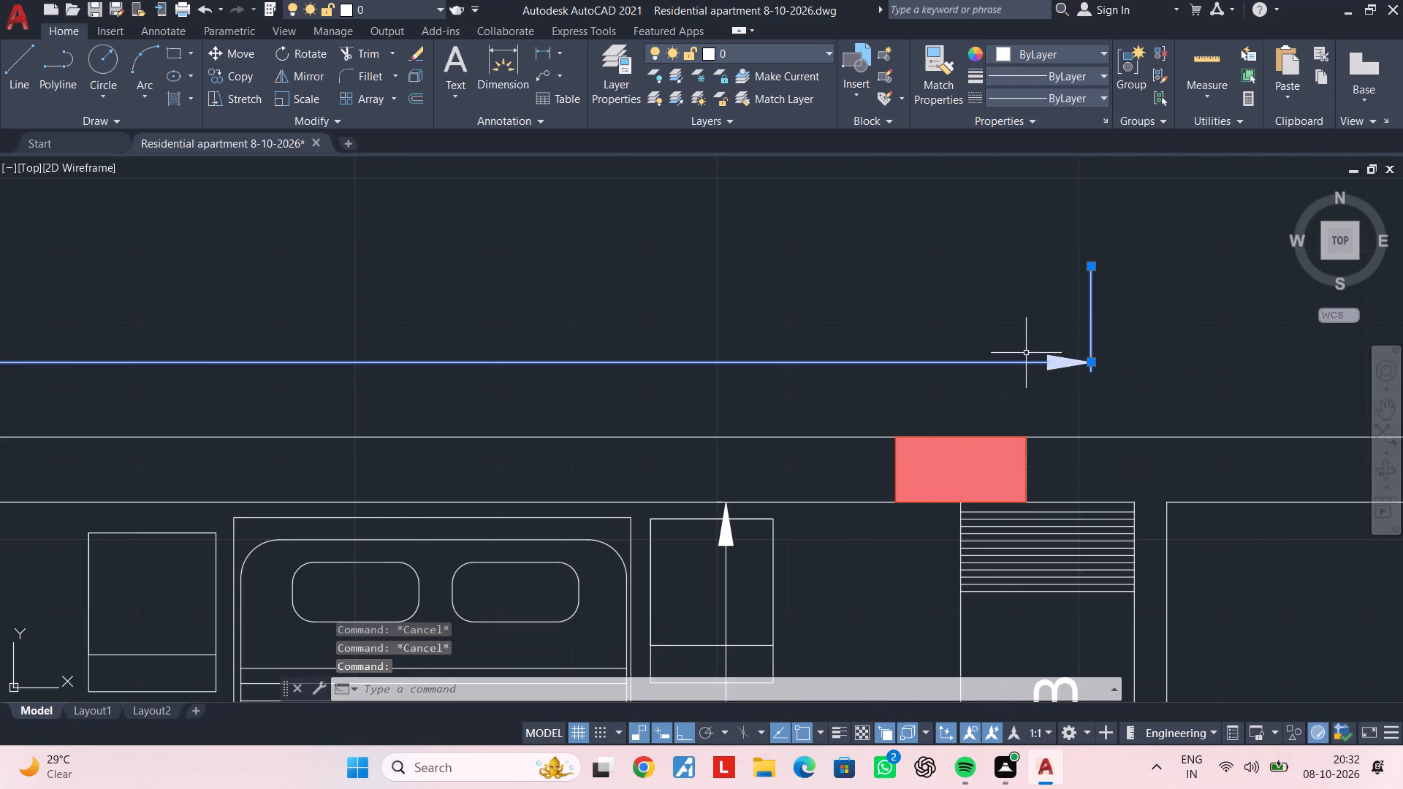
key("Delete")
Add a horizontal linear dimension from the east C.B column's top midpoint to the 4'-6" dimension's east origin, in line with the 4'-6" dimension.
scroll(1016, 371, "down", 3)
middle_click_drag(1000, 376, 1268, 376)
key("Escape")
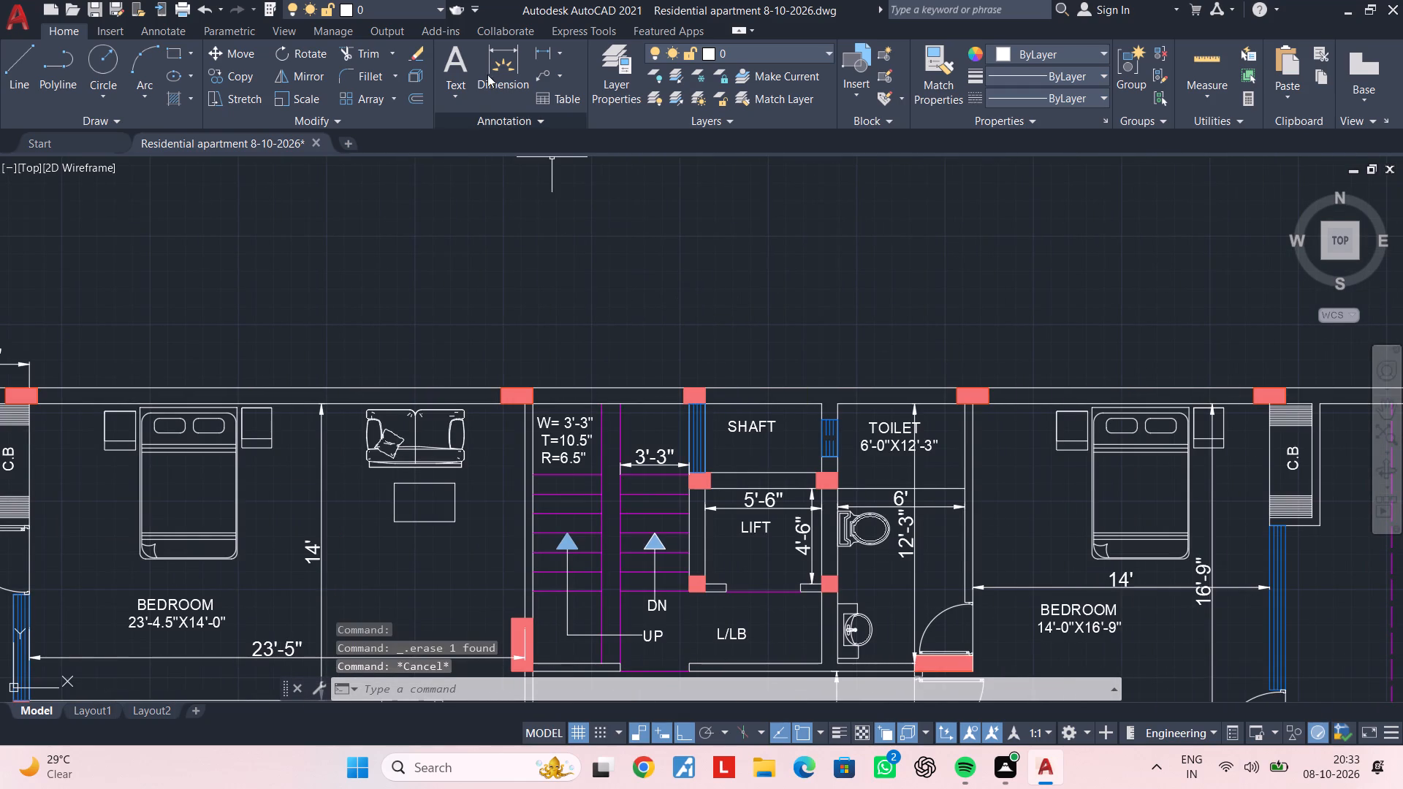
left_click(548, 48)
scroll(1288, 387, "up", 1)
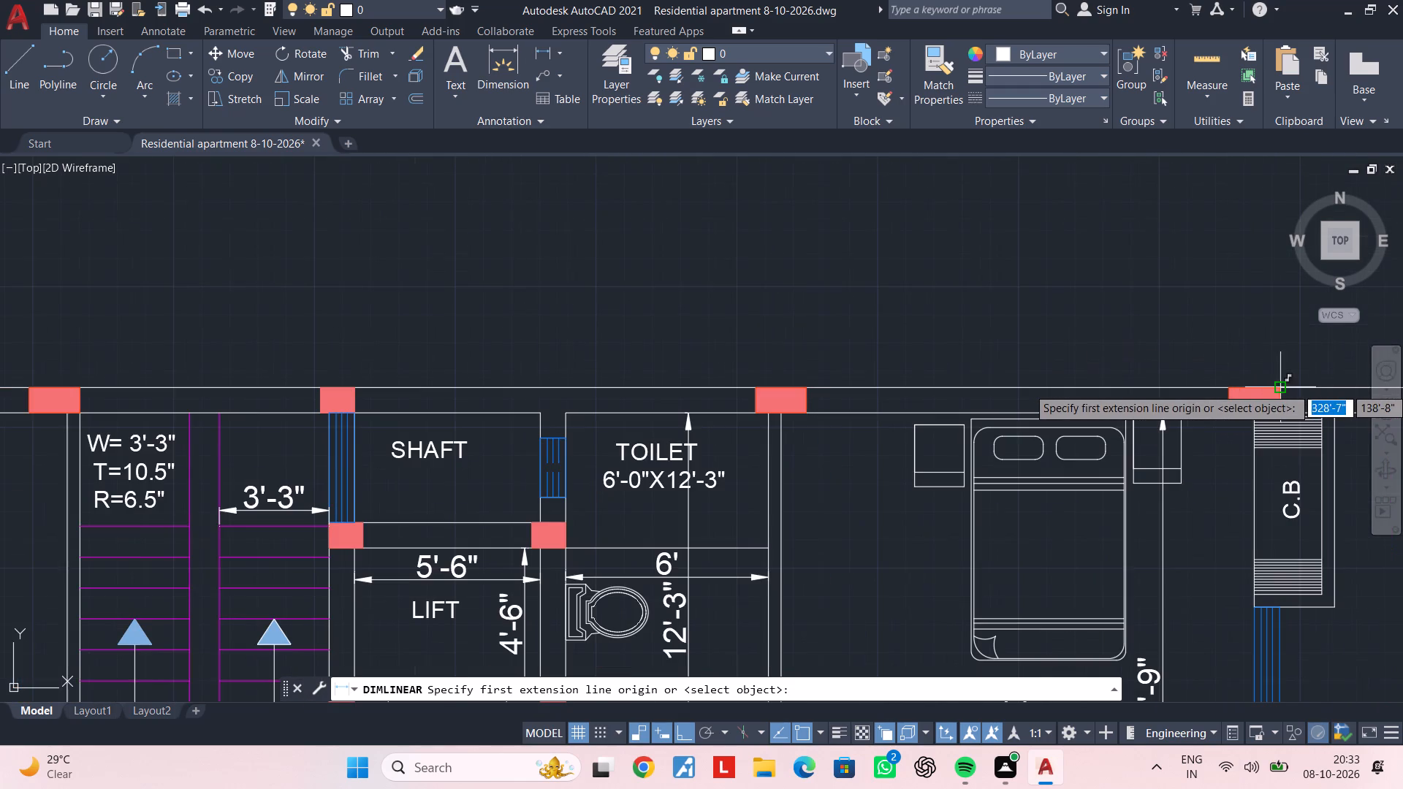
left_click(1250, 390)
middle_click_drag(828, 359, 1401, 355)
middle_click_drag(444, 351, 943, 351)
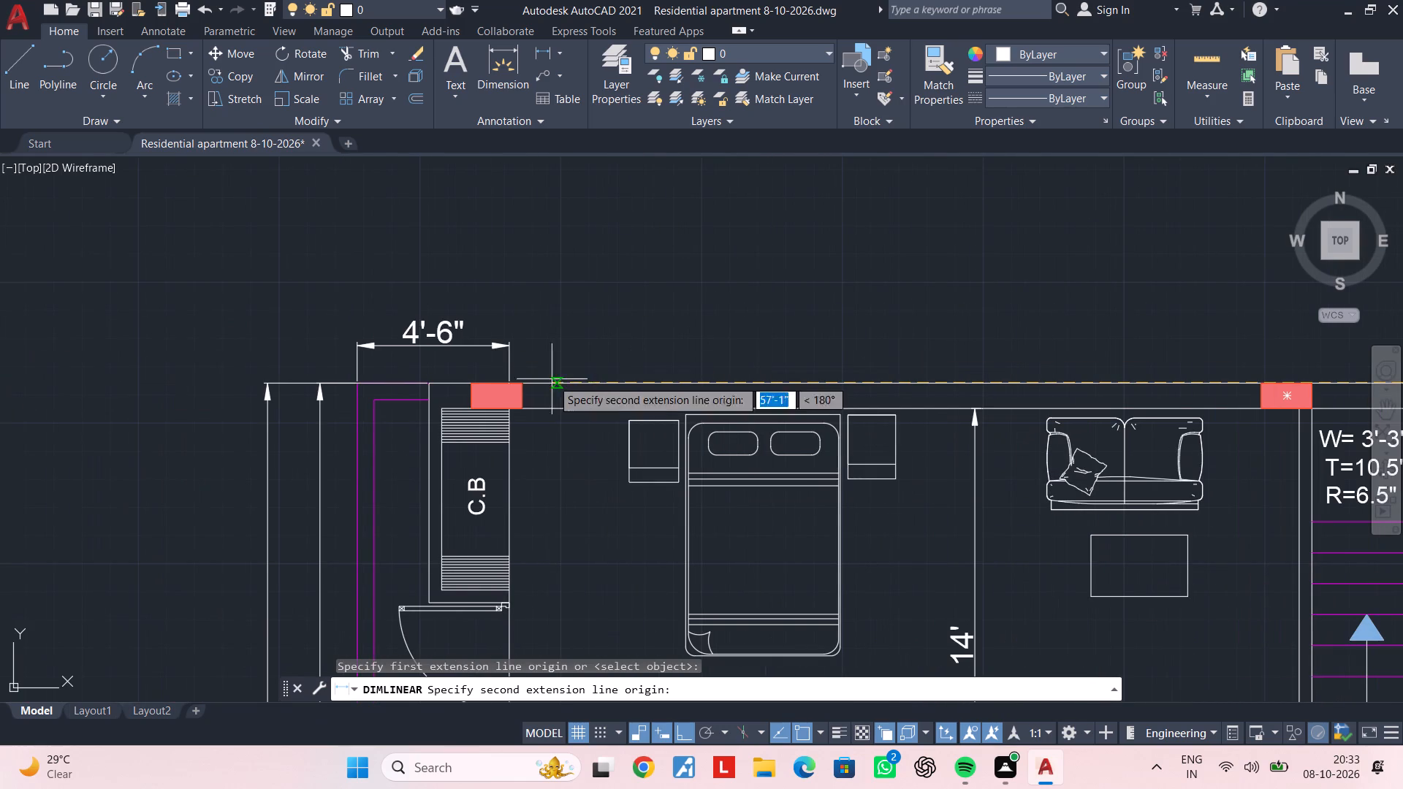
left_click(514, 384)
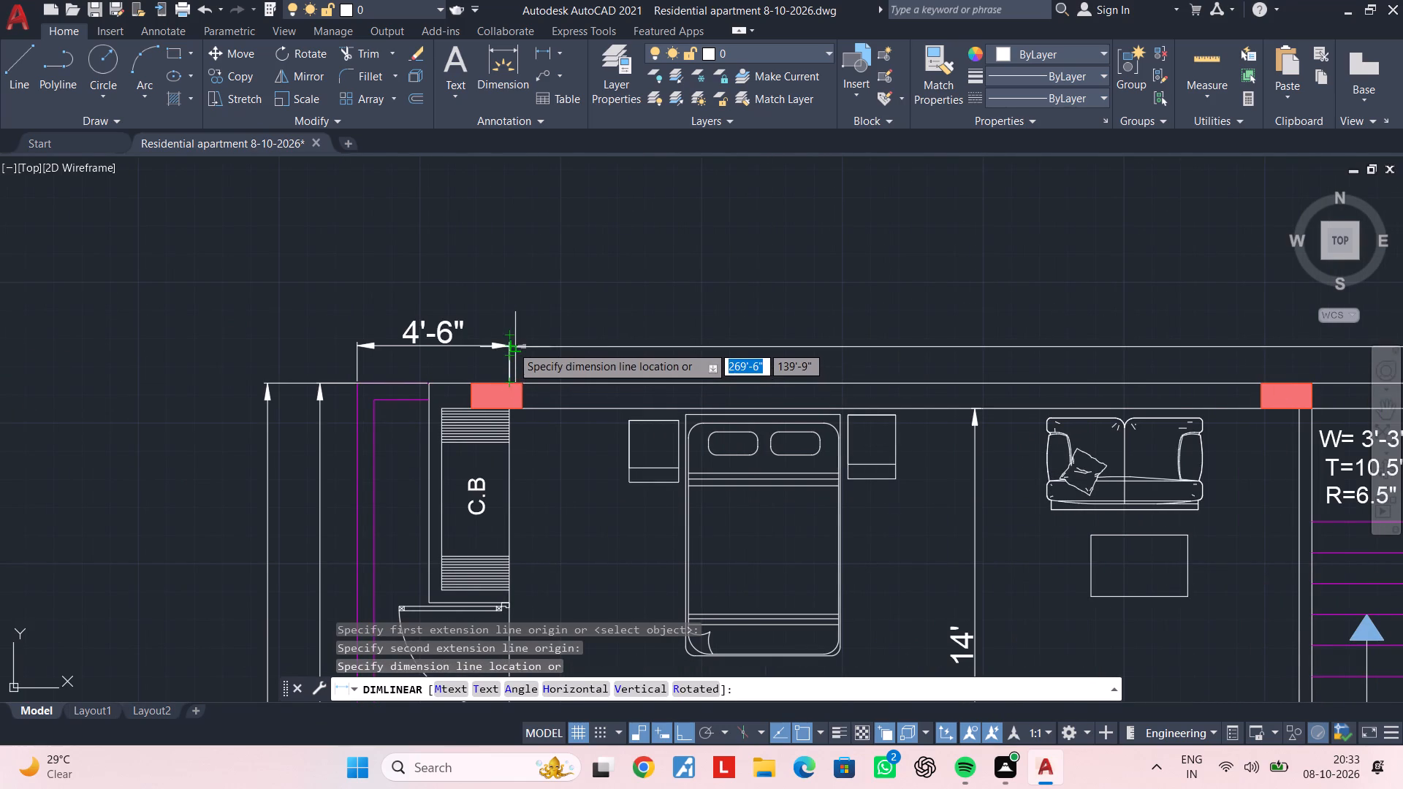
left_click(504, 343)
Override the text of the new dimension between the two C.B closets with 60'-0".
scroll(820, 362, "down", 2)
middle_click_drag(893, 362, 430, 358)
scroll(620, 341, "up", 3)
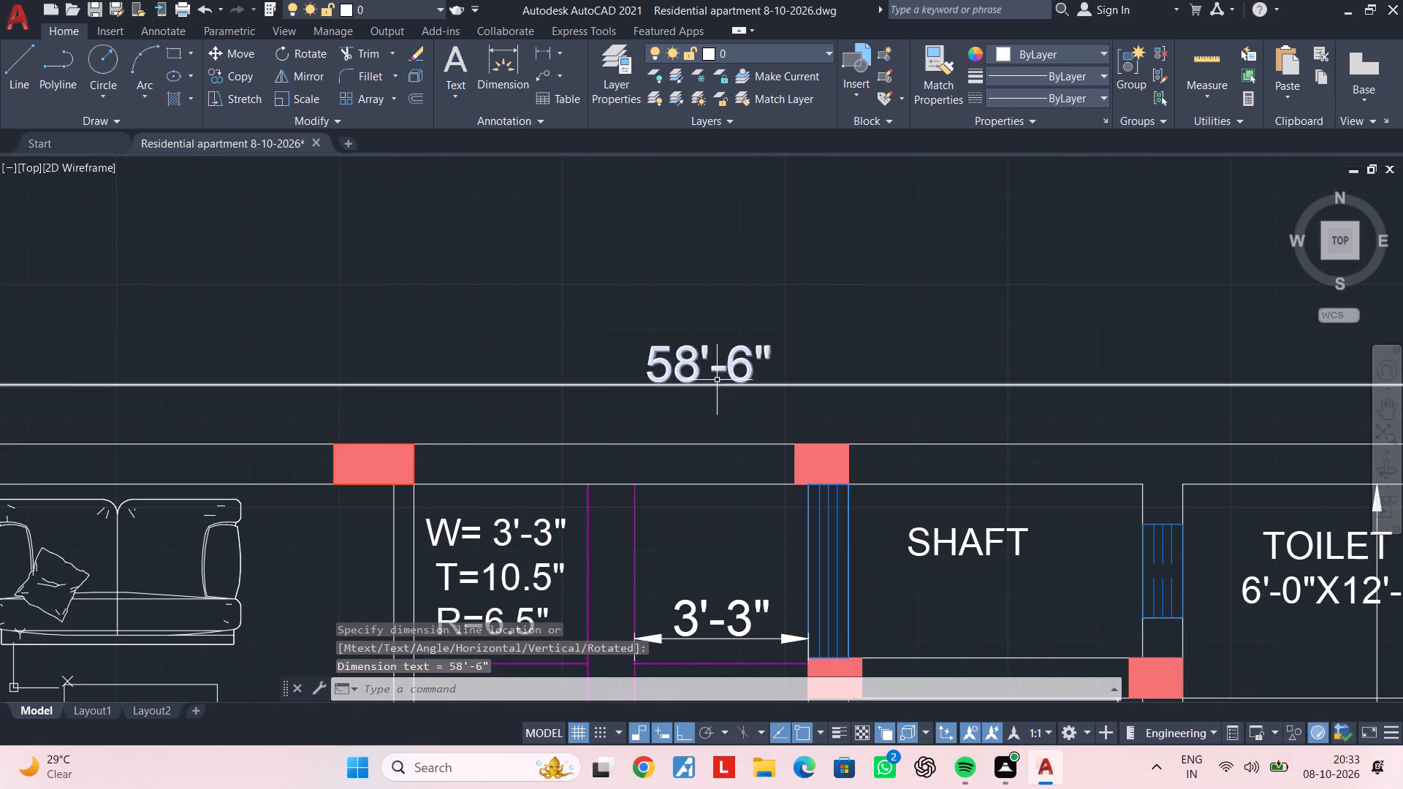
double_click(690, 373)
double_click(690, 365)
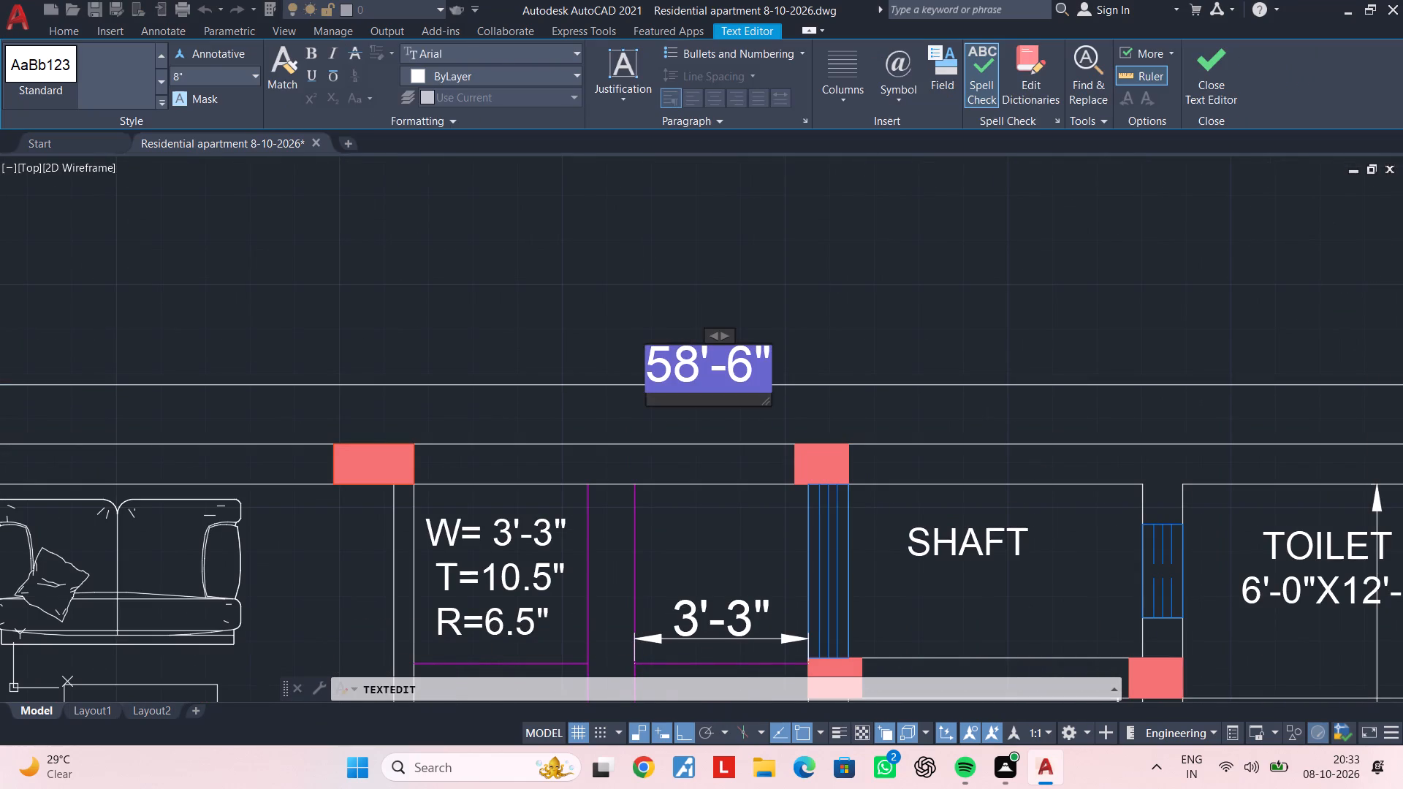
left_click(798, 364)
triple_click(737, 369)
left_click(748, 366)
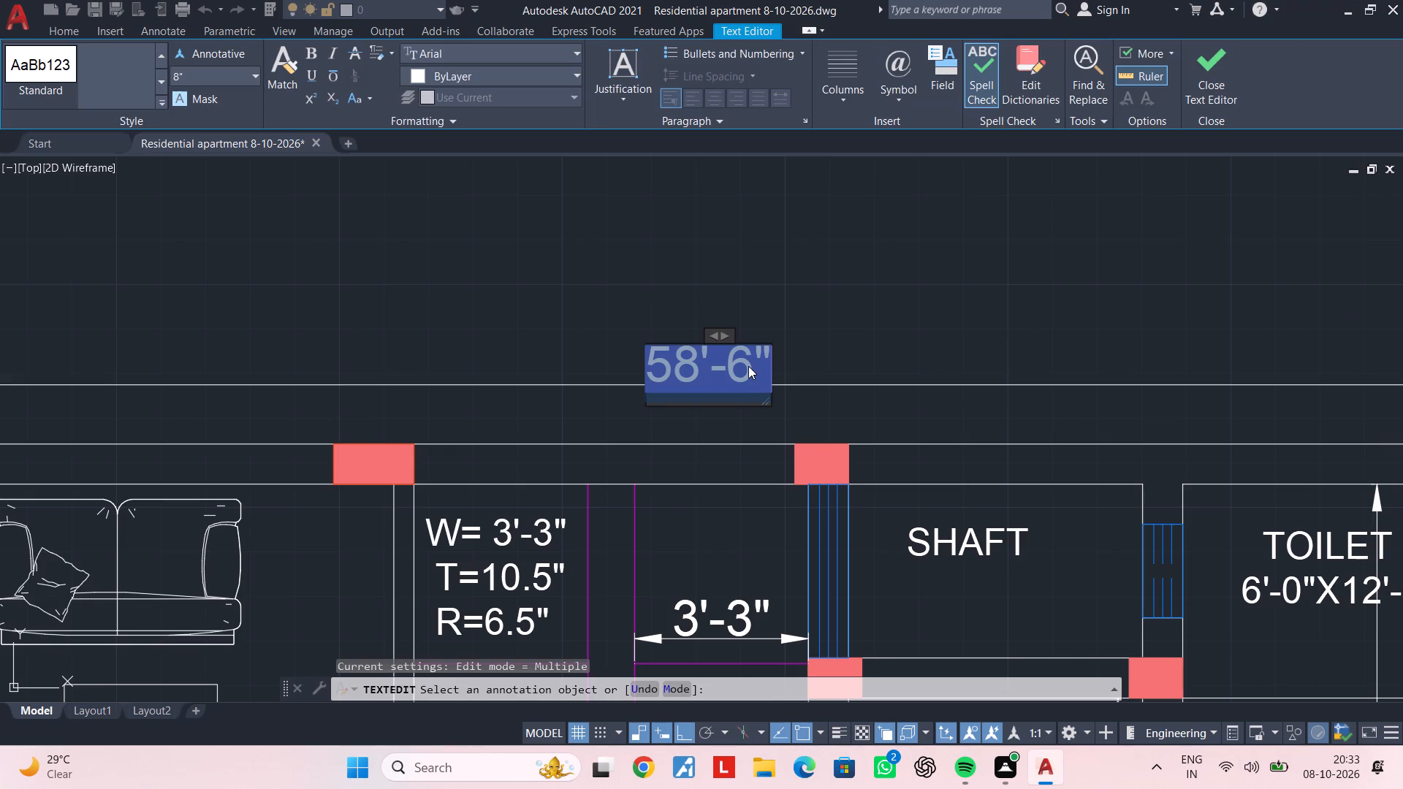
key("BackSpace")
type("60'-")
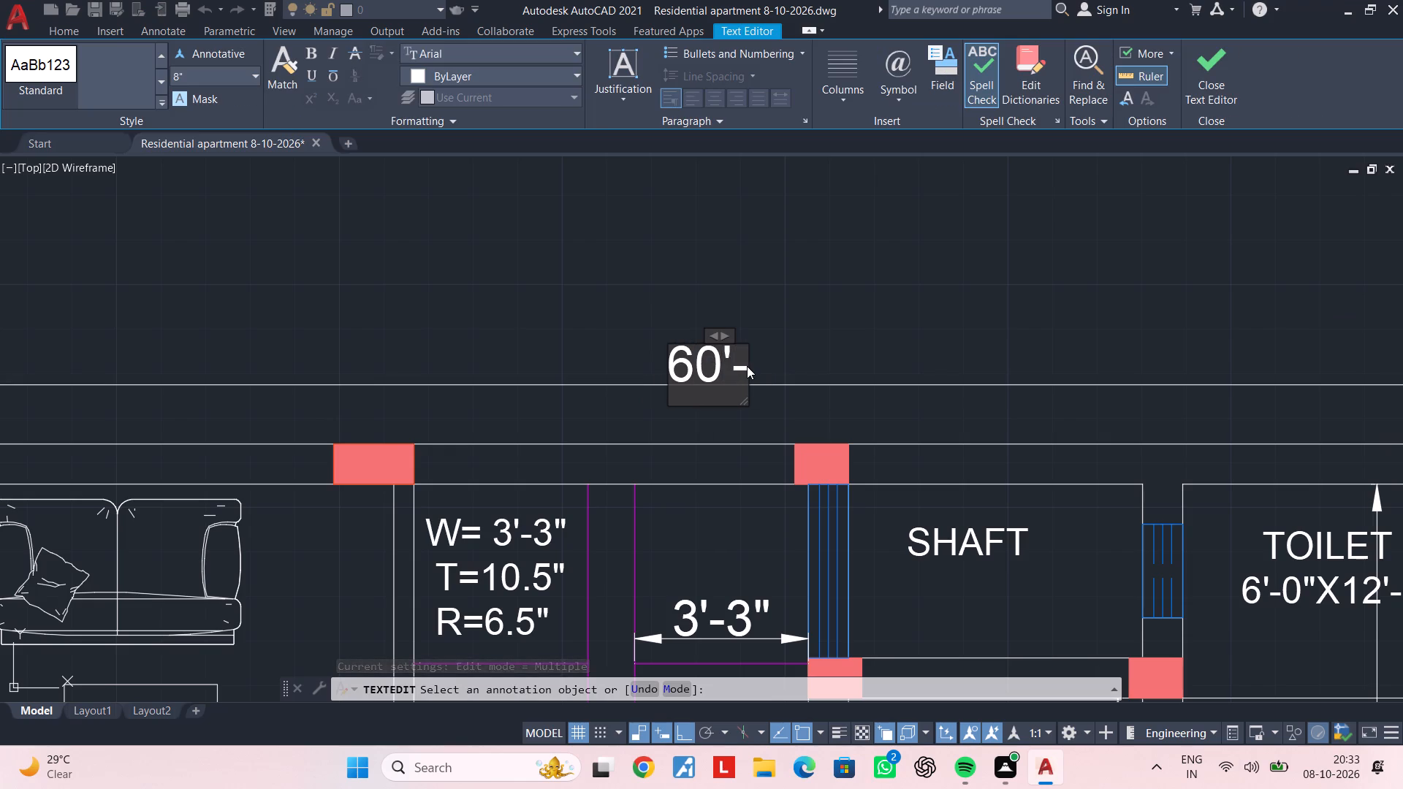
key("0")
key("shift+quotedbl")
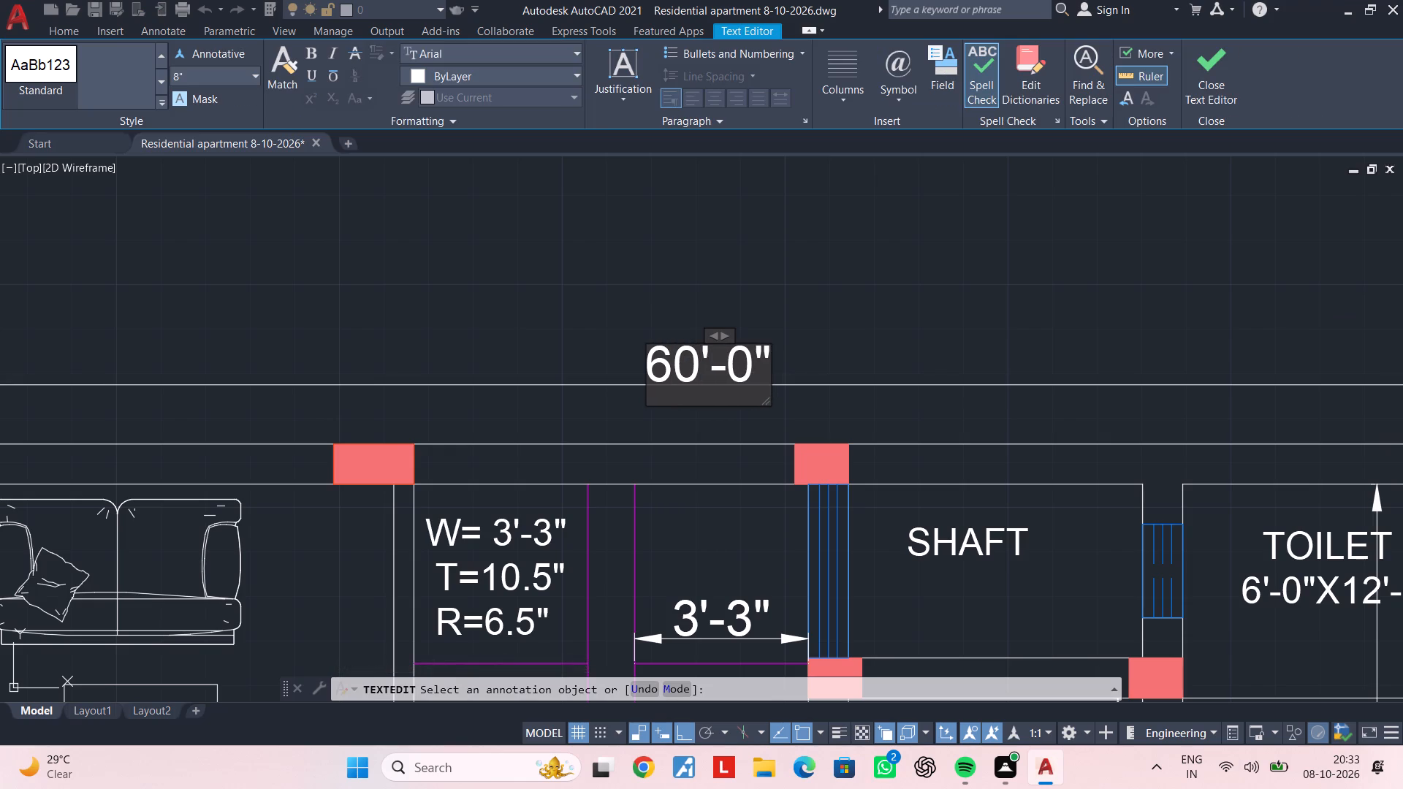
left_click(902, 327)
scroll(852, 339, "down", 3)
middle_click_drag(1128, 370, 583, 357)
key("Escape")
scroll(763, 350, "up", 1)
key("Escape")
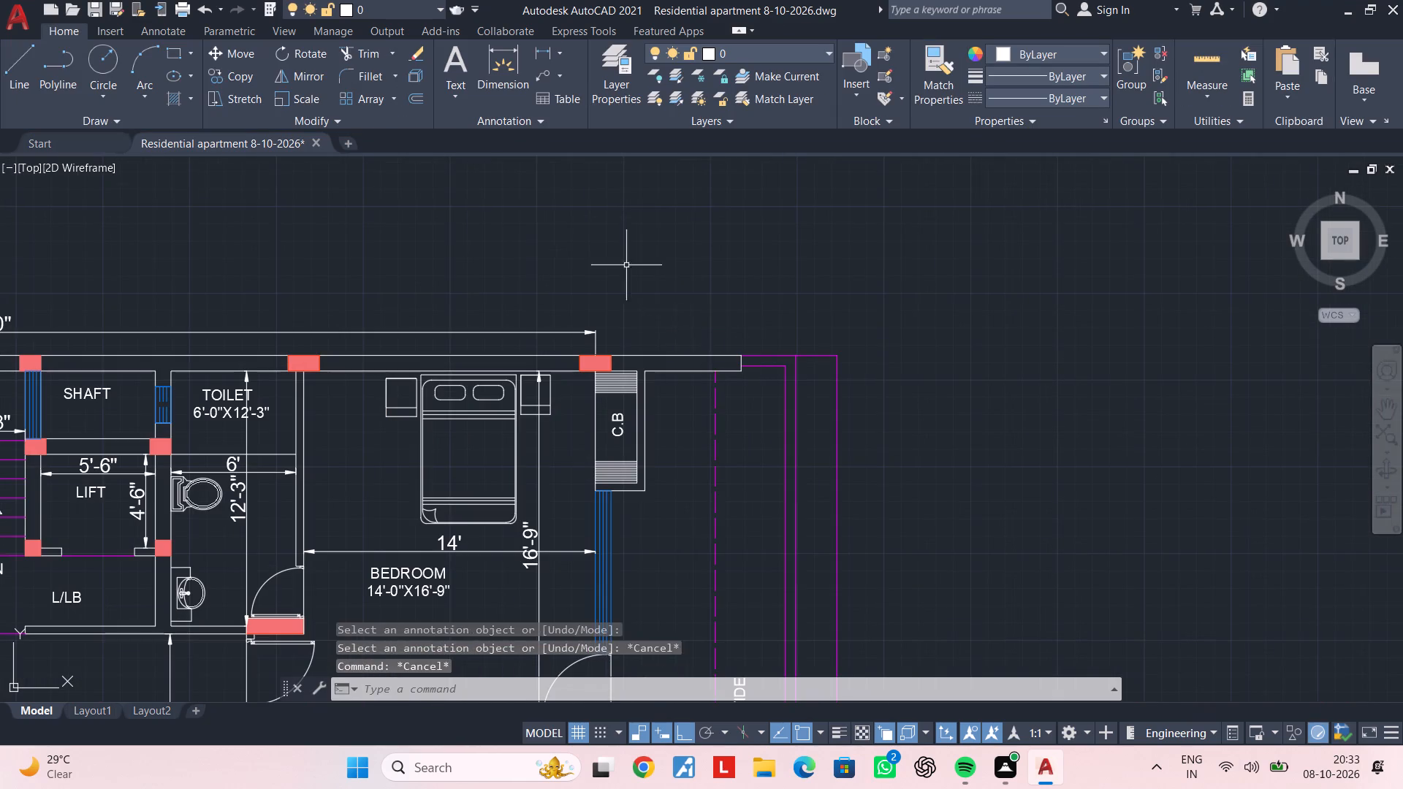
key("Escape")
key("Escape")
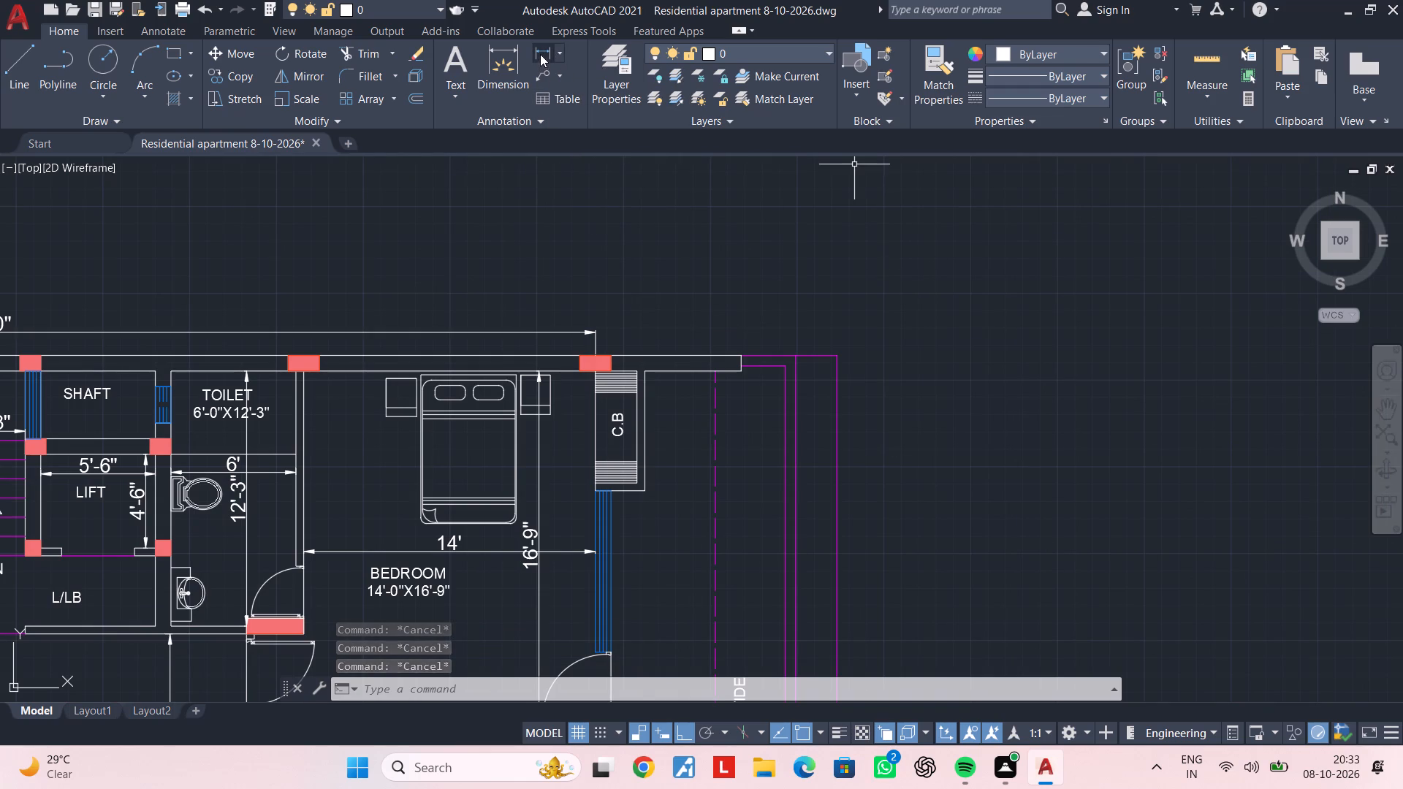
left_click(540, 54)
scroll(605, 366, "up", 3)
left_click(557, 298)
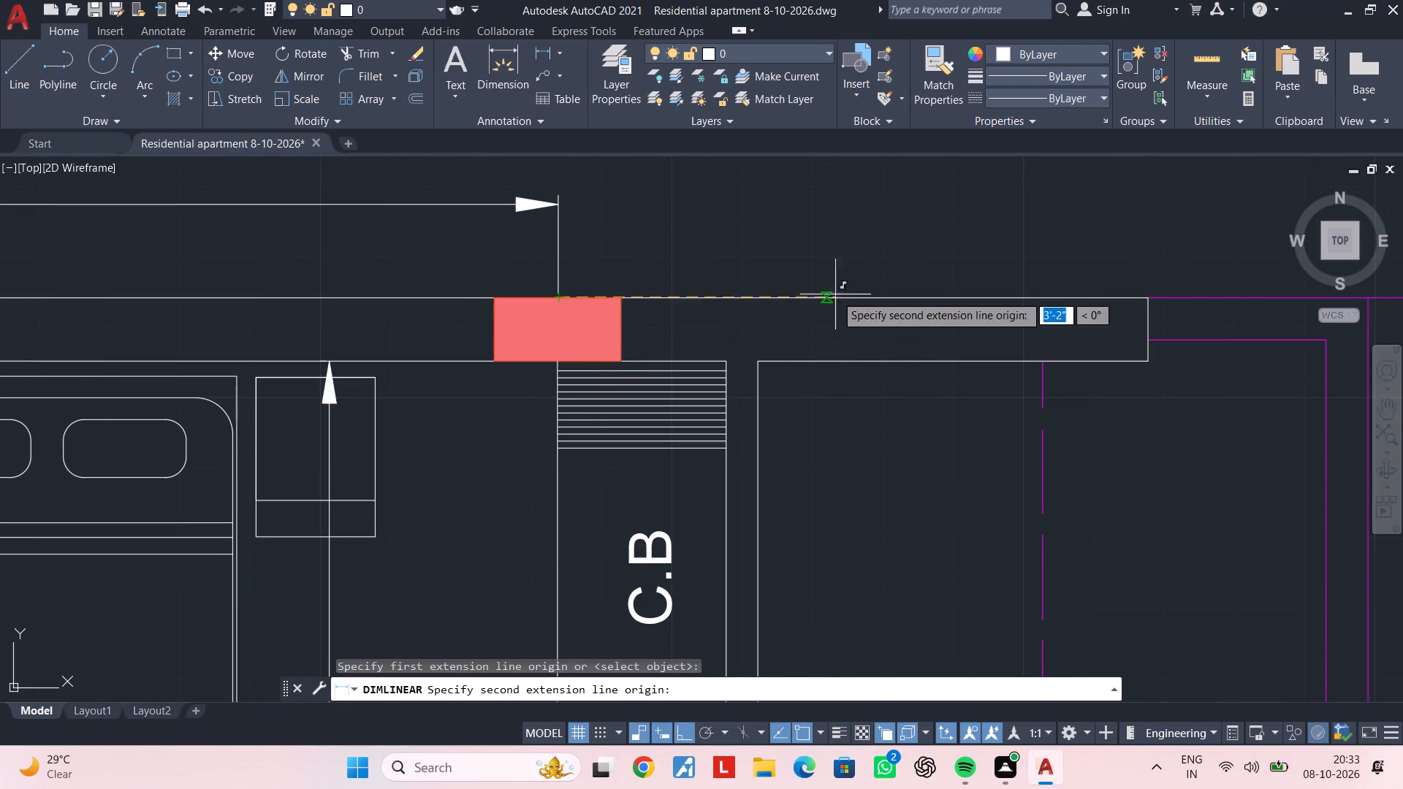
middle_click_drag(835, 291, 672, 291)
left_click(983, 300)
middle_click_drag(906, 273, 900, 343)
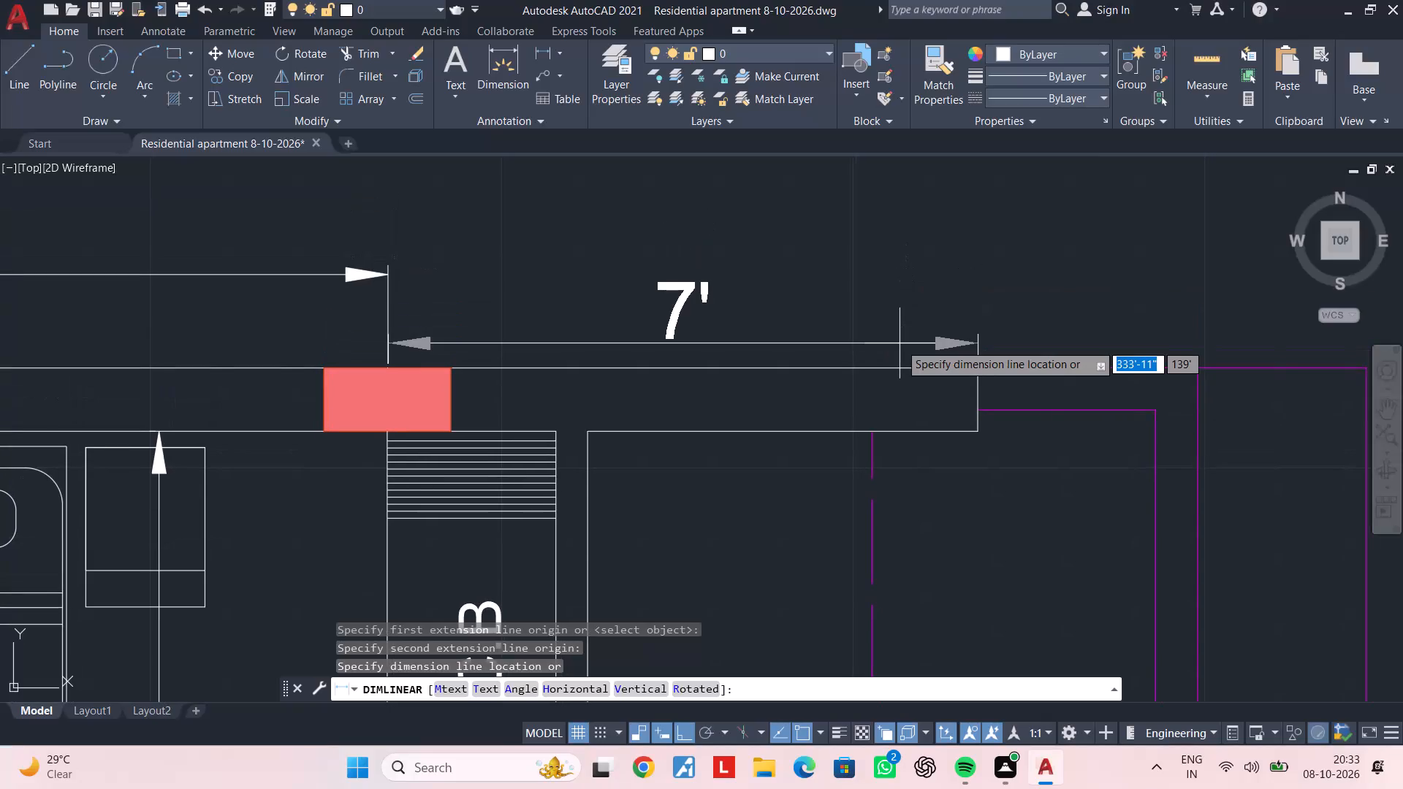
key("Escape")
Add a horizontal linear dimension from the east C.B column's midpoint to the outer magenta boundary's northeast corner, in line with the 60'-0" dimension.
scroll(927, 354, "down", 2)
middle_click_drag(906, 353, 779, 347)
key("space")
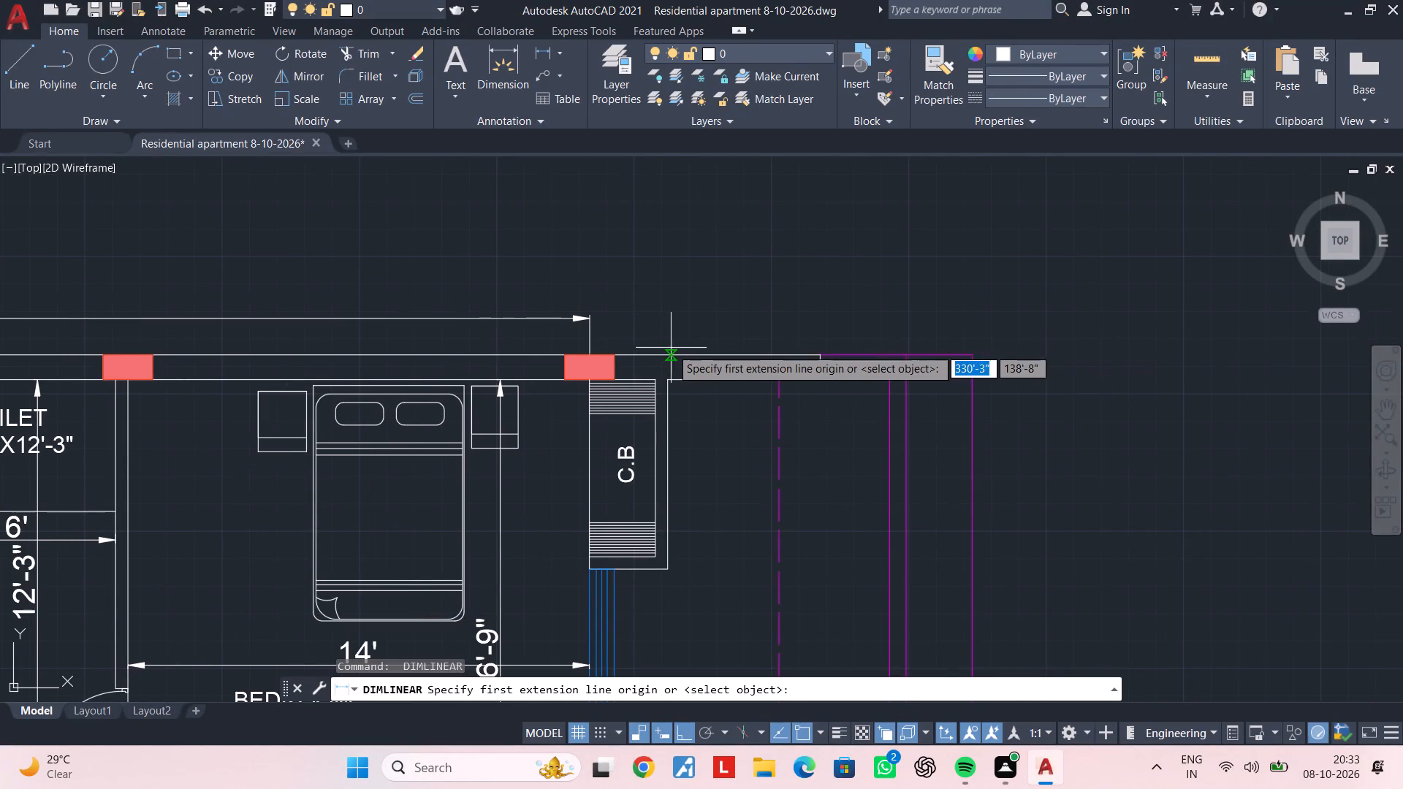
left_click(594, 351)
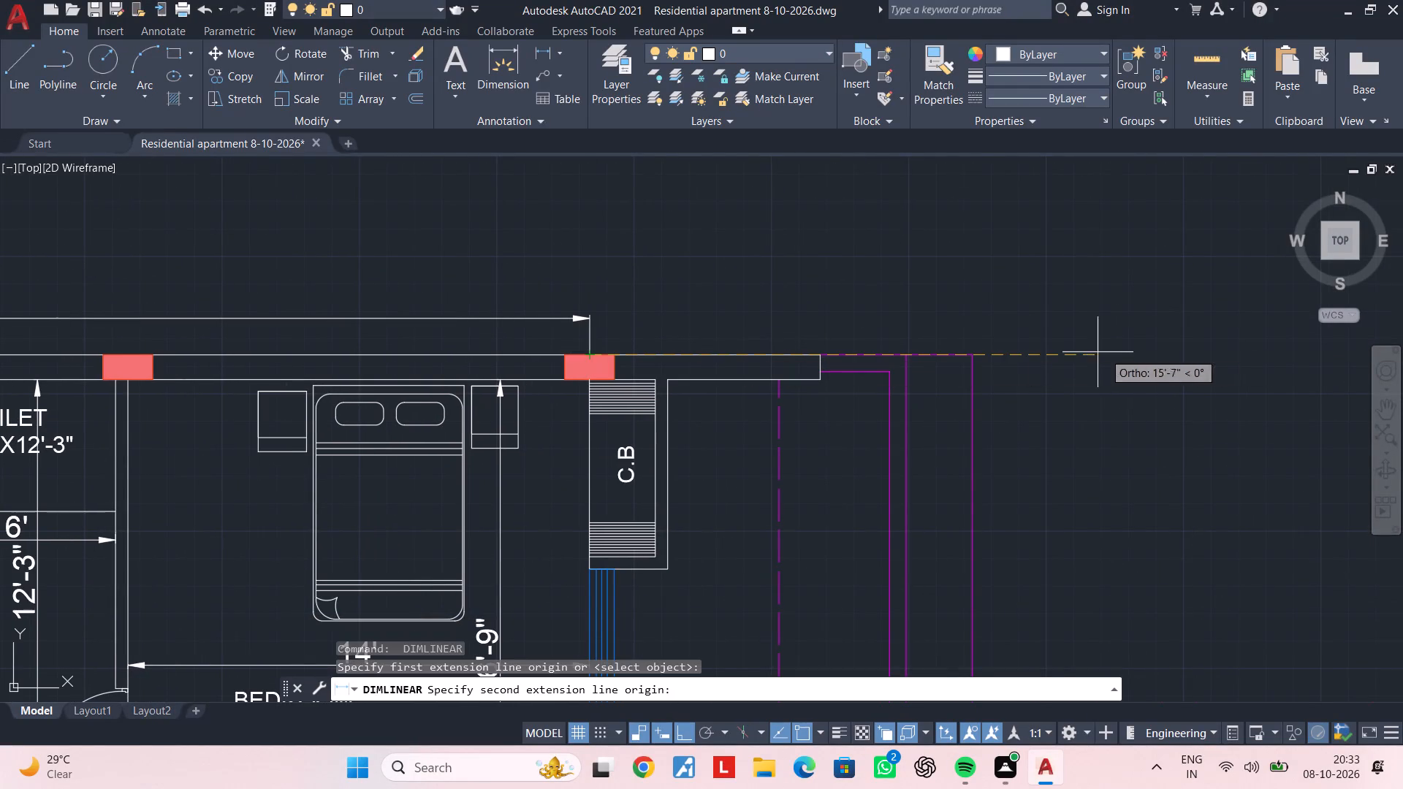
left_click(977, 356)
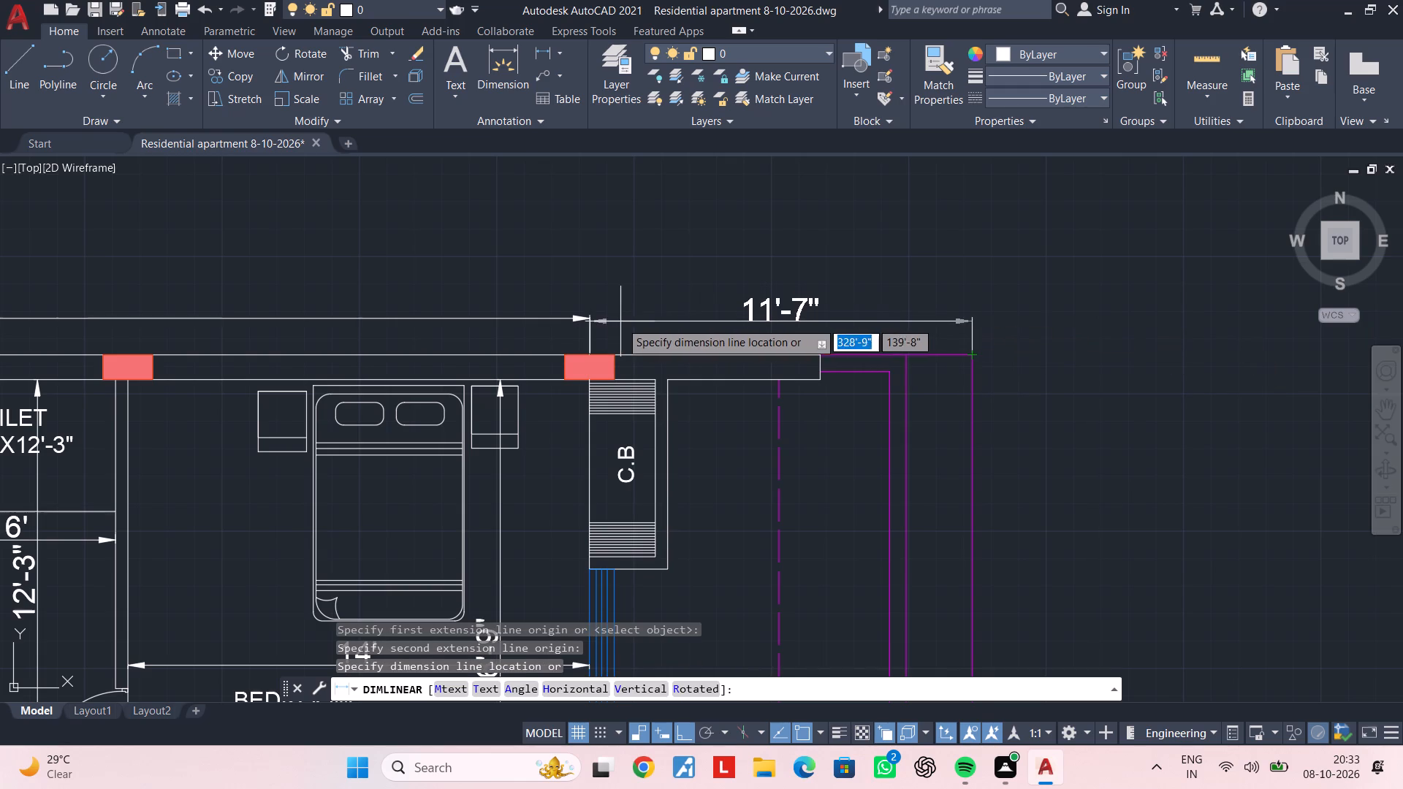
left_click(593, 319)
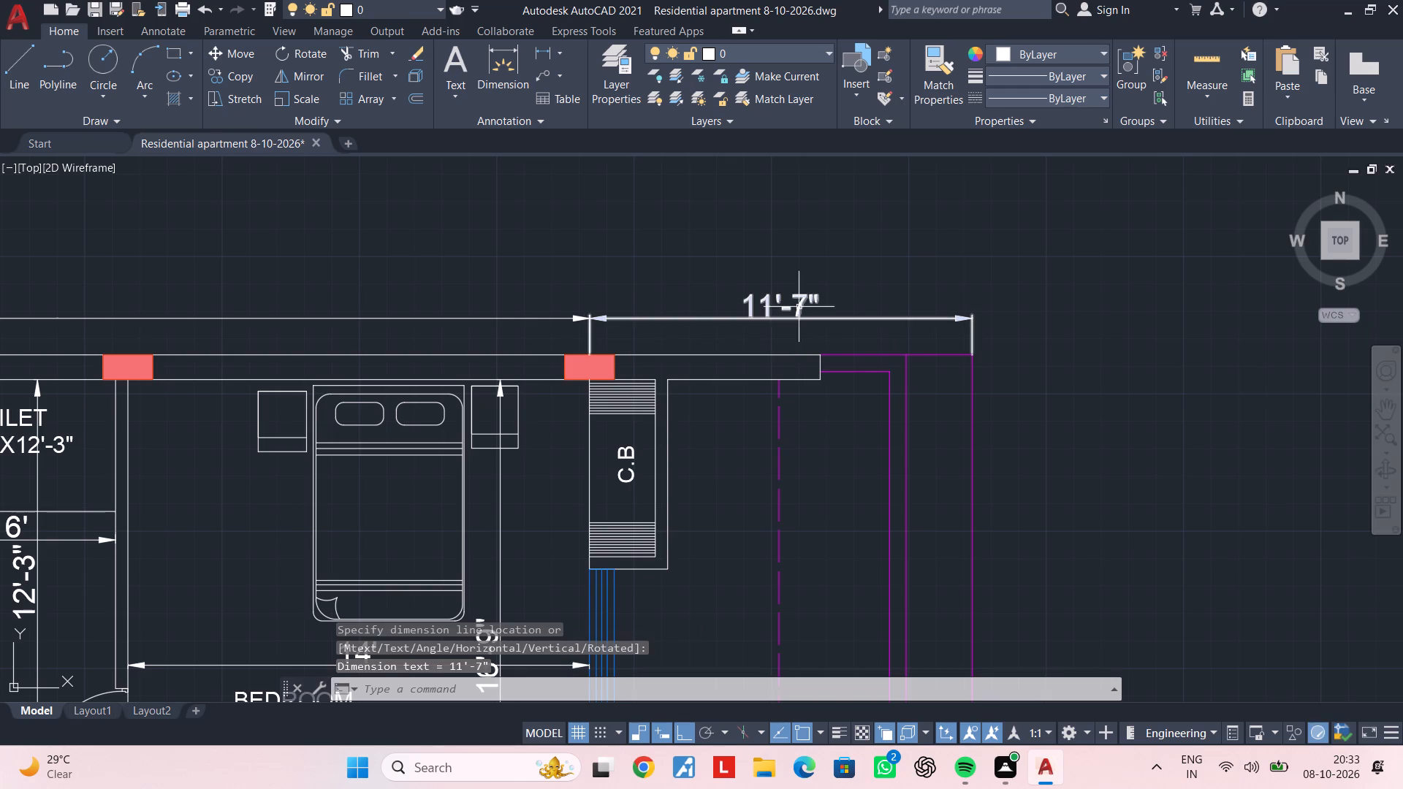
Override the text of the dimension between the east C.B column and the outer magenta boundary with 10'-0".
double_click(799, 307)
double_click(788, 305)
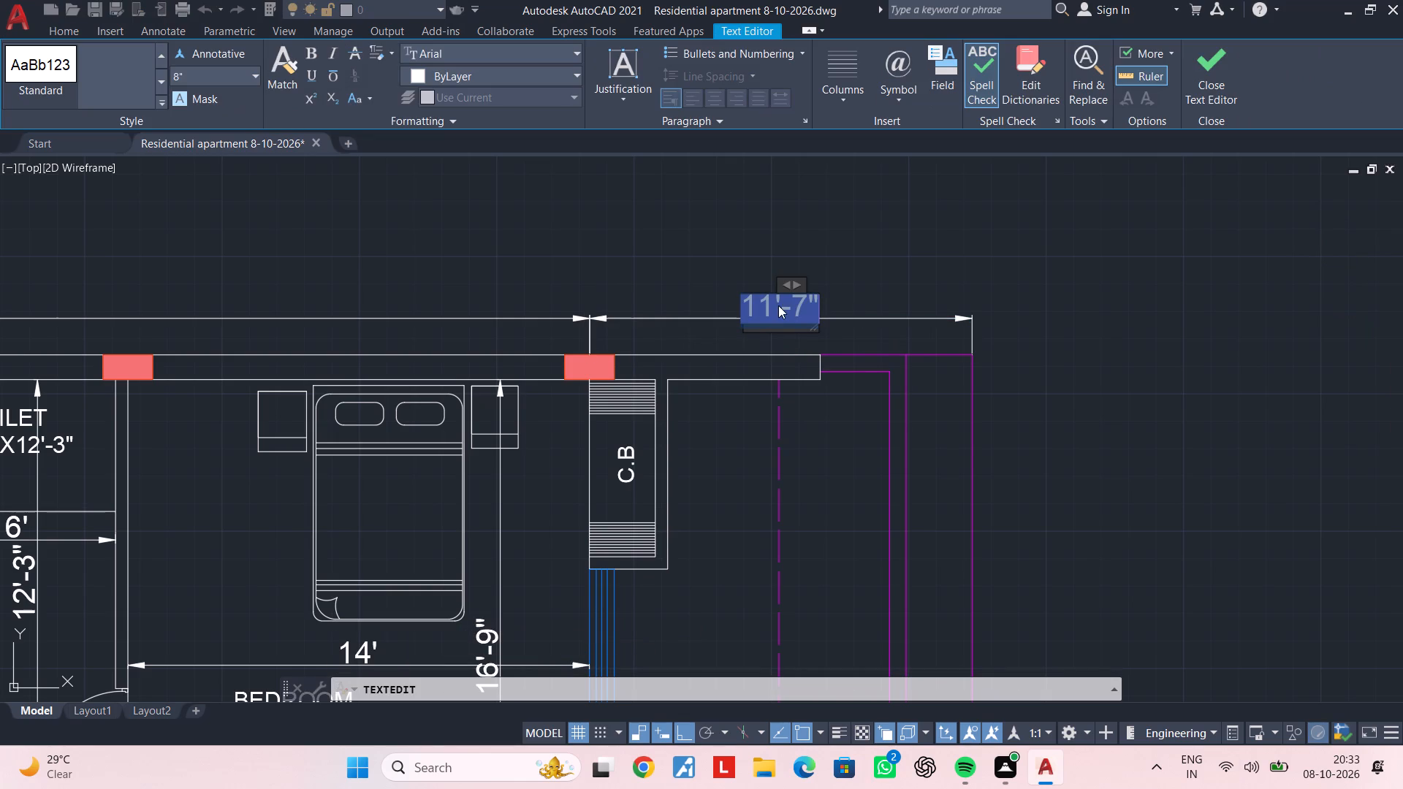
key("BackSpace")
type("10'-0")
key("shift+quotedbl")
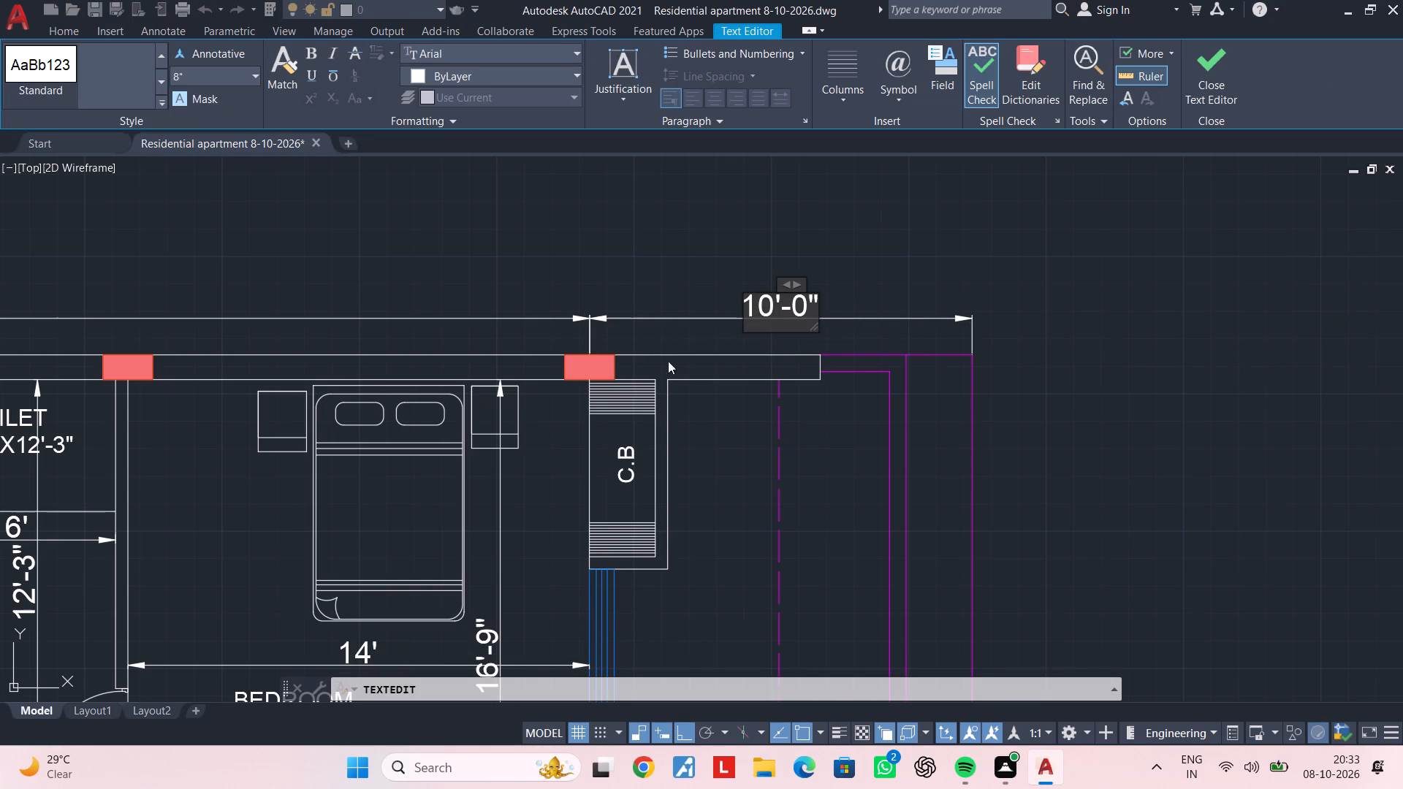
left_click(982, 281)
scroll(978, 281, "down", 2)
middle_click_drag(984, 310, 1252, 512)
key("Escape")
key("Escape")
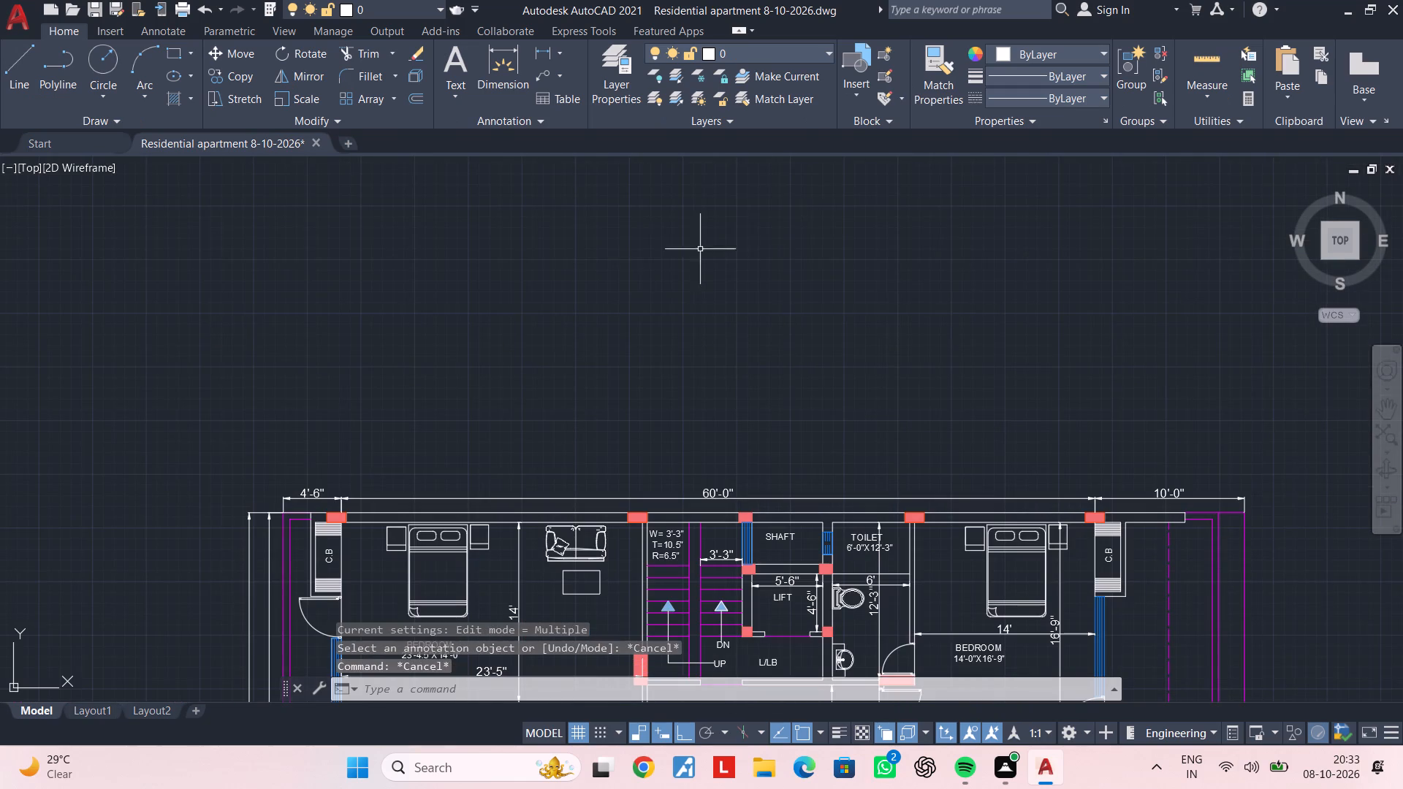
Add an overall horizontal linear dimension between the outer magenta boundary's northwest and northeast corners, above the 4'-6", 60'-0" and 10'-0" dimension row.
left_click(543, 52)
scroll(261, 534, "up", 3)
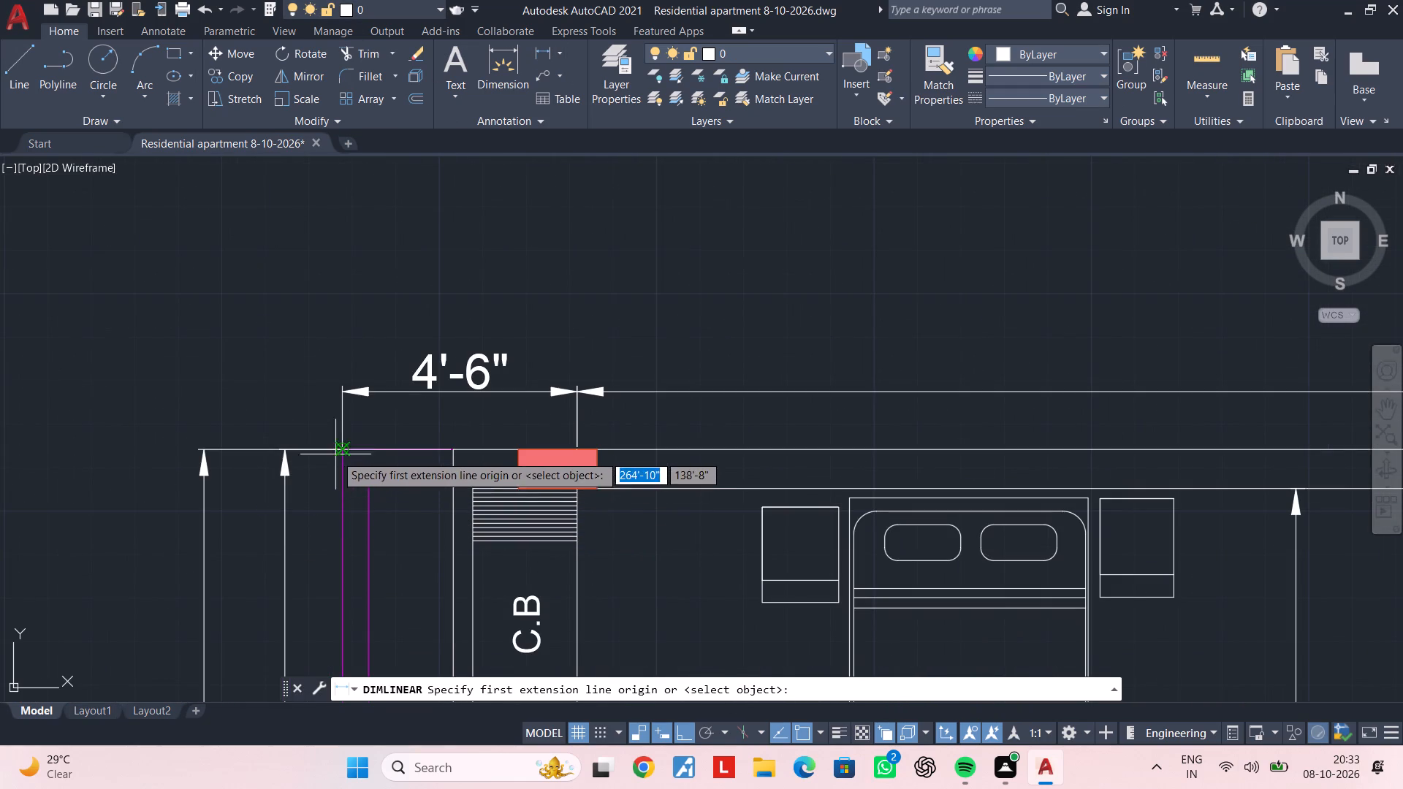
left_click(341, 449)
scroll(849, 478, "down", 1)
middle_click_drag(845, 478, 0, 452)
middle_click_drag(1067, 500, 504, 502)
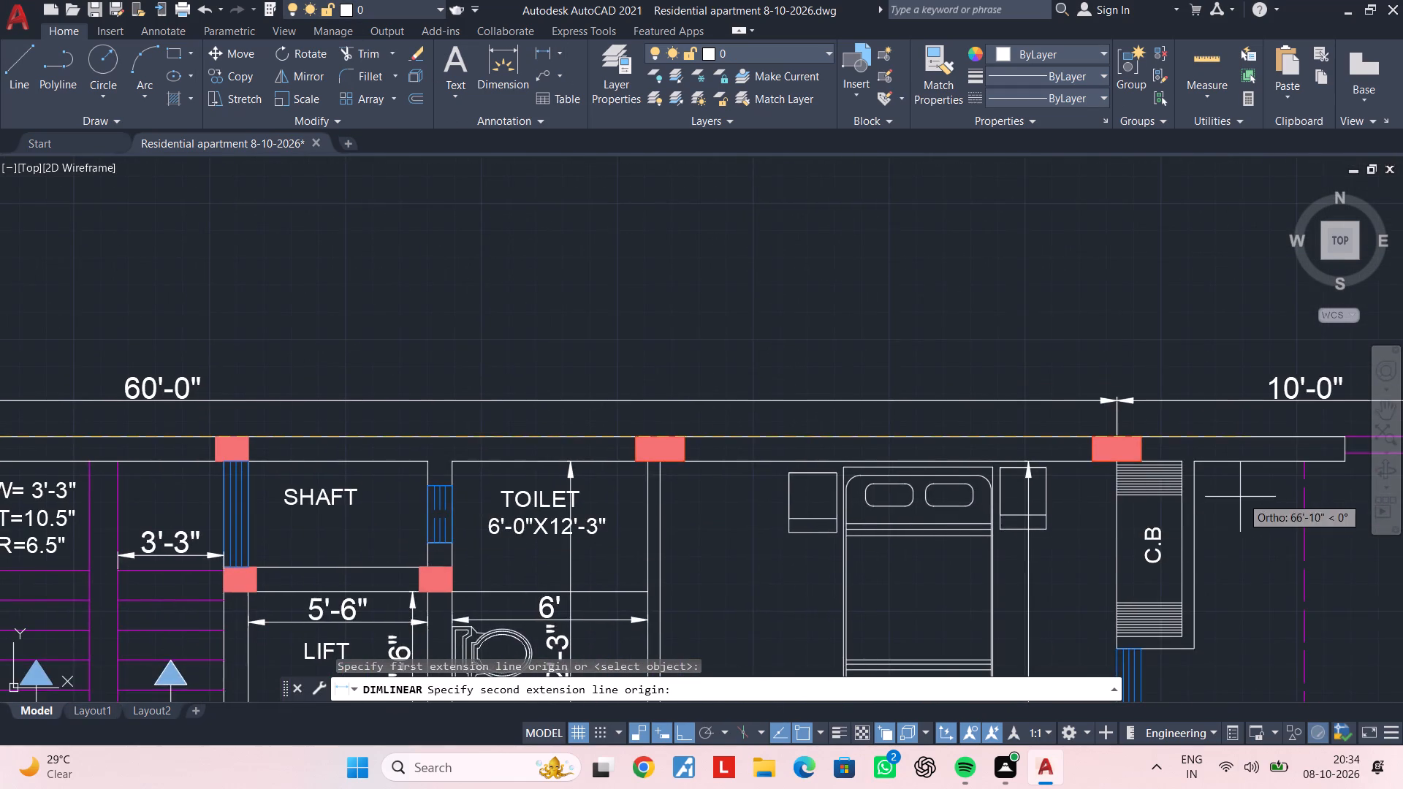
middle_click_drag(1233, 497, 574, 500)
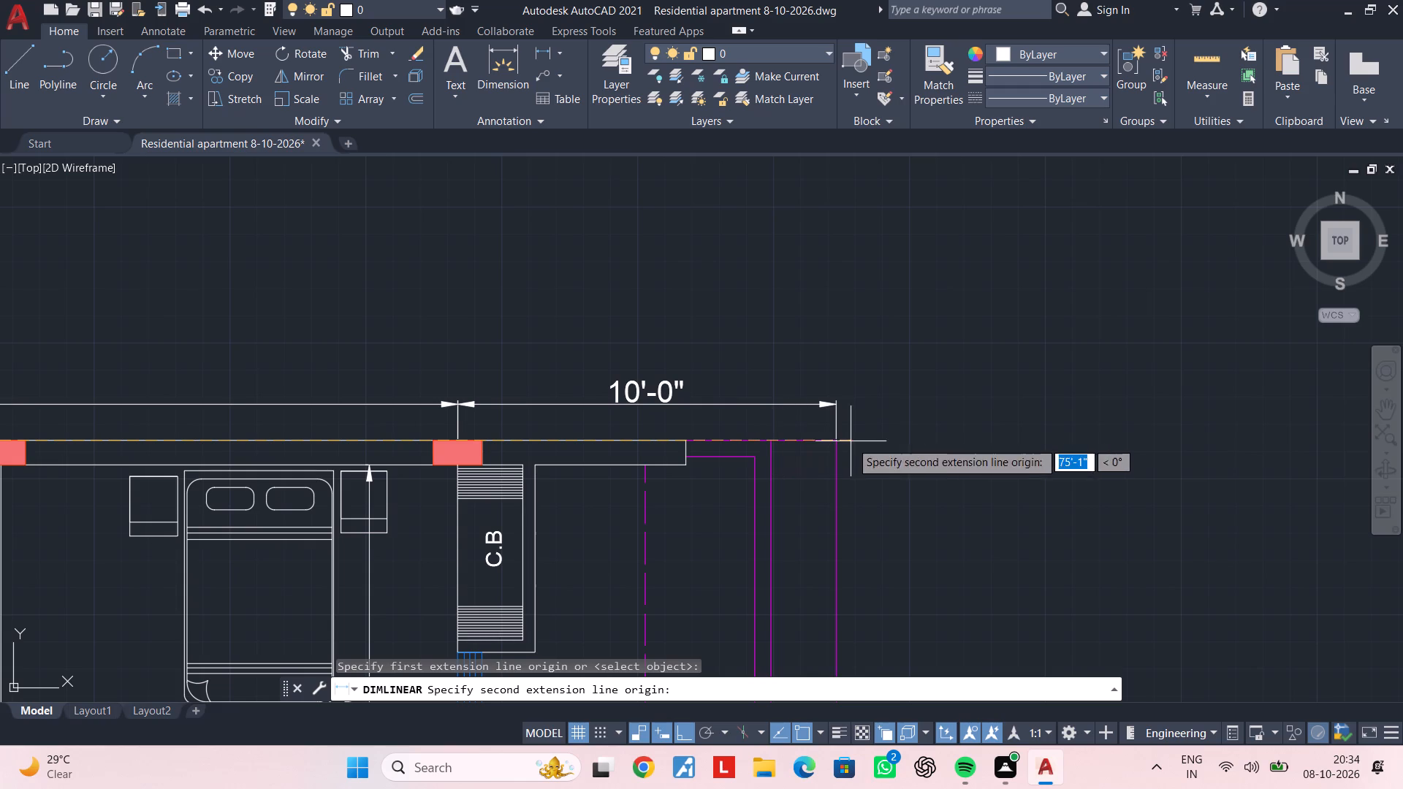
left_click(834, 441)
middle_click_drag(722, 367, 790, 446)
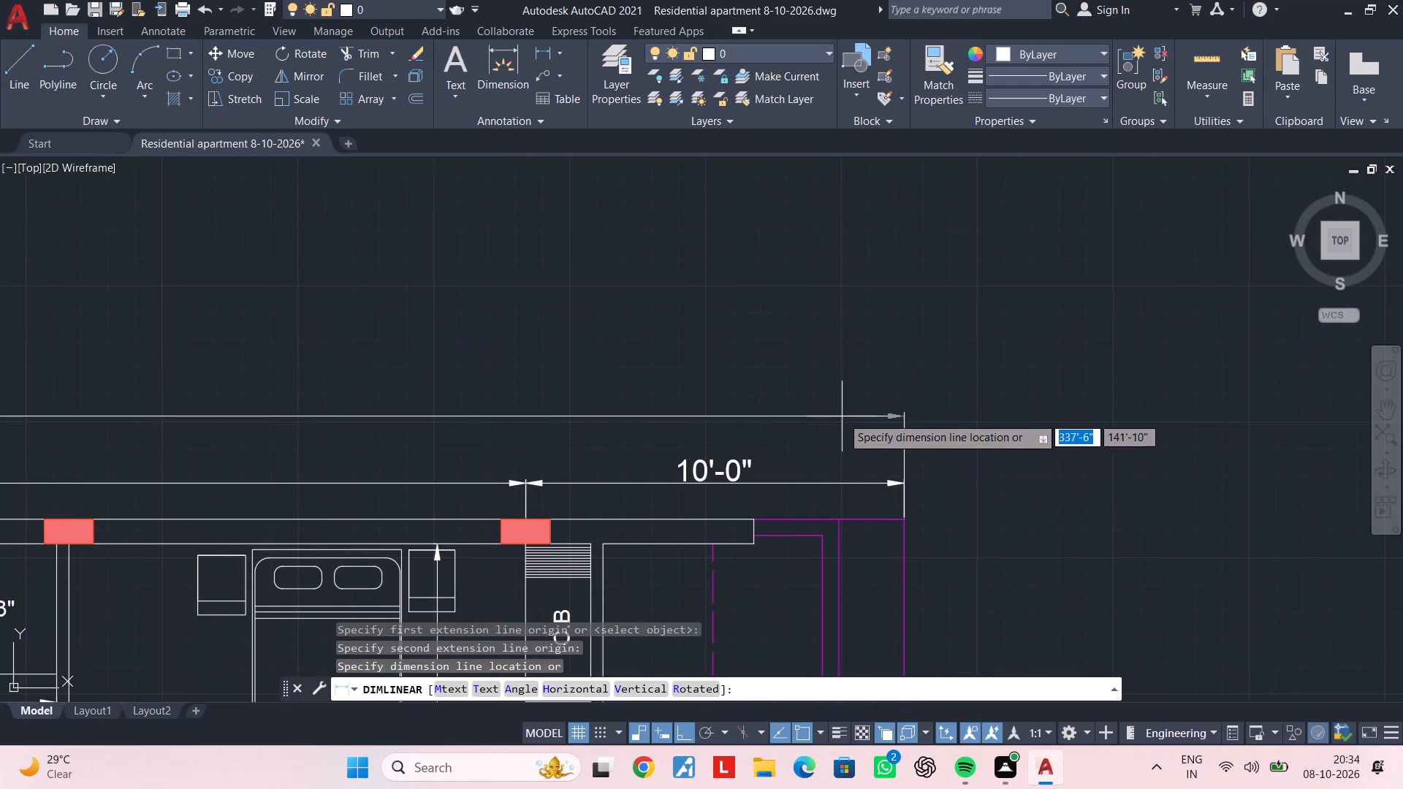
scroll(842, 415, "down", 2)
middle_click_drag(842, 415, 877, 424)
left_click(878, 422)
key("Escape")
key("Escape")
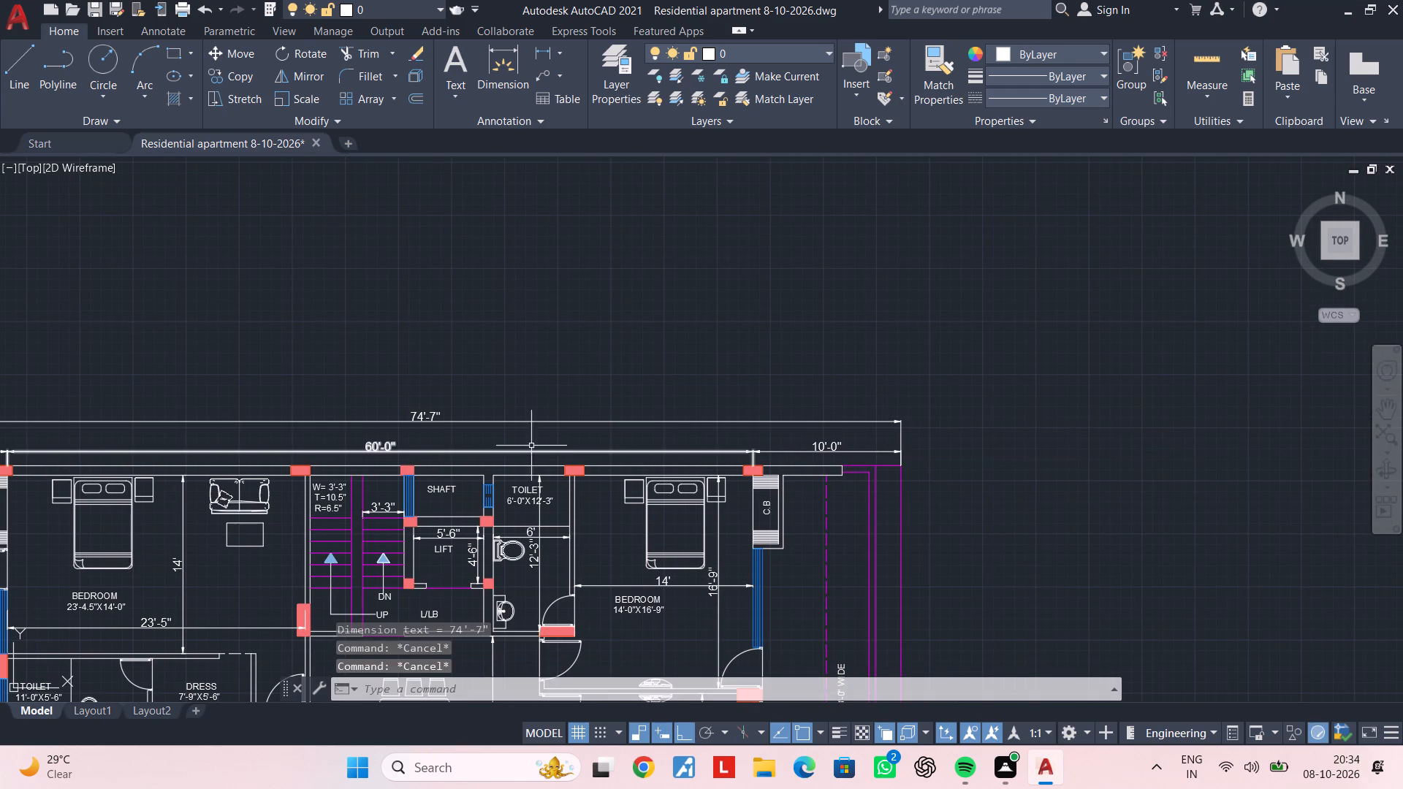
key("Escape")
key("Escape")
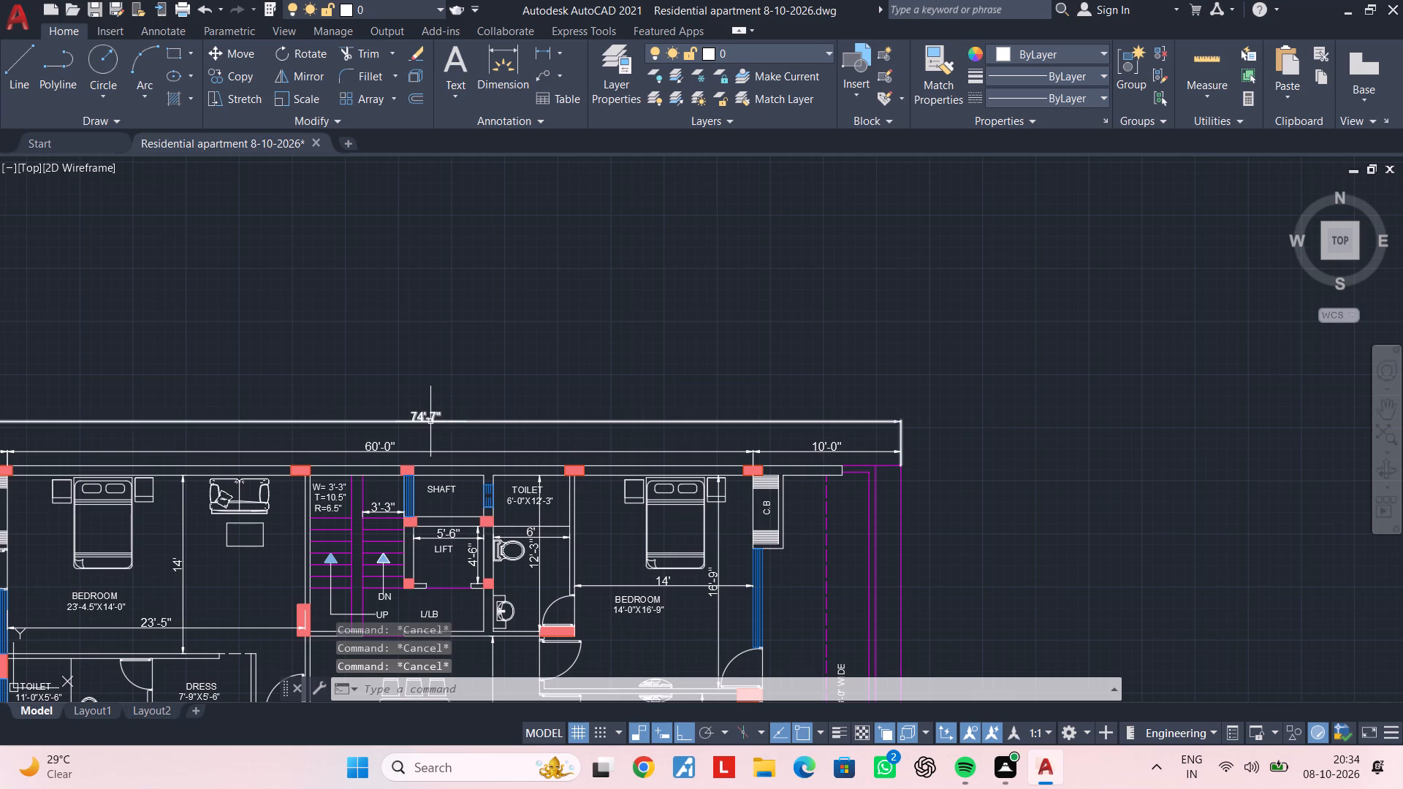
Examine the dimensioned floor plan and the whole row of plans.
scroll(426, 437, "down", 1)
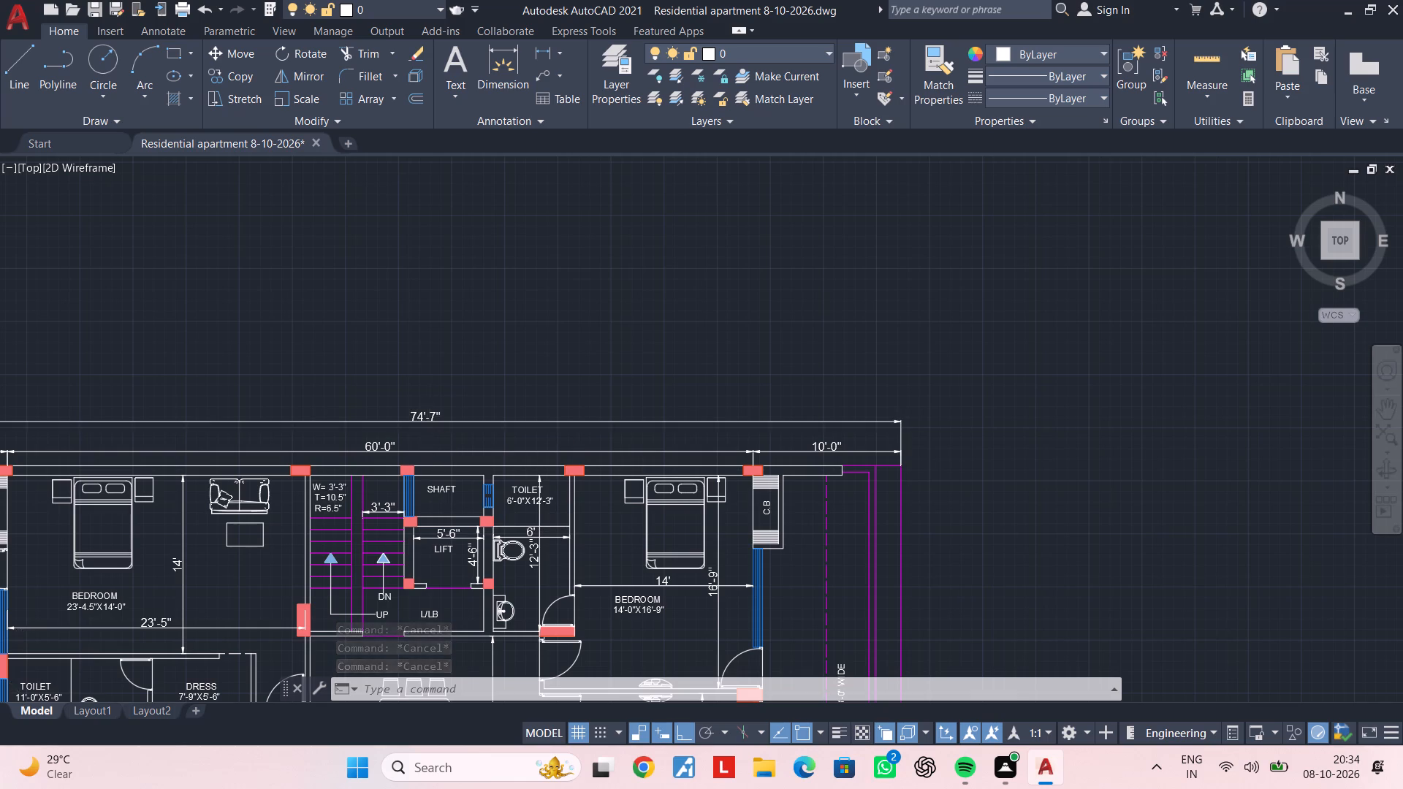
middle_click_drag(426, 437, 475, 365)
key("Escape")
middle_click_drag(753, 494, 433, 420)
key("Escape")
scroll(451, 428, "down", 2)
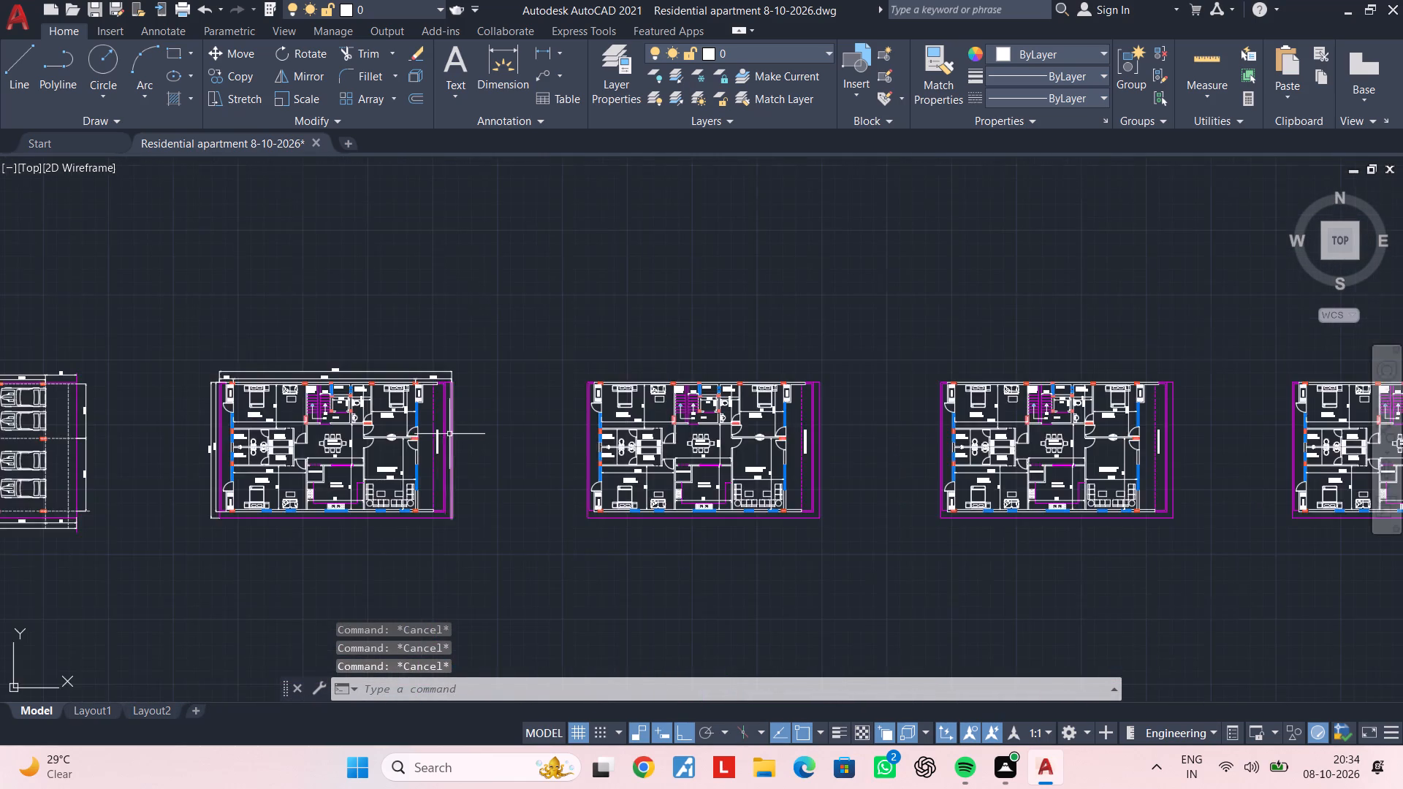
middle_click_drag(442, 439, 503, 411)
key("Escape")
key("Escape")
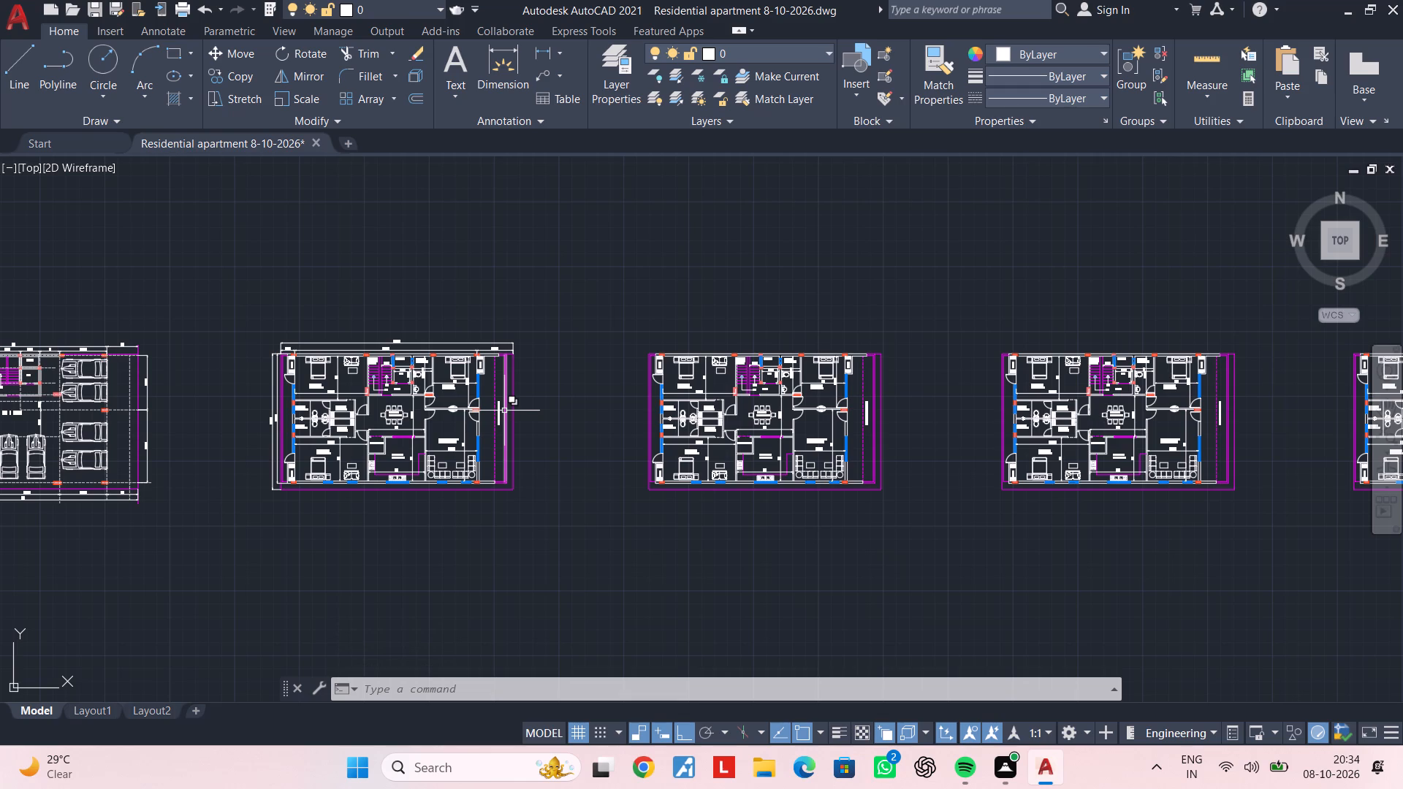
scroll(473, 499, "down", 1)
middle_click_drag(539, 497, 592, 497)
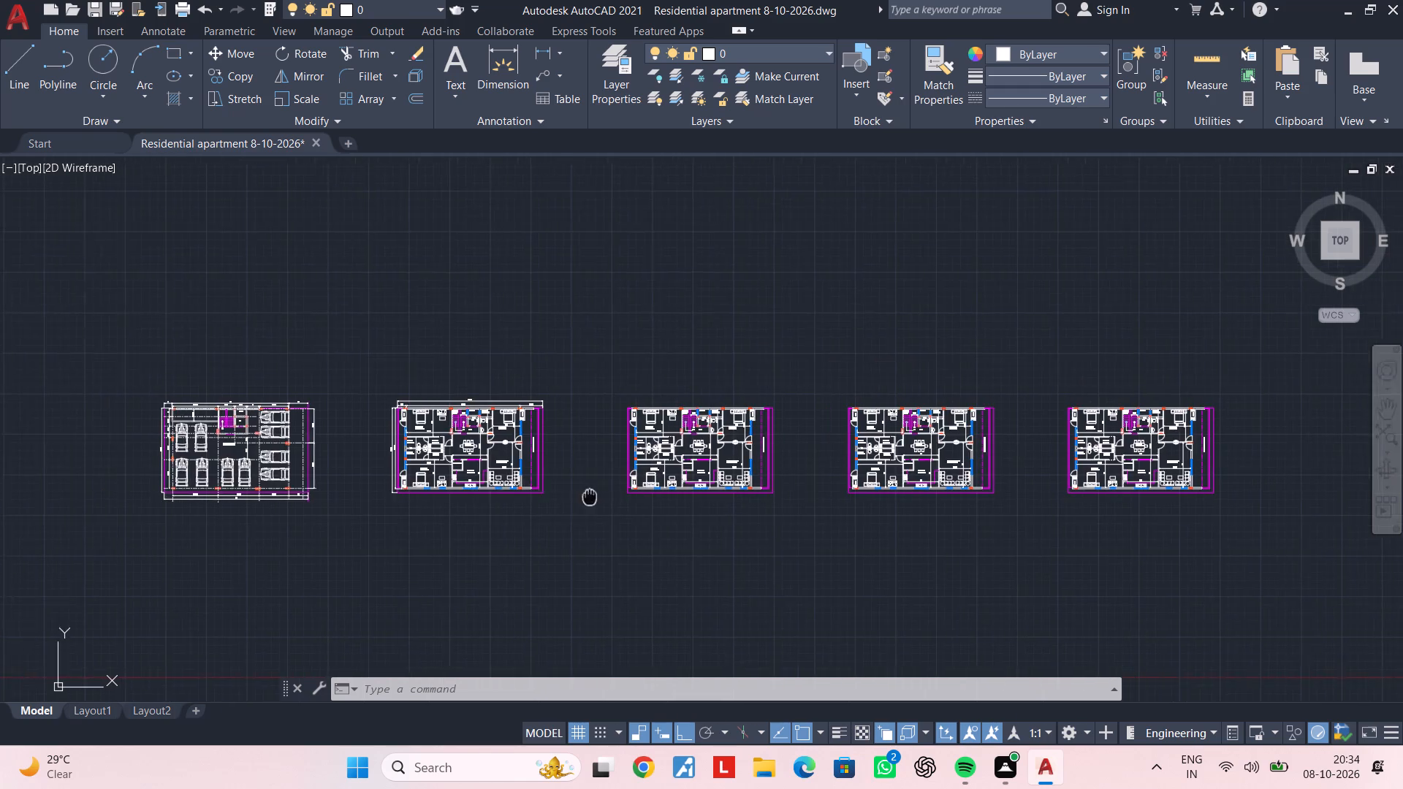
middle_click_drag(592, 497, 600, 498)
Delete the vertical dashed magenta line along the east balcony in a floor plan without outer dimensions.
scroll(600, 465, "up", 2)
scroll(956, 464, "up", 1)
middle_click_drag(1029, 441, 875, 452)
scroll(931, 419, "up", 2)
middle_click_drag(897, 448, 869, 465)
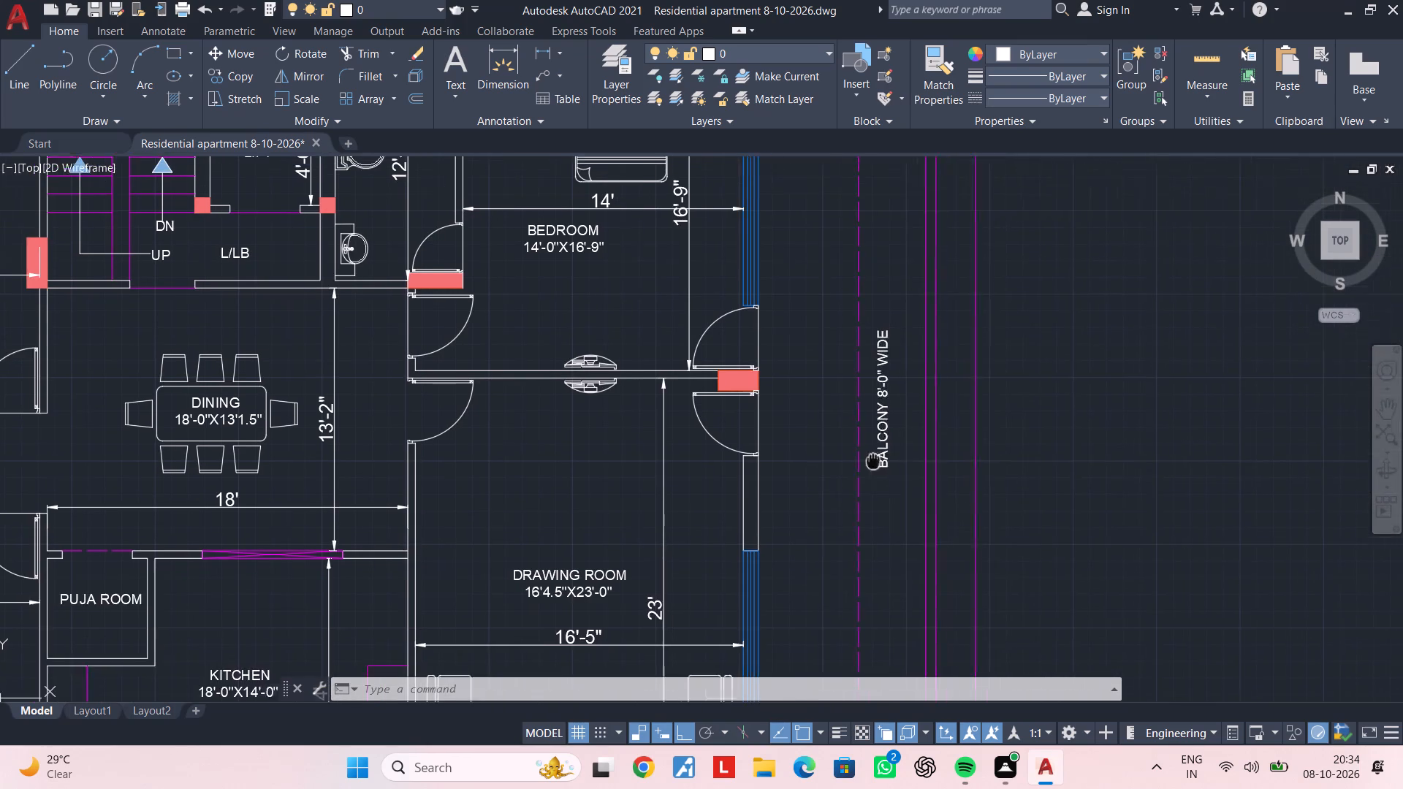
middle_click_drag(869, 465, 856, 470)
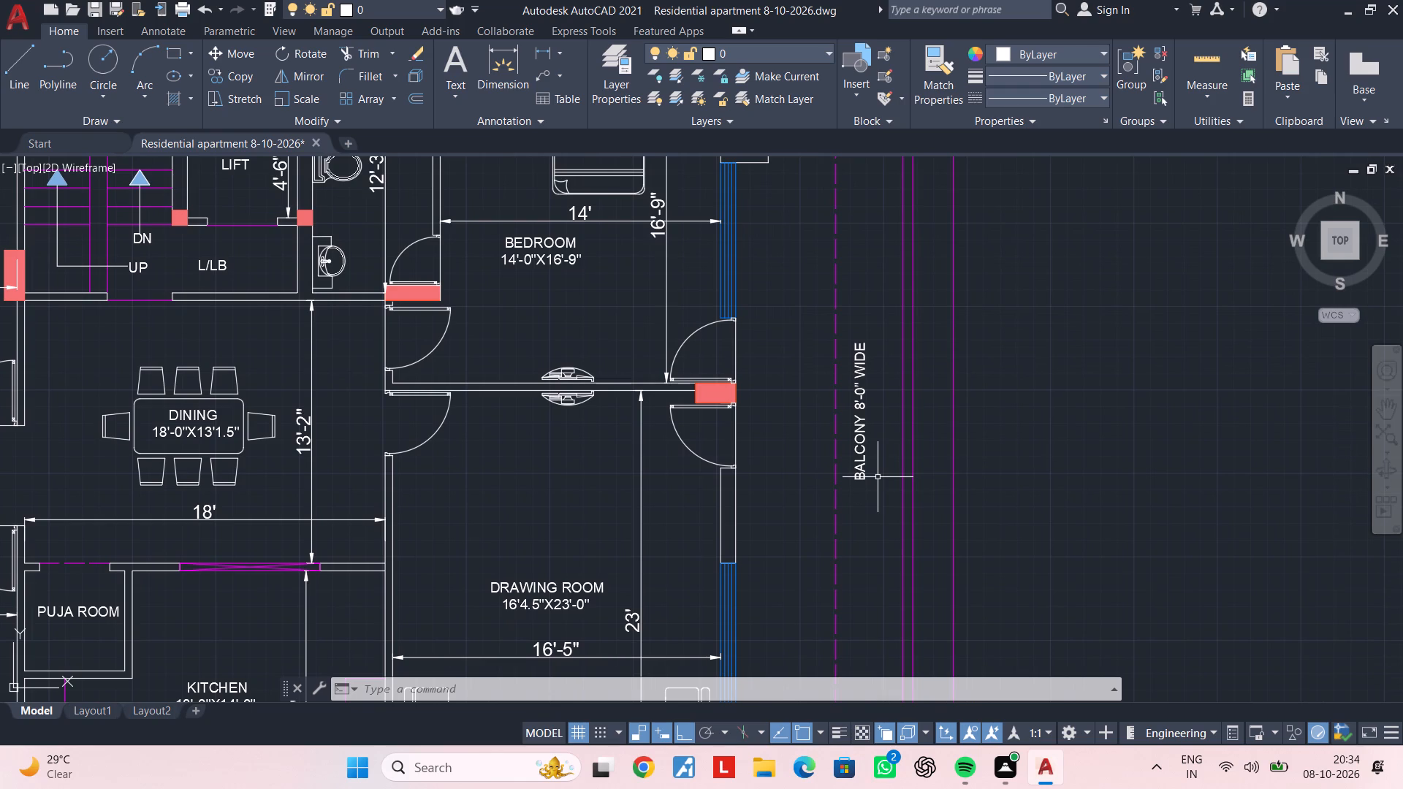
key("Escape")
key("Escape")
scroll(864, 591, "down", 1)
middle_click_drag(864, 579, 862, 462)
key("Escape")
left_click(843, 470)
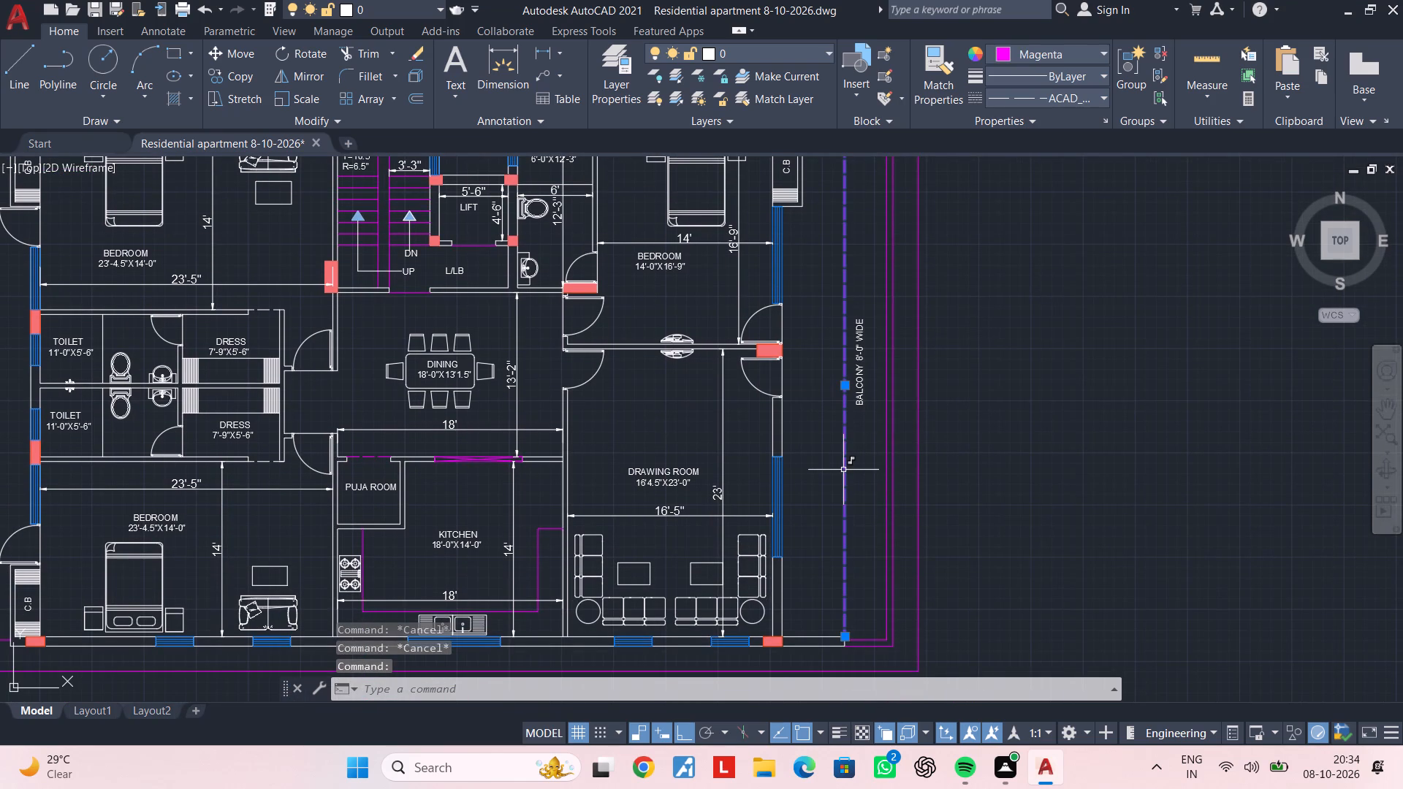
key("Delete")
middle_click_drag(832, 491, 826, 632)
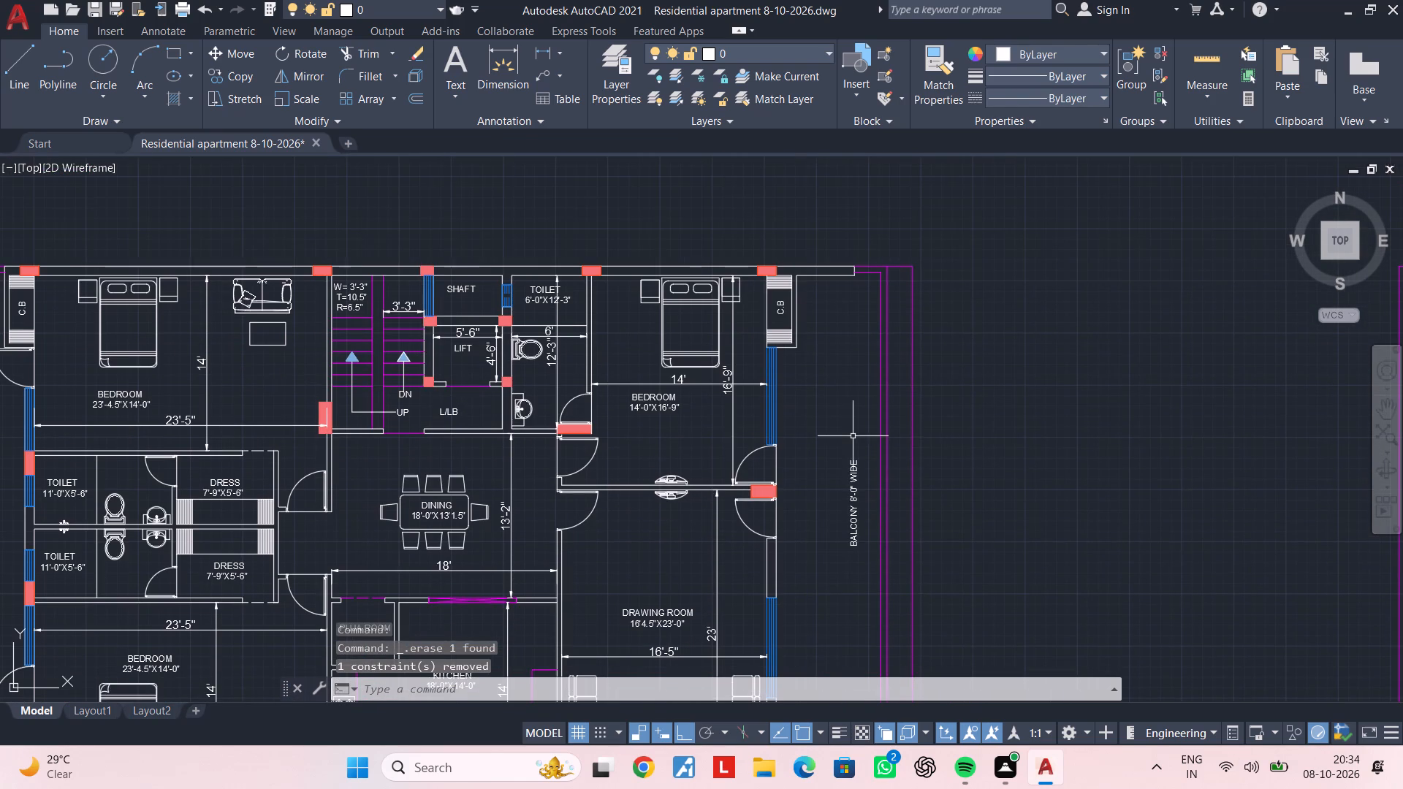
key("Escape")
key("Escape")
key("Escape")
key("Escape")
key("Escape")
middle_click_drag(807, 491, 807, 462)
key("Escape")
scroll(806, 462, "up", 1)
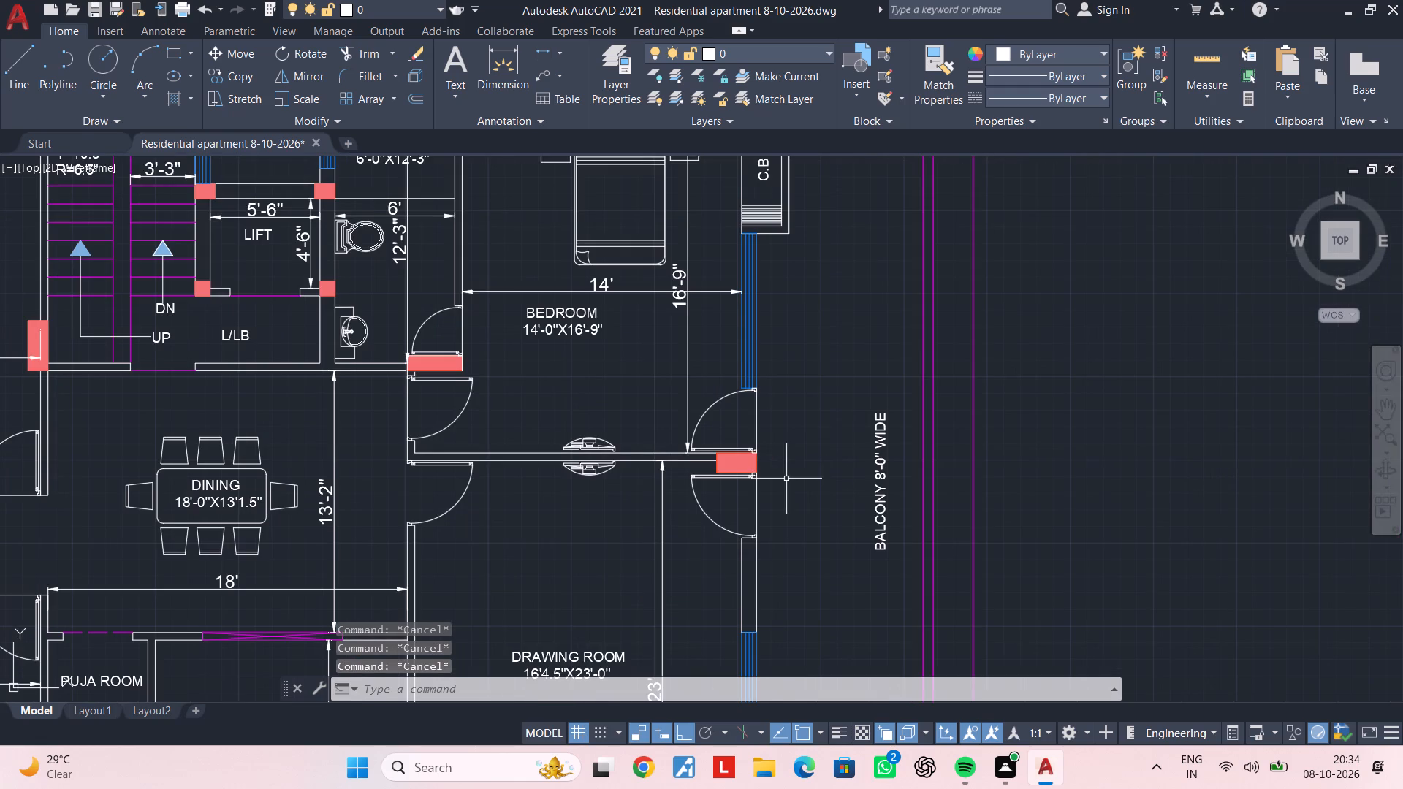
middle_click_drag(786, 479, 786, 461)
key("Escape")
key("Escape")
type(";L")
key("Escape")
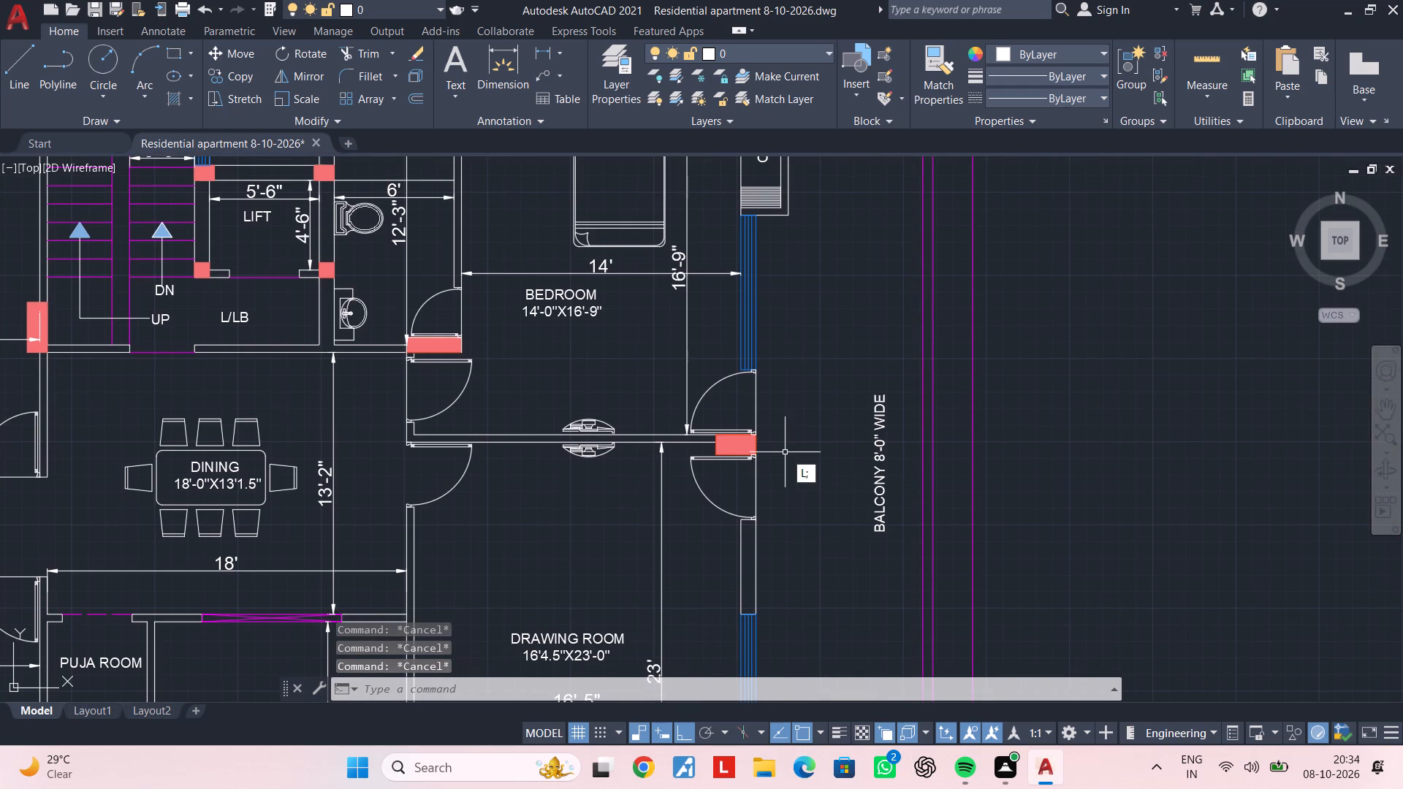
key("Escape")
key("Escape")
Offset the outer face of the drawing room's east wall 4' outward into the balcony.
type("OF")
key("space")
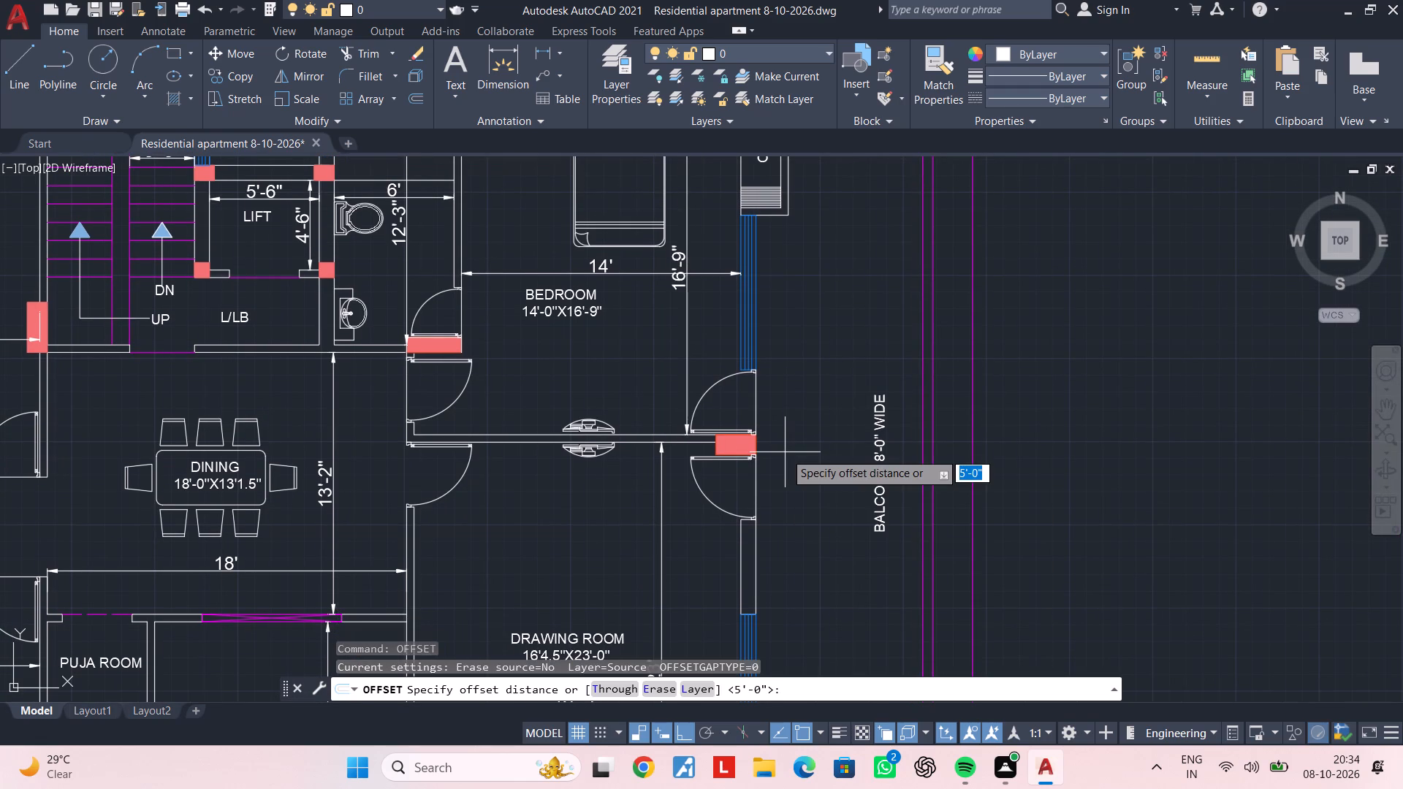
type("4'")
key("Return")
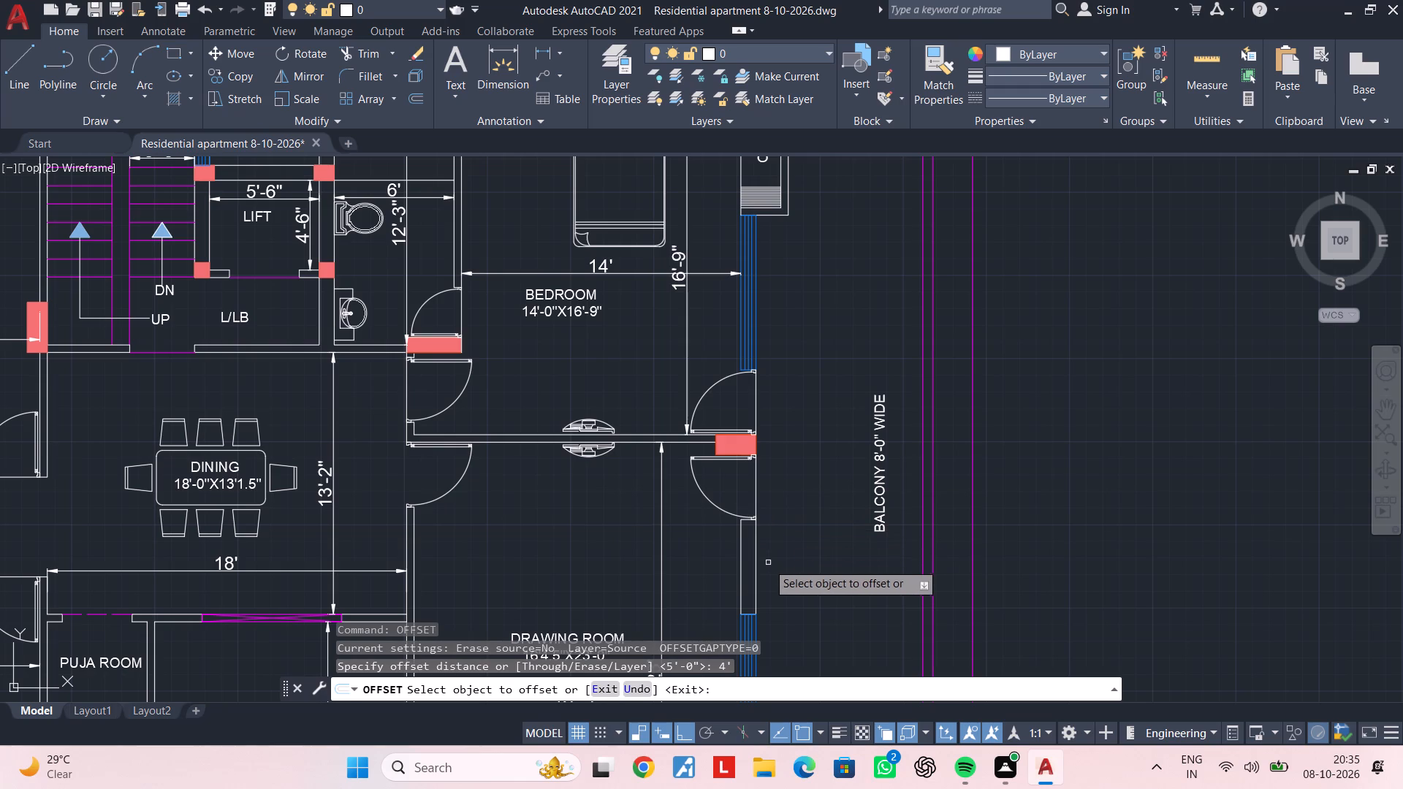
left_click(758, 566)
left_click(866, 563)
key("Escape")
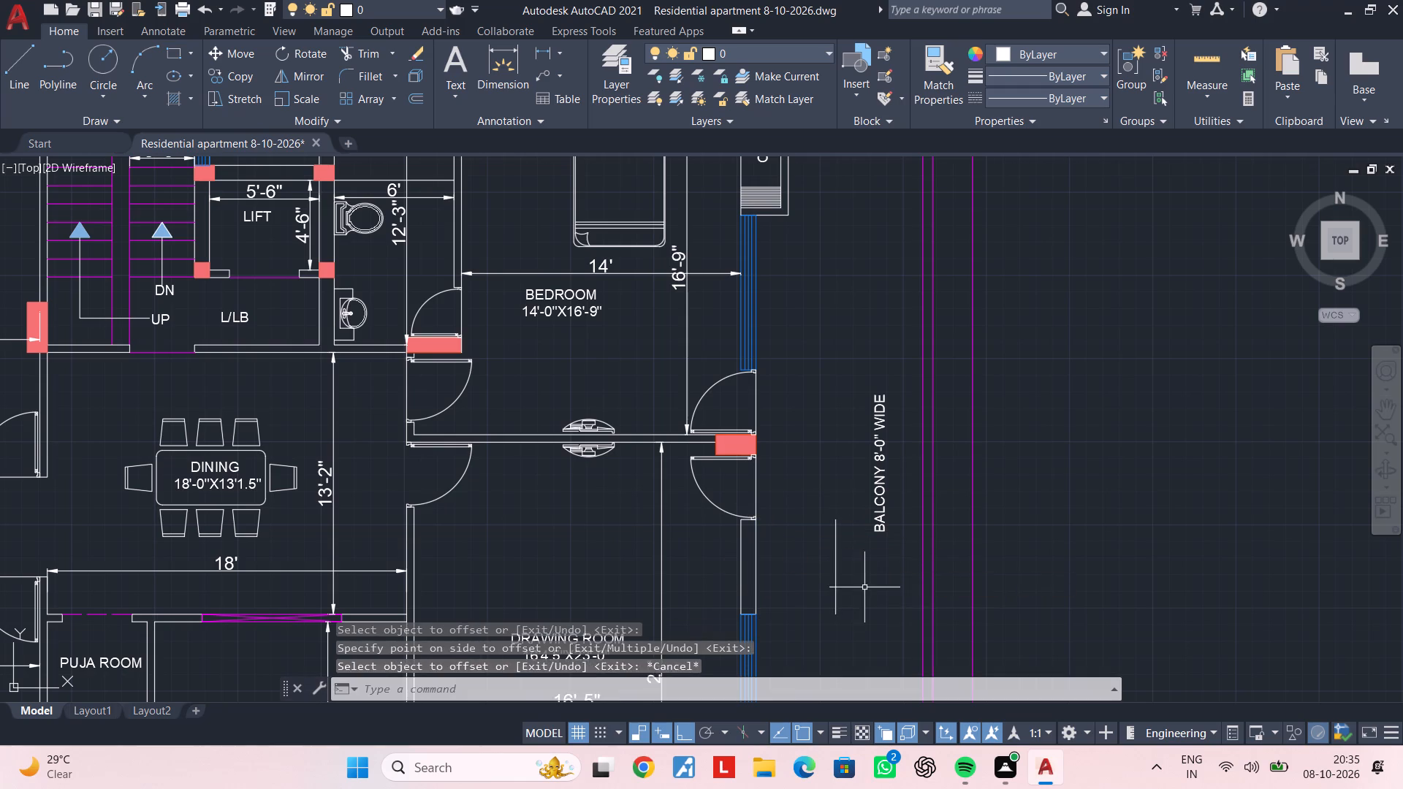
Extend both ends of the offset balcony line to the plan's north and south outer walls.
scroll(865, 587, "down", 2)
middle_click_drag(870, 579, 837, 446)
key("Escape")
key("Escape")
type("EX")
key("space")
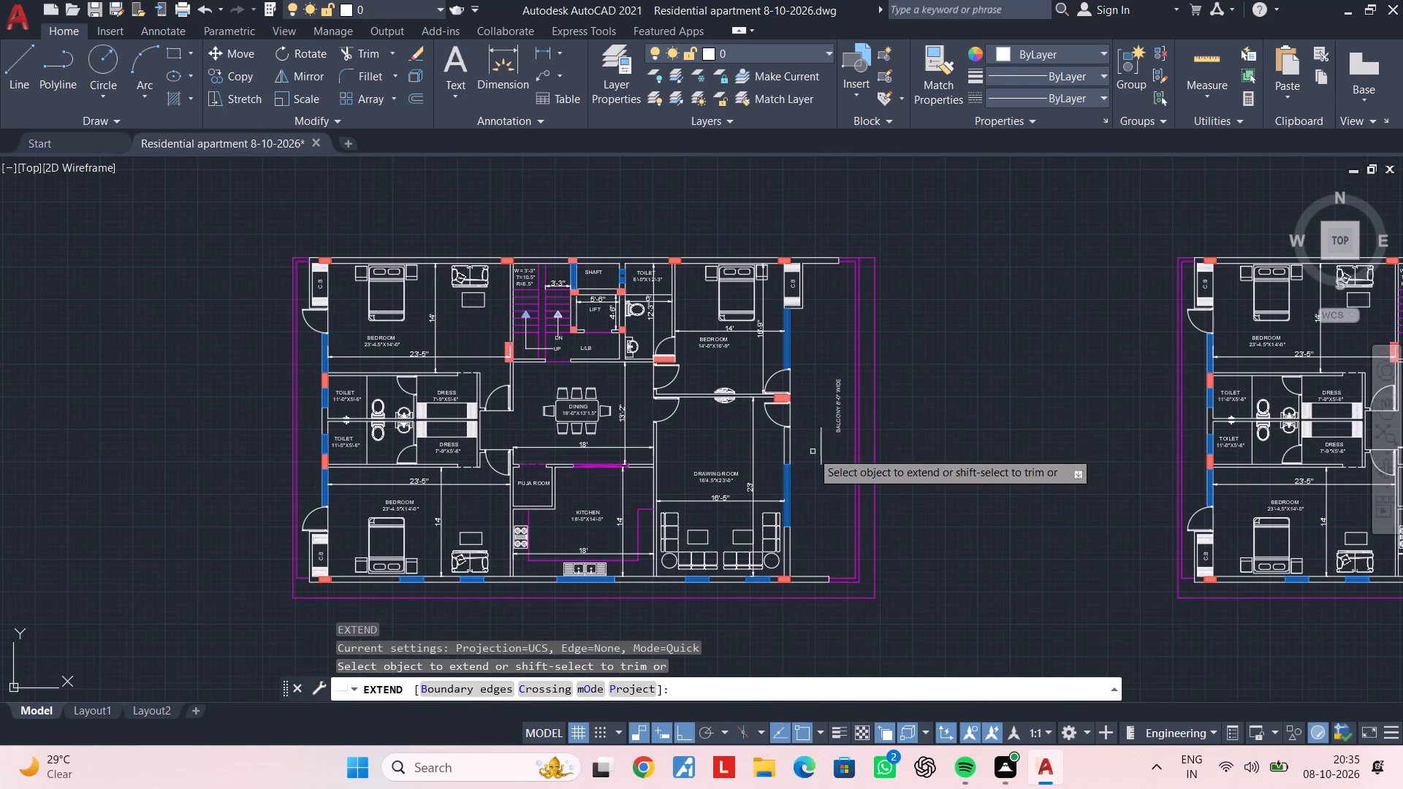
left_click(819, 449)
left_click(820, 446)
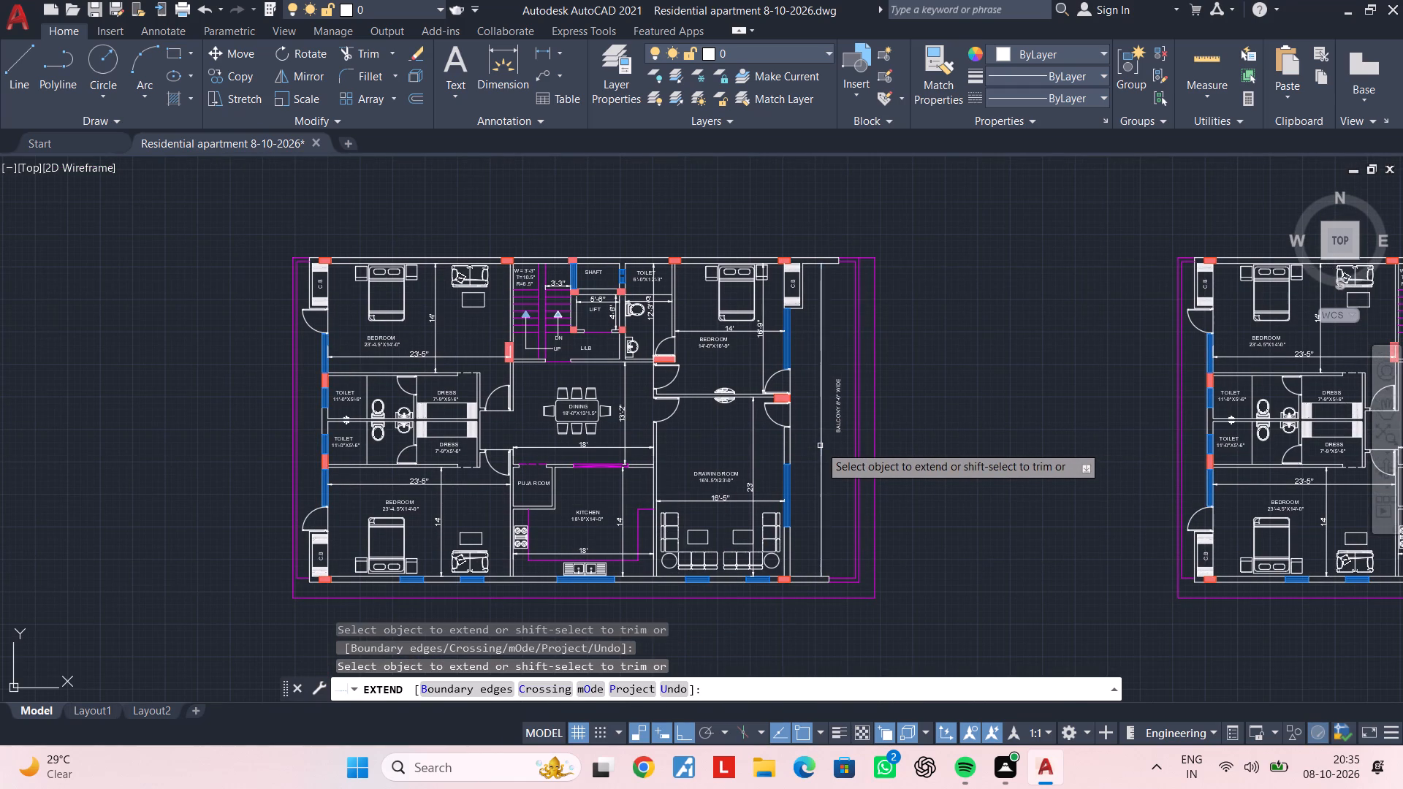
key("Escape")
key("Escape")
key("Escape")
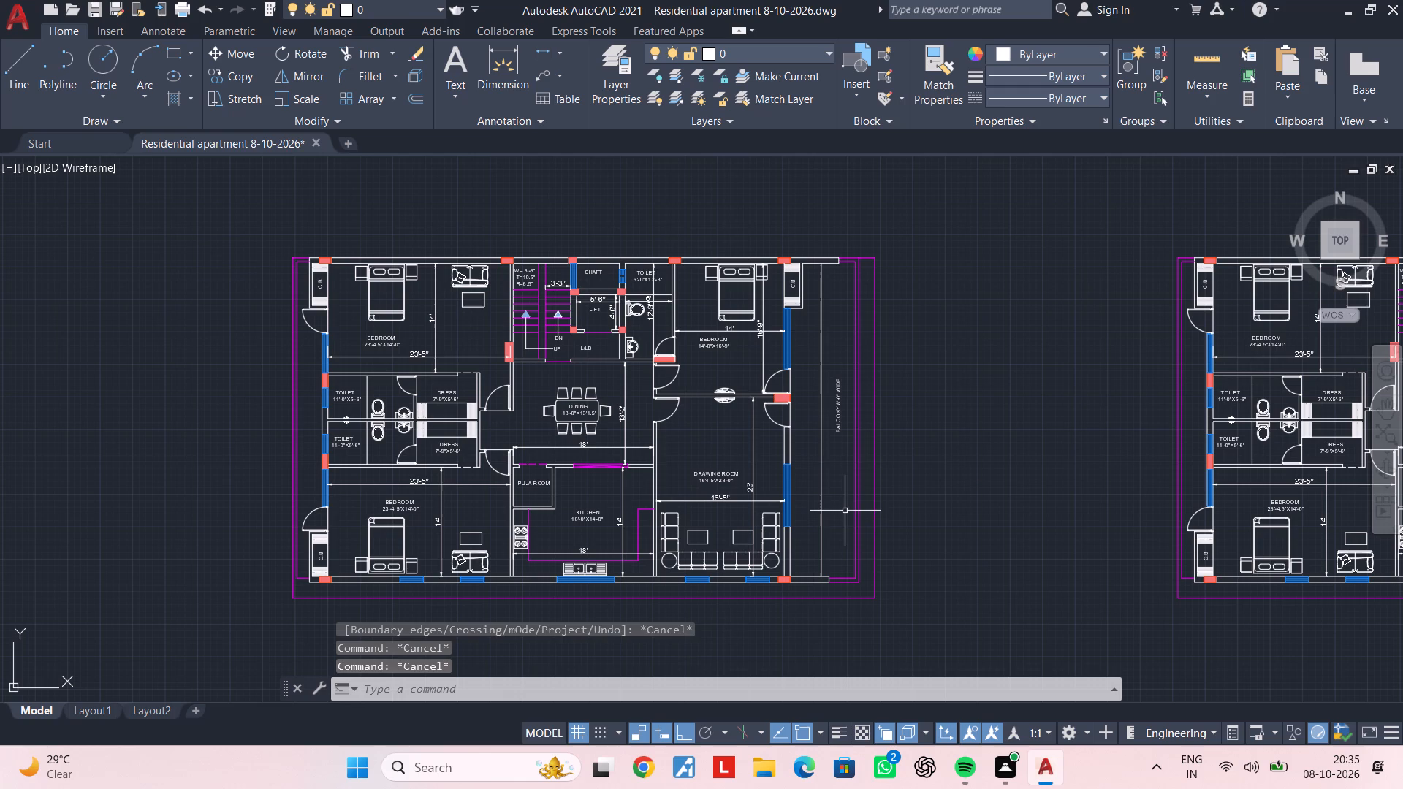
key("Escape")
key("Escape")
Delete the pair of vertical magenta balcony lines just inside the outer magenta boundary's east side.
scroll(838, 514, "up", 1)
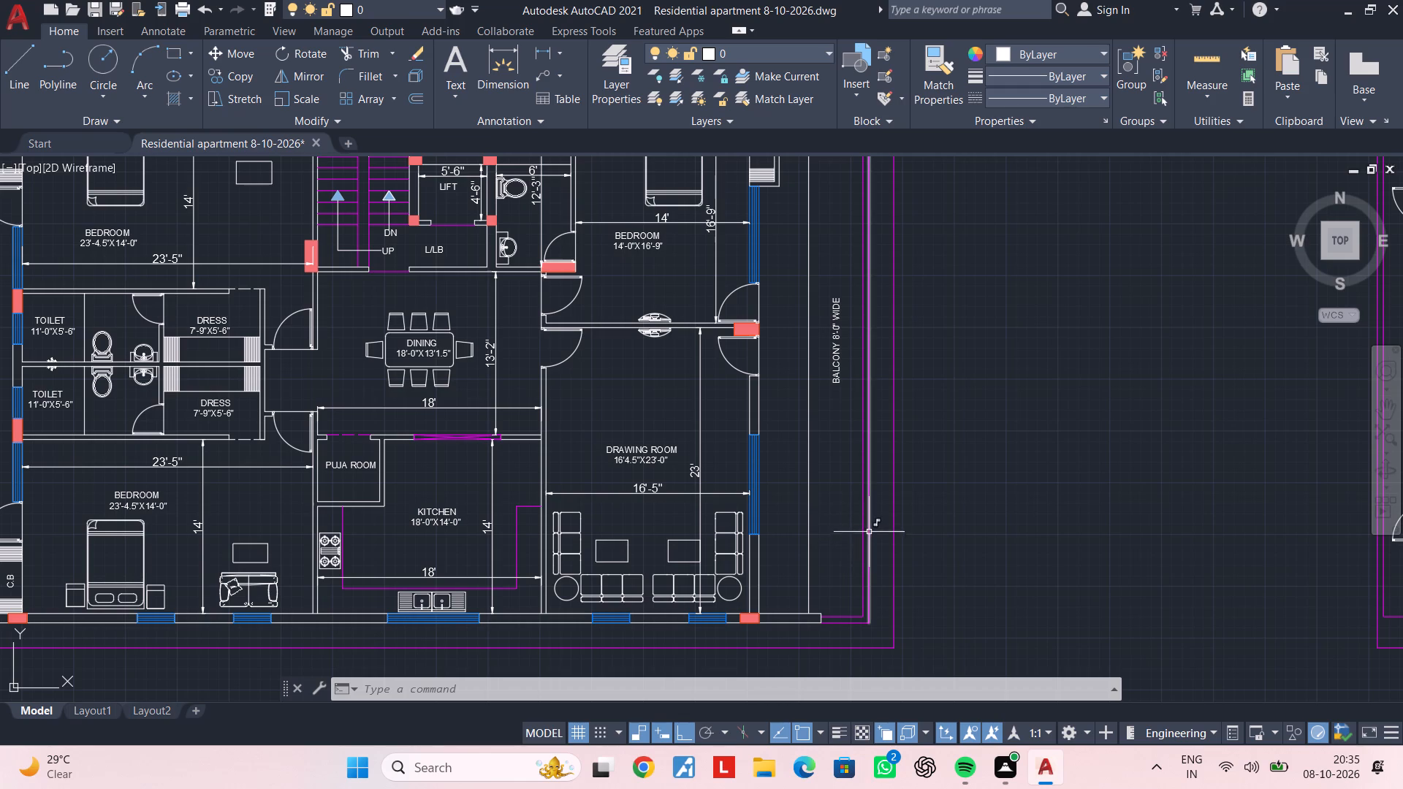
left_click(873, 526)
left_click(859, 527)
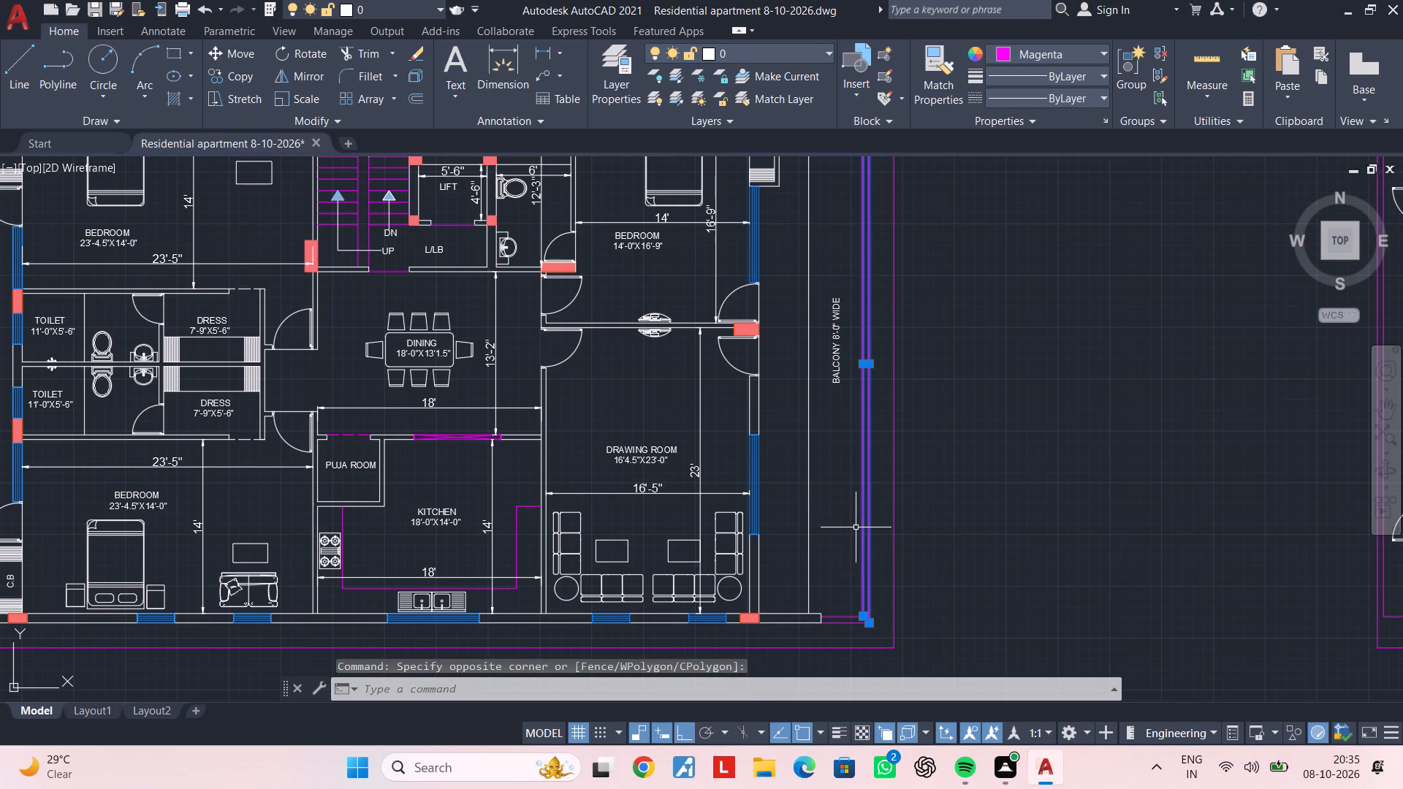
key("Delete")
Delete the leftover short horizontal magenta balcony lines beyond the east ends of the south and north walls, keeping the outer boundary.
scroll(853, 647, "up", 2)
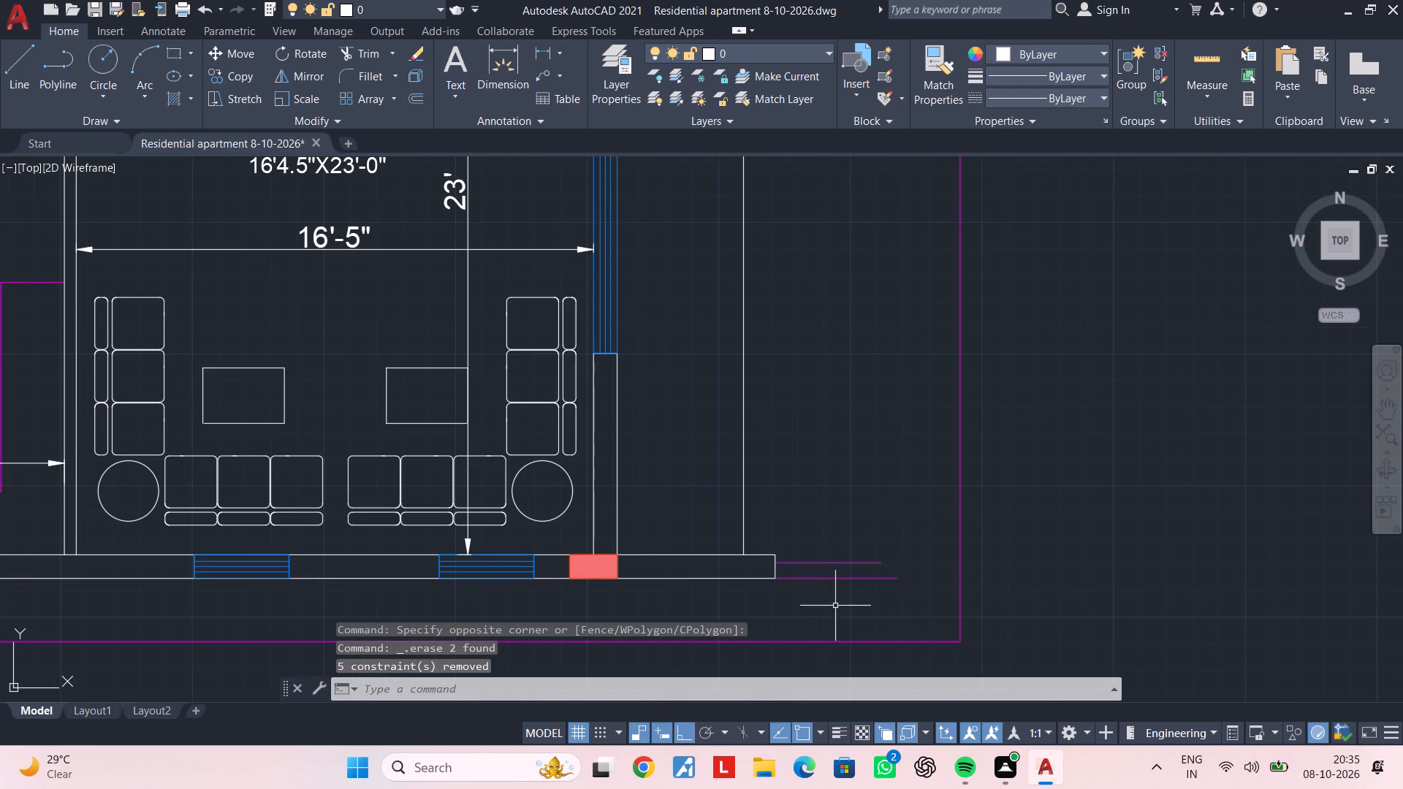
left_click(835, 606)
left_click(827, 552)
key("Delete")
scroll(1084, 501, "down", 2)
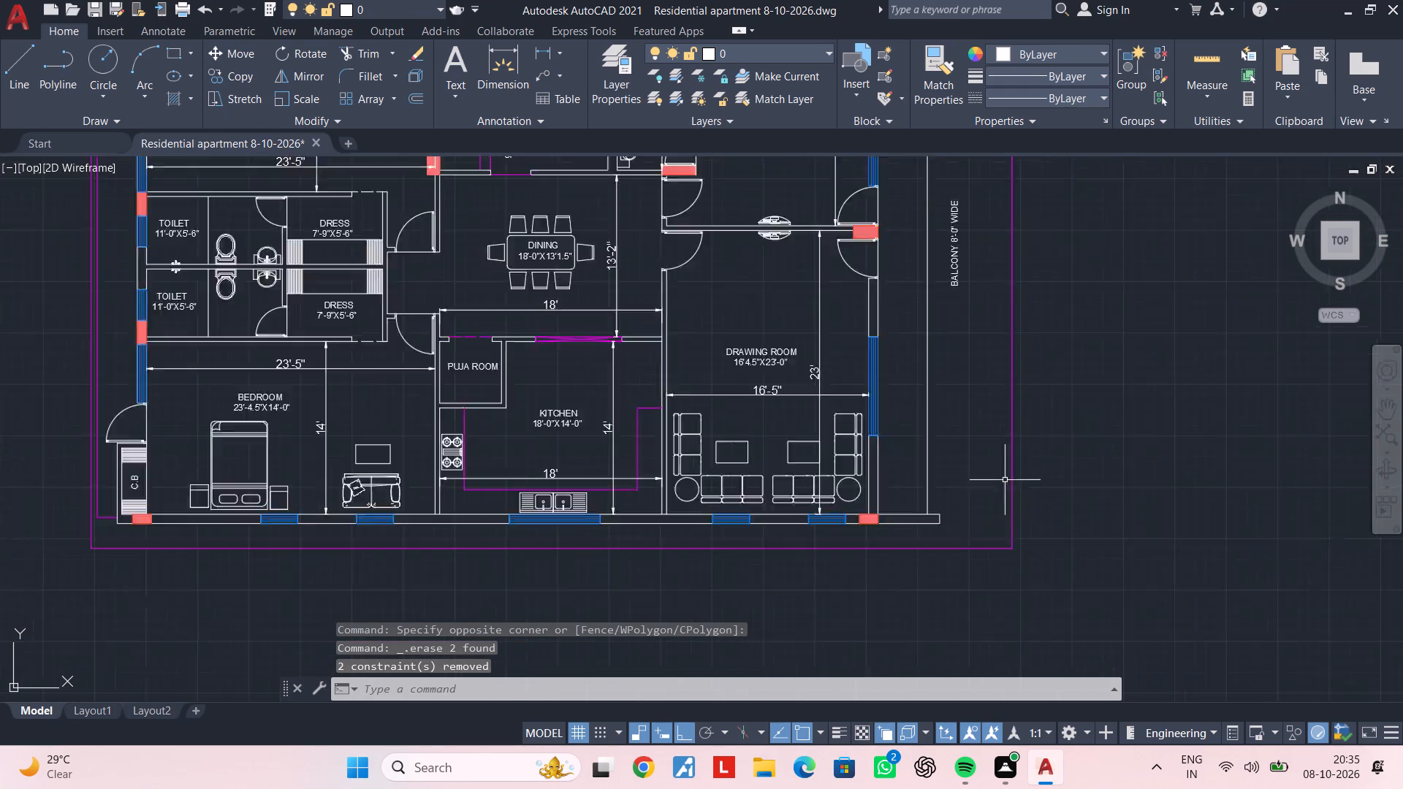
scroll(1005, 480, "down", 2)
middle_click_drag(936, 351, 908, 468)
scroll(925, 380, "up", 2)
scroll(986, 439, "up", 2)
left_click(941, 473)
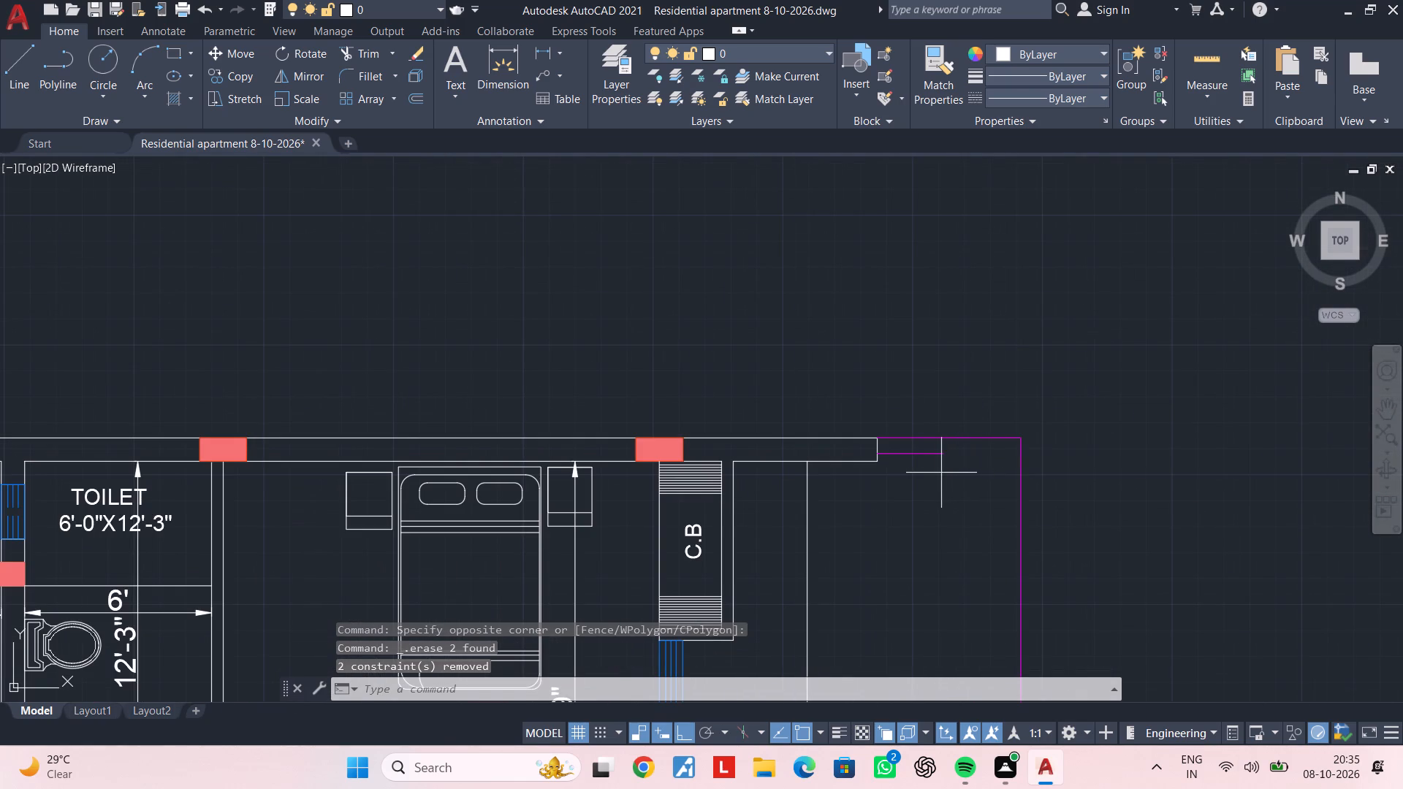
left_click(925, 452)
key("Delete")
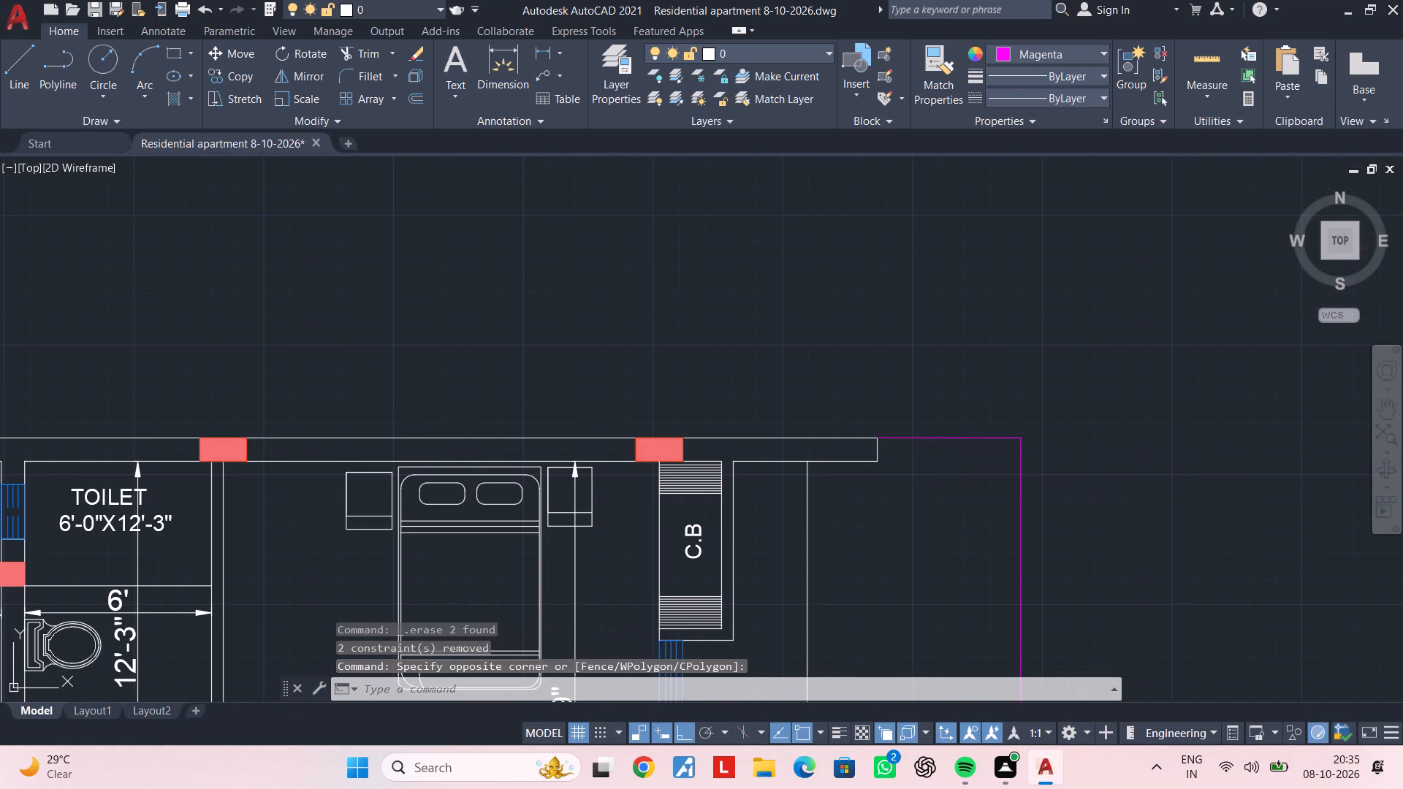
key("Escape")
key("Escape")
Offset the new vertical balcony line 6" to the east.
scroll(815, 550, "down", 1)
middle_click_drag(833, 544, 825, 279)
key("Escape")
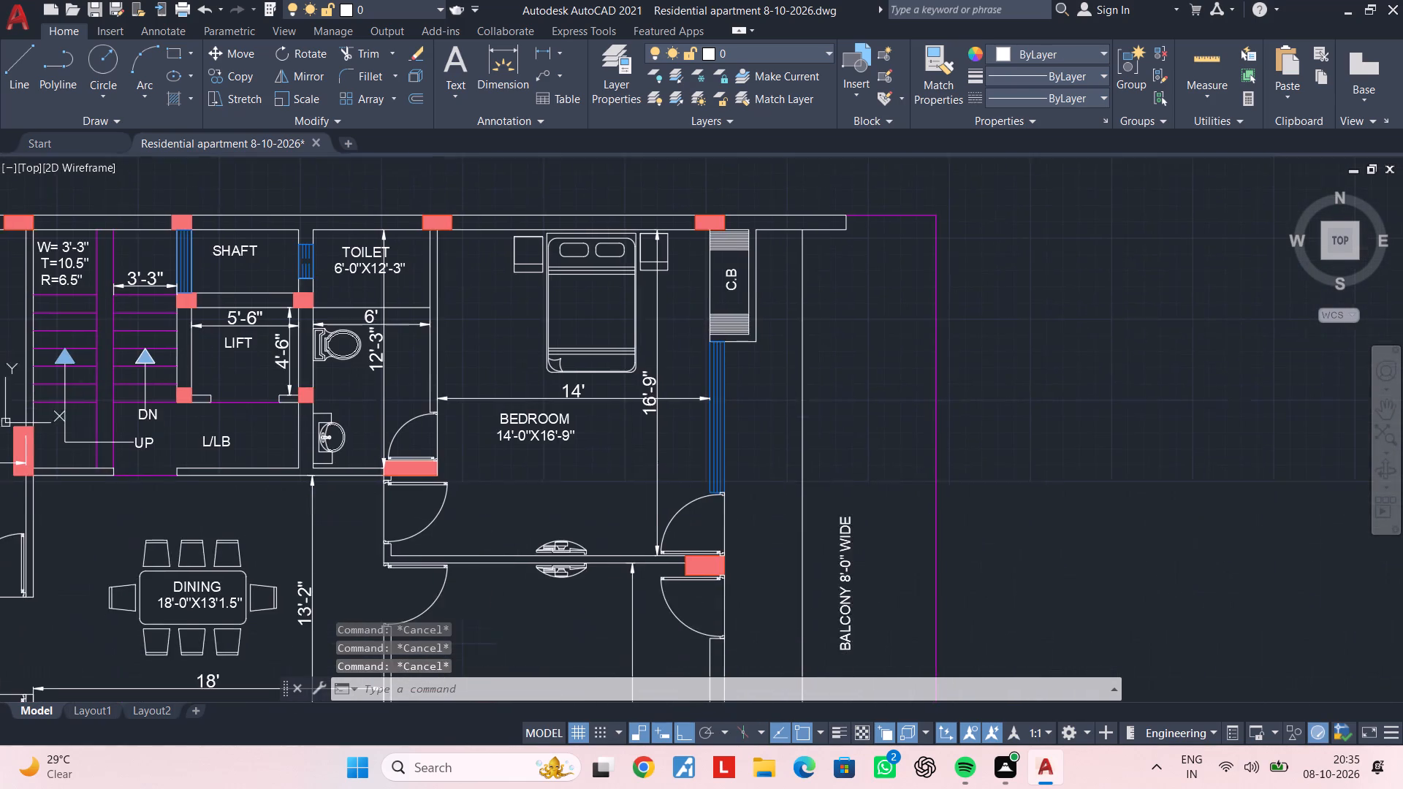
middle_click_drag(850, 452, 852, 329)
key("Escape")
key("Escape")
key("Escape")
key("Escape")
type("OF")
key("space")
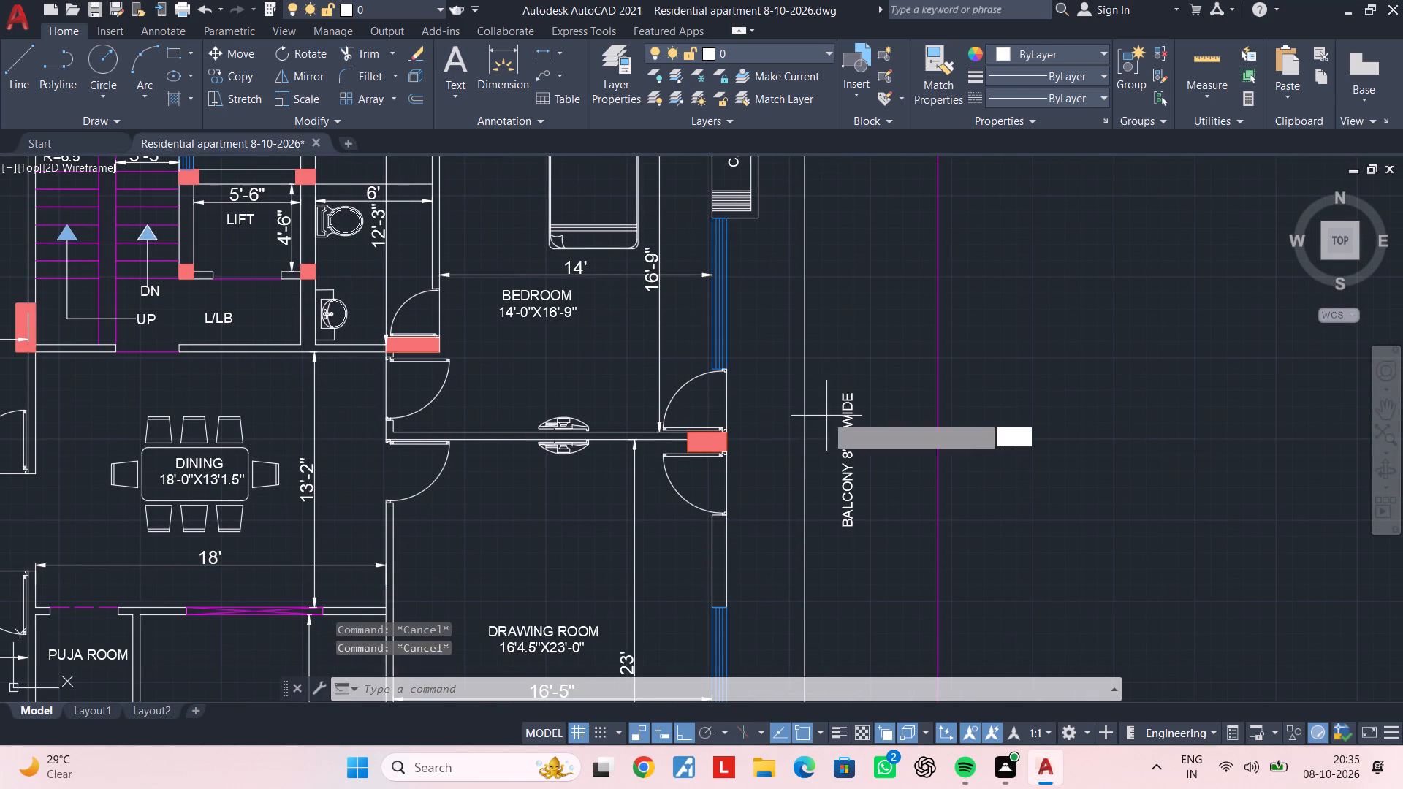
type("6\"")
key("Return")
left_click(803, 434)
left_click(819, 432)
key("Escape")
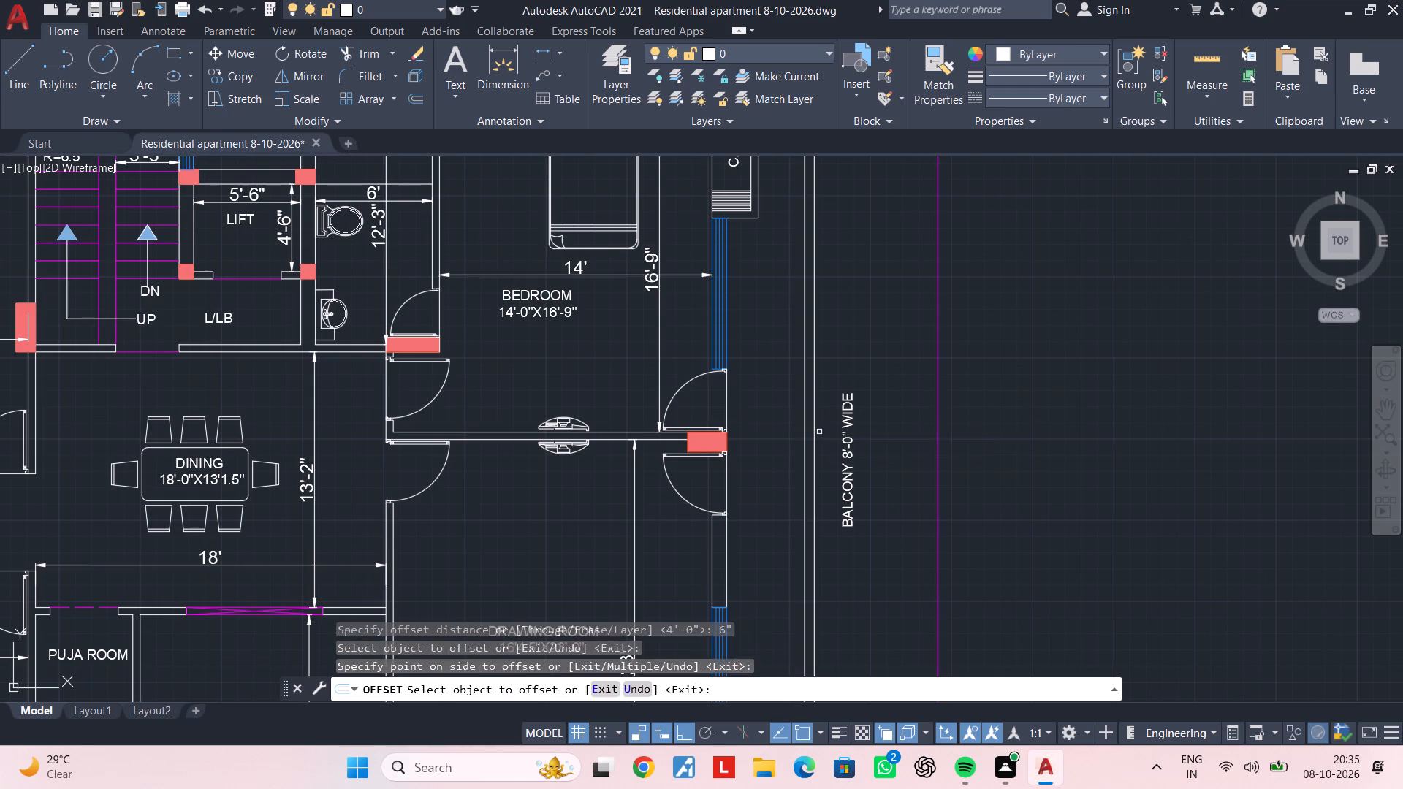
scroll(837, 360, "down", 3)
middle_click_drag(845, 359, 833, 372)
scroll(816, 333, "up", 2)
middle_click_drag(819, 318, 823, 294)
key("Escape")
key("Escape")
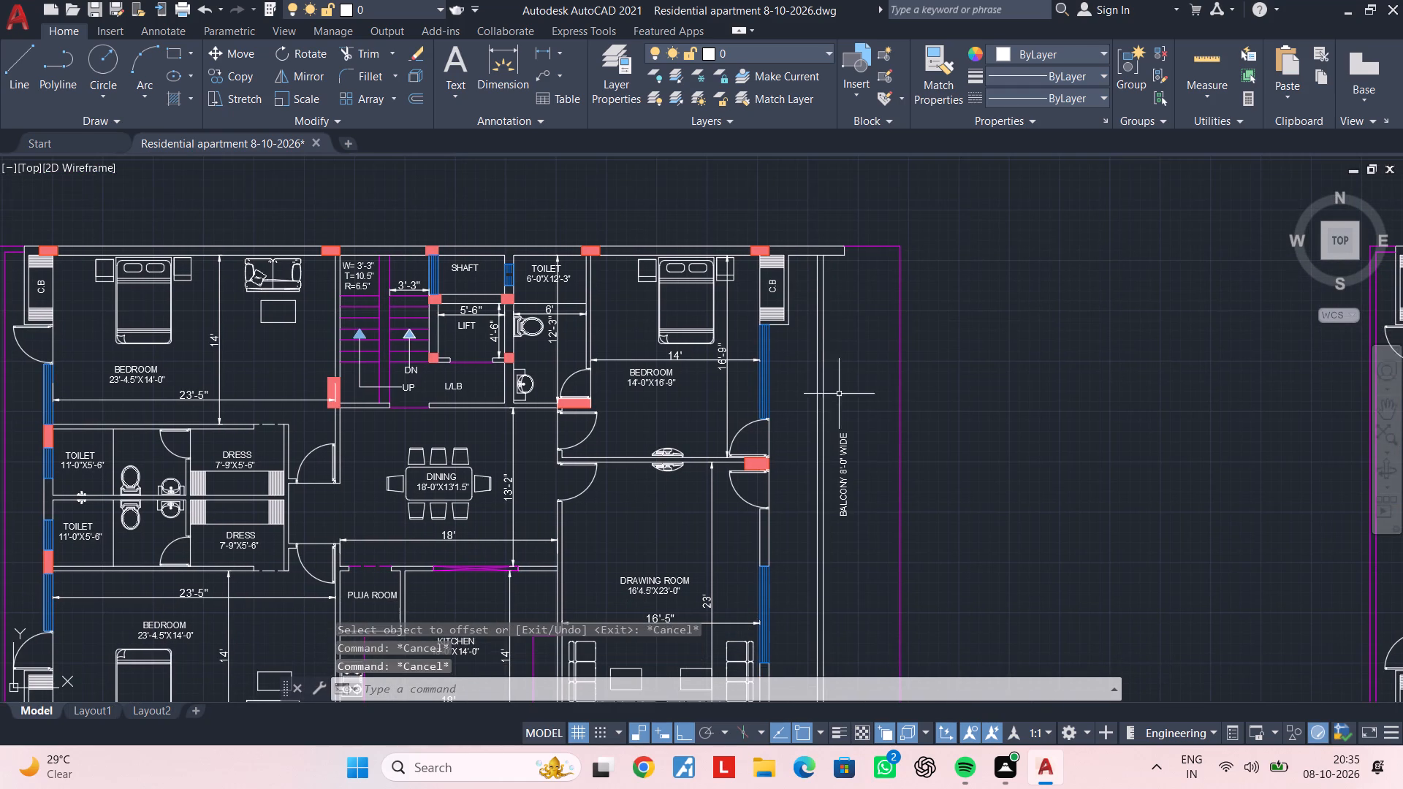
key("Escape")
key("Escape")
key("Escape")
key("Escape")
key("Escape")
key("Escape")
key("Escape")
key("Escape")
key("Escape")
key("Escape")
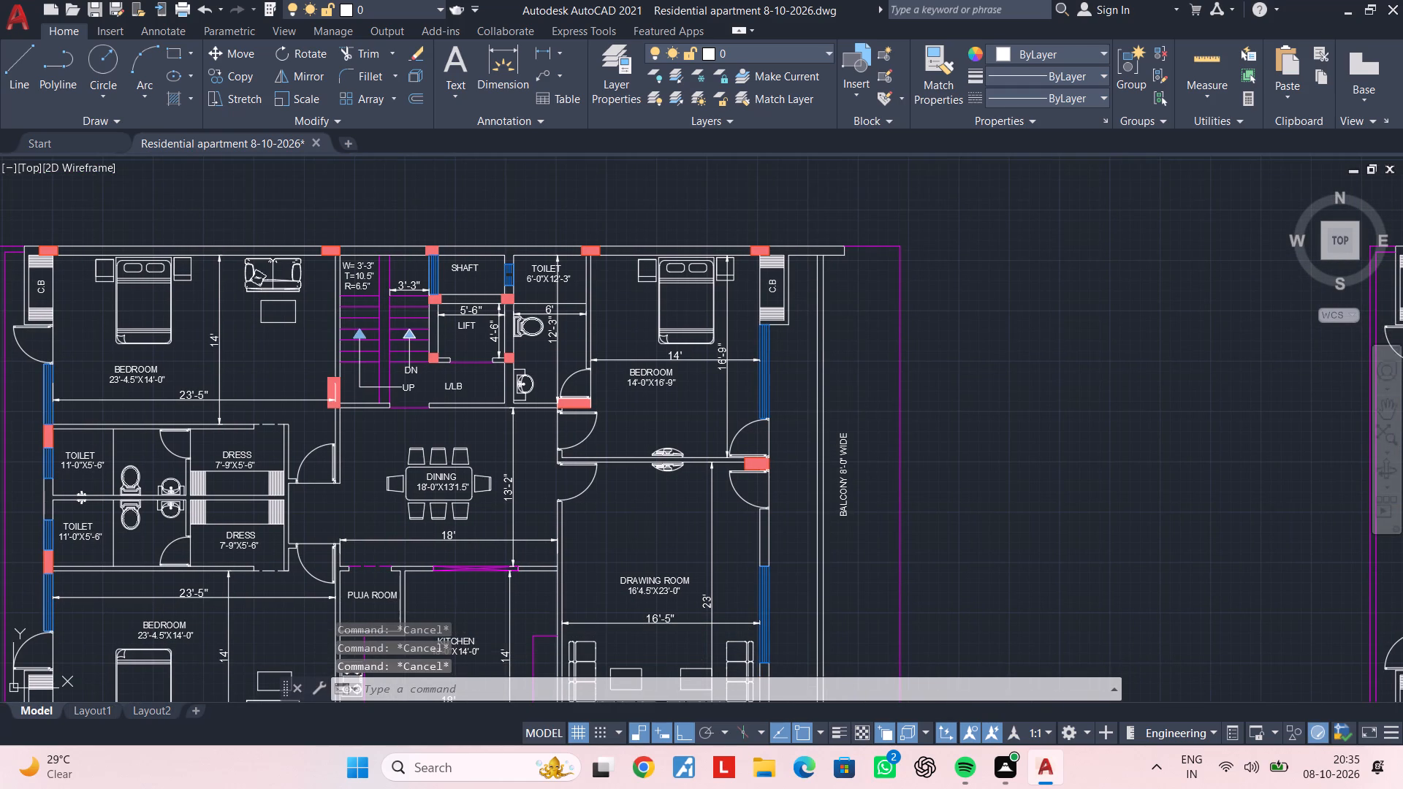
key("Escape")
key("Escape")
Delete the easternmost of the two vertical balcony lines, the 6" offset copy.
middle_click_drag(826, 432, 831, 369)
left_click(827, 378)
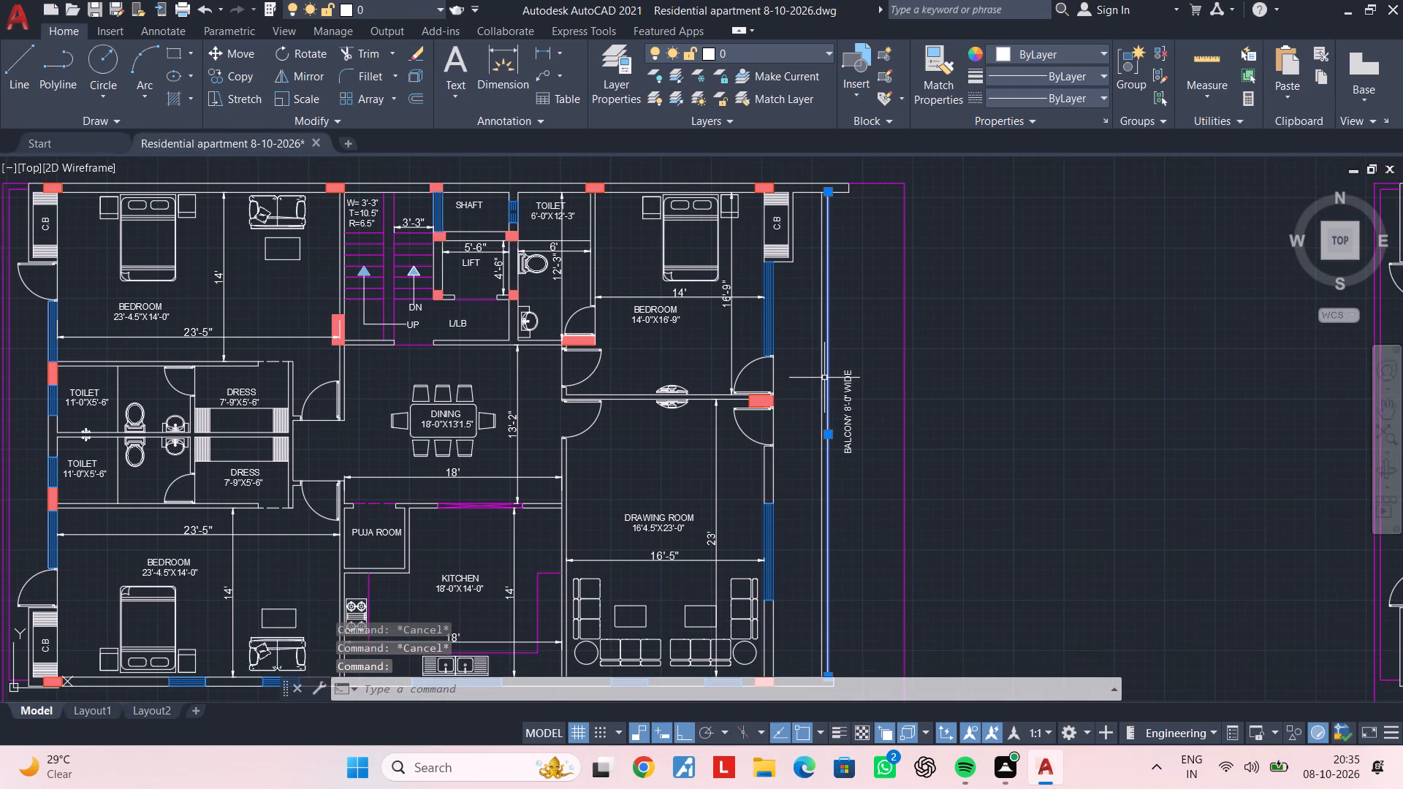
key("Delete")
key("Escape")
key("Escape")
key("Escape")
Draw a horizontal line about 5'-4" long eastward from the southeast corner of the column between the bedroom and drawing room.
scroll(796, 422, "up", 1)
middle_click_drag(794, 417, 790, 430)
key("Escape")
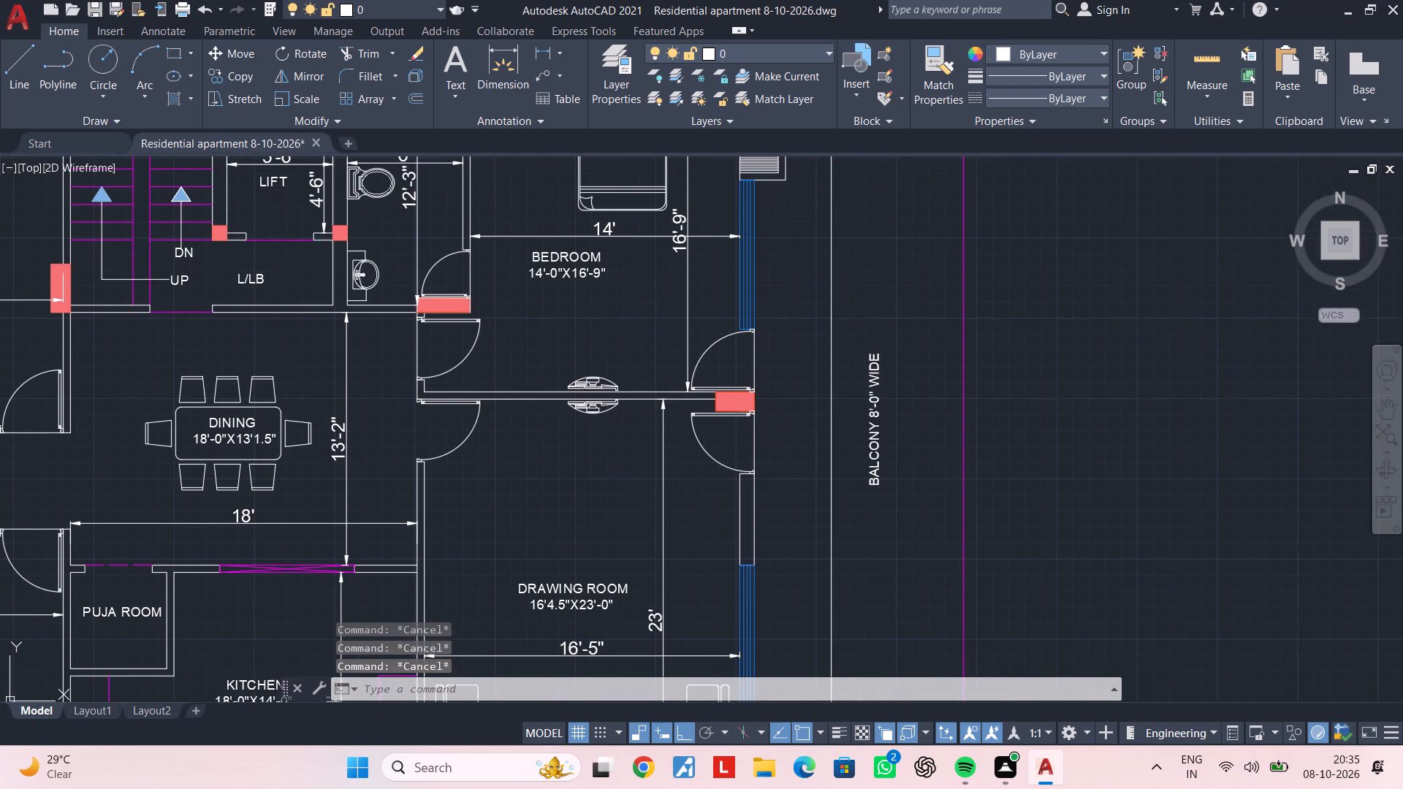
key("Escape")
key("l")
key("space")
scroll(759, 401, "up", 3)
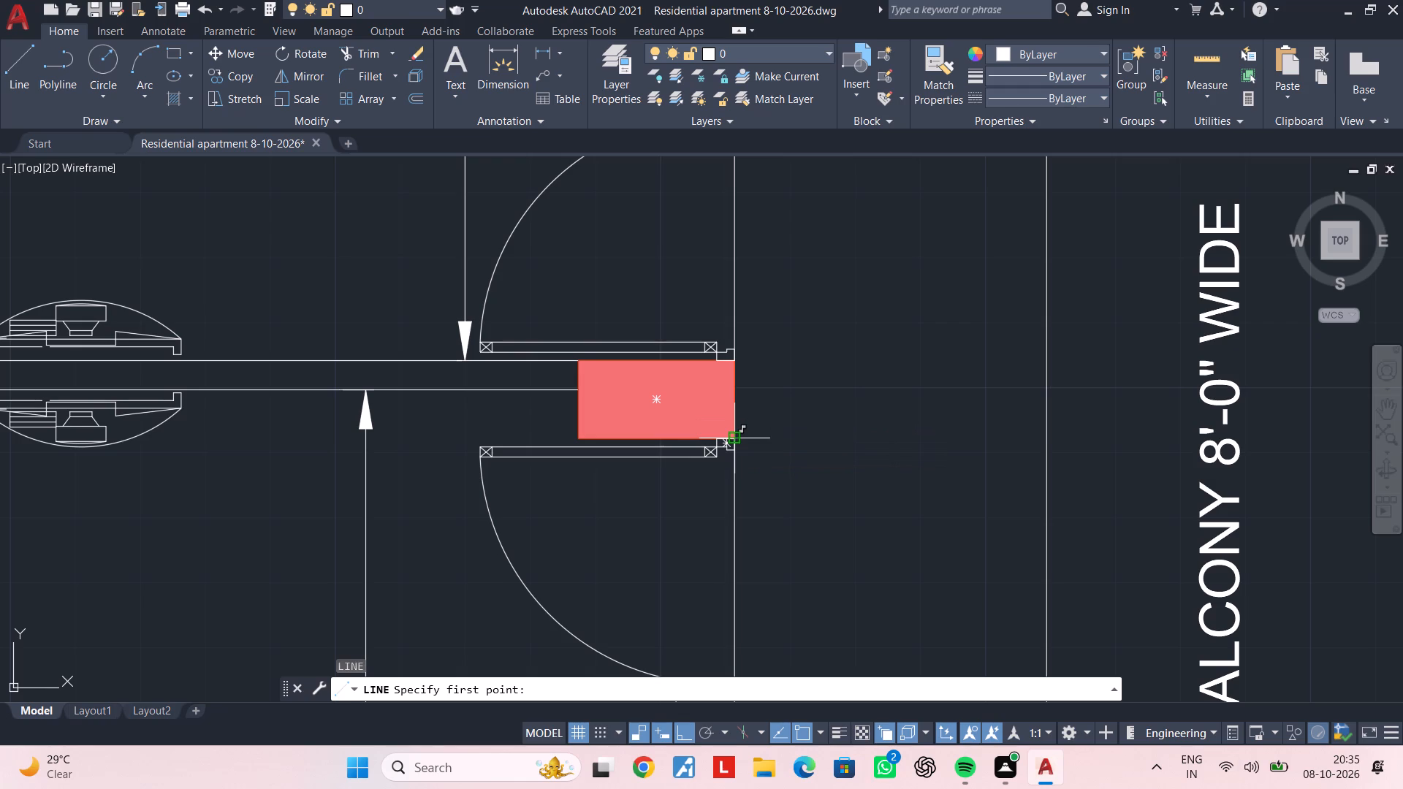
scroll(733, 439, "up", 2)
left_click(725, 441)
scroll(983, 443, "down", 2)
middle_click_drag(984, 443, 698, 443)
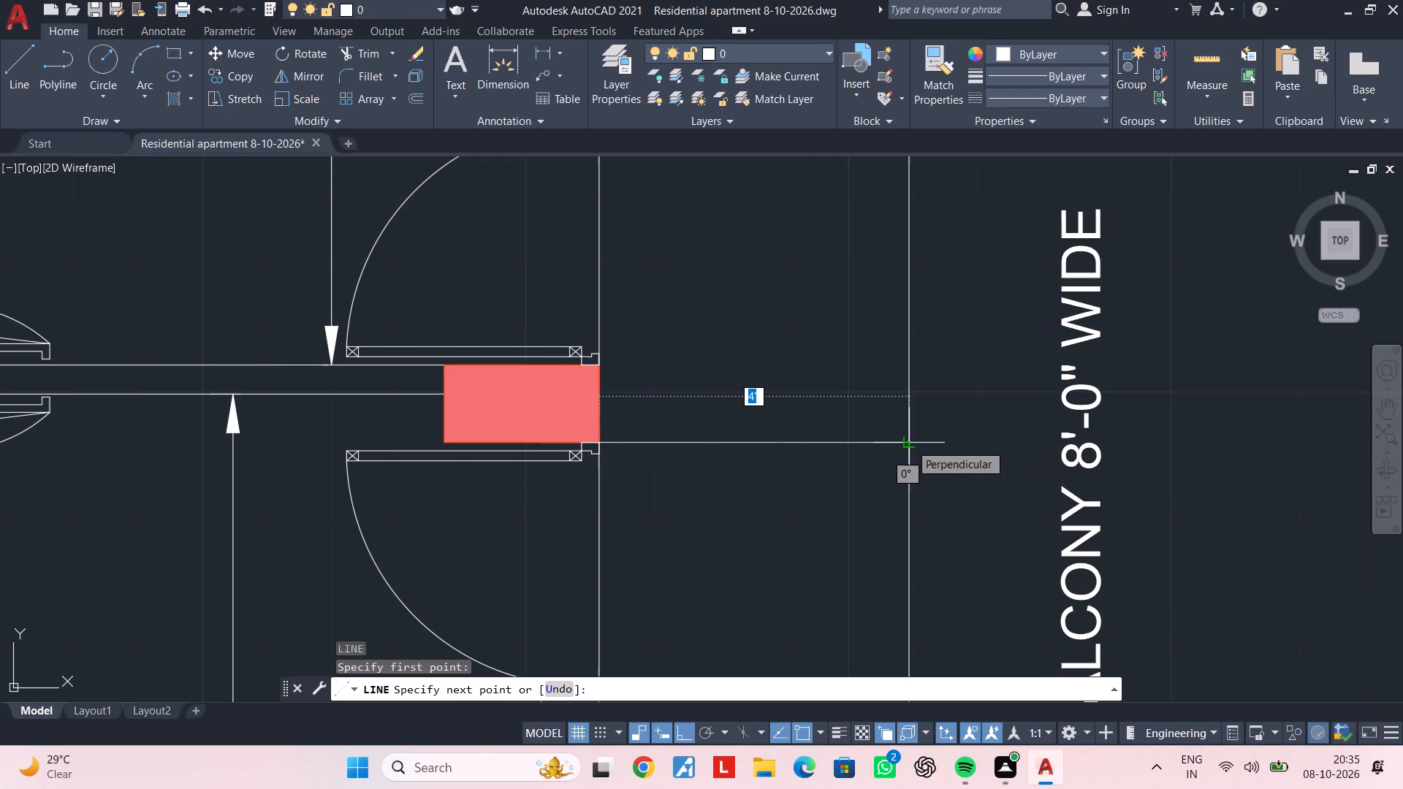
left_click(1021, 440)
key("Escape")
key("Escape")
key("Escape")
key("Escape")
key("Escape")
key("Escape")
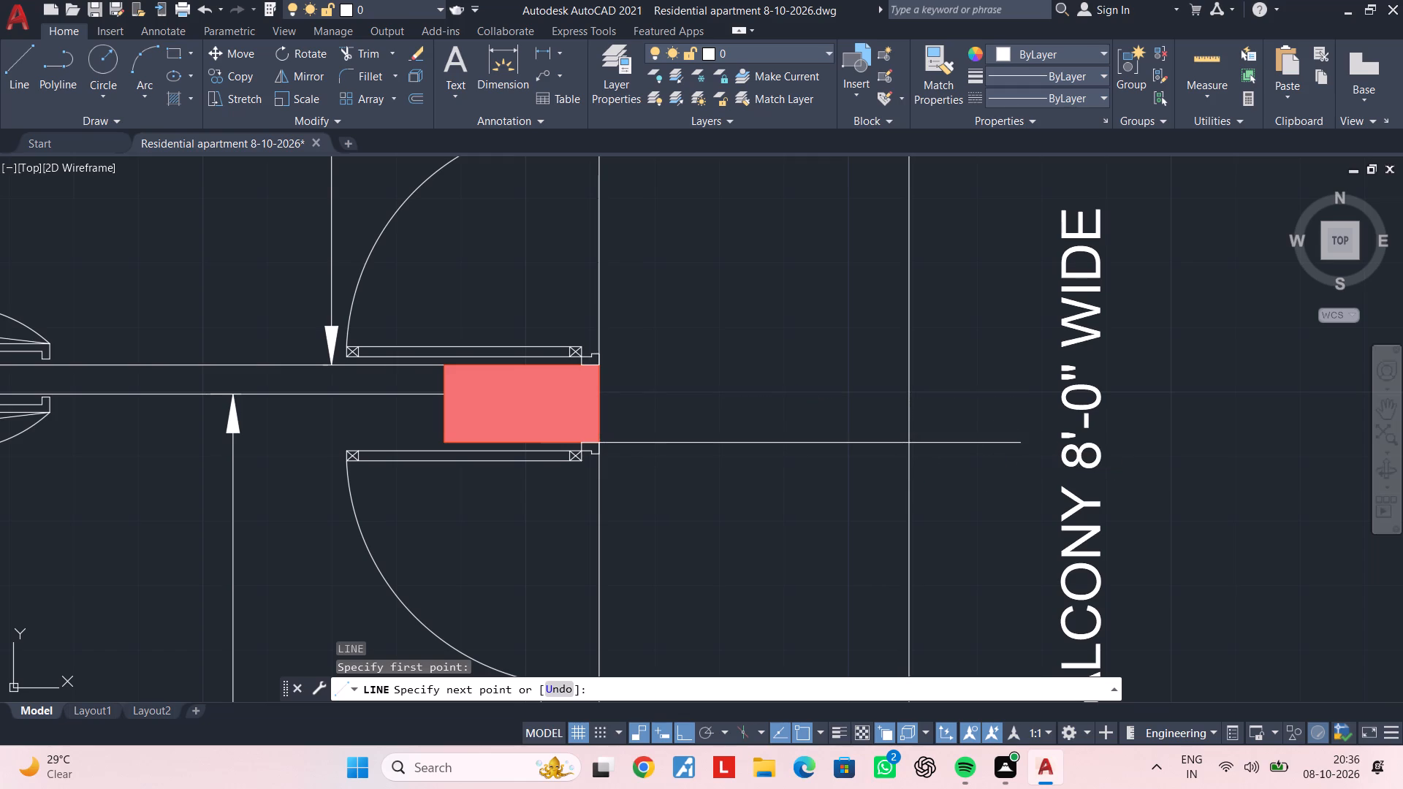
Draw a parallel horizontal line about 5'-5" long eastward from the same column's northeast corner.
key("space")
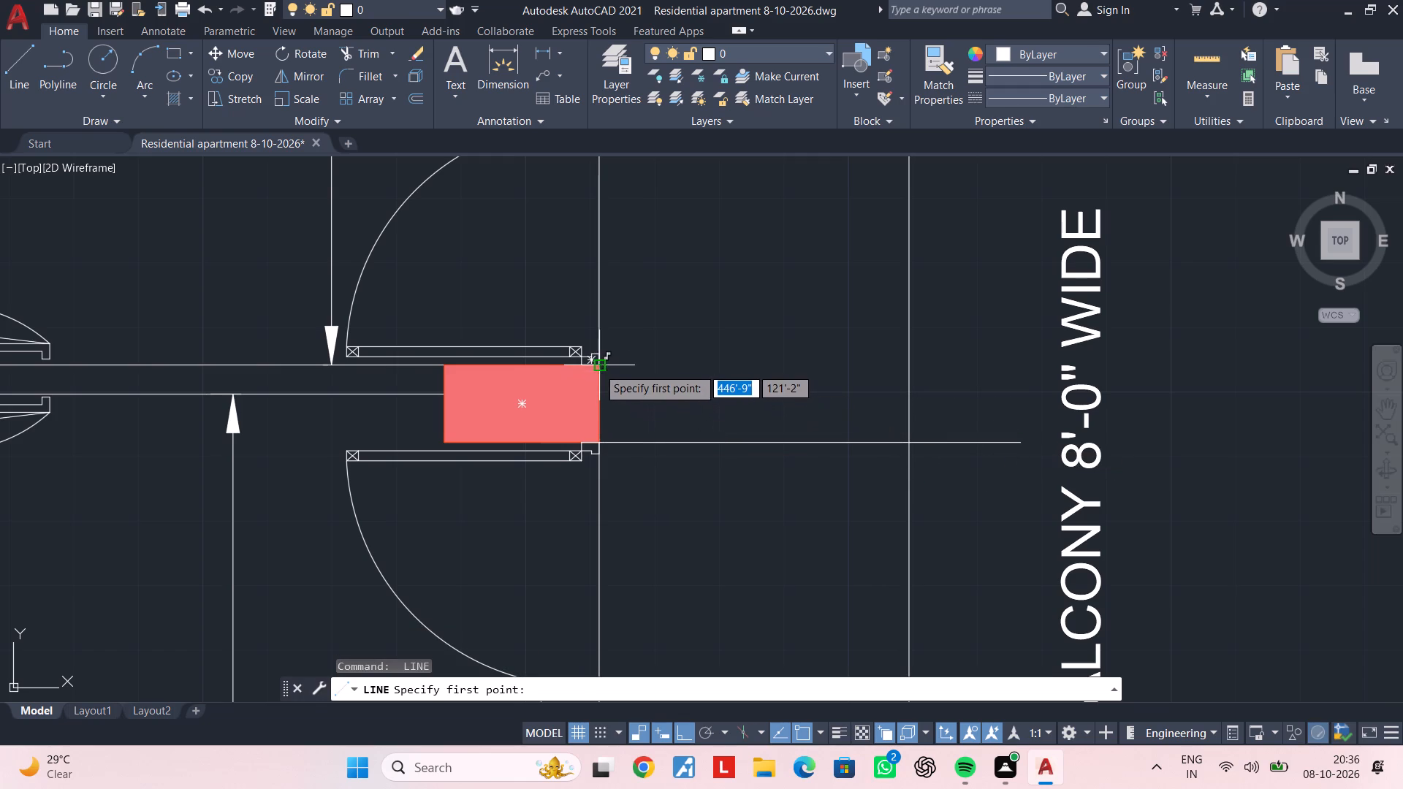
left_click(598, 367)
middle_click_drag(829, 367, 654, 367)
scroll(654, 367, "down", 1)
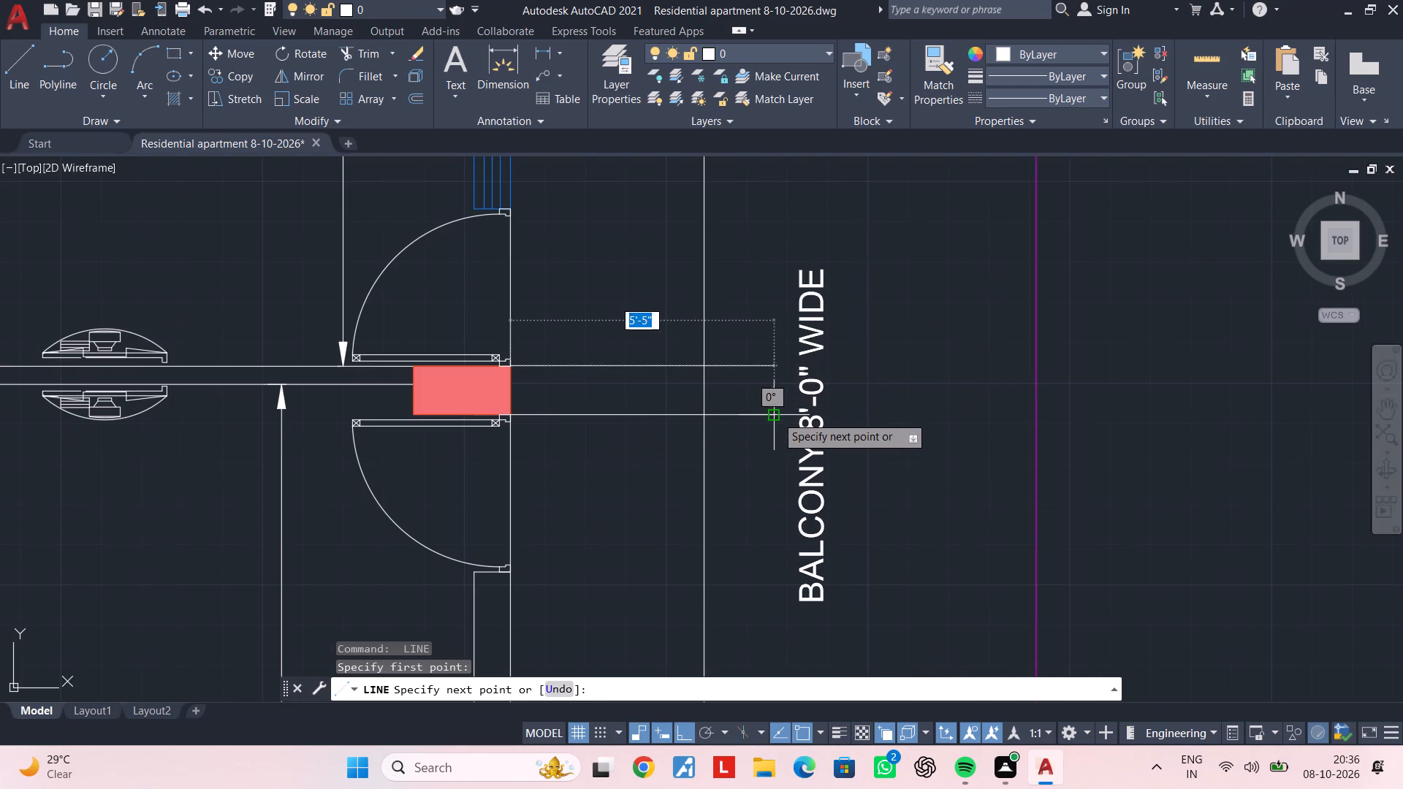
left_click(775, 365)
key("Escape")
key("Escape")
key("Escape")
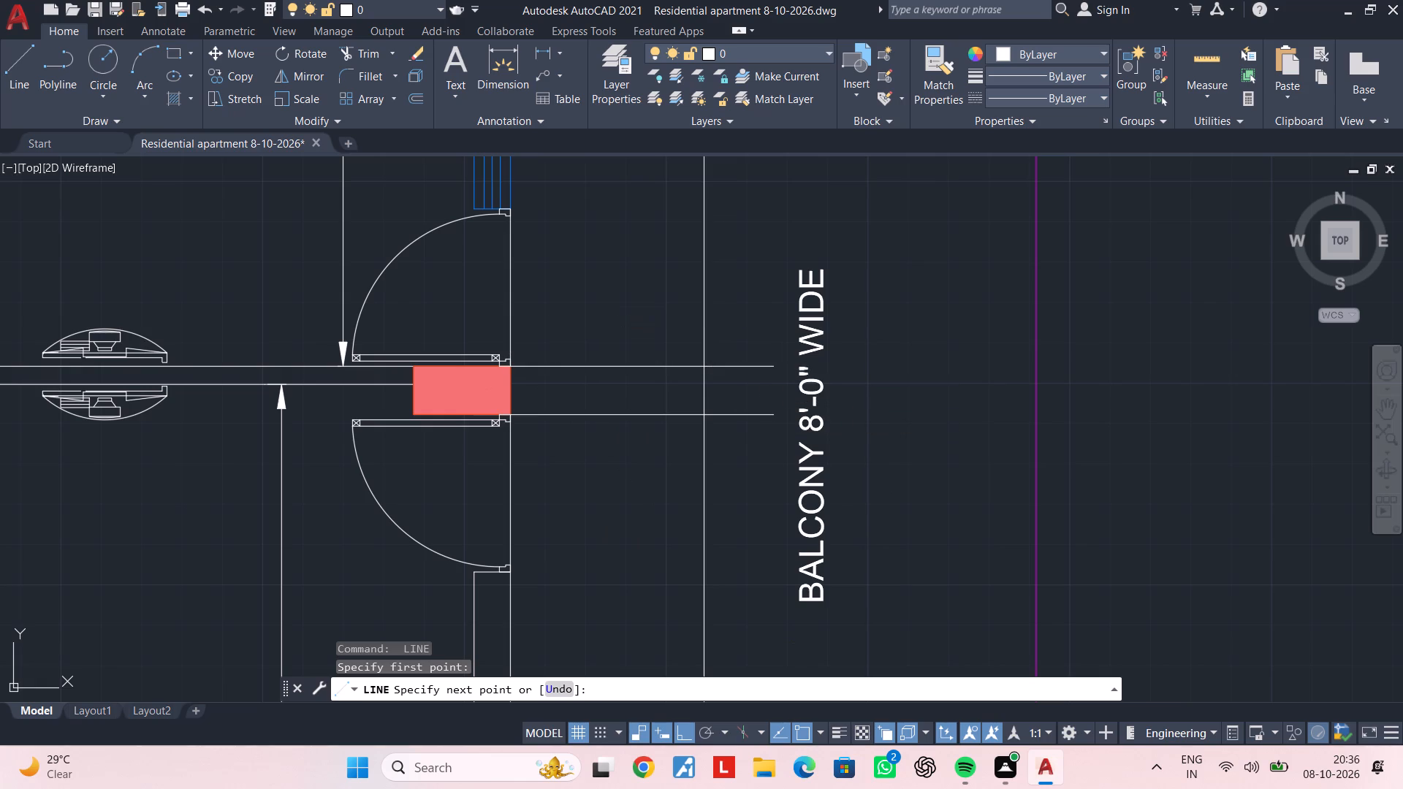
key("Escape")
scroll(652, 390, "down", 1)
middle_click_drag(647, 398, 729, 358)
key("Escape")
key("Escape")
key("Escape")
key("Escape")
key("Escape")
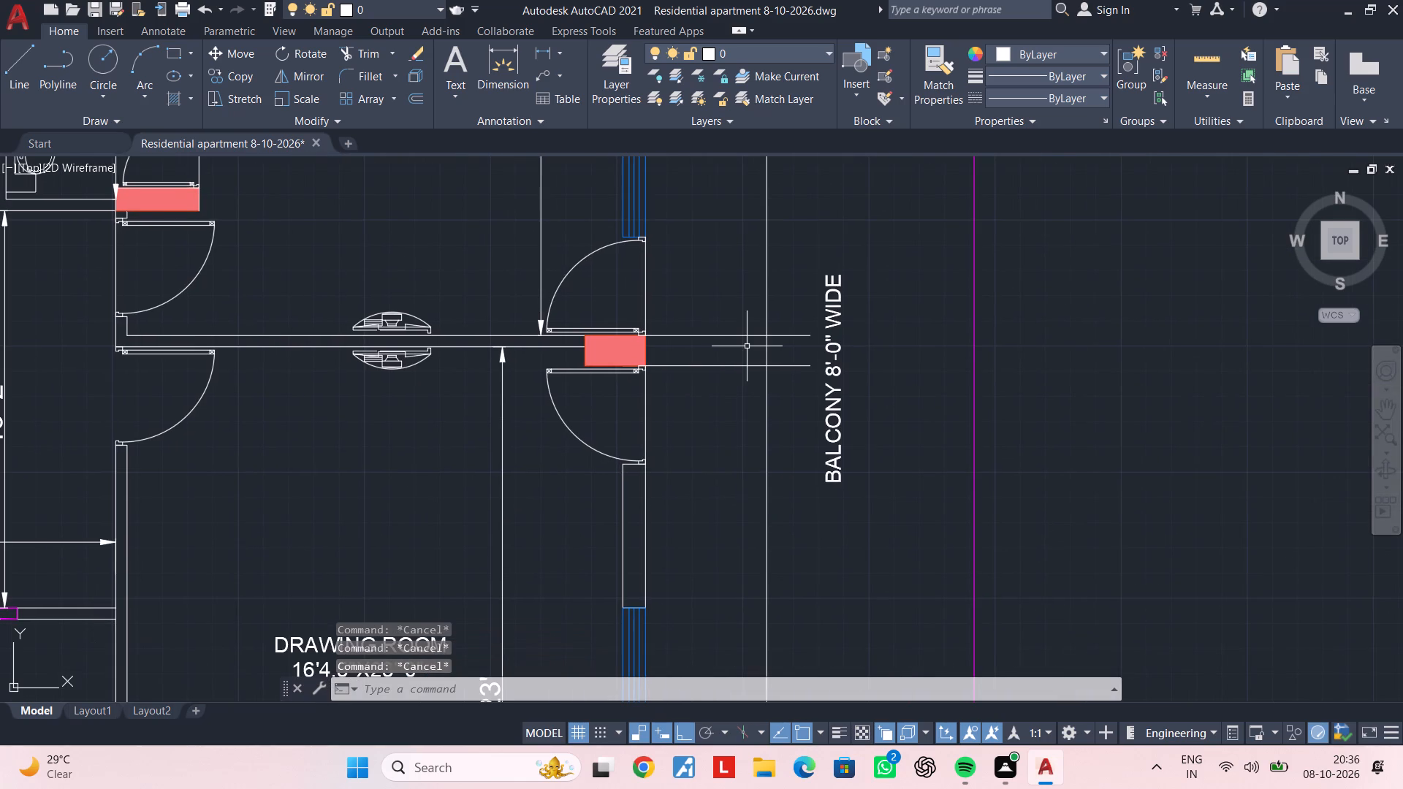
key("Escape")
key("Escape")
key("Escape")
key("Escape")
key("Escape")
key("Escape")
key("Escape")
Offset the vertical balcony line 6" to the west.
scroll(758, 378, "up", 1)
key("Escape")
key("Escape")
key("Escape")
key("Escape")
middle_click_drag(789, 411, 799, 384)
key("Escape")
key("Escape")
middle_click_drag(799, 380, 786, 446)
key("Escape")
key("Escape")
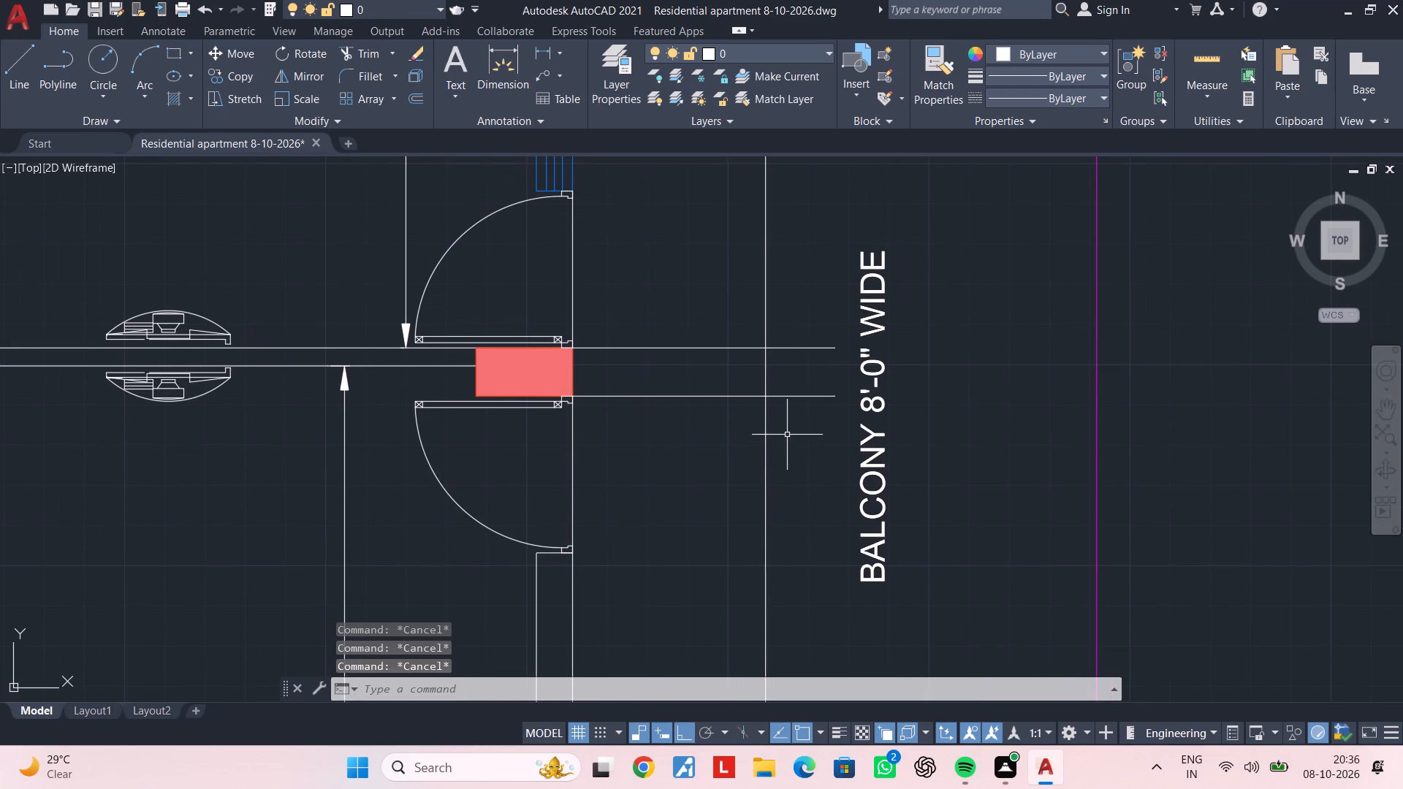
key("Escape")
key("Escape")
type("OF 6\"")
key("Return")
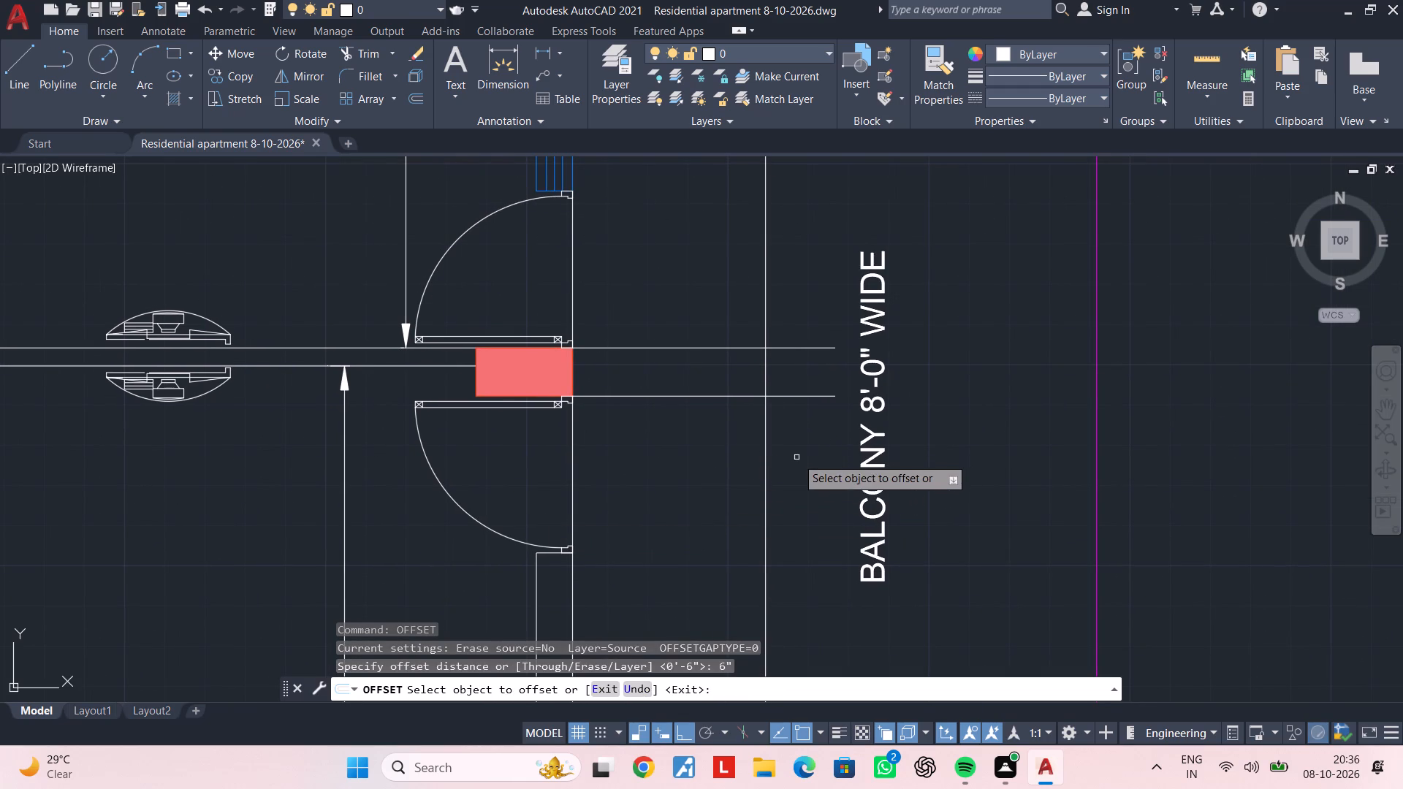
left_click(764, 465)
left_click(718, 468)
key("Escape")
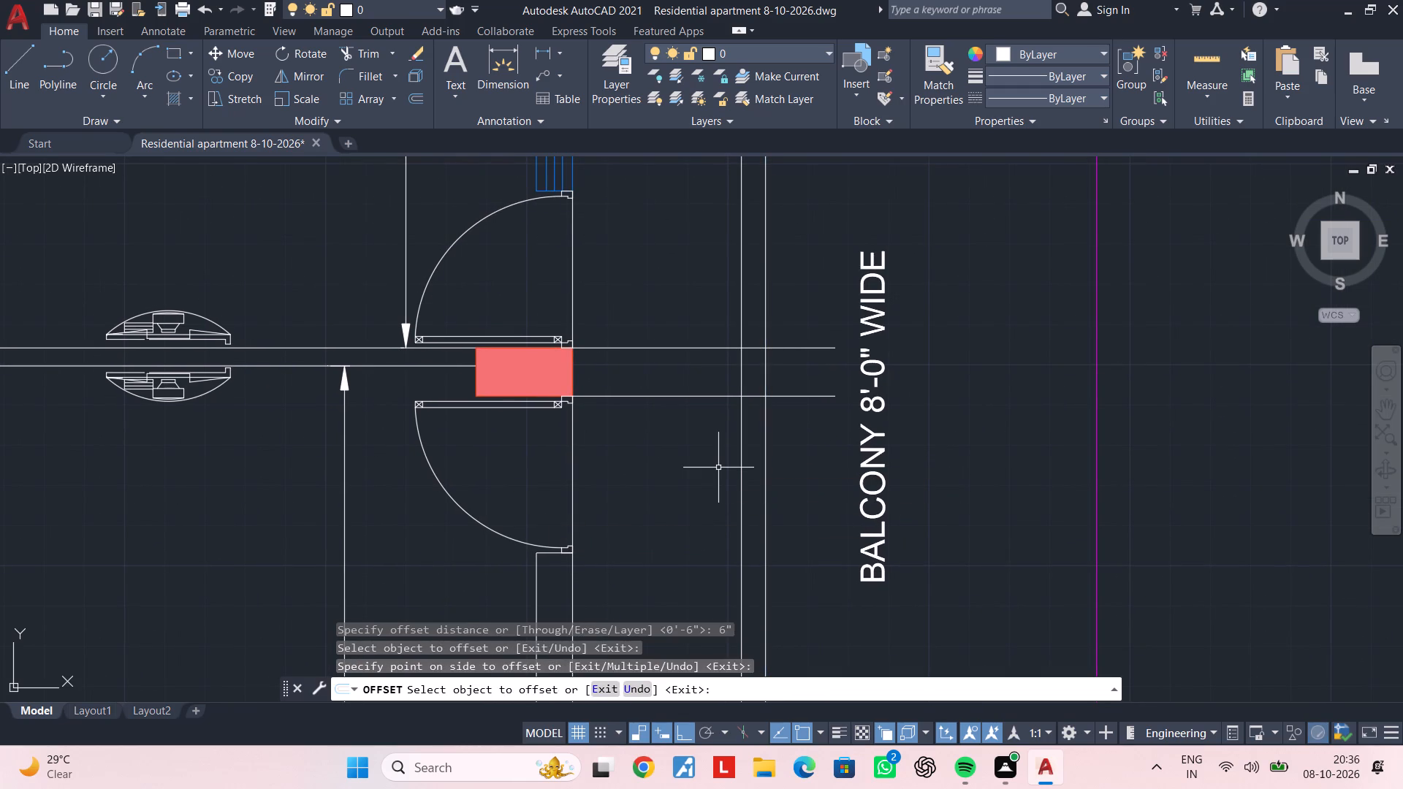
key("Escape")
Trim both vertical balcony lines between the two horizontal column lines and north of them, keeping only the drawing room part.
type("TR")
key("space")
scroll(792, 355, "up", 1)
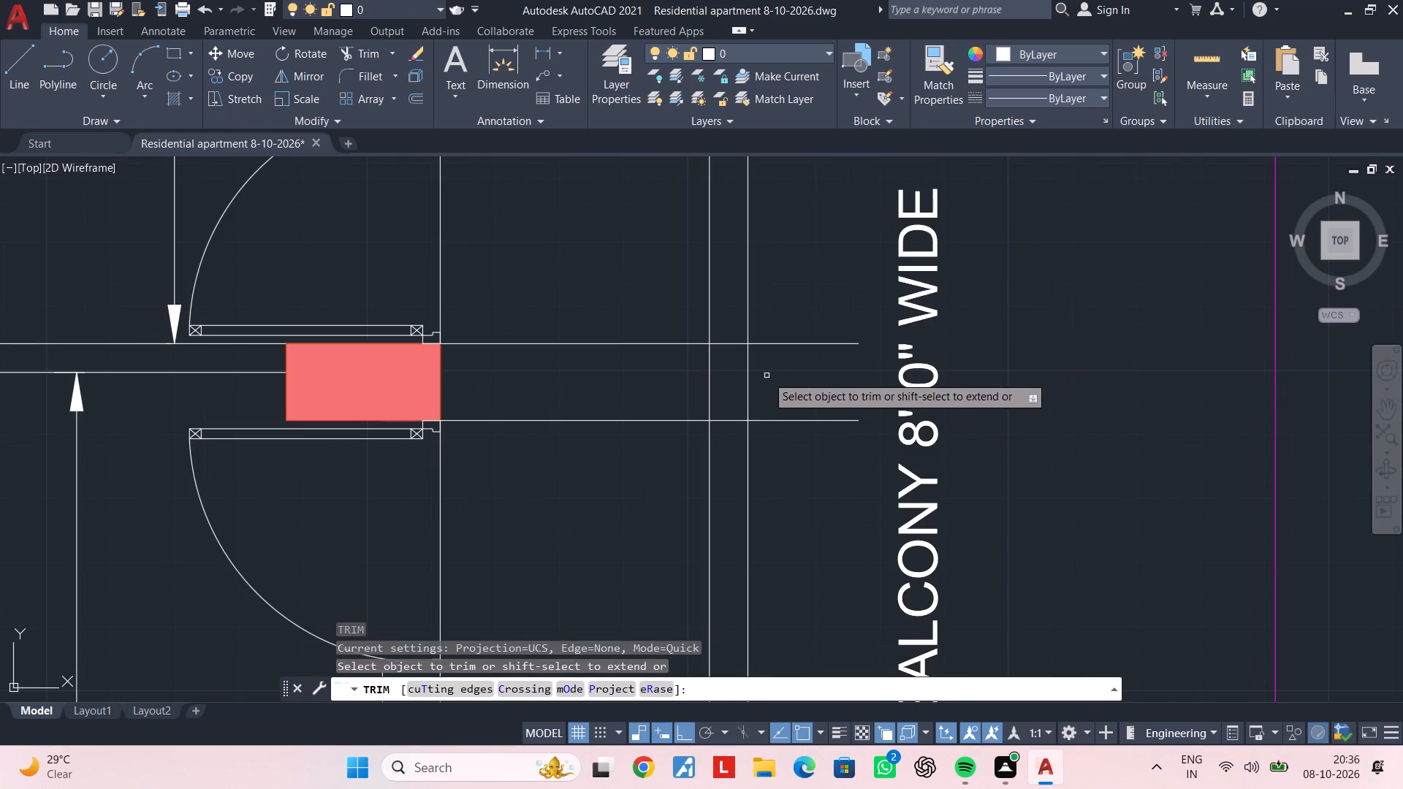
left_click(756, 373)
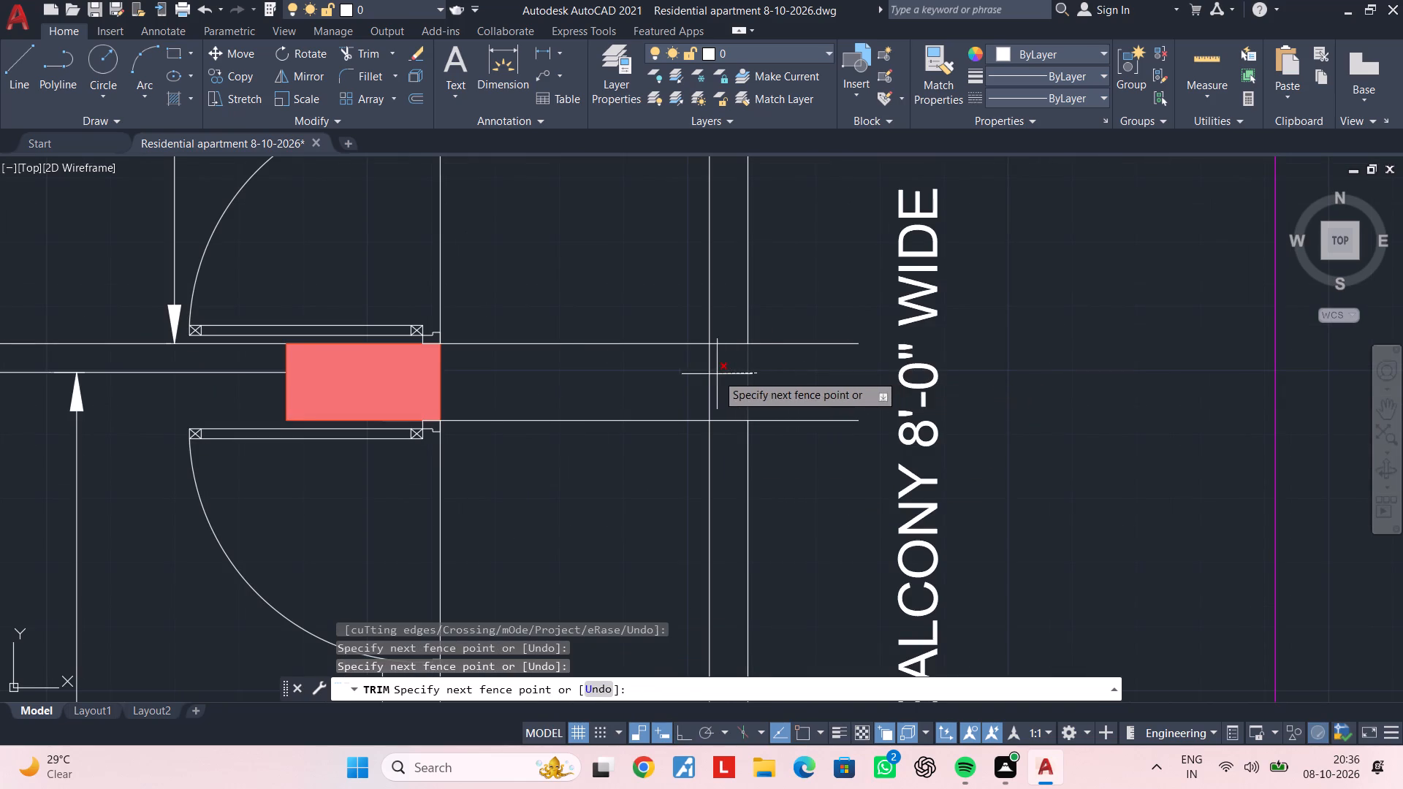
left_click(691, 375)
left_click(687, 321)
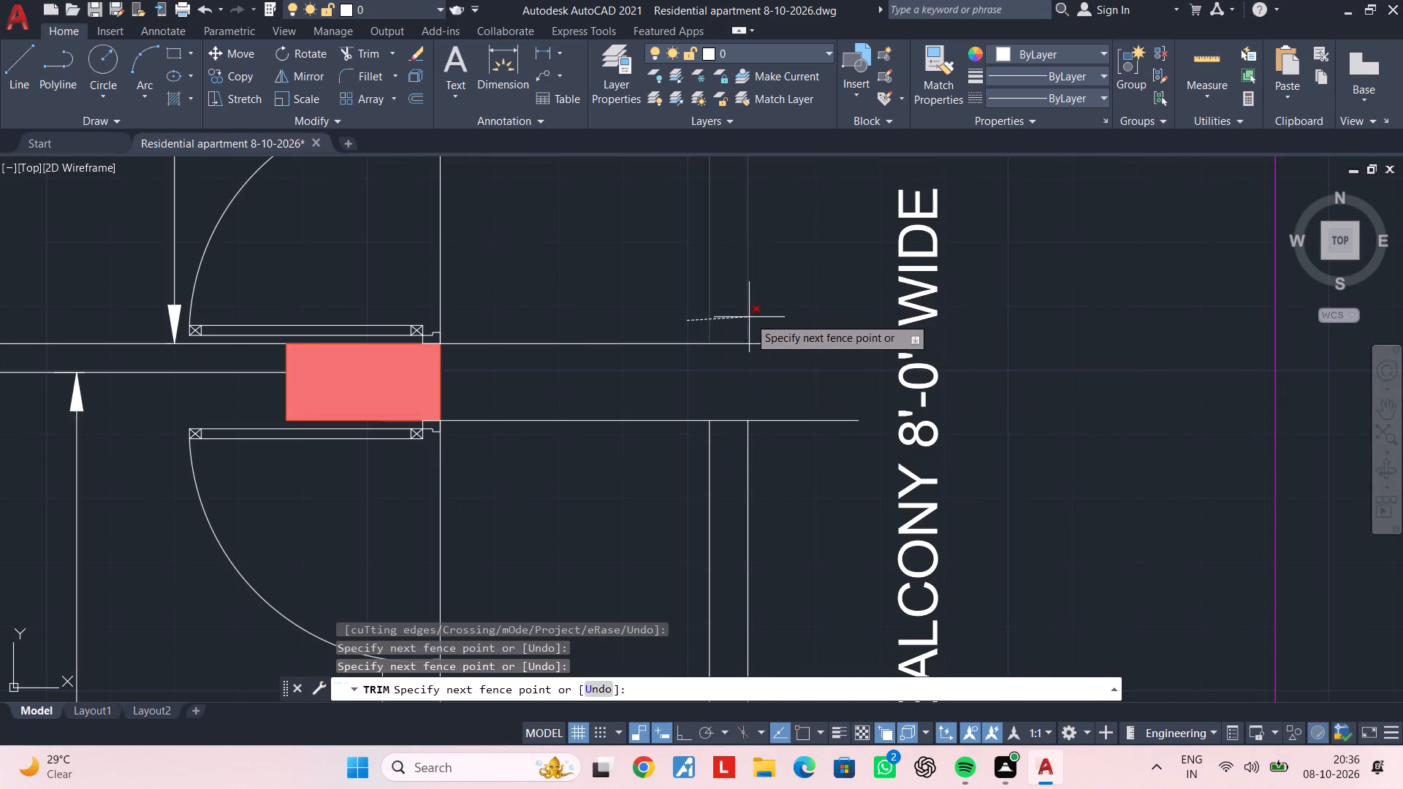
left_click(750, 317)
key("Escape")
scroll(758, 312, "down", 2)
middle_click_drag(771, 313, 737, 438)
middle_click_drag(710, 351, 696, 443)
key("Escape")
Offset the bedroom's outer east wall line beside the balcony door 5' to the east.
scroll(645, 381, "down", 1)
middle_click_drag(645, 388, 644, 411)
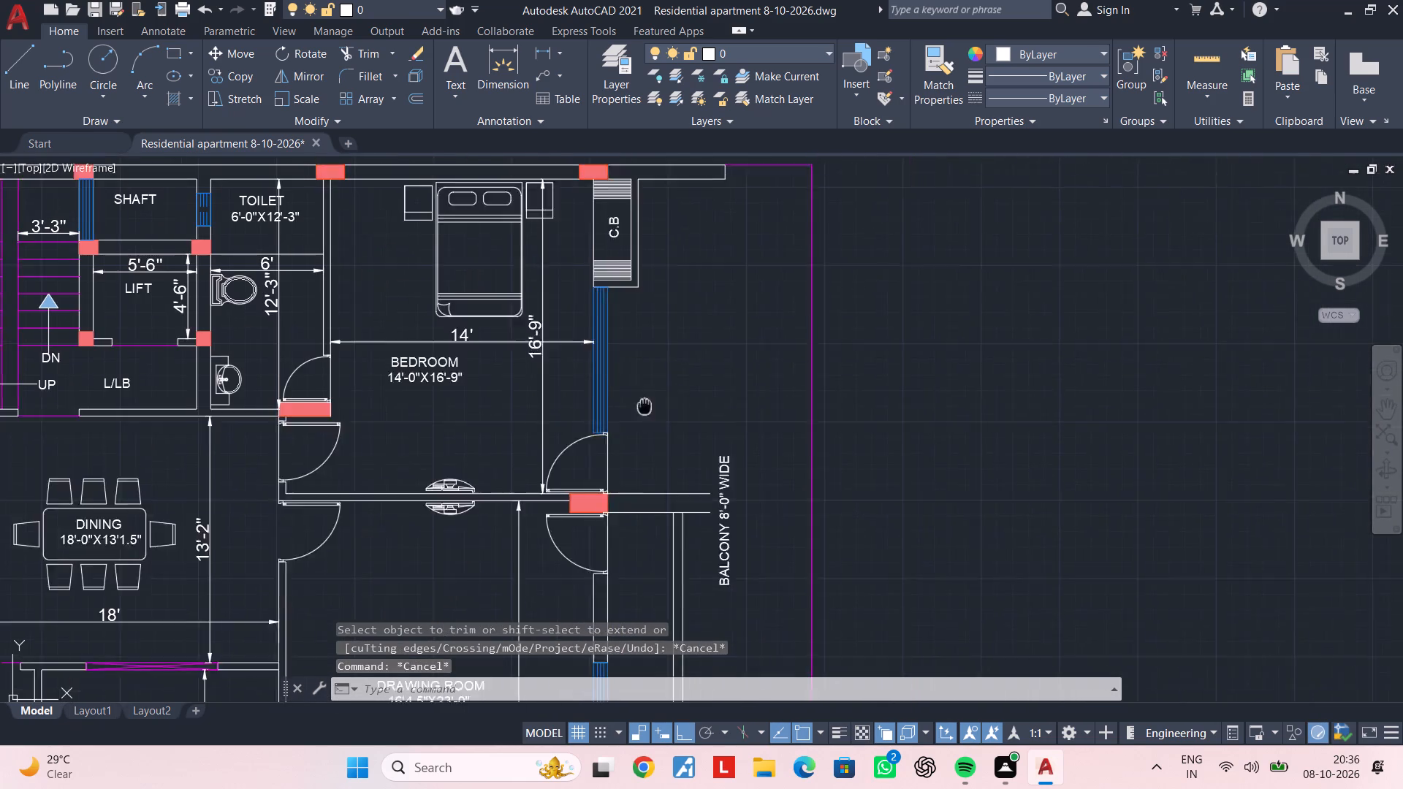
middle_click_drag(644, 411, 636, 452)
key("Escape")
middle_click_drag(632, 458, 636, 402)
key("Escape")
type("OF 5'")
key("Return")
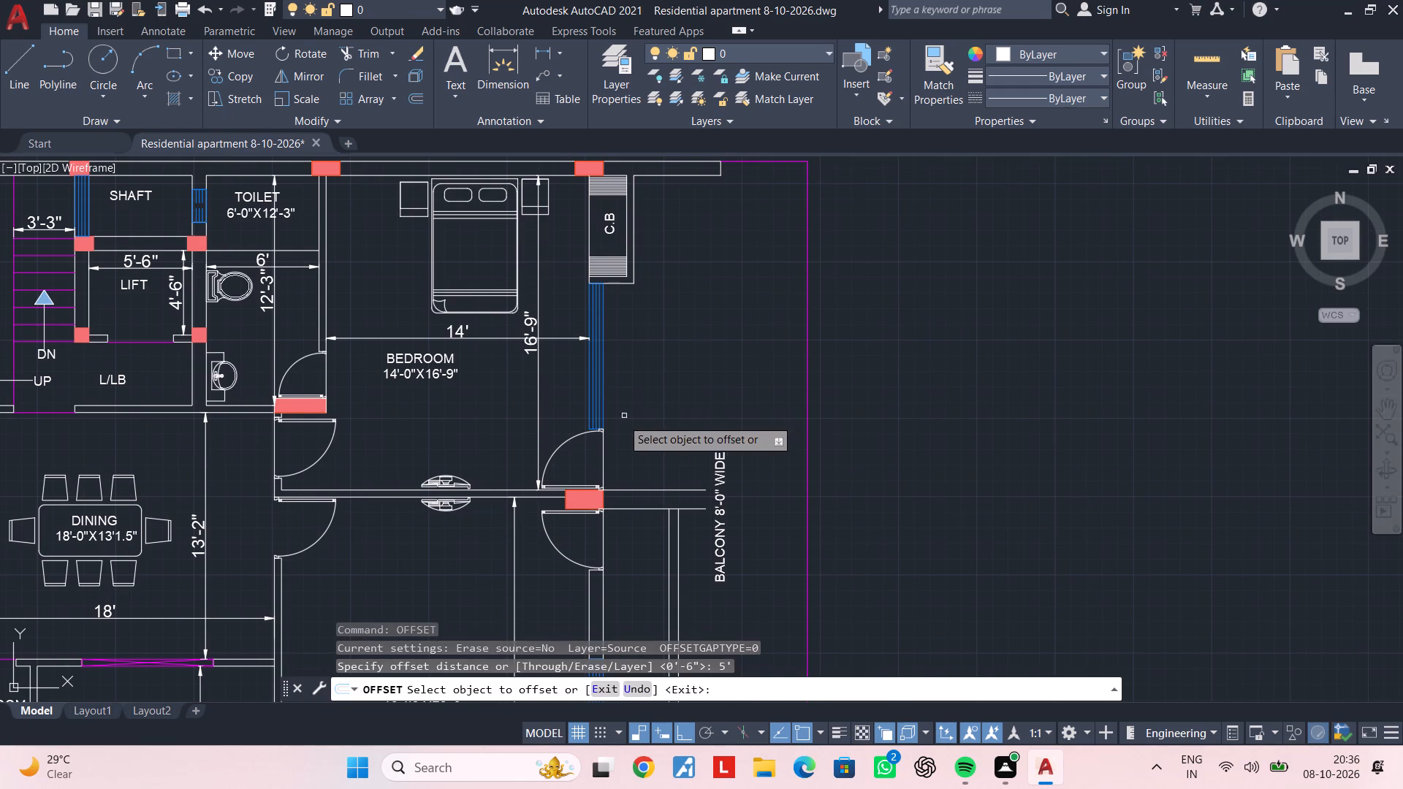
scroll(618, 432, "up", 2)
left_click(575, 473)
left_click(723, 476)
scroll(739, 476, "down", 2)
middle_click_drag(742, 476, 734, 450)
key("Escape")
key("Escape")
key("Escape")
key("Escape")
Extend the new 5' offset line north to the plan's north outer wall.
key("e")
type("X")
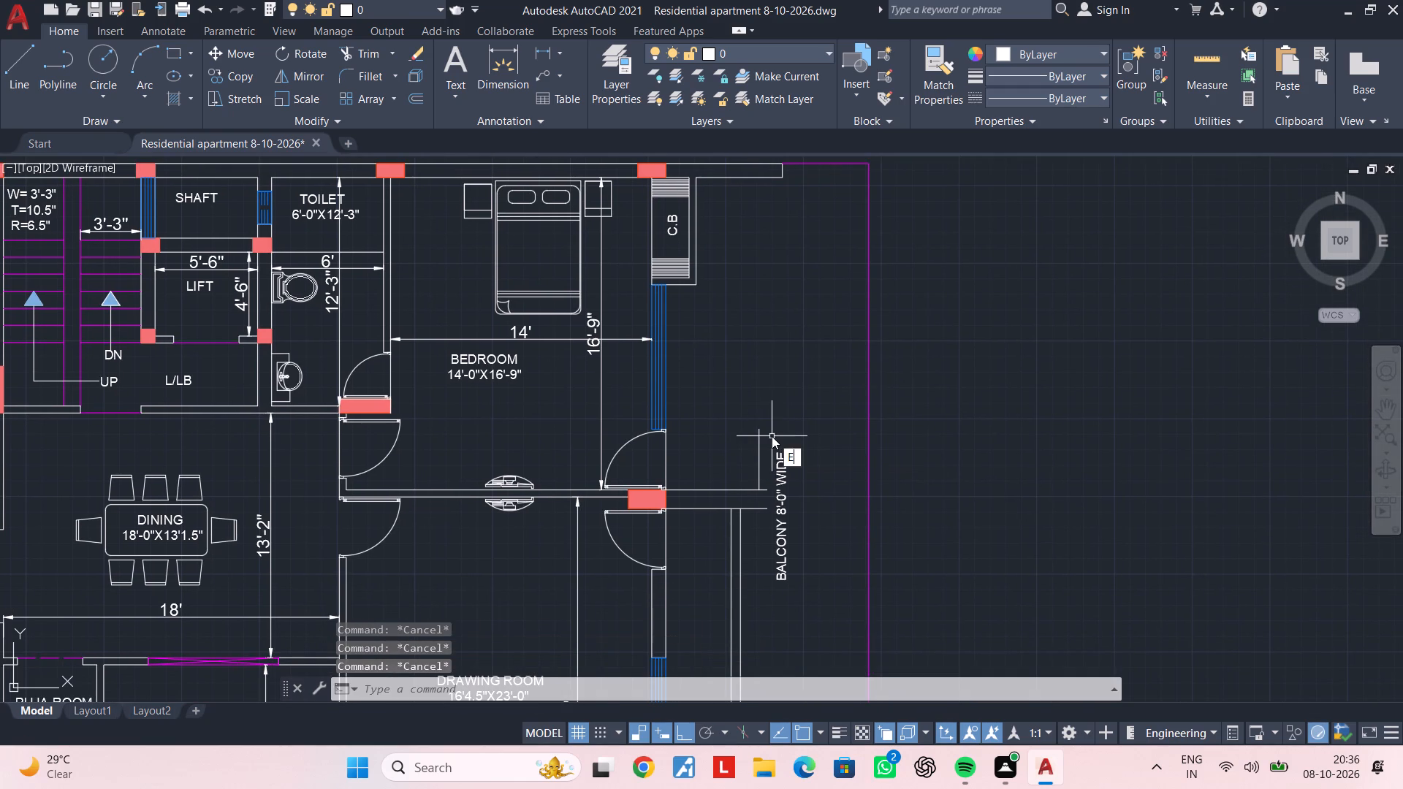
key("space")
left_click(759, 450)
key("Escape")
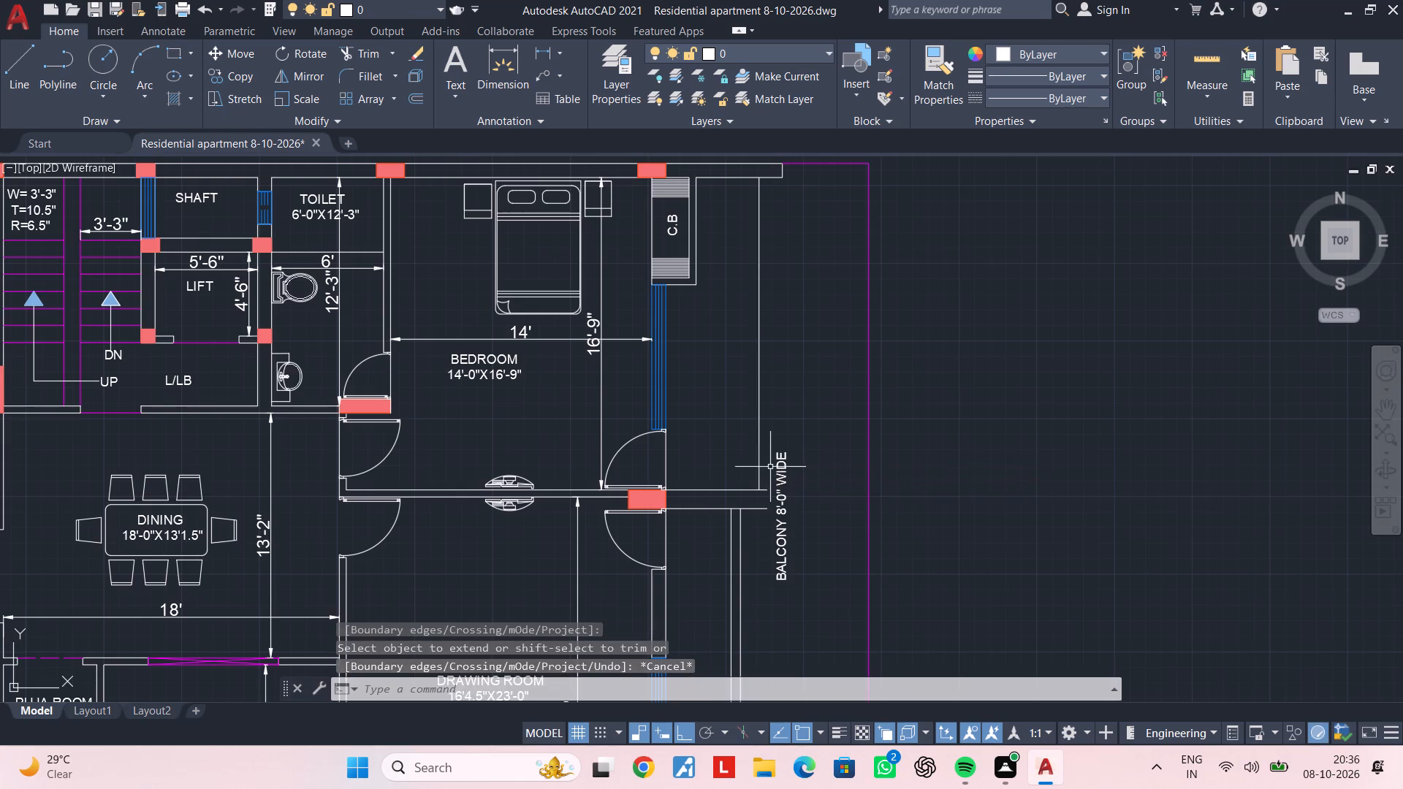
Offset the bedroom's vertical balcony line 6" to the west.
scroll(769, 459, "up", 1)
middle_click_drag(769, 457, 772, 430)
key("Escape")
type("OF")
key("space")
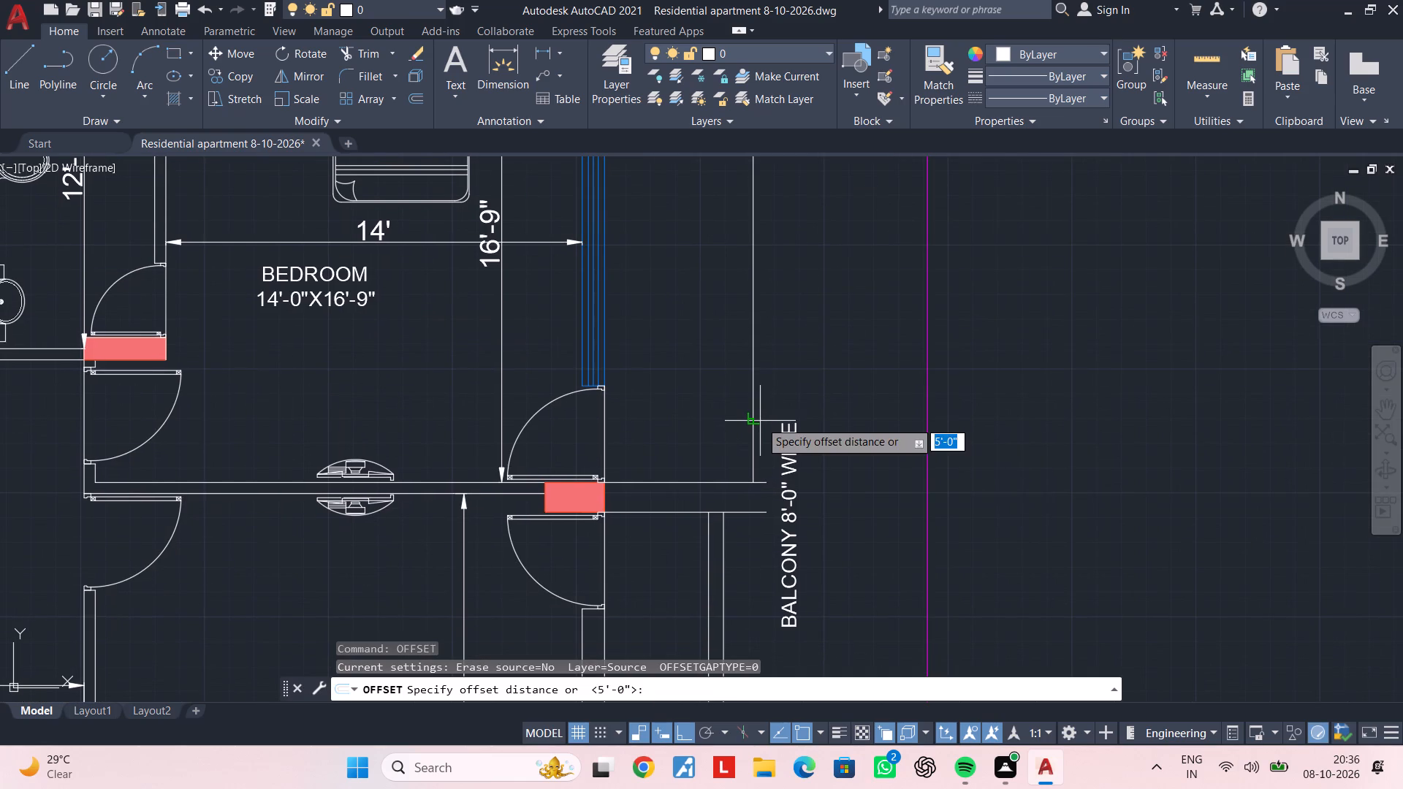
type("6\"")
key("Return")
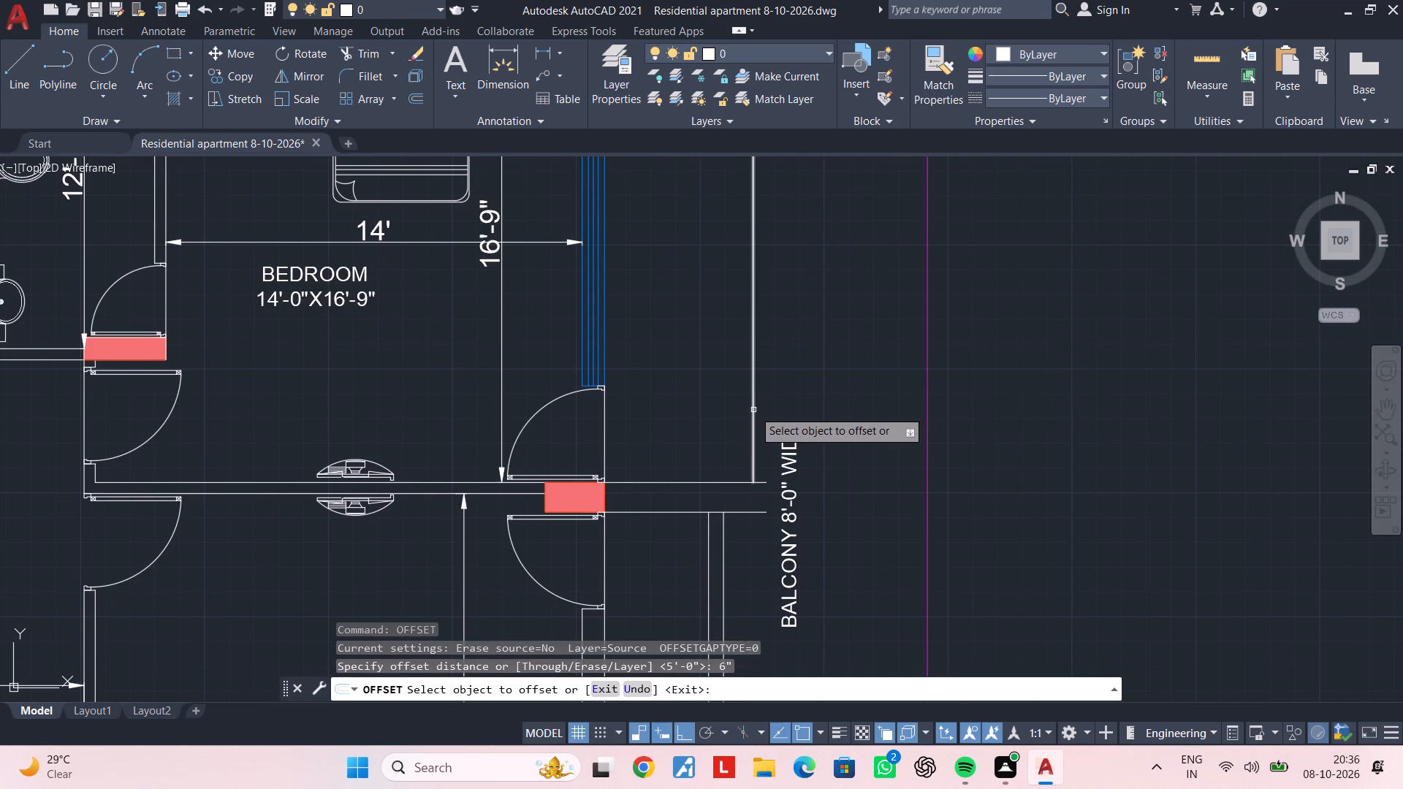
left_click(753, 410)
left_click(731, 411)
key("Escape")
key("Escape")
key("Escape")
key("Escape")
key("Escape")
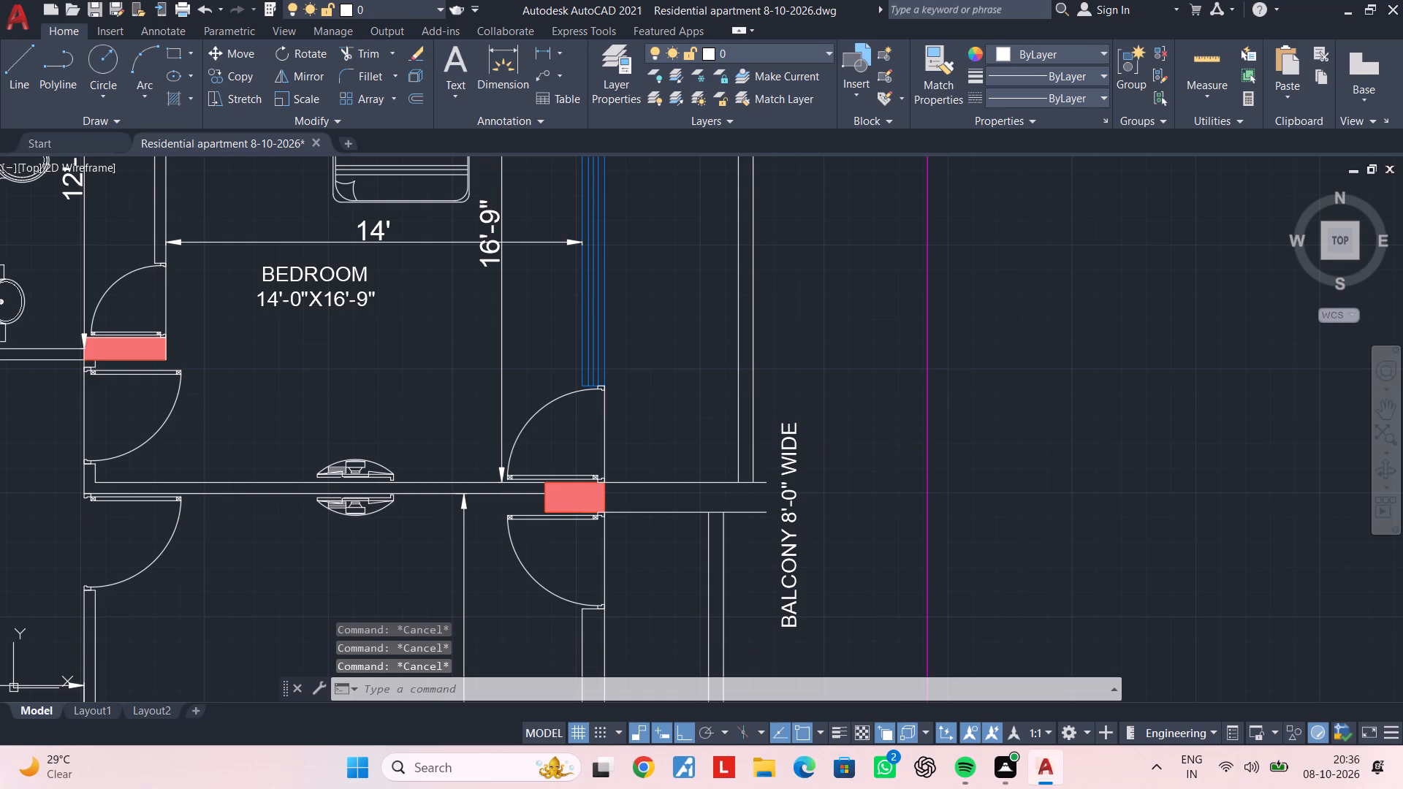
key("Escape")
key("Escape")
key("Escape")
key("Escape")
key("Escape")
Move the "BALCONY 8'-0" WIDE" label a short distance east, clear of the horizontal column lines.
scroll(761, 482, "up", 1)
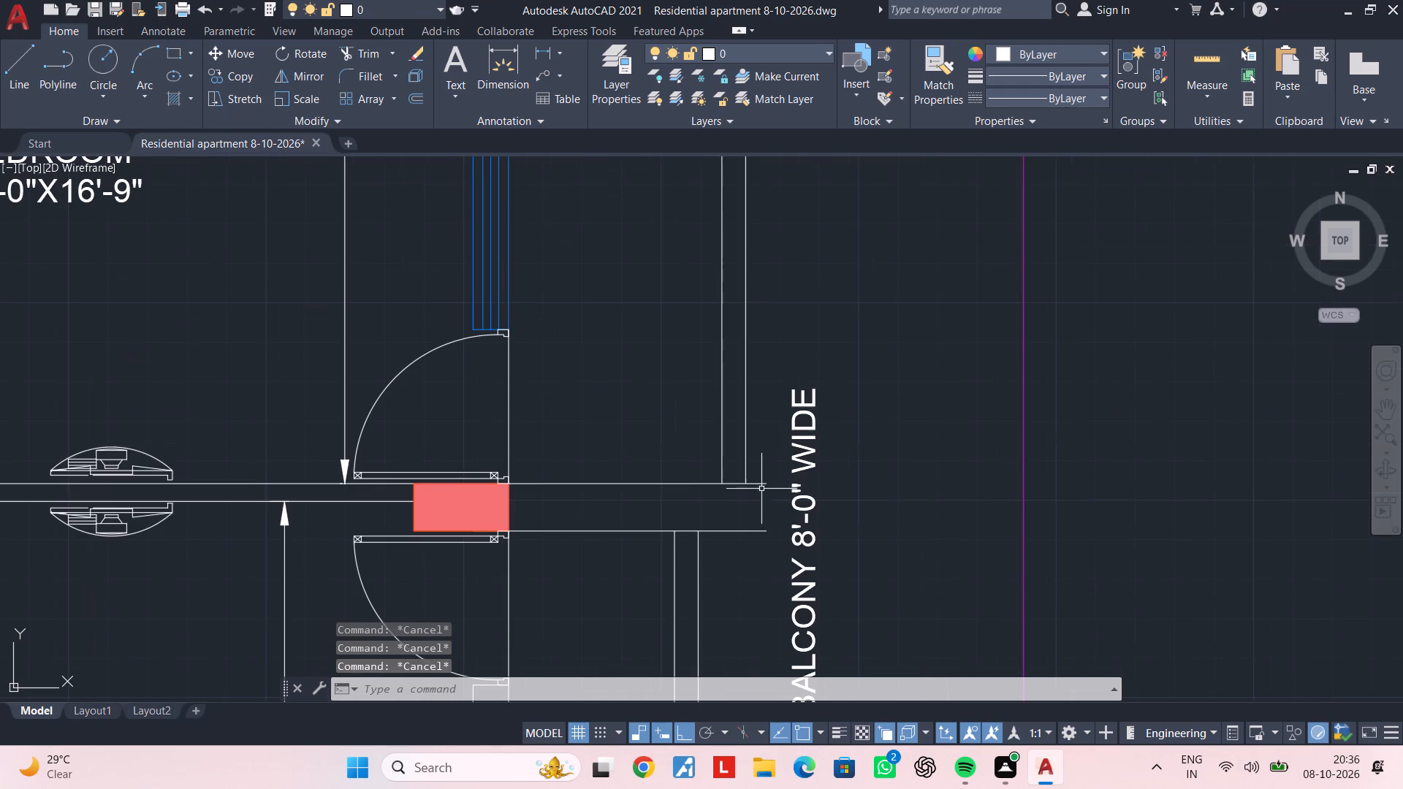
left_click(796, 533)
key("Escape")
middle_click_drag(839, 532, 840, 458)
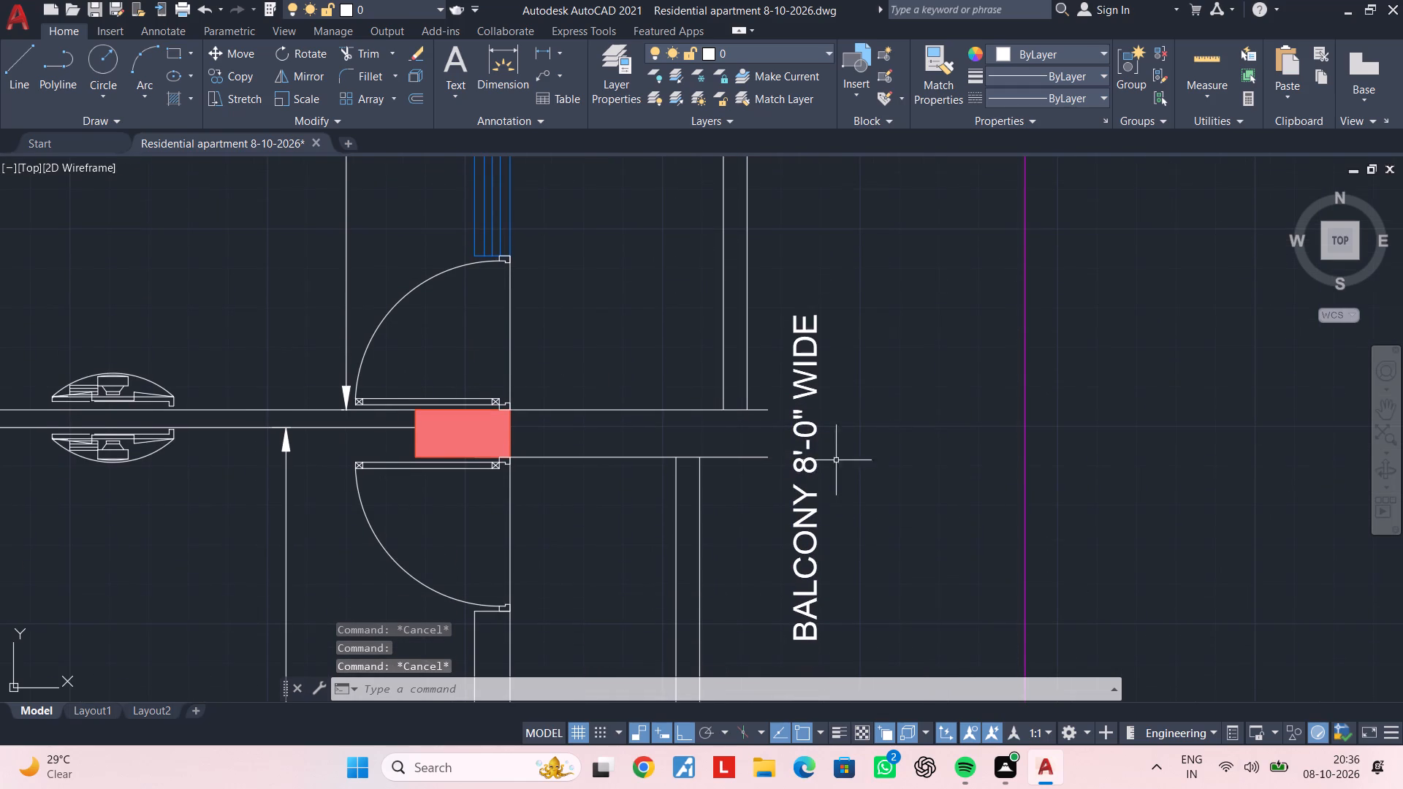
left_click(802, 457)
type("M")
key("space")
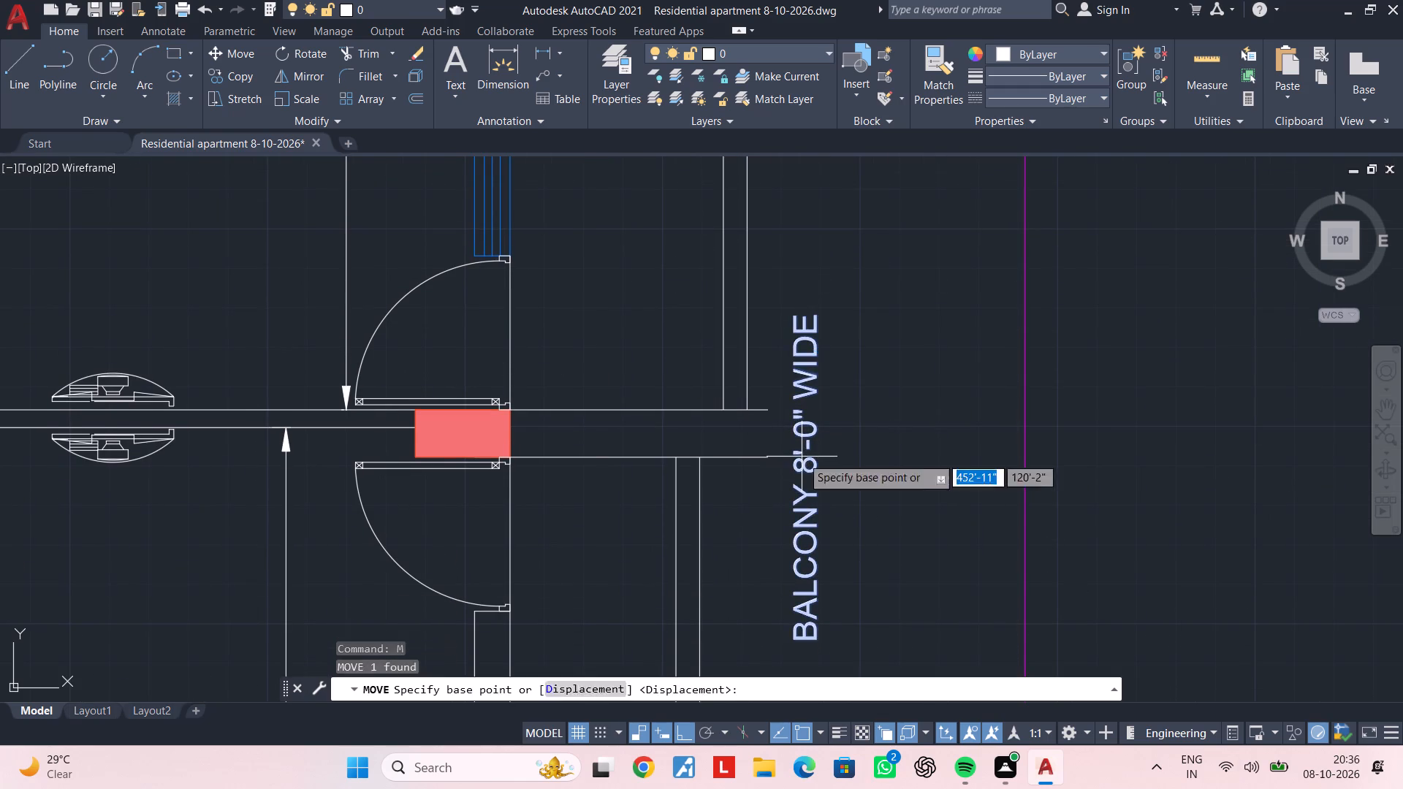
left_click(802, 457)
left_click(877, 446)
key("Escape")
key("Escape")
Stretch the east ends of both horizontal column lines farther east to about the same length.
scroll(758, 419, "up", 2)
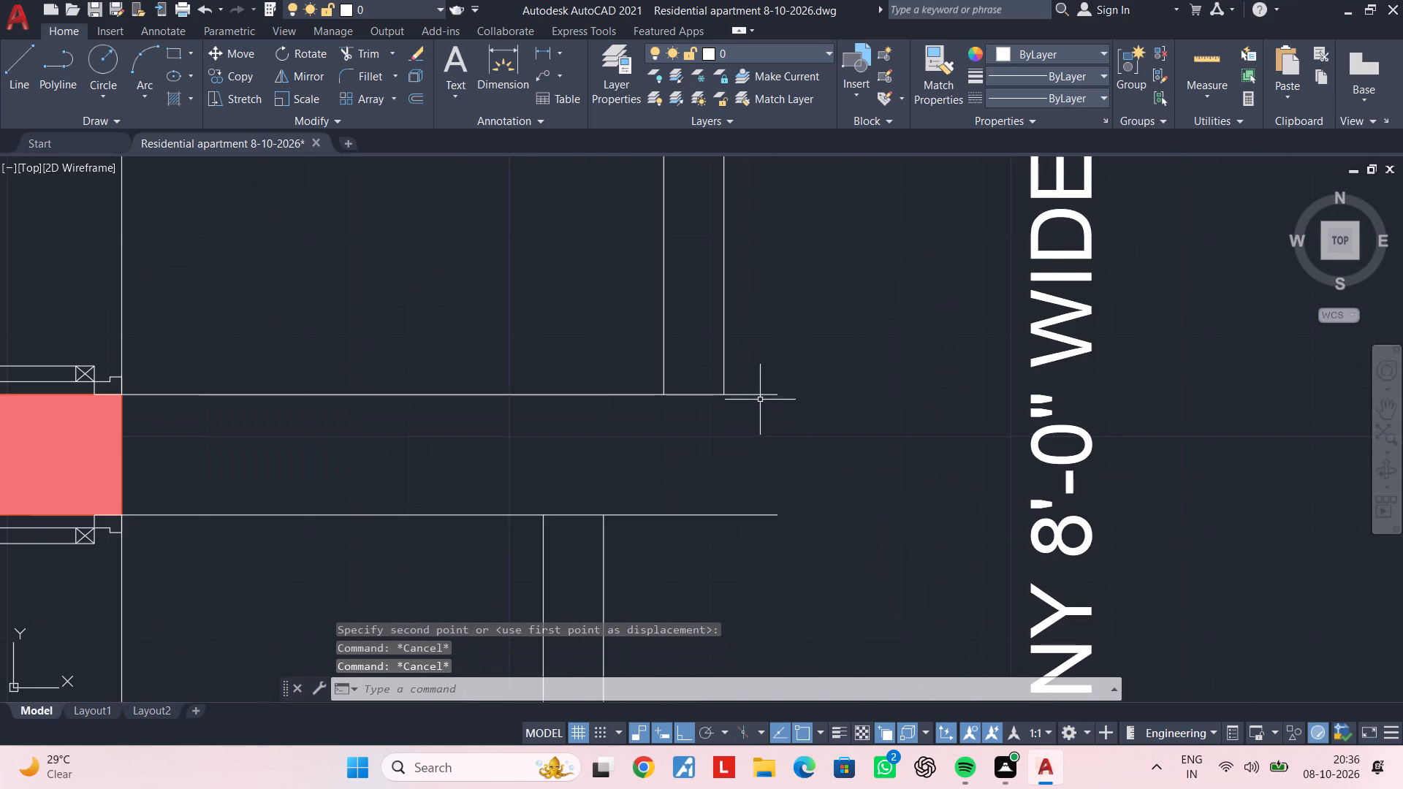
left_click(762, 395)
left_click(777, 394)
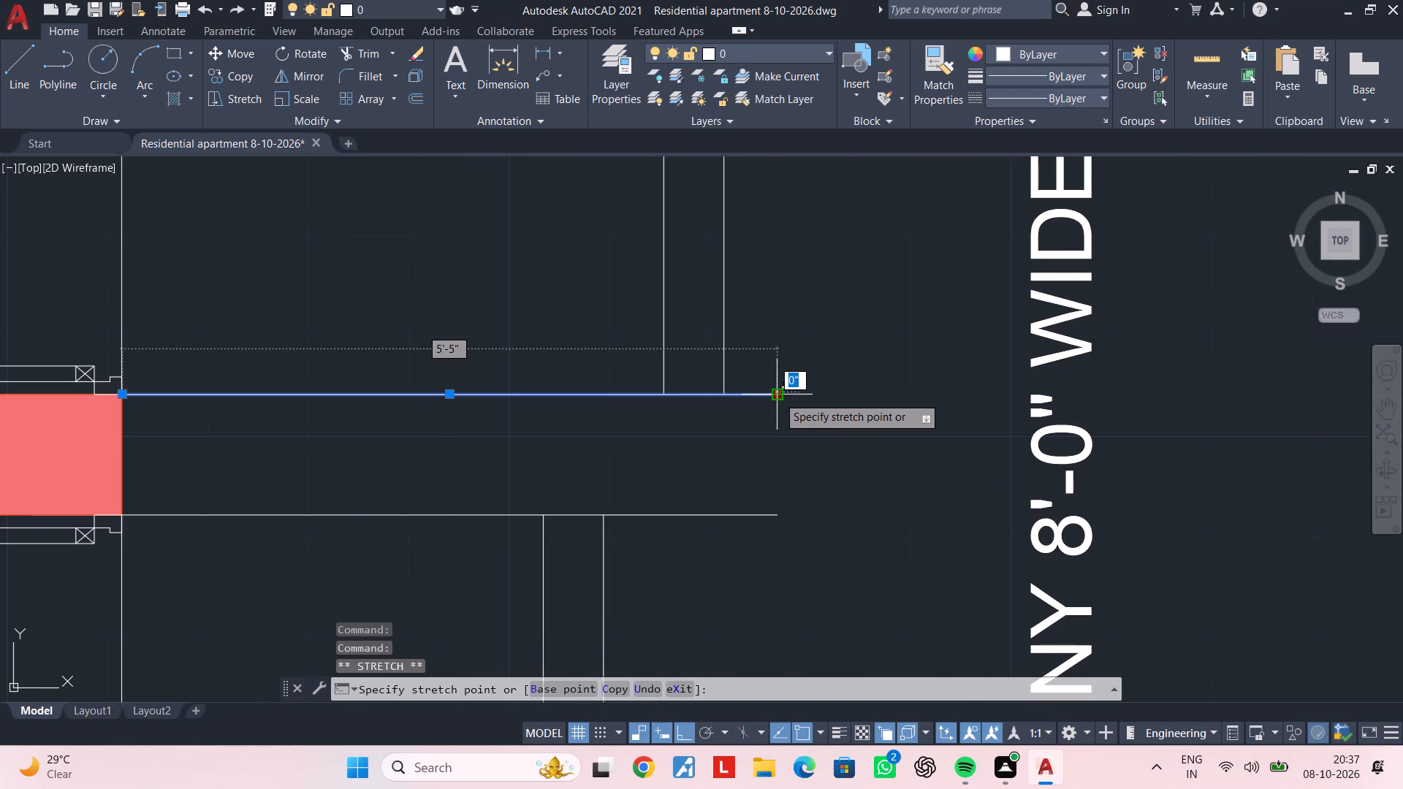
left_click(914, 392)
key("Escape")
key("Escape")
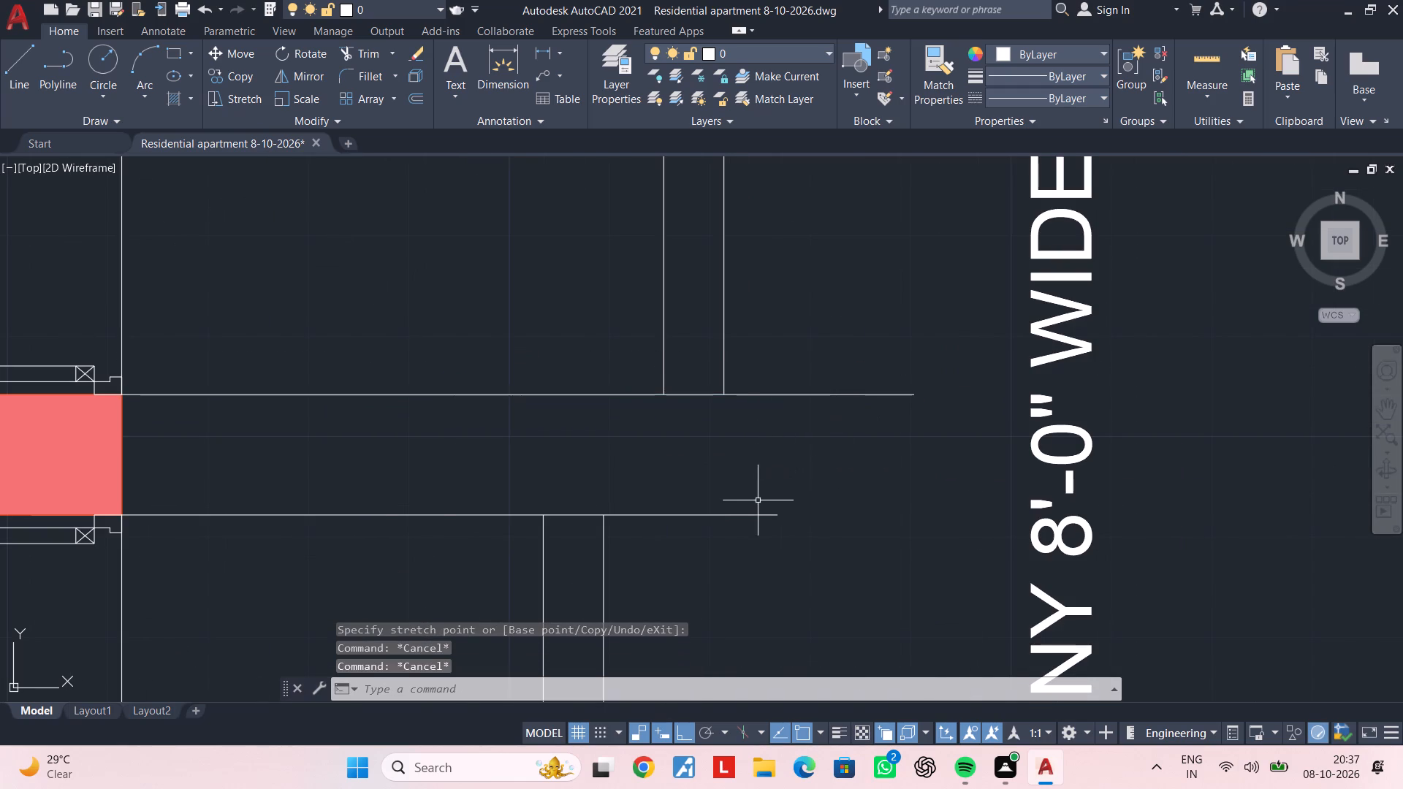
left_click(761, 514)
left_click(780, 514)
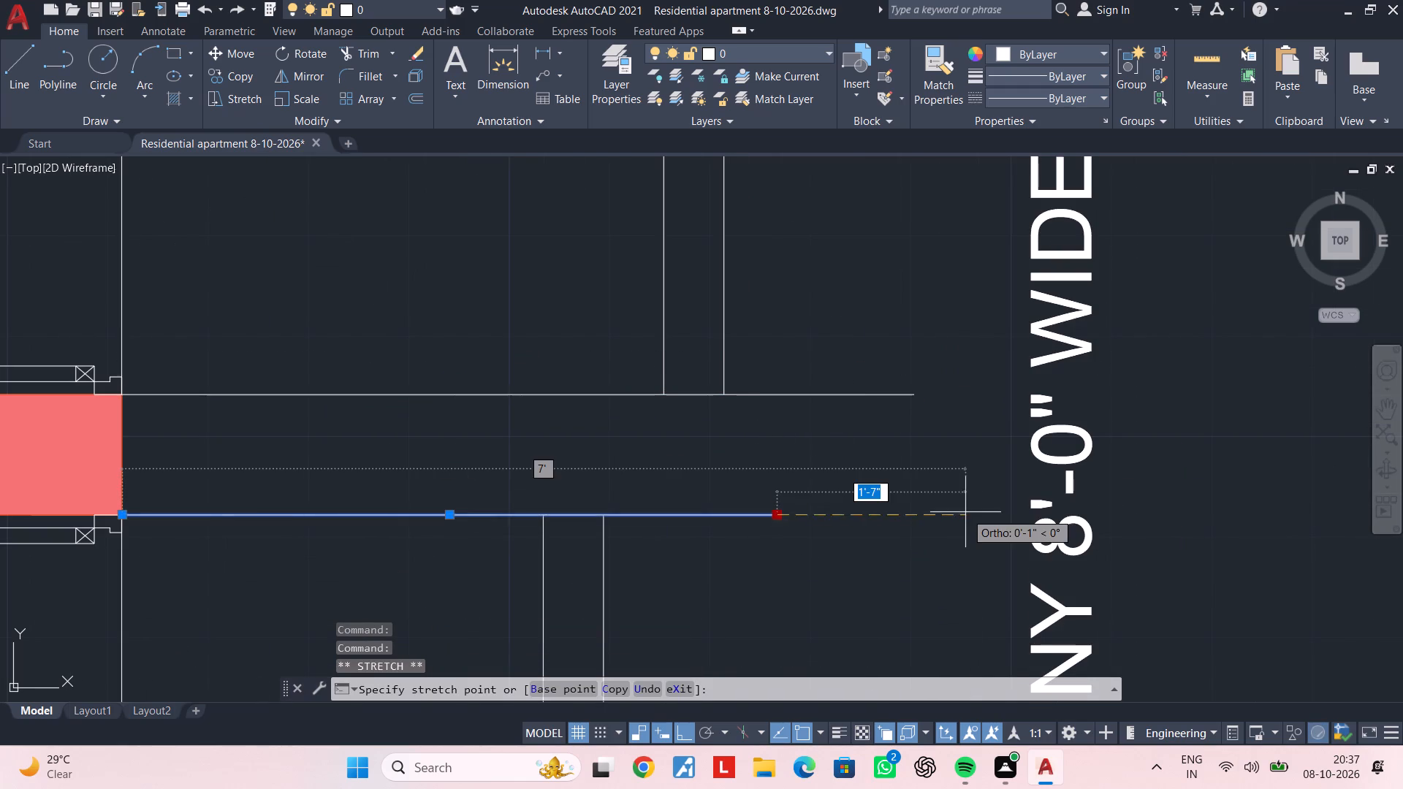
left_click(911, 513)
key("Escape")
key("Escape")
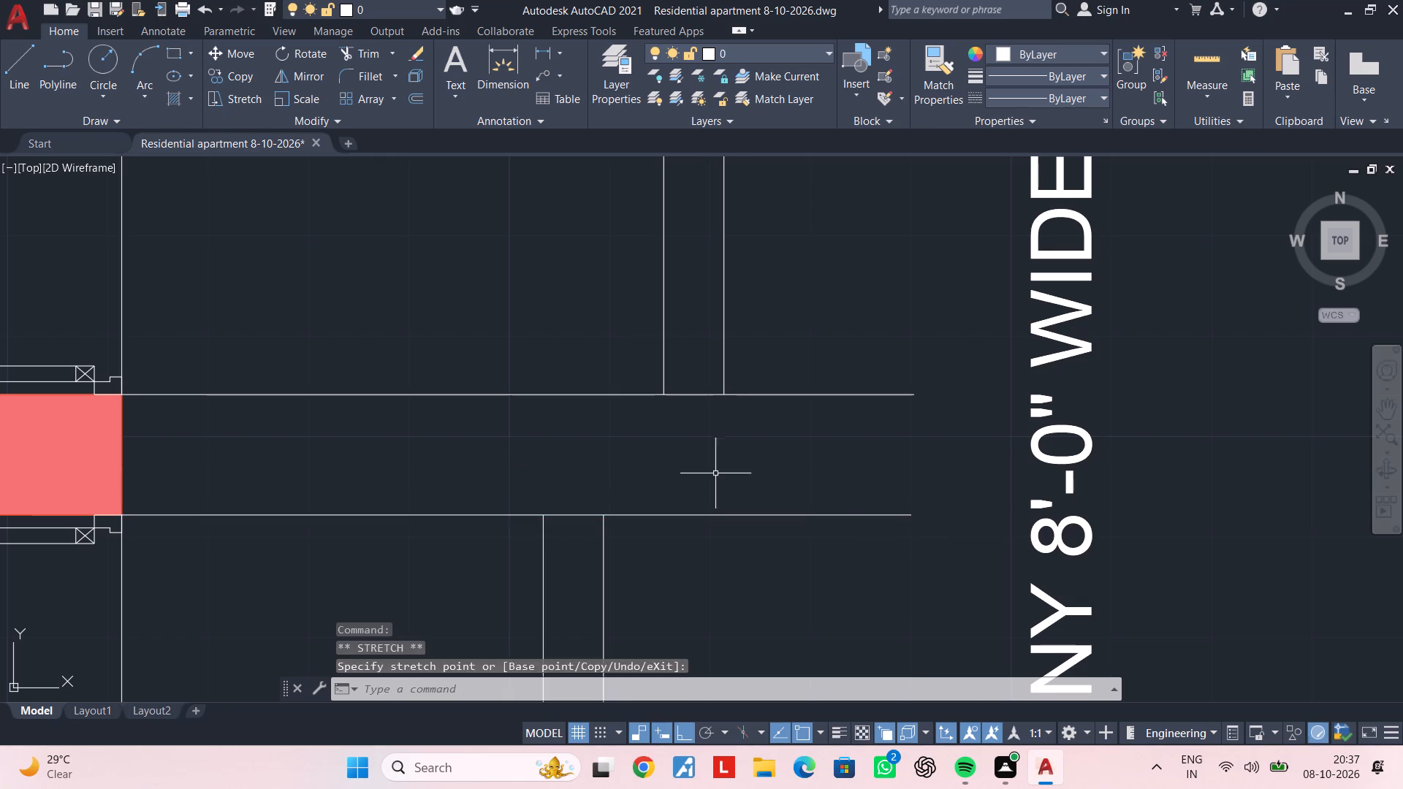
key("Escape")
key("Escape")
key("Escape")
Draw a rectangle between the horizontal column lines, from the bedroom balcony's outer line to the drawing room balcony's inner line.
key("r")
type("EC")
key("space")
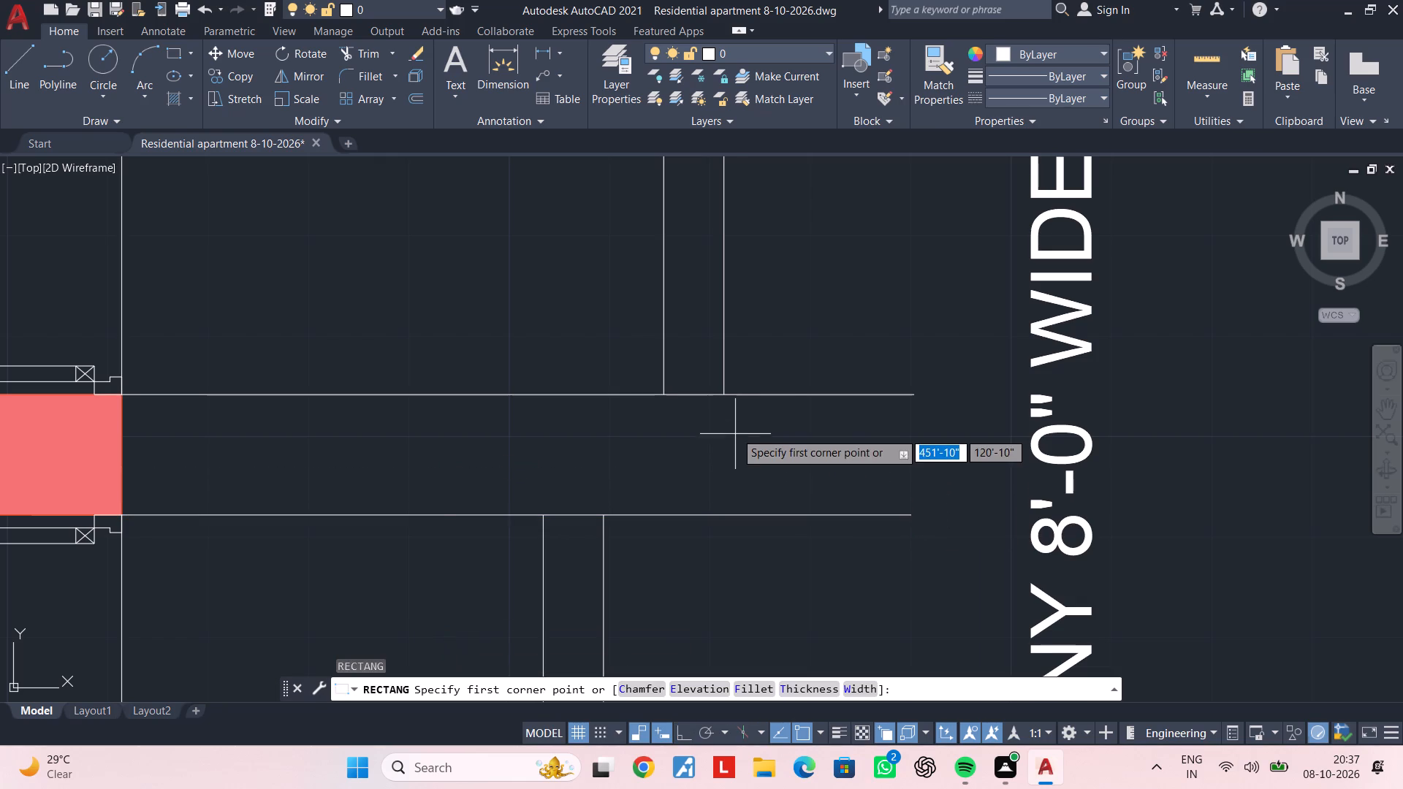
left_click(726, 392)
left_click(543, 511)
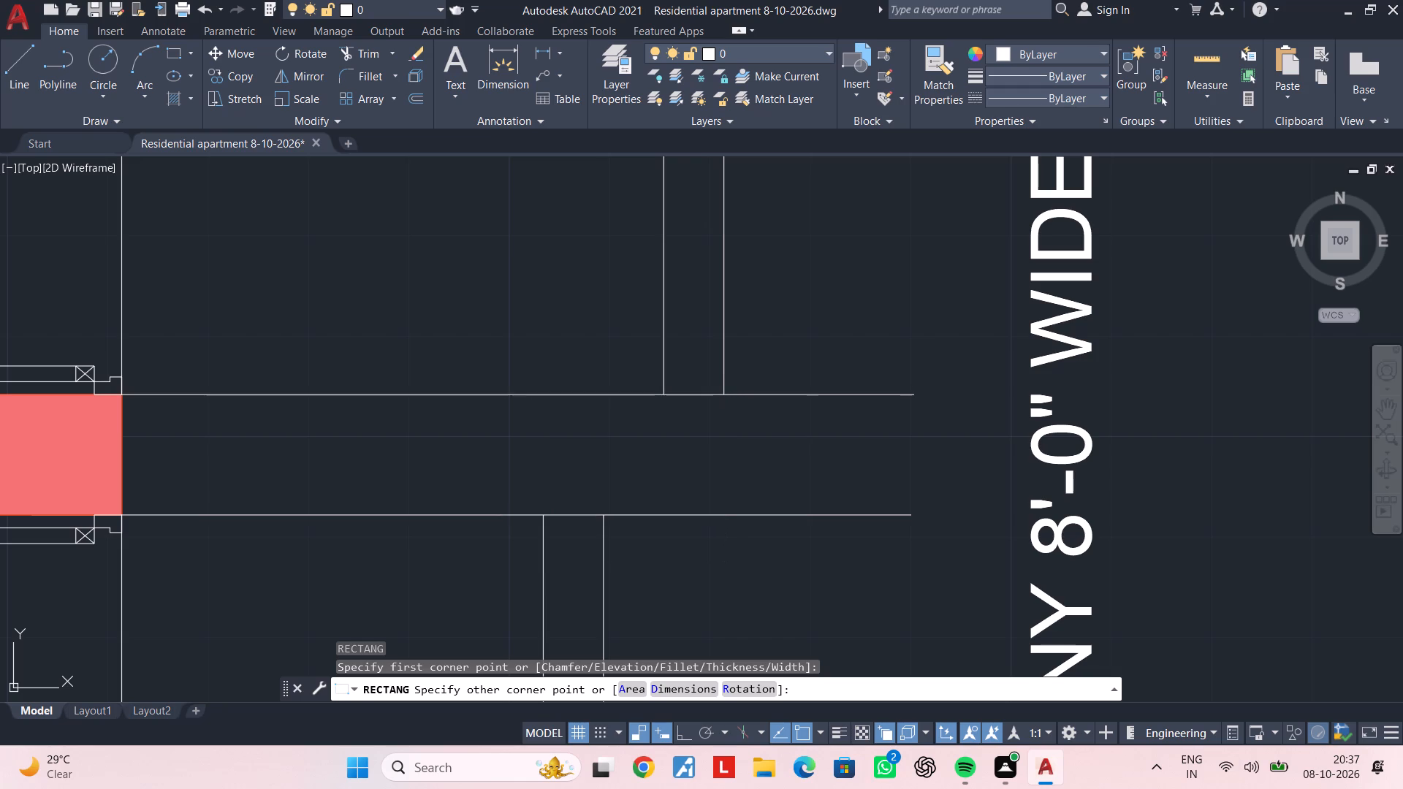
key("Escape")
key("Escape")
key("Escape")
Set the linetype of both horizontal column lines across the balcony to ACAD_ISO02W100.
left_click(808, 381)
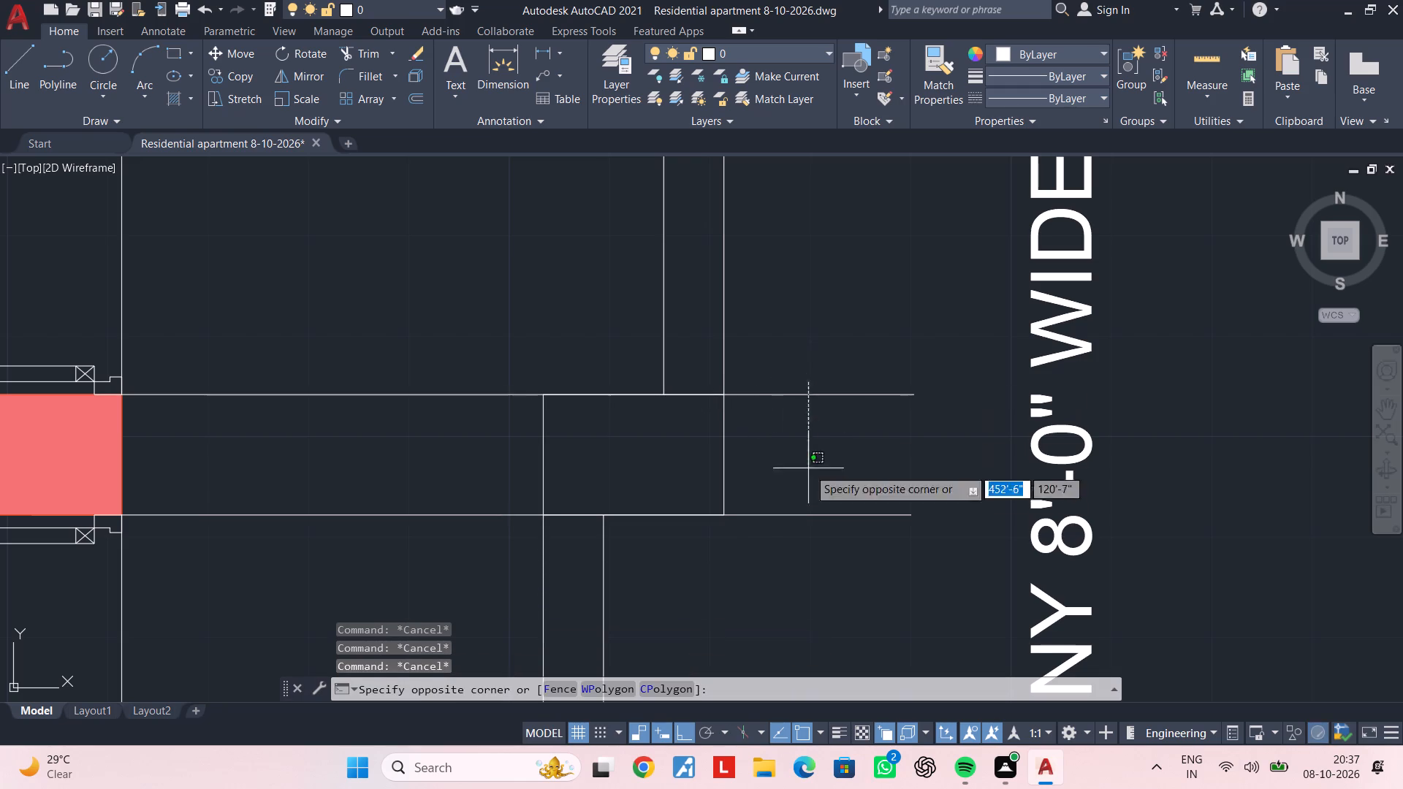
left_click(808, 528)
left_click(811, 60)
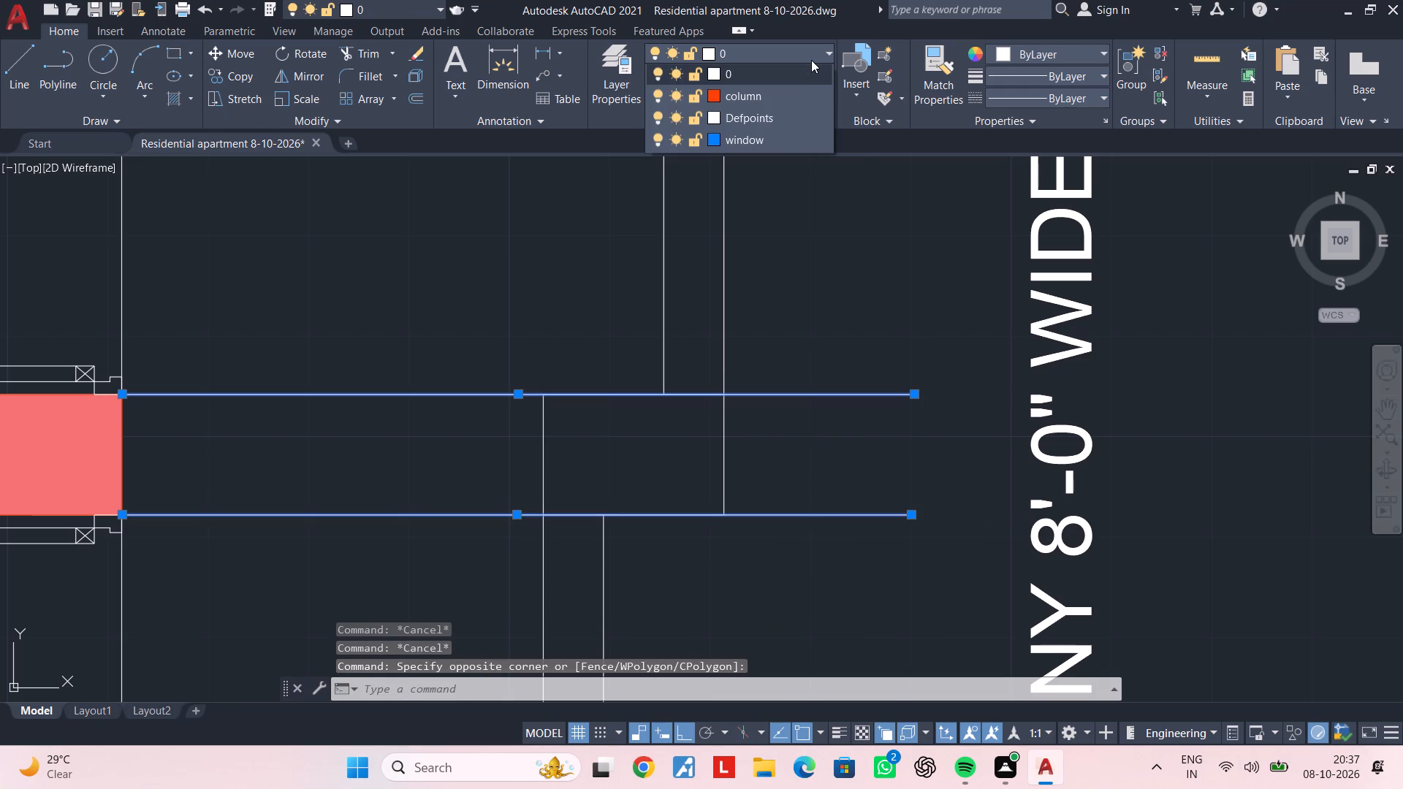
left_click(810, 53)
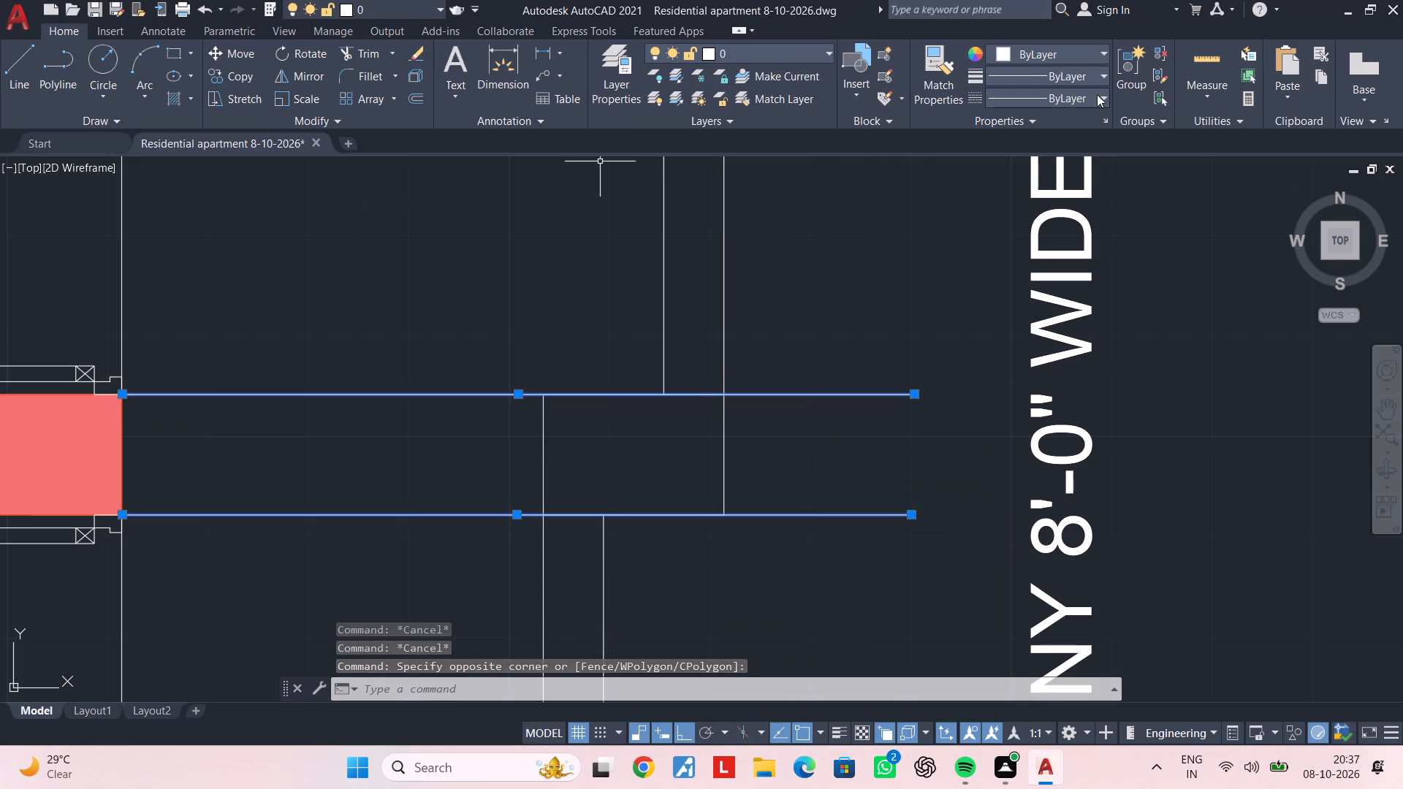
left_click(1079, 97)
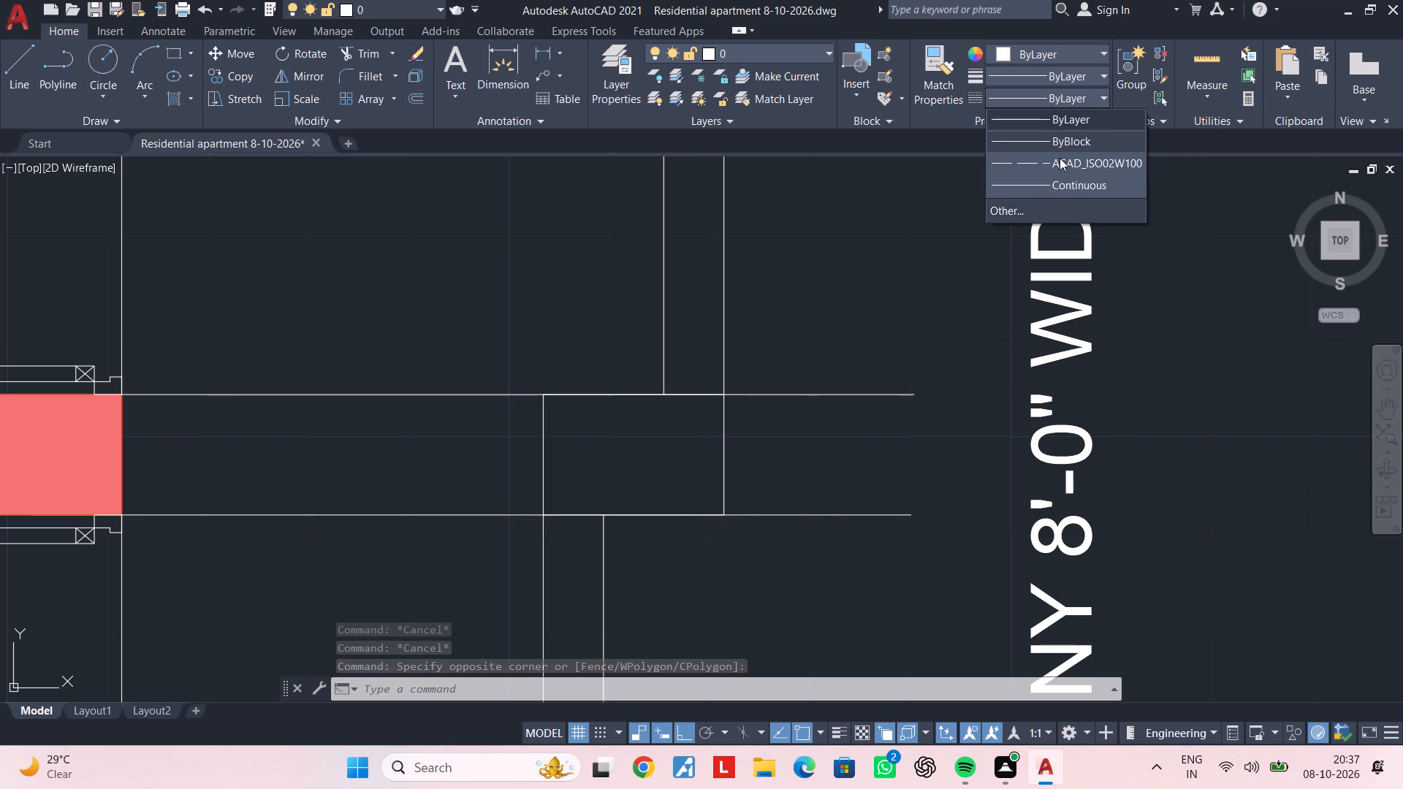
left_click(1060, 165)
key("Escape")
key("Escape")
middle_click_drag(880, 340, 794, 310)
scroll(880, 340, "down", 1)
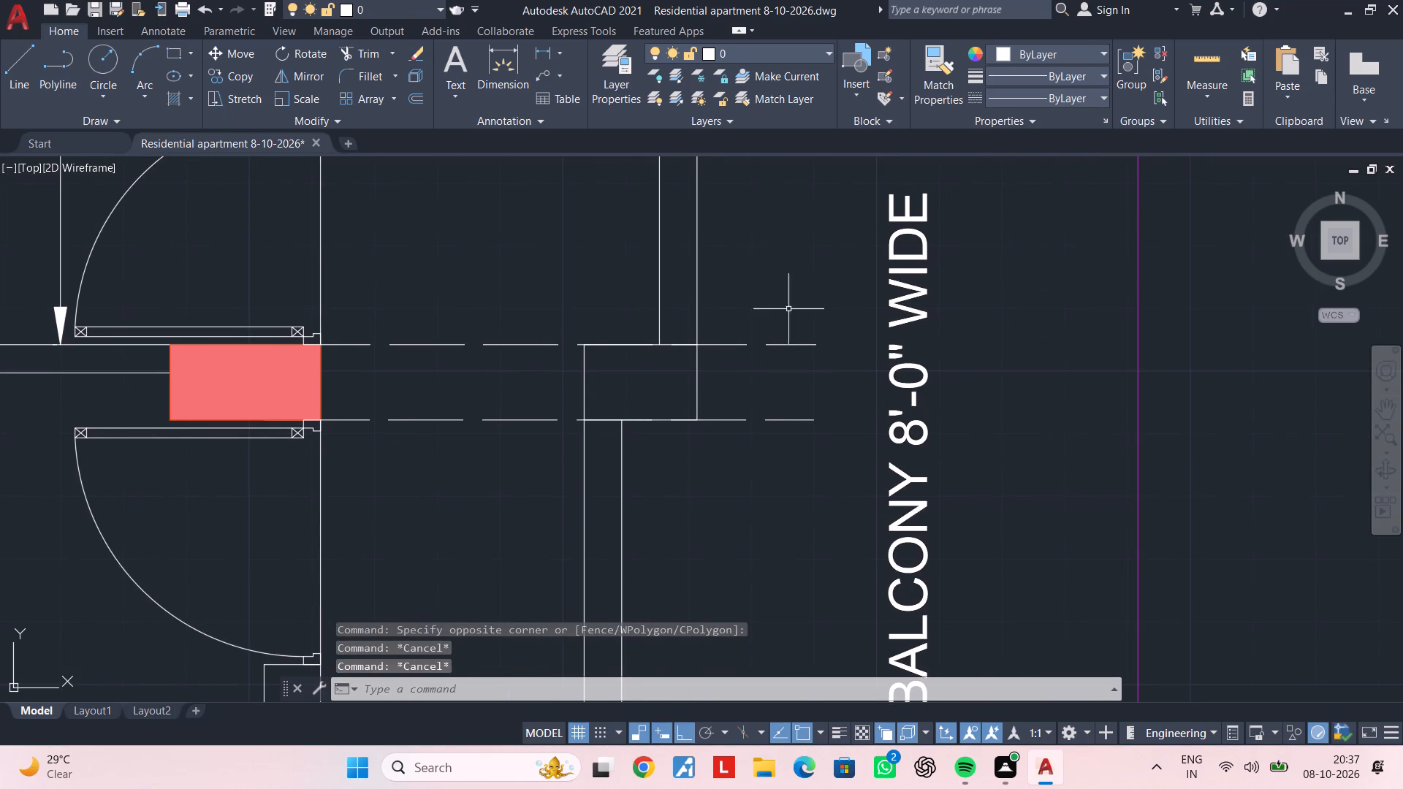
Change the colour of the four vertical balcony parapet lines beside the bedroom and drawing room to magenta.
scroll(739, 355, "down", 2)
middle_click_drag(739, 355, 699, 386)
key("Escape")
middle_click_drag(655, 432, 662, 378)
key("Escape")
scroll(683, 406, "up", 2)
left_click(675, 416)
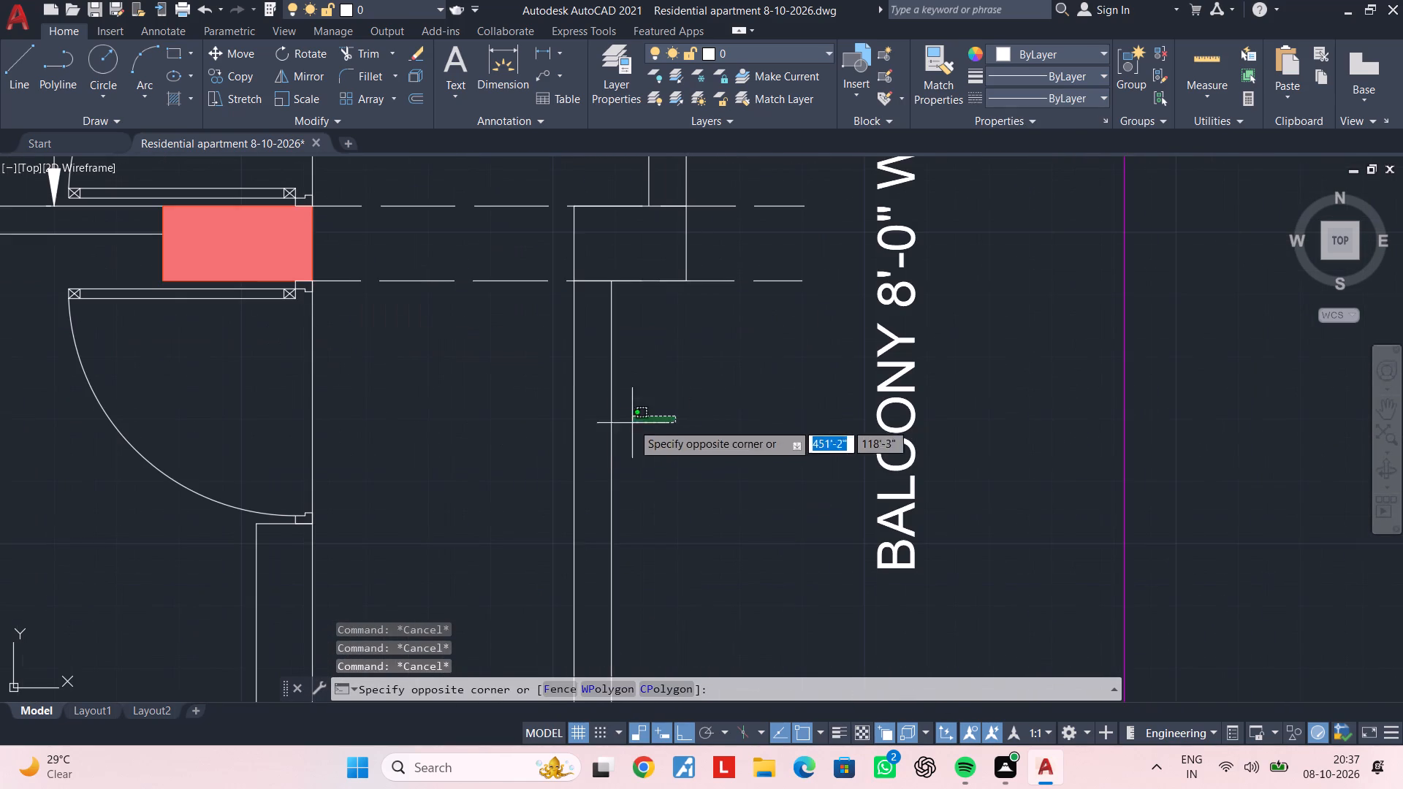
left_click(558, 432)
scroll(658, 389, "down", 3)
middle_click_drag(661, 389, 663, 455)
scroll(666, 349, "up", 1)
left_click(719, 330)
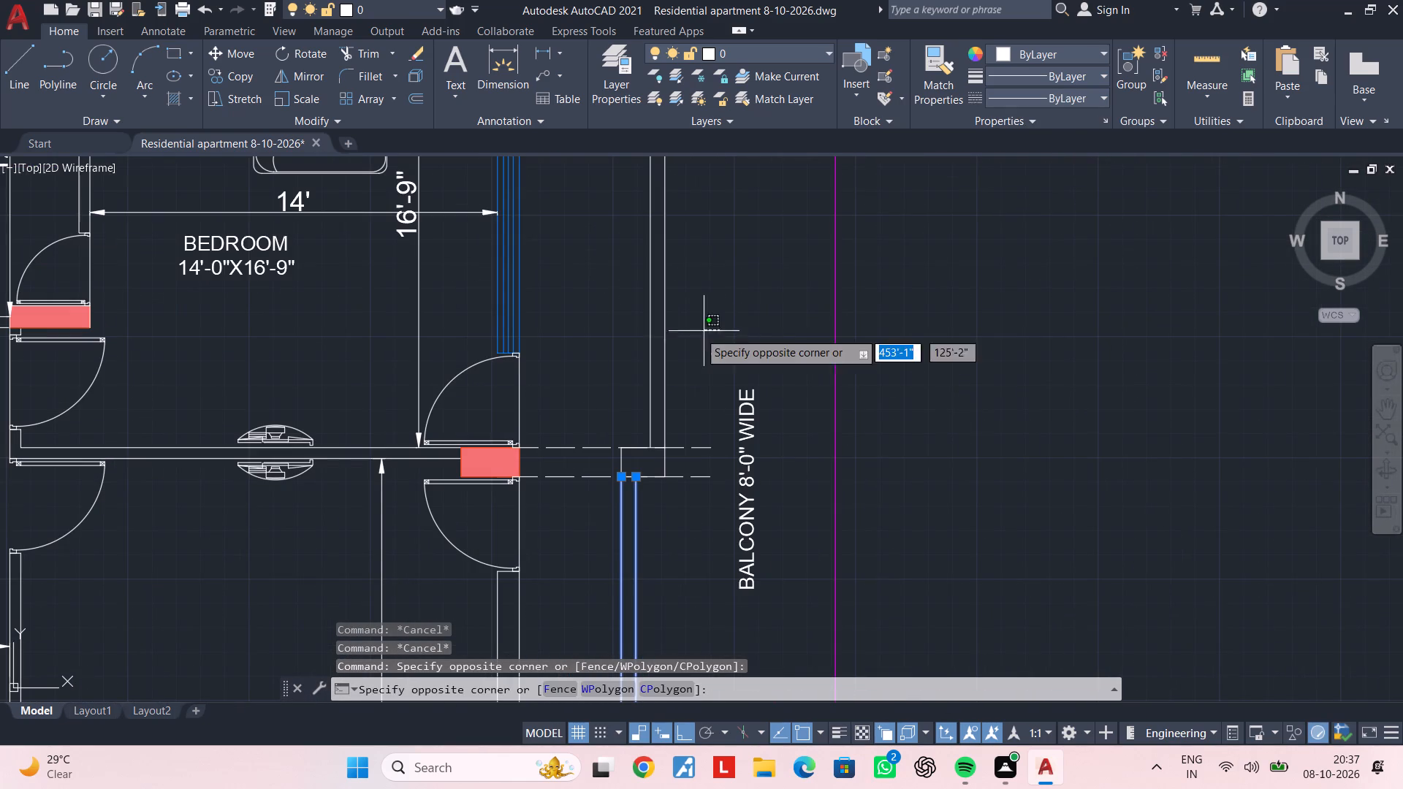
left_click(633, 337)
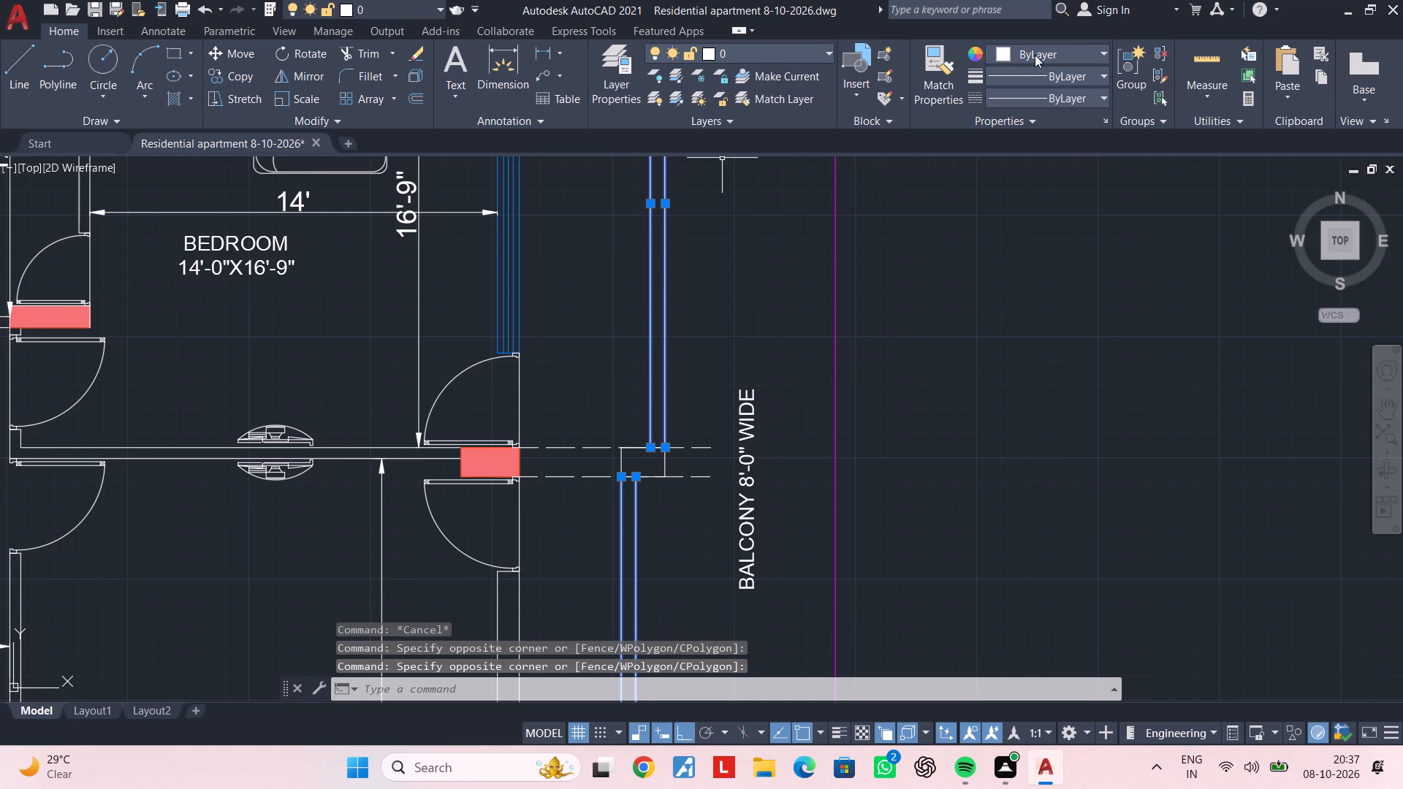
left_click(1035, 47)
left_click(1088, 237)
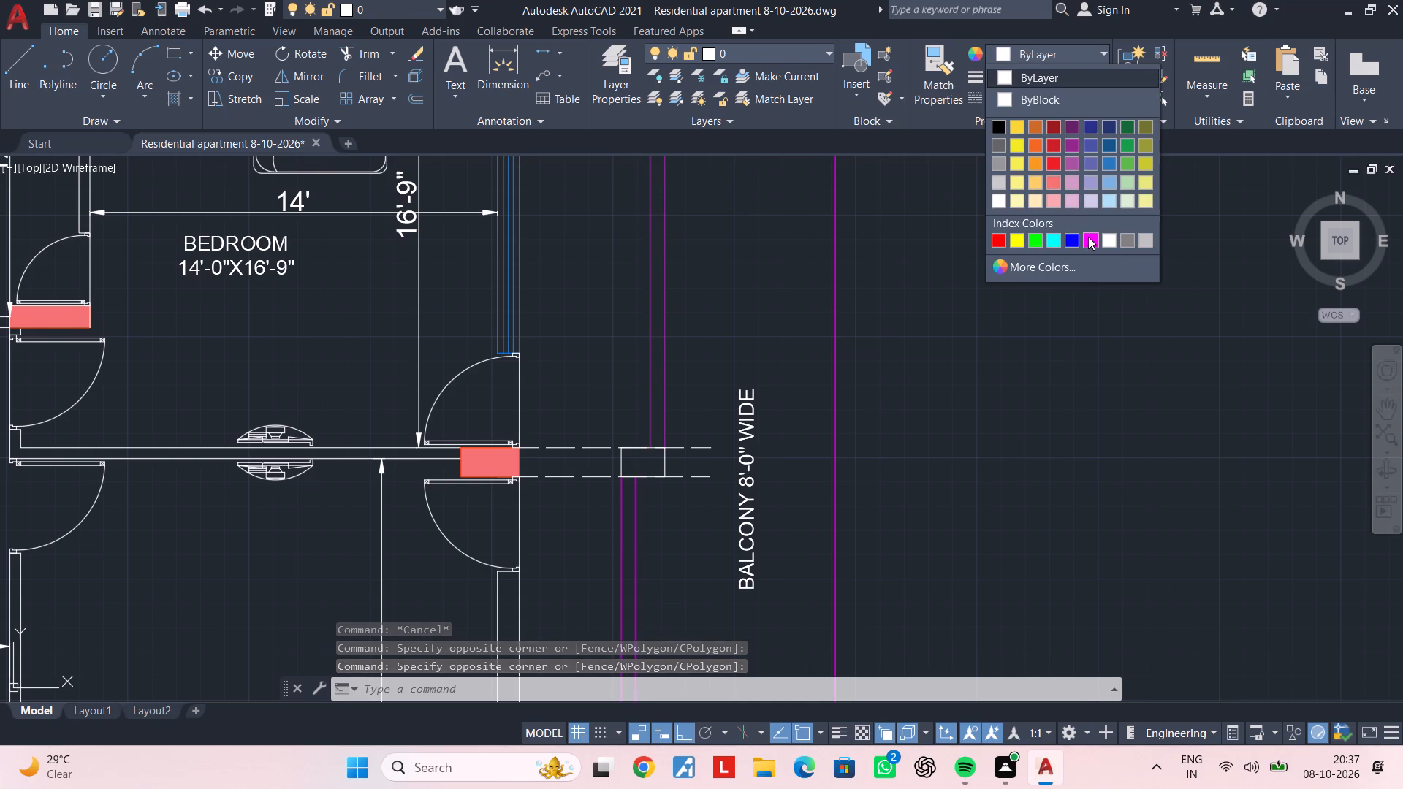
key("Escape")
key("Escape")
Save the drawing.
middle_click_drag(710, 338, 703, 260)
scroll(704, 258, "down", 2)
middle_click_drag(707, 259, 668, 251)
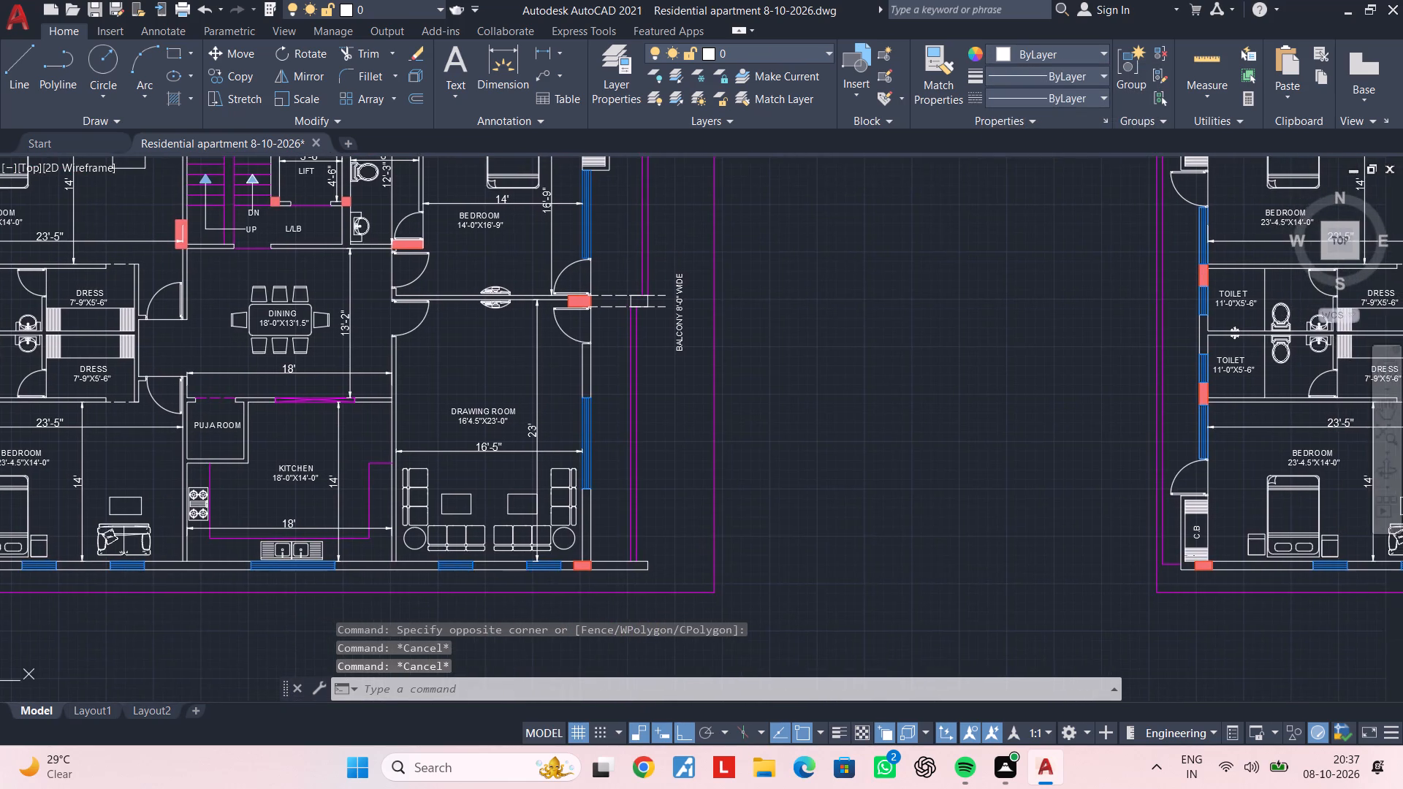
middle_click_drag(668, 251, 640, 372)
middle_click_drag(634, 336, 609, 368)
key("ctrl+s")
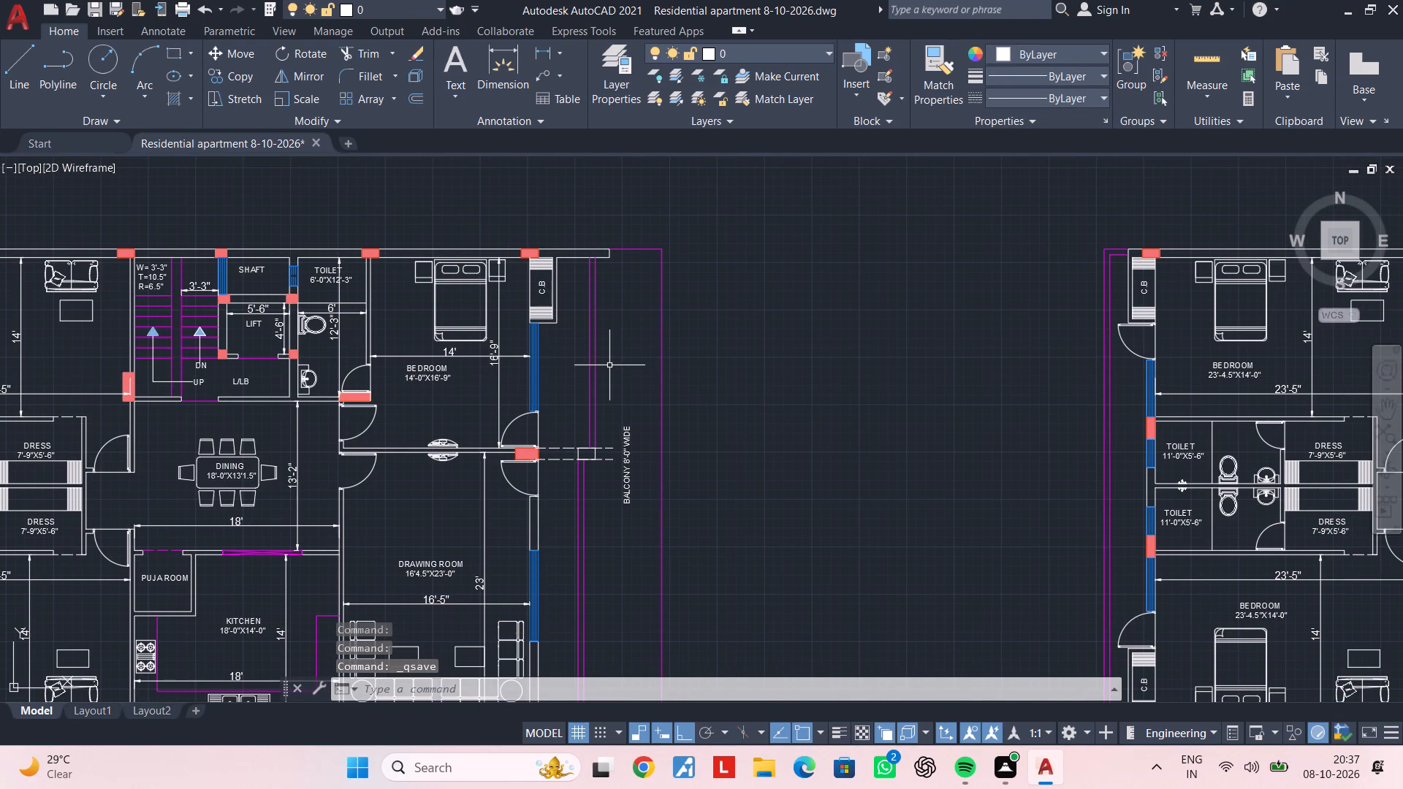
key("ctrl+s")
Delete the "BALCONY 8'-0" WIDE" label from the plan with the stepped parapets.
middle_click_drag(617, 365, 593, 294)
key("Escape")
key("Escape")
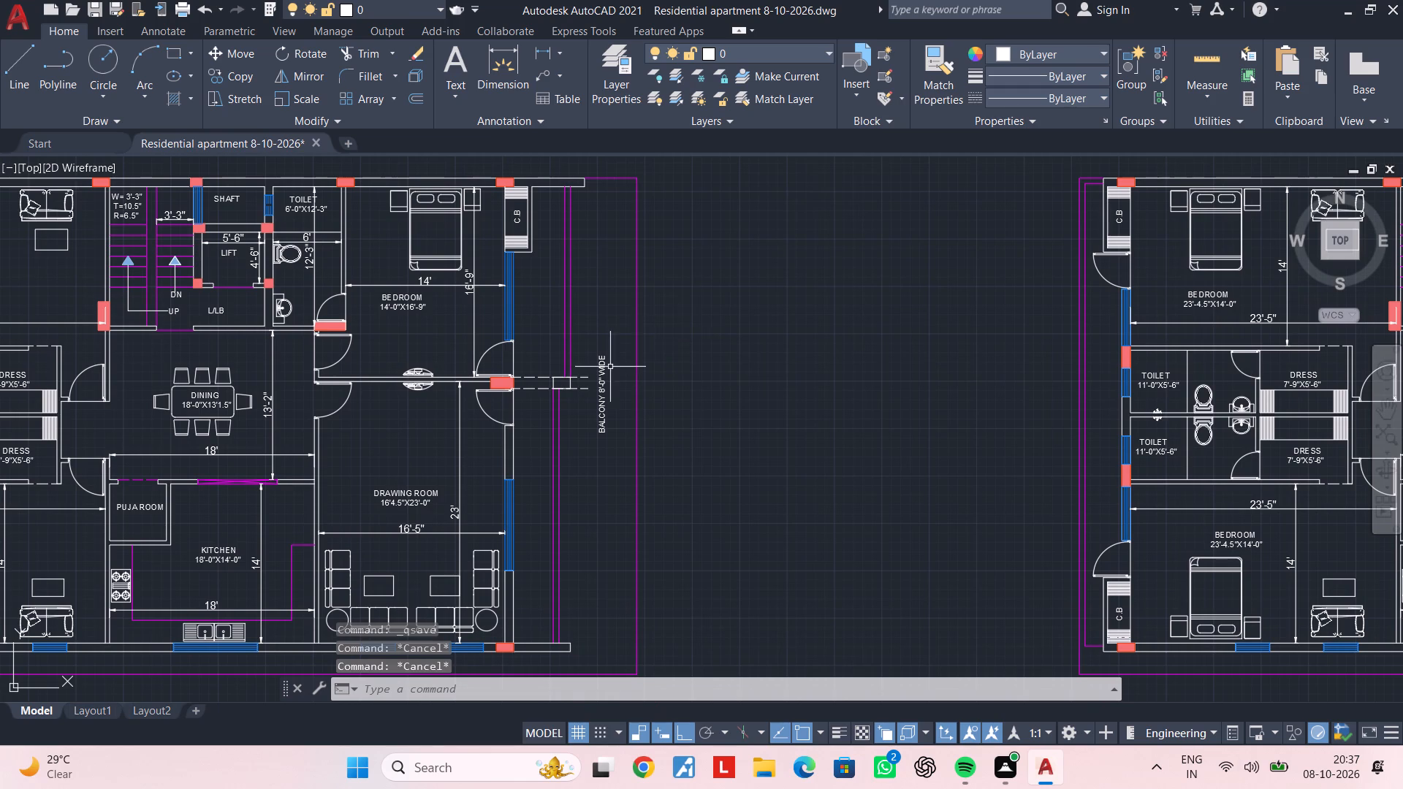
scroll(609, 367, "up", 2)
left_click(581, 393)
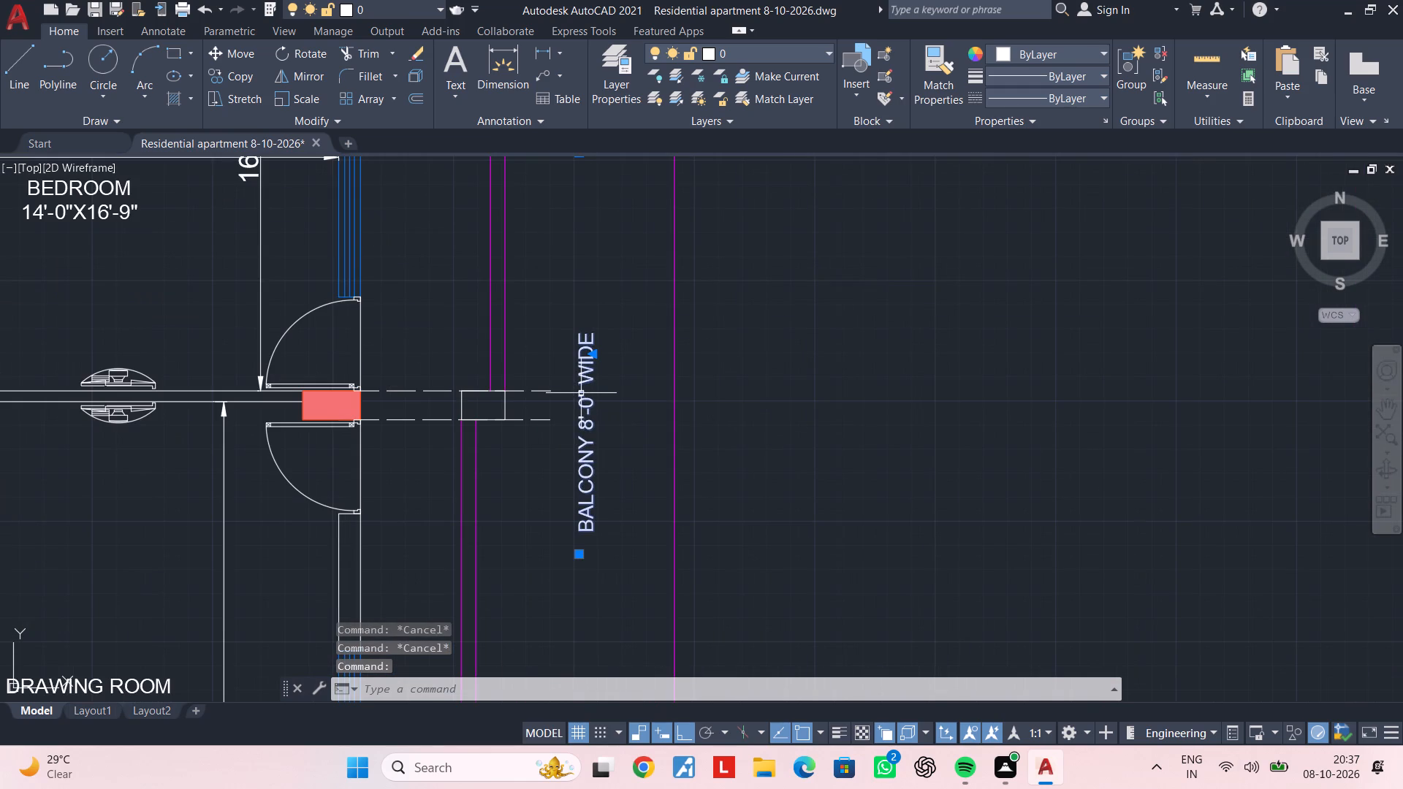
key("Delete")
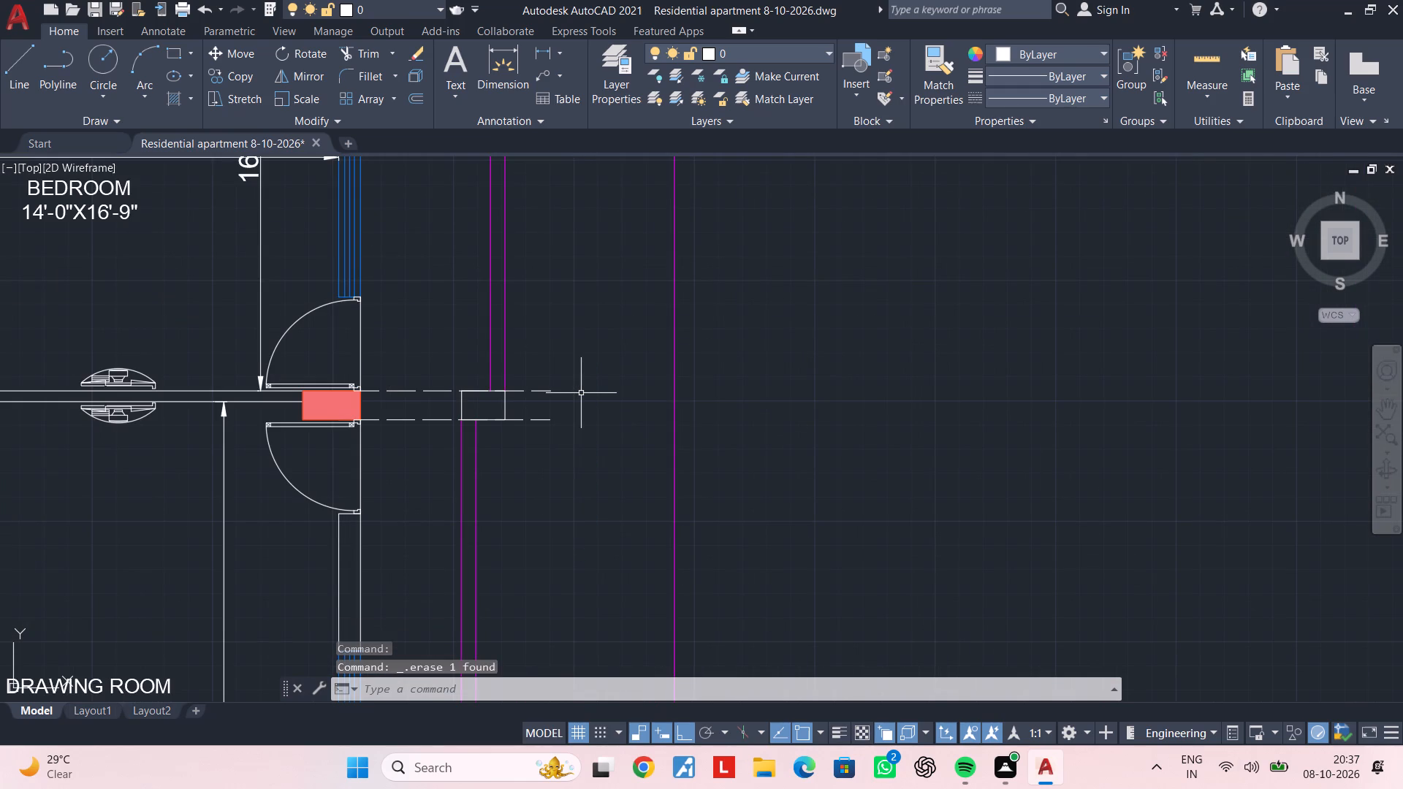
Save the drawing.
key("ctrl+s")
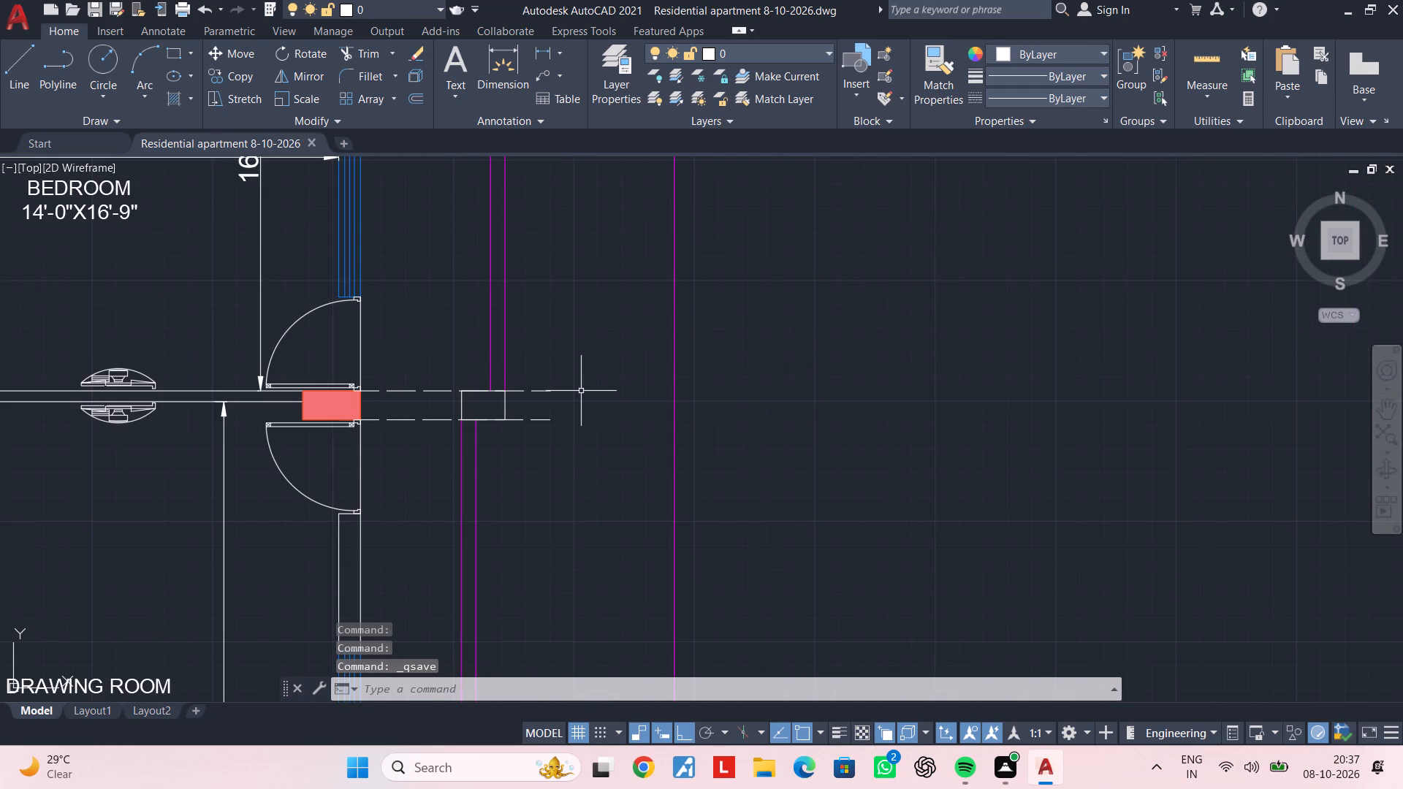
key("ctrl+s")
key("Escape")
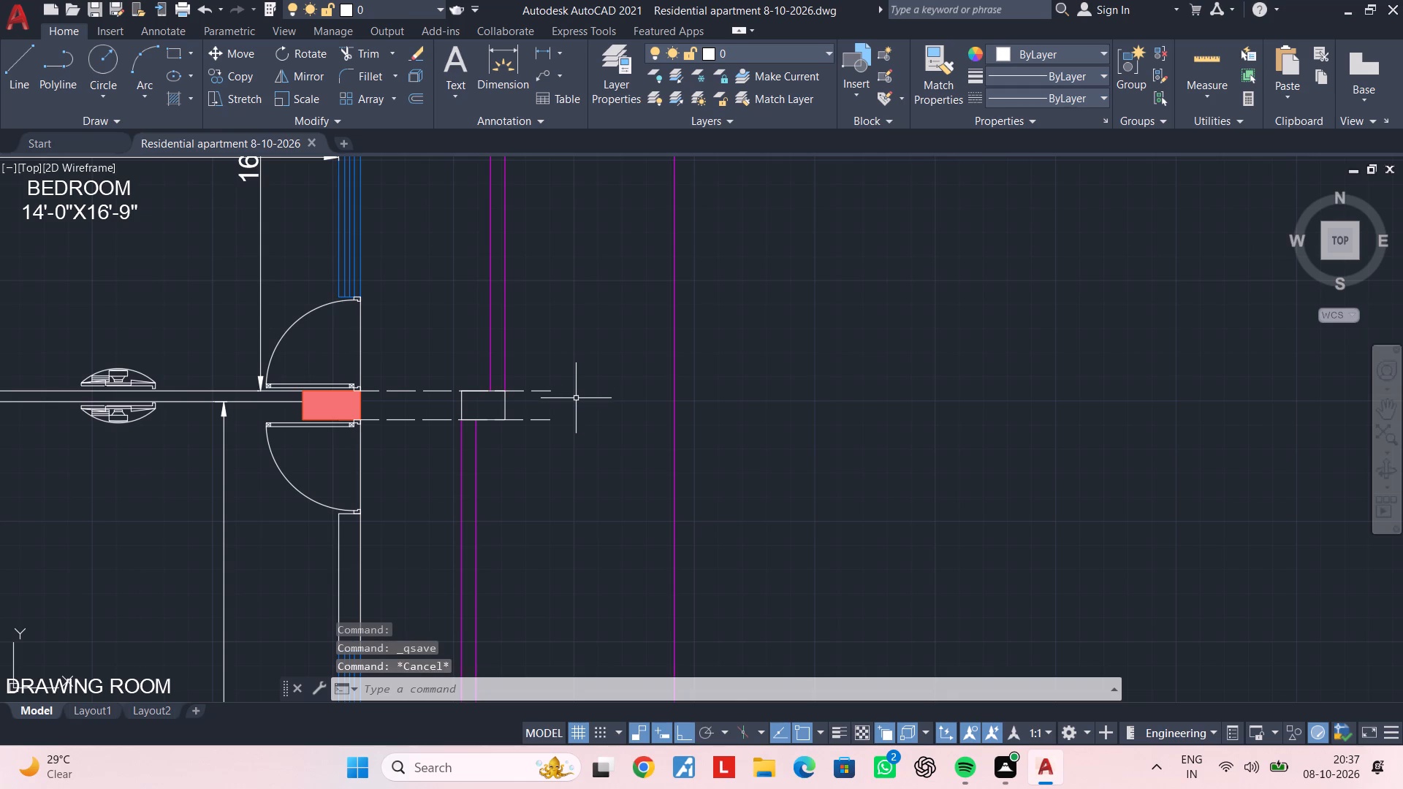
key("Escape")
Delete the "BALCONY 8'-0" WIDE" label and the dashed magenta balcony line from the next plan to the east.
scroll(577, 434, "down", 2)
middle_click_drag(569, 411, 512, 213)
middle_click_drag(722, 332, 465, 413)
middle_click_drag(645, 387, 343, 421)
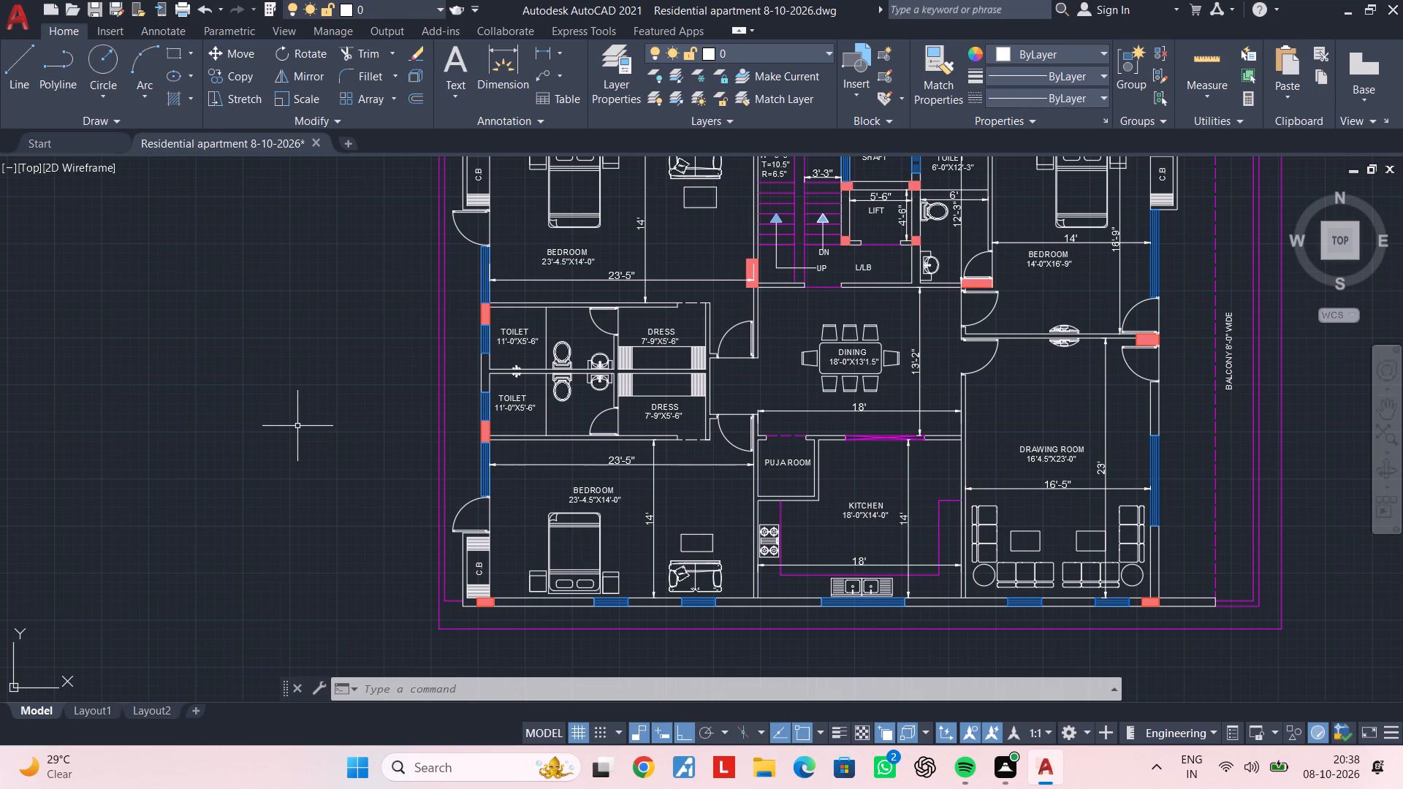
key("Escape")
key("Escape")
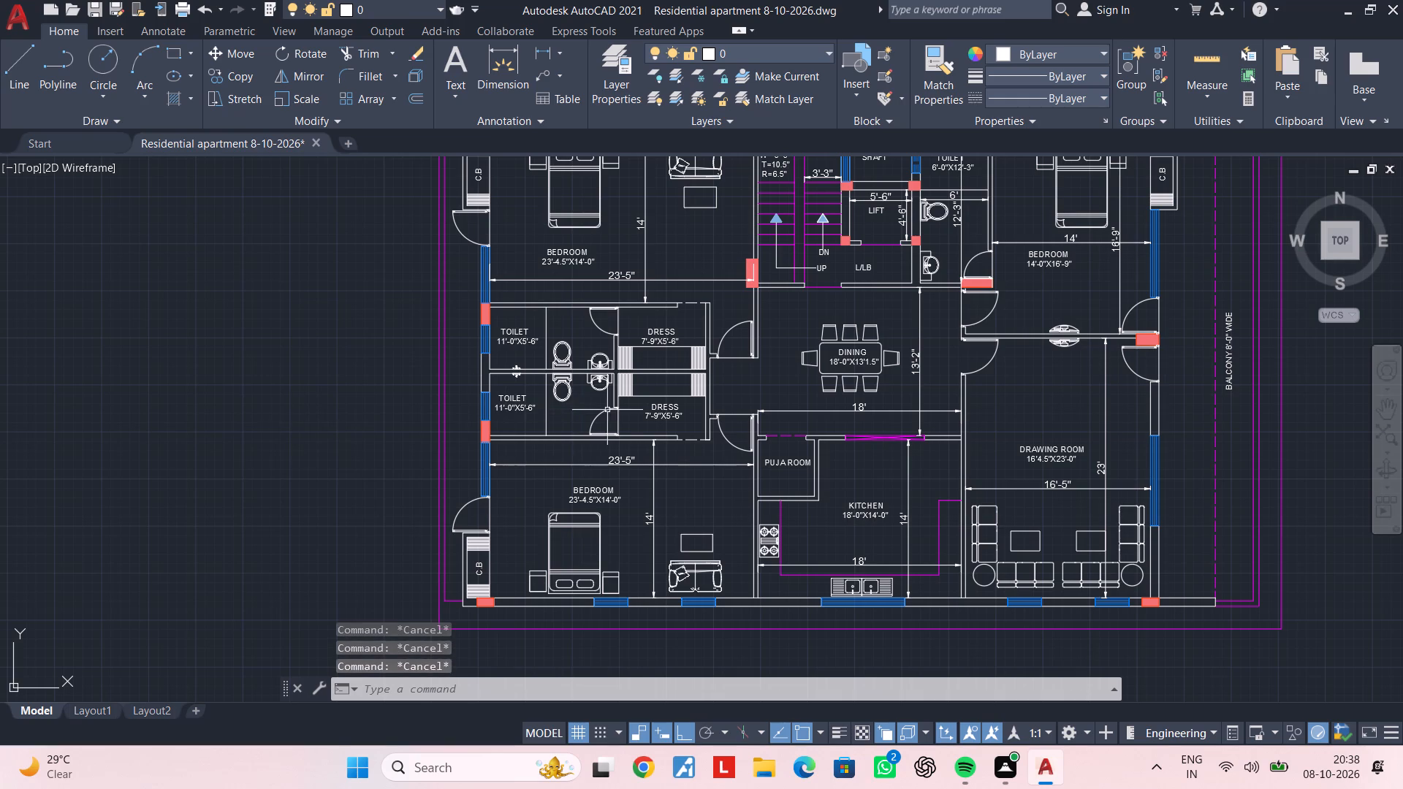
scroll(610, 410, "down", 2)
middle_click_drag(391, 394, 794, 376)
middle_click_drag(783, 368, 588, 365)
scroll(1047, 350, "up", 2)
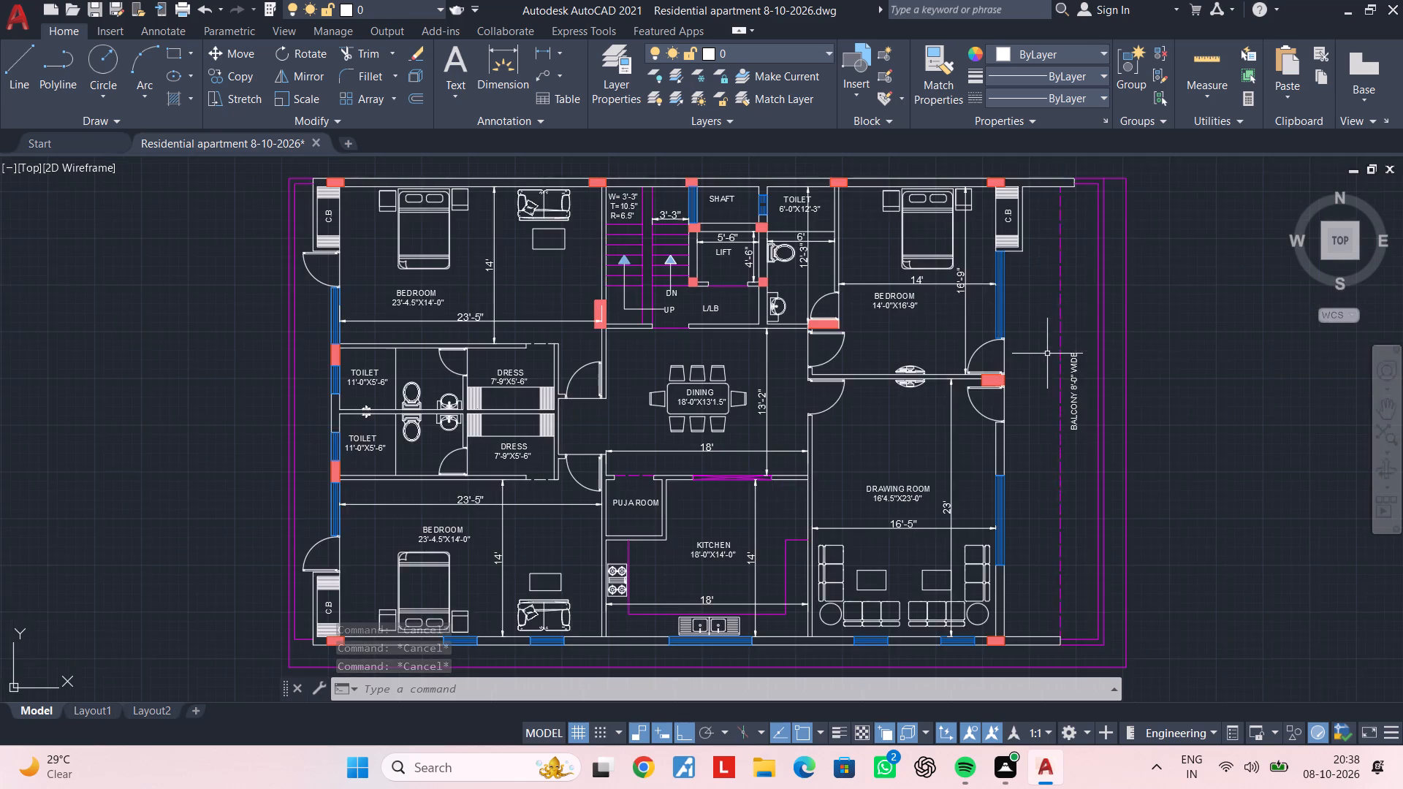
middle_click_drag(1079, 356, 807, 308)
scroll(811, 317, "up", 2)
left_click(804, 348)
left_click(714, 369)
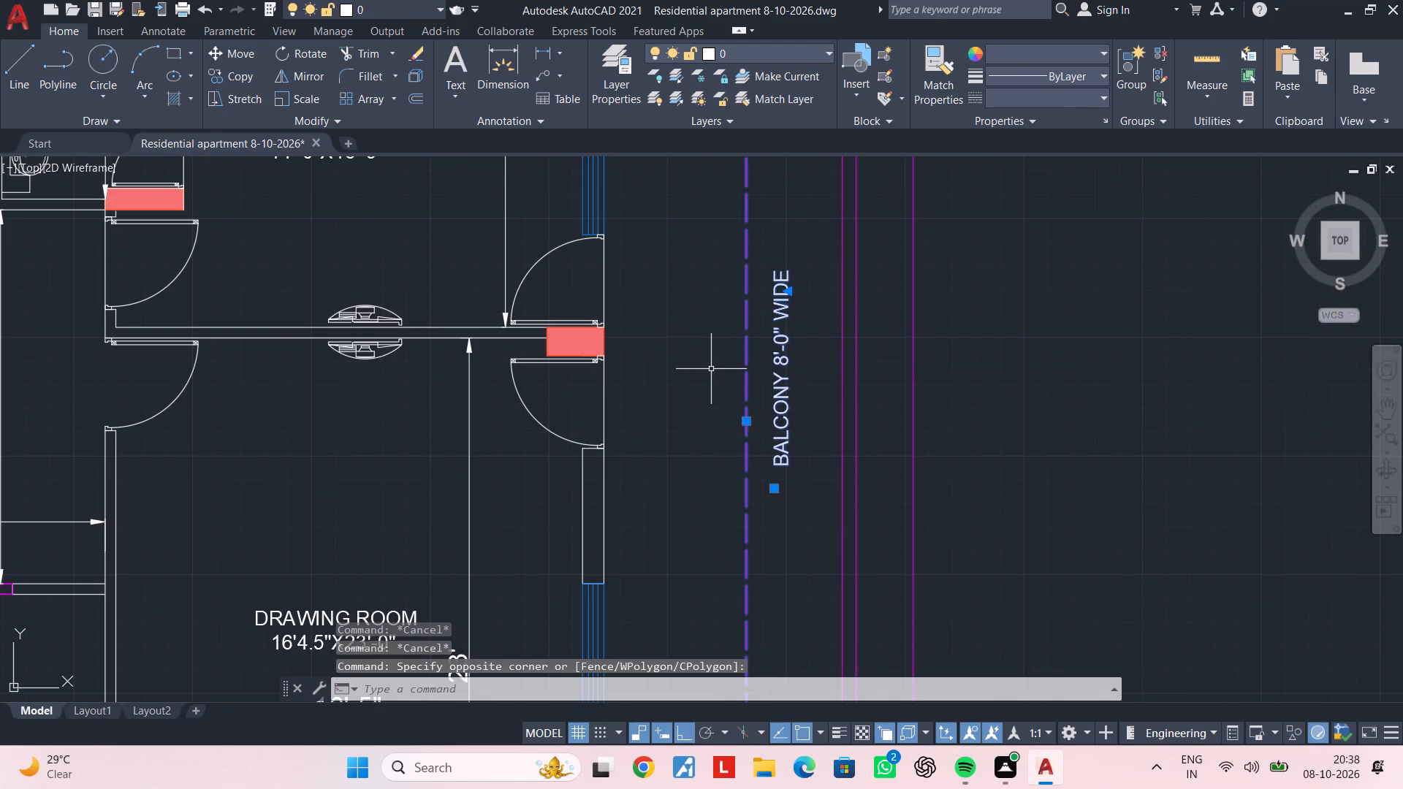
key("Delete")
key("Escape")
key("Escape")
Draw a horizontal line east from the north-east corner of the column between the bedroom and drawing room, stopping short of the magenta lines.
scroll(589, 441, "down", 3)
middle_click_drag(610, 439, 627, 380)
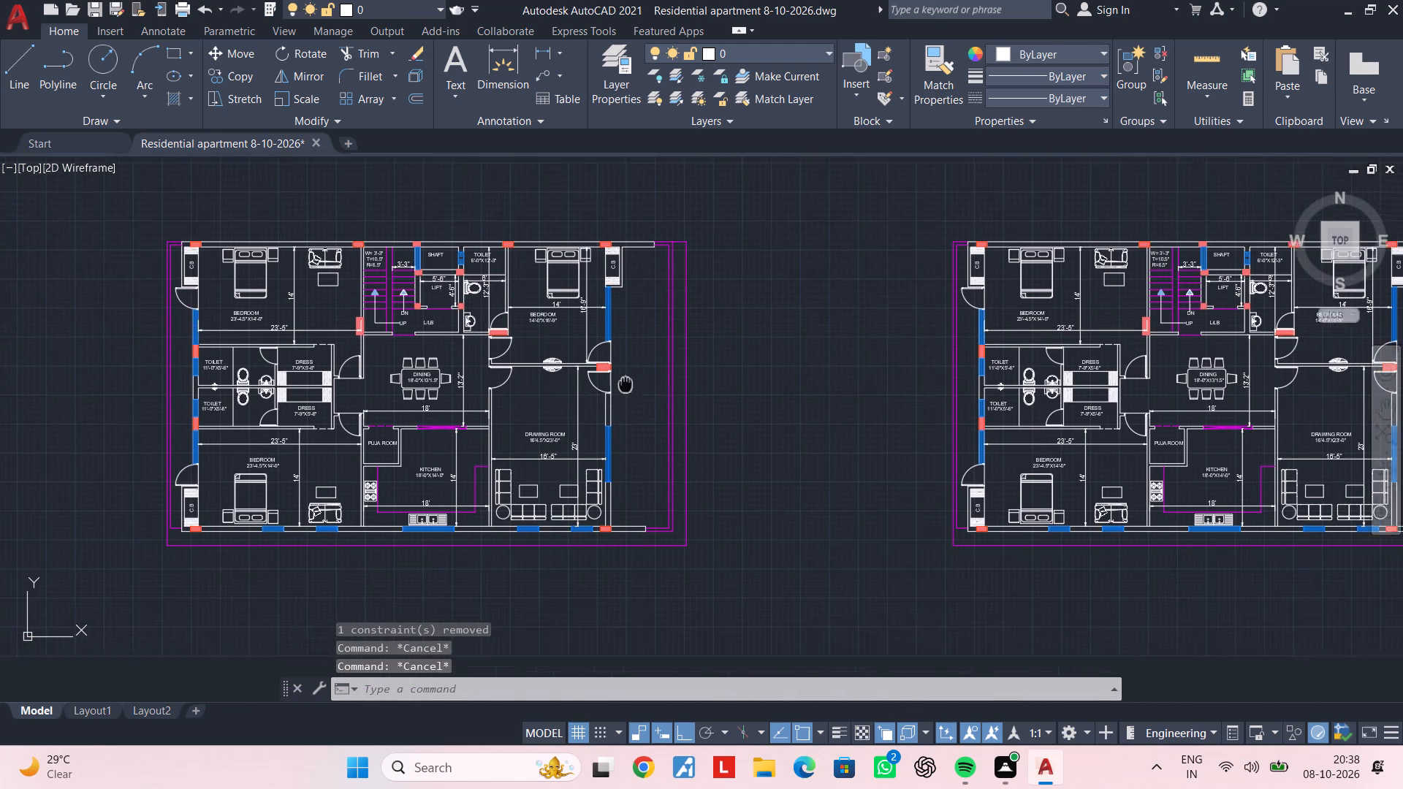
middle_click_drag(627, 380, 627, 379)
scroll(632, 402, "up", 3)
middle_click_drag(590, 325, 577, 377)
key("Escape")
key("Escape")
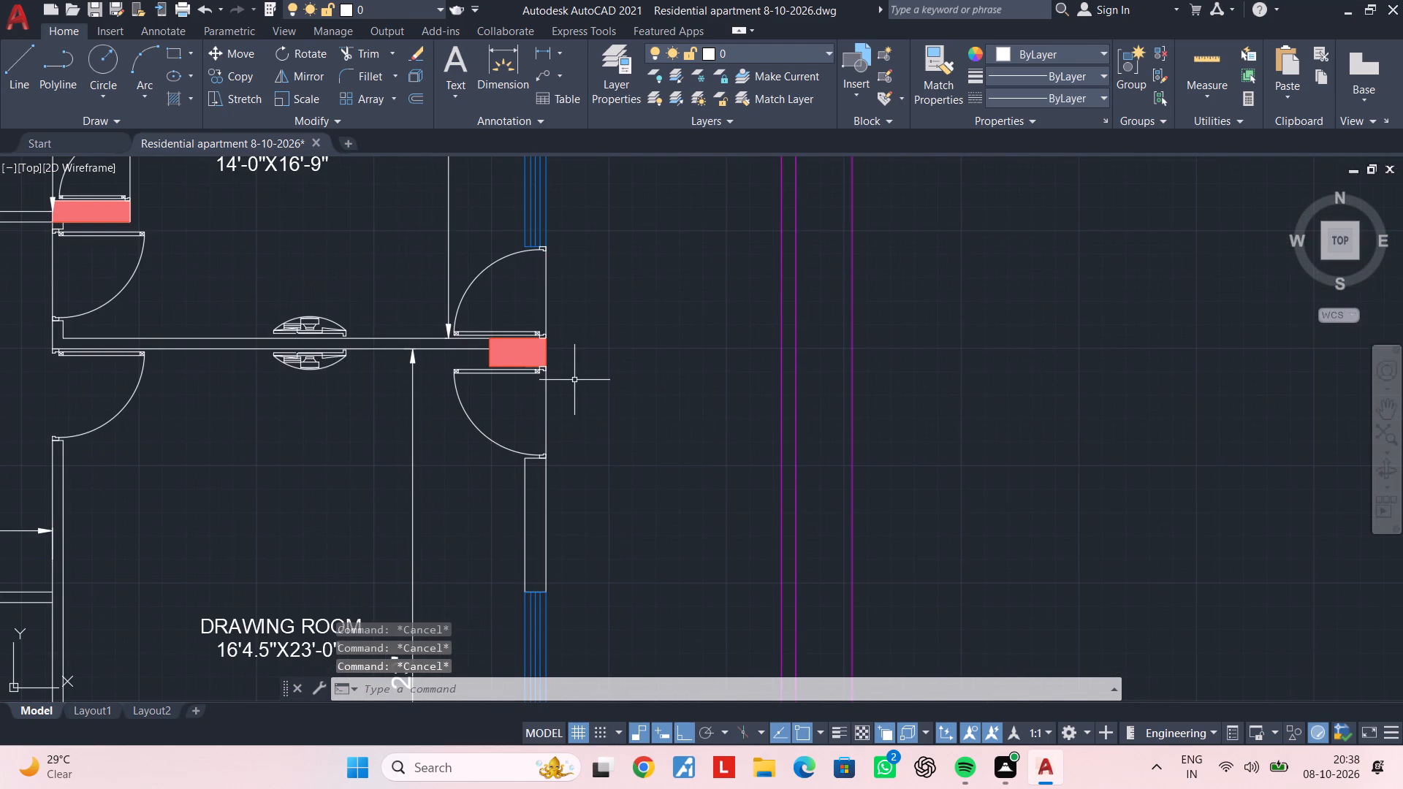
type("L")
key("space")
scroll(536, 338, "up", 3)
left_click(562, 336)
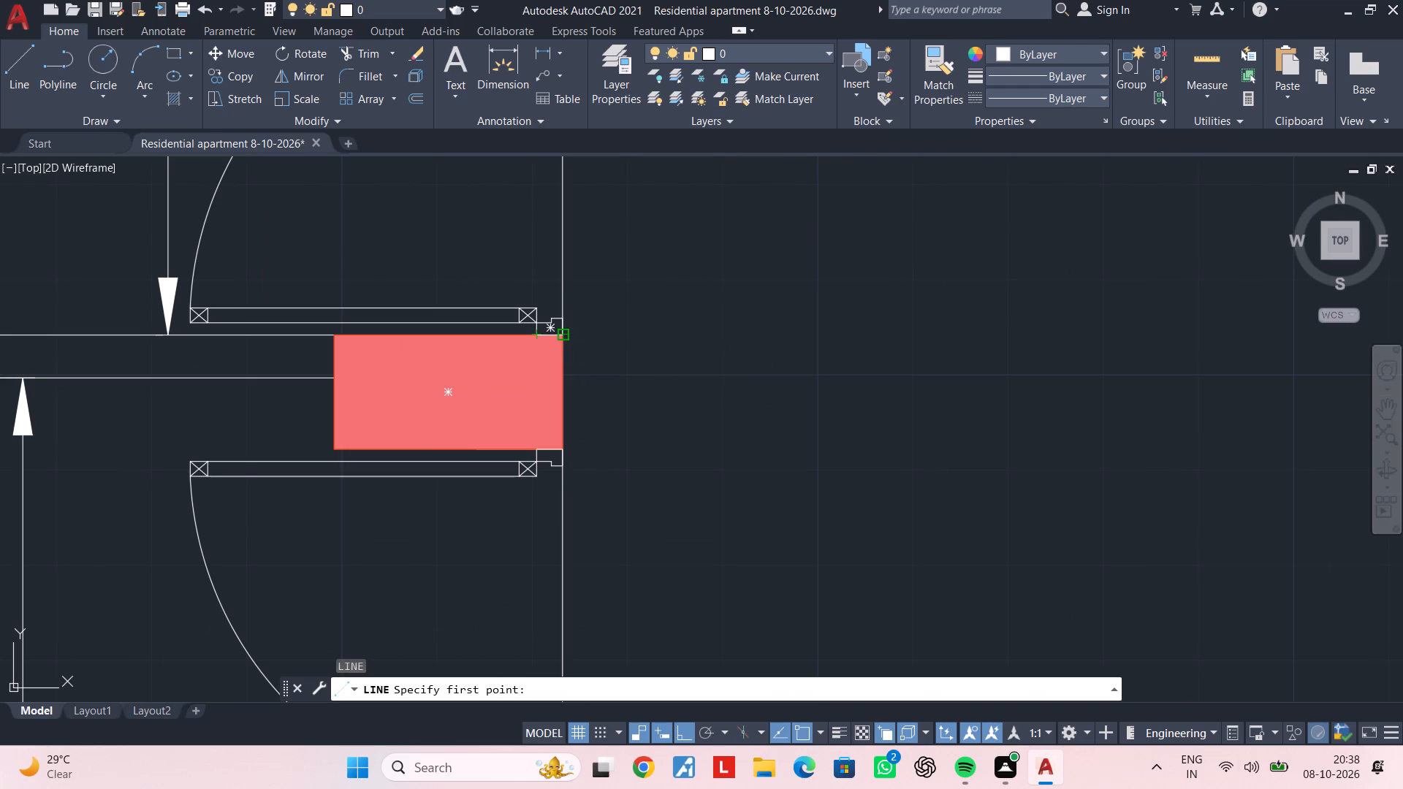
middle_click_drag(942, 328, 881, 328)
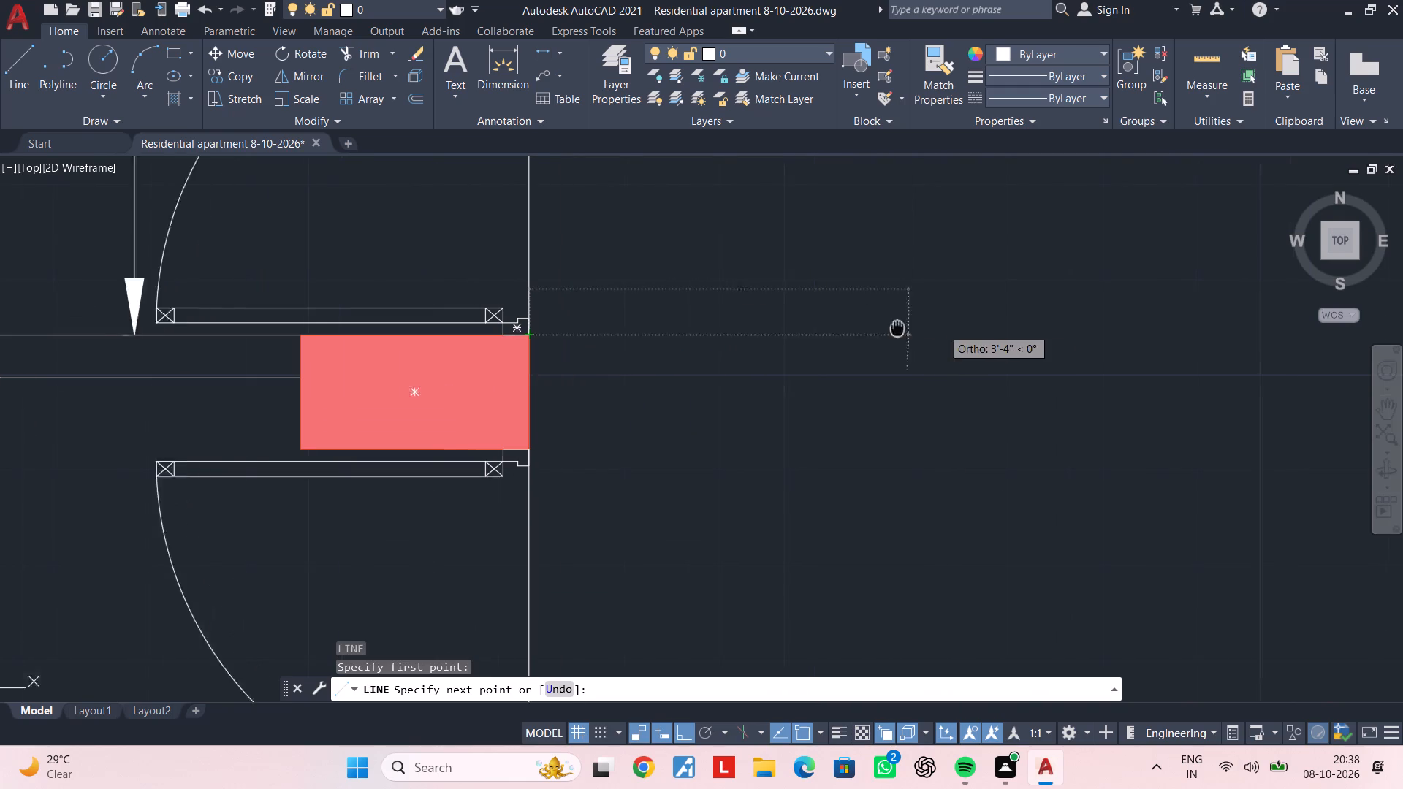
middle_click_drag(881, 328, 669, 328)
left_click(1129, 319)
key("Escape")
key("Escape")
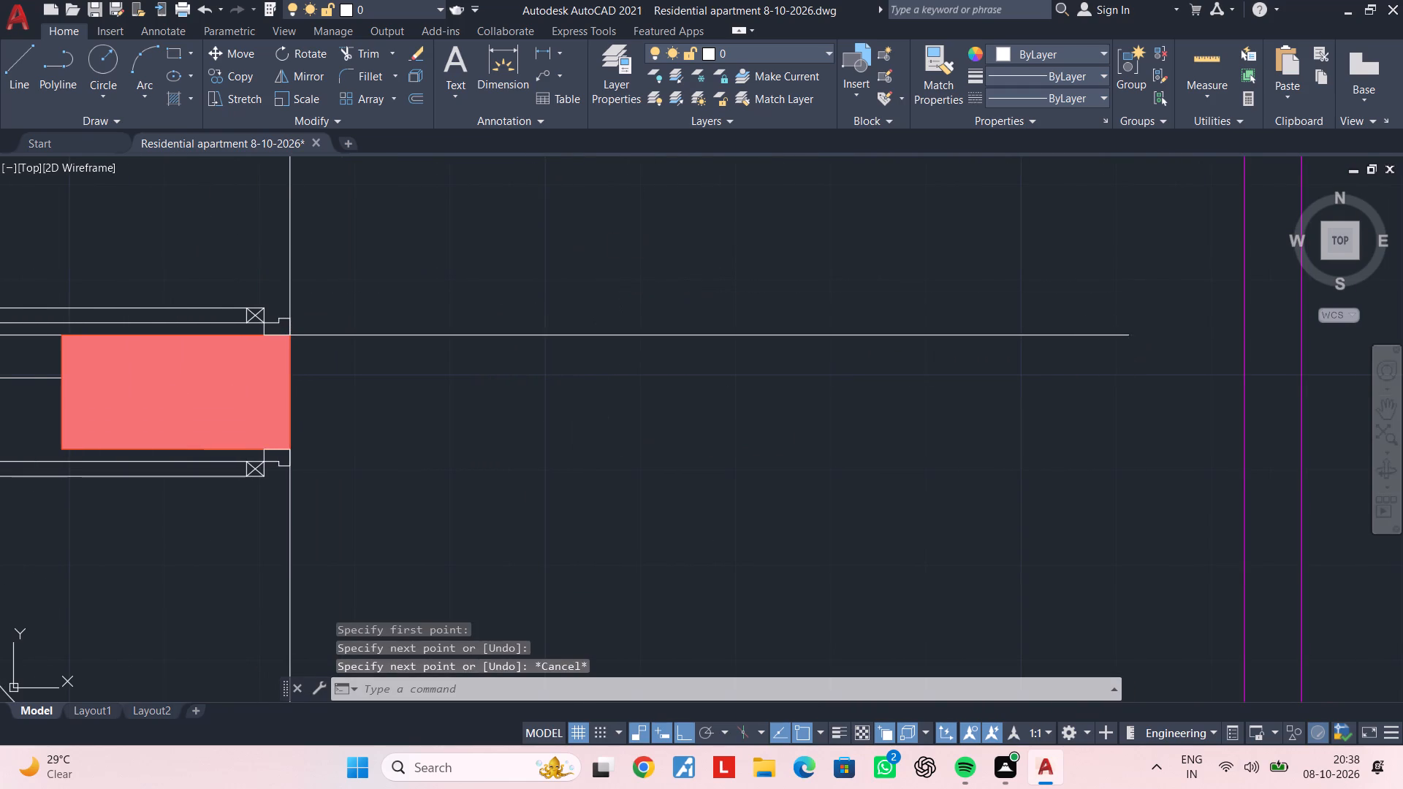
key("Escape")
Draw a second horizontal line about 7'-5" long, running east from the same column's south-east corner.
scroll(557, 413, "down", 1)
middle_click_drag(557, 398, 538, 310)
key("space")
scroll(387, 357, "up", 2)
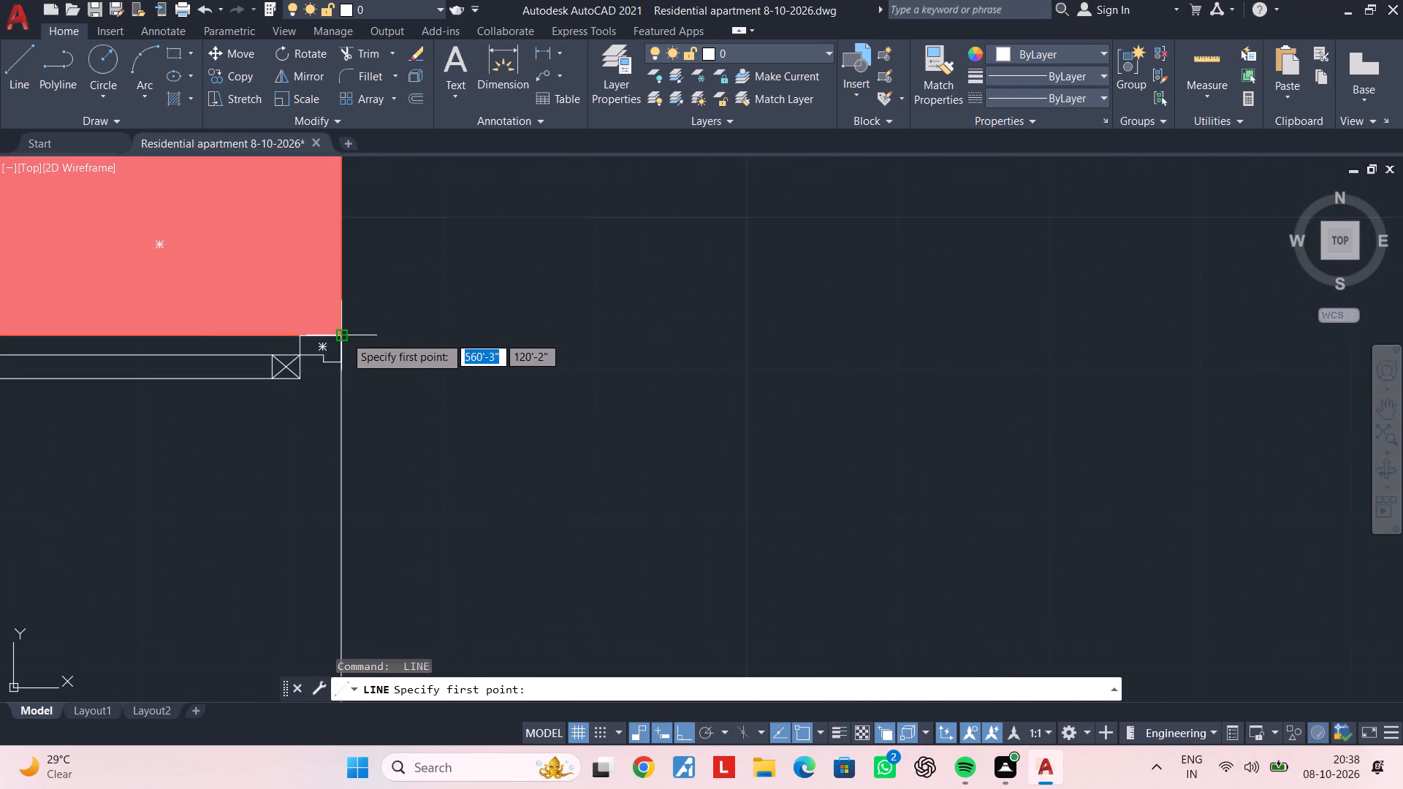
left_click(345, 336)
scroll(880, 341, "down", 3)
middle_click_drag(872, 341, 639, 341)
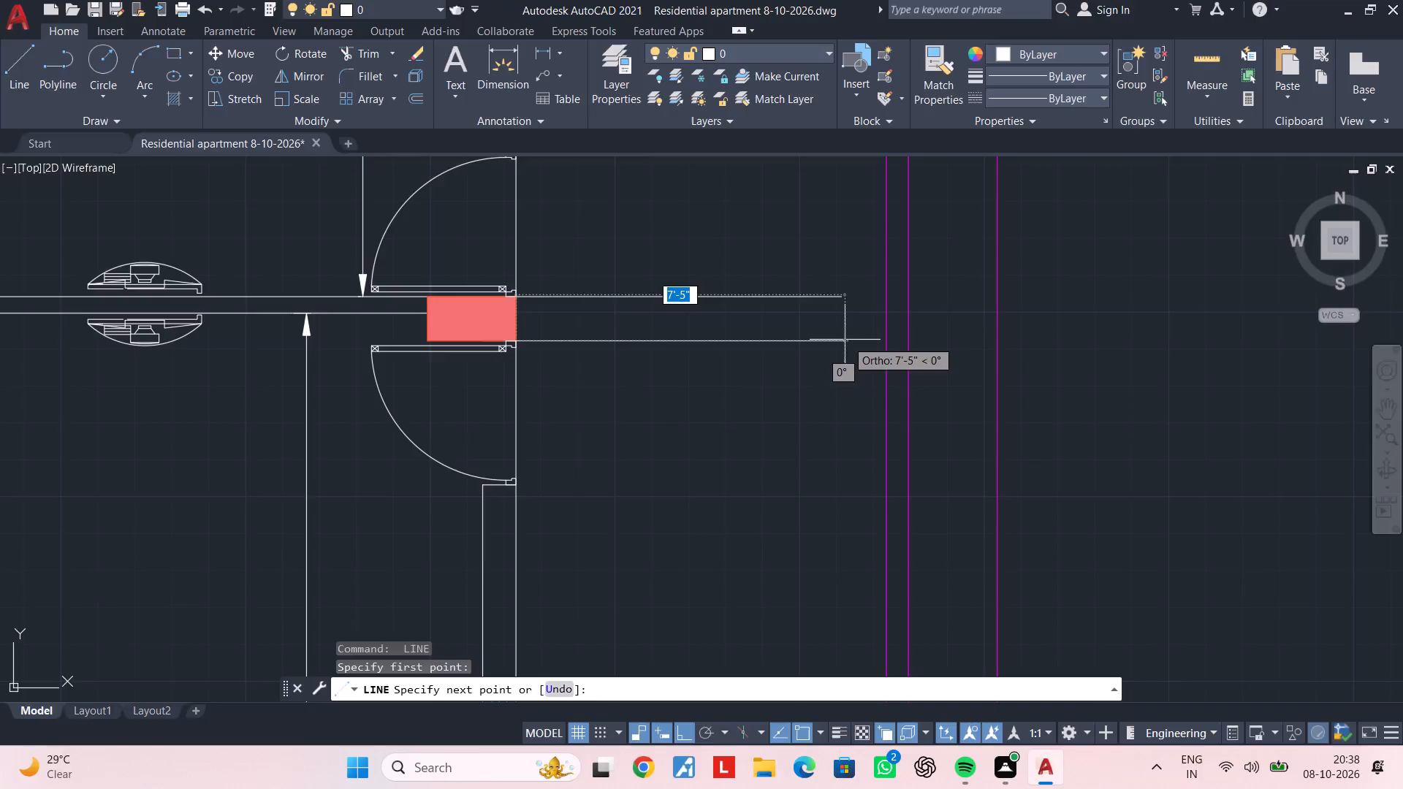
left_click(843, 340)
key("Escape")
key("Escape")
key("Escape")
key("Escape")
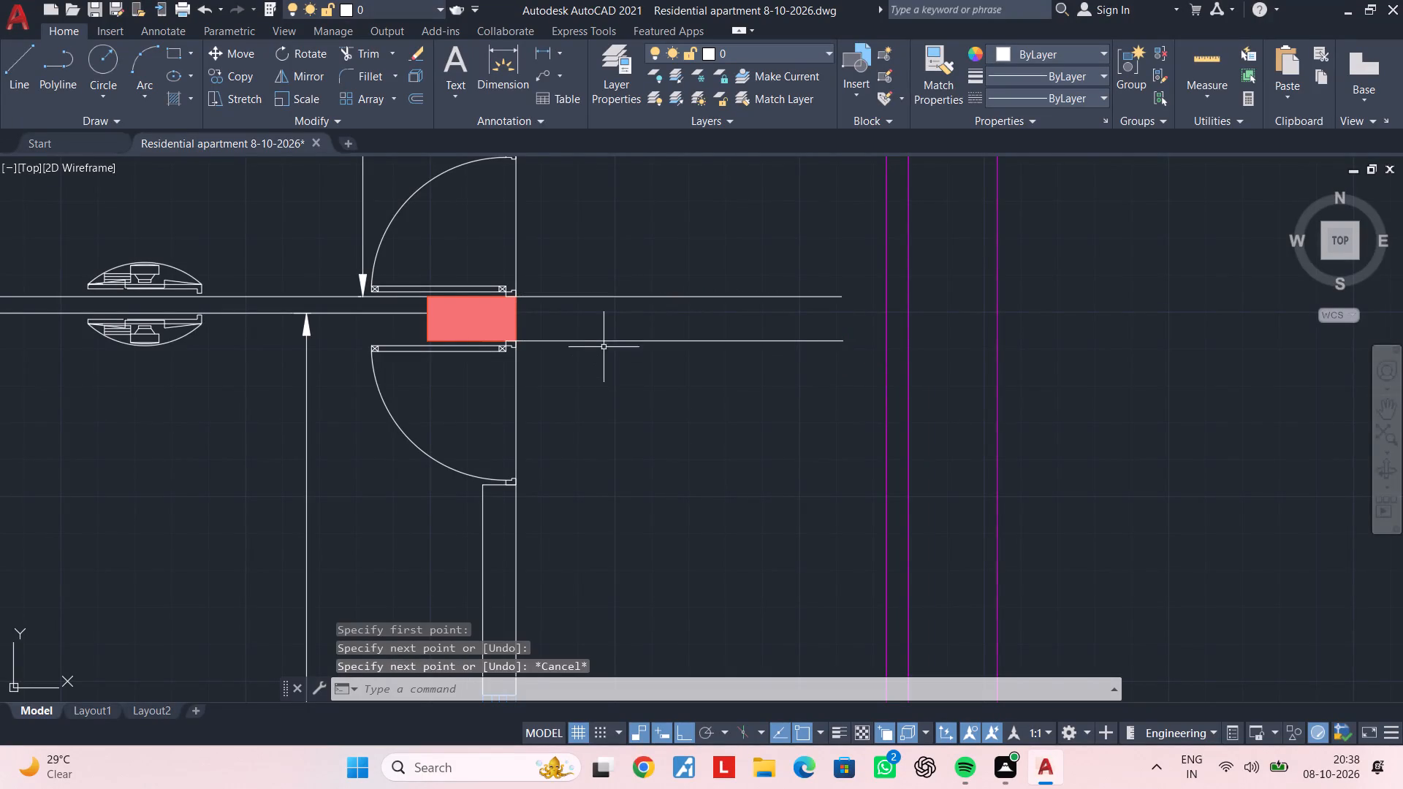
Offset the outer line of the drawing room's balcony door opening 5' to the east.
middle_click_drag(615, 363, 615, 286)
key("Escape")
key("Escape")
type("OF")
key("space")
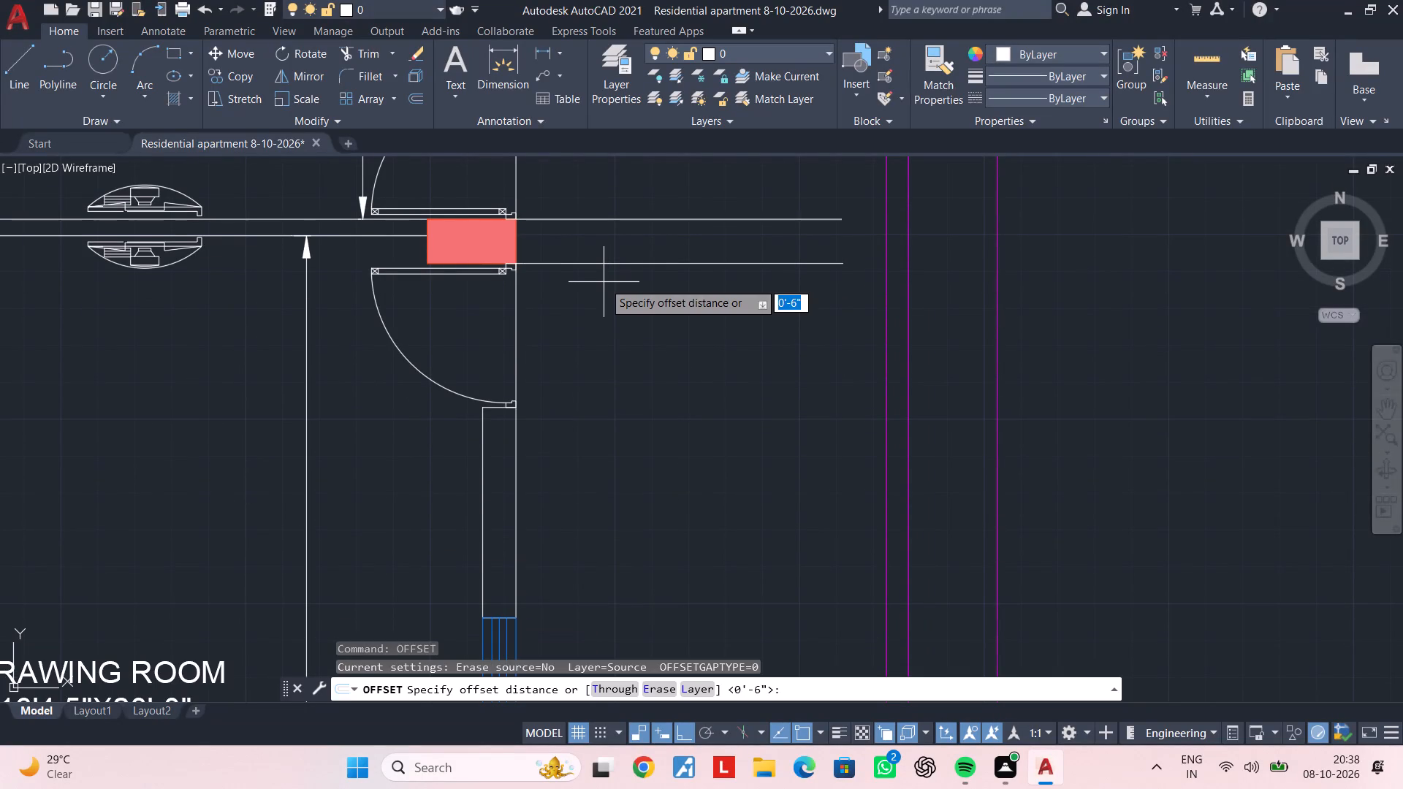
type("5'")
key("Return")
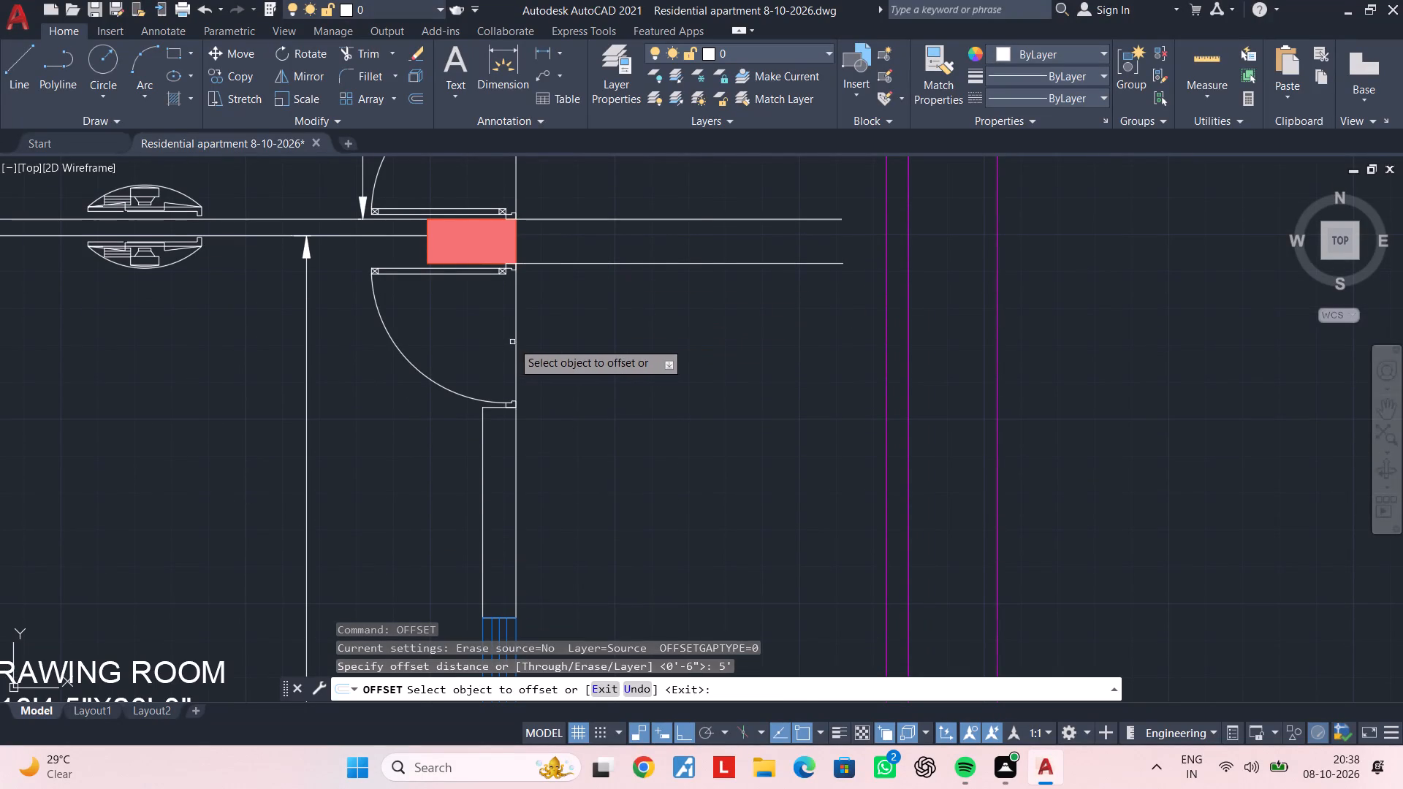
left_click(514, 342)
left_click(626, 342)
key("Escape")
key("Escape")
Extend the new vertical balcony line south to the outer wall beside the drawing room.
type("EX")
key("space")
left_click(753, 325)
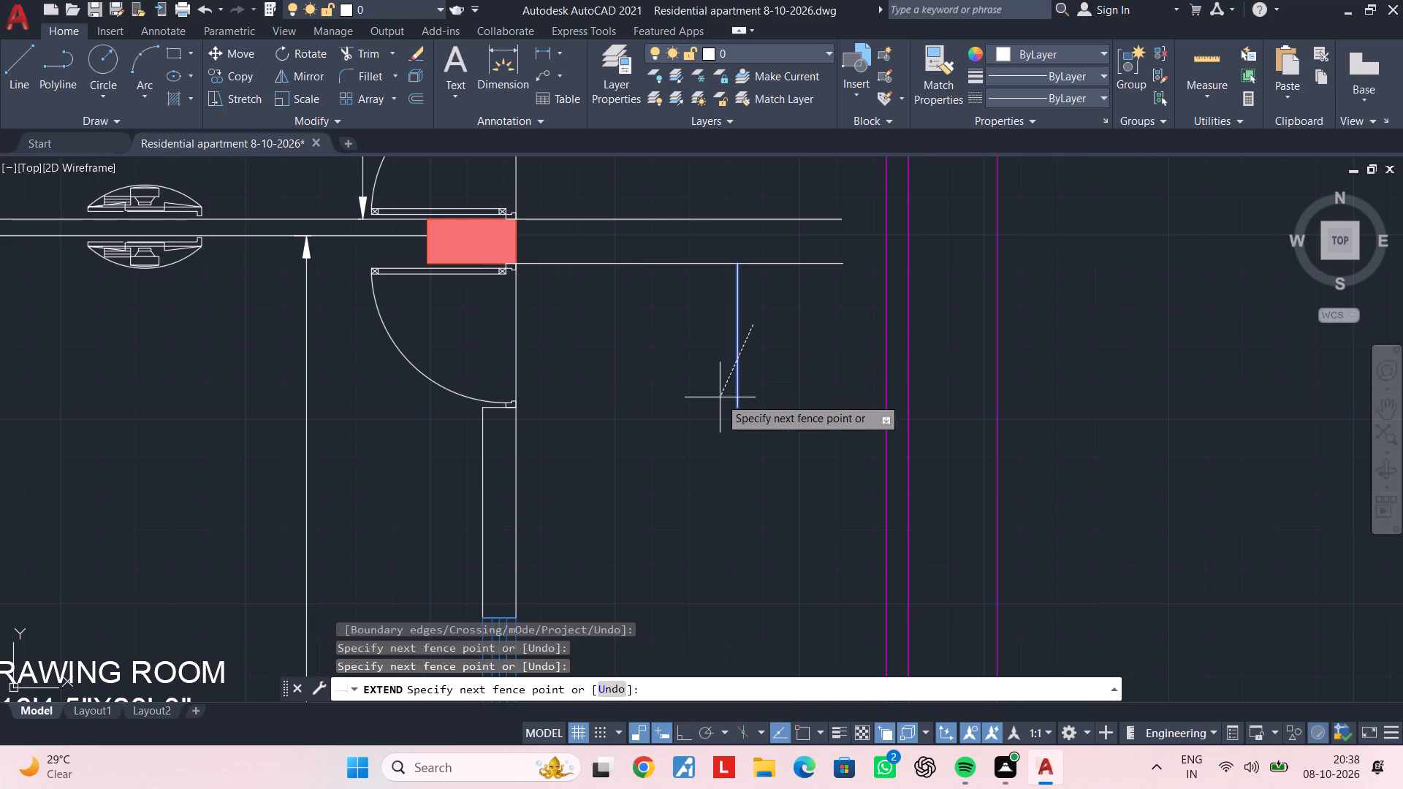
scroll(734, 387, "down", 2)
middle_click_drag(711, 407, 733, 302)
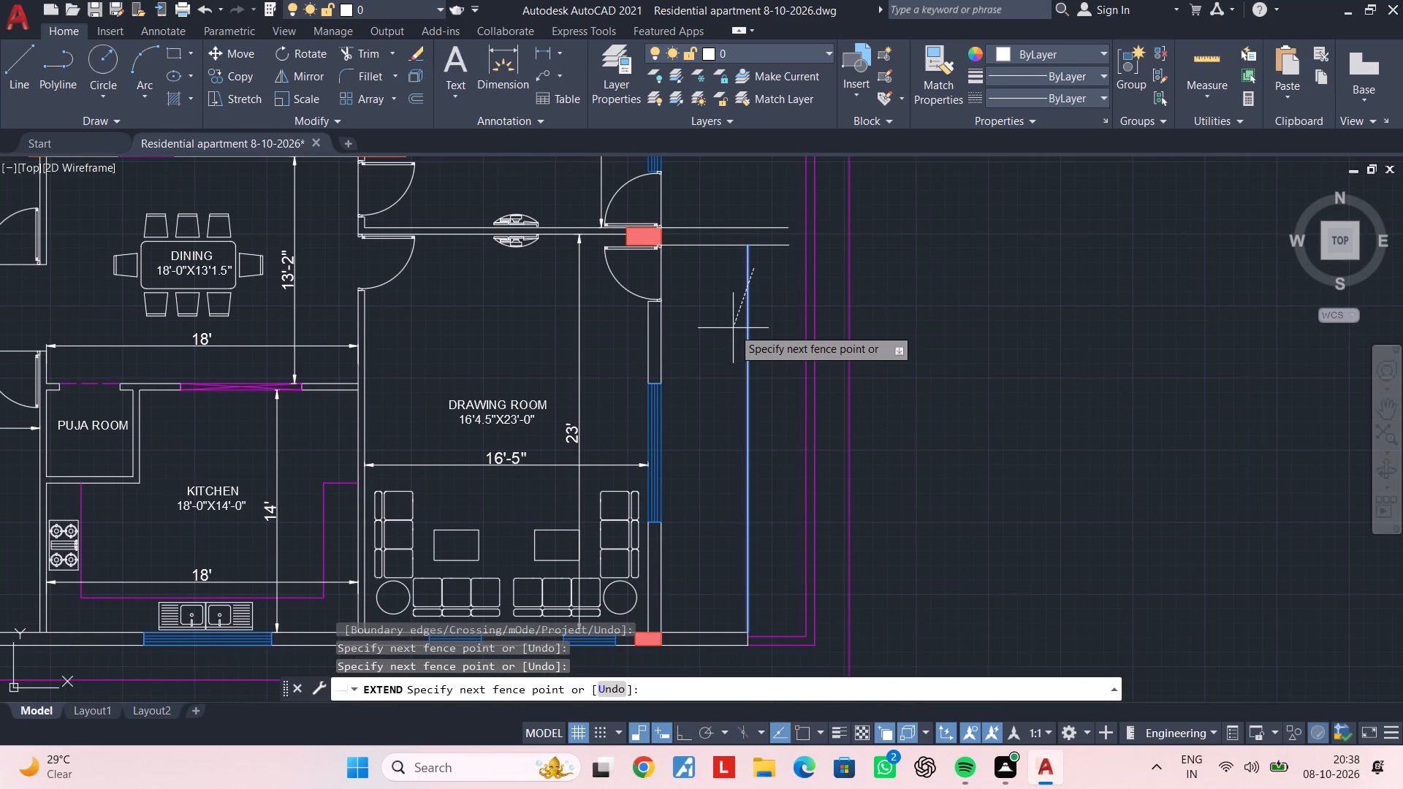
left_click(733, 328)
key("Escape")
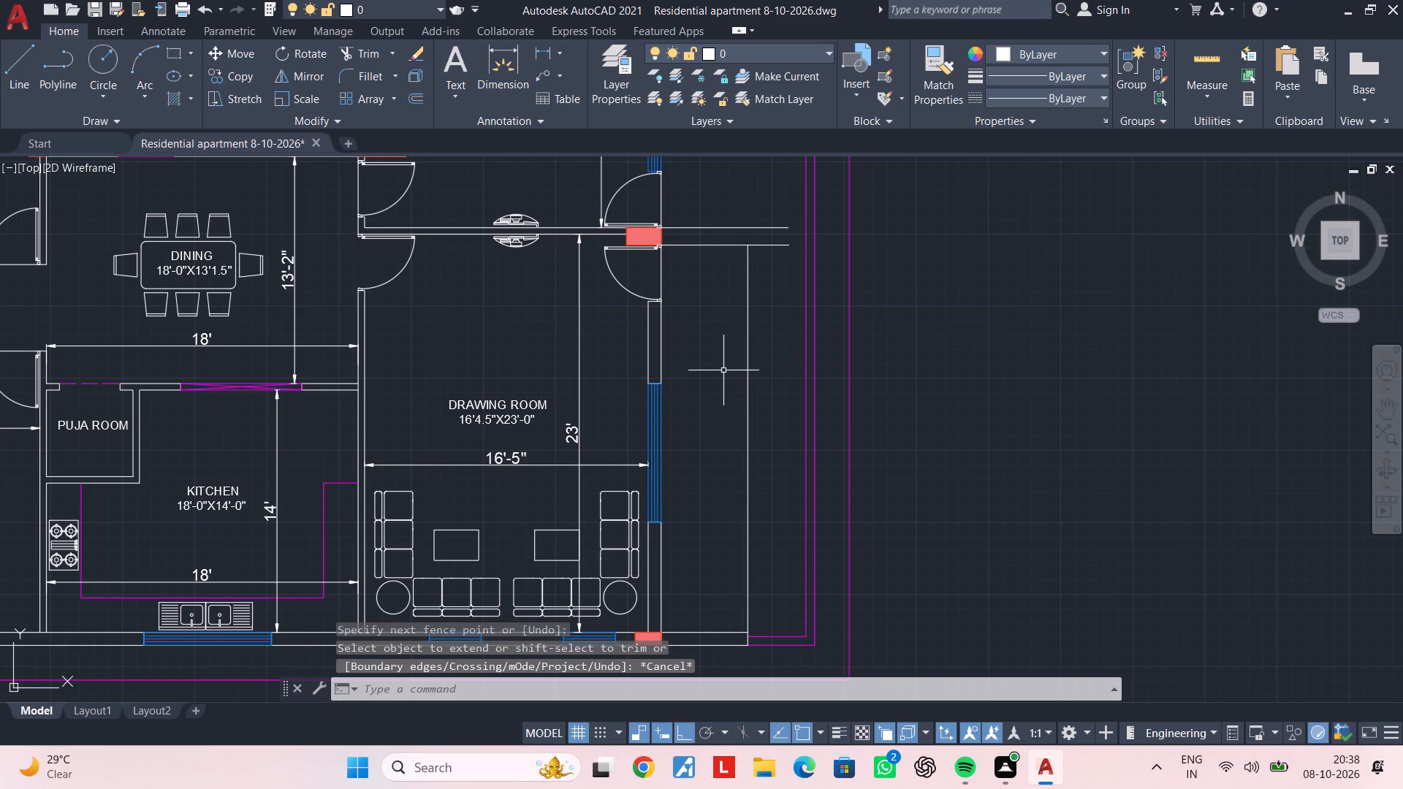
Offset the drawing room's vertical balcony line 6" for the parapet thickness.
middle_click_drag(723, 369, 731, 405)
key("Escape")
type("OF 6\"")
key("Return")
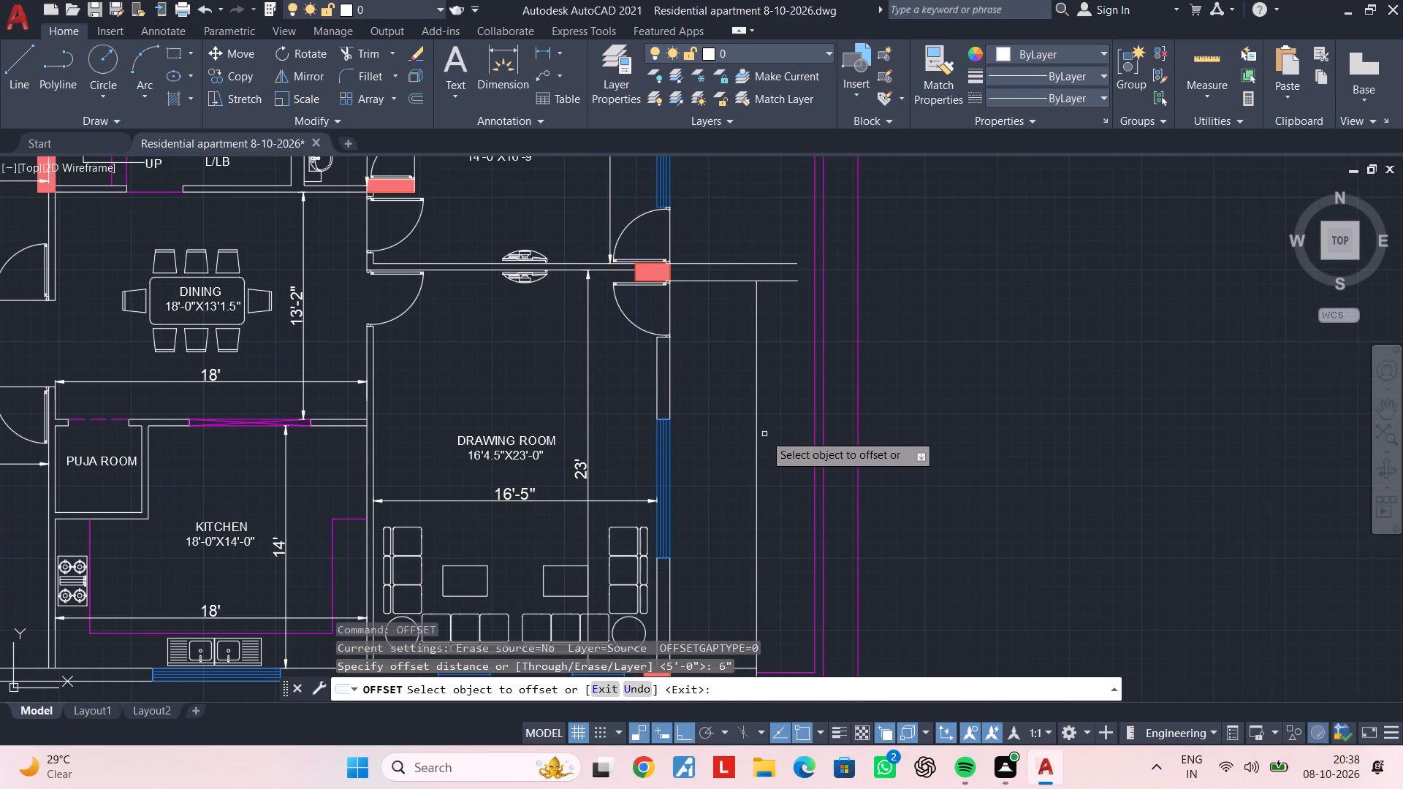
left_click(757, 435)
left_click(748, 437)
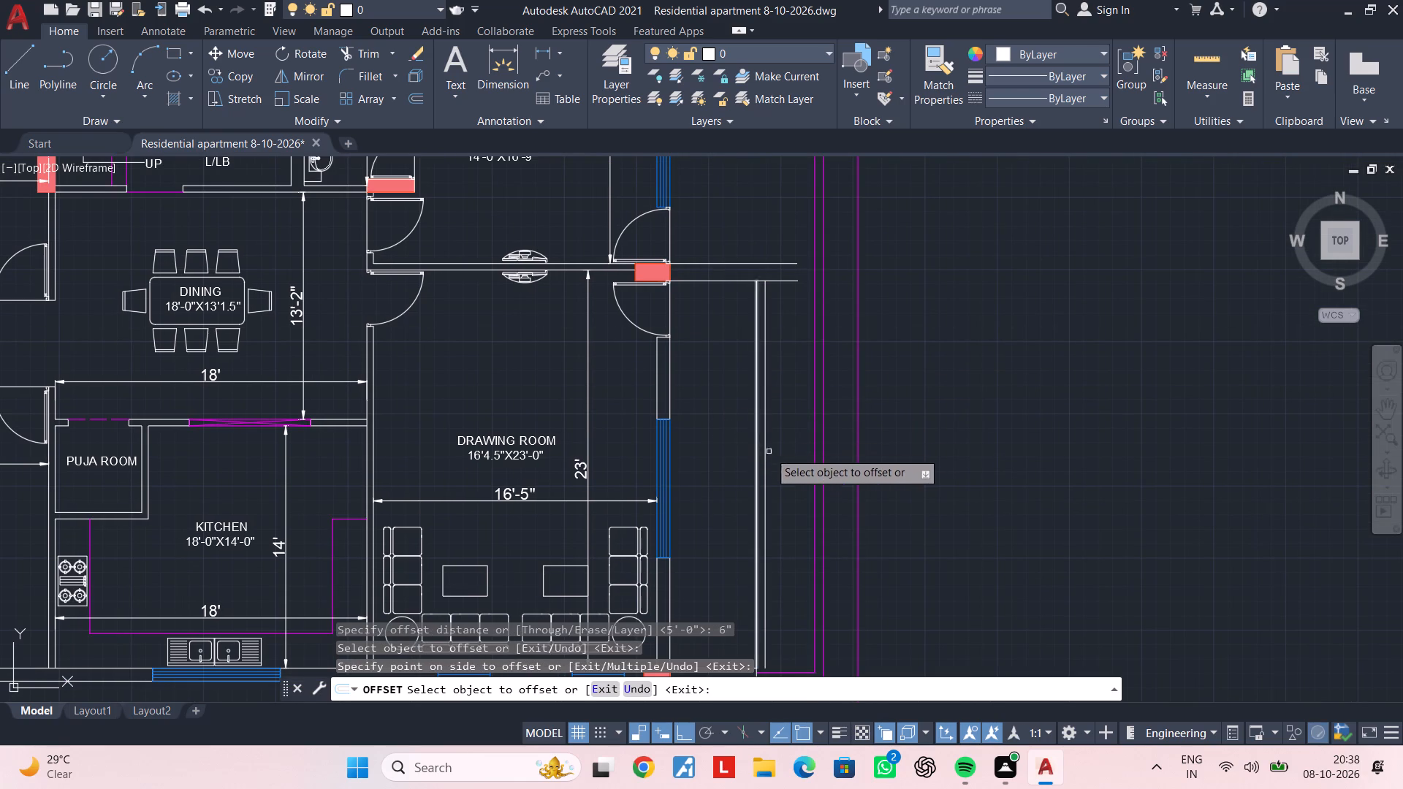
Offset the drawing room's original vertical balcony line 6" to the west.
scroll(775, 460, "up", 1)
left_click(744, 410)
left_click(695, 411)
key("Escape")
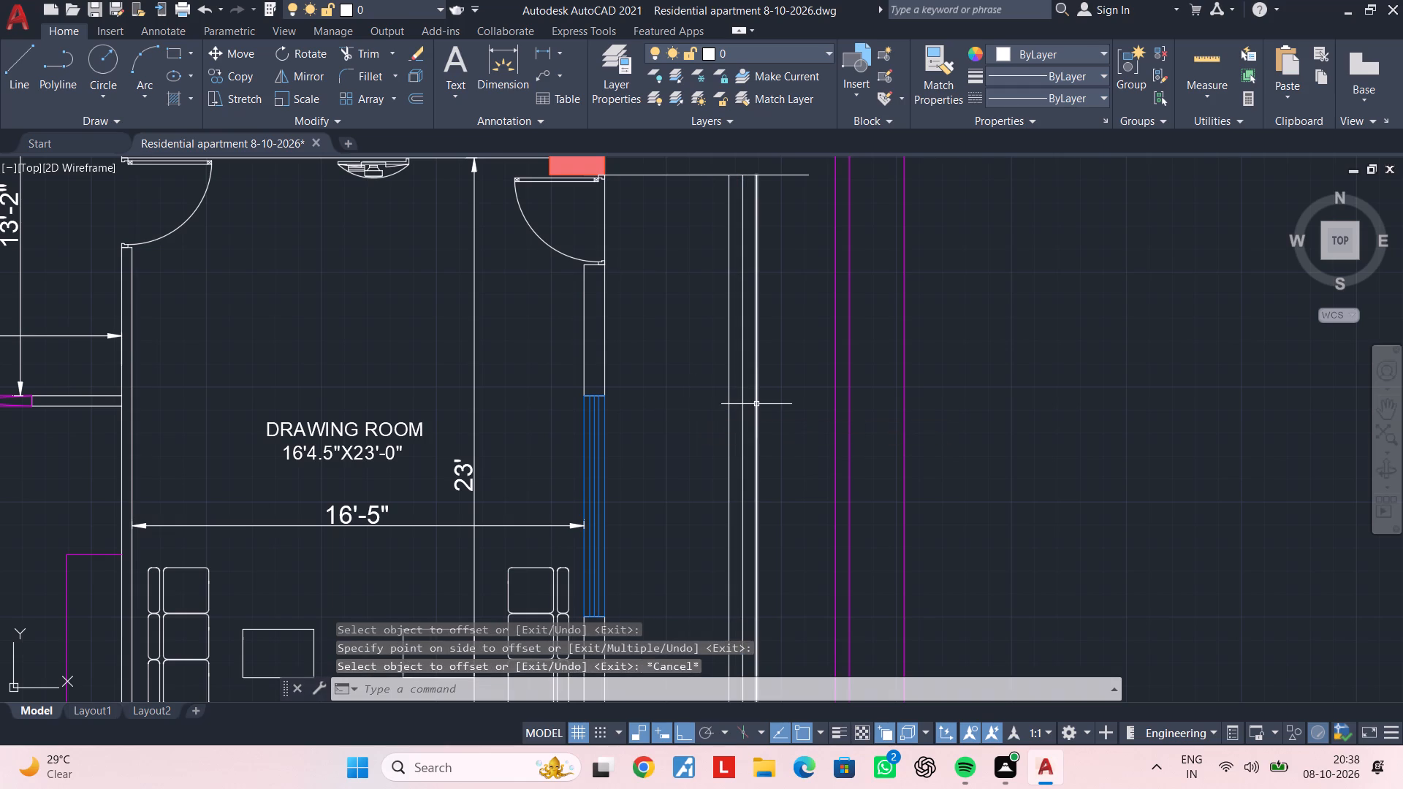
Erase the easternmost of the drawing room's three vertical balcony lines.
left_click(756, 404)
key("Delete")
key("Escape")
scroll(747, 329, "down", 2)
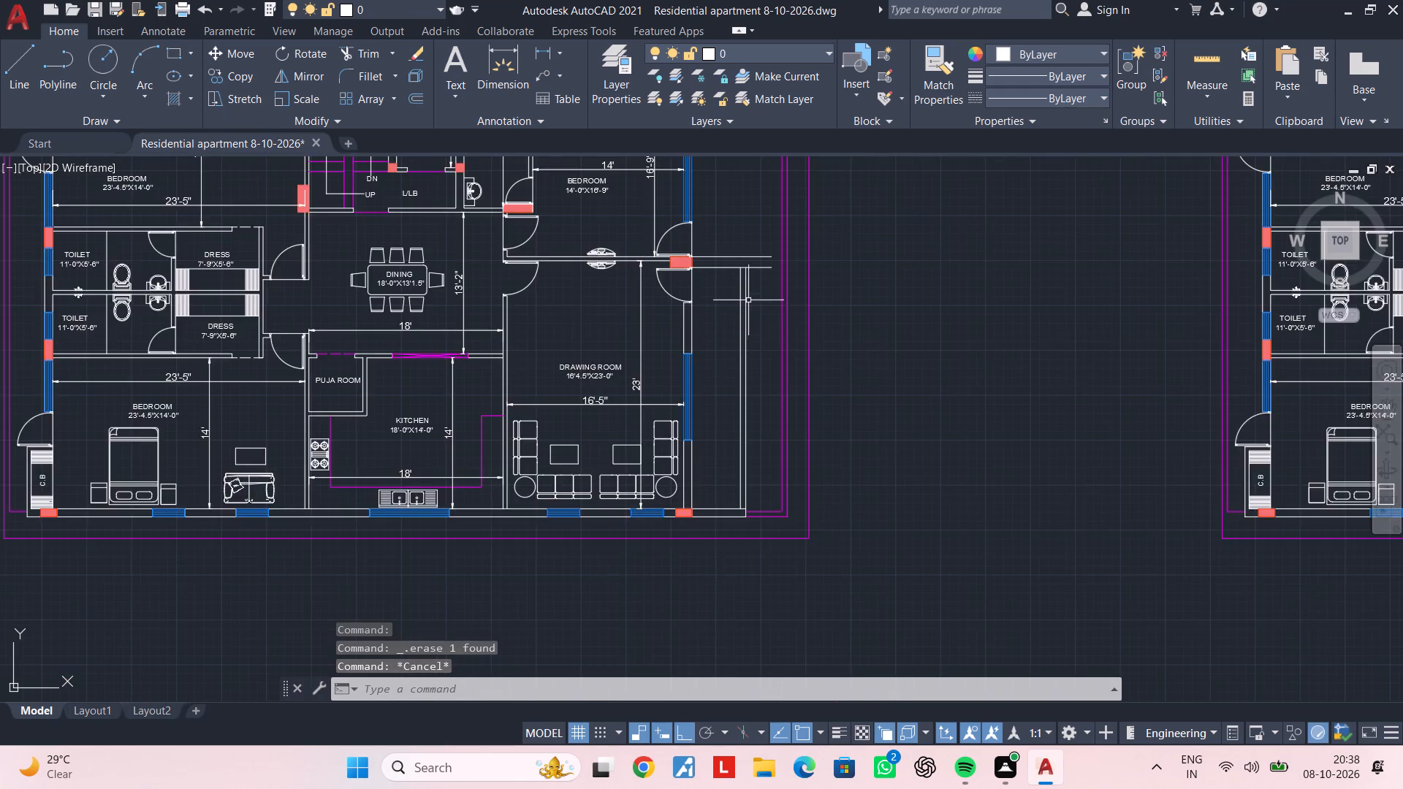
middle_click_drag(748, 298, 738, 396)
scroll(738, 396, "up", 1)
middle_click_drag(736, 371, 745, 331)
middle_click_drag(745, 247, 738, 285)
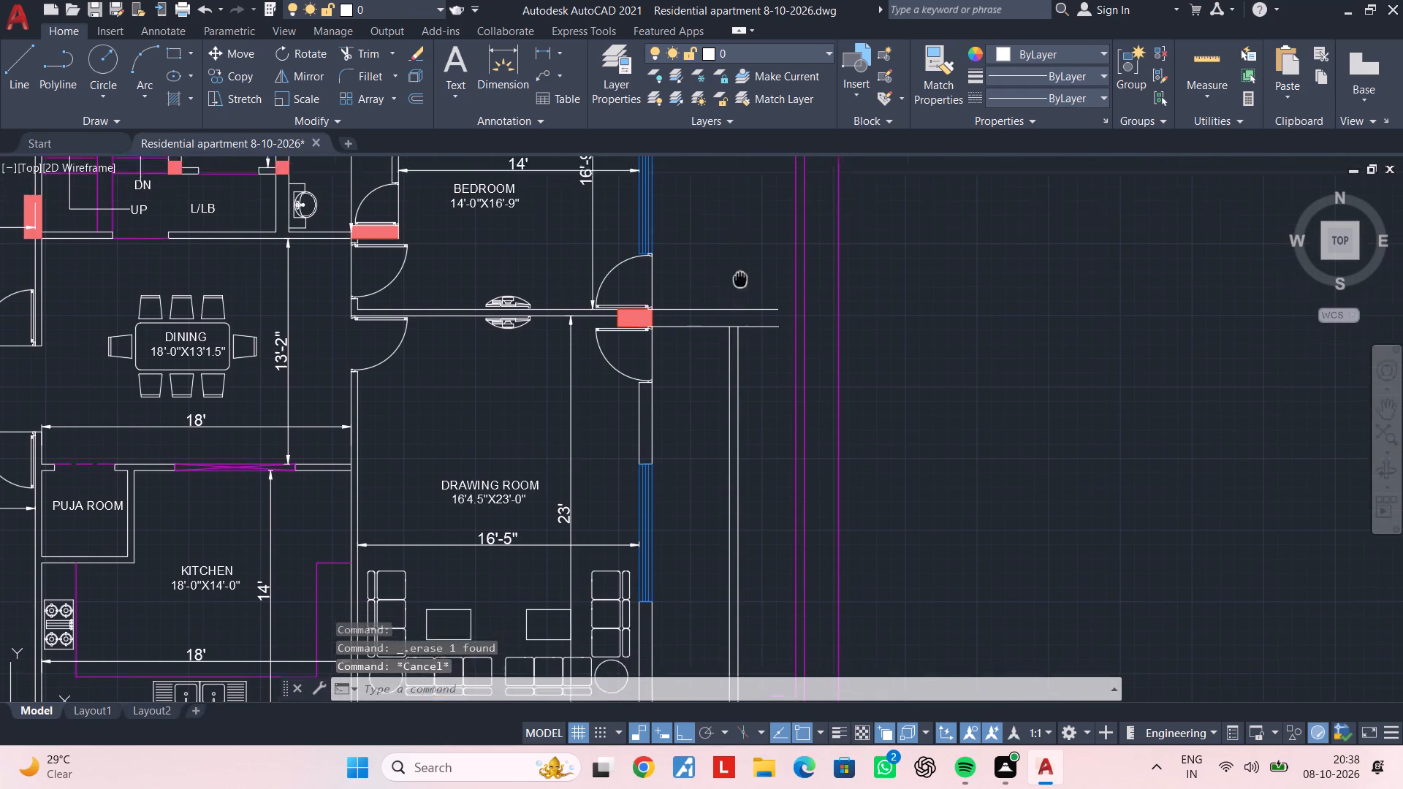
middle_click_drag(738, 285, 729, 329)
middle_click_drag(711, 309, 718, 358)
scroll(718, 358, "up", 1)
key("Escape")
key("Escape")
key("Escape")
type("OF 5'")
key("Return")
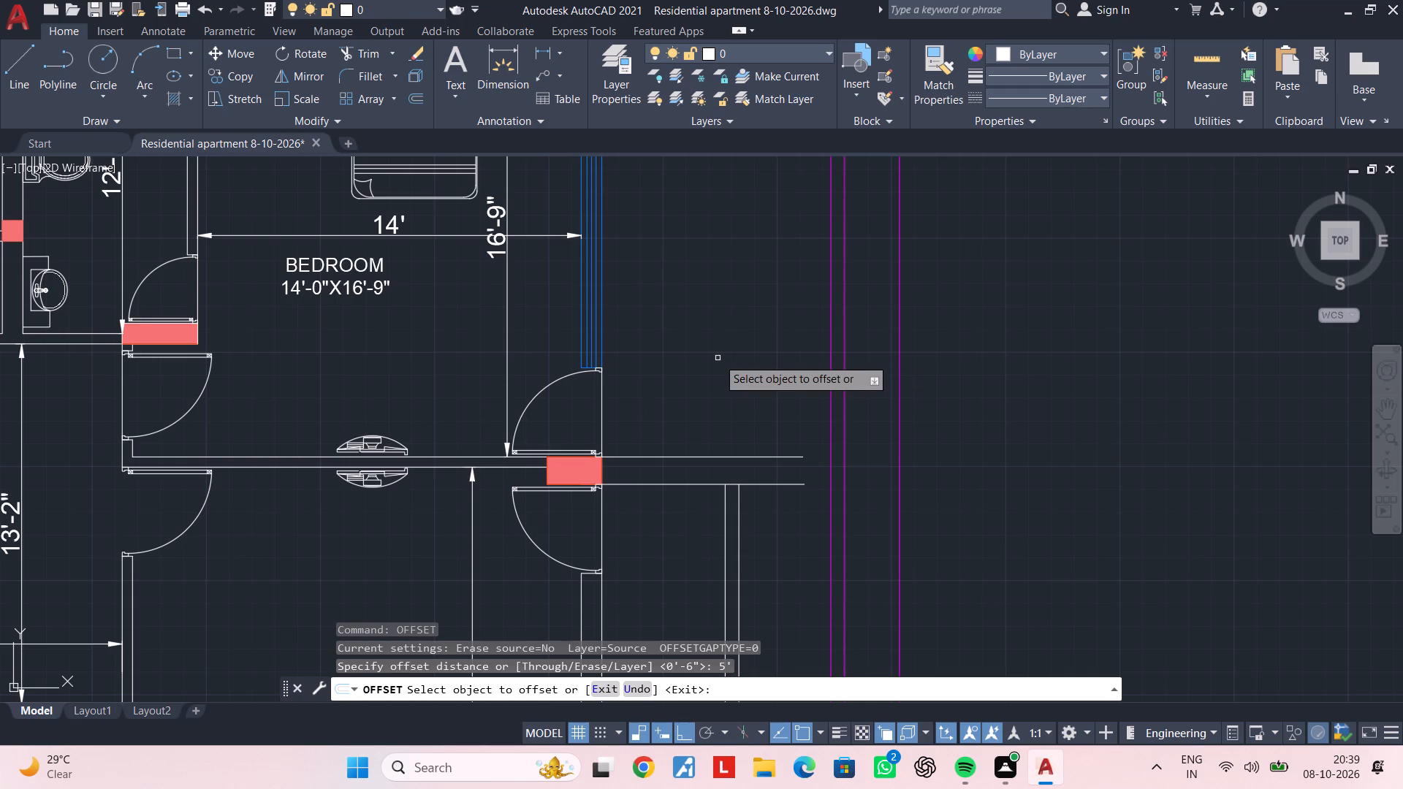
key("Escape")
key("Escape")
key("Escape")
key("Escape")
Offset the outer line of the bedroom's balcony door opening 6' to the east.
type("OF 6'")
key("Return")
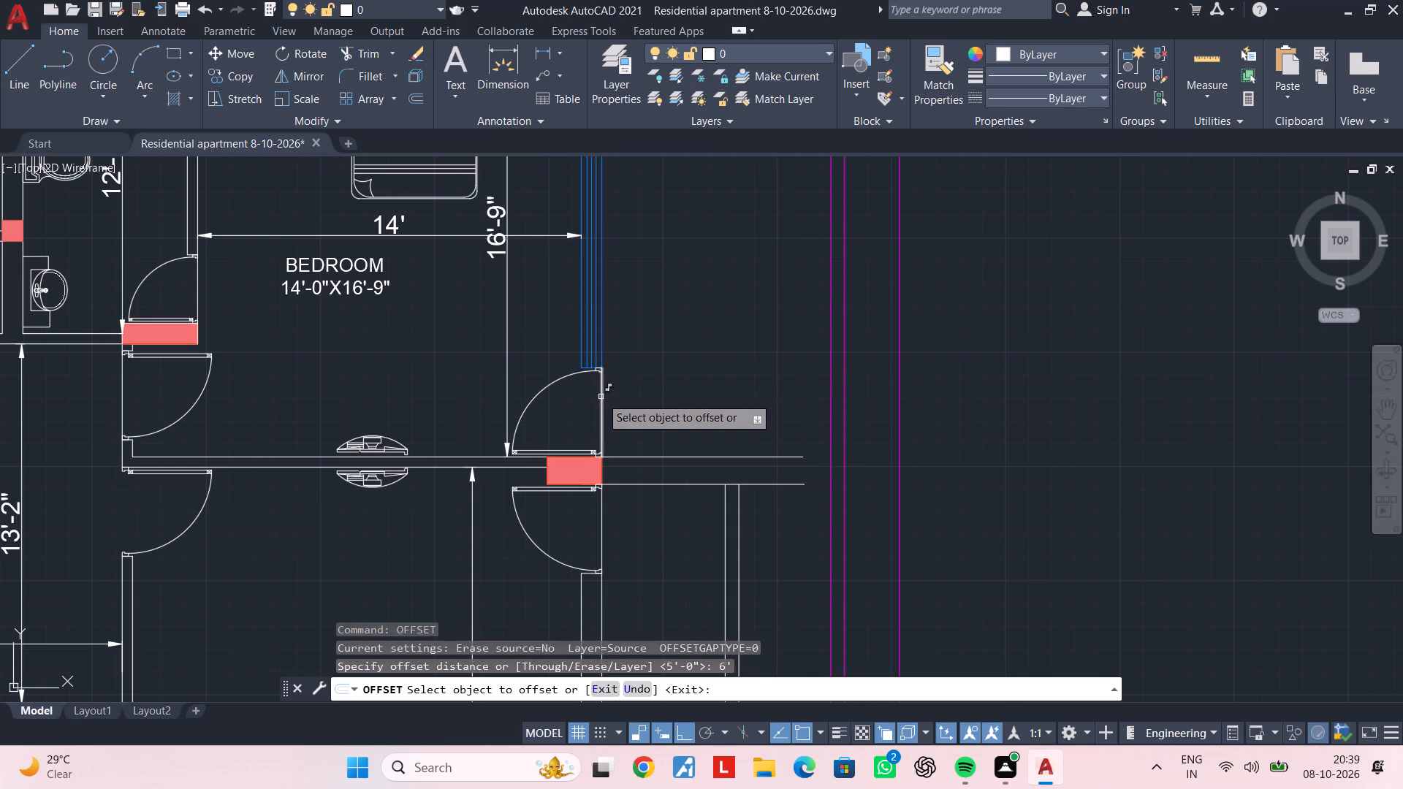
left_click(601, 399)
left_click(717, 388)
key("Escape")
key("Escape")
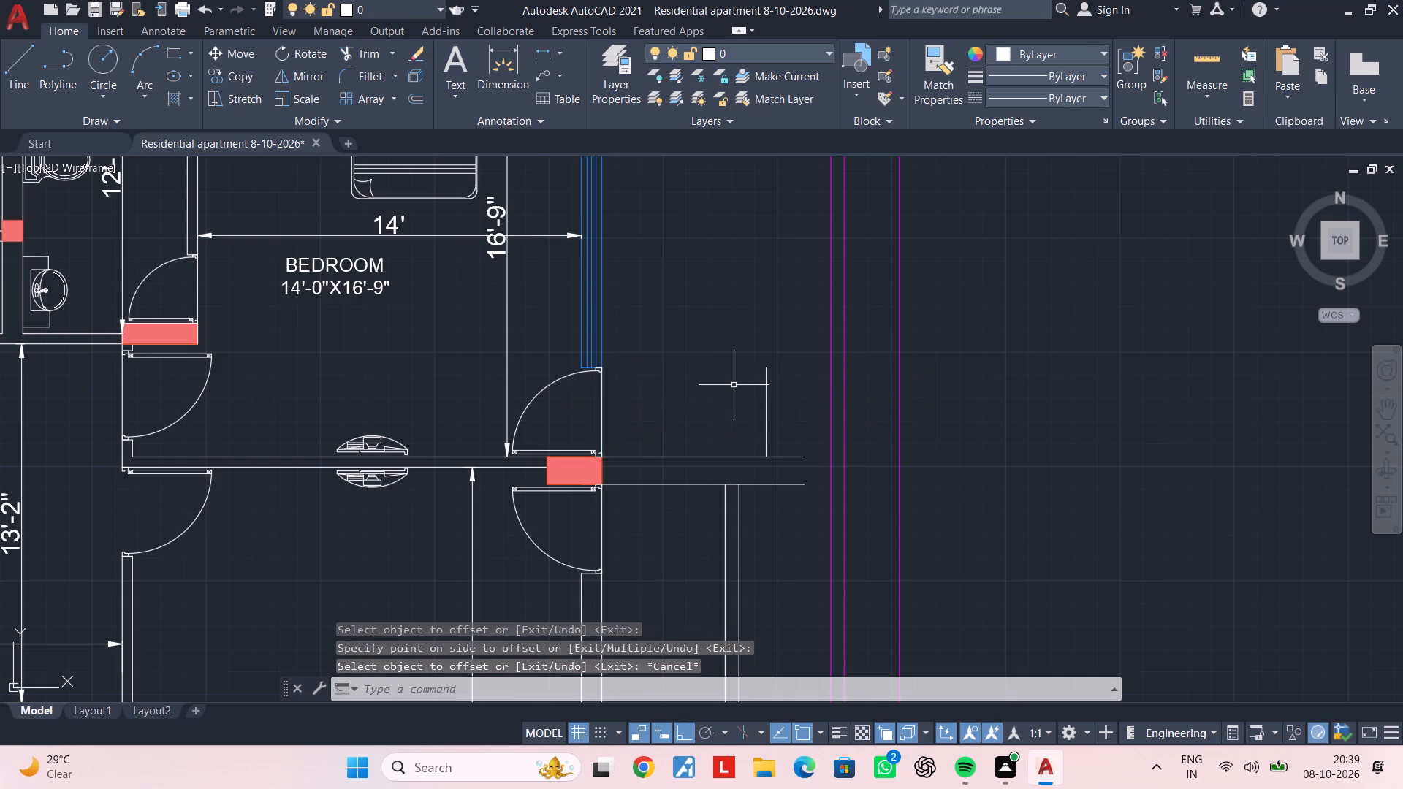
key("Escape")
key("Escape")
key("Escape")
key("Escape")
key("Escape")
key("Escape")
key("Escape")
key("Escape")
key("Escape")
key("Escape")
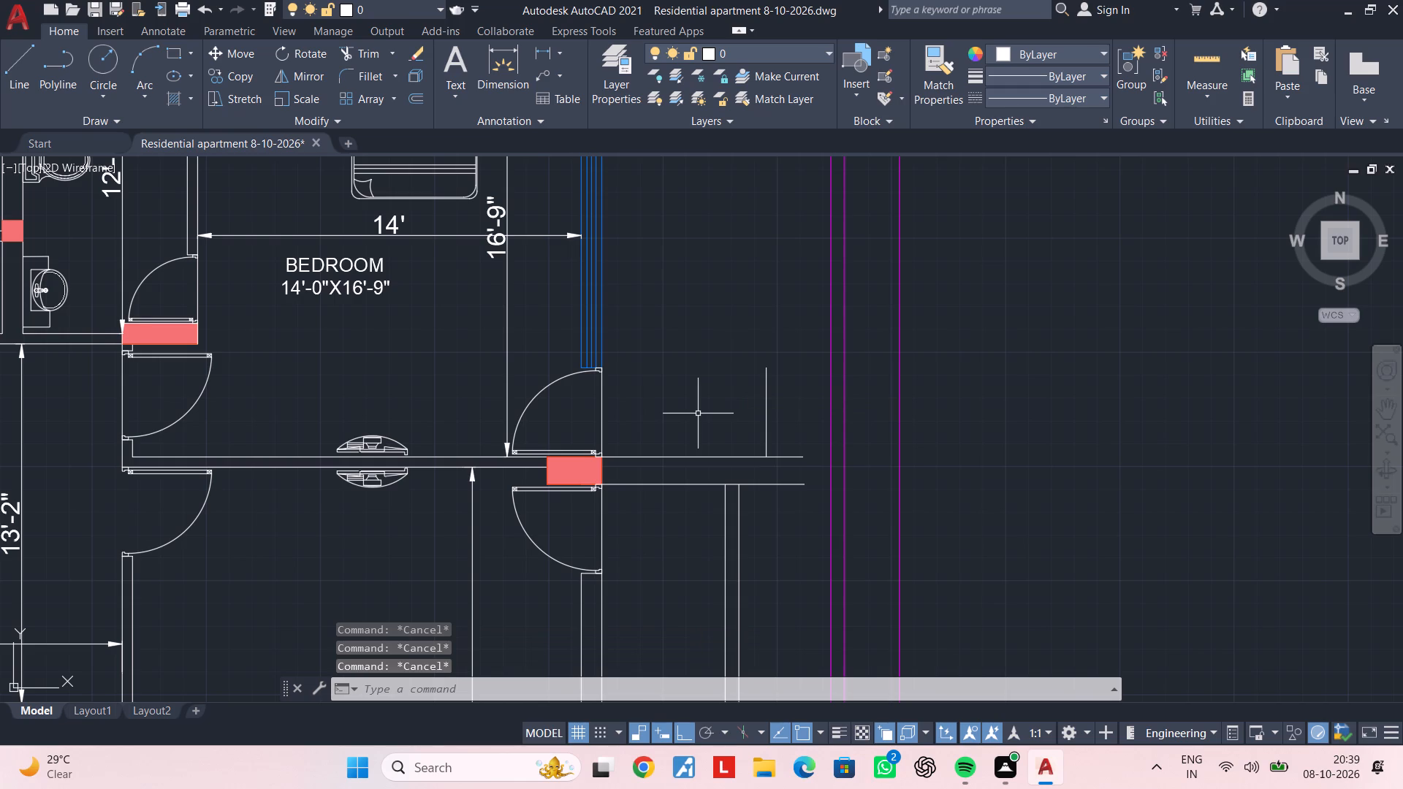
Extend the bedroom's new vertical balcony line north to the plan's top outer wall.
type("EX")
key("space")
scroll(769, 410, "down", 1)
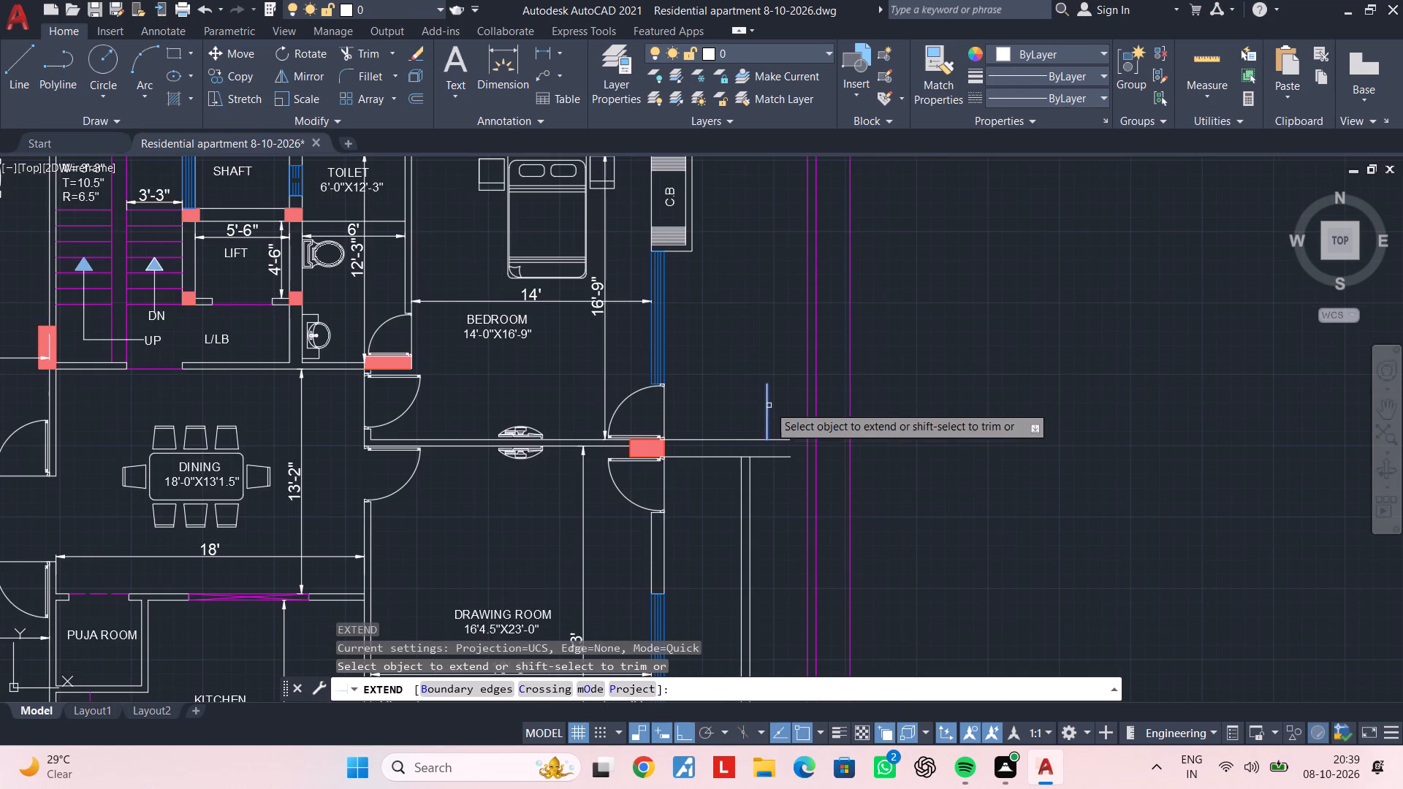
scroll(769, 405, "down", 1)
left_click(769, 405)
key("Escape")
key("Escape")
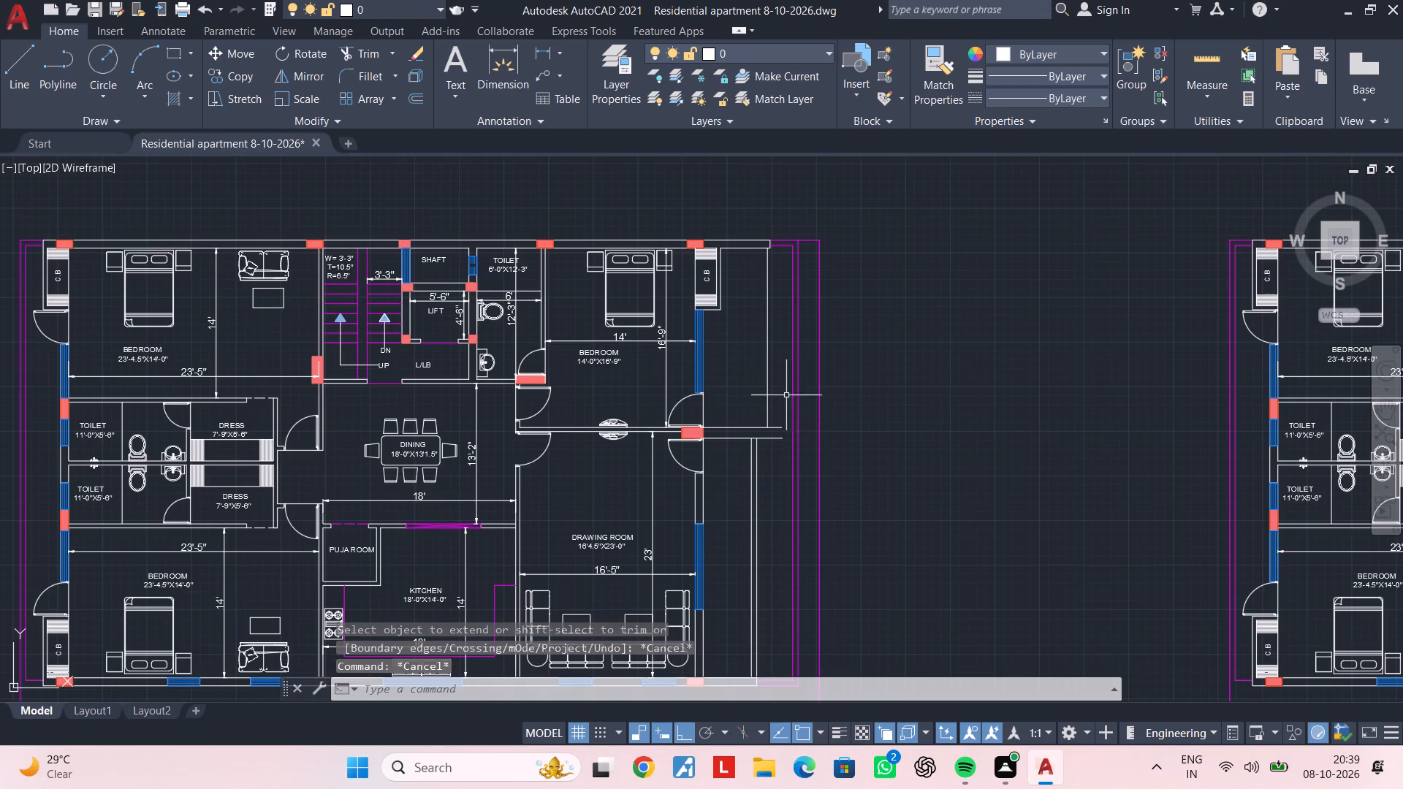
Erase the two old magenta vertical parapet lines just east of the new balcony lines.
scroll(797, 387, "up", 1)
left_click(810, 383)
left_click(779, 384)
key("Delete")
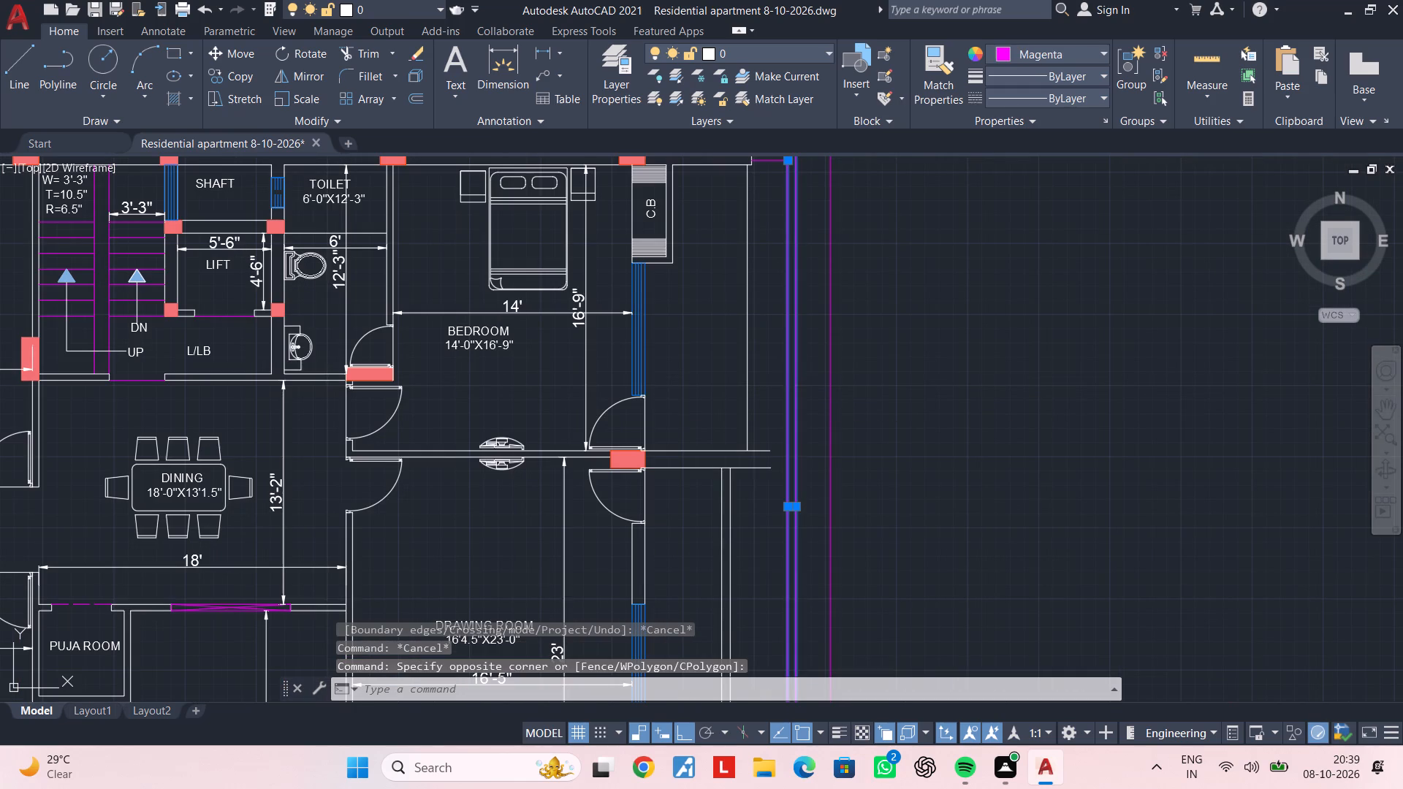
Erase the short magenta parapet line left beyond the east end of the north wall.
middle_click_drag(771, 255, 780, 393)
scroll(778, 297, "up", 1)
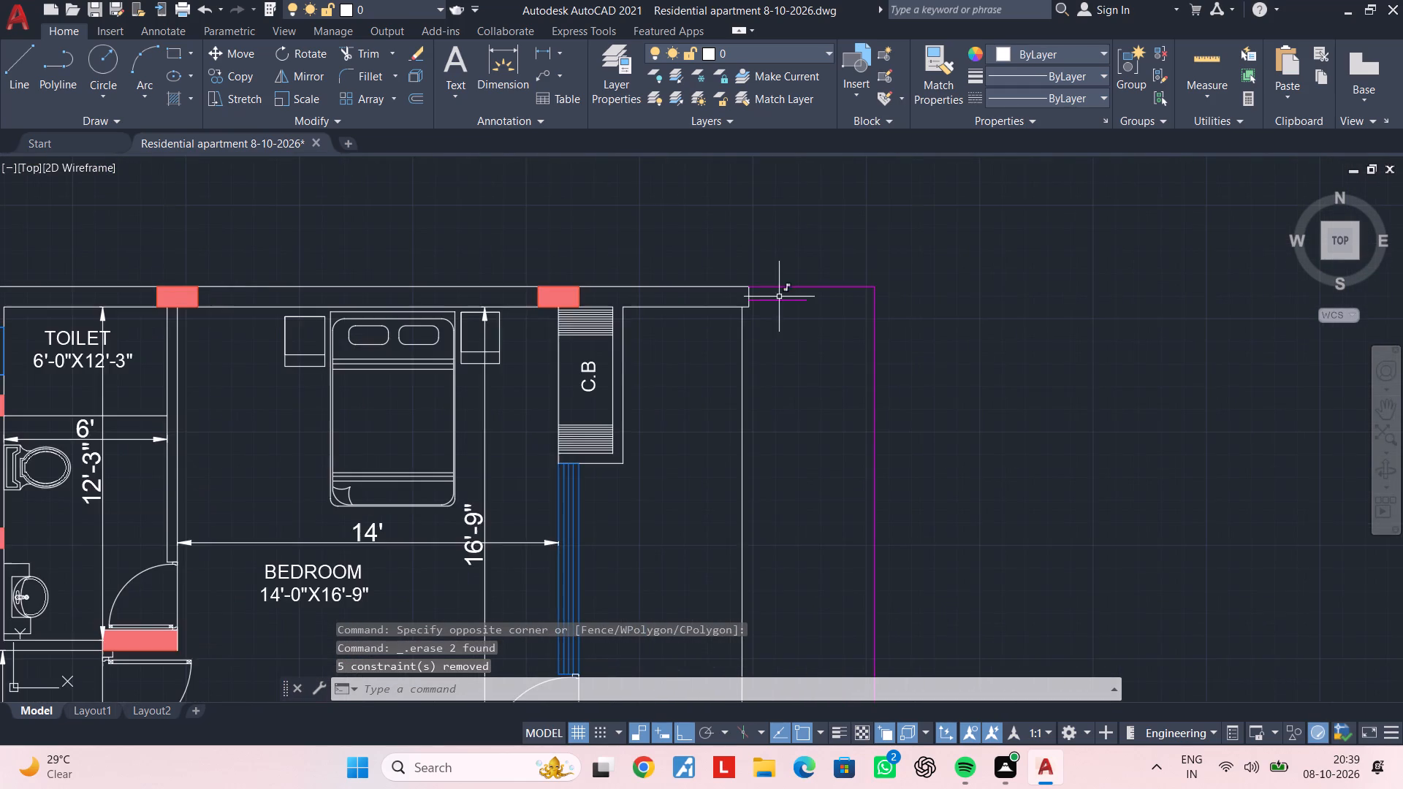
scroll(781, 297, "up", 3)
left_click(783, 295)
left_click(767, 359)
key("Delete")
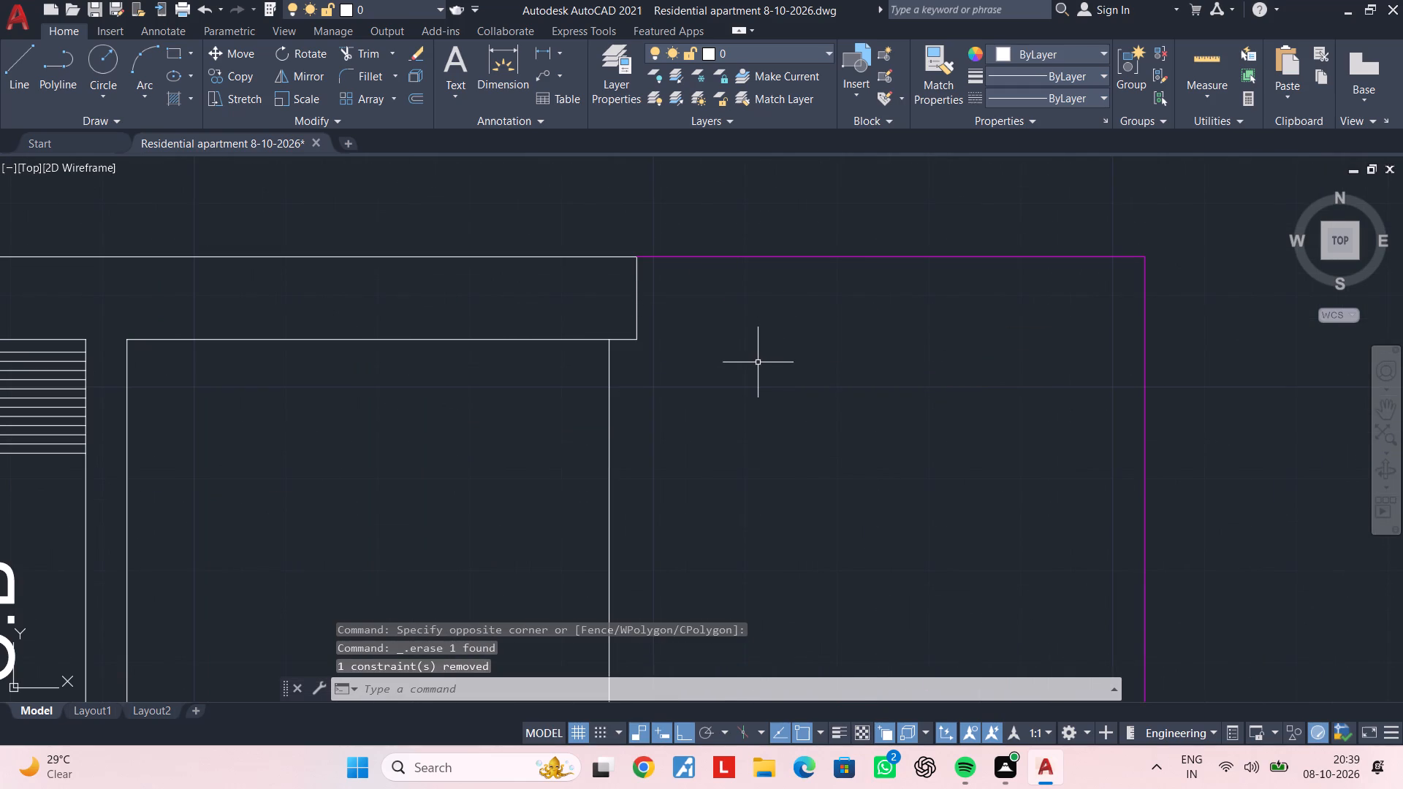
Erase the two short magenta lines left beyond the east end of the south wall.
scroll(775, 361, "down", 7)
middle_click_drag(824, 443, 818, 301)
scroll(824, 400, "up", 4)
middle_click_drag(771, 537, 807, 454)
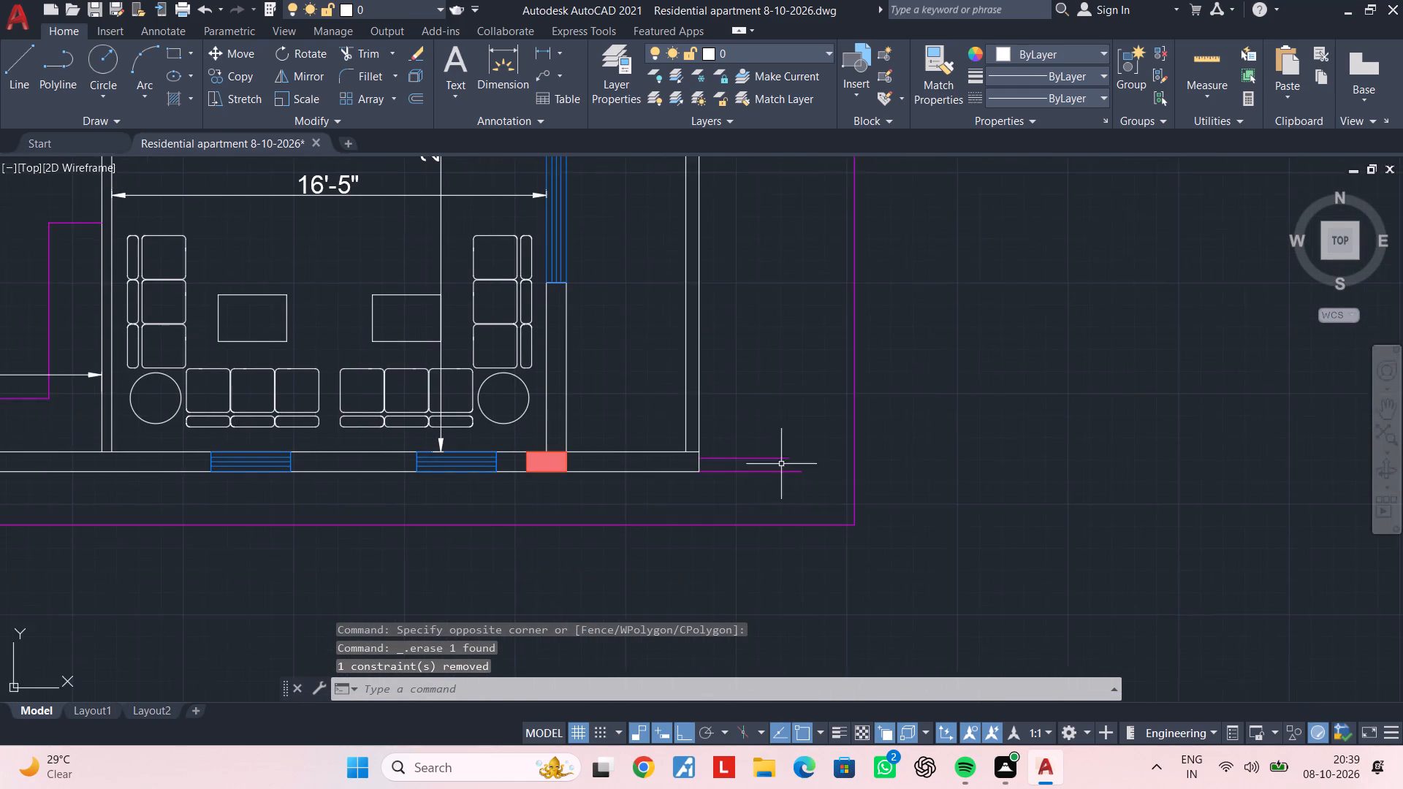
scroll(762, 498, "up", 2)
left_click(756, 489)
left_click(729, 377)
key("Delete")
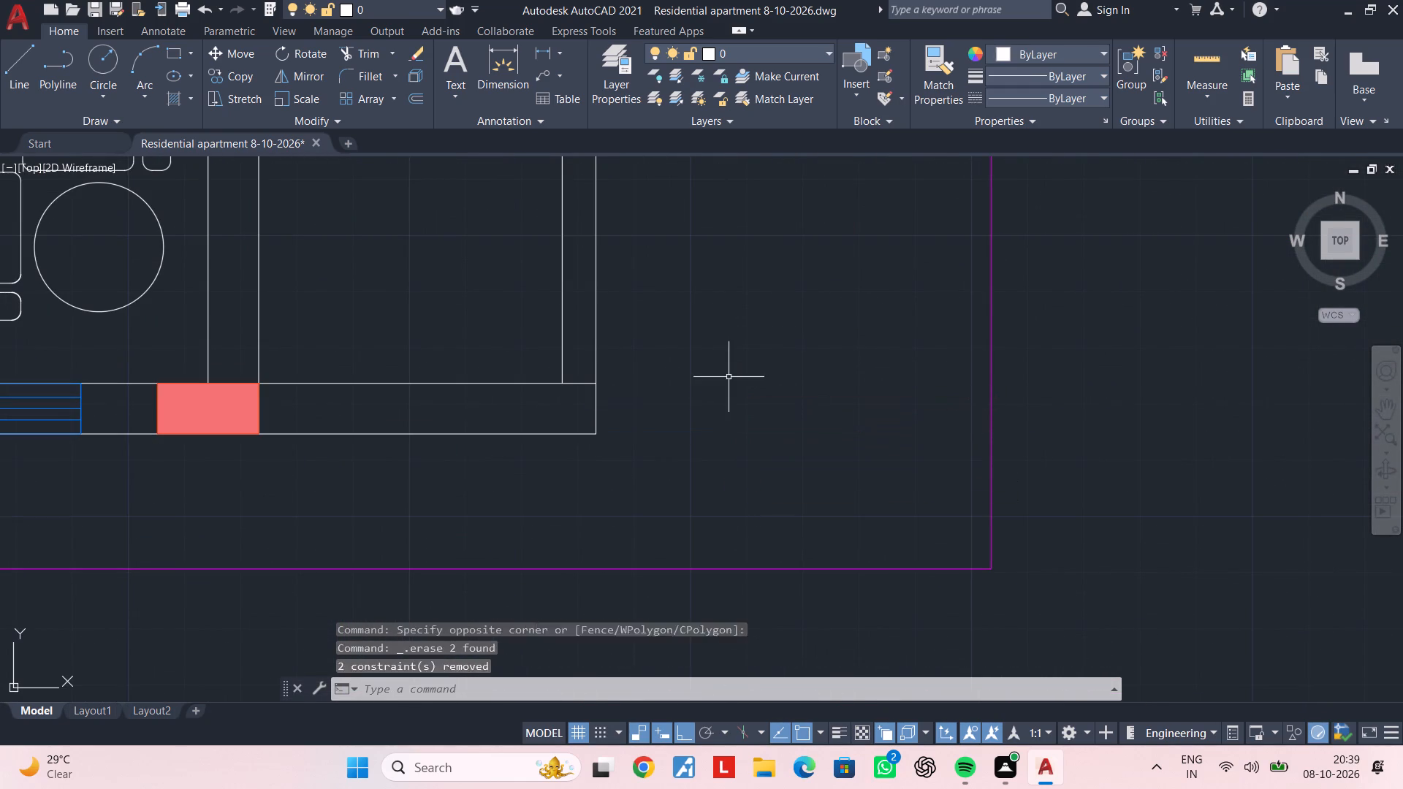
key("Escape")
Offset the bedroom's vertical balcony line 6" to the west for the parapet thickness.
scroll(708, 384, "down", 4)
middle_click_drag(730, 254, 750, 508)
middle_click_drag(726, 241, 738, 385)
middle_click_drag(756, 462, 763, 248)
scroll(775, 356, "up", 1)
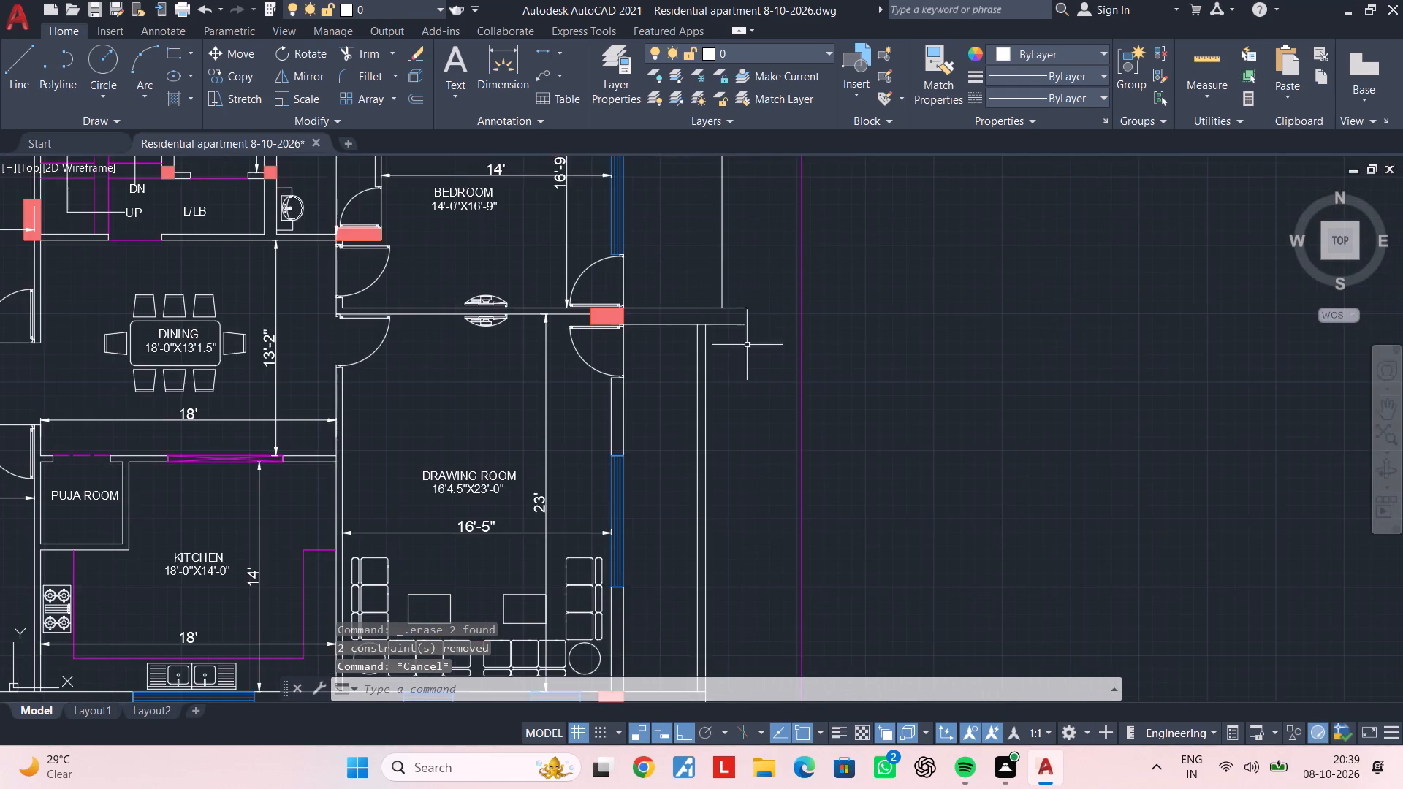
middle_click_drag(727, 327, 734, 313)
scroll(734, 313, "up", 2)
middle_click_drag(724, 340, 727, 368)
key("Escape")
key("Escape")
key("Escape")
key("Escape")
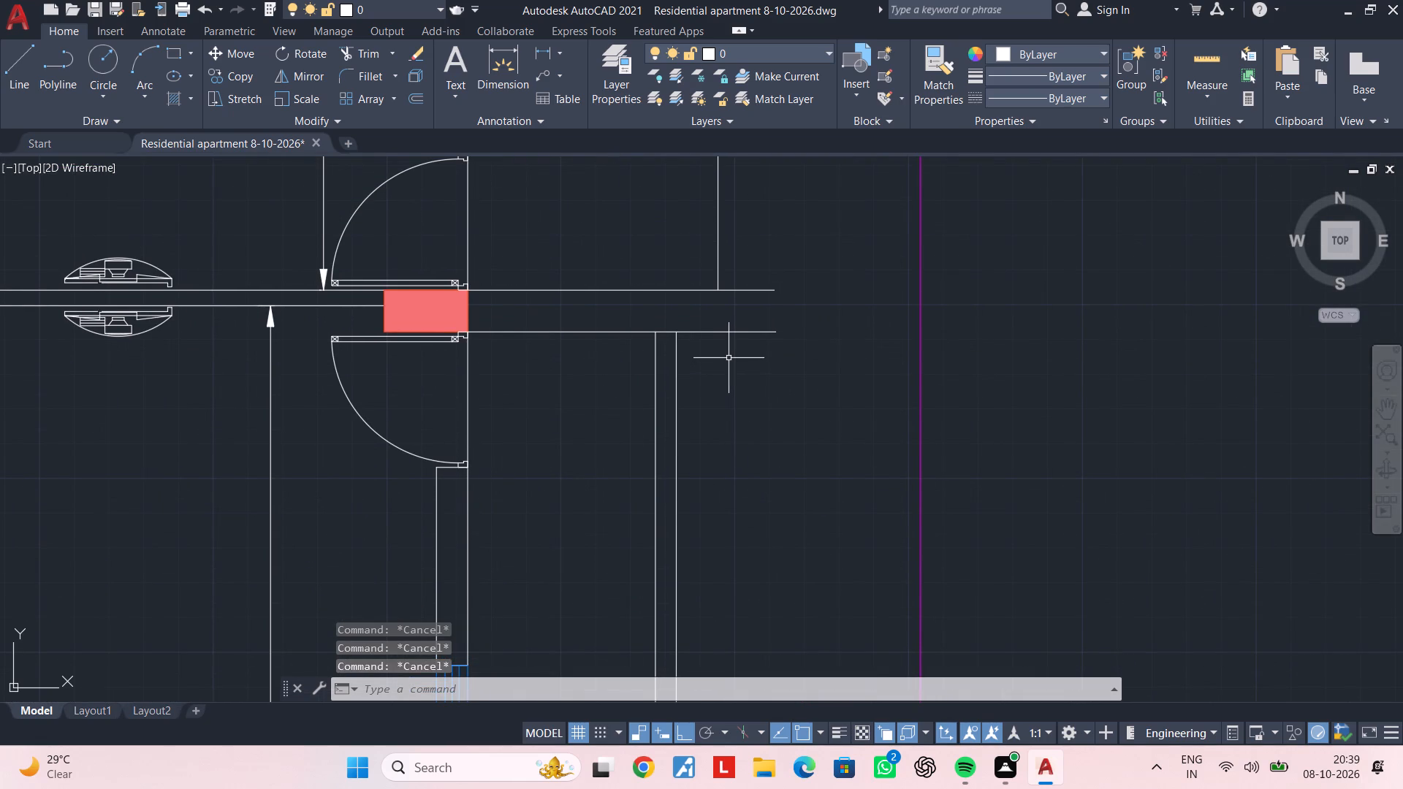
key("Escape")
type("OF 6\"")
key("Return")
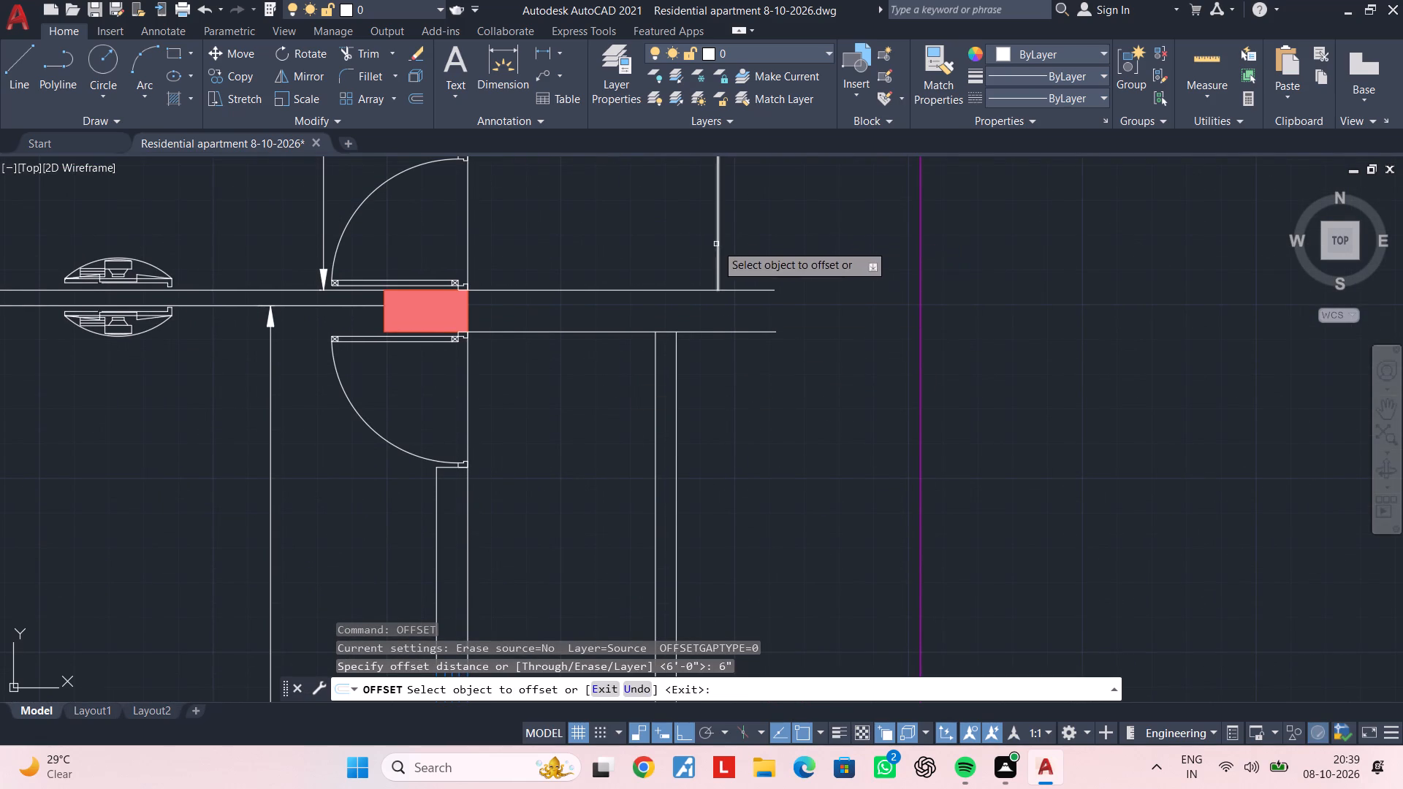
left_click(716, 244)
left_click(634, 247)
key("Escape")
key("Escape")
middle_click_drag(742, 324, 883, 324)
key("Escape")
key("Escape")
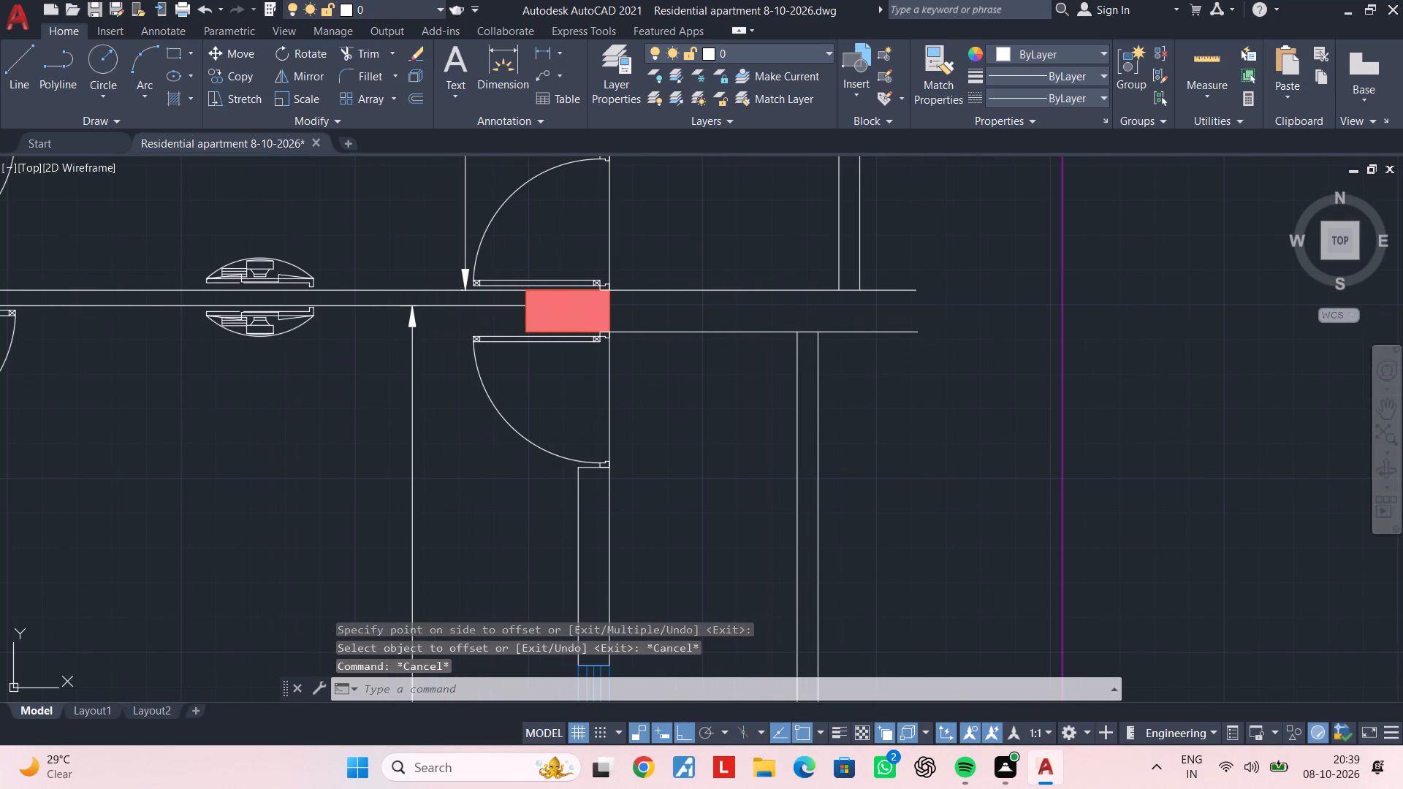
Draw a rectangle between the two horizontal lines, from the bedroom parapet's outer line to the drawing room parapet's inner line.
key("r")
type("EC")
key("space")
scroll(867, 277, "up", 3)
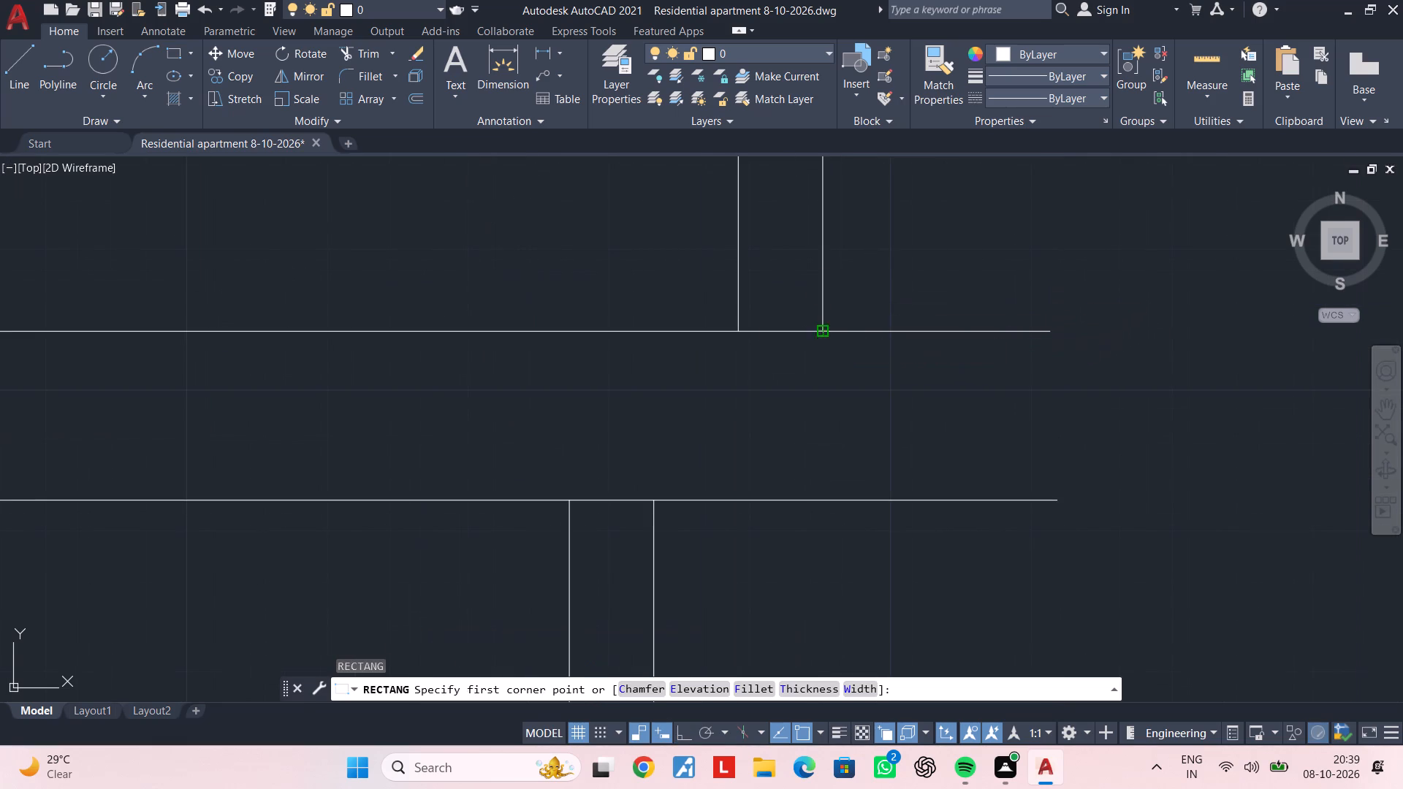
left_click(819, 330)
middle_click_drag(680, 421, 727, 329)
left_click(623, 410)
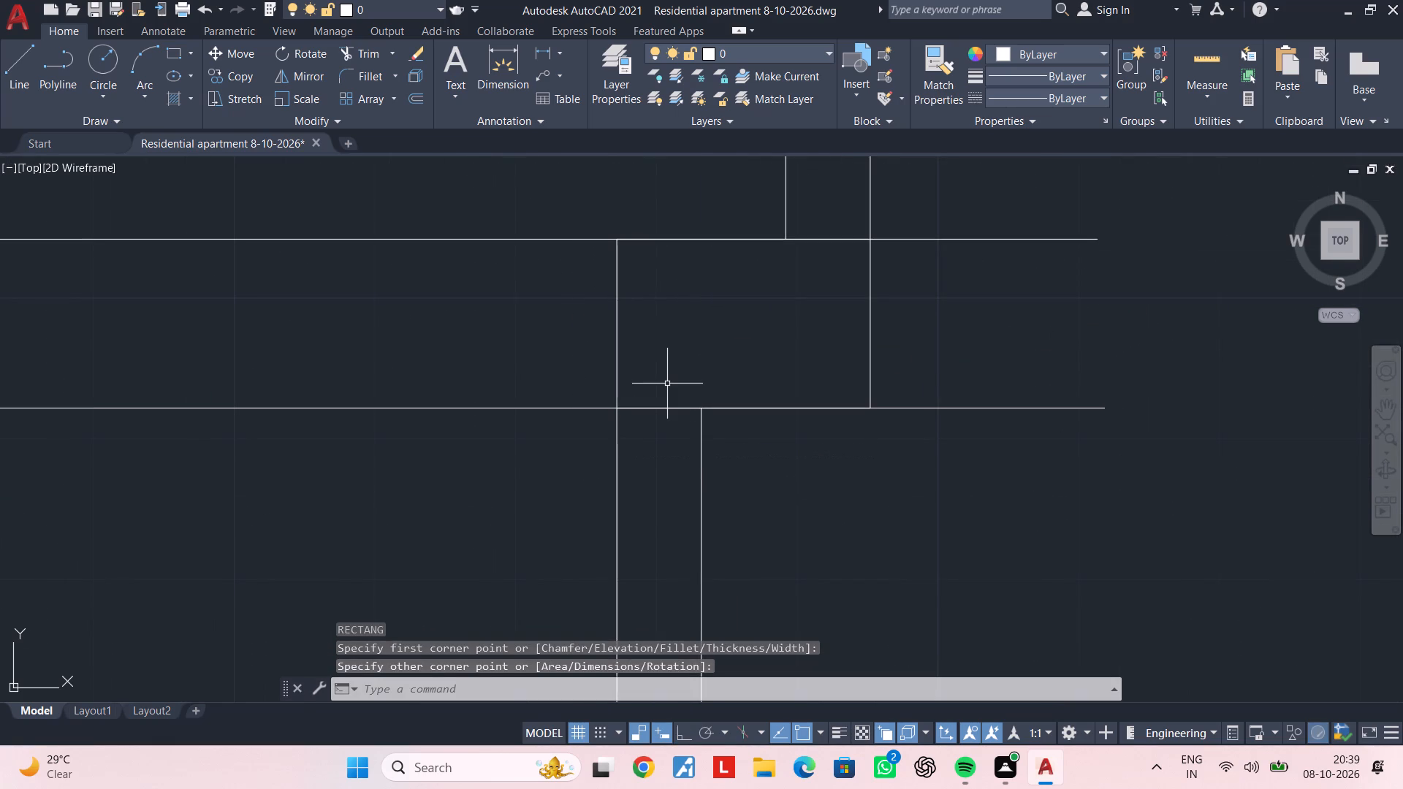
key("Escape")
key("Escape")
scroll(671, 383, "down", 1)
middle_click_drag(683, 381, 662, 348)
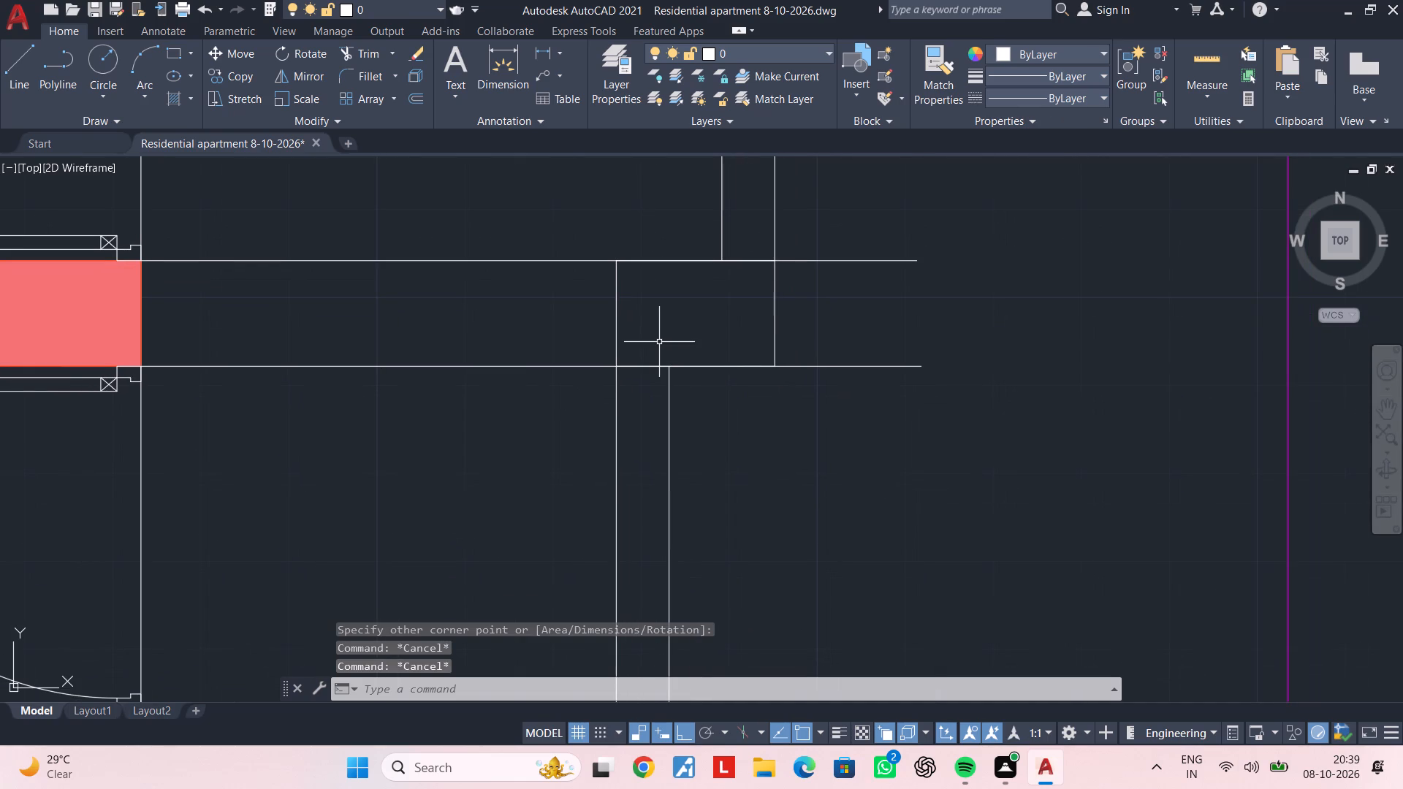
Save the drawing.
key("ctrl+s")
key("ctrl+s")
middle_click_drag(761, 299, 701, 331)
key("Escape")
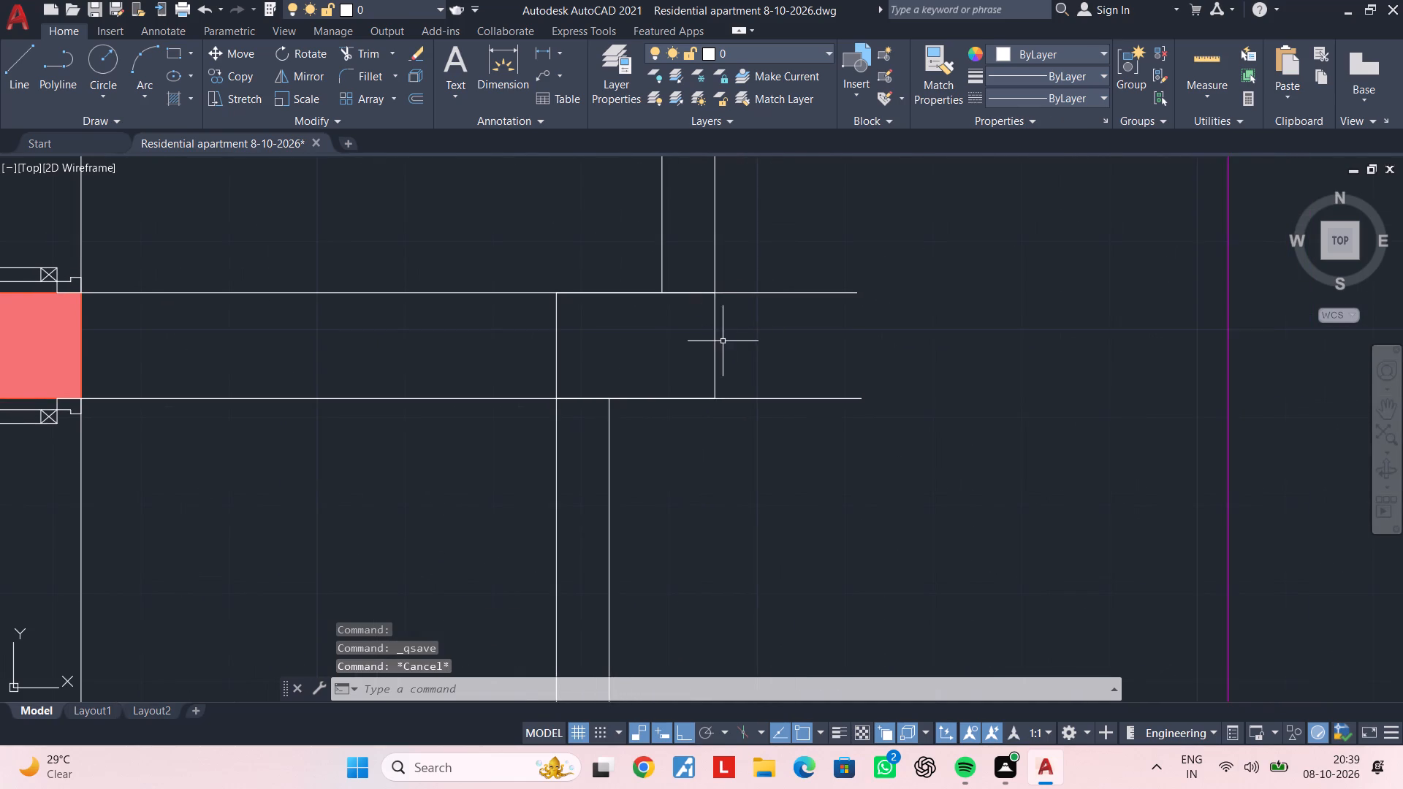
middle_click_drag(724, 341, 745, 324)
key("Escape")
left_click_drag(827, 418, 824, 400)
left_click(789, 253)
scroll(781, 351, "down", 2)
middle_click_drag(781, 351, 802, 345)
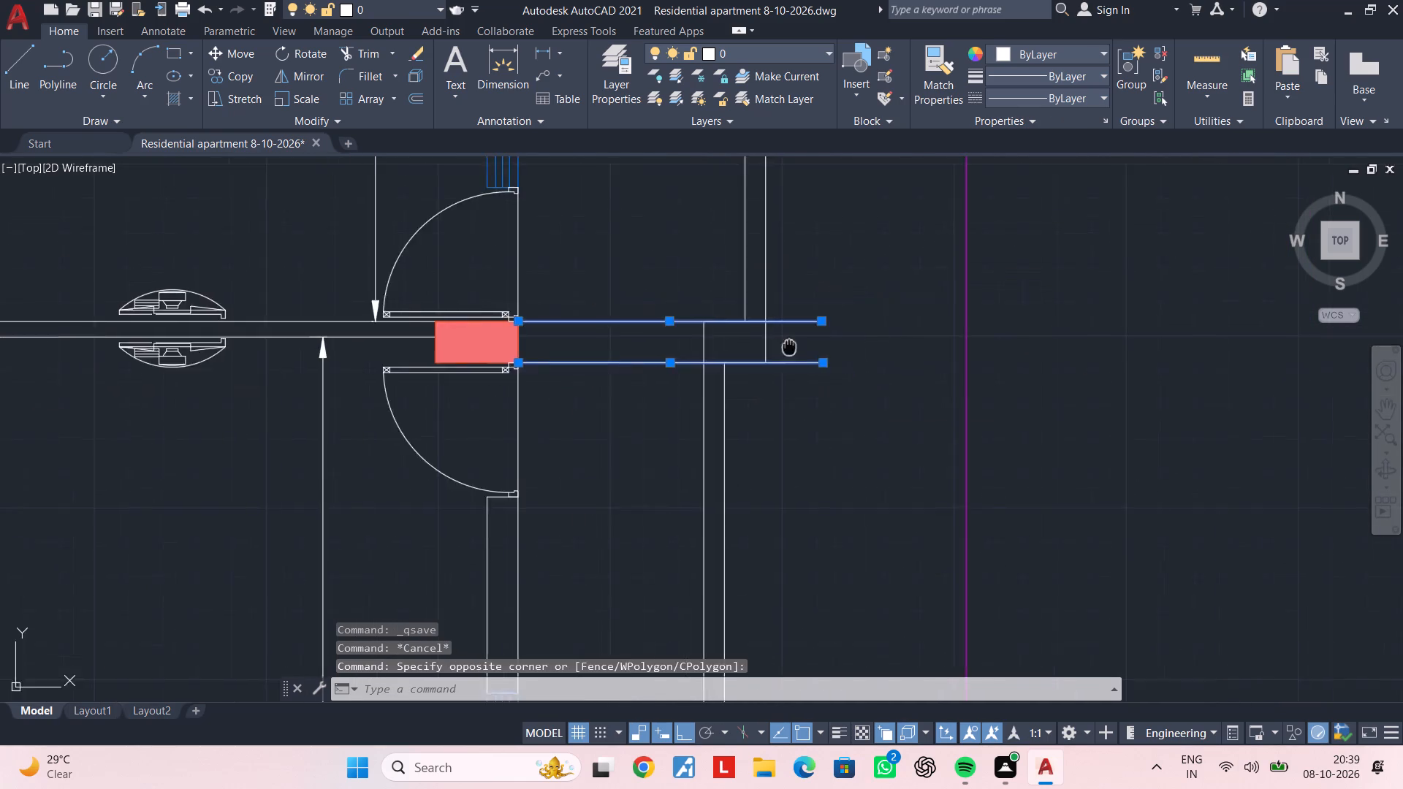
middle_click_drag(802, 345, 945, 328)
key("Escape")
Match the two horizontal lines running east from the column to the dashed balcony line in the neighbouring plan to the west.
key("m")
key("a")
key("space")
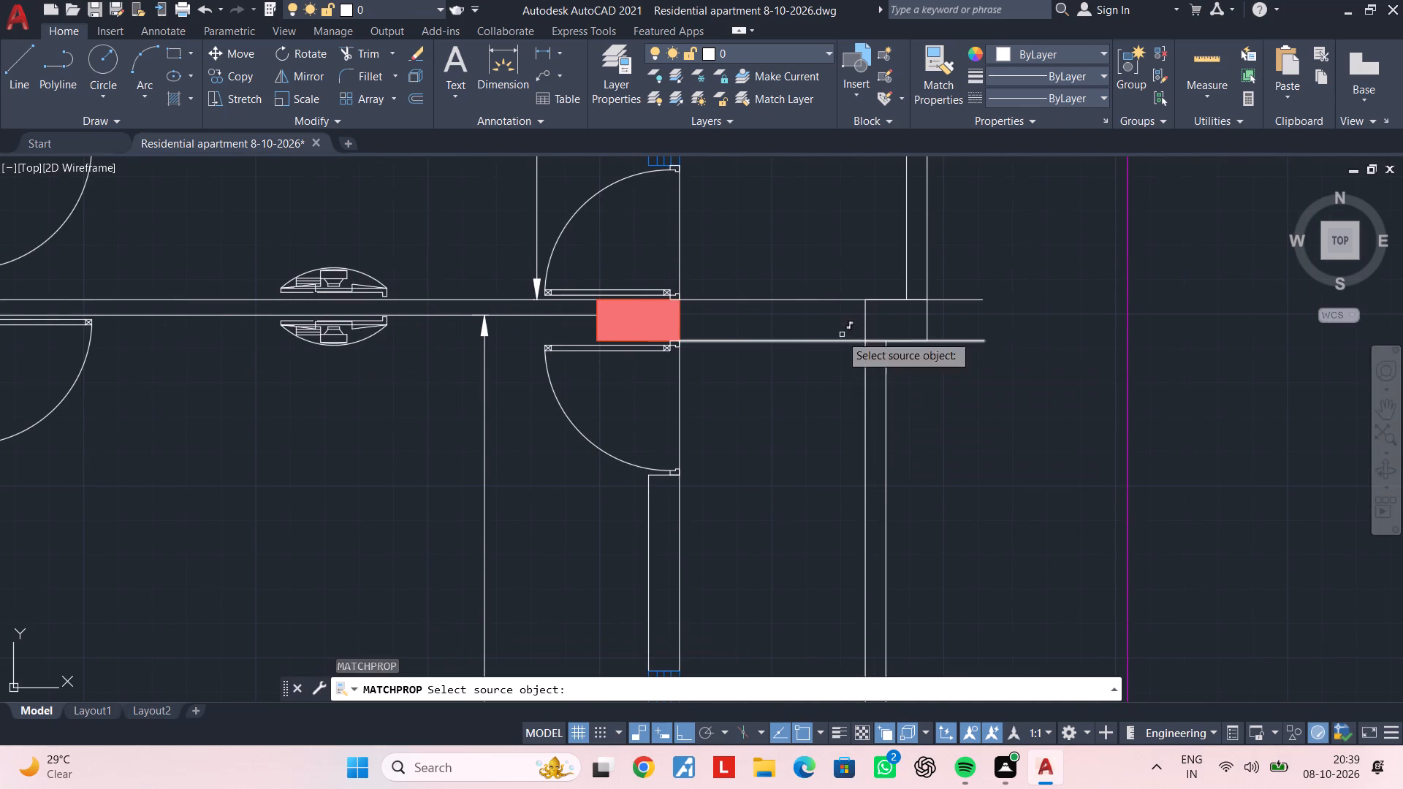
scroll(647, 337, "down", 3)
middle_click_drag(647, 336, 906, 313)
scroll(533, 344, "down", 1)
middle_click_drag(589, 344, 978, 339)
scroll(444, 333, "up", 2)
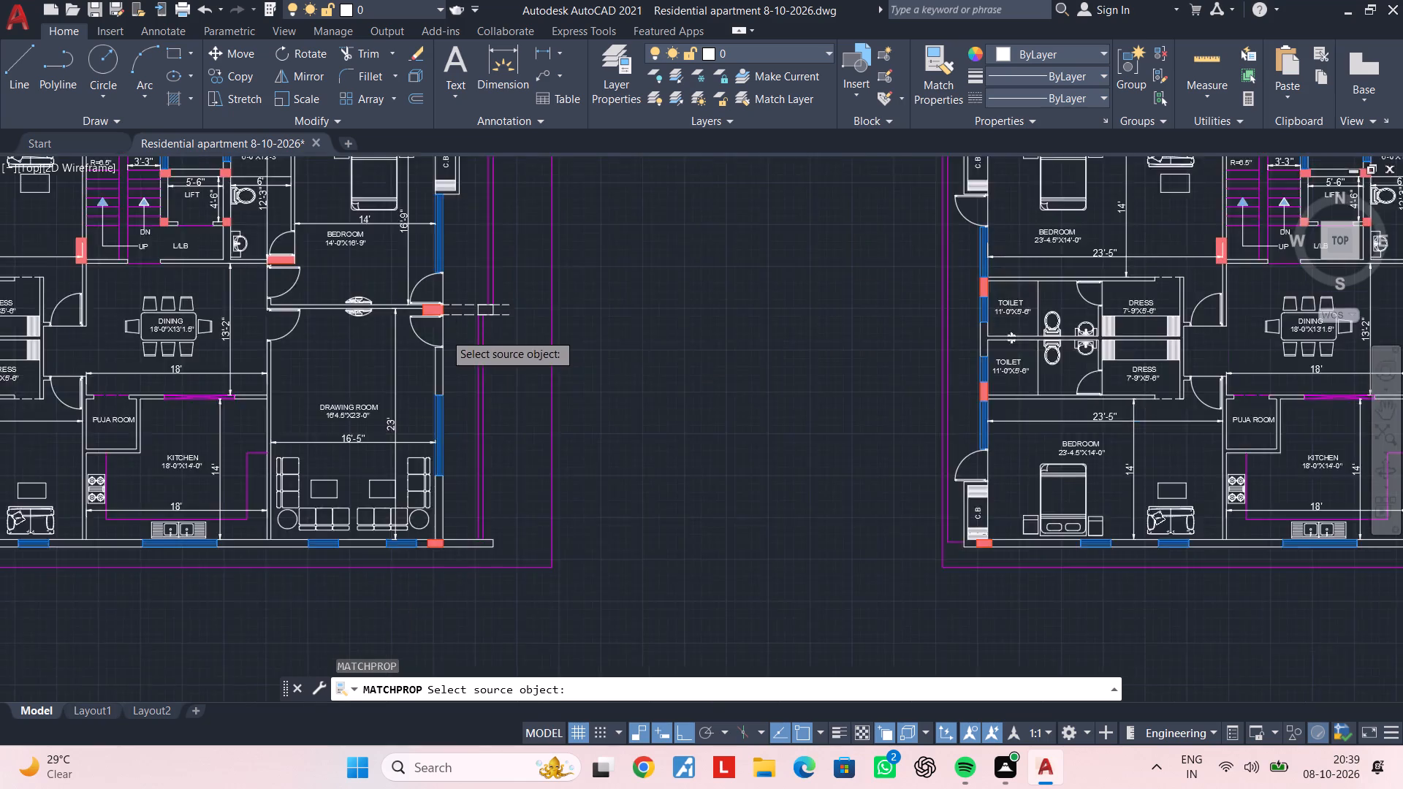
scroll(444, 333, "up", 1)
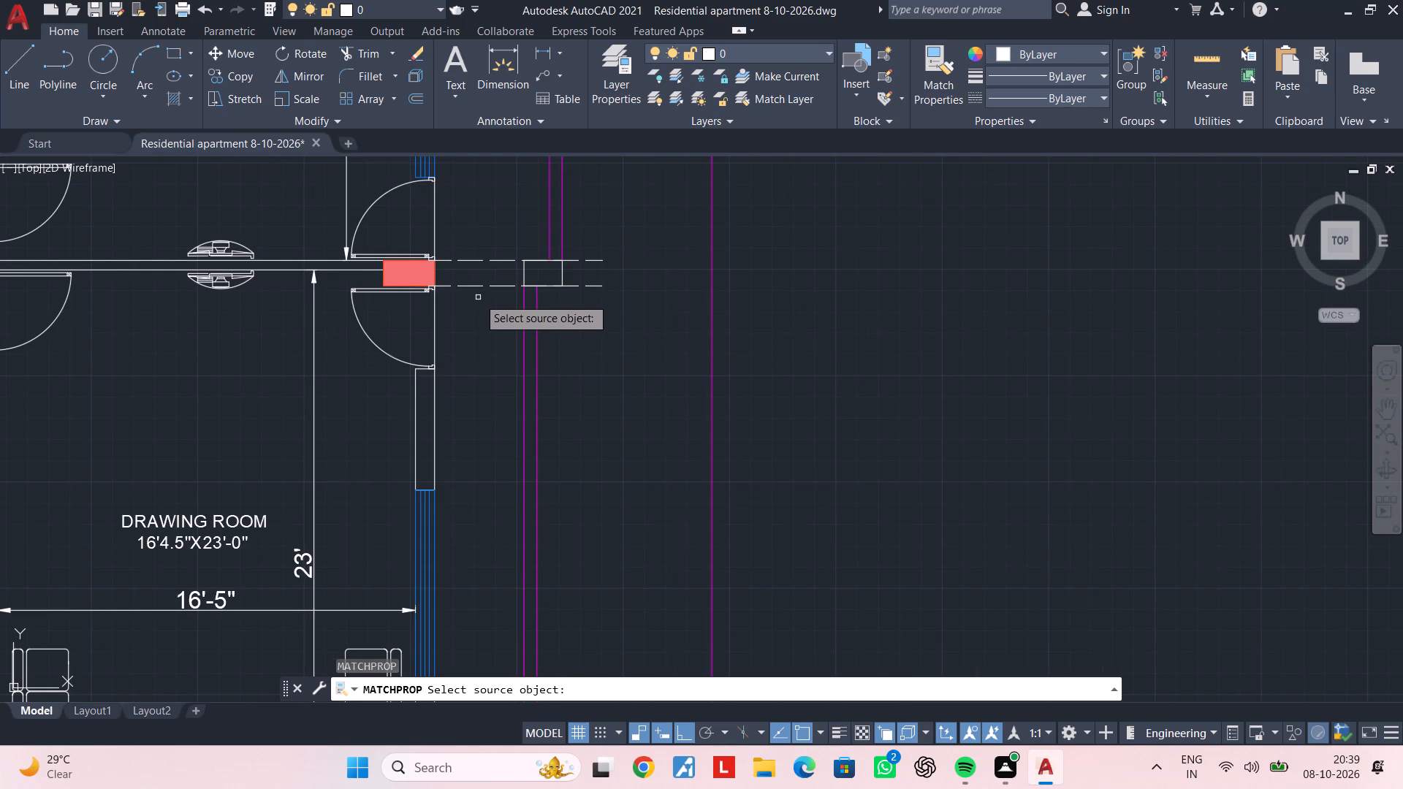
left_click(478, 285)
scroll(642, 300, "down", 2)
middle_click_drag(856, 308, 375, 327)
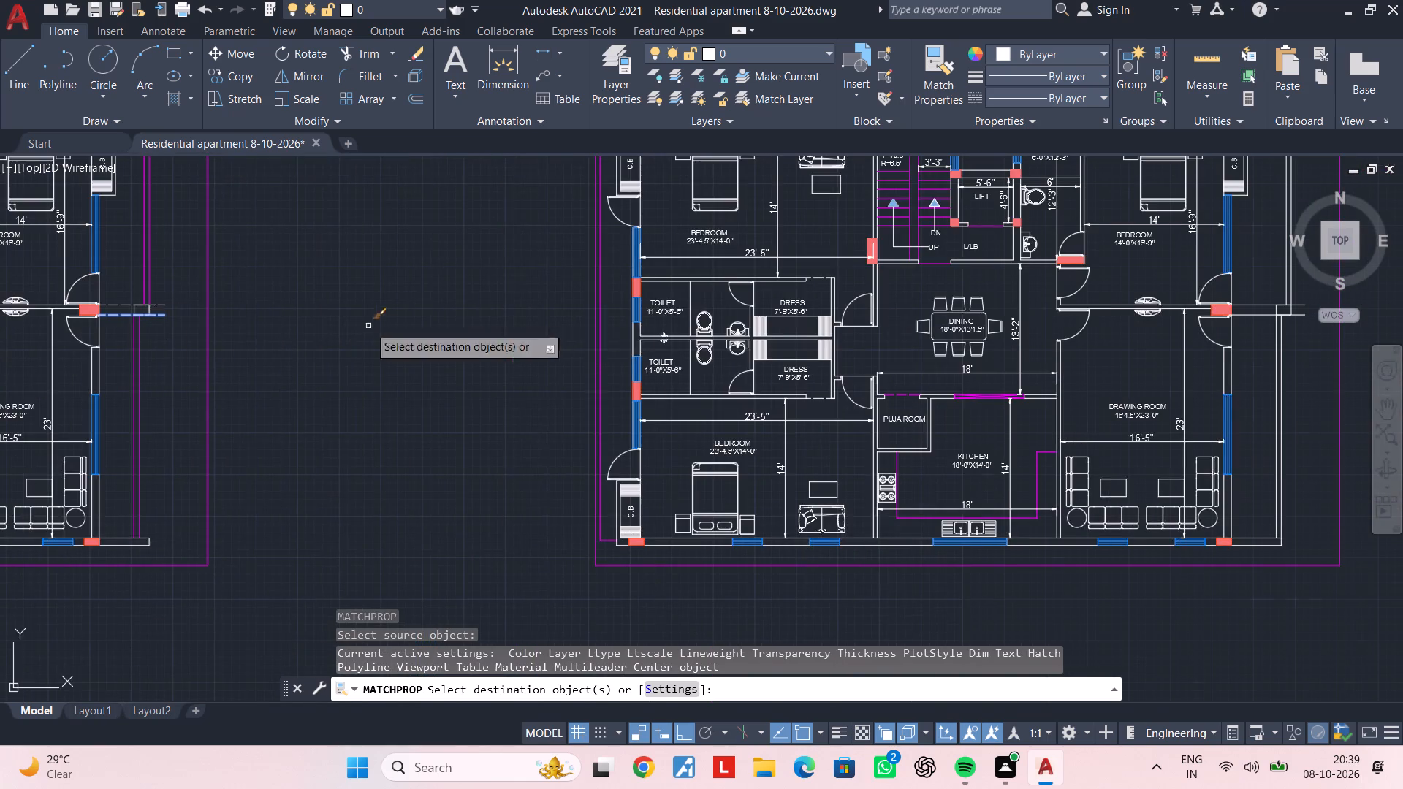
middle_click_drag(957, 296, 584, 308)
scroll(925, 323, "up", 4)
left_click(921, 352)
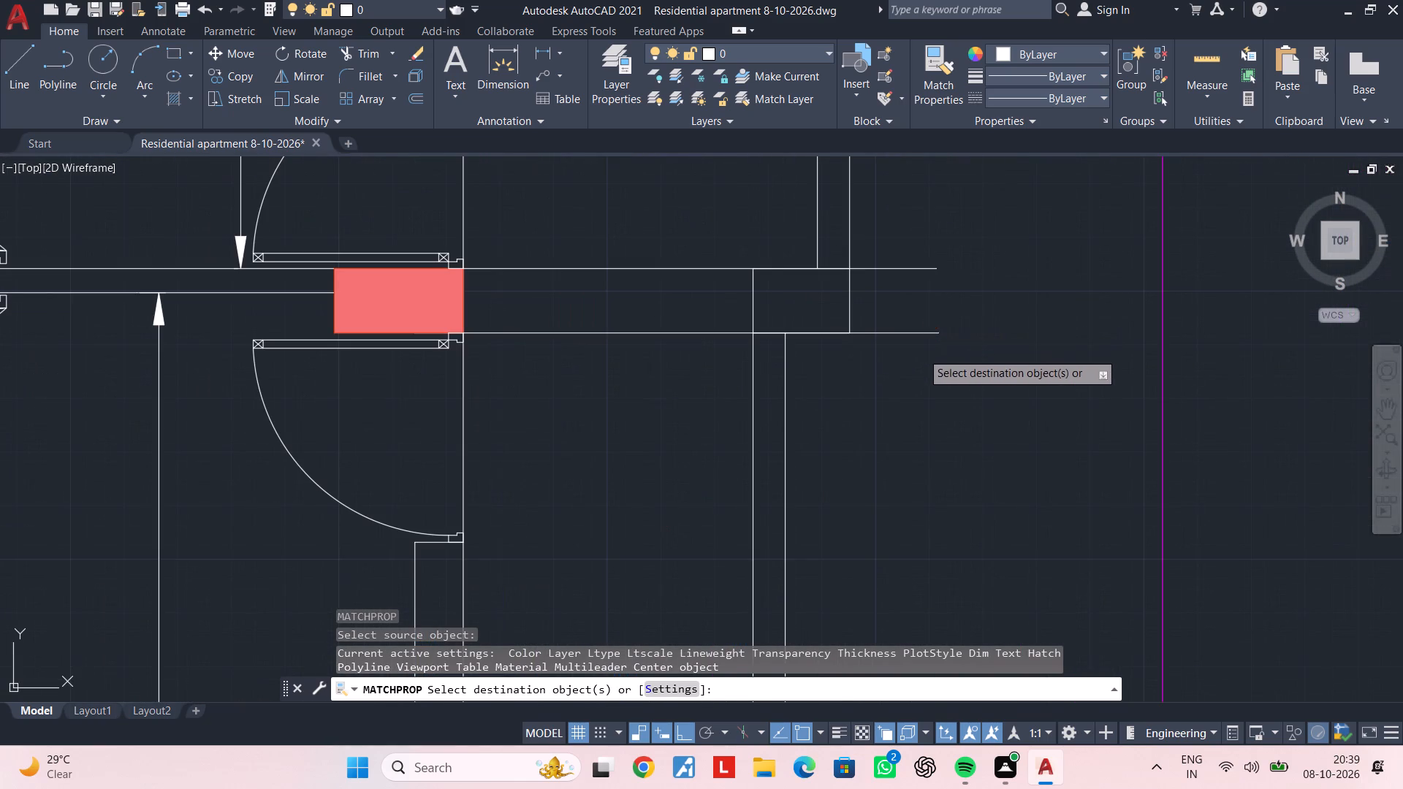
left_click(896, 245)
scroll(900, 304, "down", 2)
key("Escape")
key("Escape")
key("Escape")
scroll(897, 337, "down", 1)
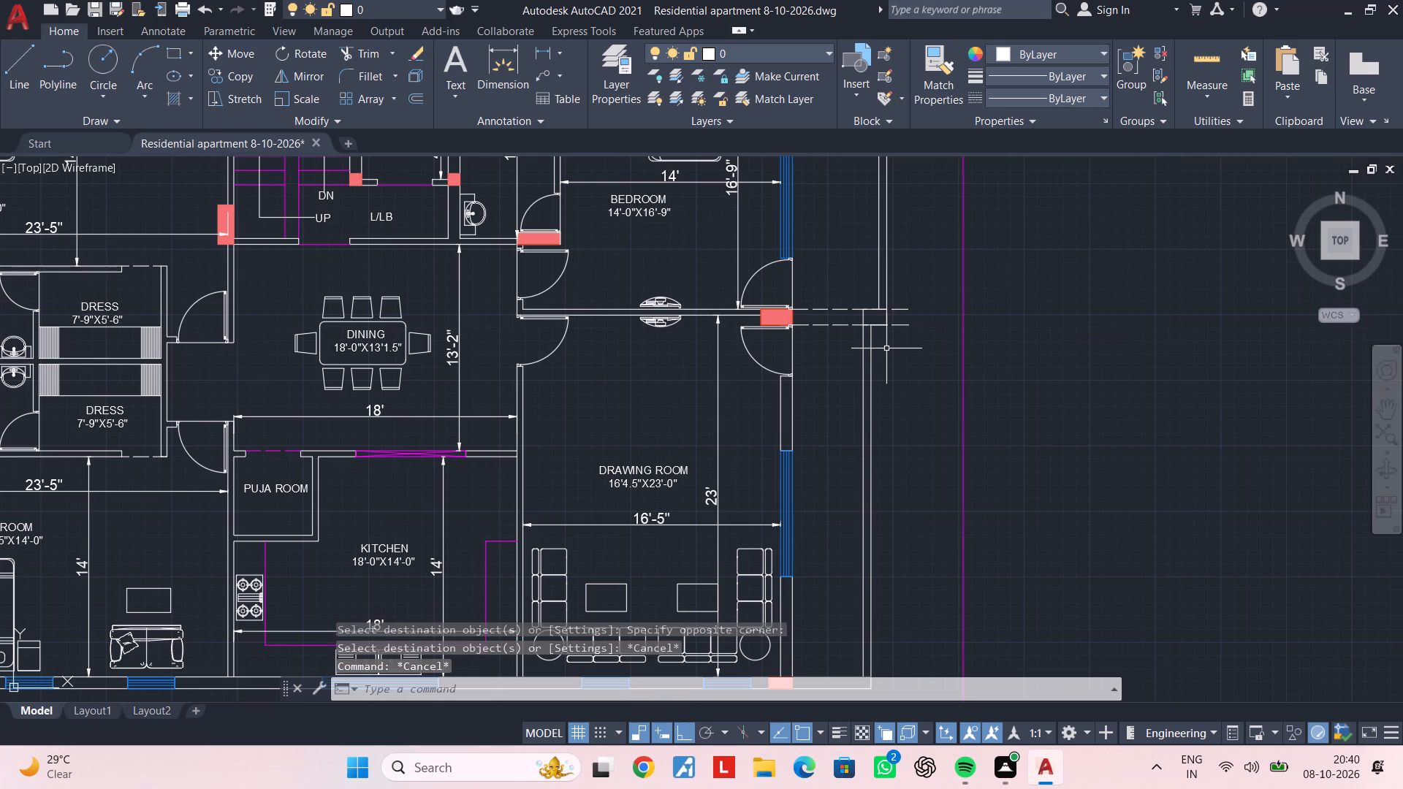
Match the bedroom's and drawing room's vertical parapet lines to the magenta outer boundary line.
key("Escape")
key("m")
key("a")
key("space")
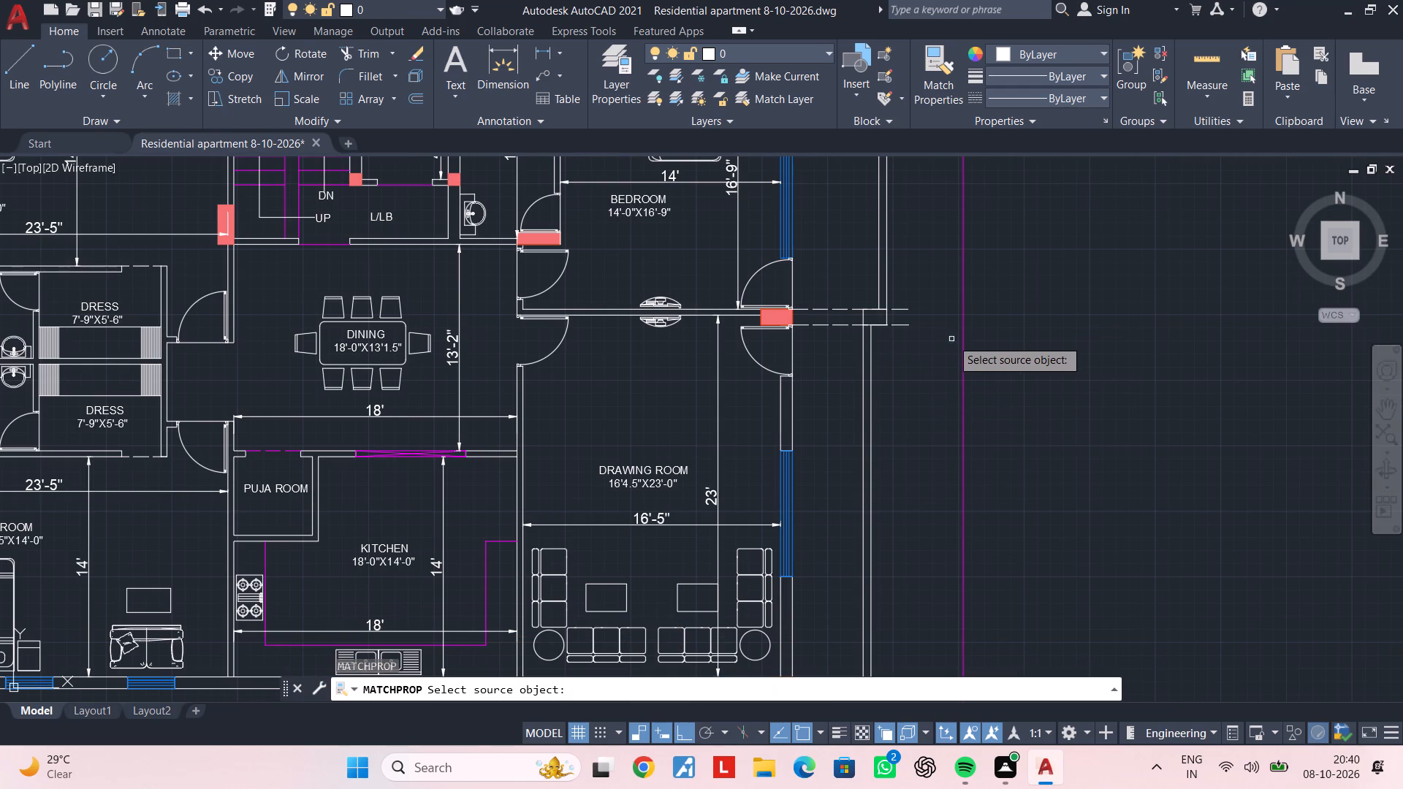
left_click(962, 339)
scroll(892, 294, "up", 1)
left_click(898, 276)
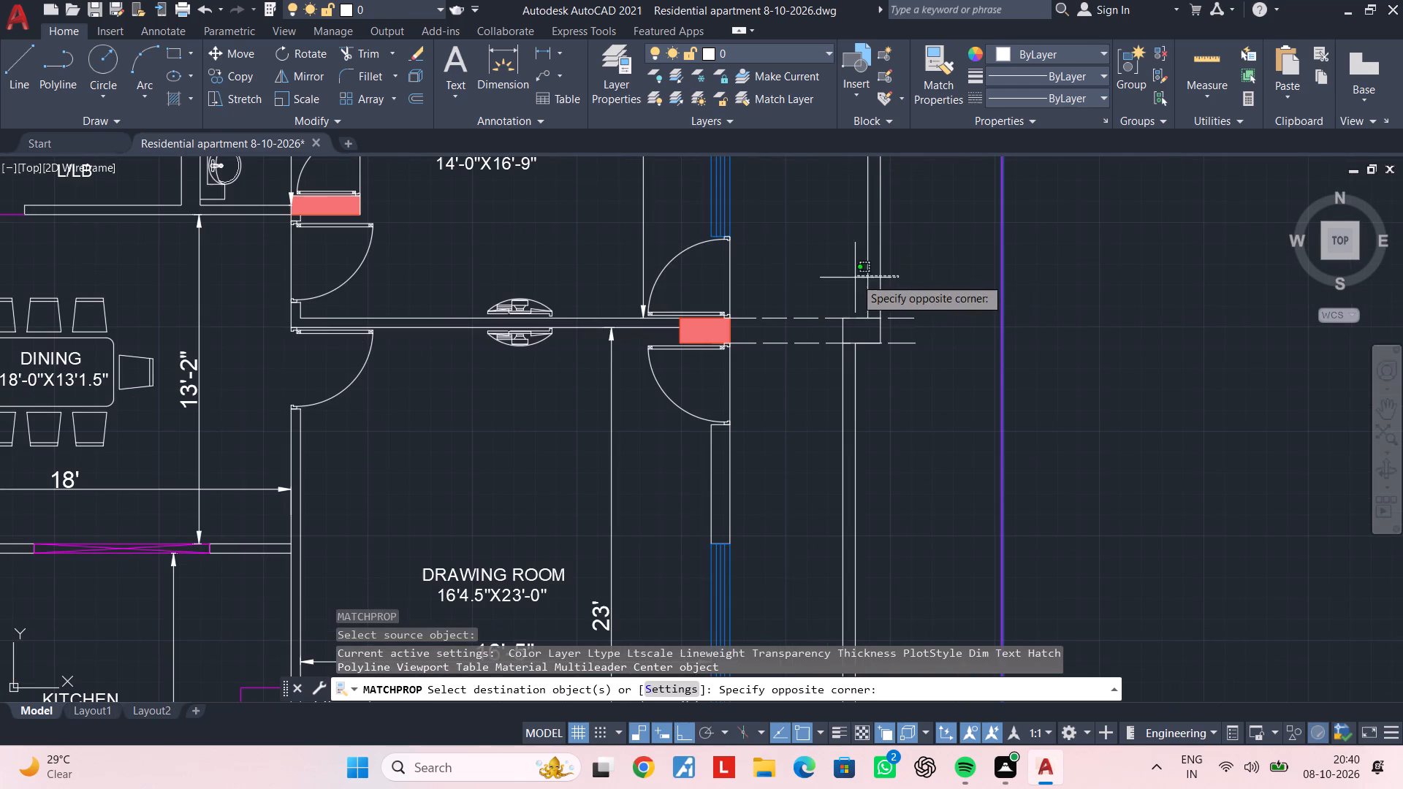
left_click(851, 278)
left_click(888, 401)
left_click(825, 409)
key("Escape")
scroll(898, 401, "down", 2)
middle_click_drag(890, 398, 791, 365)
key("Escape")
key("Escape")
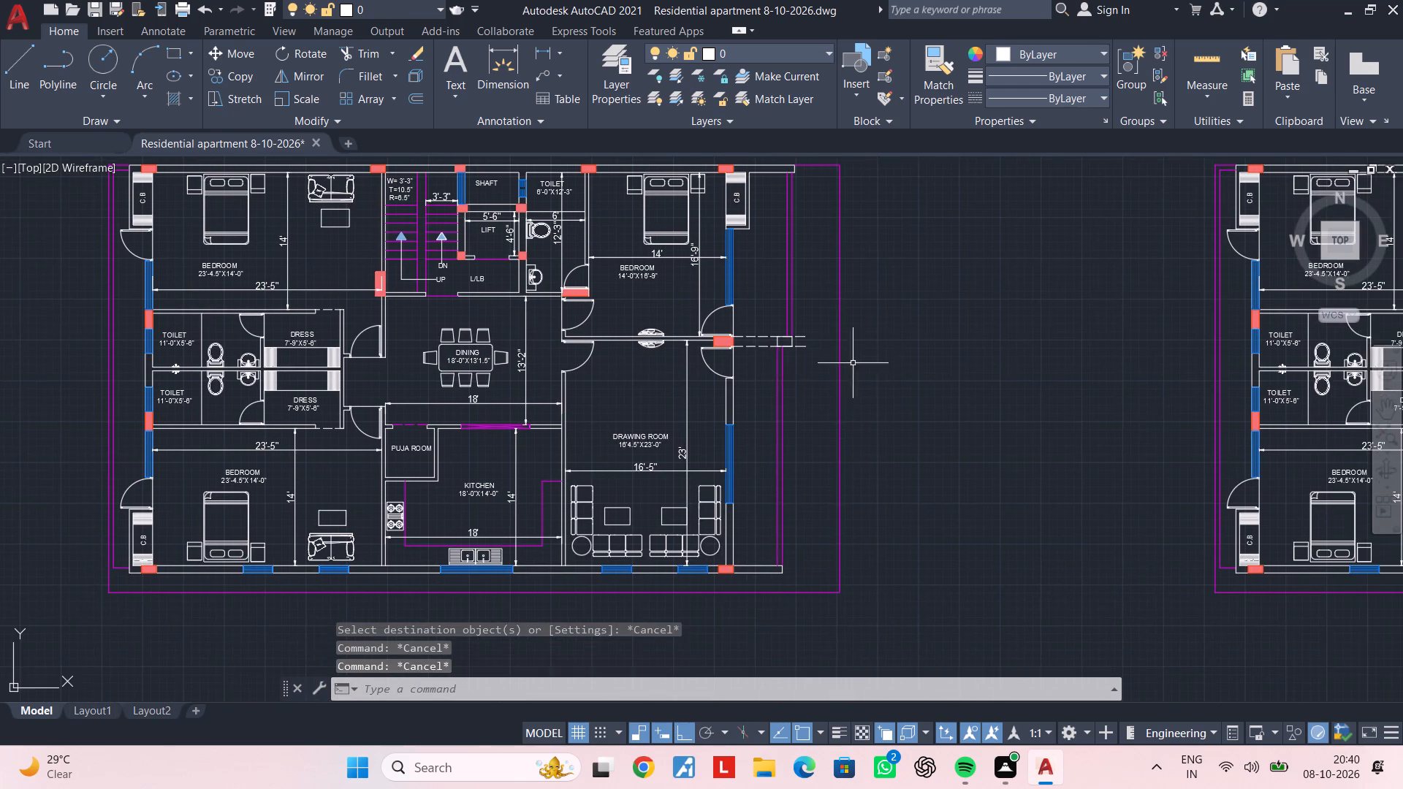
Save the drawing.
middle_click_drag(905, 358, 810, 348)
key("ctrl+s")
key("ctrl+s")
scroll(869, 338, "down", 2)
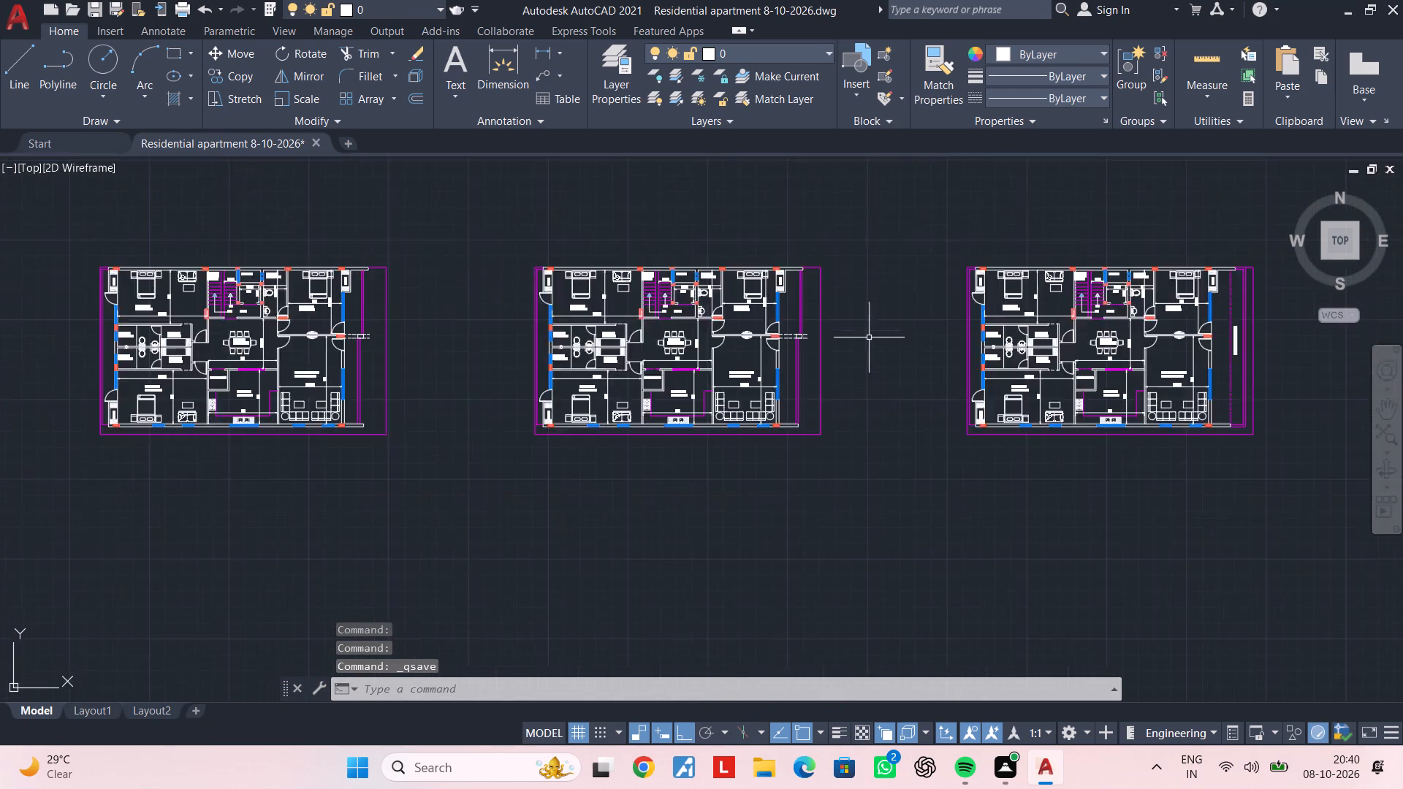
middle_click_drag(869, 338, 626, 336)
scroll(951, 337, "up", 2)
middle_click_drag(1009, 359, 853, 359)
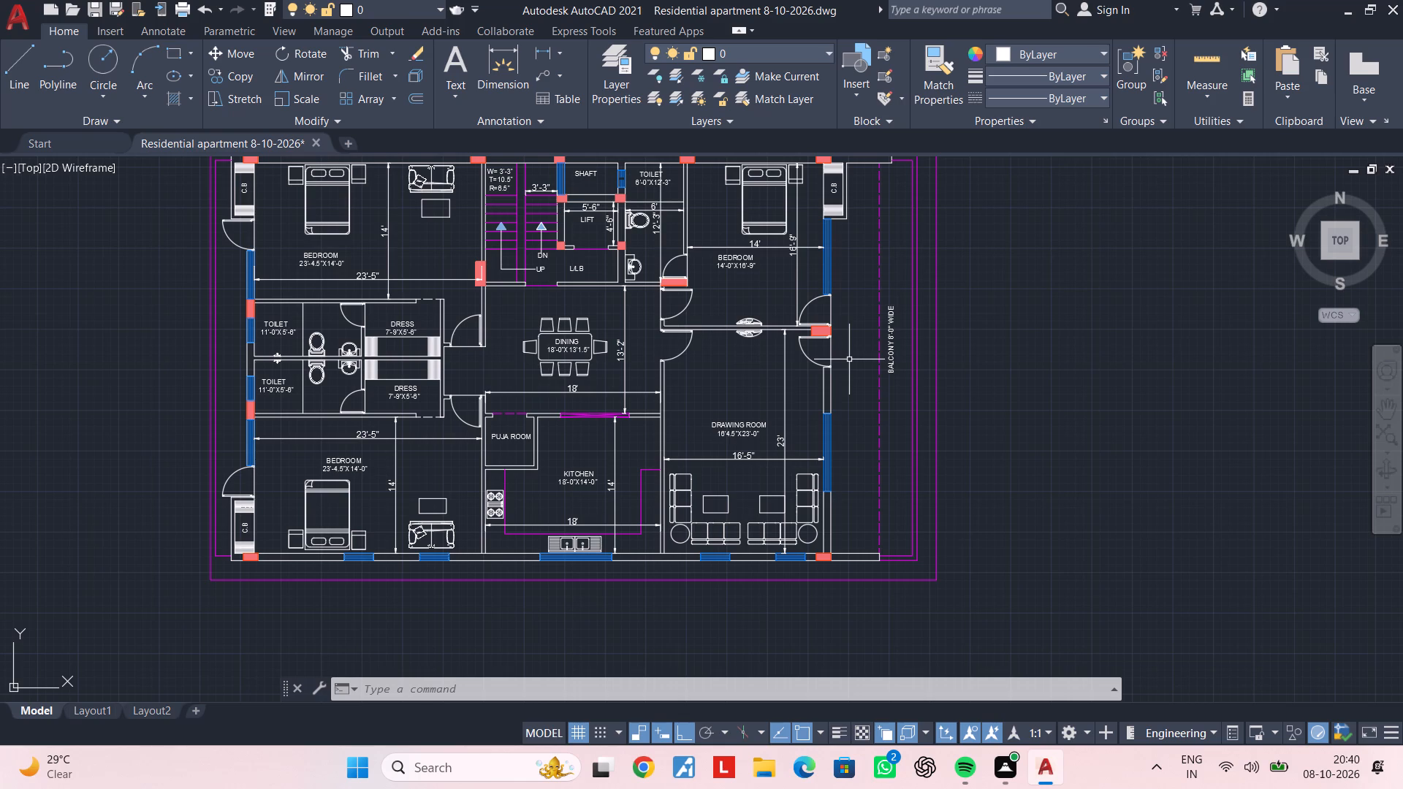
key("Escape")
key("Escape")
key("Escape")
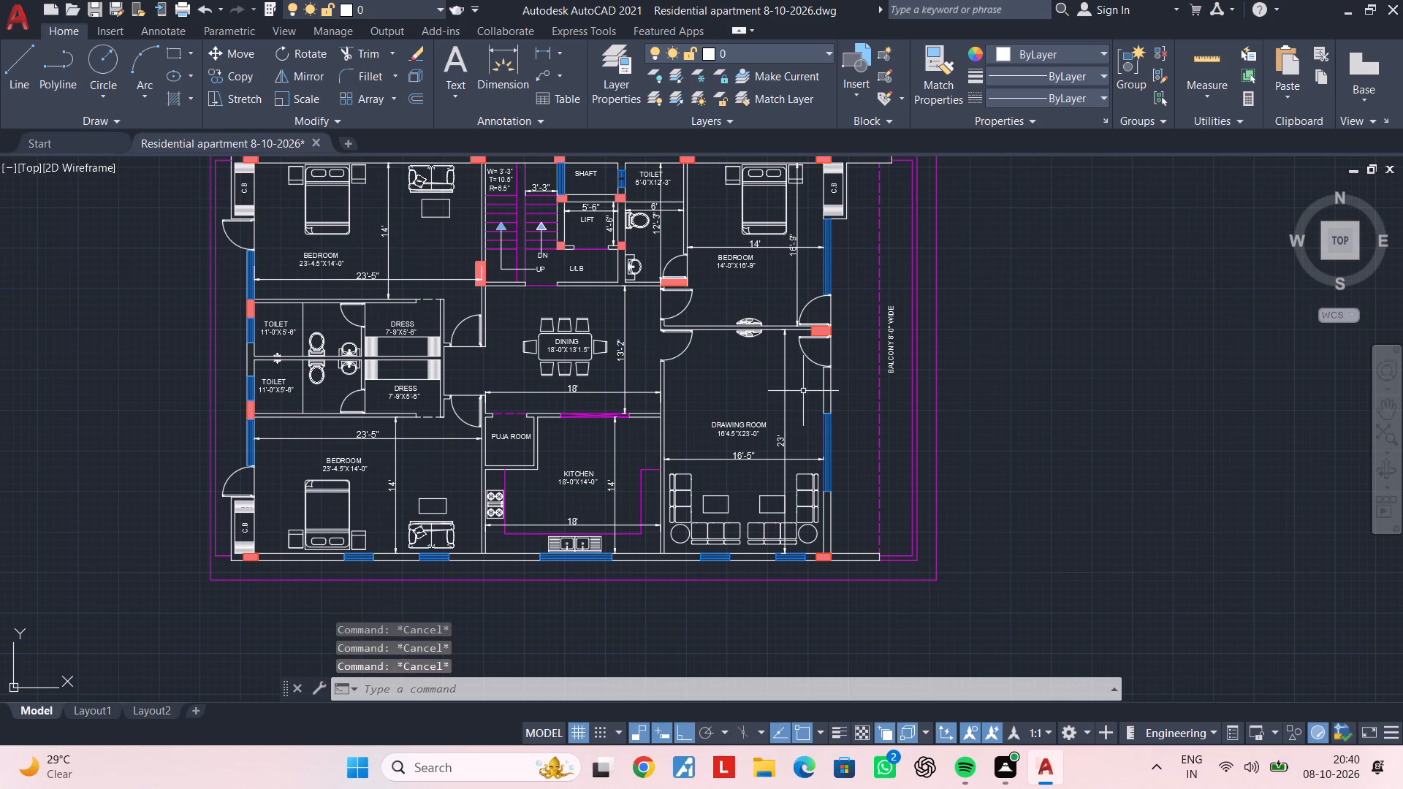
Copy the "BALCONY 8'-0" WIDE" label from the dimensioned plan to the adjacent plan east, outside the drawing room's parapet, with Ortho off.
key("Escape")
scroll(695, 381, "down", 2)
middle_click_drag(695, 381, 1012, 364)
middle_click_drag(577, 370, 912, 362)
middle_click_drag(536, 358, 864, 357)
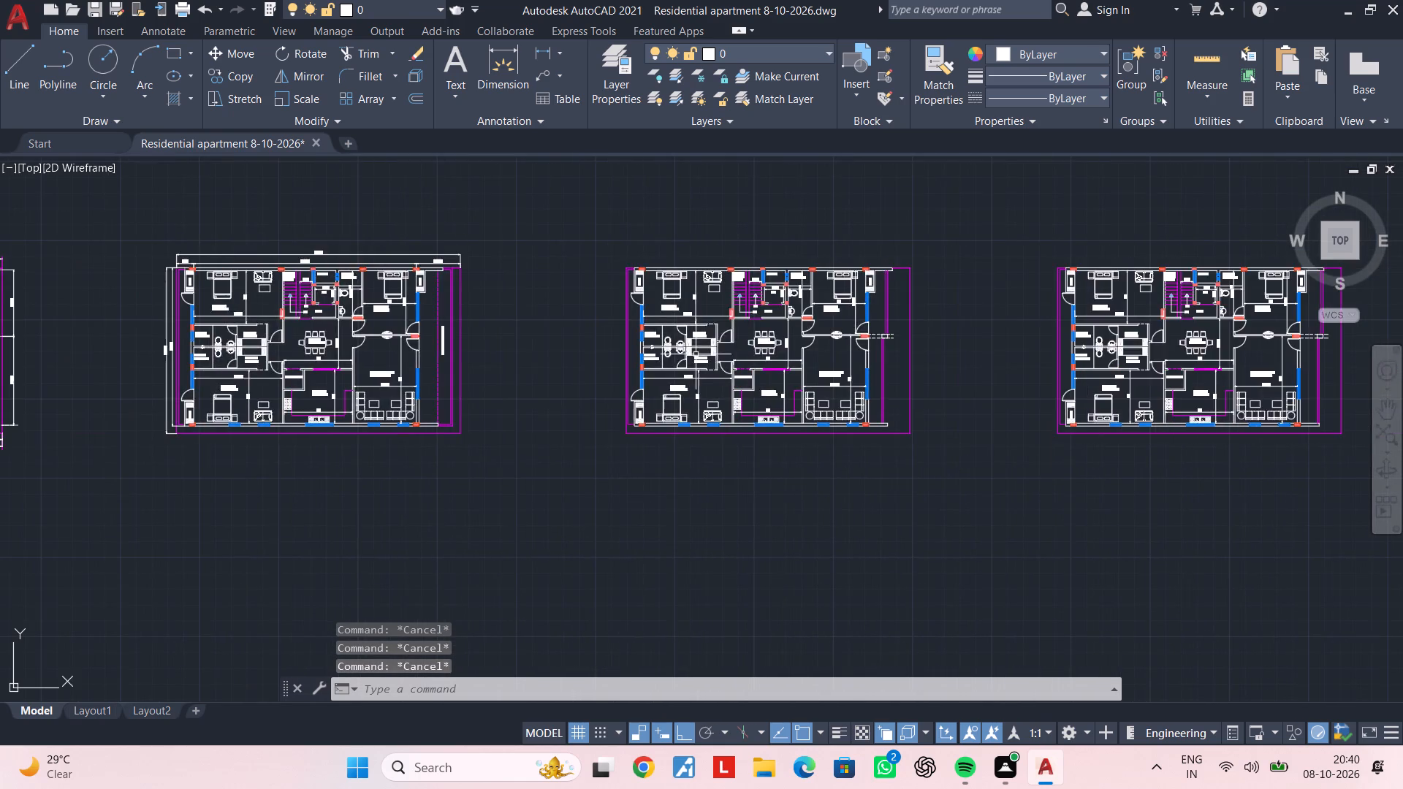
scroll(479, 355, "up", 3)
left_click(362, 324)
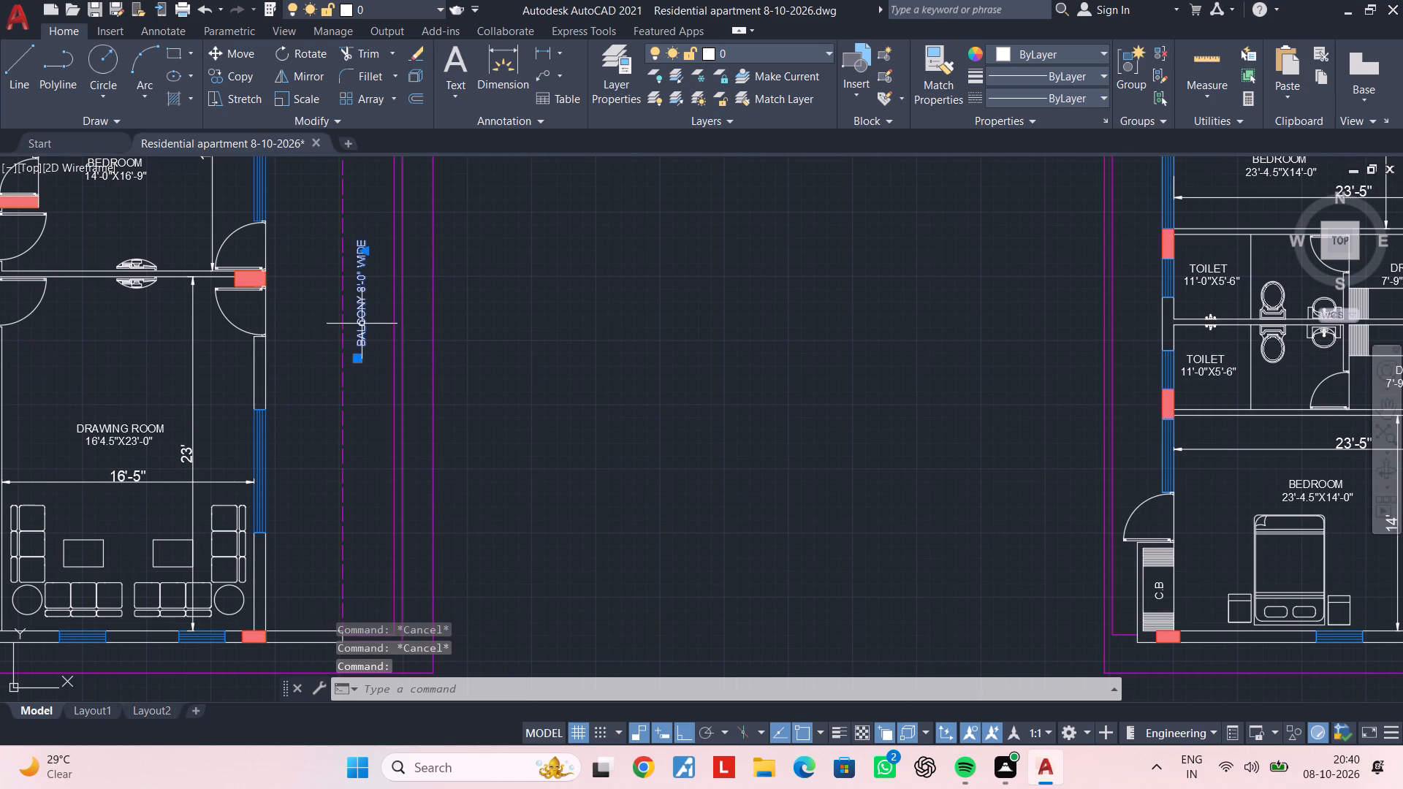
type("CO")
key("space")
left_click(362, 324)
scroll(1036, 361, "down", 3)
middle_click_drag(1063, 361, 1011, 361)
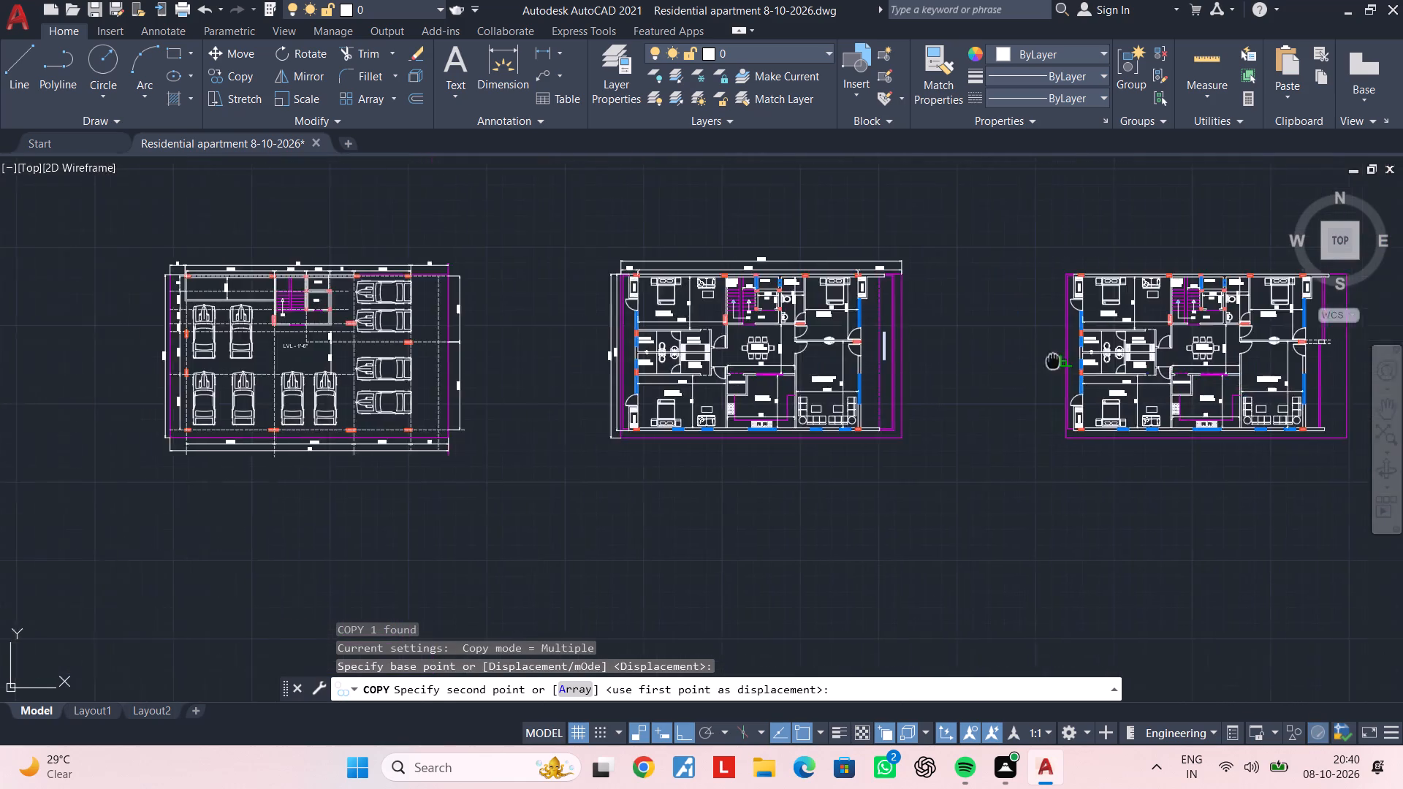
middle_click_drag(1011, 361, 586, 361)
scroll(780, 376, "up", 2)
middle_click_drag(903, 385, 804, 392)
scroll(850, 395, "up", 2)
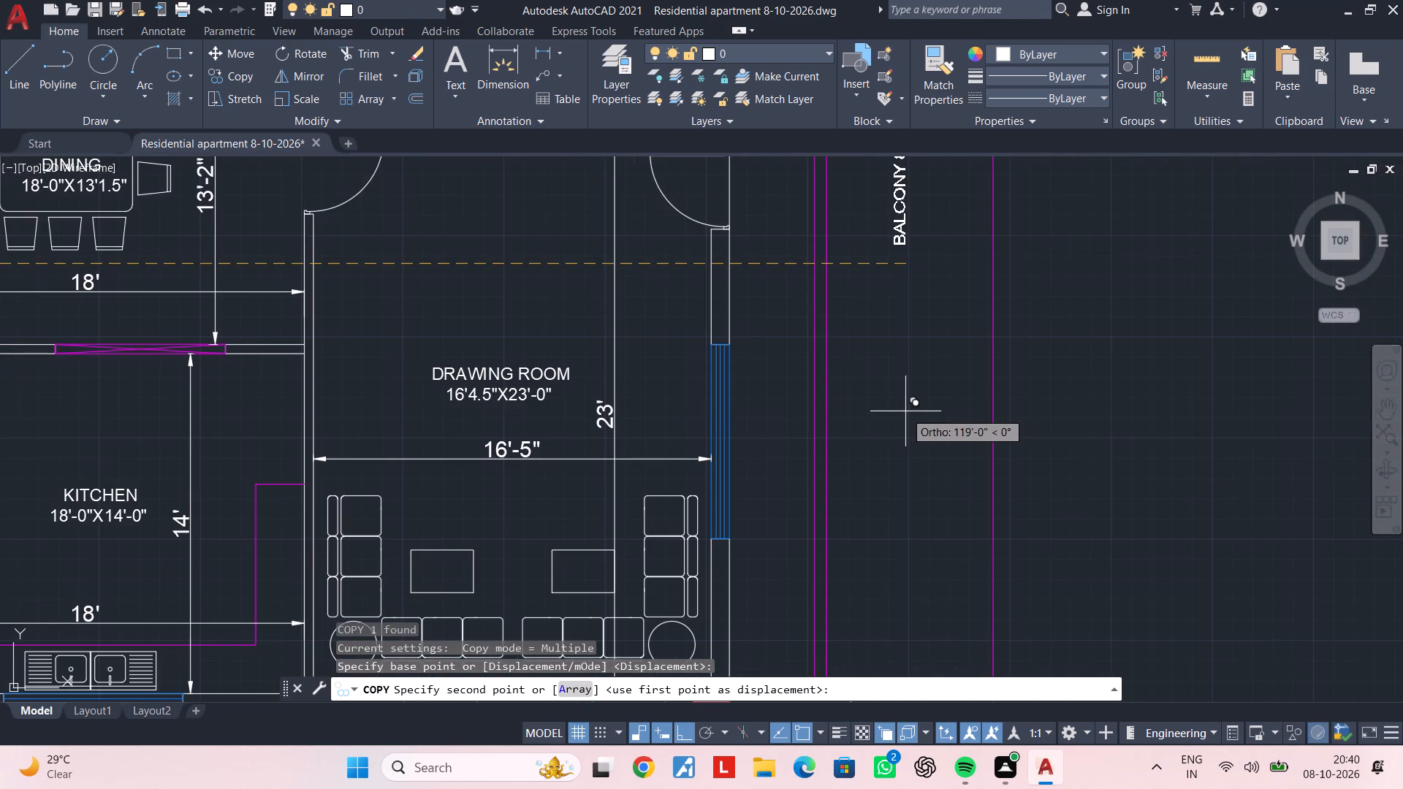
scroll(905, 411, "down", 1)
middle_click_drag(905, 411, 811, 434)
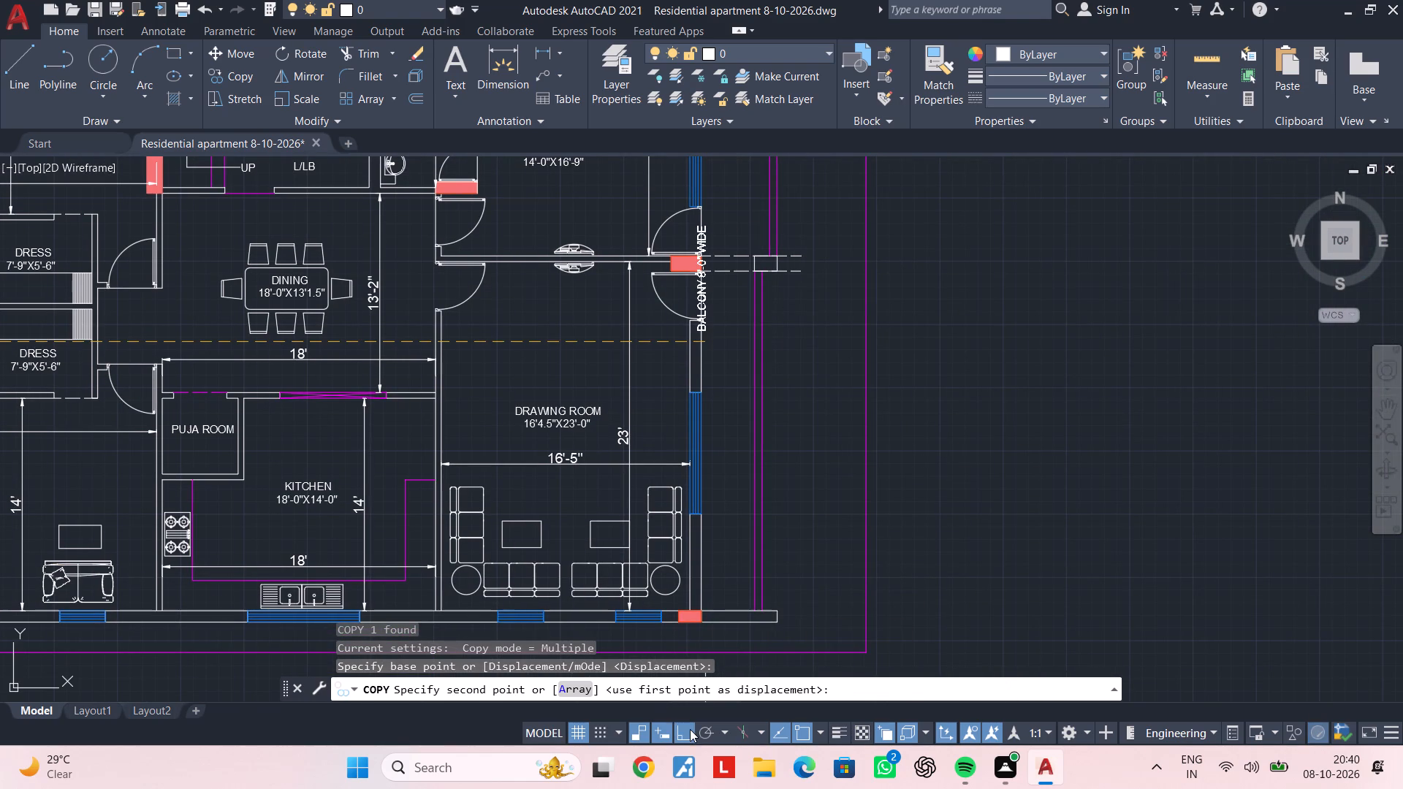
left_click(690, 729)
middle_click_drag(803, 447, 736, 501)
scroll(746, 480, "up", 1)
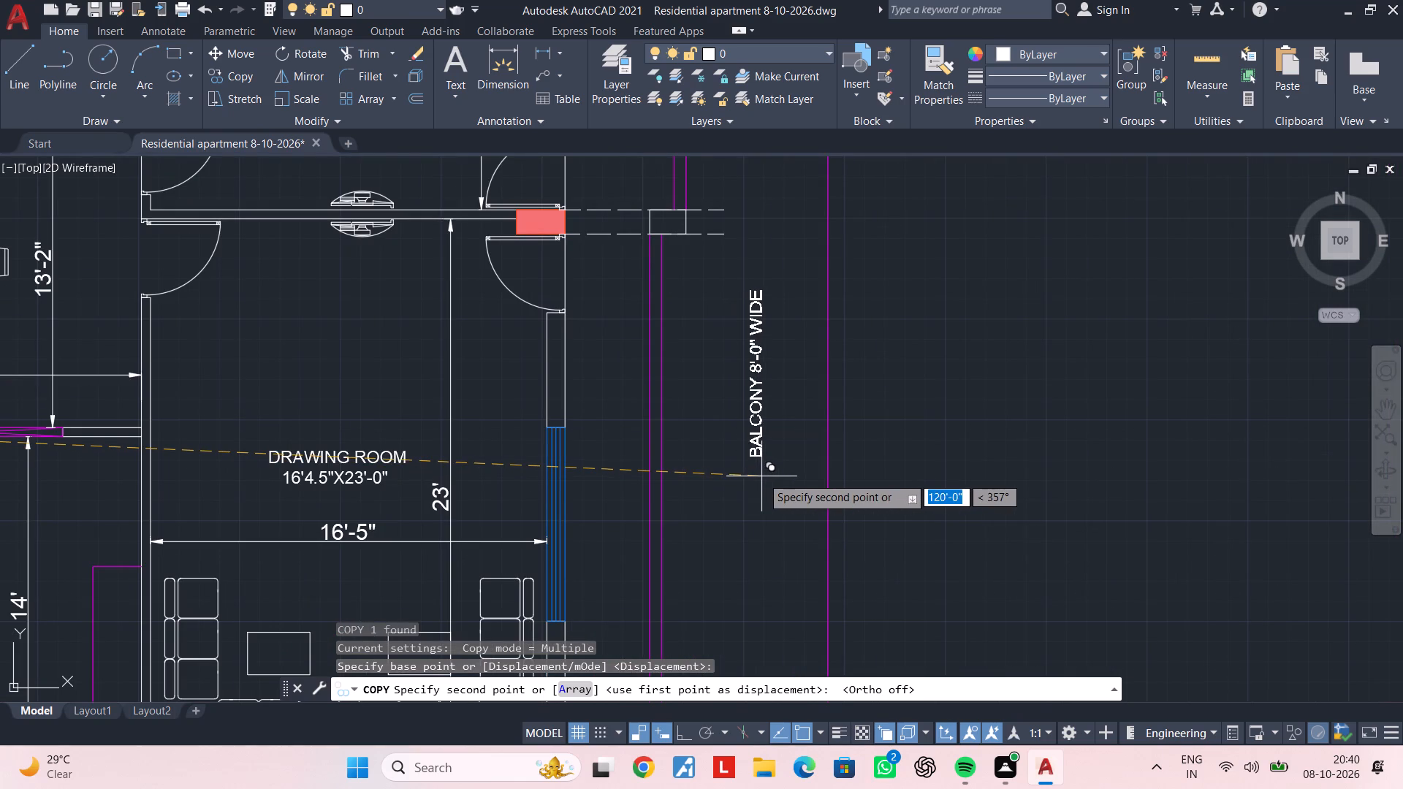
left_click(757, 477)
Place two more copies of the balcony label in the following plan east, inside the parapet beside the bedroom and the drawing room.
scroll(818, 478, "down", 3)
middle_click_drag(1004, 473, 544, 451)
middle_click_drag(1041, 454, 938, 459)
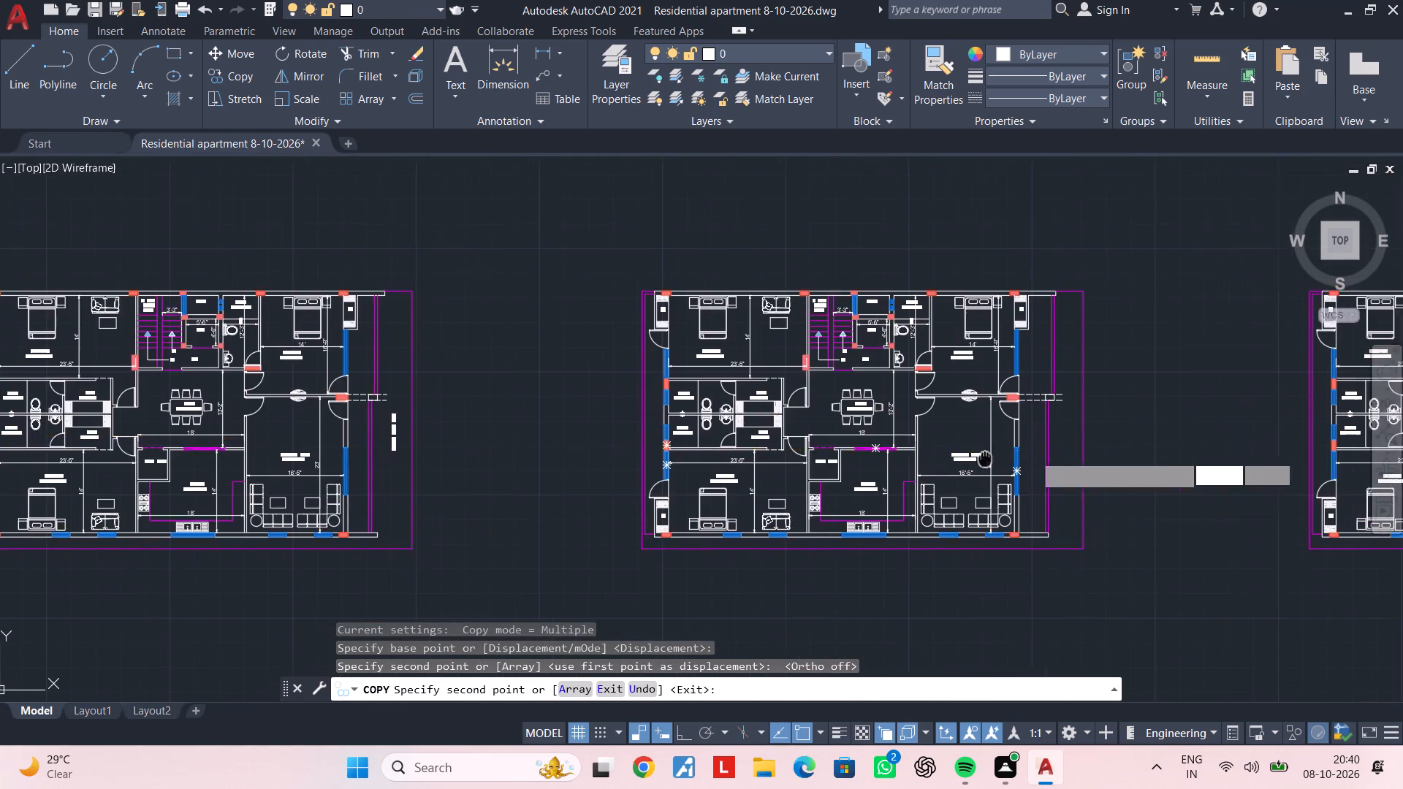
middle_click_drag(938, 459, 870, 456)
scroll(898, 453, "up", 2)
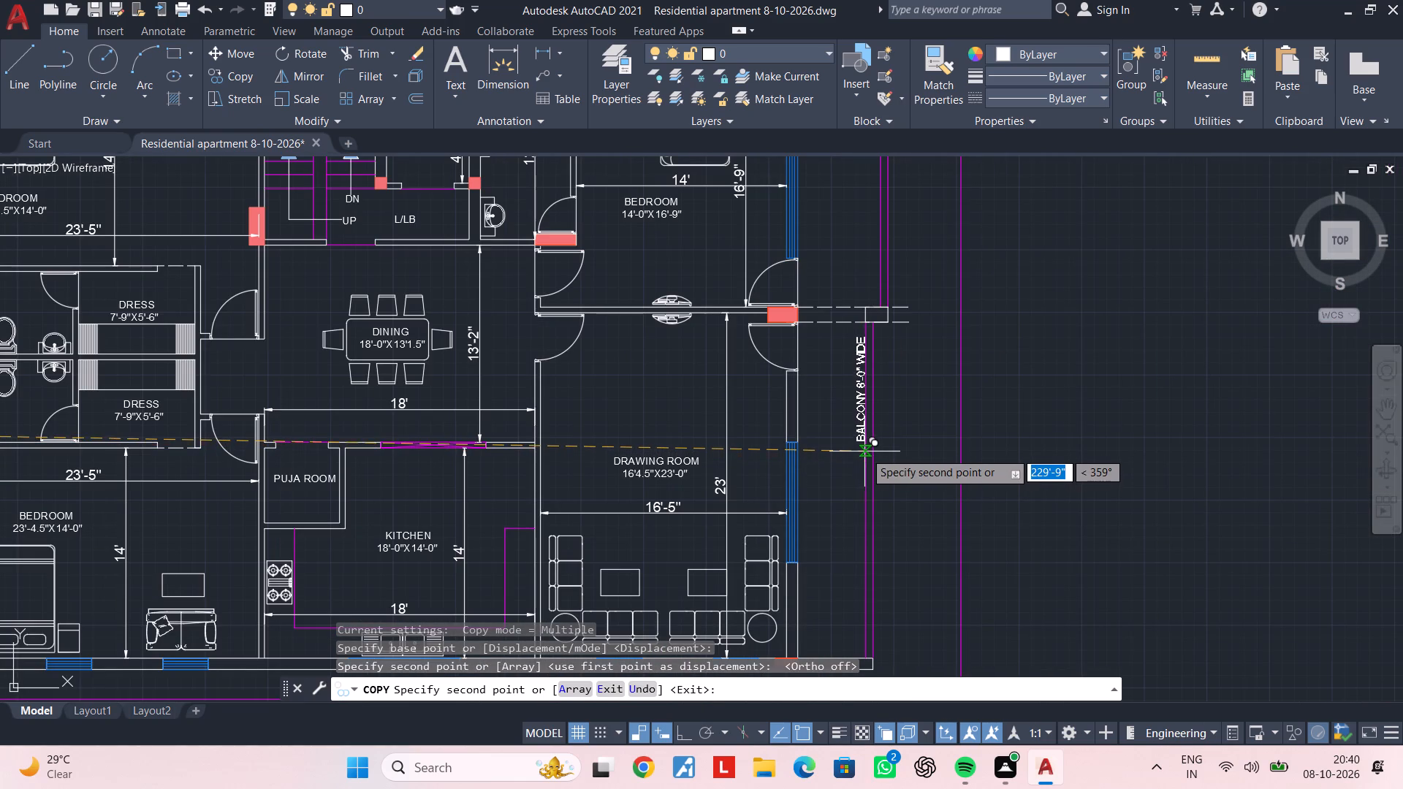
middle_click_drag(861, 424, 805, 644)
left_click(789, 495)
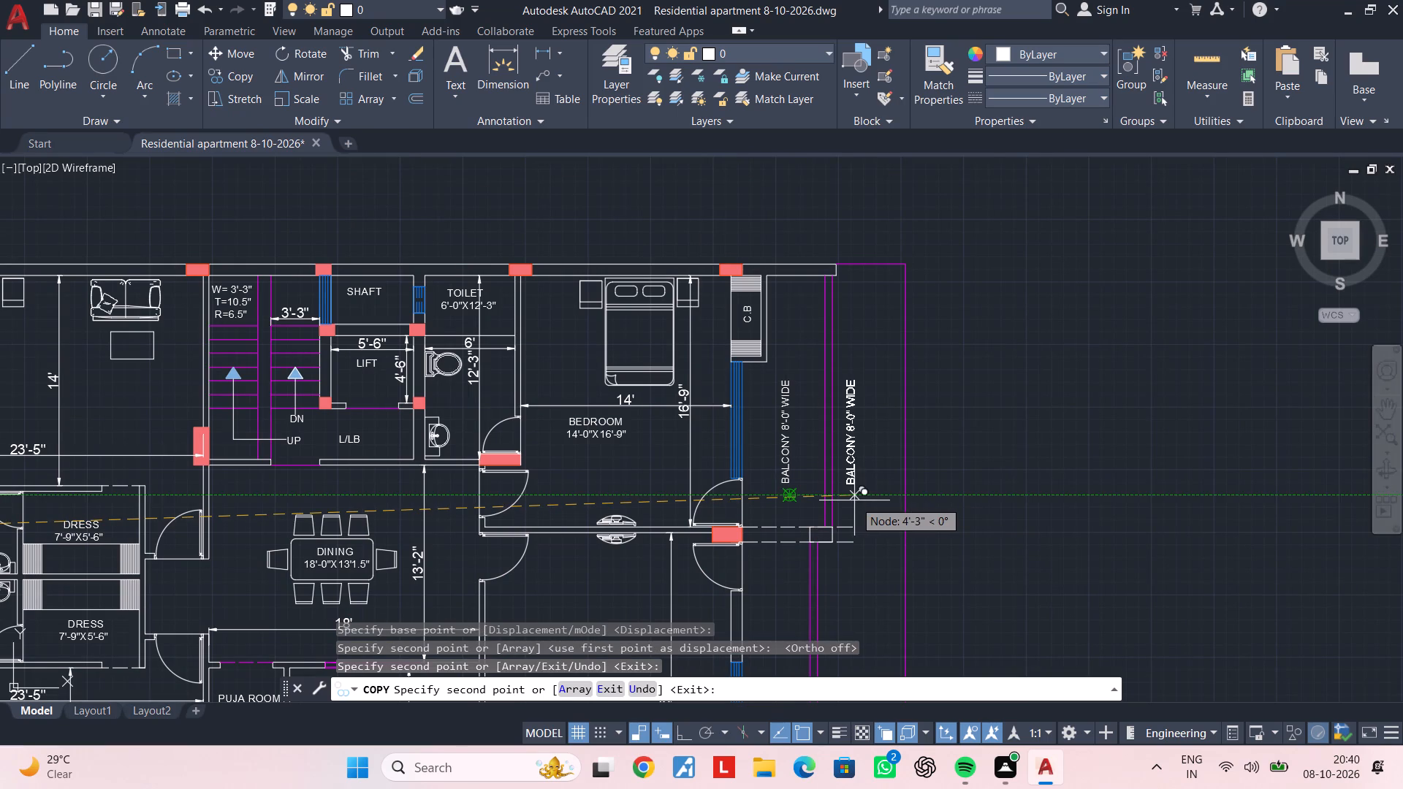
scroll(853, 506, "down", 1)
middle_click_drag(857, 514, 824, 374)
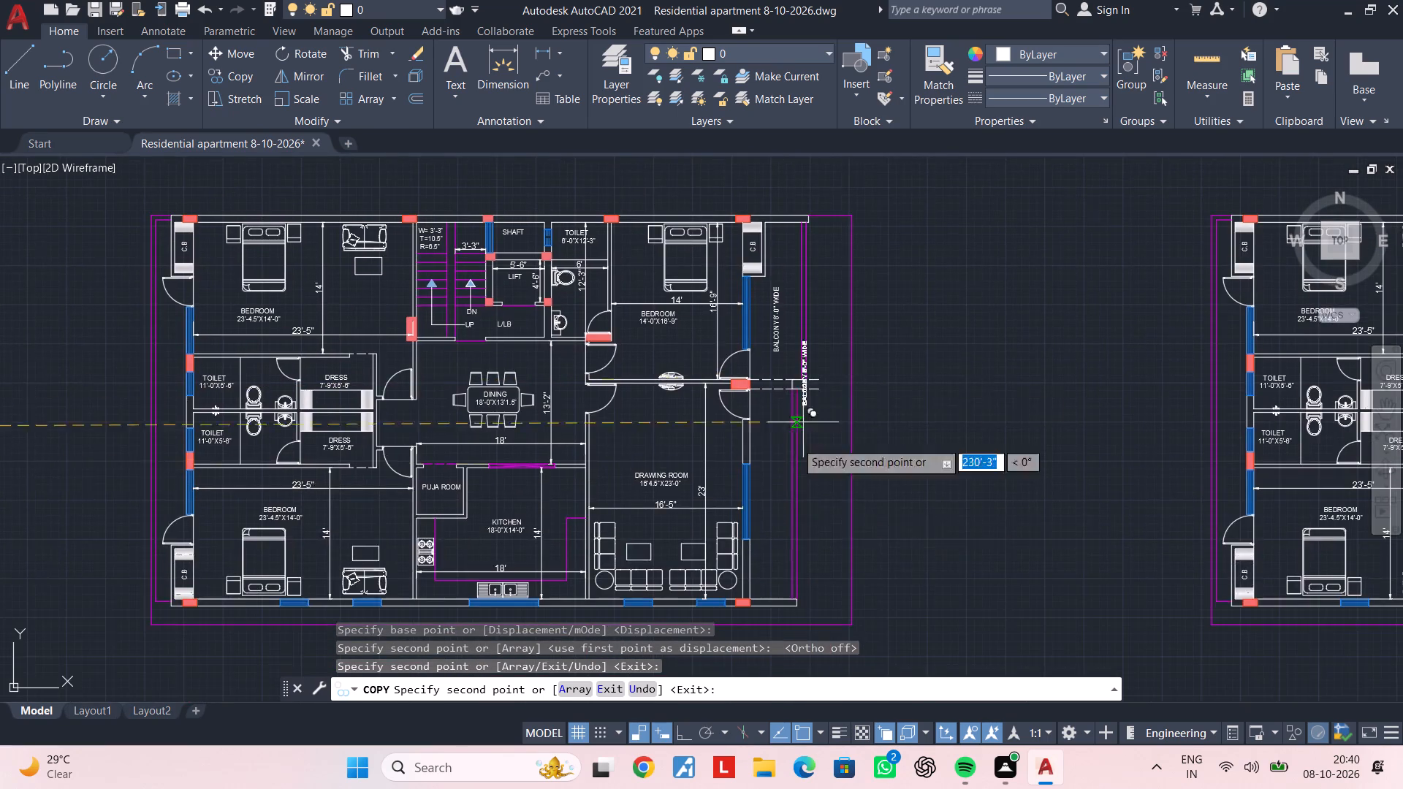
scroll(771, 510, "up", 2)
left_click(768, 529)
Place another label copy in the plan just east of the dimensioned one, between the 14'-0"x16'-9" bedroom's window and its parapet.
scroll(874, 528, "down", 2)
middle_click_drag(878, 528, 679, 536)
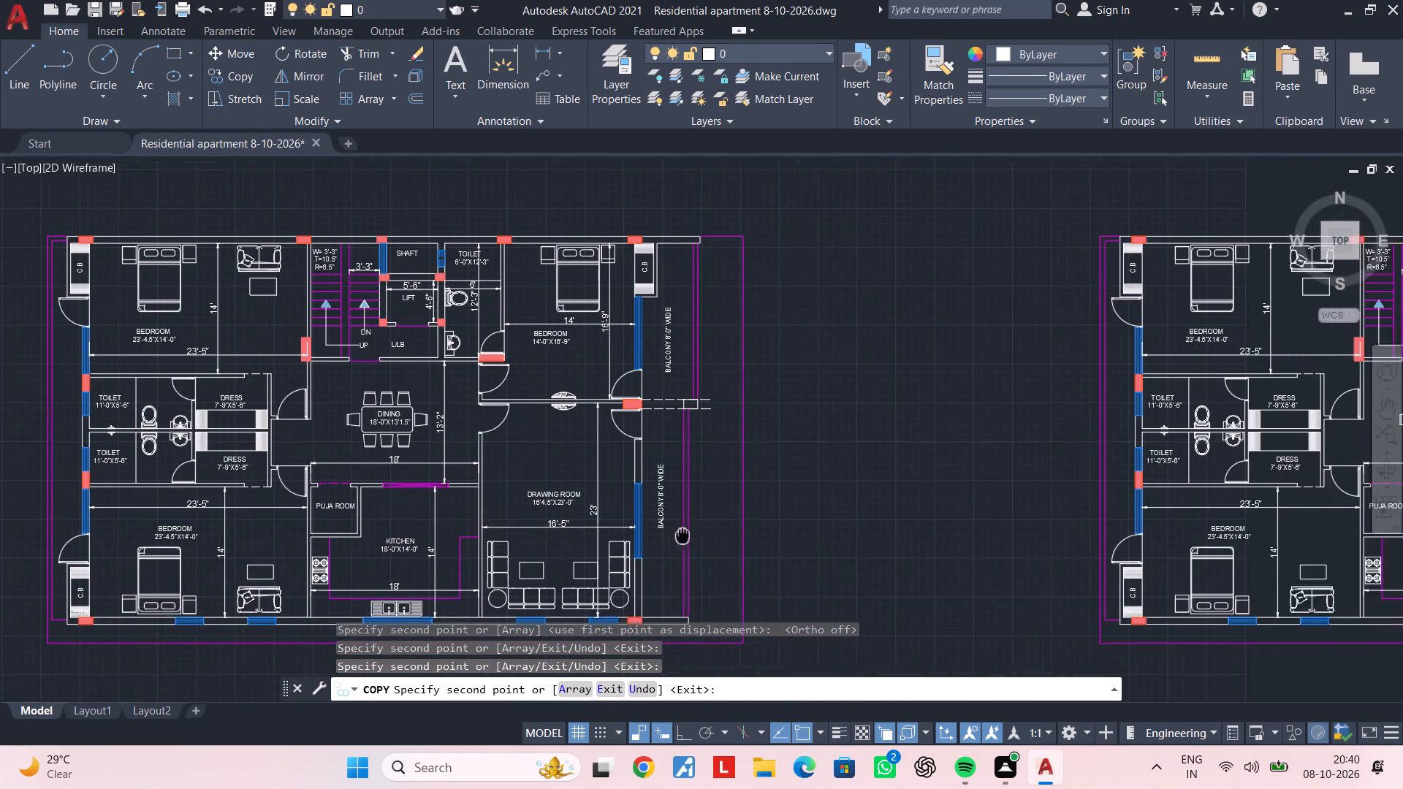
middle_click_drag(679, 536, 674, 536)
middle_click_drag(906, 506, 474, 515)
middle_click_drag(1005, 493, 635, 499)
scroll(903, 473, "down", 1)
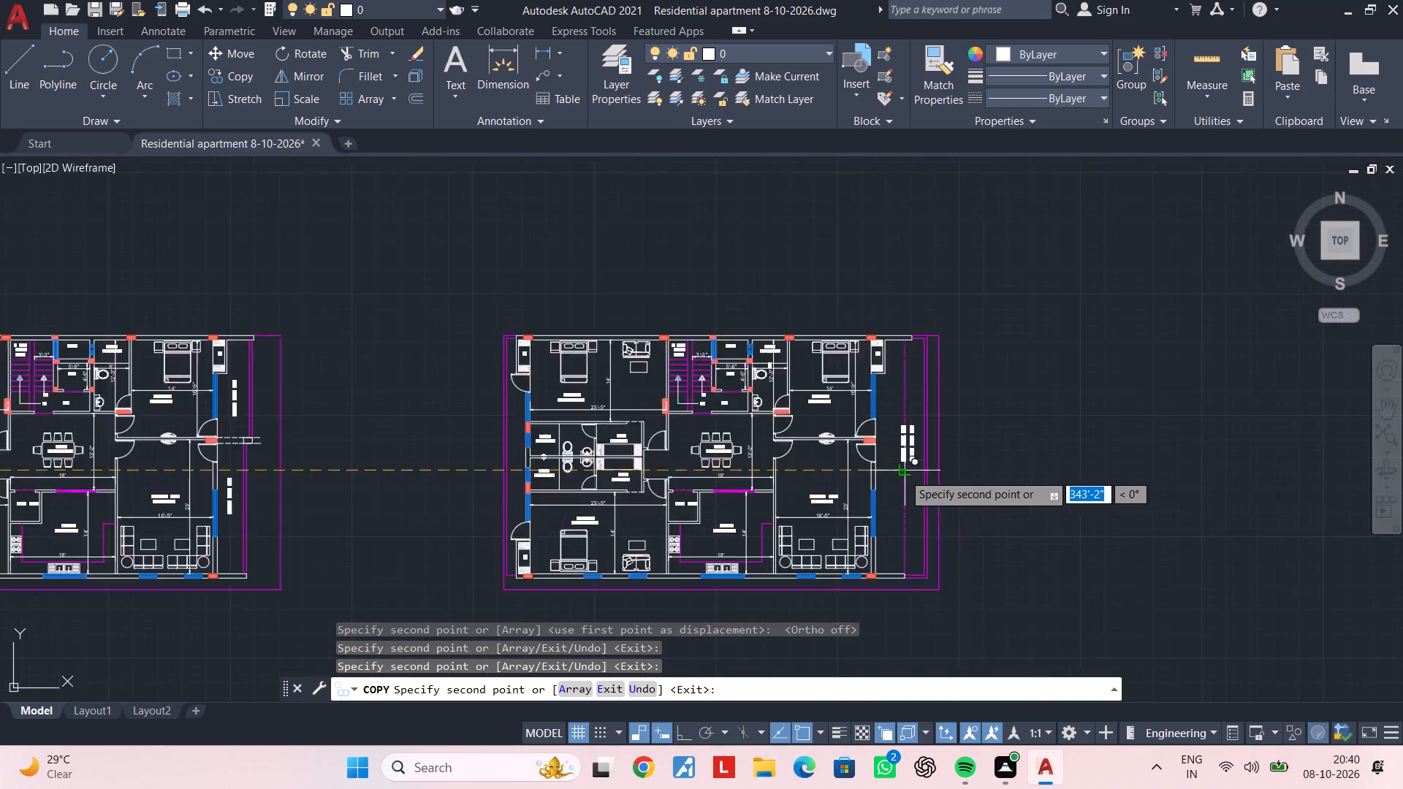
scroll(903, 473, "down", 1)
middle_click_drag(683, 480, 1133, 468)
middle_click_drag(555, 471, 845, 468)
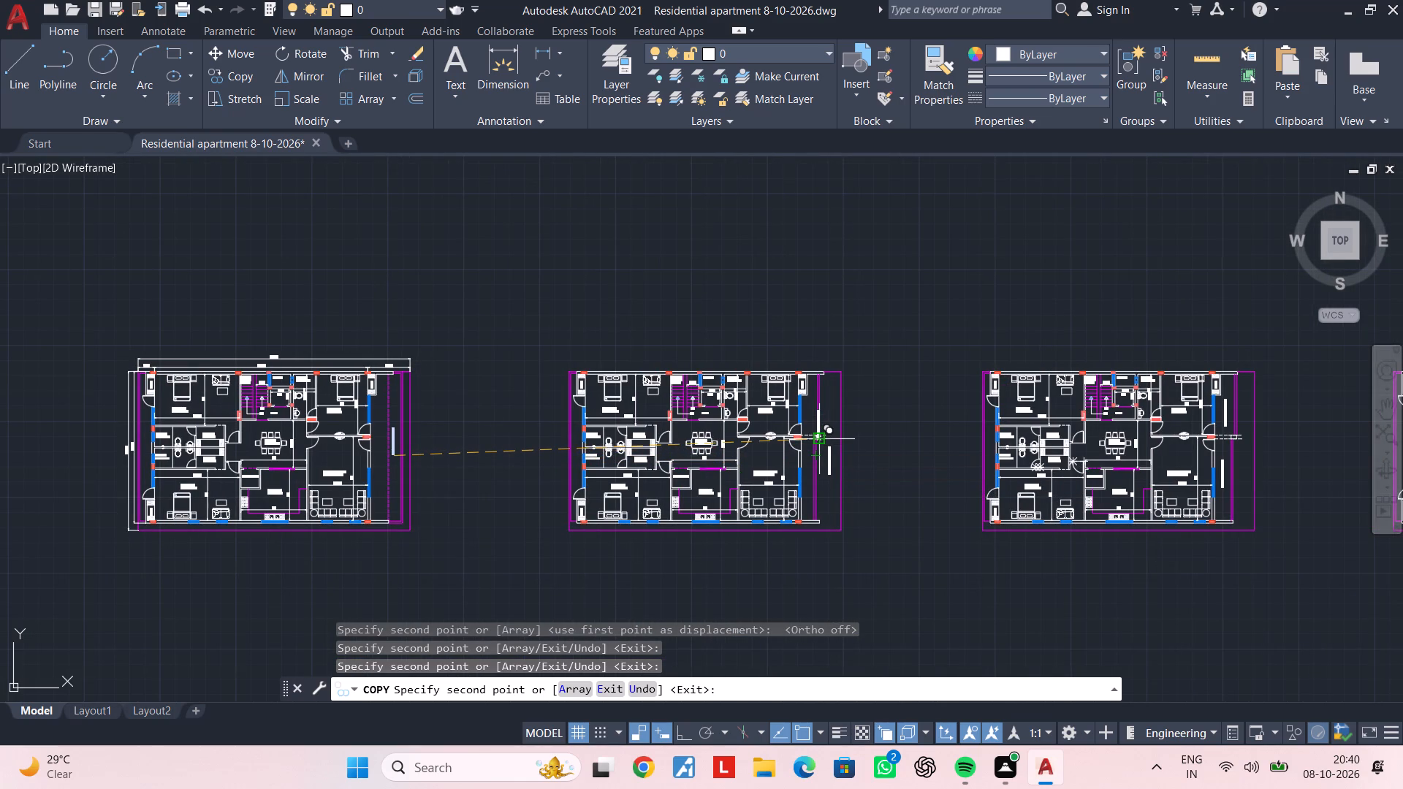
scroll(820, 484, "up", 5)
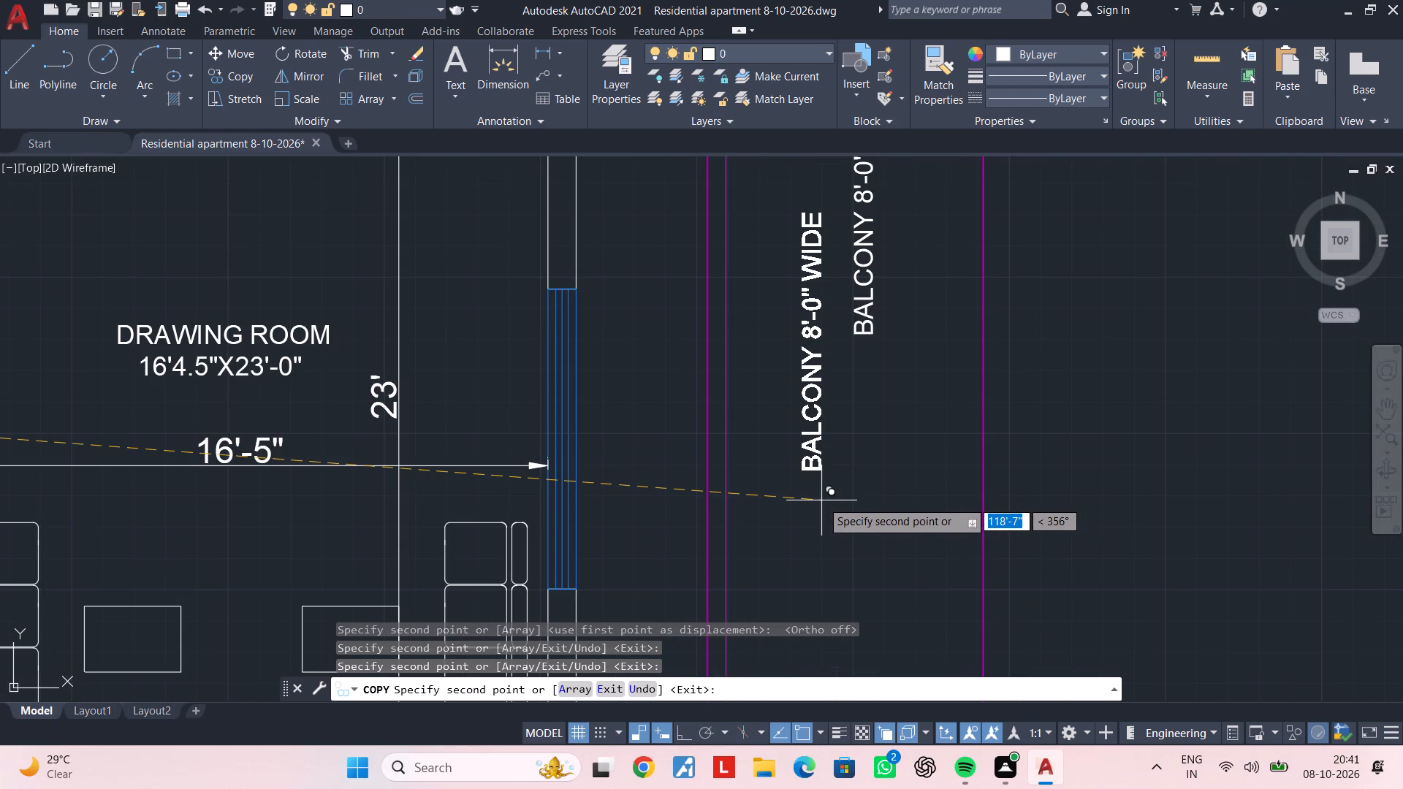
scroll(821, 500, "down", 3)
middle_click_drag(821, 503, 817, 528)
scroll(767, 530, "up", 3)
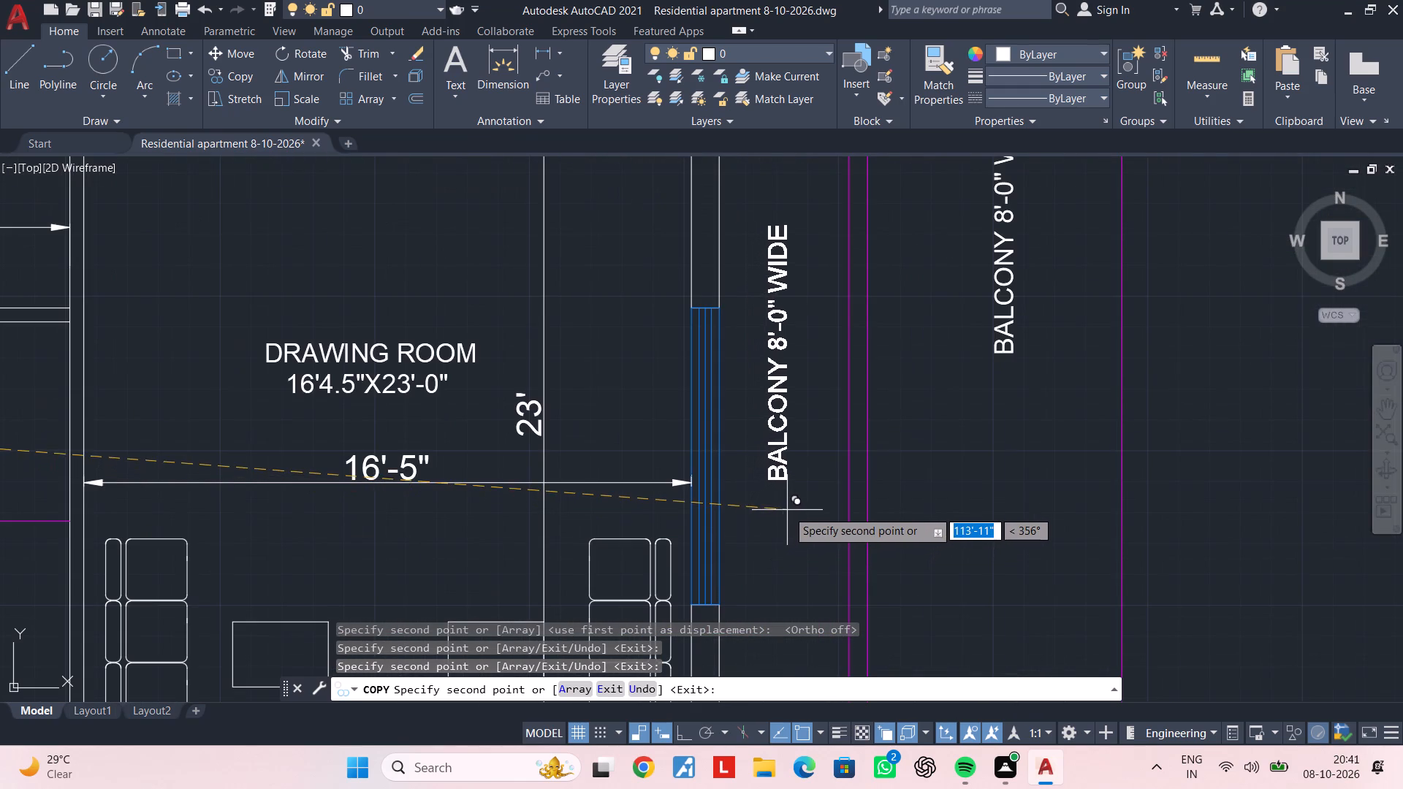
scroll(787, 510, "down", 2)
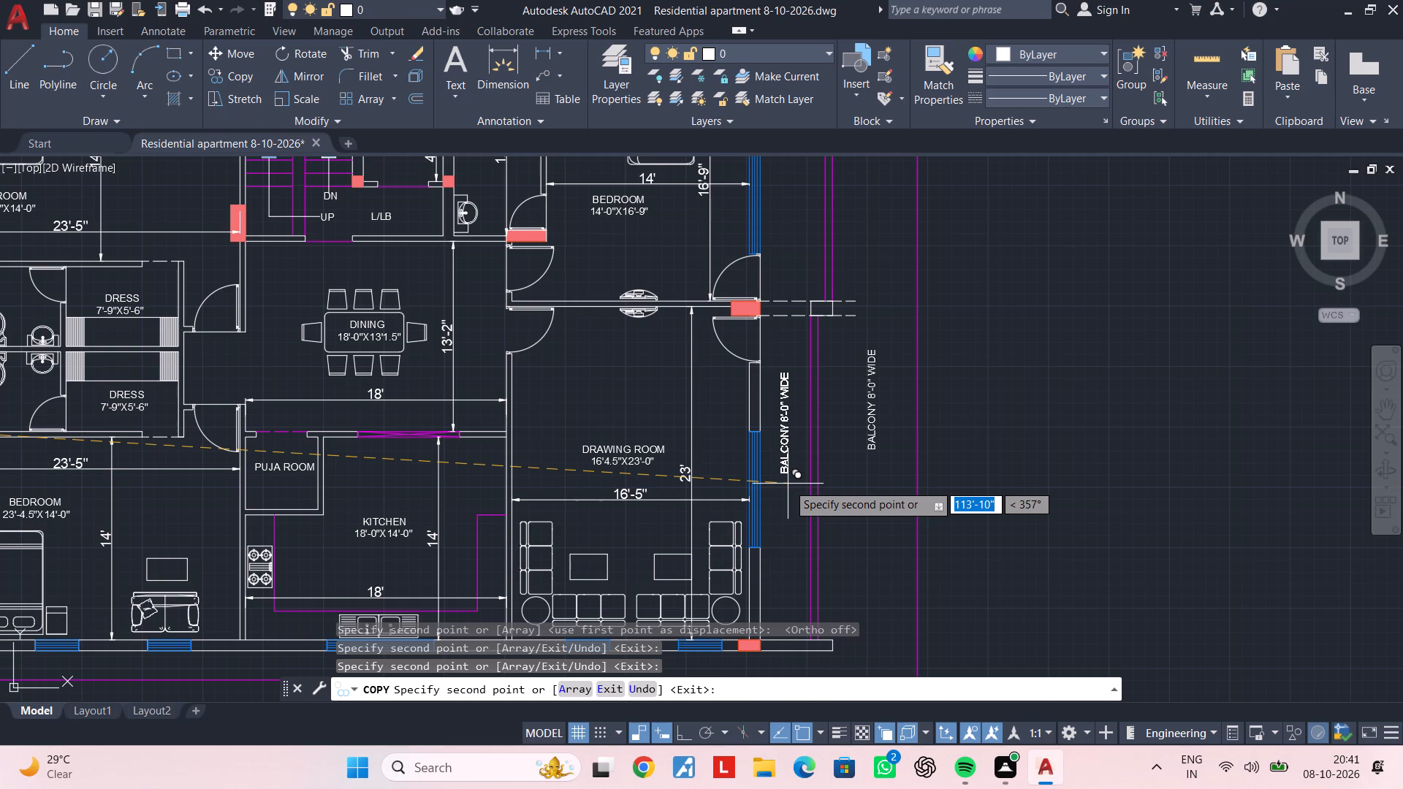
middle_click_drag(797, 460, 806, 604)
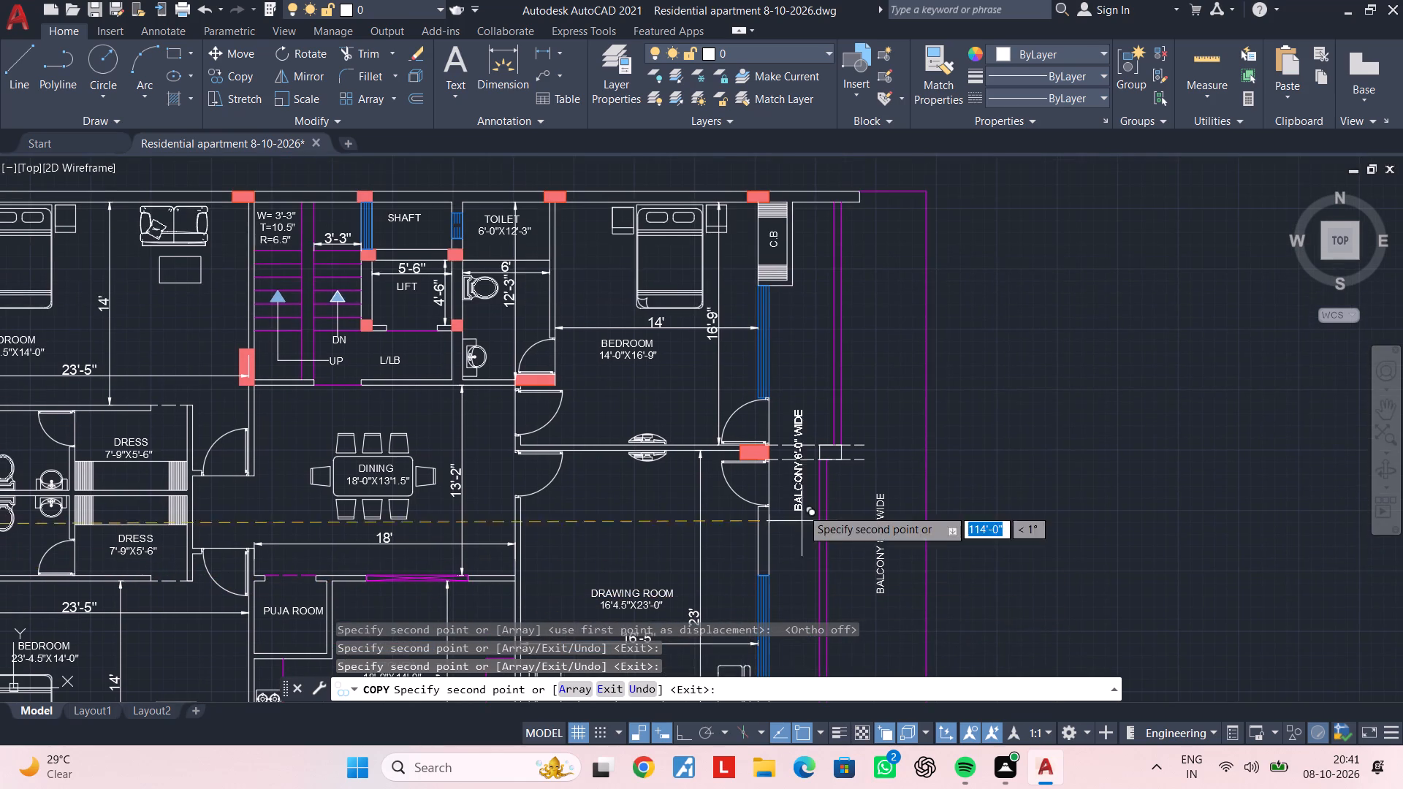
scroll(803, 441, "up", 1)
middle_click_drag(815, 416, 795, 556)
left_click(795, 538)
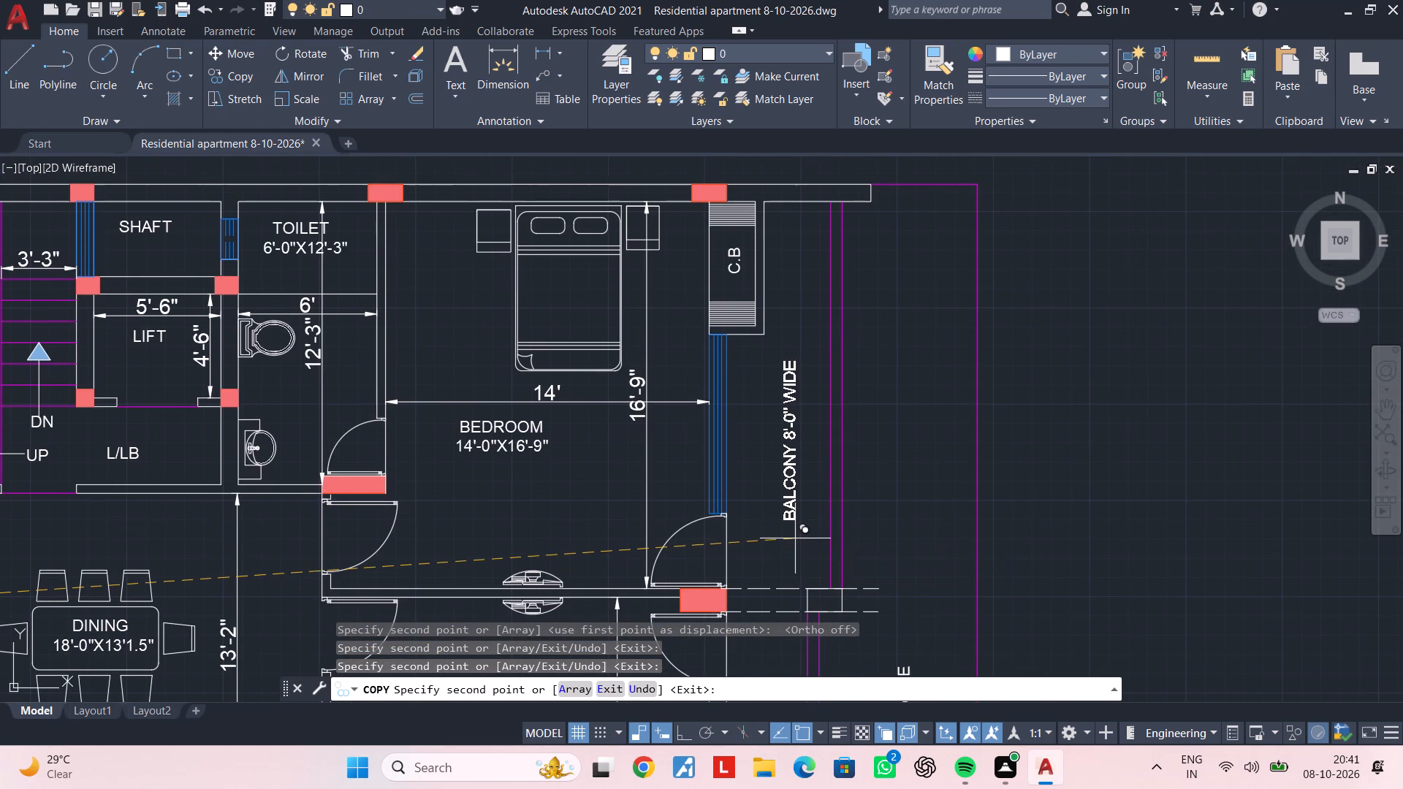
key("Escape")
key("Escape")
middle_click_drag(908, 545, 876, 400)
key("Escape")
key("Escape")
Delete the extra balcony label outside the drawing room's parapet in this plan.
left_click(874, 522)
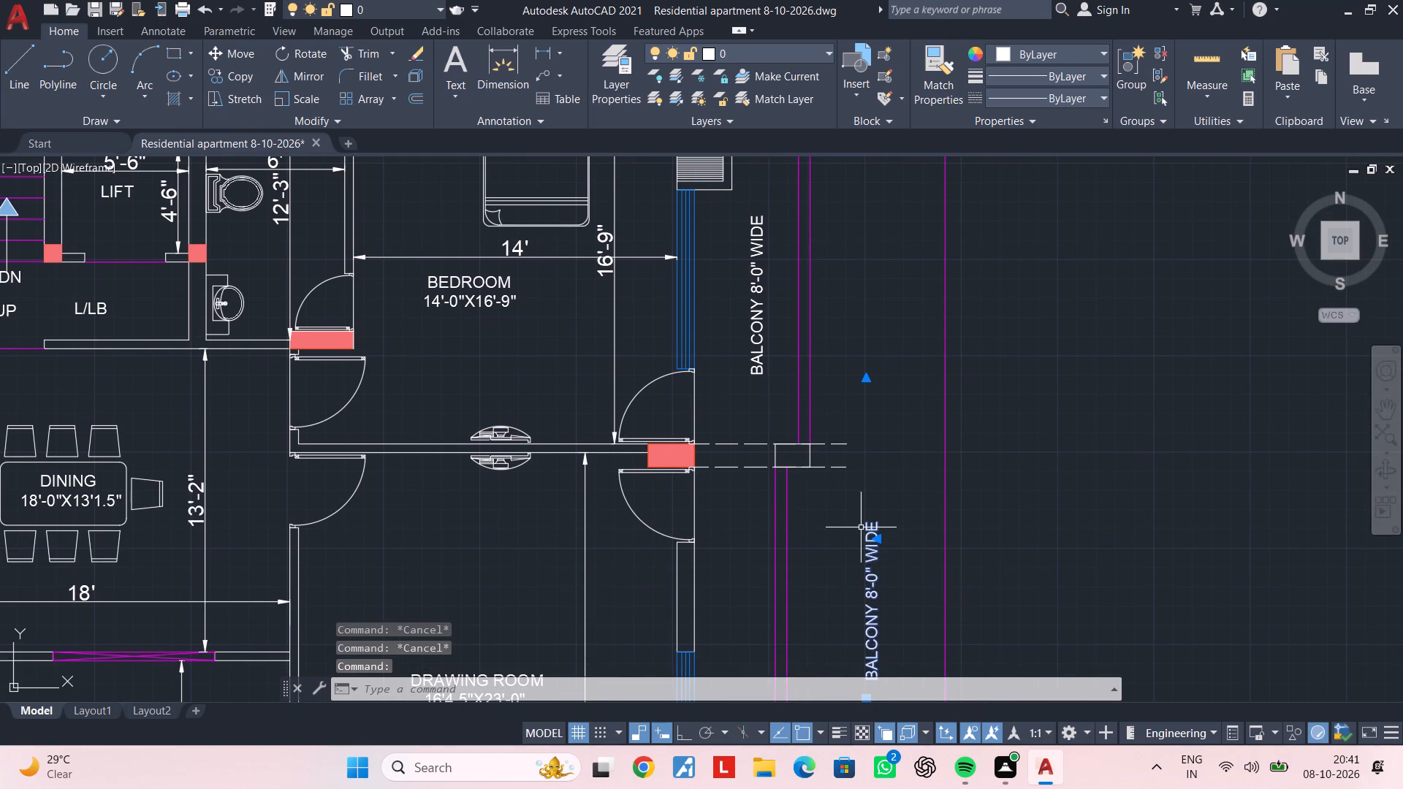
key("Delete")
key("Escape")
key("Escape")
Measure the balcony's clear width from the exterior wall to the inner parapet line at the bedroom and at the drawing room.
left_click(547, 49)
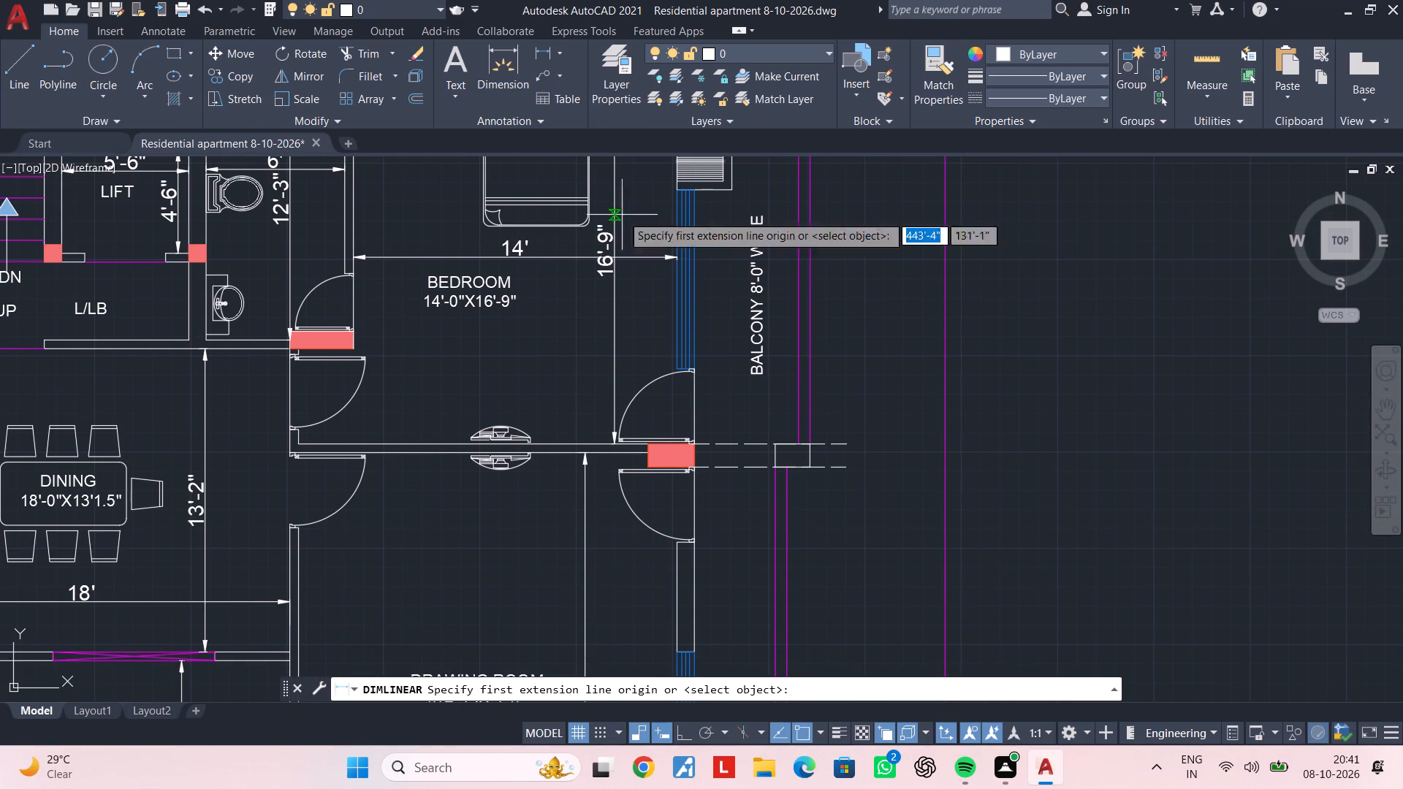
scroll(726, 389, "up", 2)
left_click(646, 390)
left_click(909, 391)
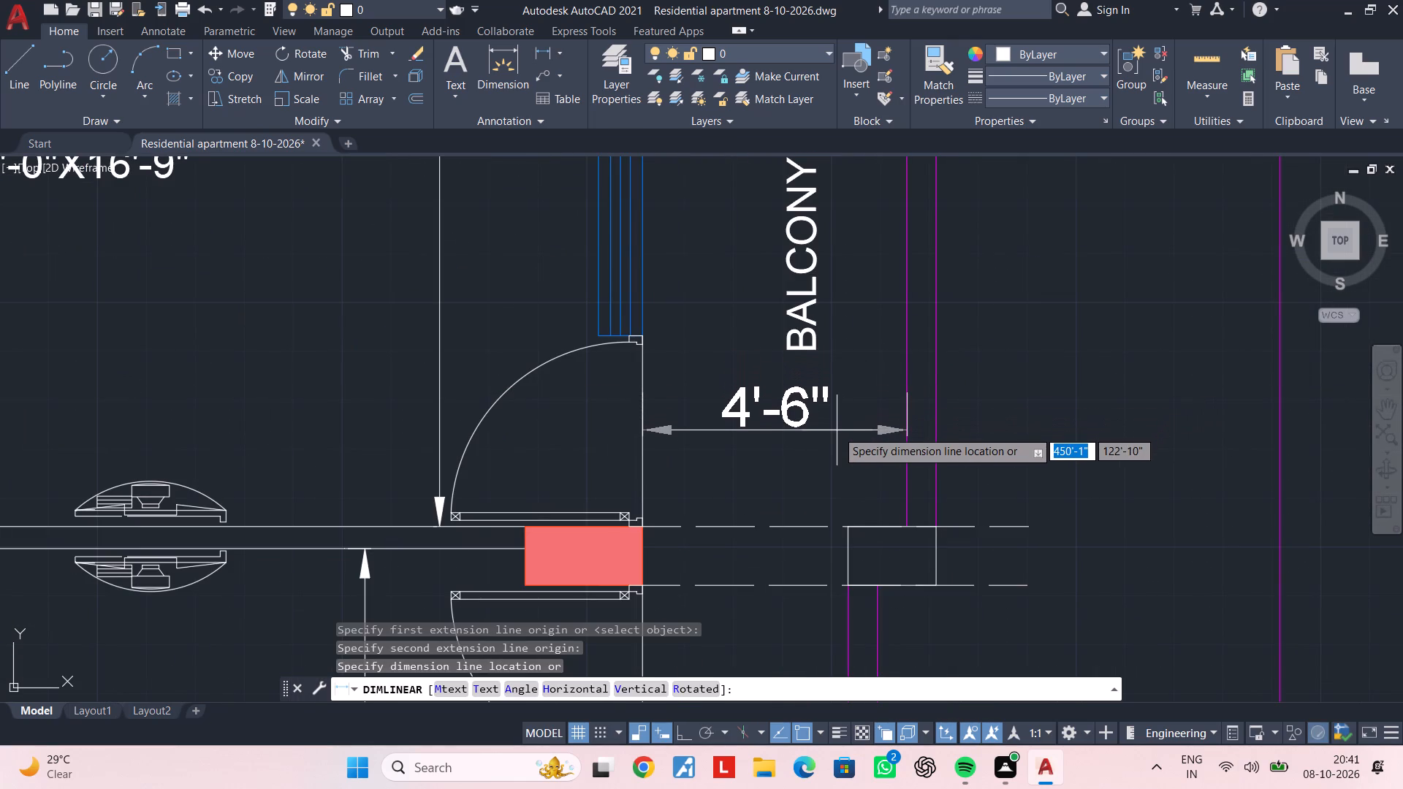
key("Escape")
scroll(837, 430, "down", 2)
middle_click_drag(837, 430, 838, 253)
middle_click_drag(837, 341, 792, 105)
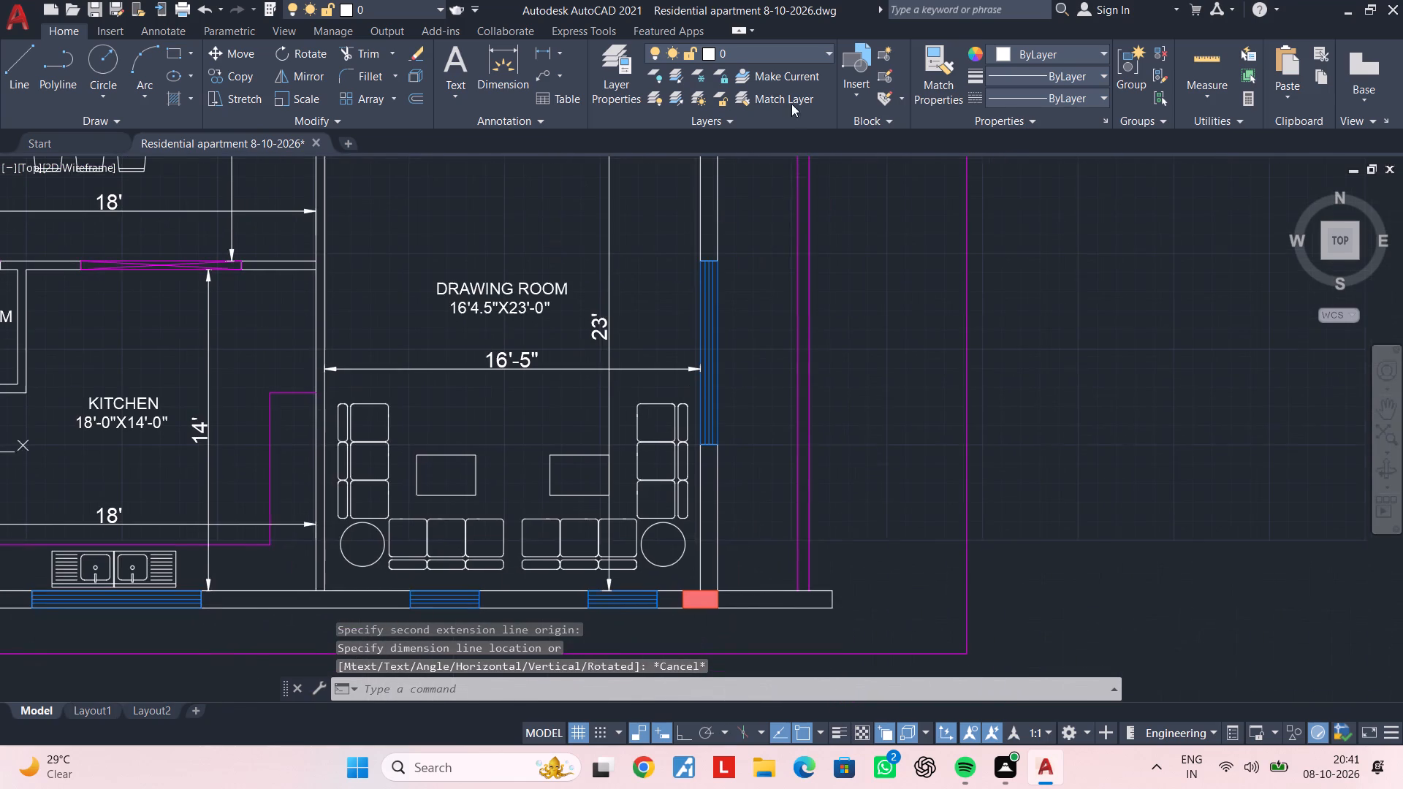
middle_click_drag(793, 262, 773, 452)
key("space")
scroll(708, 403, "up", 1)
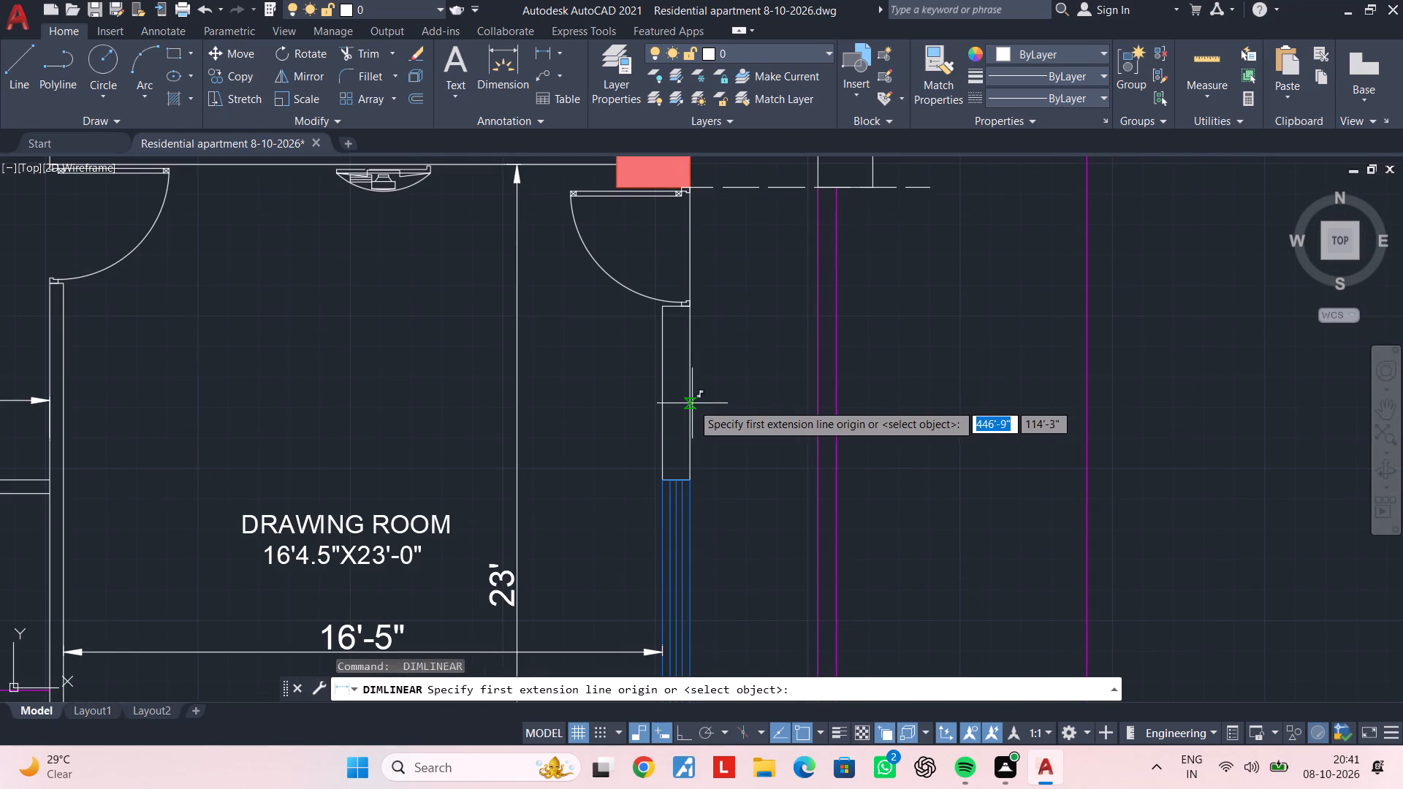
left_click(692, 403)
left_click(817, 402)
key("Escape")
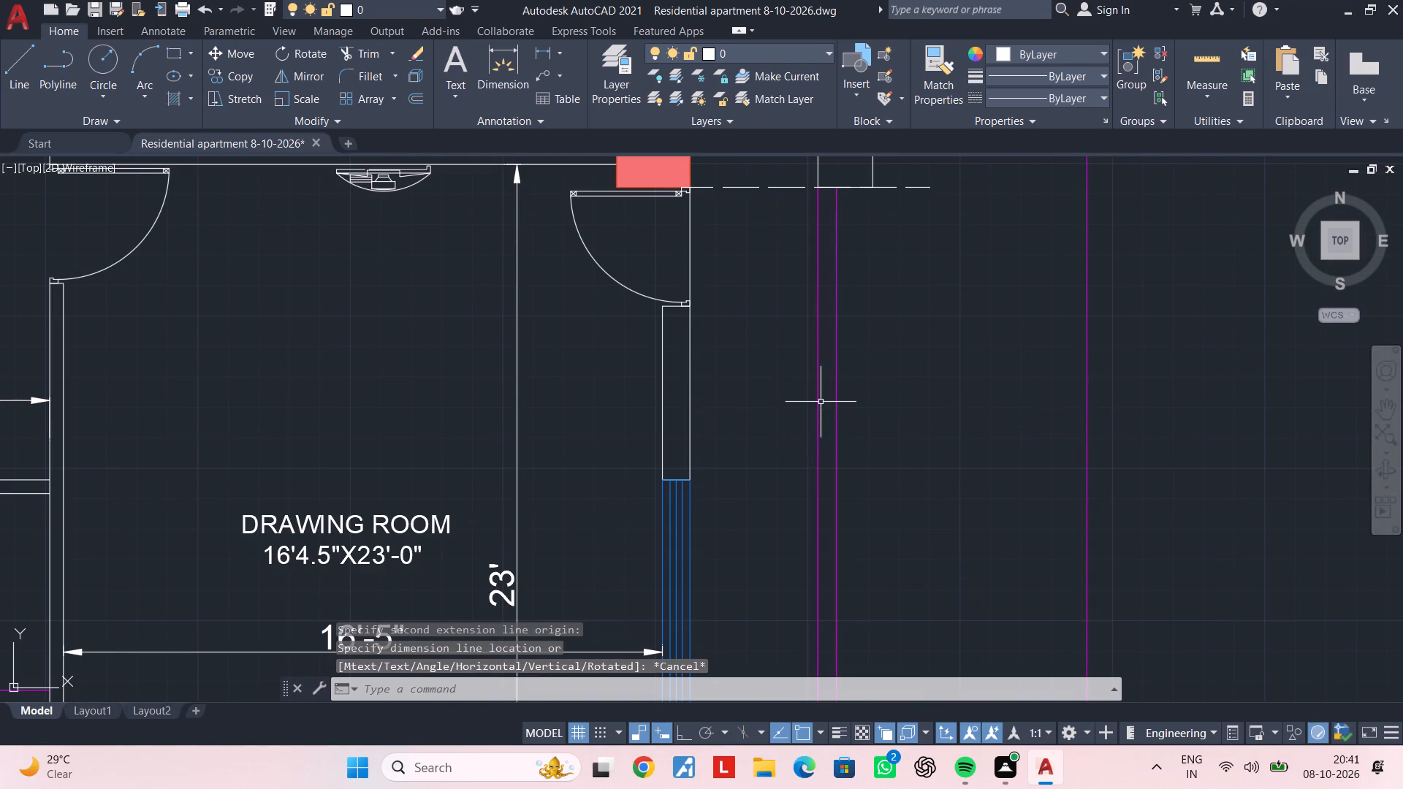
Measure the balcony's overall width from the bedroom's exterior wall to the outer parapet line.
scroll(862, 389, "down", 1)
middle_click_drag(862, 389, 802, 390)
key("space")
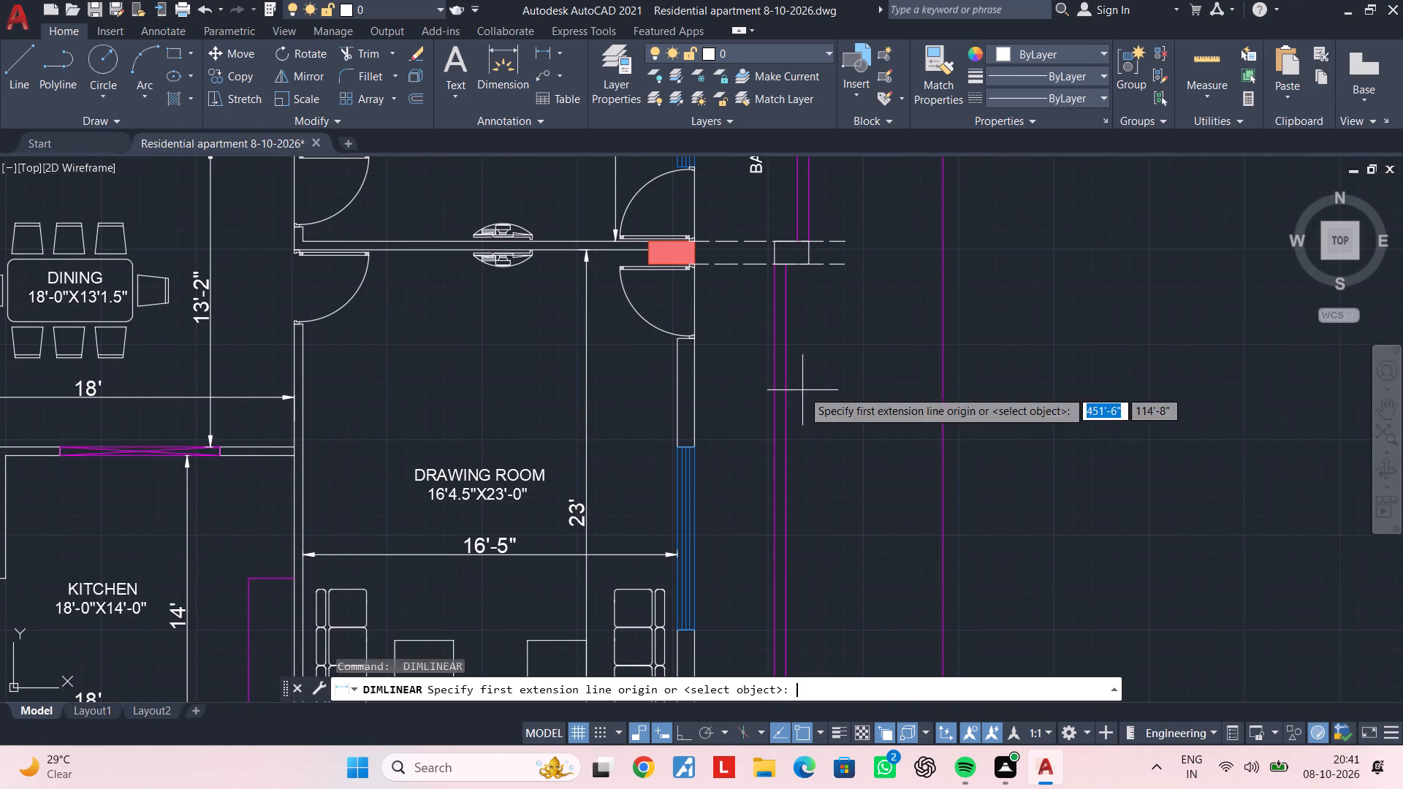
middle_click_drag(792, 333, 783, 487)
scroll(712, 378, "up", 2)
left_click(642, 345)
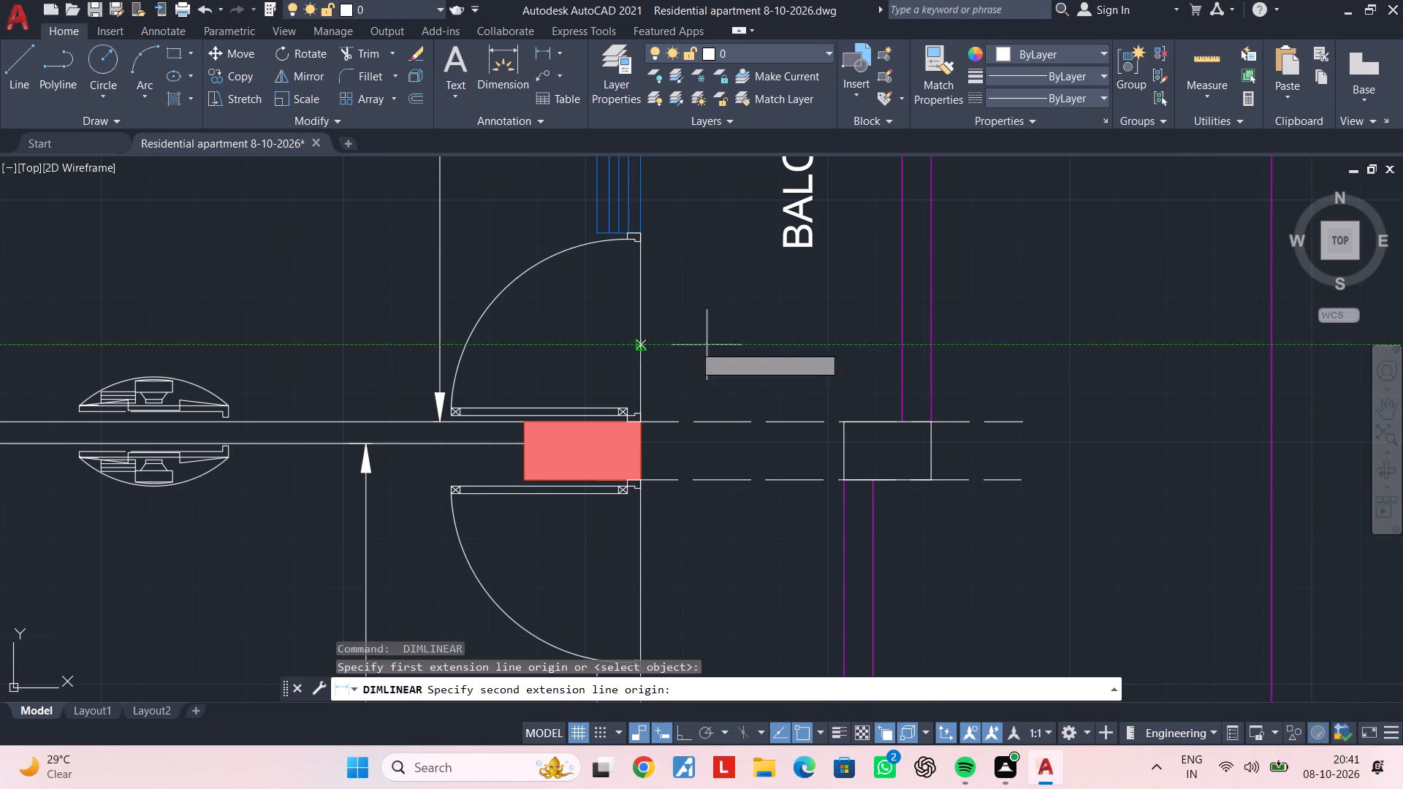
left_click(930, 343)
key("Escape")
scroll(870, 363, "down", 2)
middle_click_drag(870, 366, 851, 238)
key("Escape")
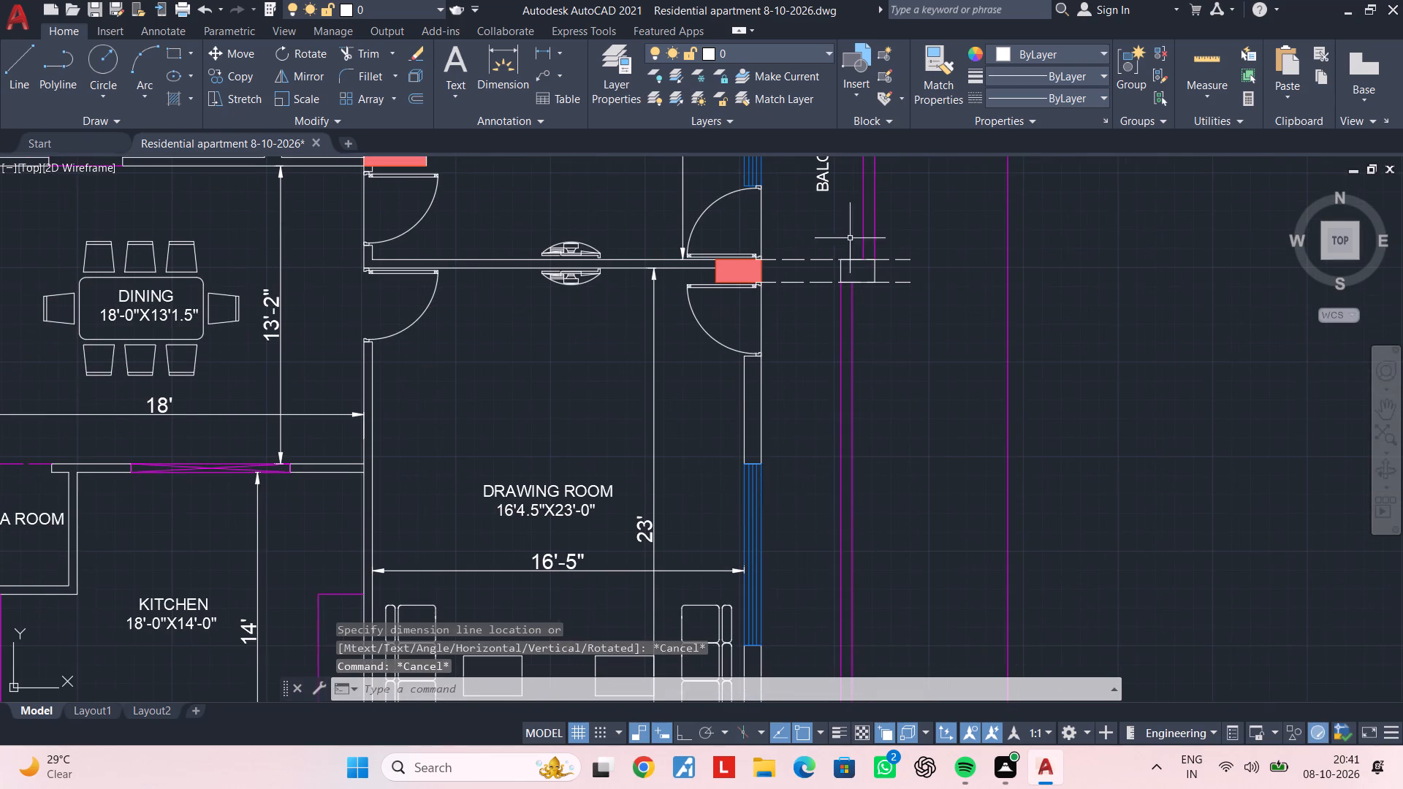
key("Escape")
Delete the two vertical parapet lines in front of the drawing room.
left_click(881, 356)
left_click(837, 363)
key("Delete")
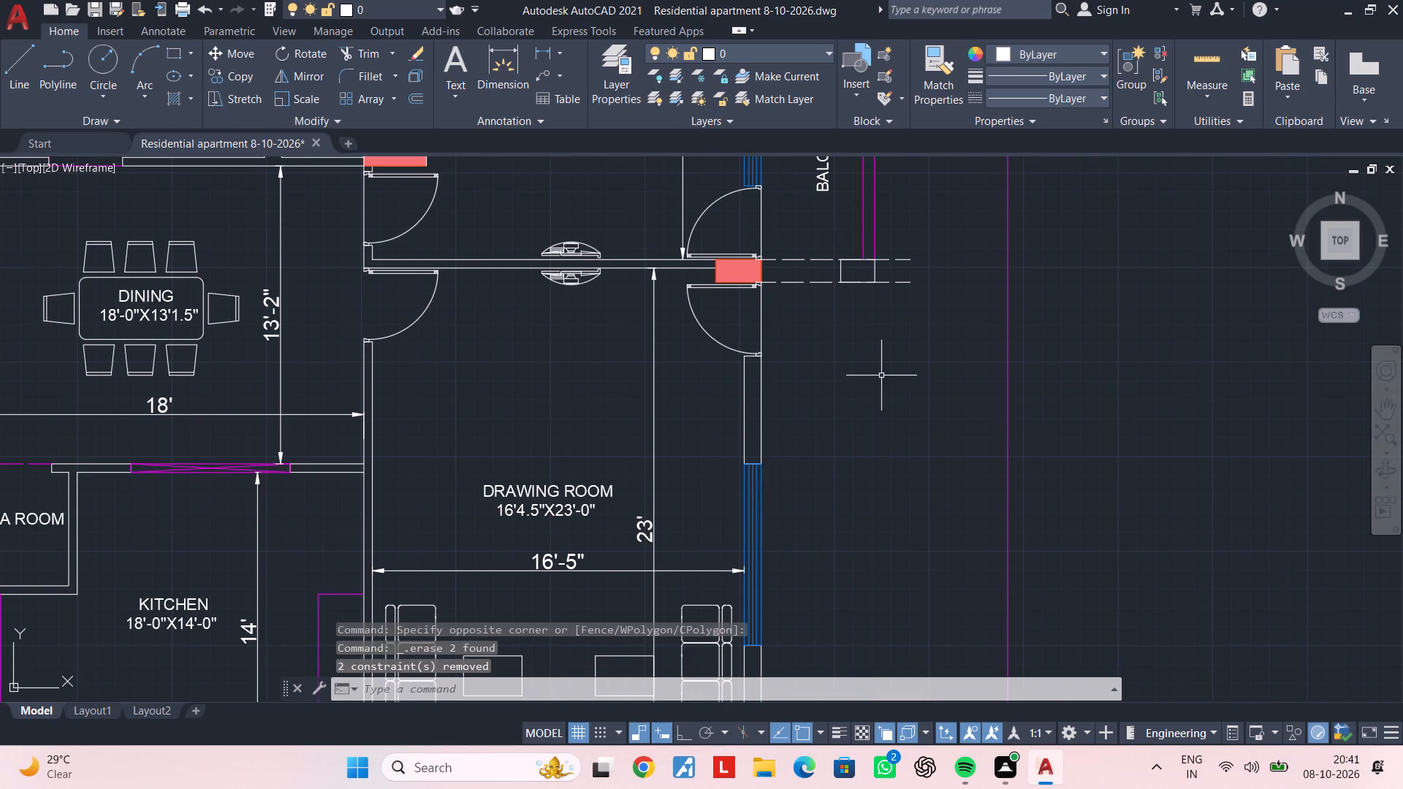
Extend the bedroom's two vertical parapet lines south past the balcony column to the plan's south wall.
middle_click_drag(881, 376, 857, 339)
scroll(853, 329, "down", 2)
middle_click_drag(853, 329, 850, 341)
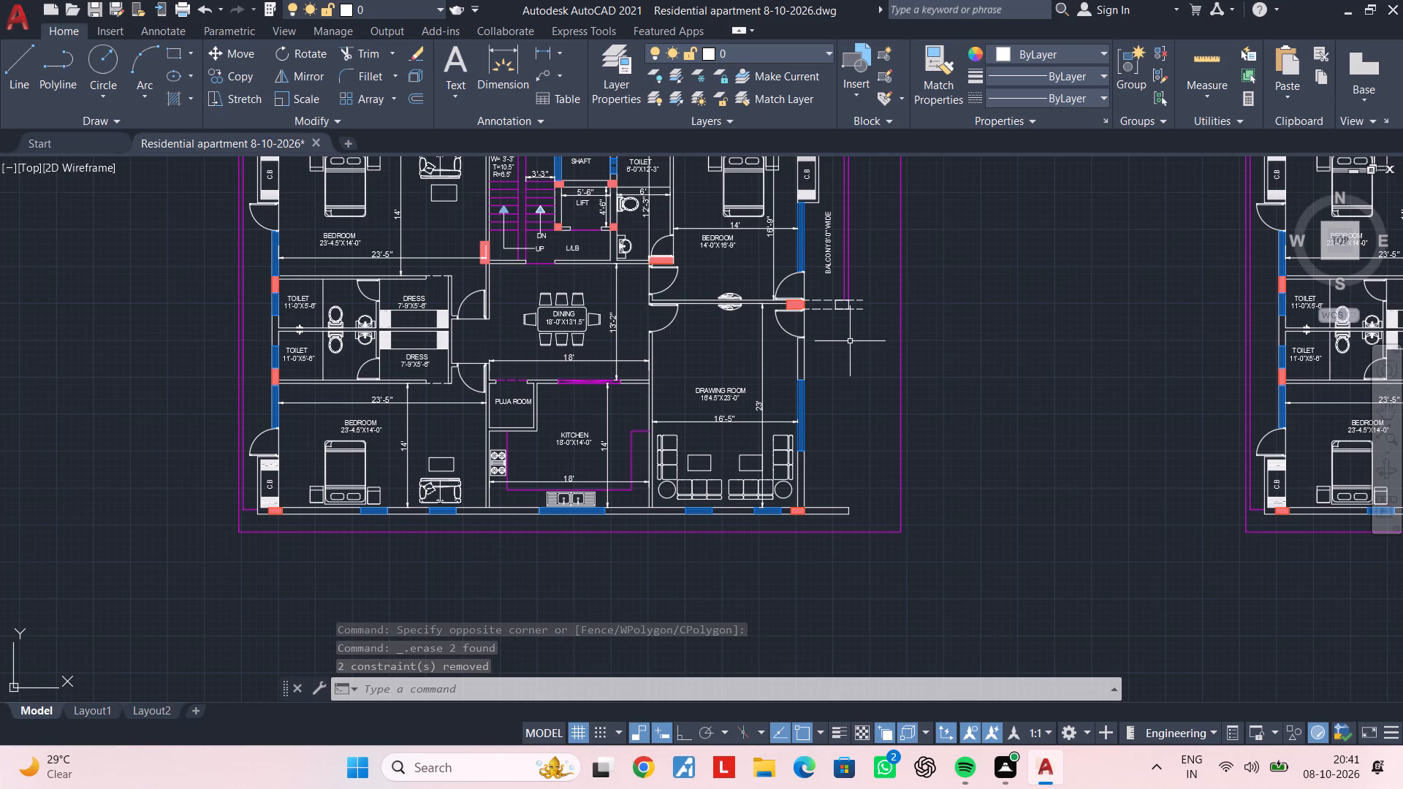
type("EX")
key("space")
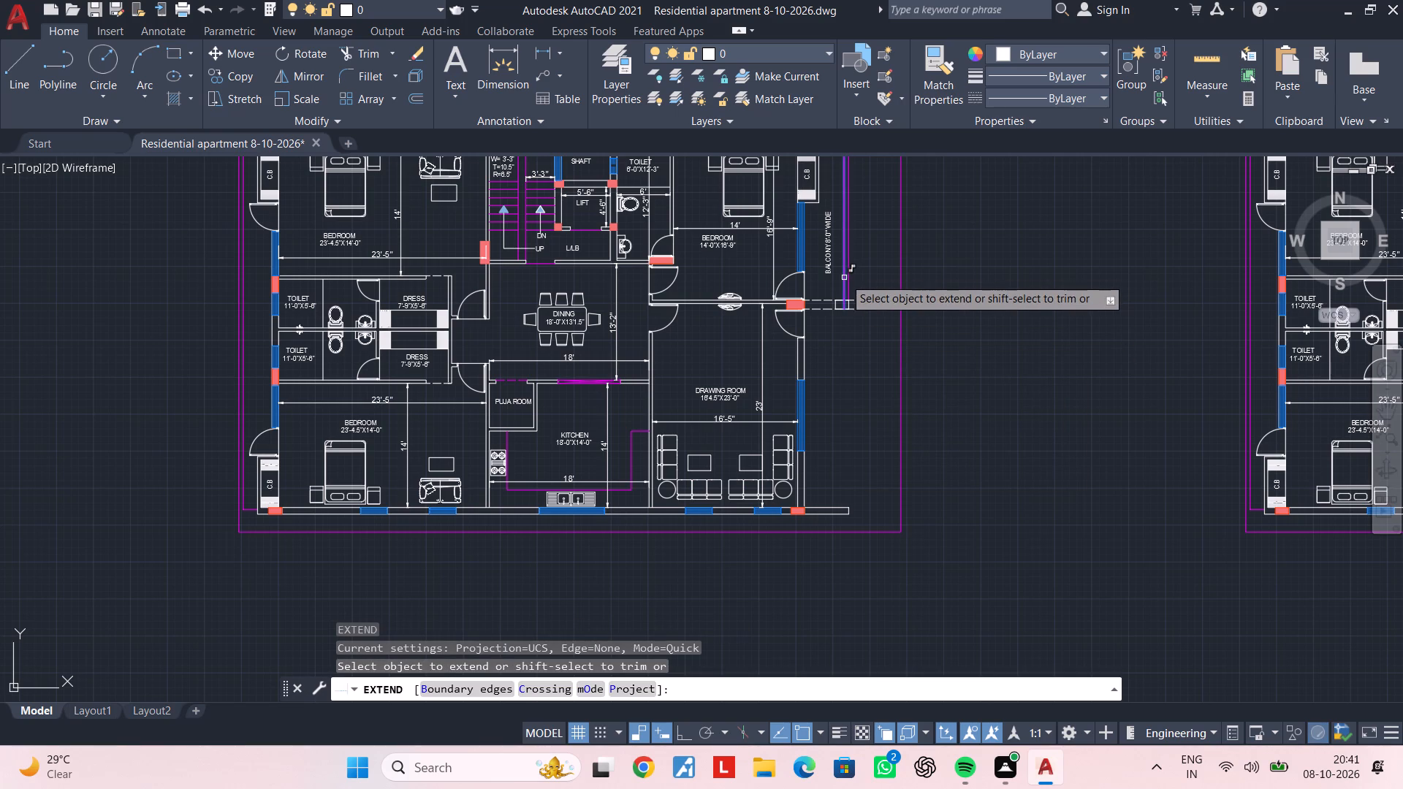
left_click(844, 278)
left_click(844, 279)
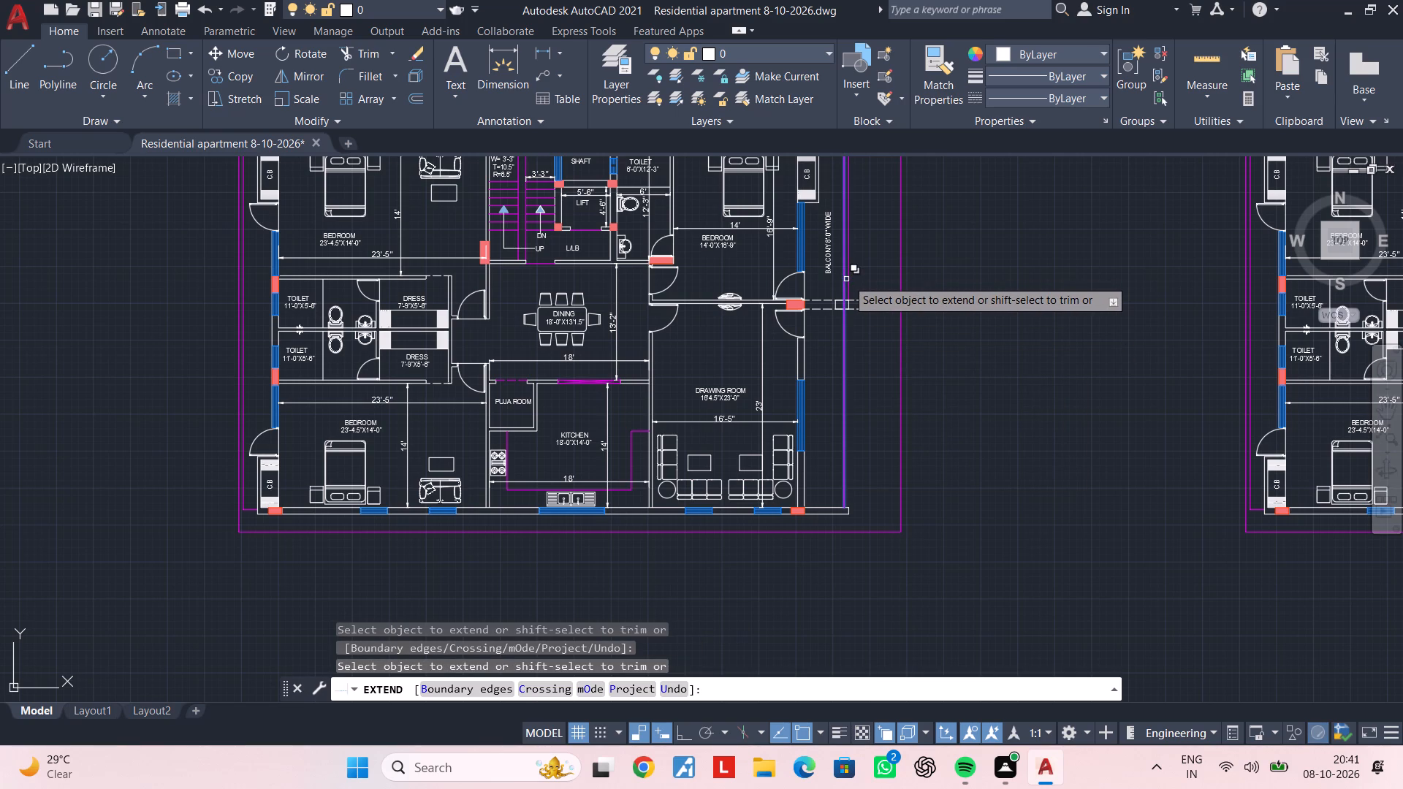
scroll(849, 278, "up", 2)
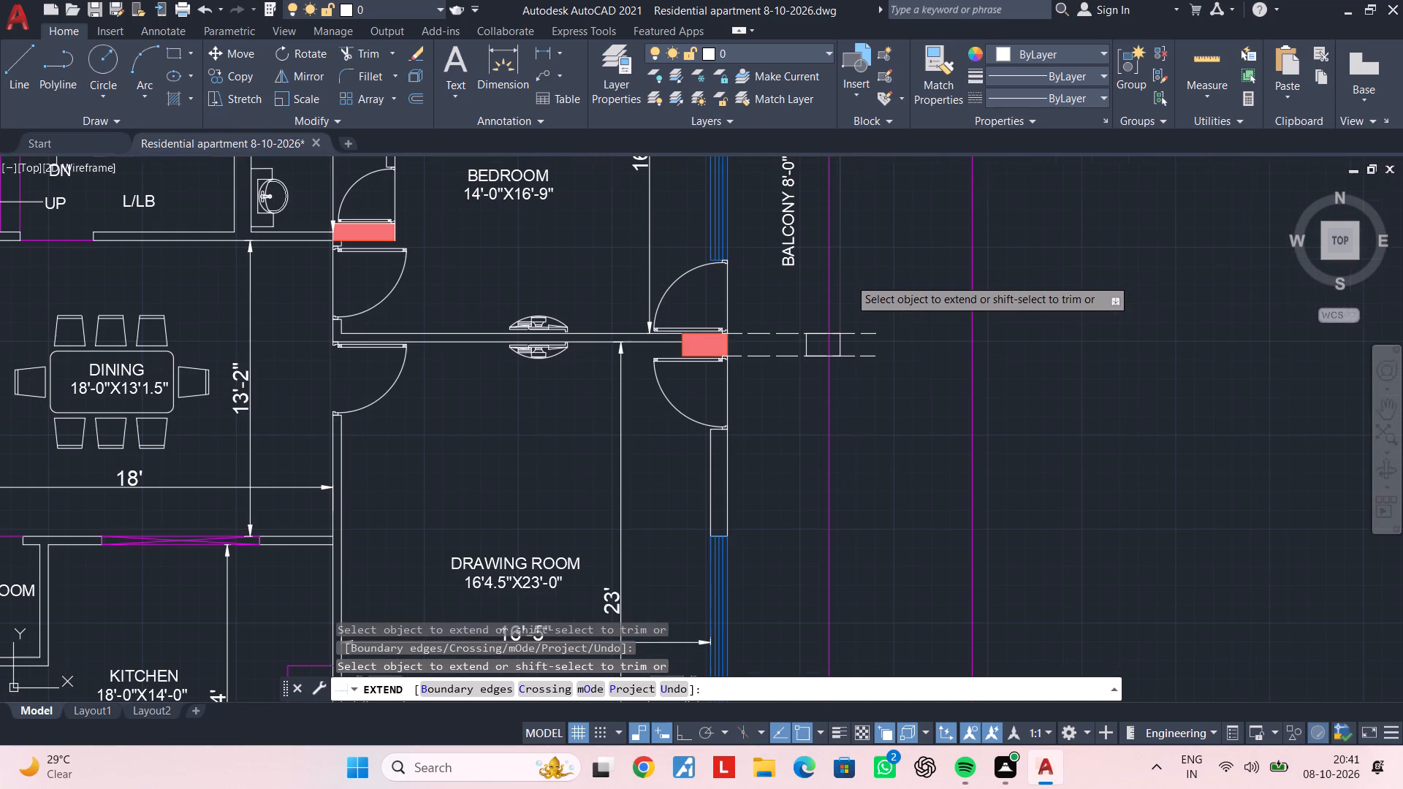
left_click(840, 291)
scroll(840, 300, "down", 1)
left_click(840, 300)
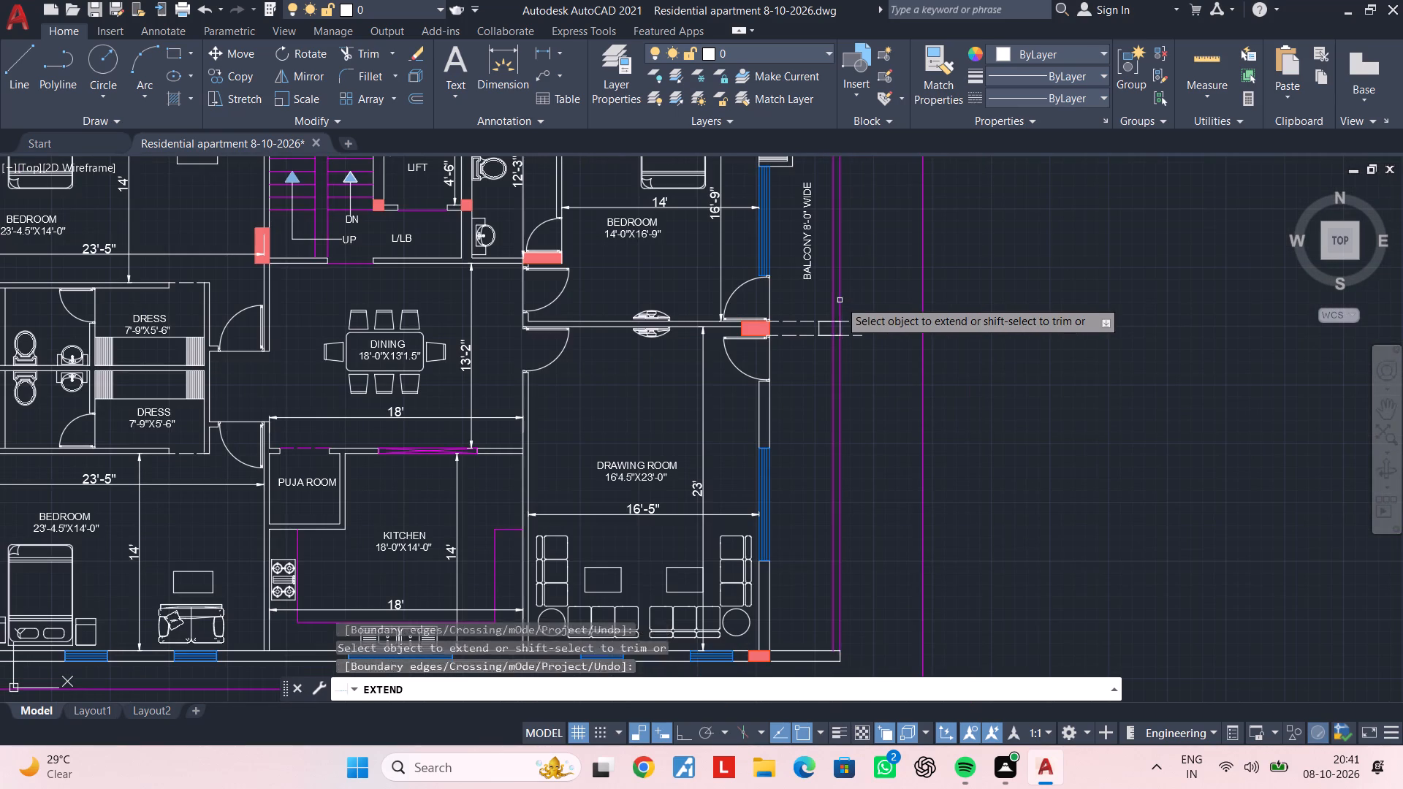
scroll(840, 300, "down", 3)
key("Escape")
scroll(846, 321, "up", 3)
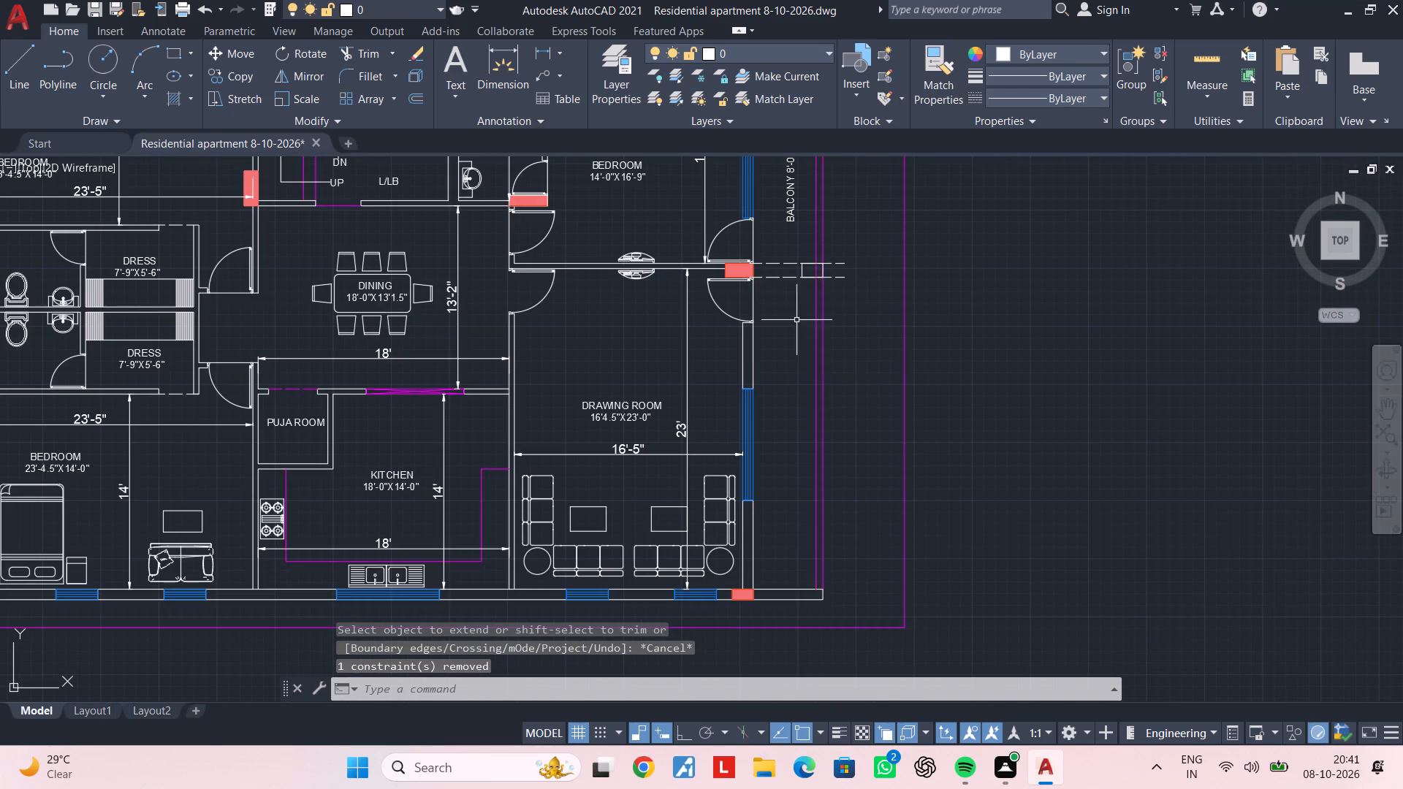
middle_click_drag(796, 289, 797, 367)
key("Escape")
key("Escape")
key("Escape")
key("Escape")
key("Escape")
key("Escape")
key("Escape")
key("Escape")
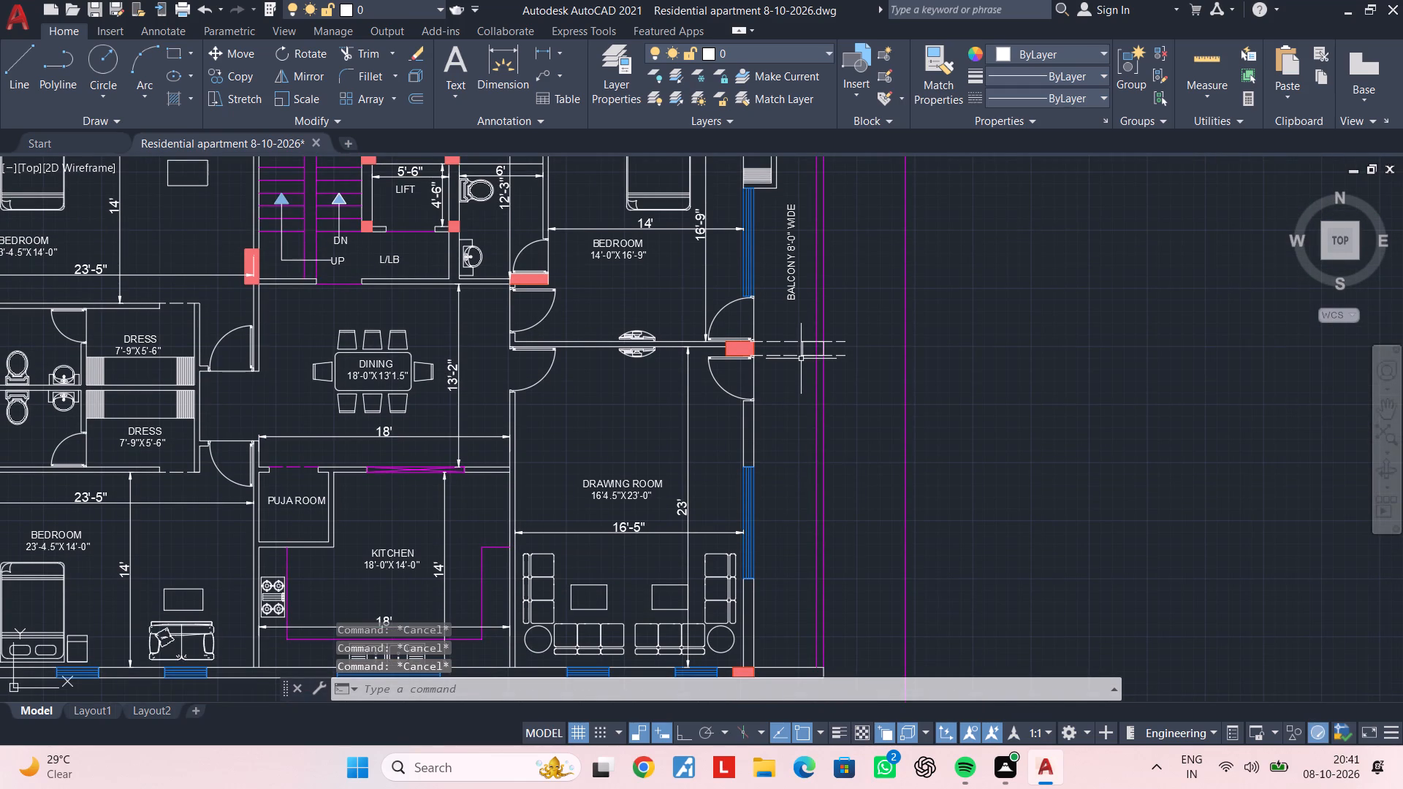
Trim the two dashed beam lines back to the outer face of the balcony column.
key("Escape")
key("Escape")
key("Escape")
key("Escape")
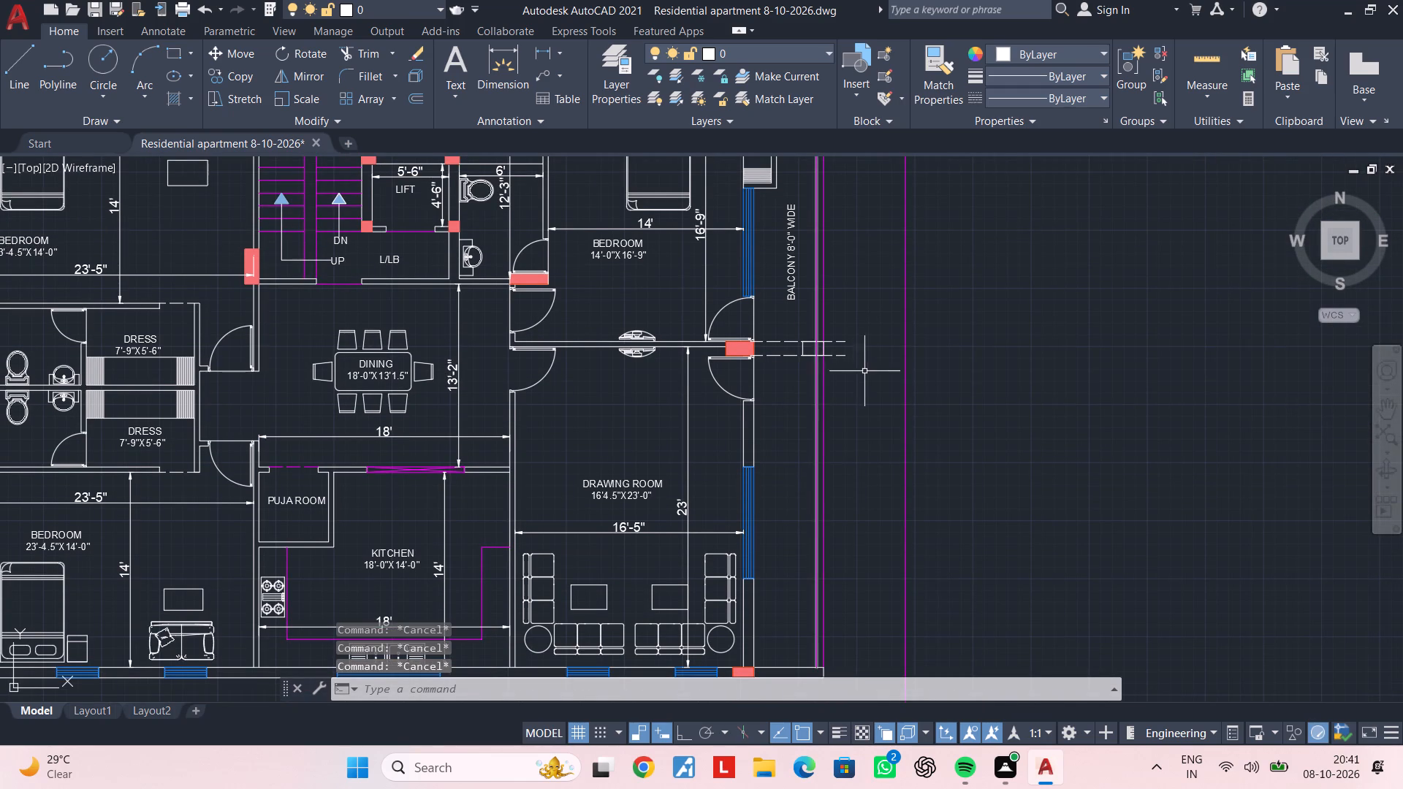
middle_click_drag(858, 373, 848, 391)
key("t")
key("r")
key("space")
scroll(830, 371, "up", 3)
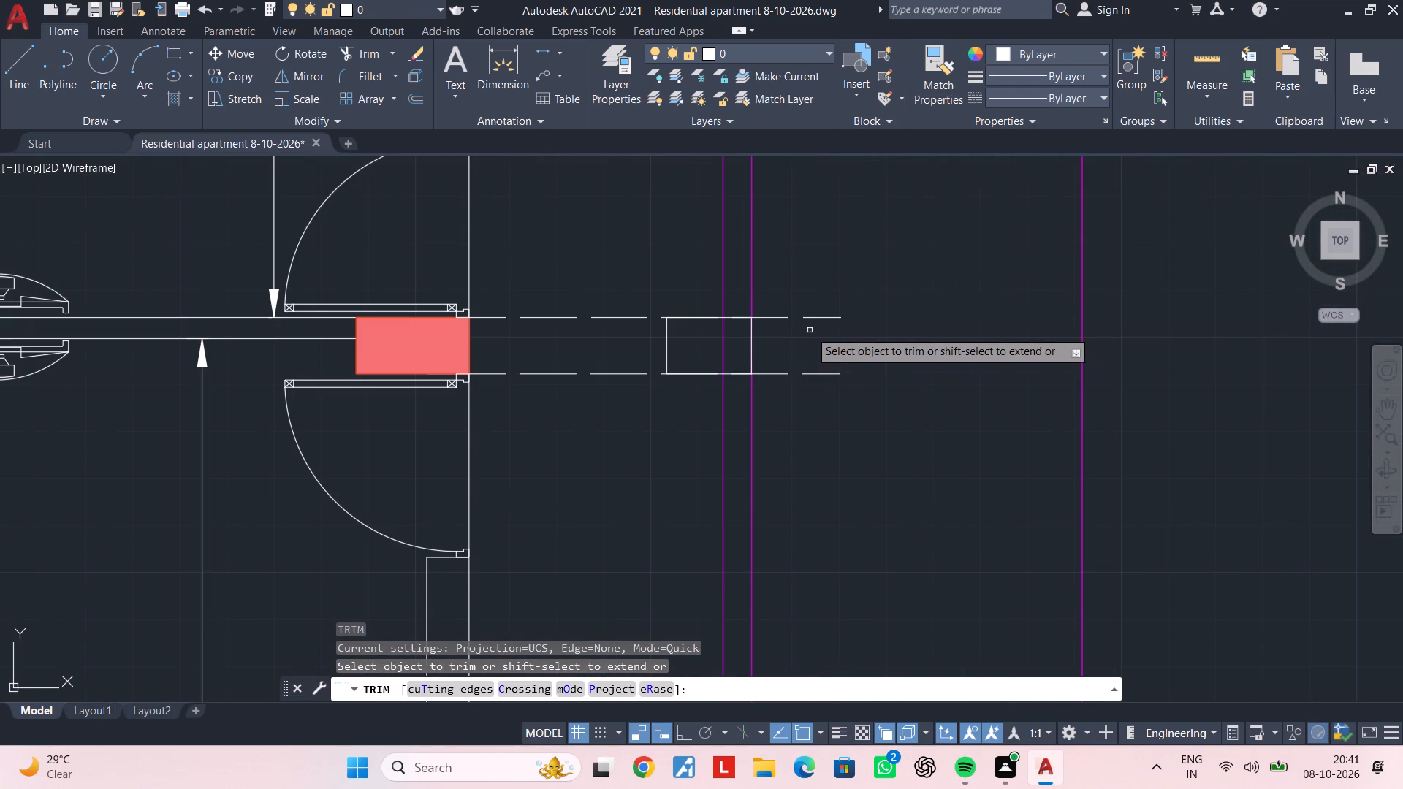
left_click(805, 316)
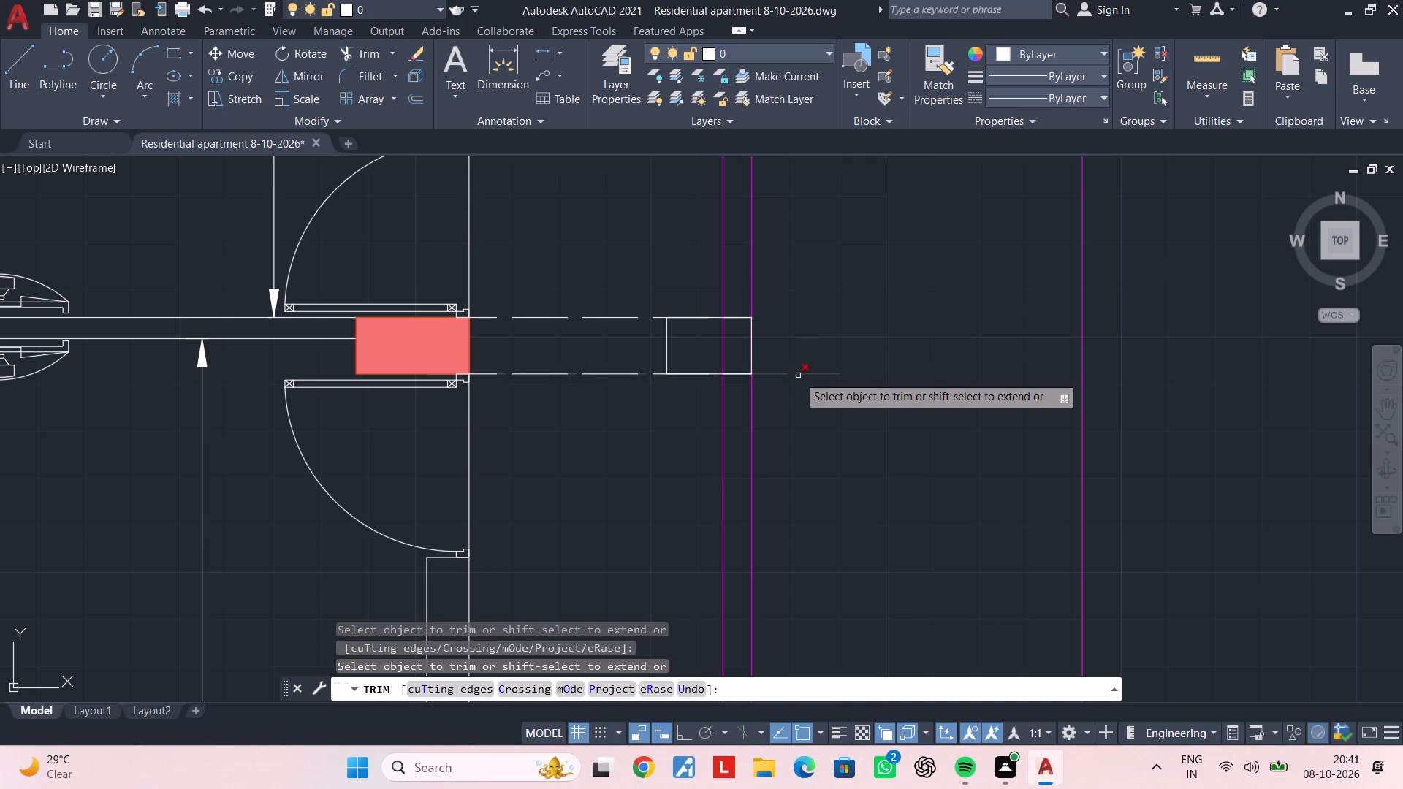
left_click(798, 376)
scroll(798, 375, "down", 3)
middle_click_drag(799, 374, 908, 365)
key("Escape")
key("Escape")
Change the label on the bedroom's balcony to read BALCONY 5'-0" WIDE.
scroll(856, 300, "up", 1)
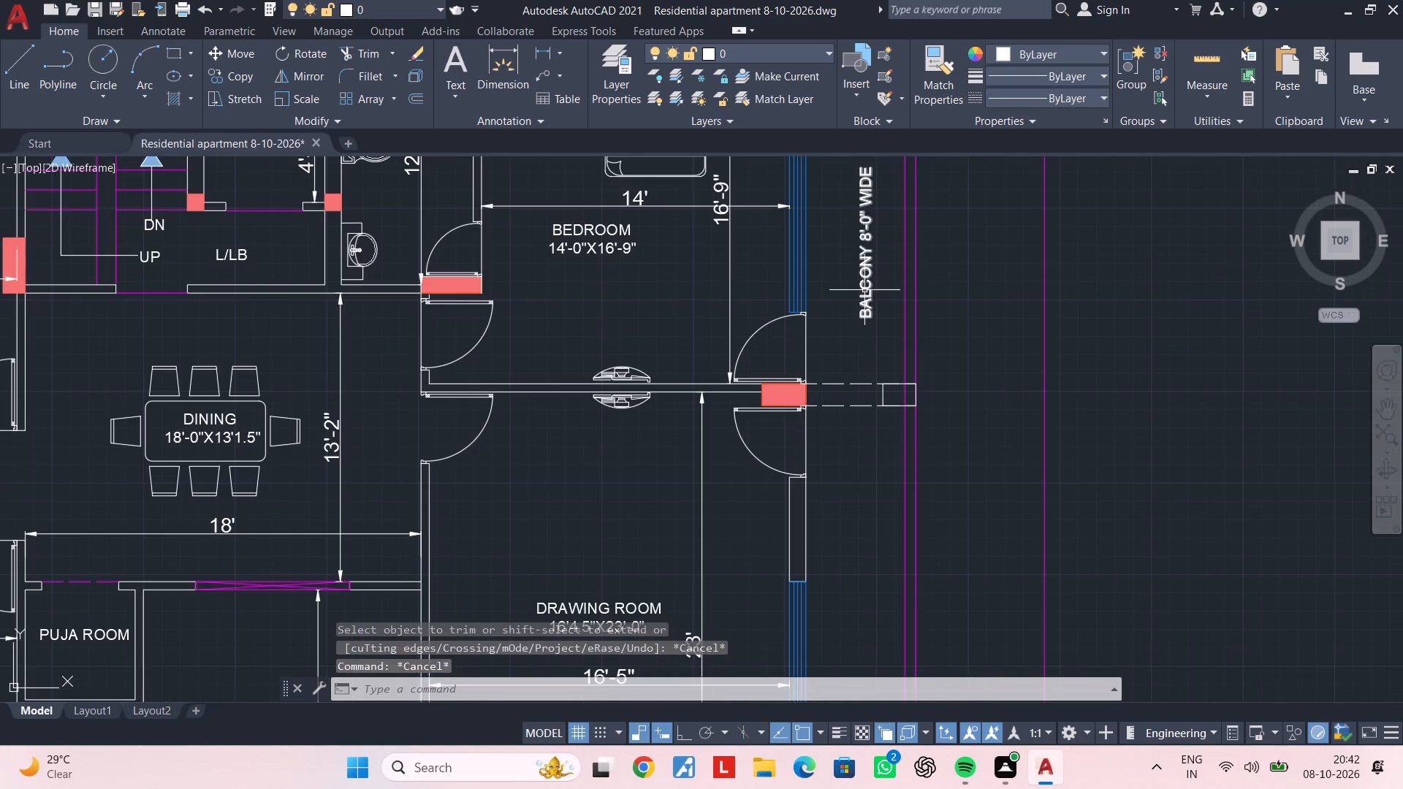
scroll(865, 283, "up", 3)
middle_click_drag(862, 270, 856, 537)
double_click(843, 359)
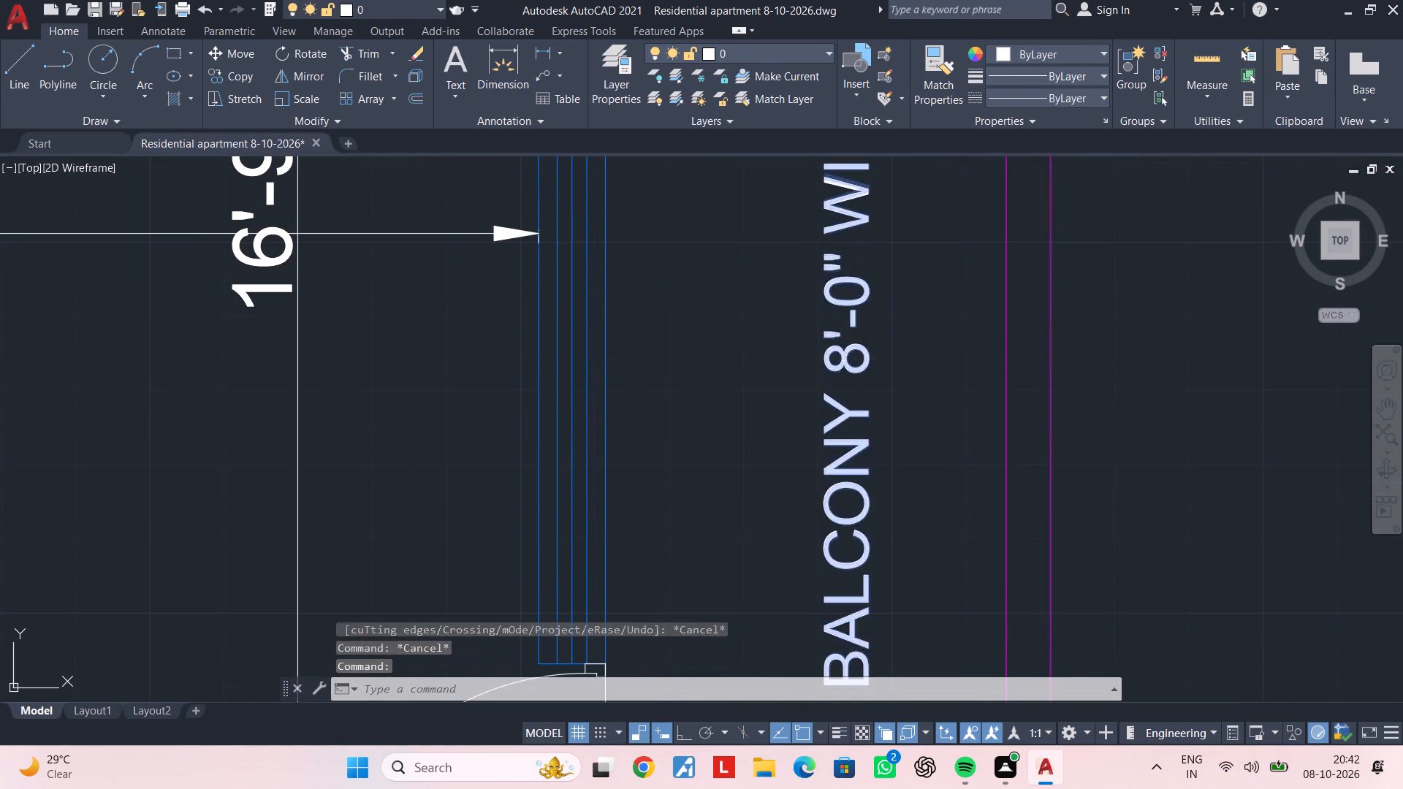
middle_click_drag(1080, 381, 791, 400)
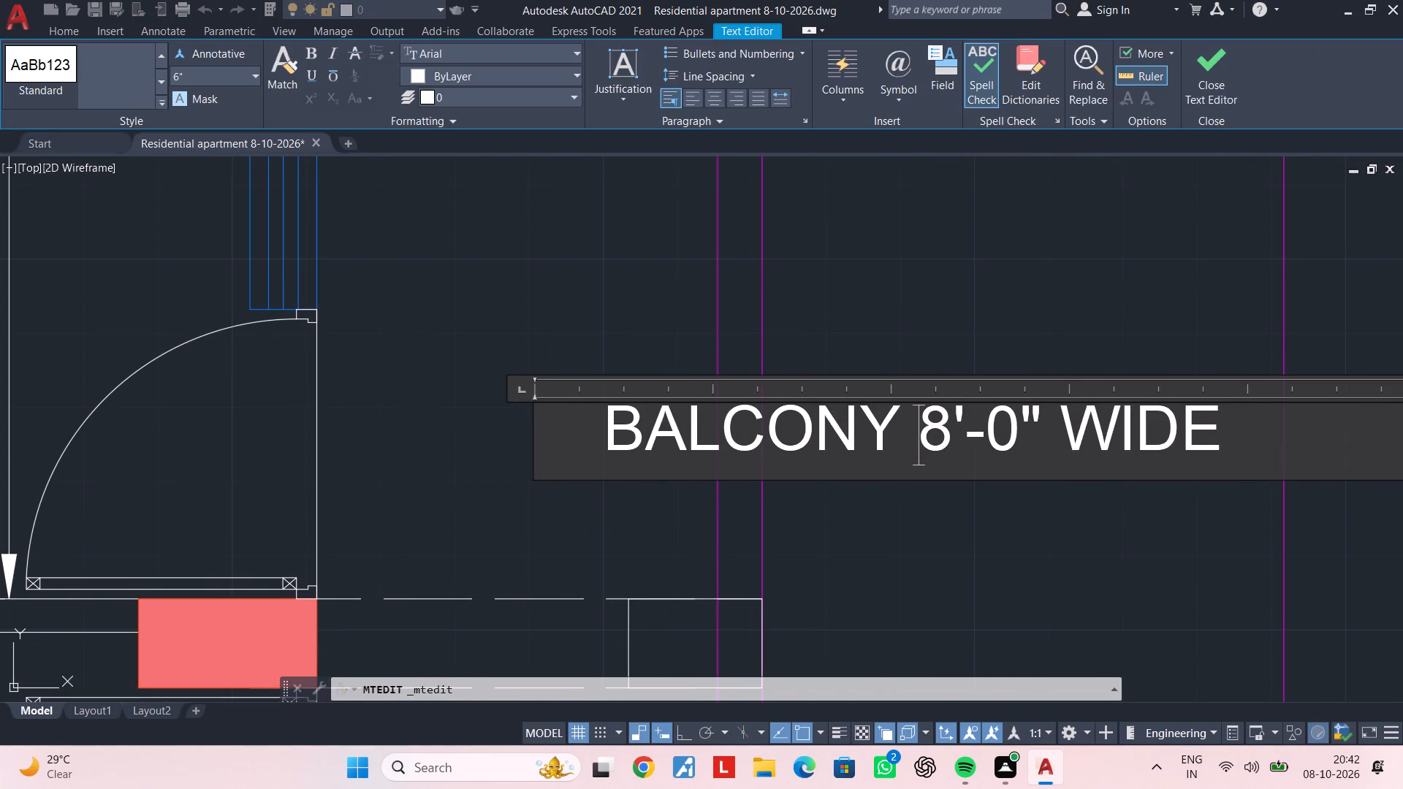
left_click(946, 426)
key("BackSpace")
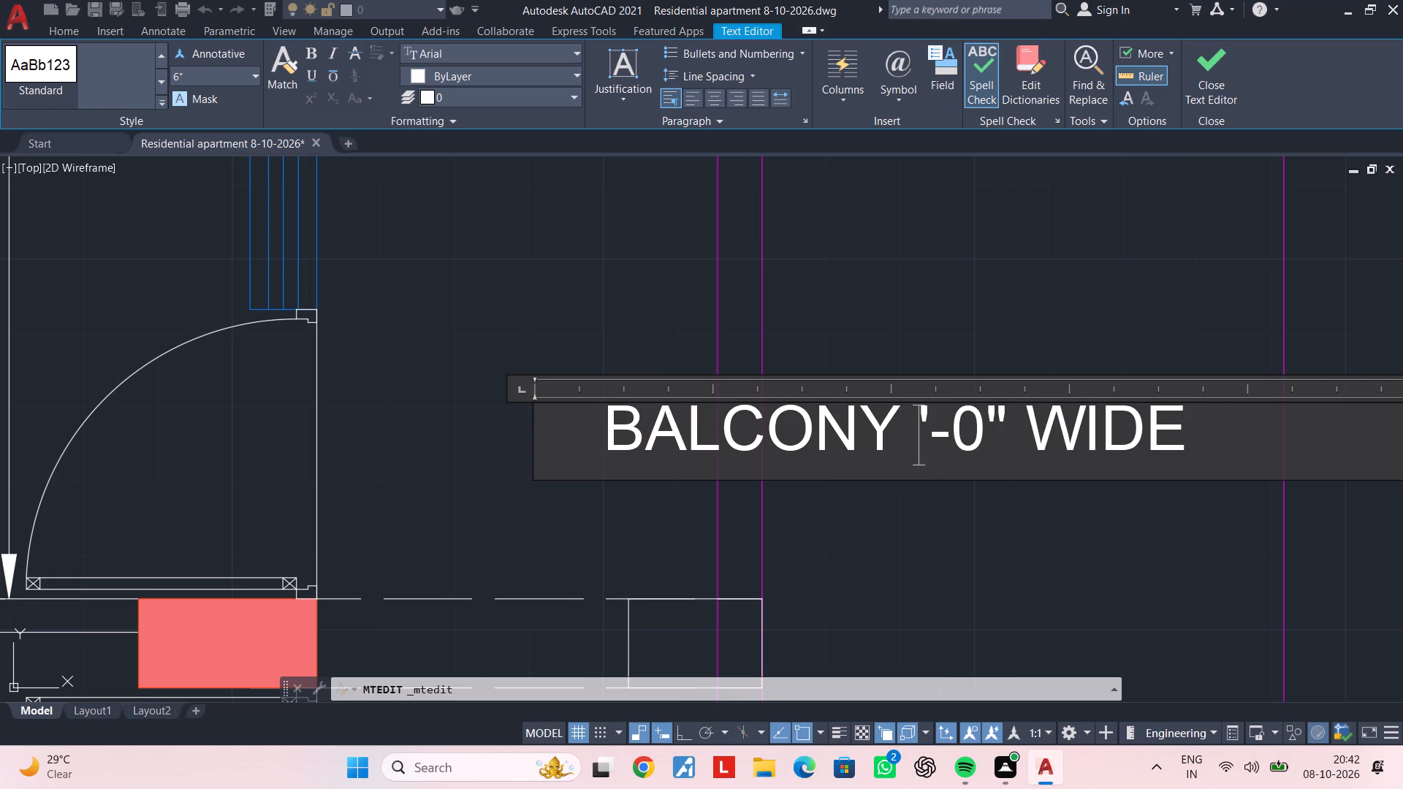
key("5")
left_click(1068, 552)
scroll(1109, 530, "down", 3)
middle_click_drag(1107, 517, 826, 502)
scroll(829, 502, "down", 2)
middle_click_drag(829, 502, 794, 369)
key("Escape")
Add a linear dimension across that balcony, from the bedroom's exterior wall to the outer parapet line just north of the column.
scroll(948, 441, "down", 2)
middle_click_drag(1001, 454, 664, 445)
scroll(1095, 441, "up", 2)
middle_click_drag(1156, 437, 796, 446)
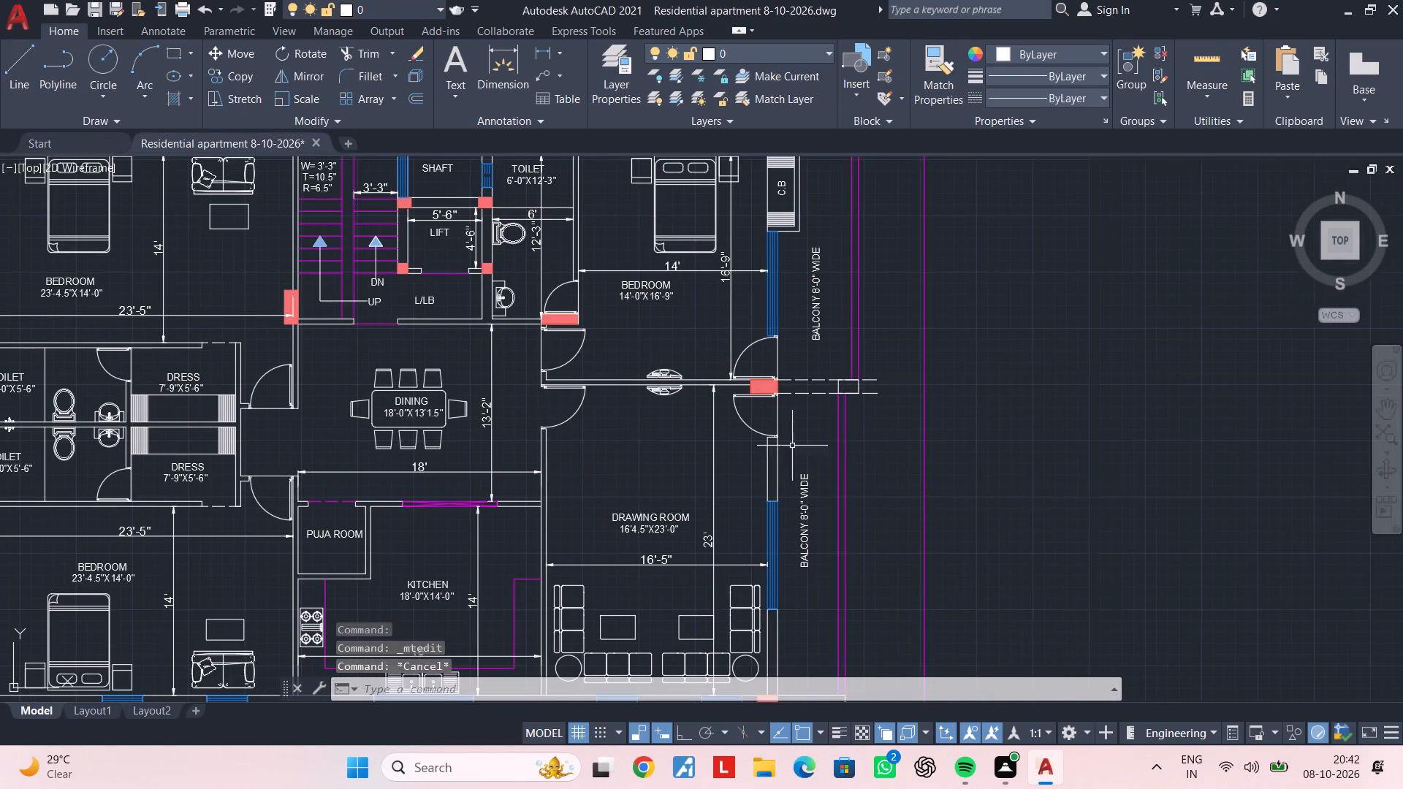
middle_click_drag(826, 466, 803, 568)
scroll(798, 411, "up", 1)
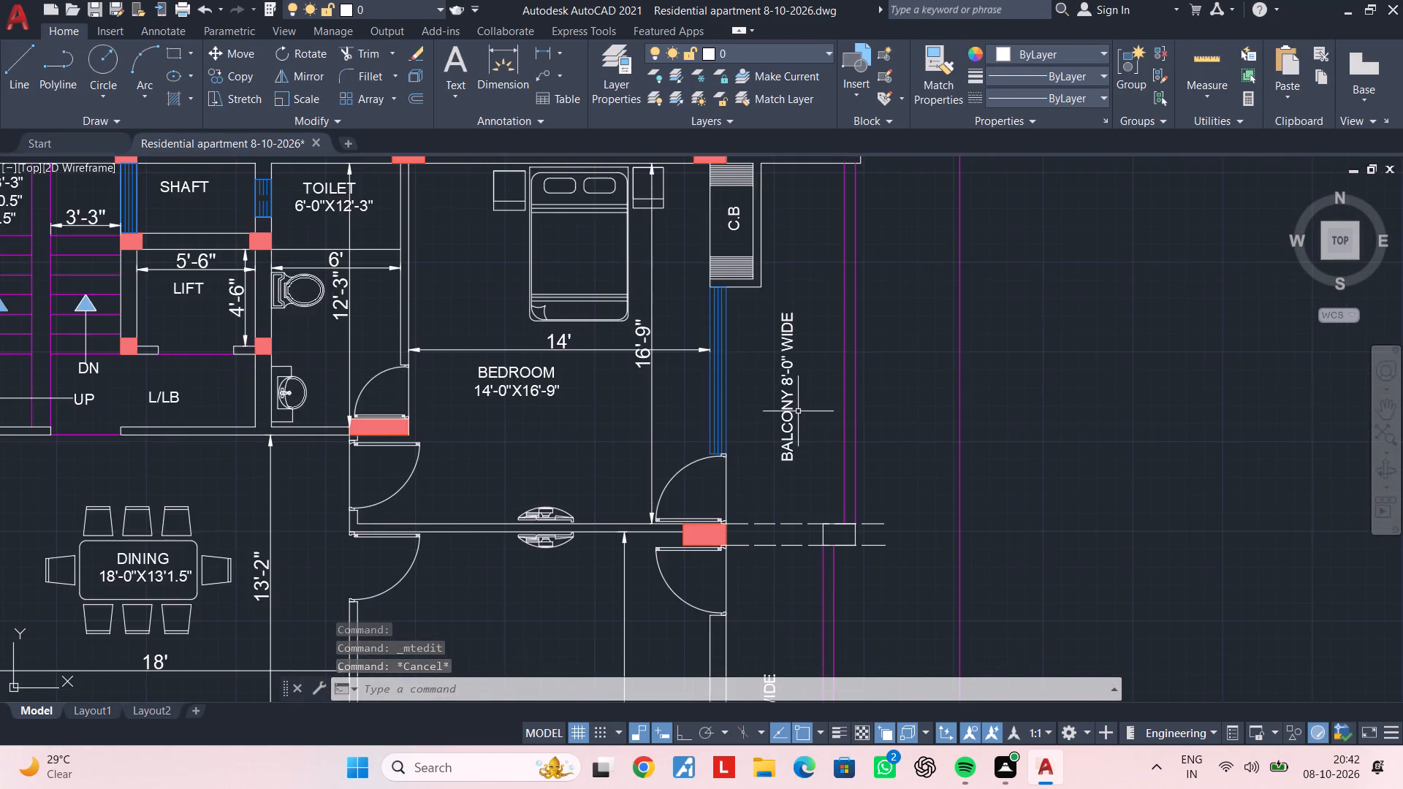
scroll(798, 411, "down", 2)
middle_click_drag(798, 411, 1100, 406)
middle_click_drag(567, 431, 940, 410)
scroll(498, 421, "up", 2)
middle_click_drag(533, 380, 550, 479)
left_click(545, 51)
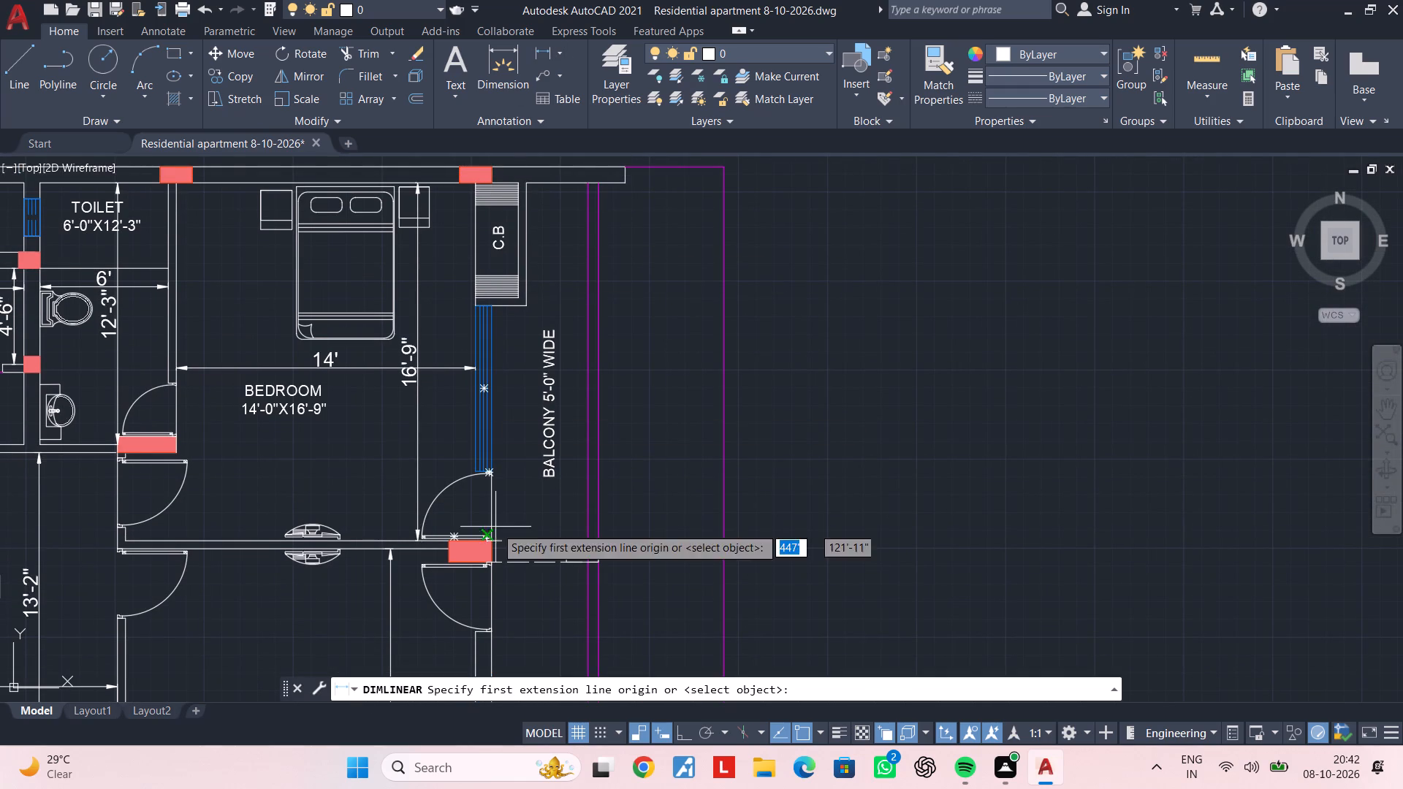
middle_click_drag(493, 500, 508, 434)
scroll(508, 447, "up", 3)
left_click(491, 458)
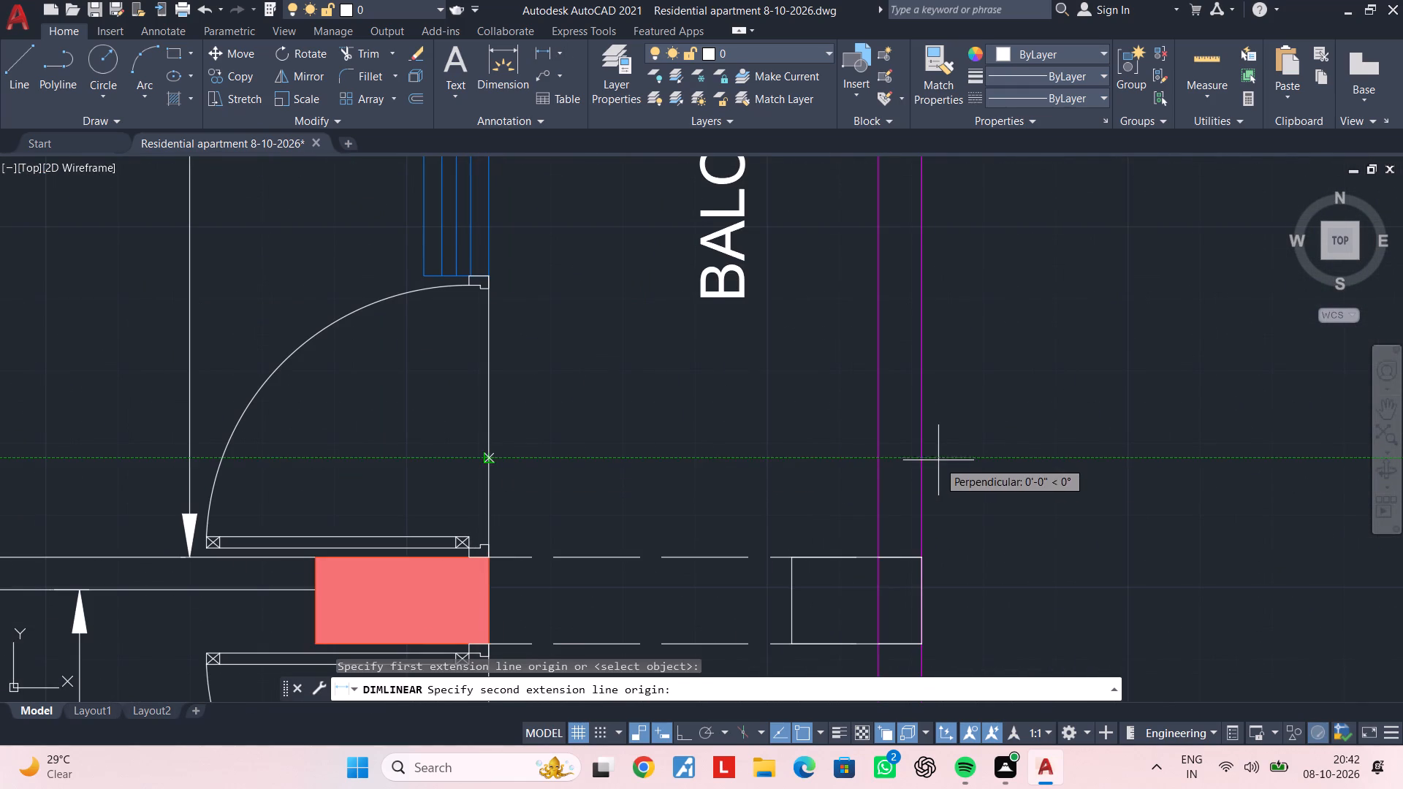
left_click(925, 459)
left_click(835, 455)
In the neighbouring plan with the stepped parapet, dimension the bedroom balcony's width from the exterior wall to the outer parapet line.
scroll(856, 459, "down", 3)
middle_click_drag(997, 470, 577, 458)
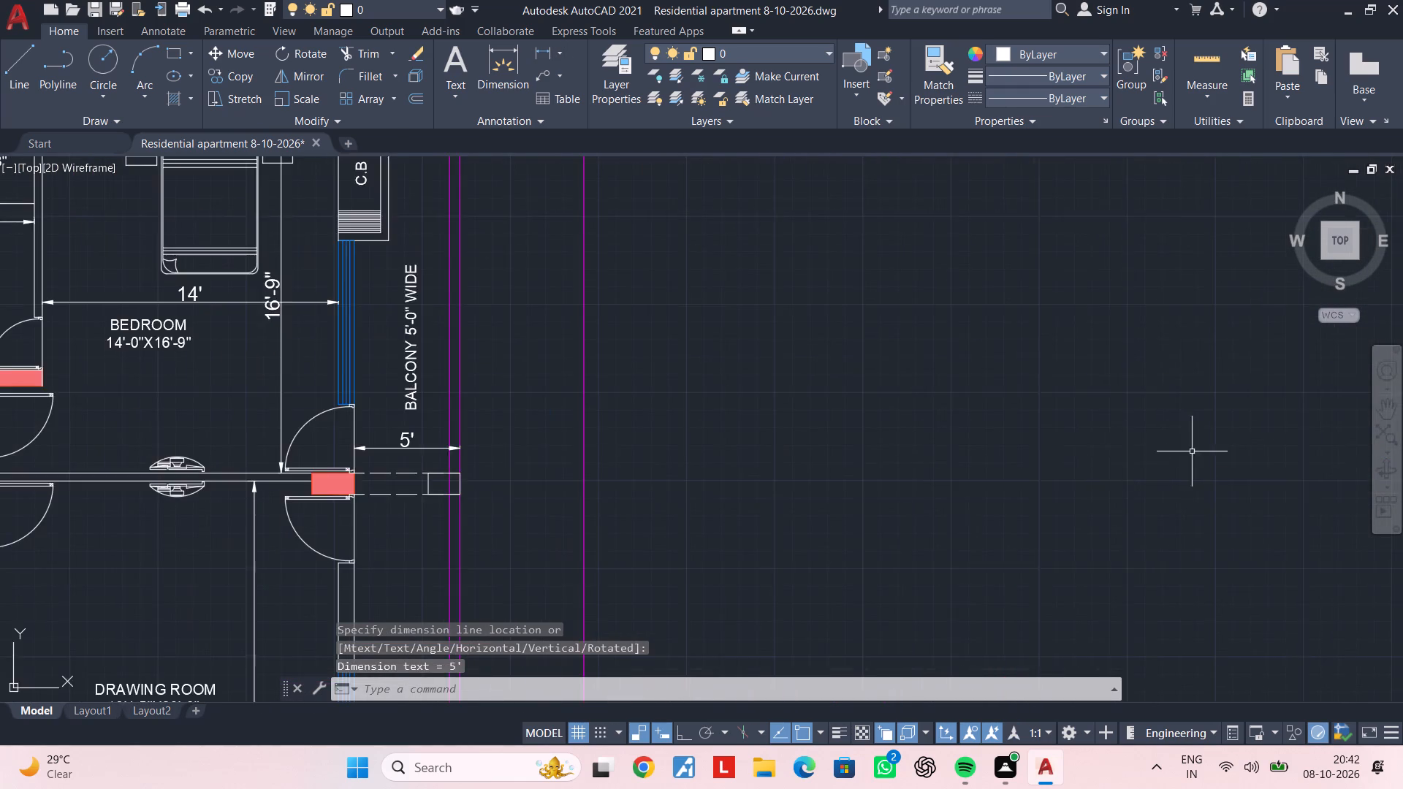
scroll(1196, 451, "down", 1)
middle_click_drag(1167, 451, 352, 444)
middle_click_drag(814, 437, 313, 436)
middle_click_drag(897, 438, 789, 443)
key("space")
scroll(783, 422, "up", 2)
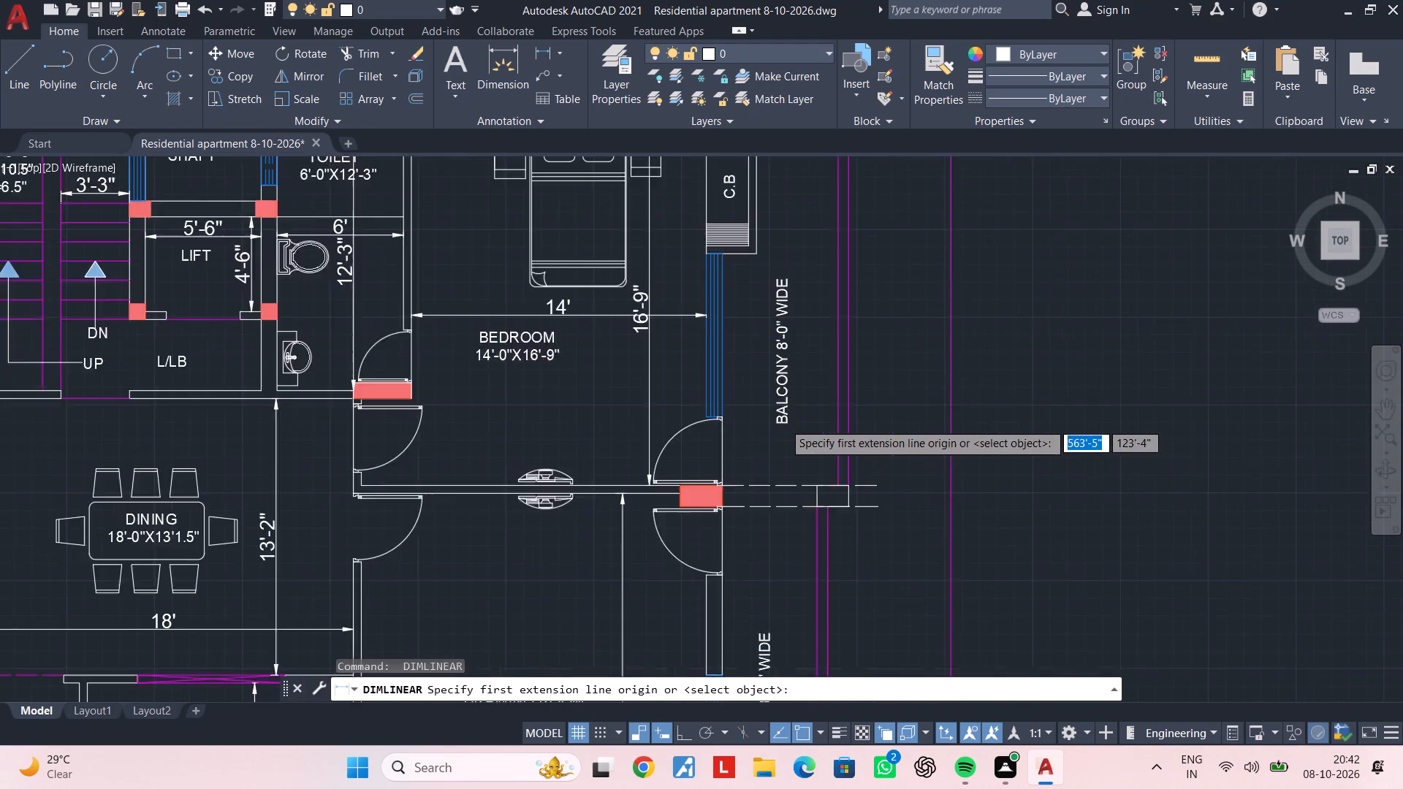
left_click(686, 457)
left_click(883, 454)
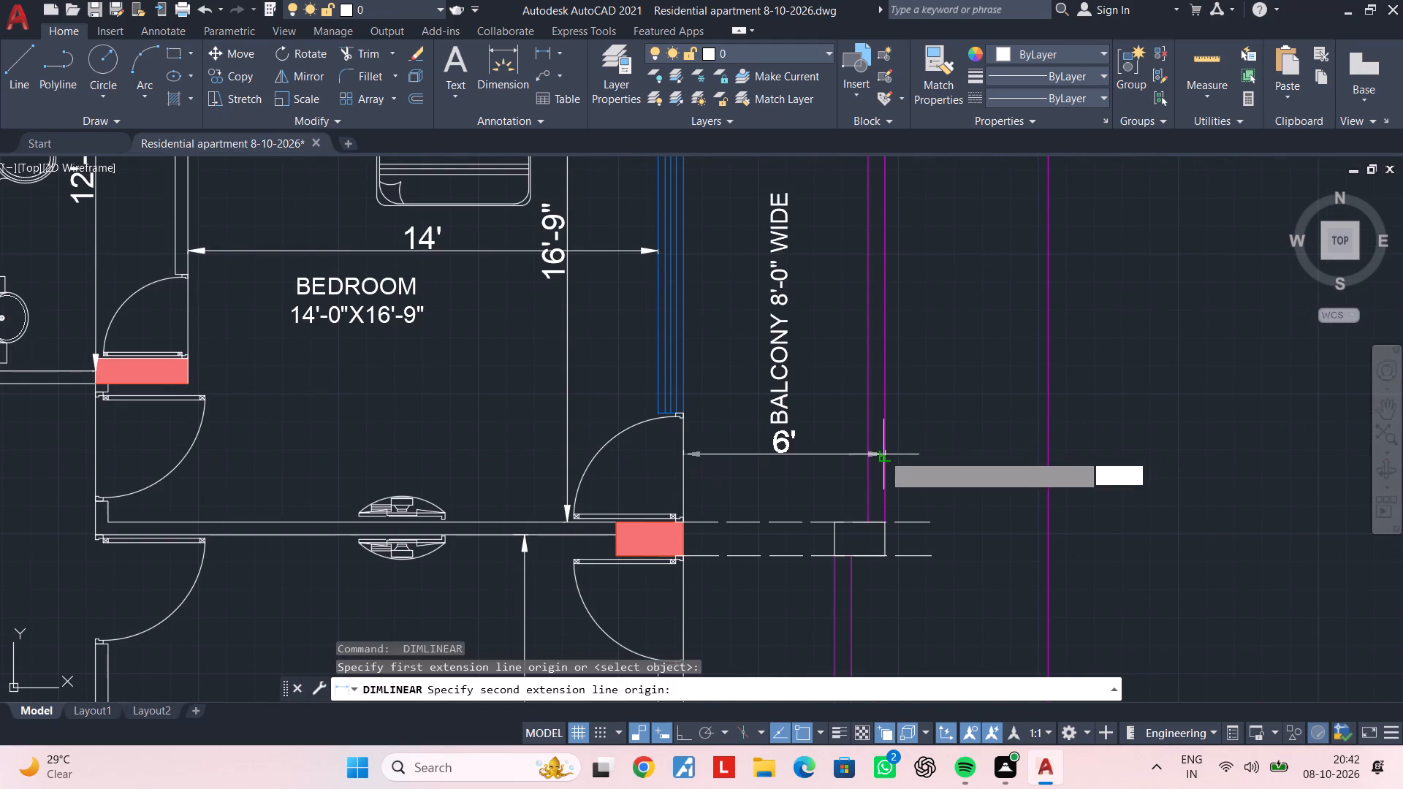
left_click(855, 470)
In the same plan, dimension the drawing room balcony's width from the exterior wall to the outer parapet line.
middle_click_drag(878, 482, 856, 348)
middle_click_drag(856, 481, 857, 345)
scroll(845, 418, "down", 1)
middle_click_drag(845, 416, 848, 342)
scroll(848, 344, "up", 1)
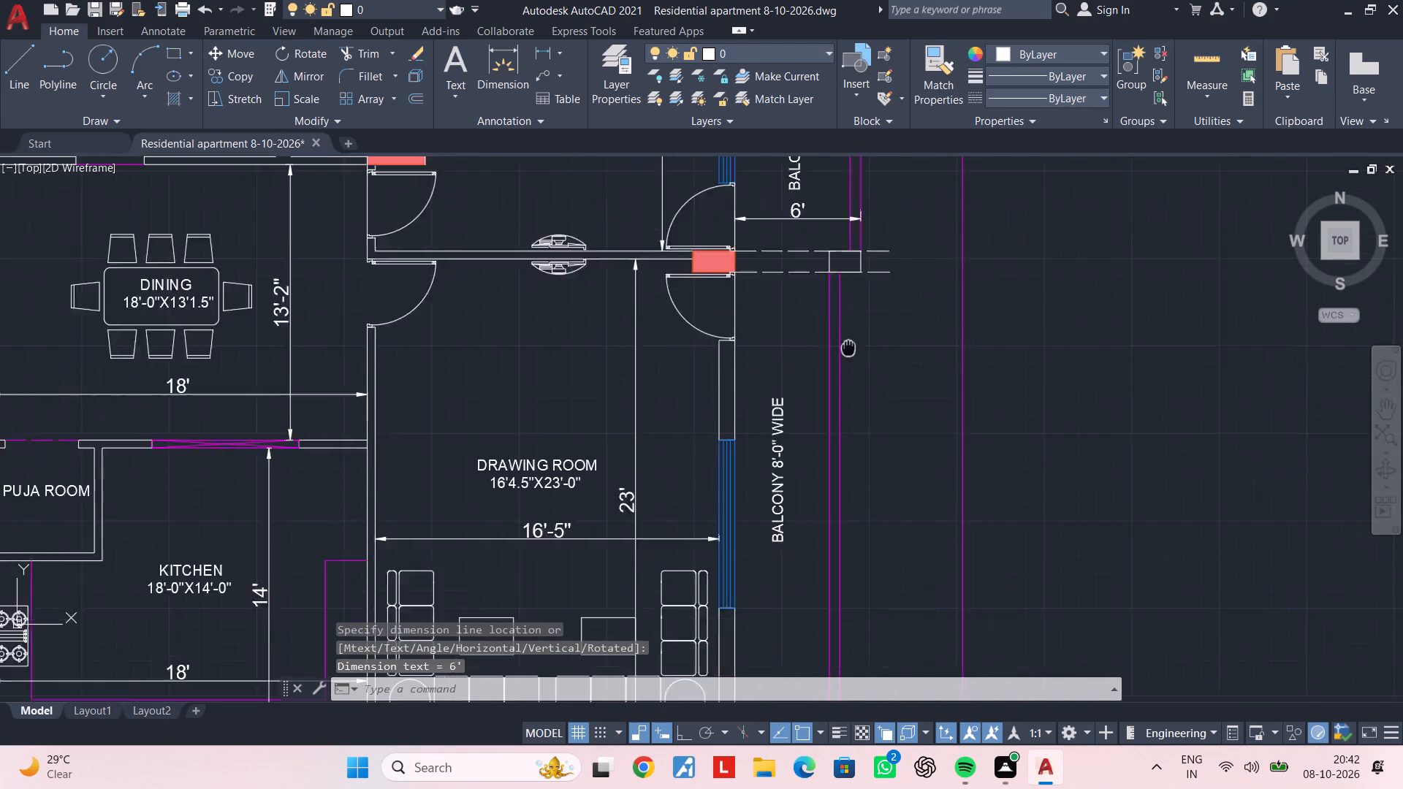
middle_click_drag(848, 342, 848, 336)
key("space")
left_click(672, 368)
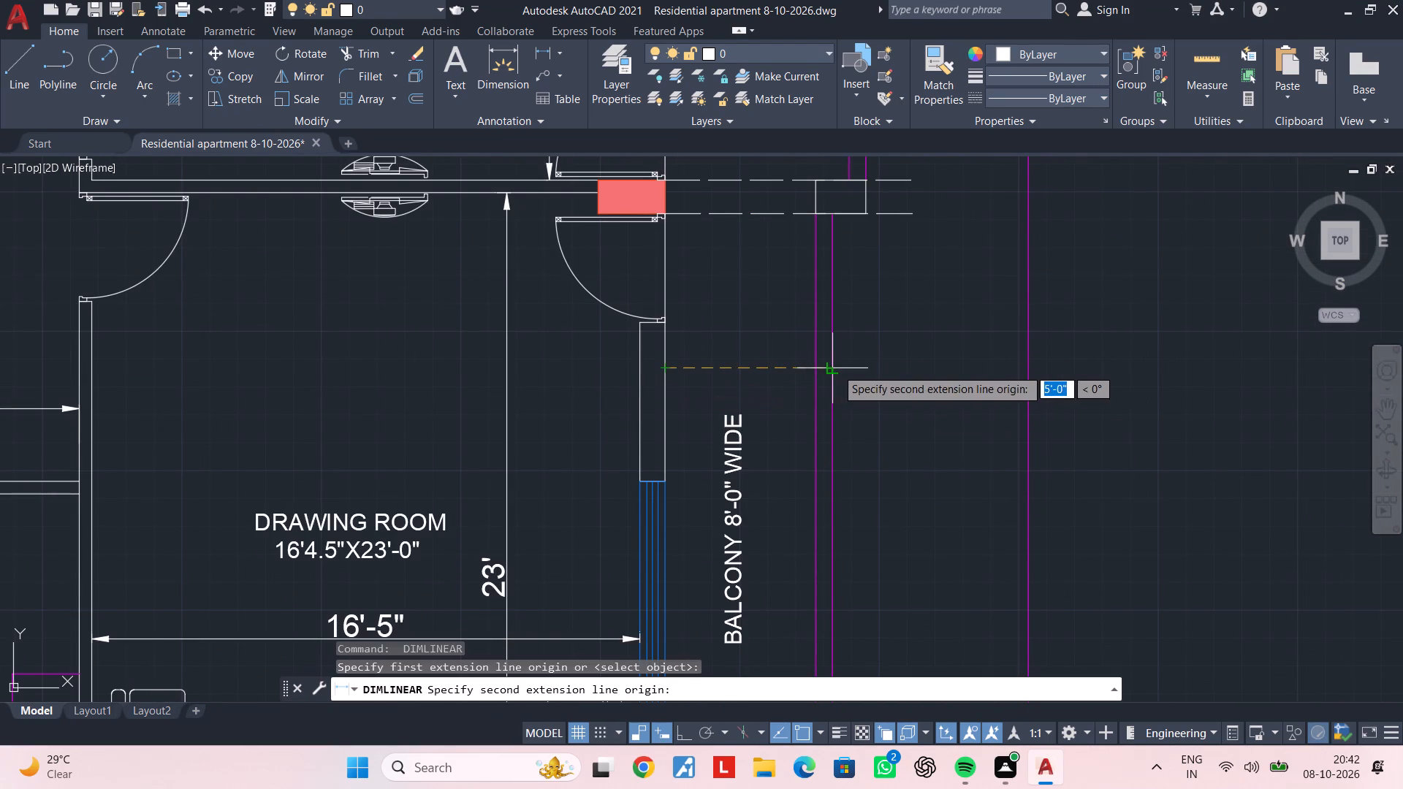
left_click(836, 368)
left_click(767, 368)
Change the drawing room's balcony label to read BALCONY 5'-0" WIDE.
middle_click_drag(770, 451, 774, 408)
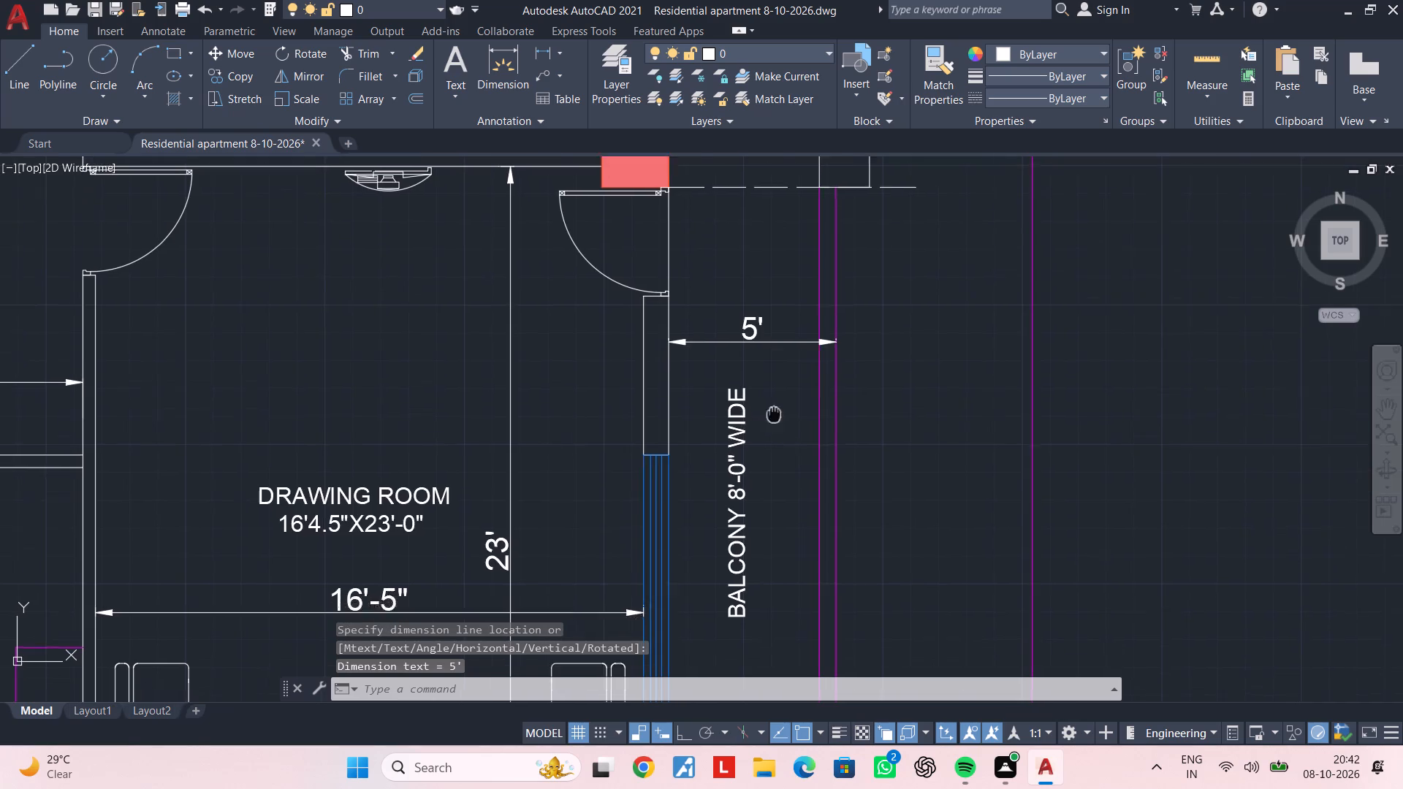
middle_click_drag(774, 408, 773, 373)
double_click(738, 441)
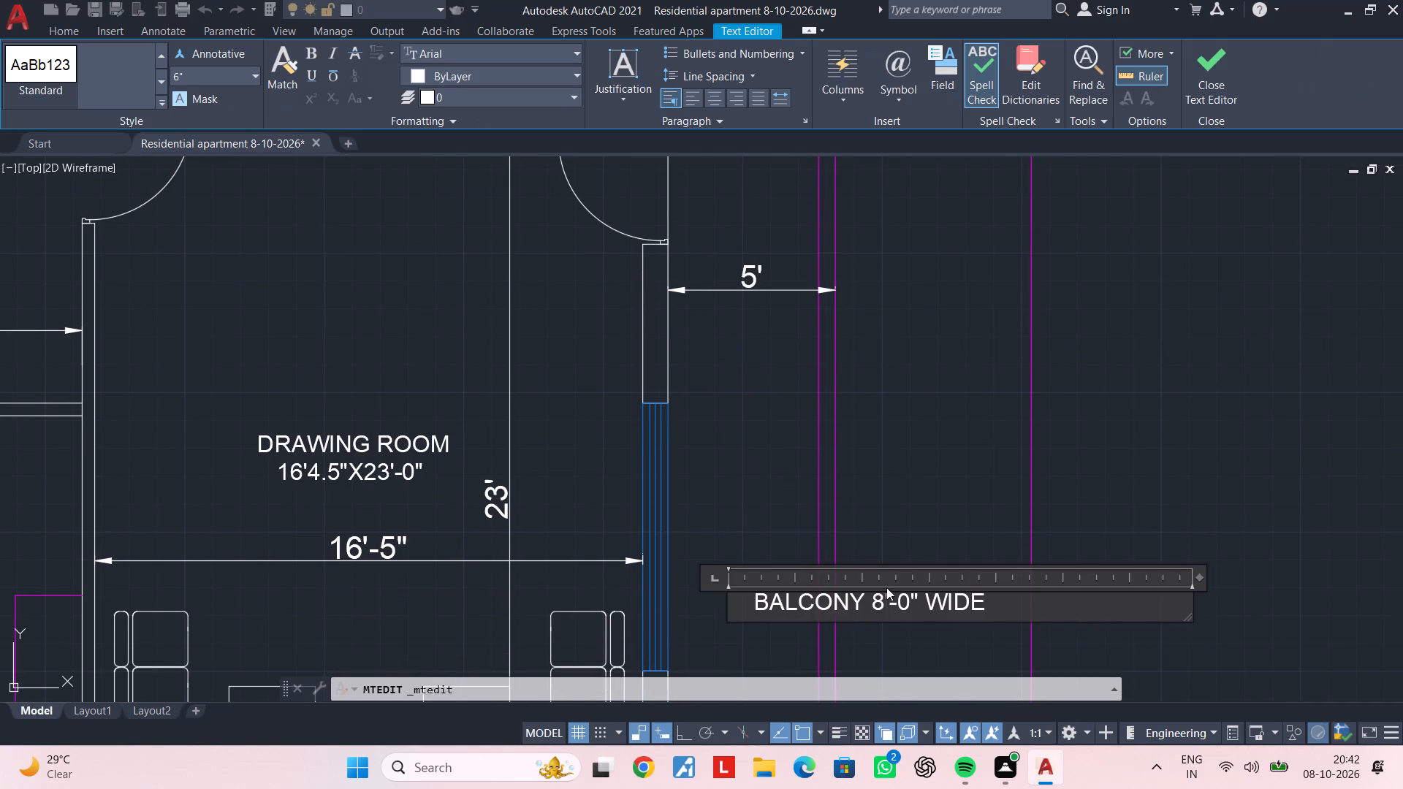
scroll(881, 595, "up", 2)
key("BackSpace")
key("5")
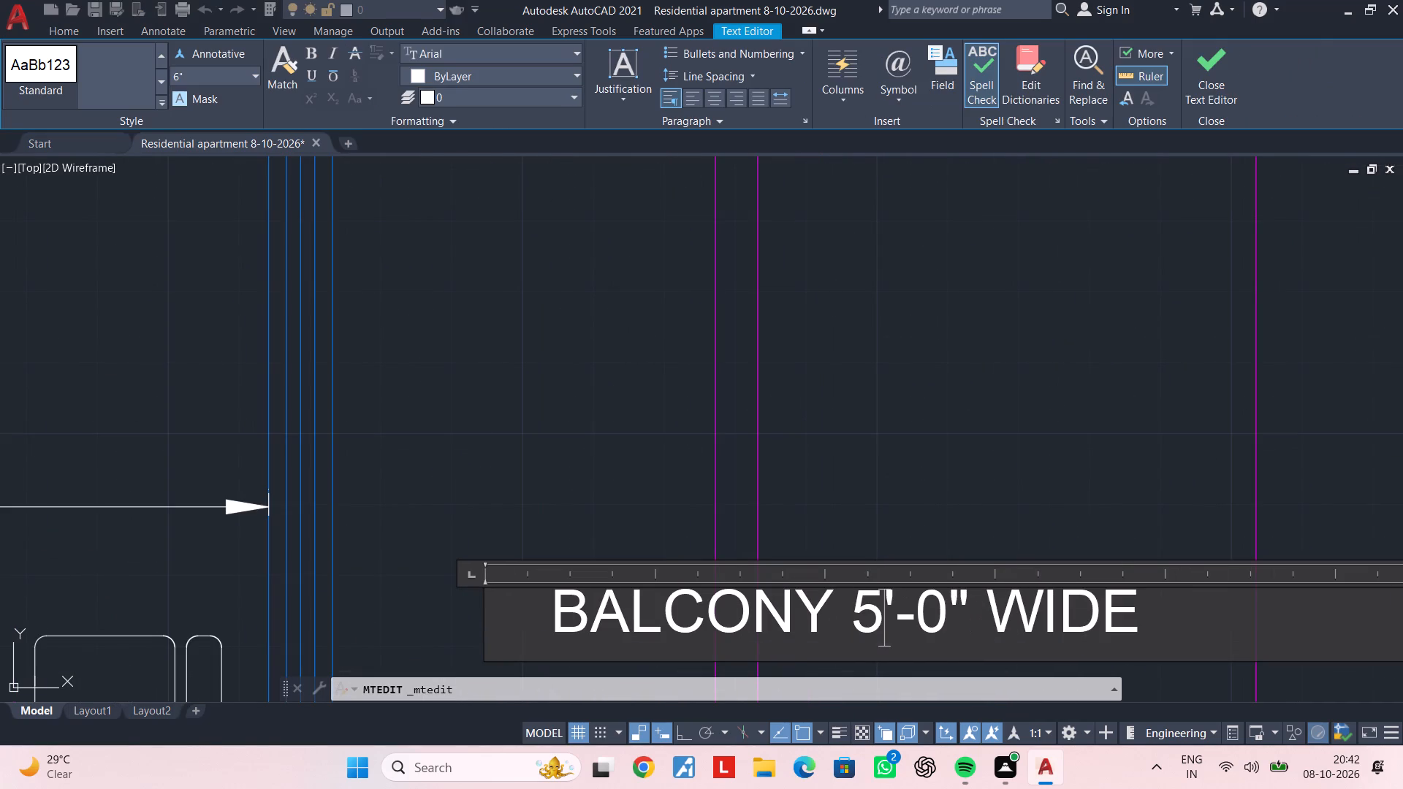
left_click(1028, 446)
Change the bedroom's balcony label to read BALCONY 6'-0" WIDE.
scroll(1024, 446, "down", 5)
middle_click_drag(897, 300, 878, 480)
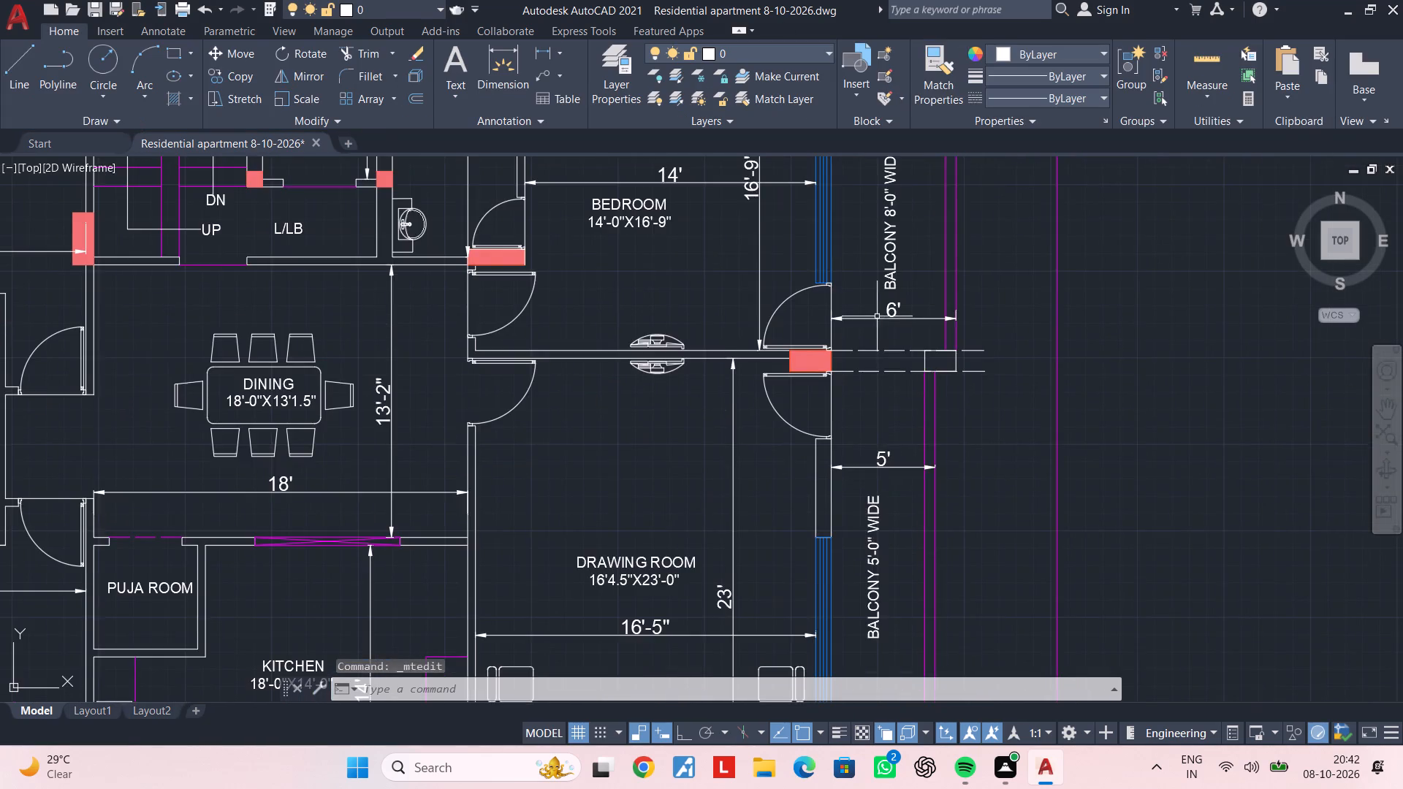
middle_click_drag(878, 314, 855, 441)
scroll(869, 380, "up", 2)
double_click(866, 374)
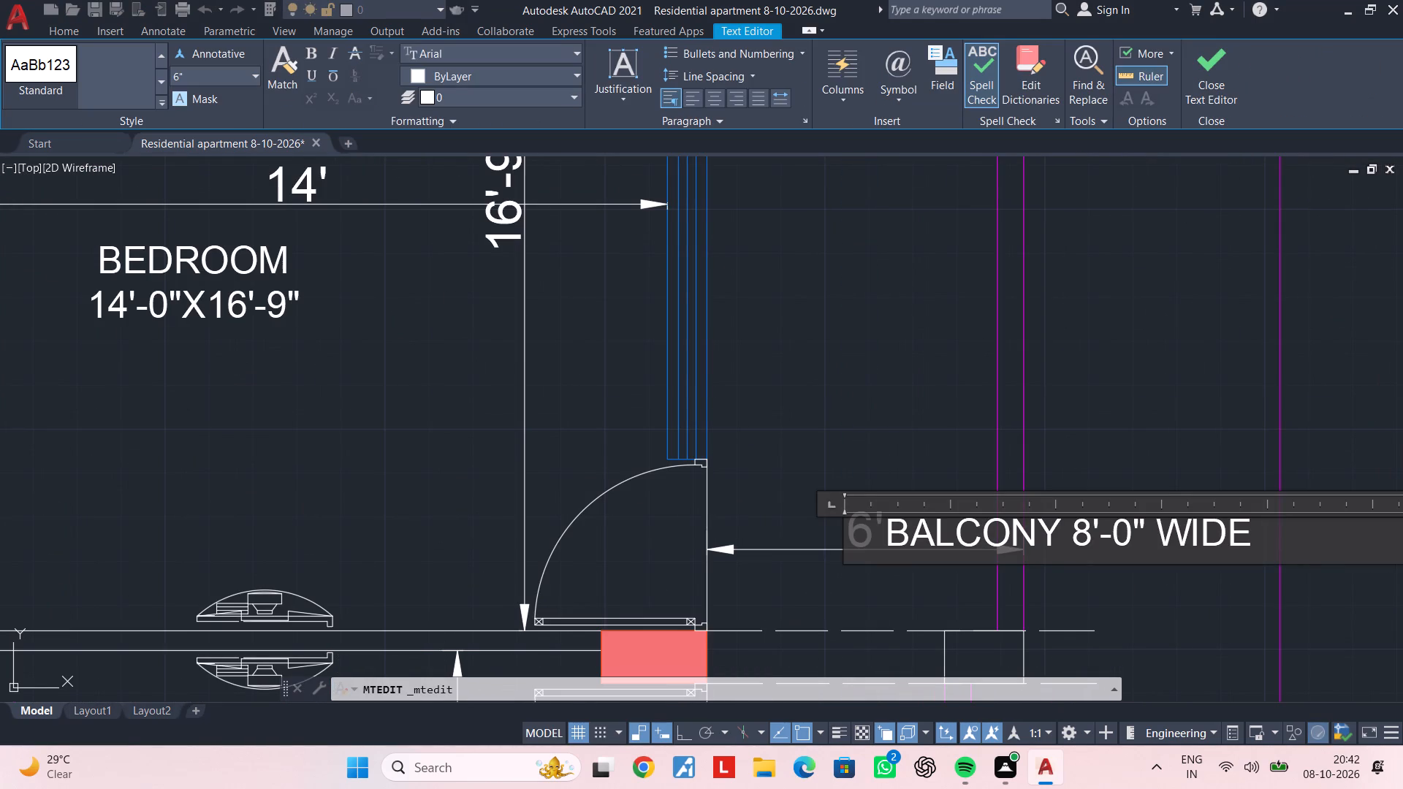
left_click(1087, 525)
key("BackSpace")
key("6")
left_click(1151, 448)
Move the bedroom's balcony label slightly north, away from the balcony width dimension.
scroll(1152, 449, "down", 4)
scroll(1021, 430, "up", 2)
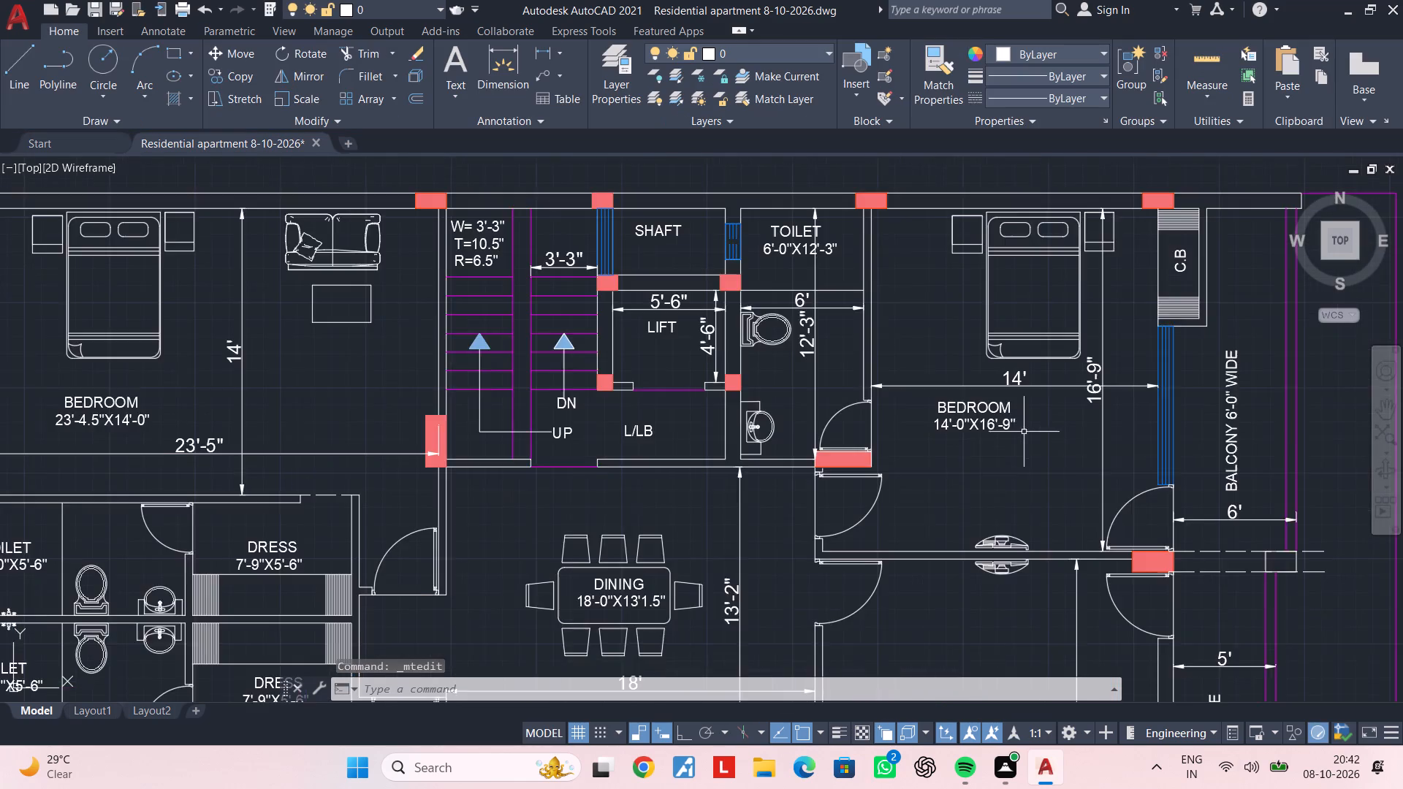
middle_click_drag(1326, 439, 787, 432)
scroll(721, 449, "up", 1)
left_click(680, 451)
type("M")
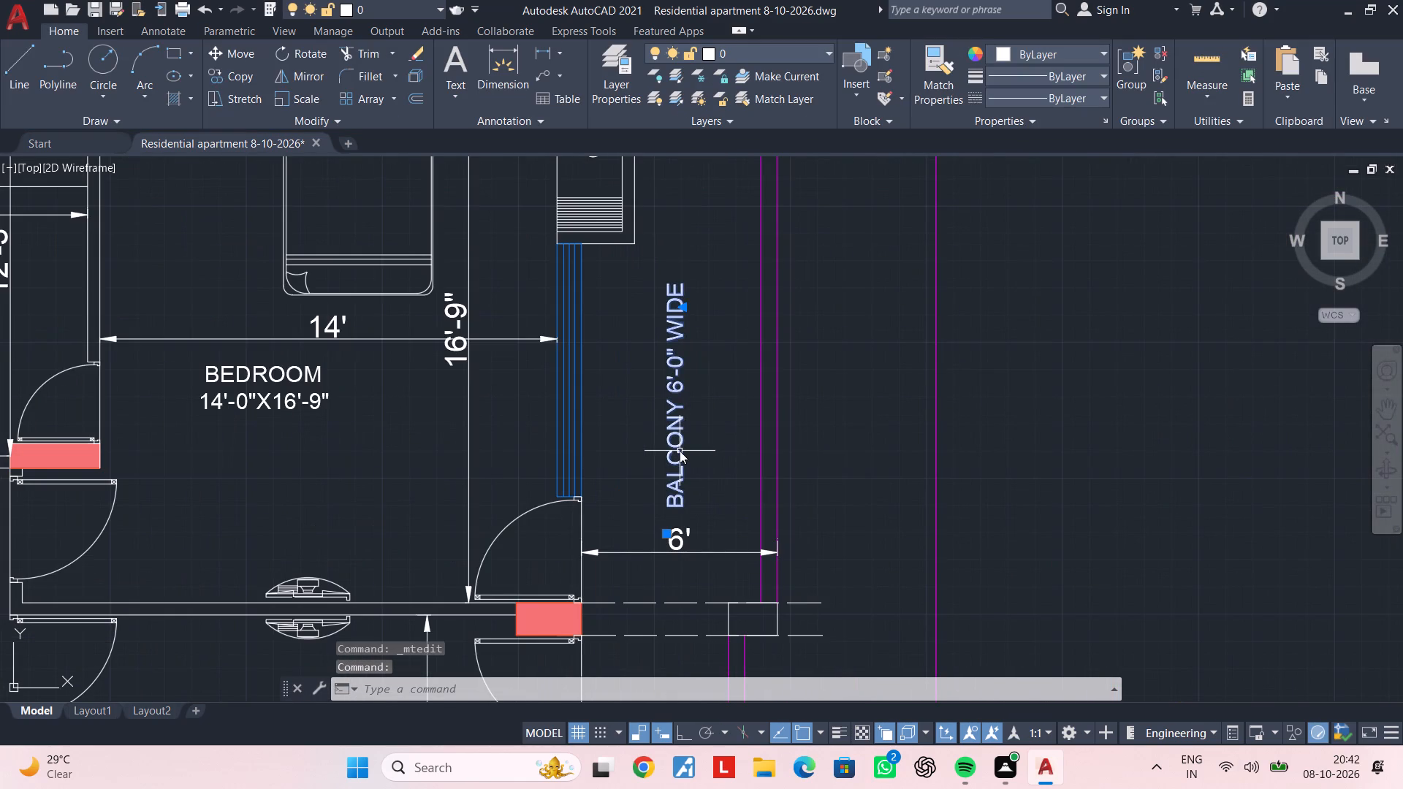
key("space")
left_click(680, 451)
left_click(680, 441)
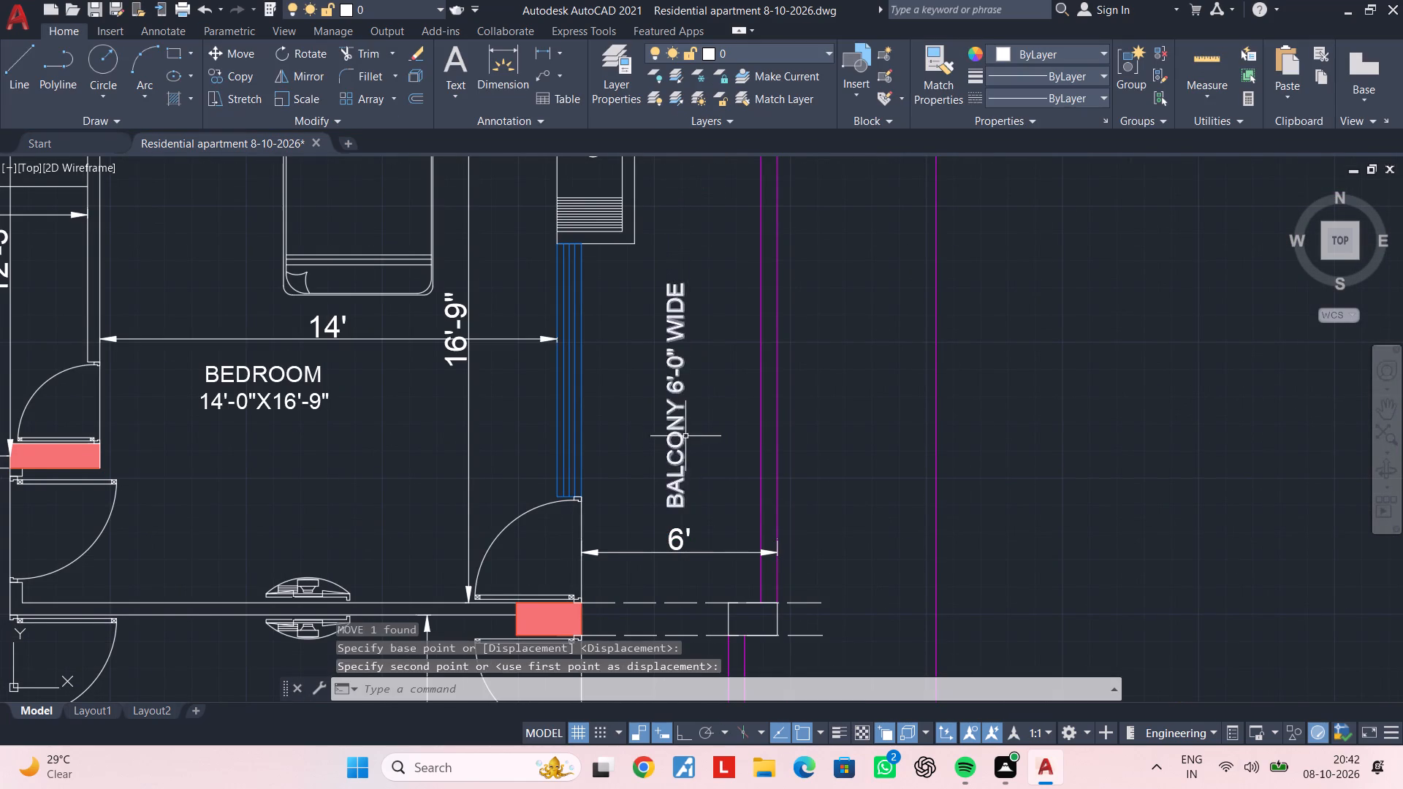
In the next plan to the east, delete the BALCONY 8'-0" WIDE label and the dashed vertical line beside it.
scroll(764, 452, "down", 3)
middle_click_drag(896, 468, 550, 449)
middle_click_drag(1011, 480, 625, 381)
scroll(948, 391, "up", 1)
middle_click_drag(964, 405, 932, 410)
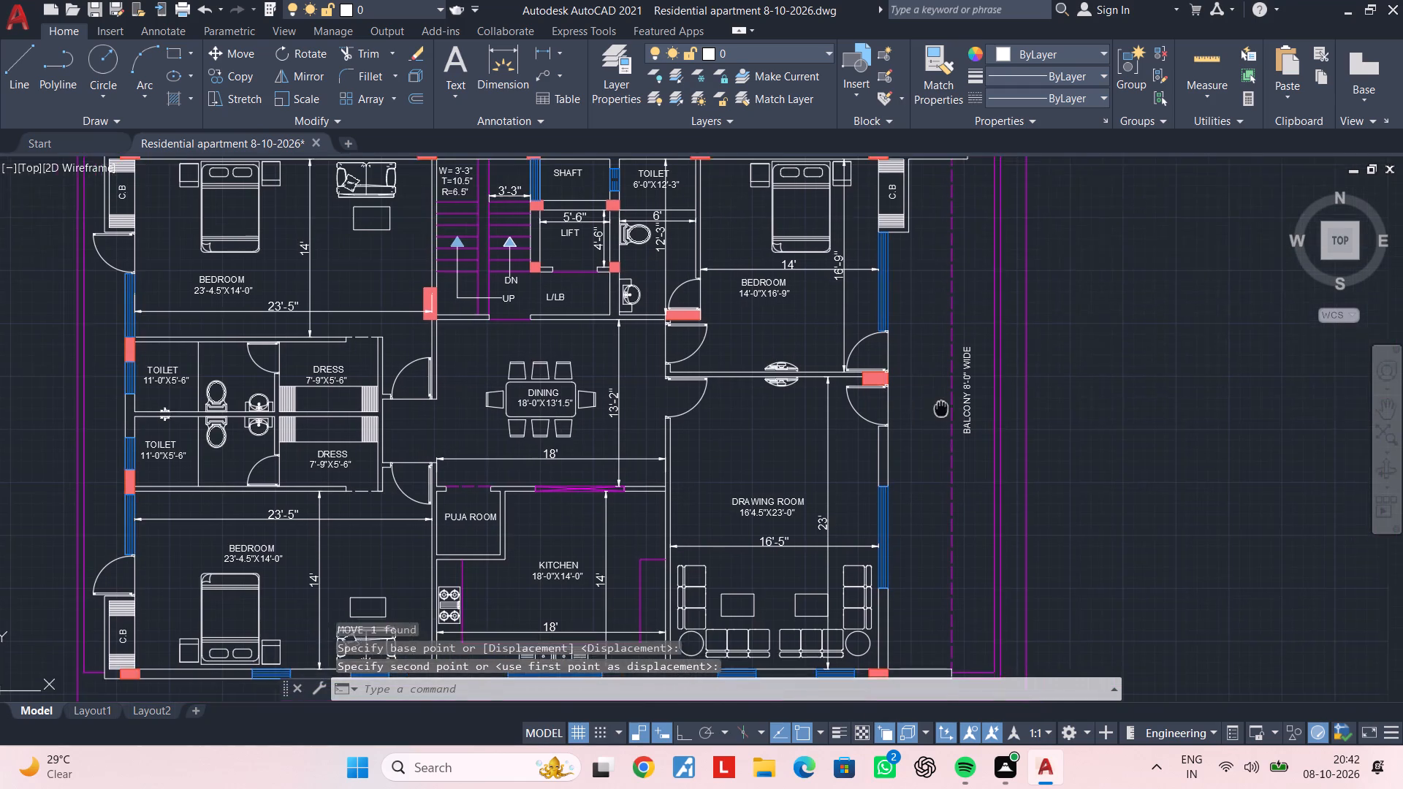
middle_click_drag(932, 410, 866, 414)
scroll(877, 412, "down", 3)
scroll(877, 412, "up", 5)
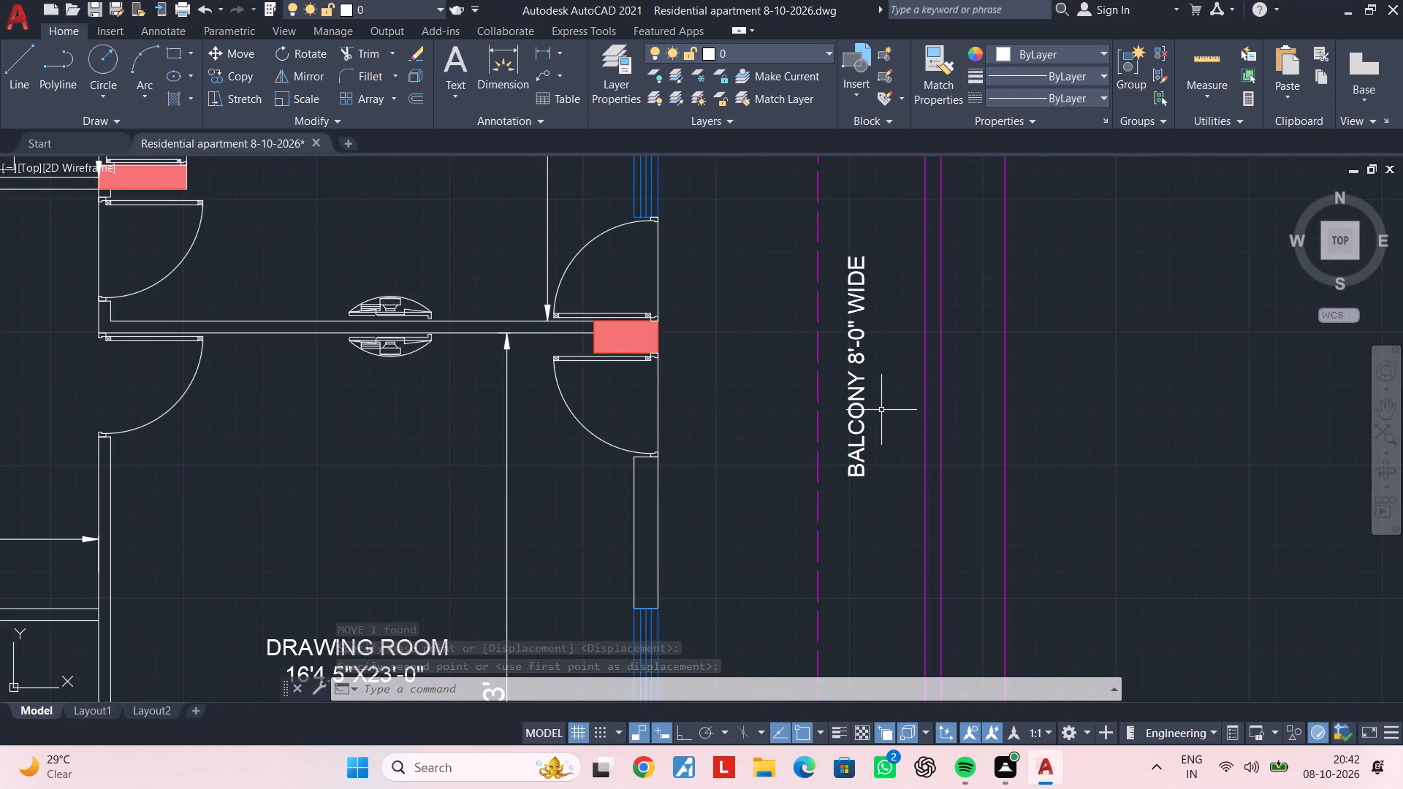
left_click(881, 409)
left_click(806, 420)
key("Delete")
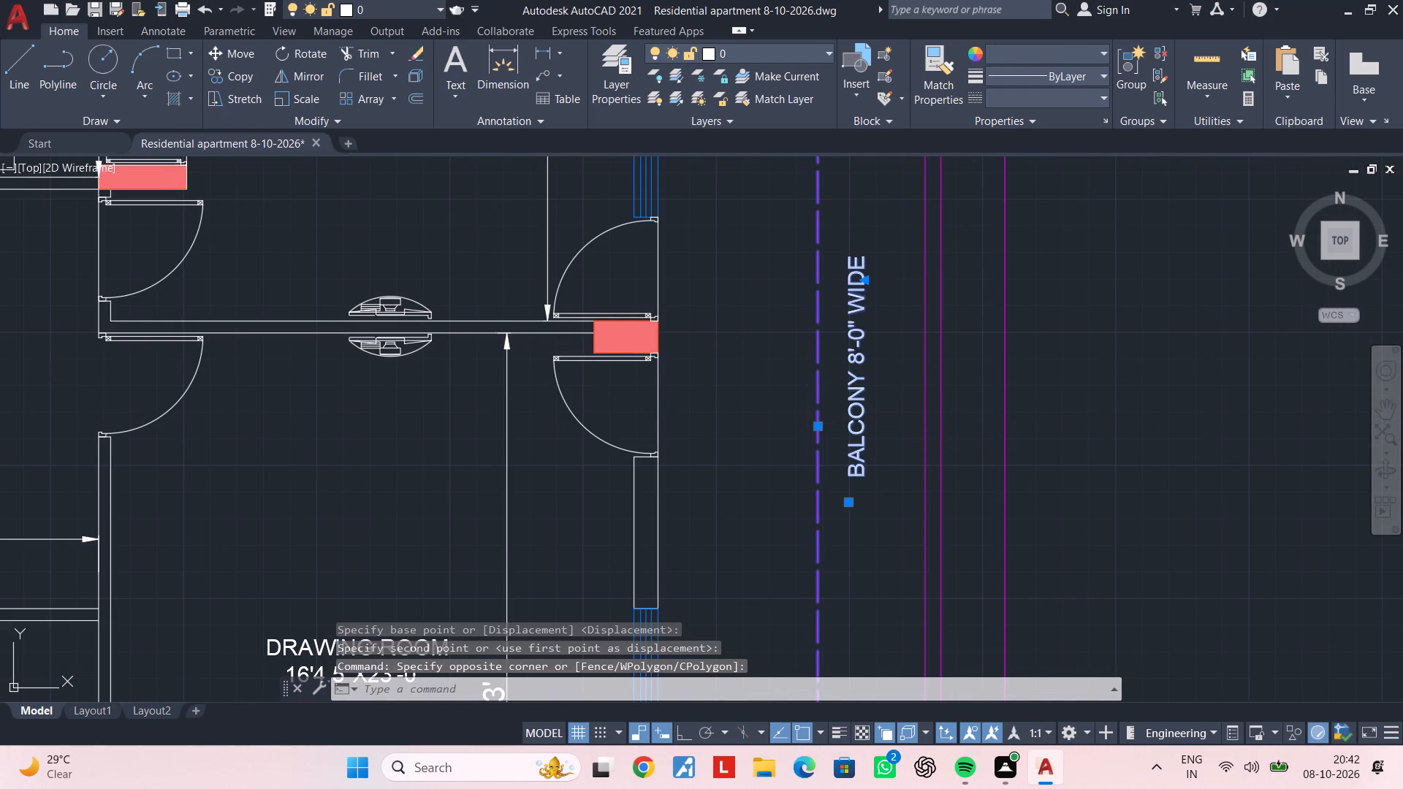
Delete the two vertical magenta parapet lines of the same plan's east balcony, keeping the outer boundary line.
scroll(932, 447, "down", 3)
scroll(933, 428, "up", 2)
left_click(942, 427)
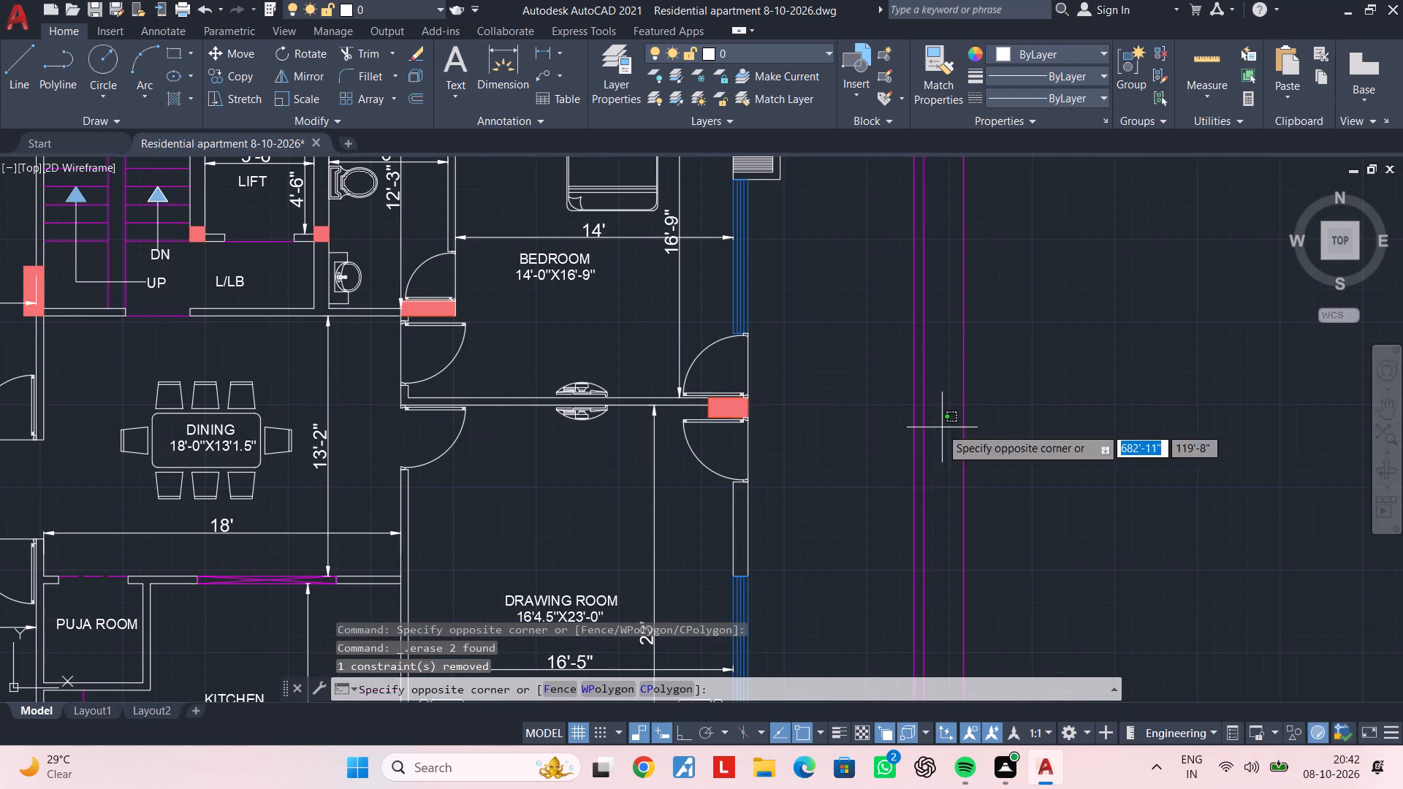
left_click(891, 434)
key("Delete")
Delete the two short horizontal magenta lines extending east from the end of the south wall.
scroll(881, 435, "down", 3)
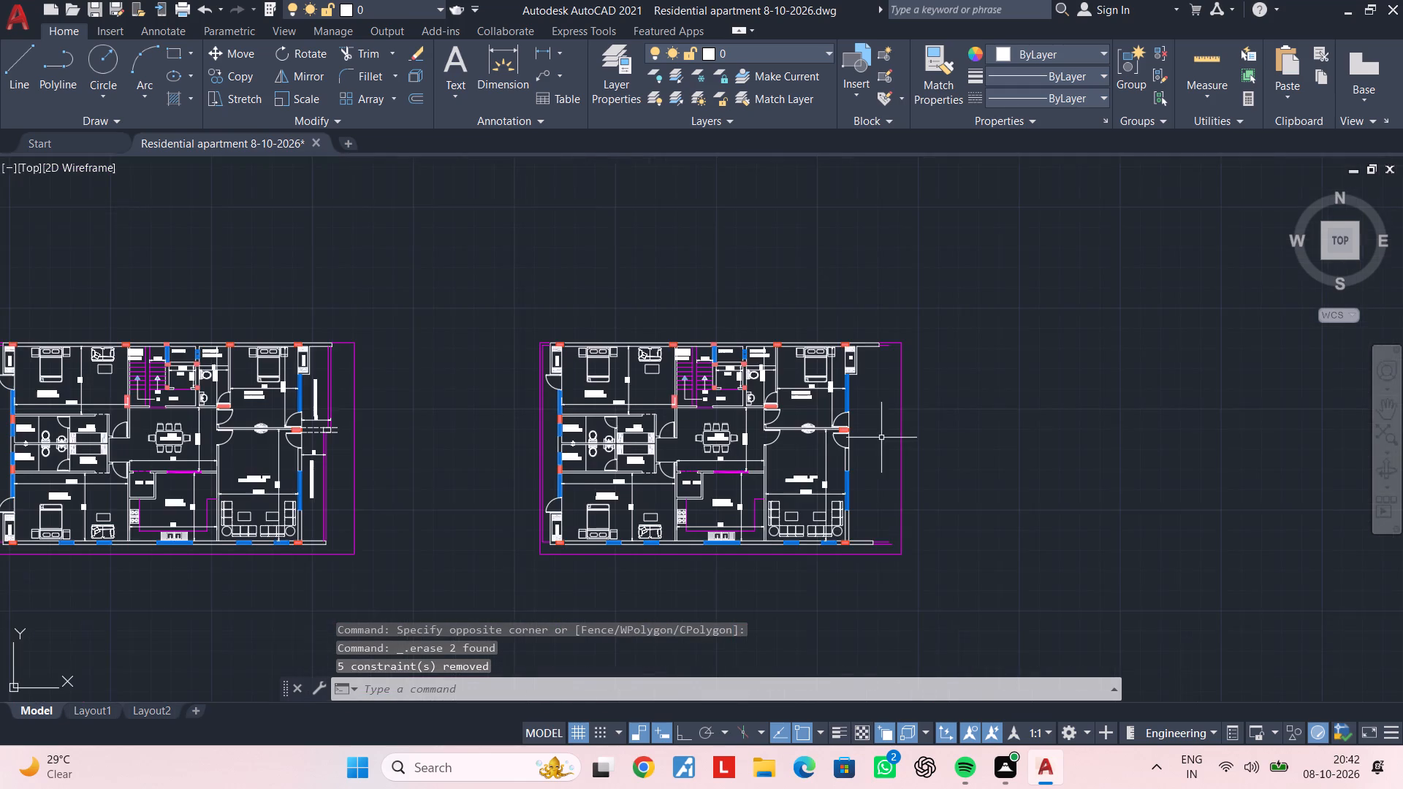
middle_click_drag(881, 438, 886, 362)
scroll(889, 456, "up", 4)
left_click_drag(870, 514, 864, 506)
left_click(852, 469)
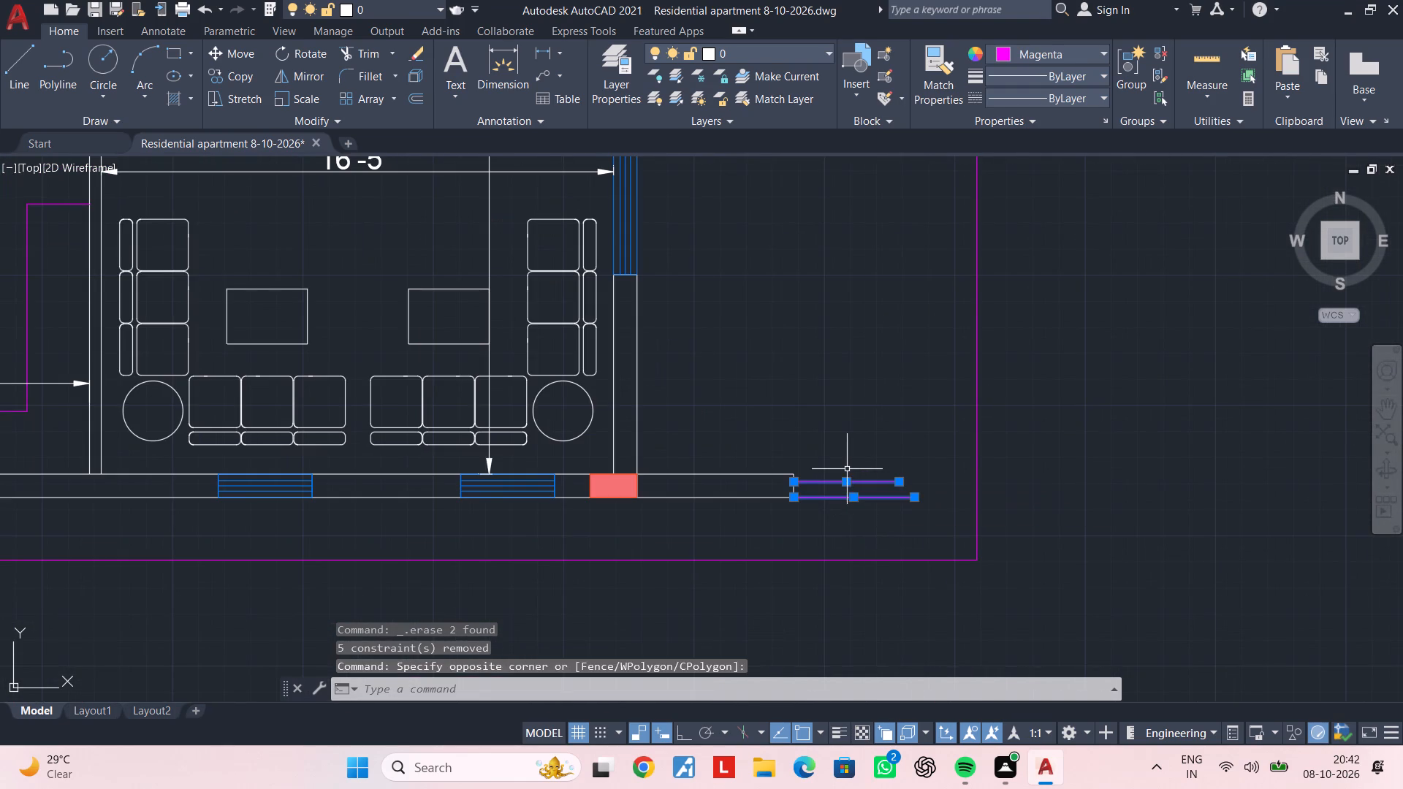
key("Delete")
Delete the leftover short horizontal magenta line at the east end of the north wall.
scroll(923, 434, "down", 3)
scroll(909, 321, "down", 1)
middle_click_drag(913, 330, 863, 596)
scroll(848, 463, "up", 3)
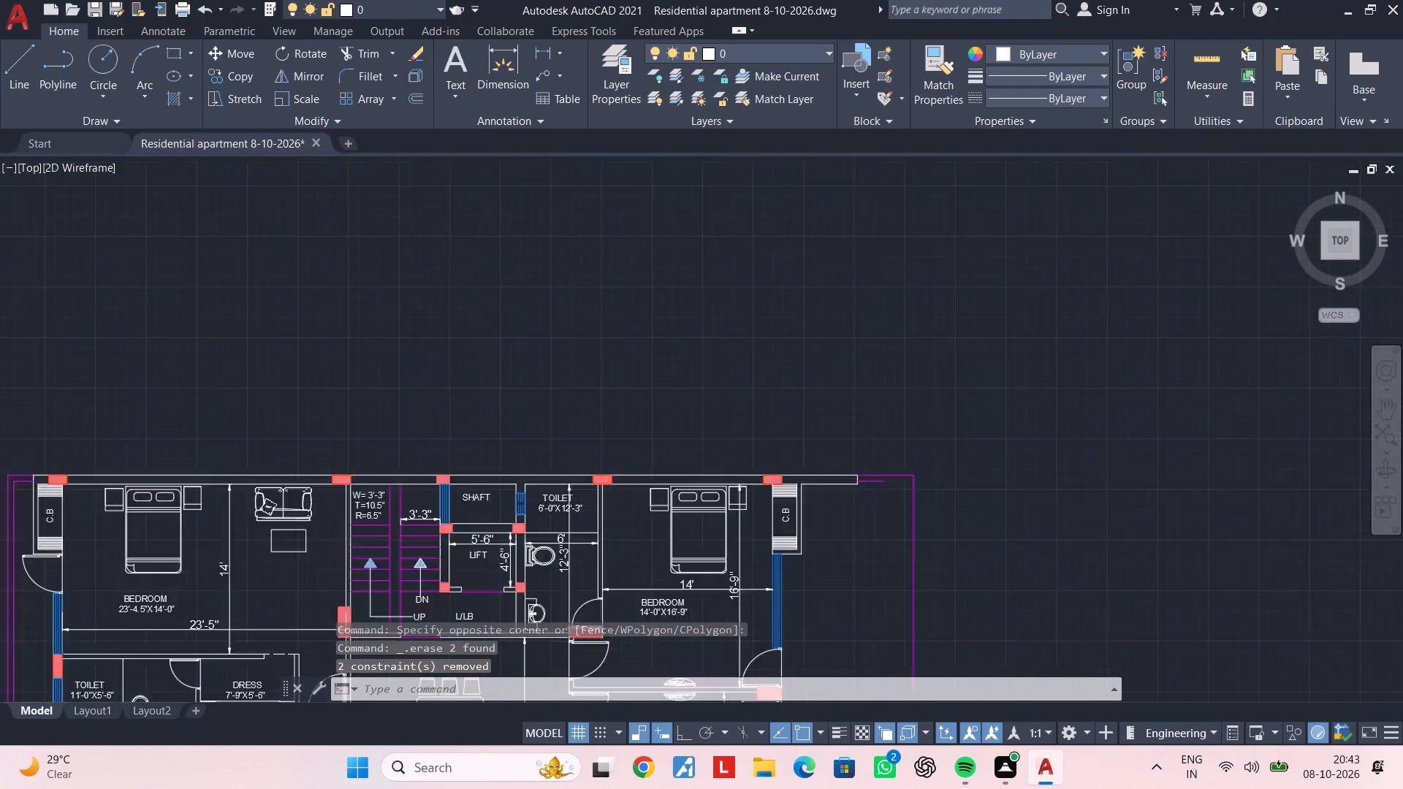
scroll(878, 512, "up", 3)
left_click(887, 487)
left_click(871, 428)
key("Delete")
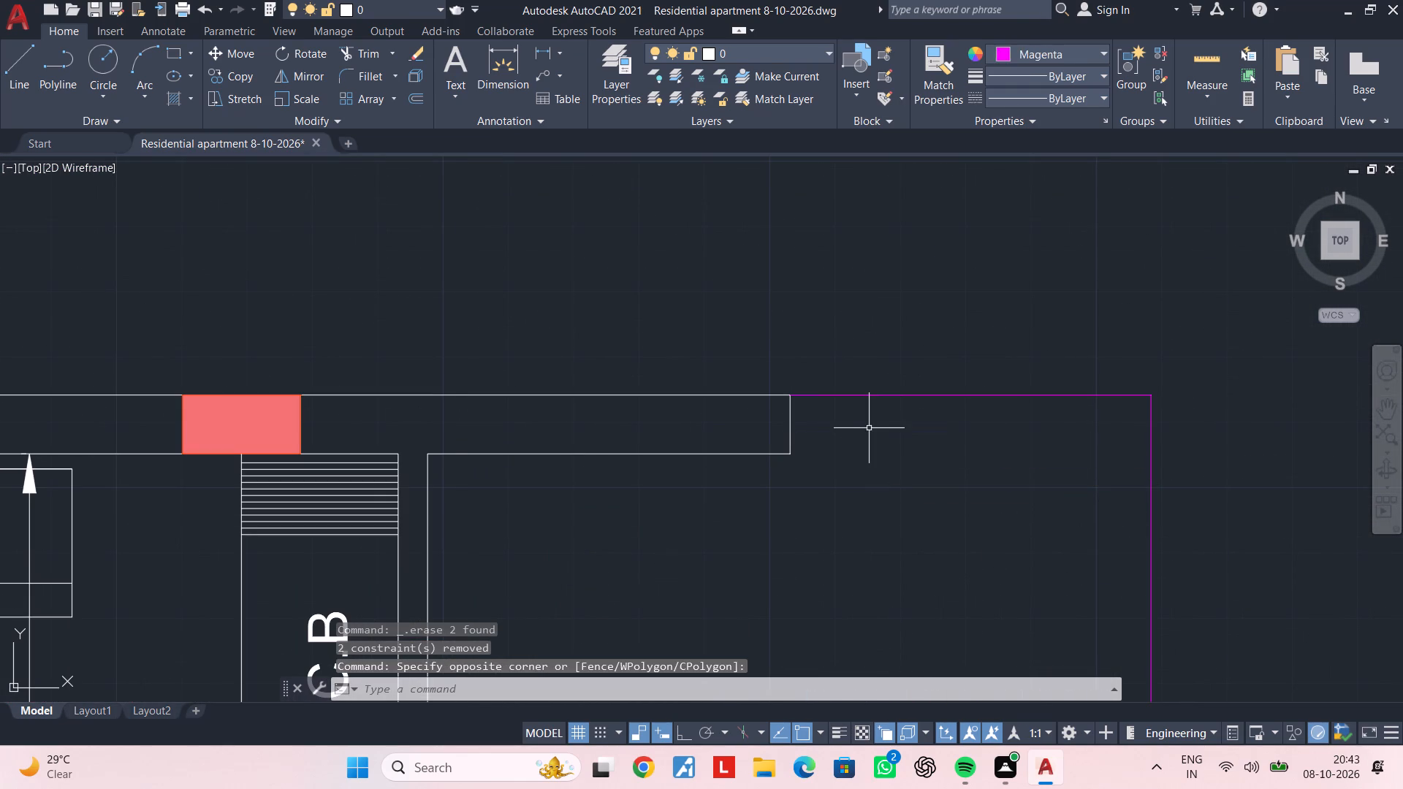
Save the drawing.
scroll(871, 428, "down", 6)
middle_click_drag(867, 465, 886, 335)
middle_click_drag(876, 401, 876, 379)
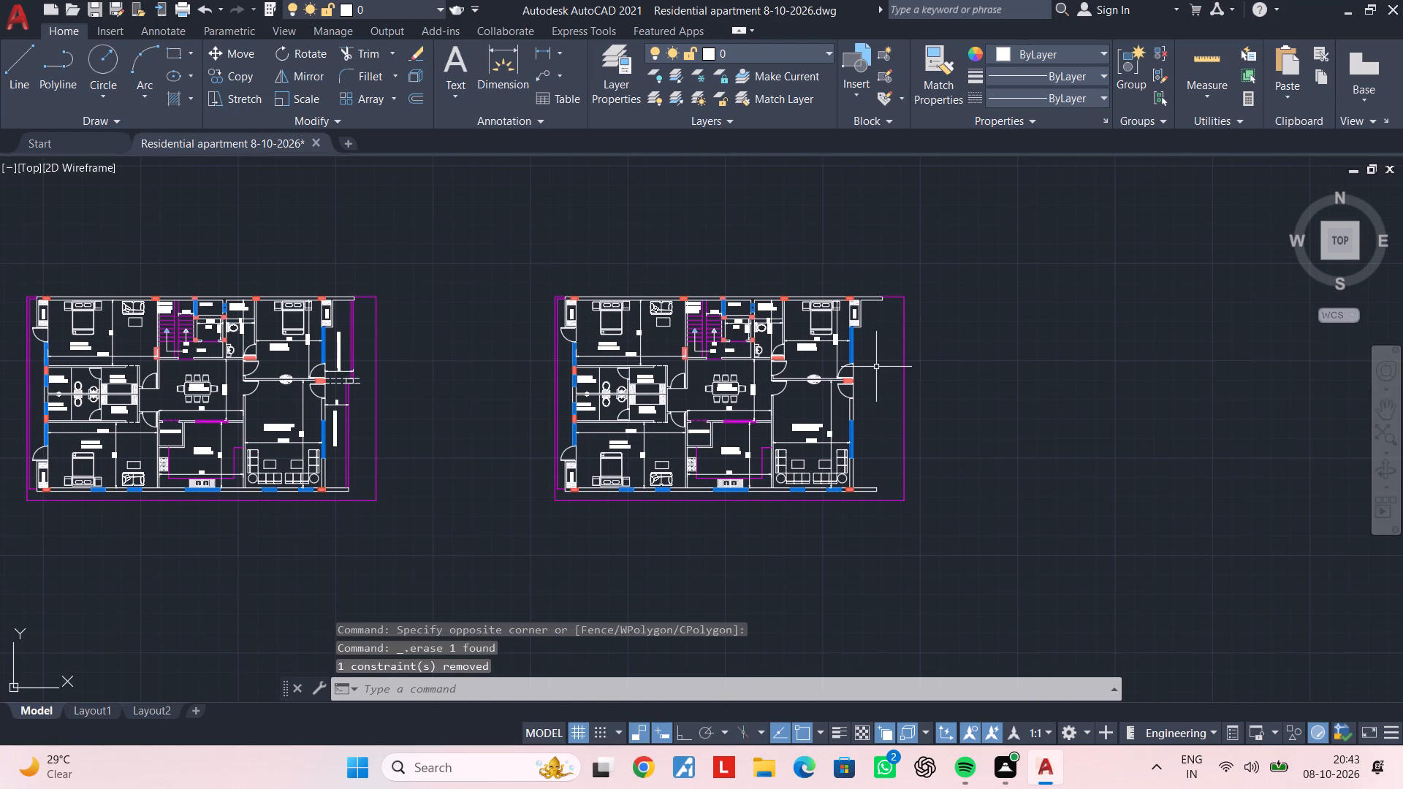
key("ctrl+s")
key("ctrl+s")
key("ctrl+s")
middle_click_drag(447, 385, 727, 367)
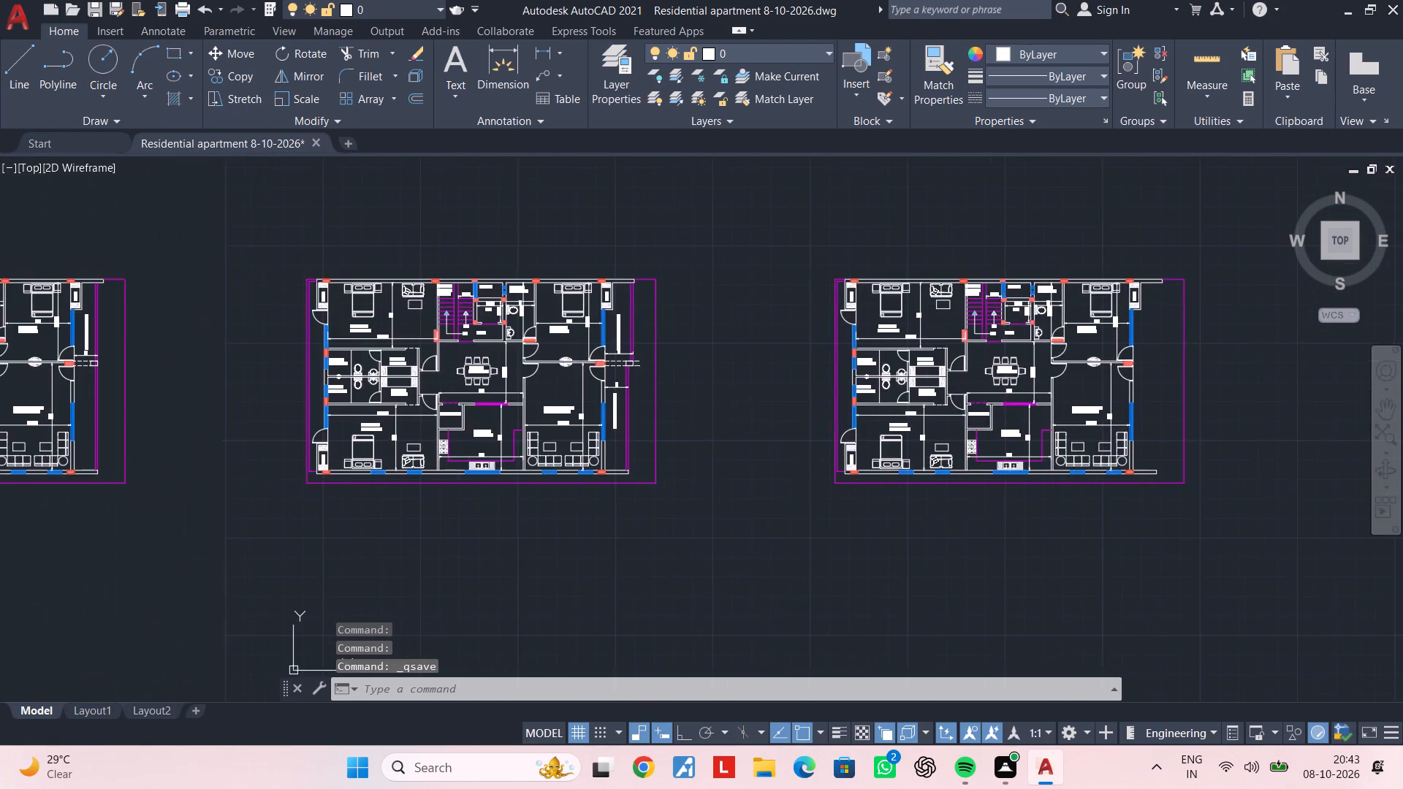
Examine the east balcony layouts of the plans in the row, including the one with 5' and 6' wide sections.
scroll(609, 378, "up", 3)
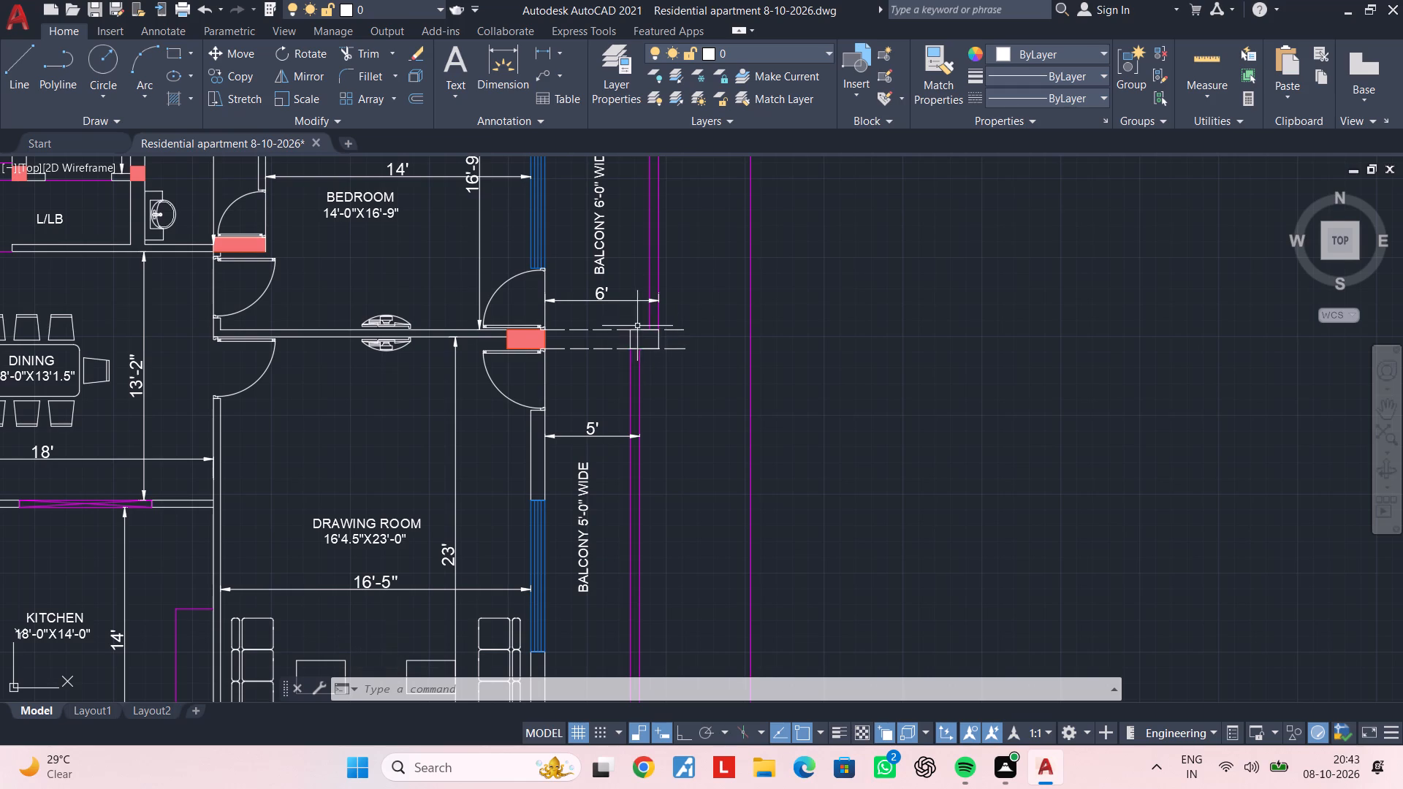
scroll(663, 323, "down", 1)
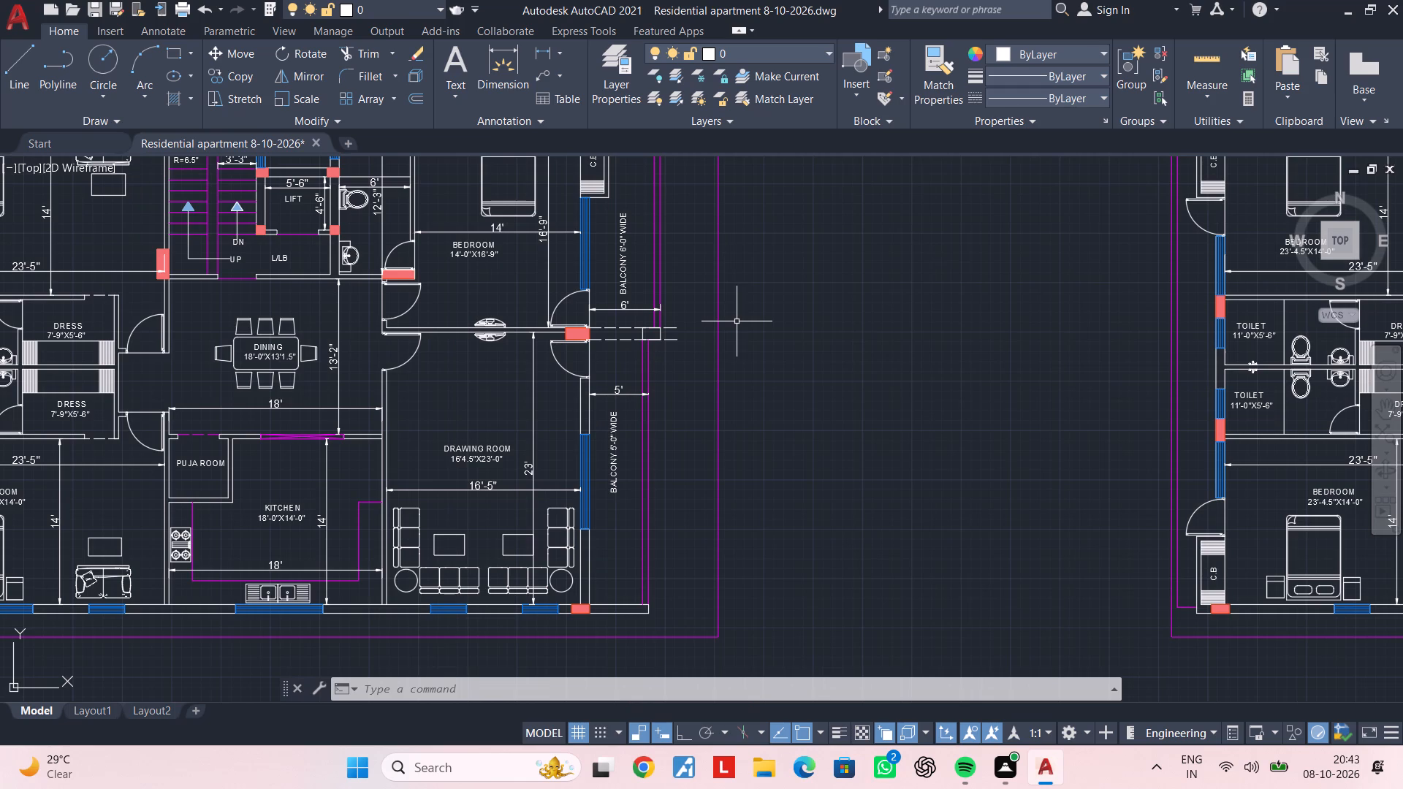
scroll(525, 355, "down", 2)
middle_click_drag(515, 359, 596, 359)
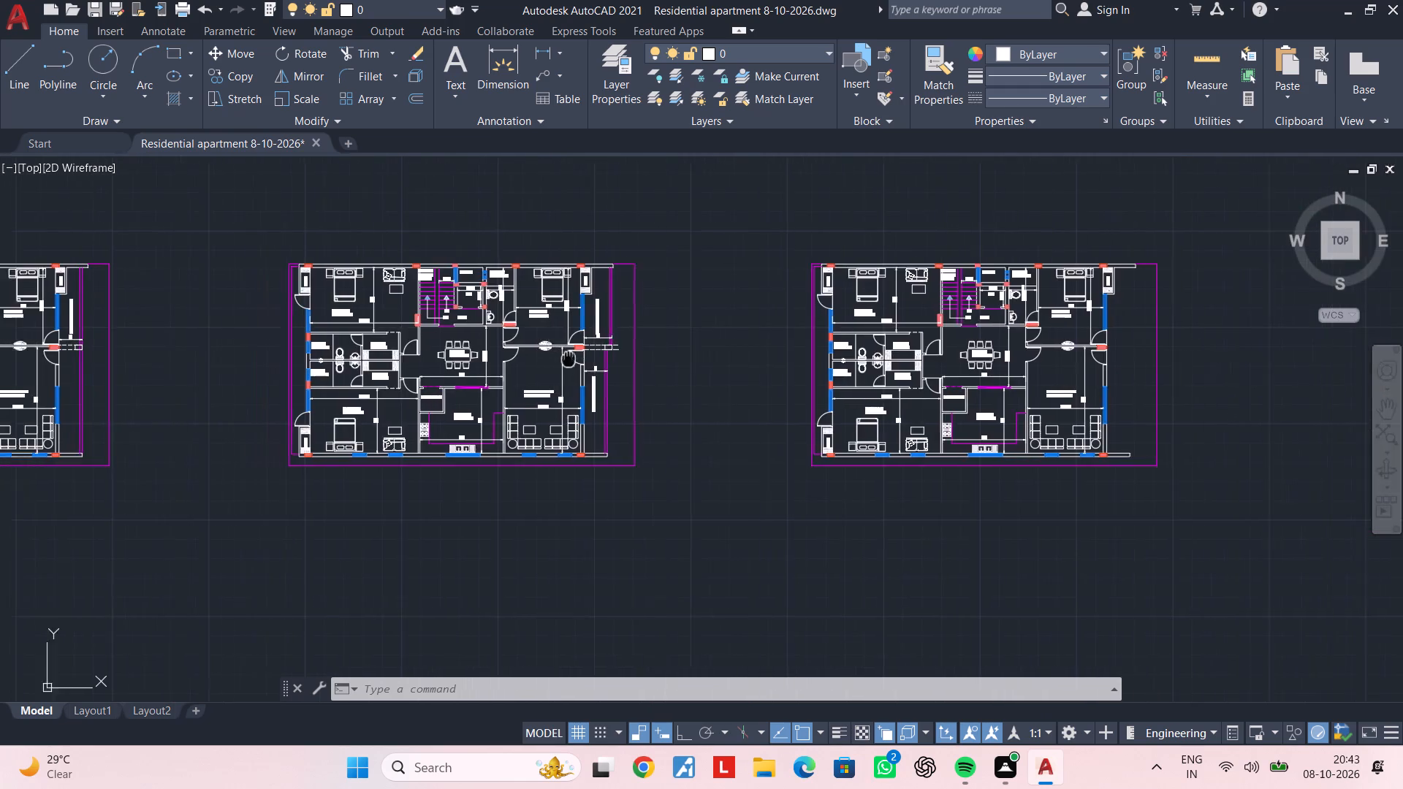
middle_click_drag(596, 359, 926, 364)
scroll(425, 368, "up", 2)
scroll(636, 373, "down", 2)
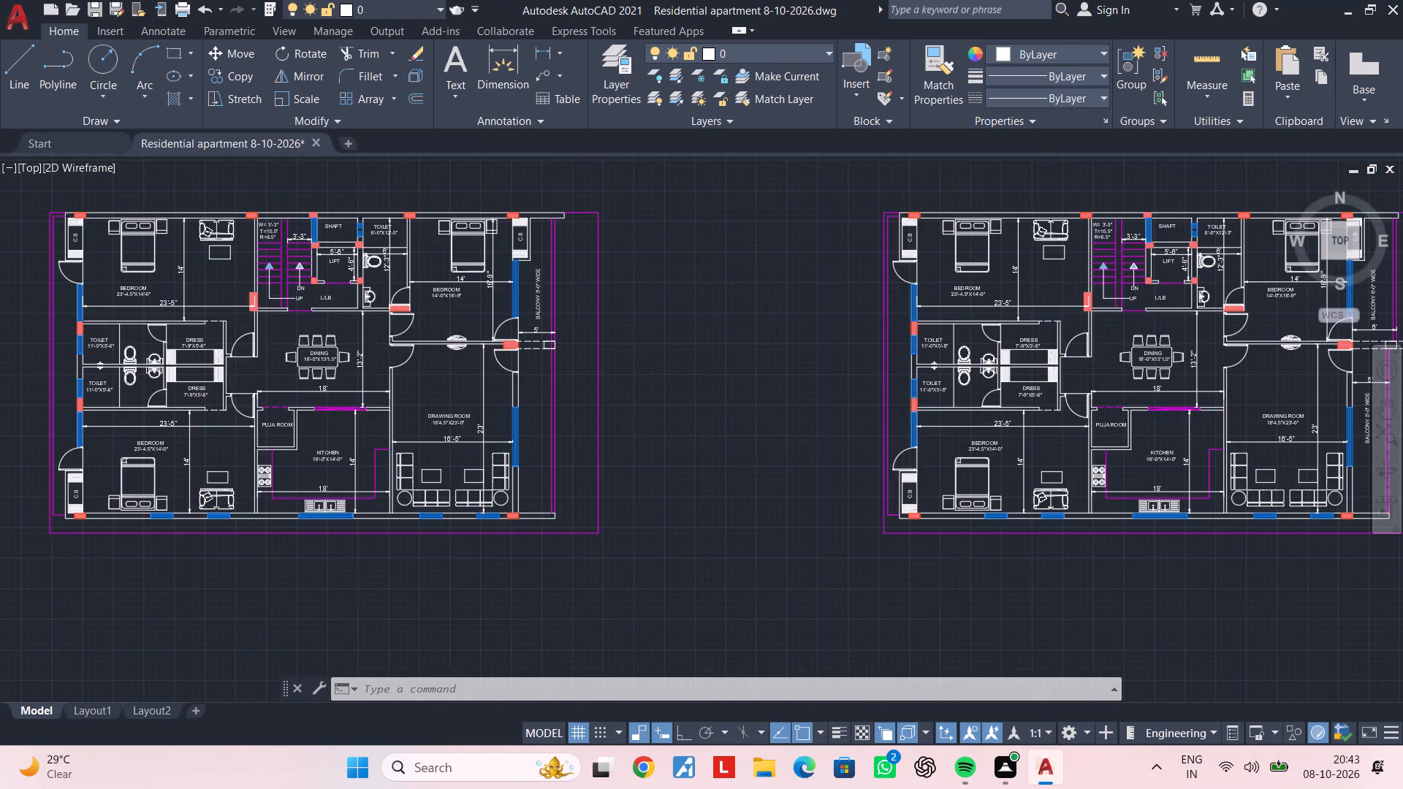
middle_click_drag(640, 373, 283, 373)
scroll(659, 334, "up", 4)
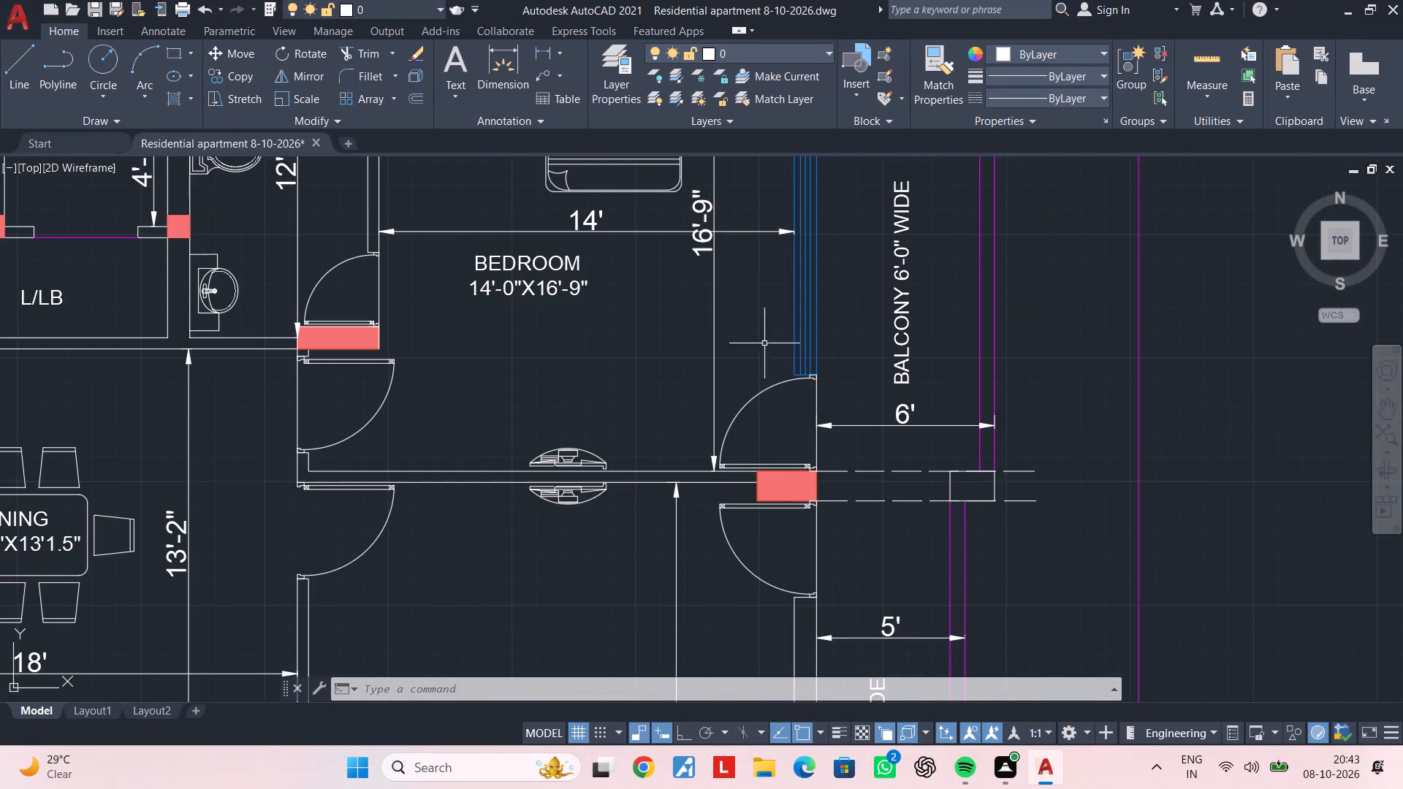
middle_click_drag(881, 384, 674, 313)
scroll(723, 378, "down", 2)
middle_click_drag(723, 378, 715, 322)
scroll(734, 414, "up", 3)
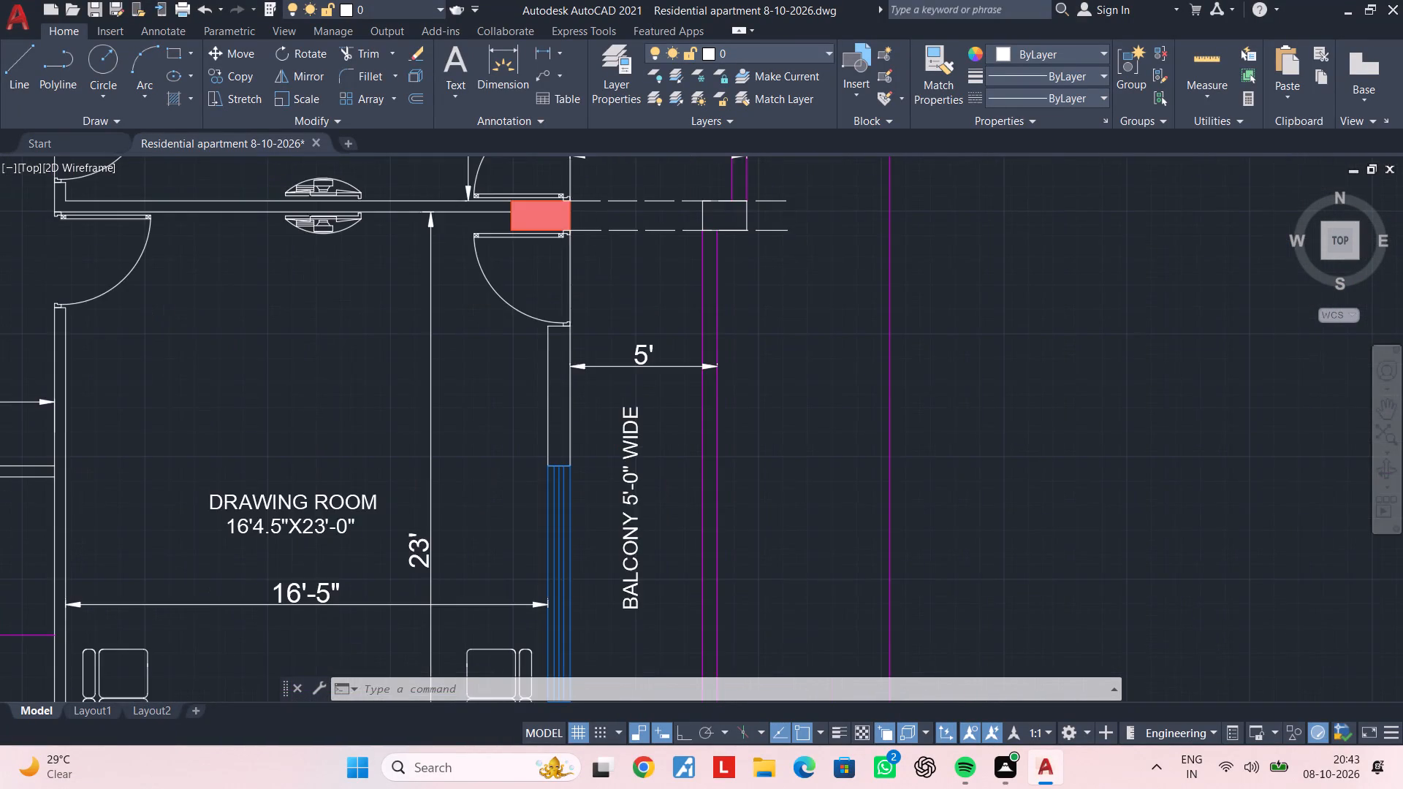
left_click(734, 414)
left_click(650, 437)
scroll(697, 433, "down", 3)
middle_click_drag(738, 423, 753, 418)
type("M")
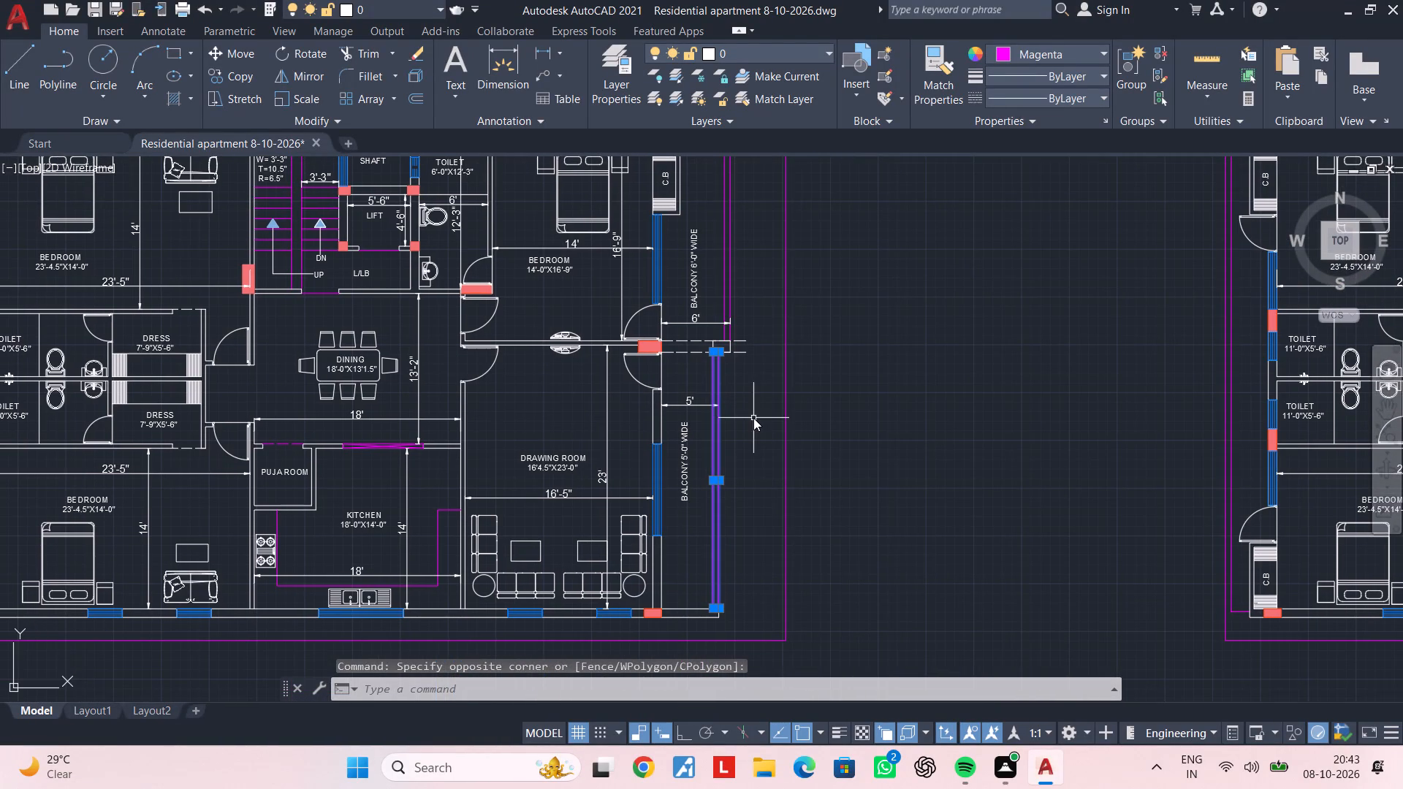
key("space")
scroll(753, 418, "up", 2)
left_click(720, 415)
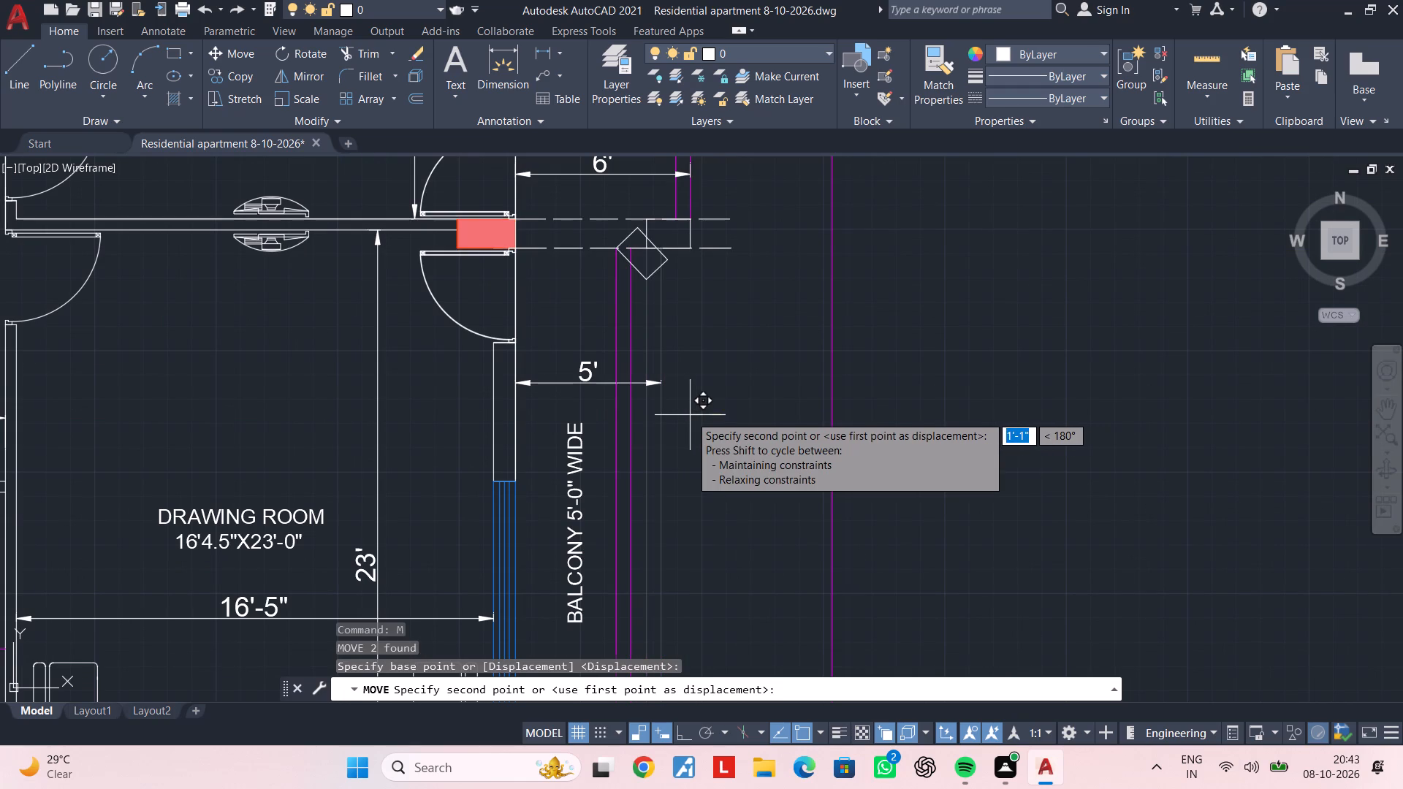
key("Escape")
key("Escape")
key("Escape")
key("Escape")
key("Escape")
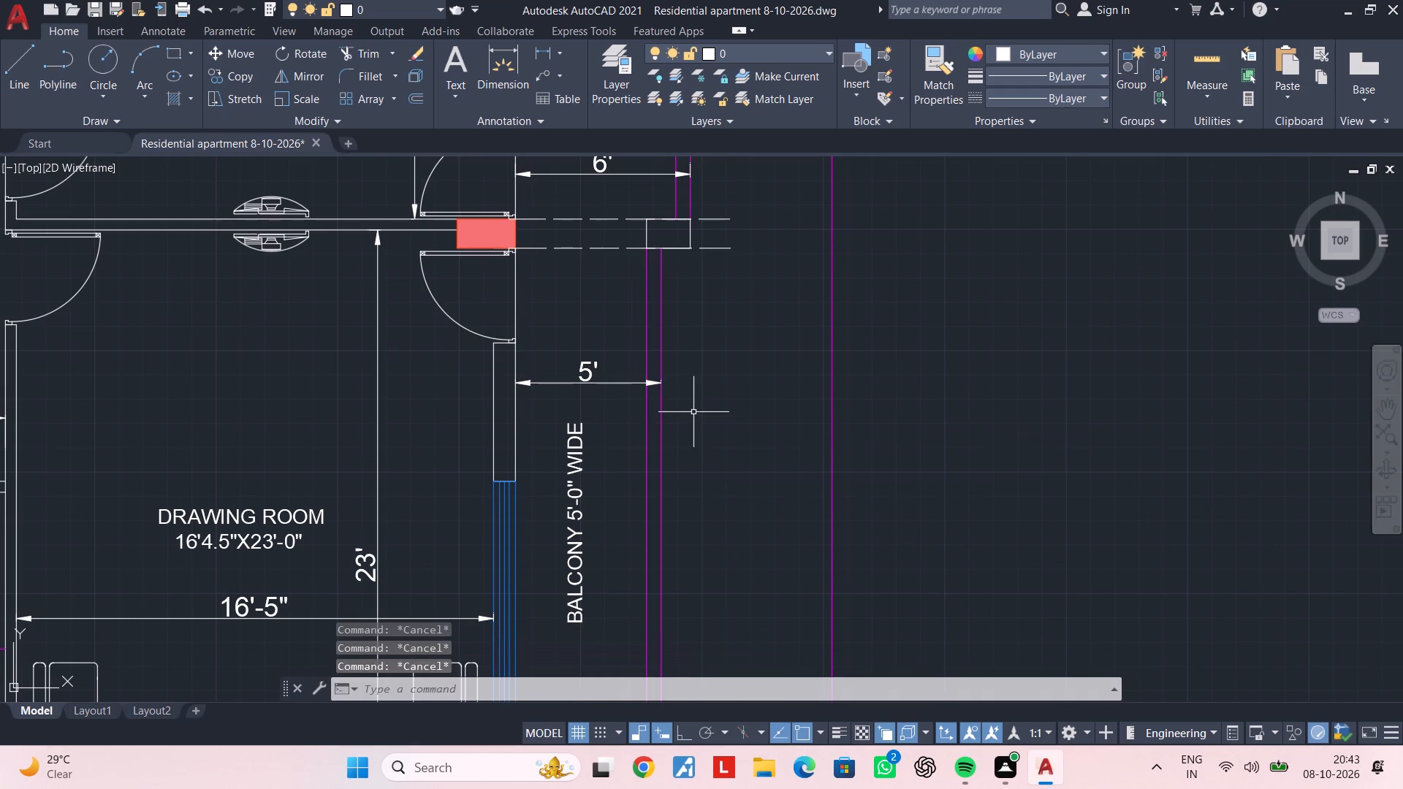
Delete the two vertical magenta parapet lines and the 5' dimension of the balcony beside the drawing room.
scroll(699, 402, "down", 1)
middle_click_drag(705, 408, 718, 458)
left_click(717, 408)
left_click(674, 408)
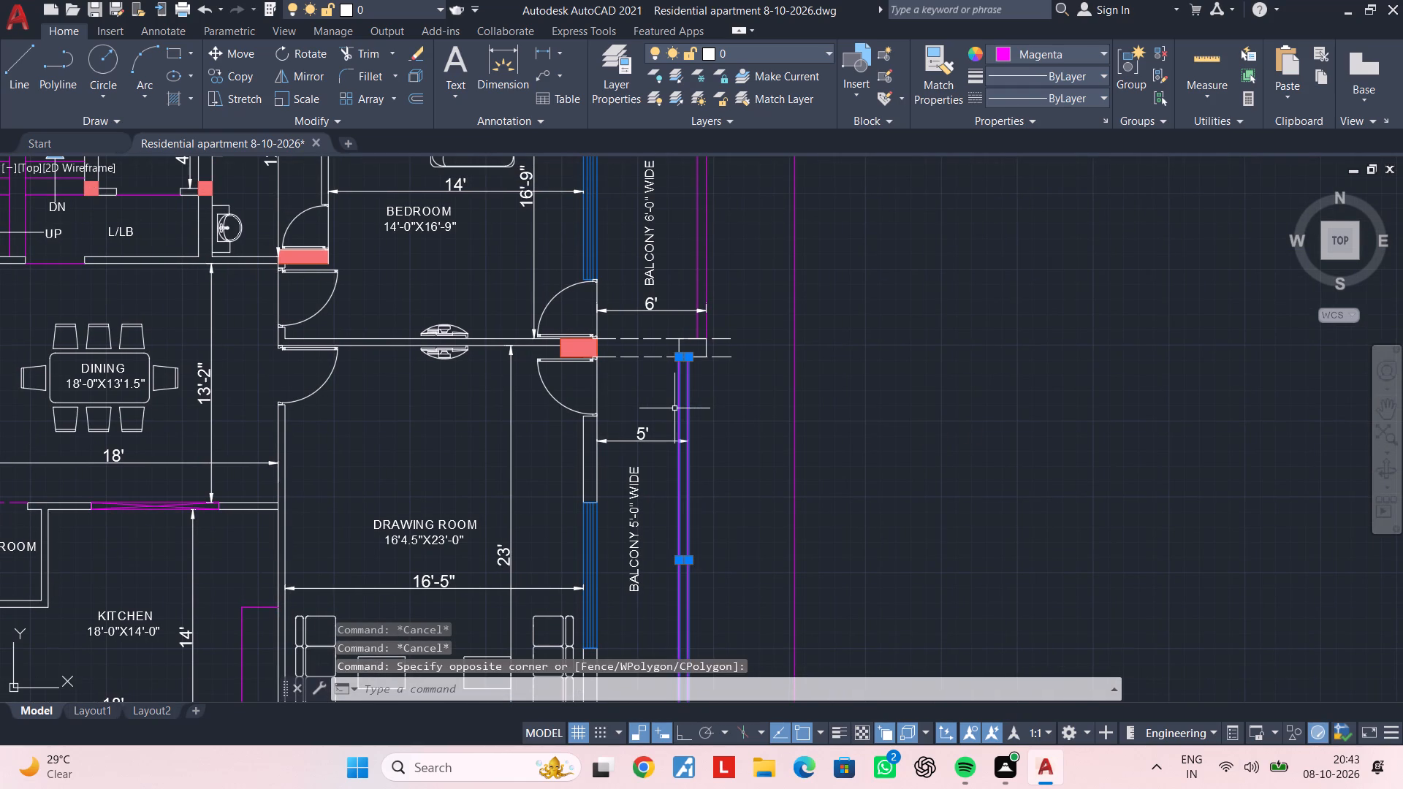
key("Delete")
left_click(682, 416)
left_click(669, 453)
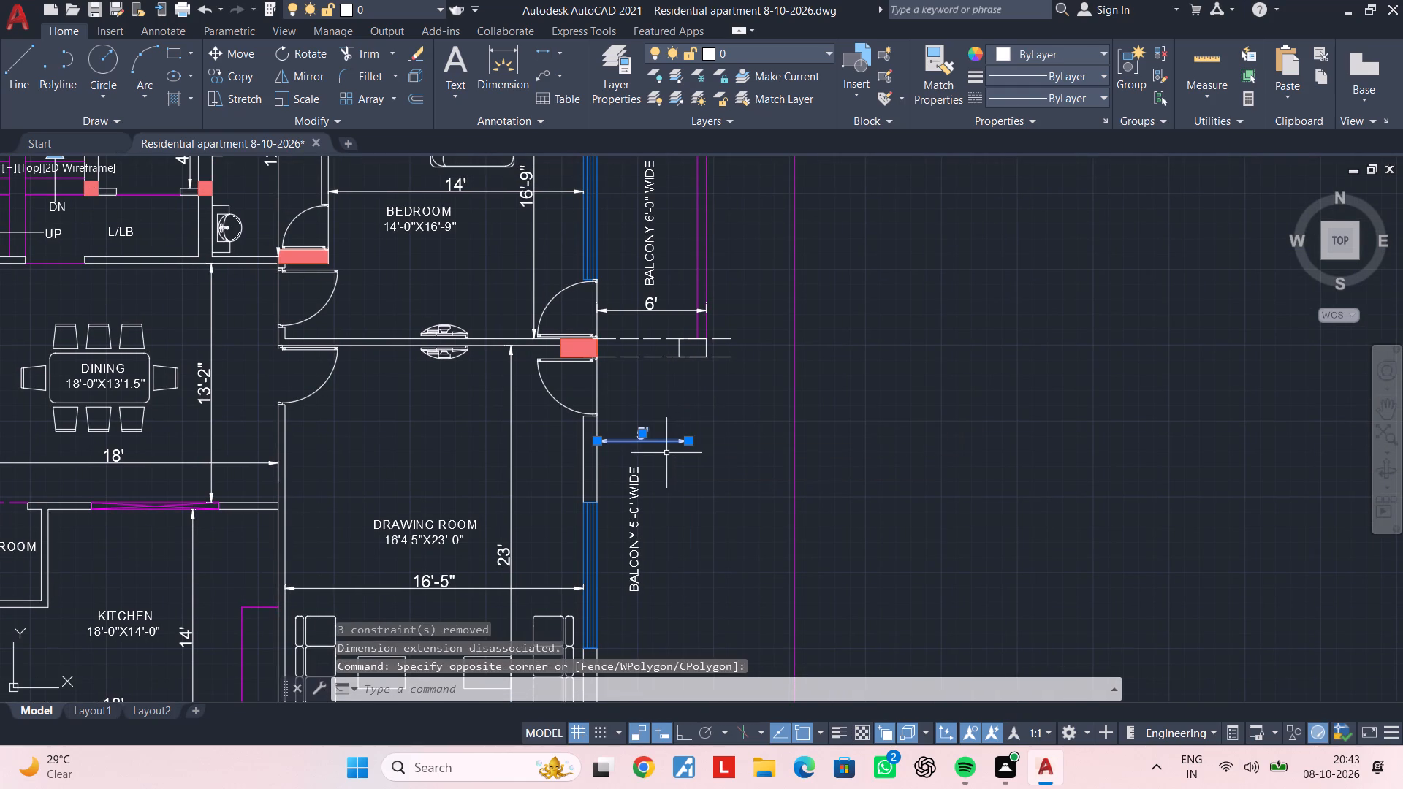
key("Delete")
Delete the two vertical magenta parapet lines of the 6'-0" balcony beside the northeast bedroom.
middle_click_drag(677, 422, 712, 555)
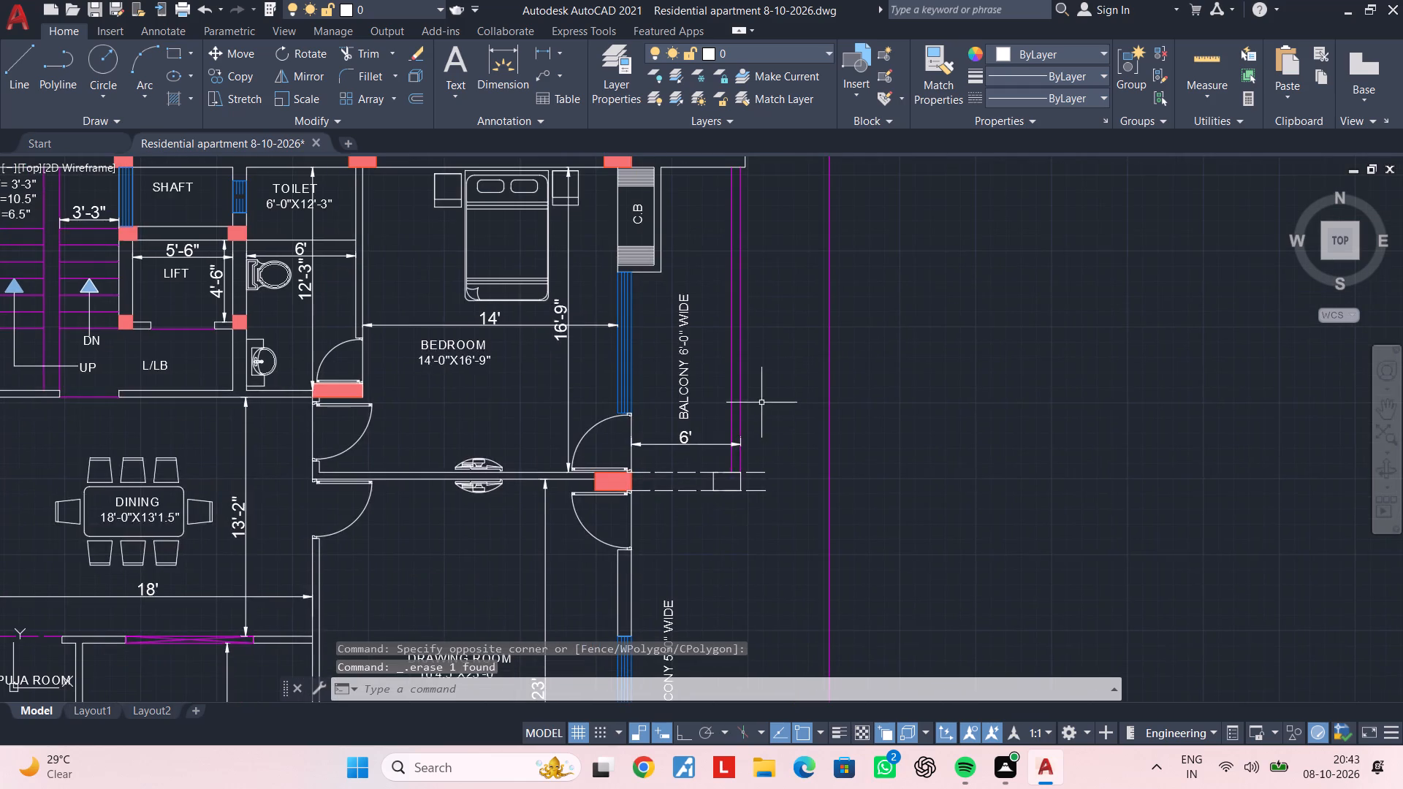
scroll(761, 403, "up", 1)
left_click(758, 399)
left_click(700, 403)
key("Delete")
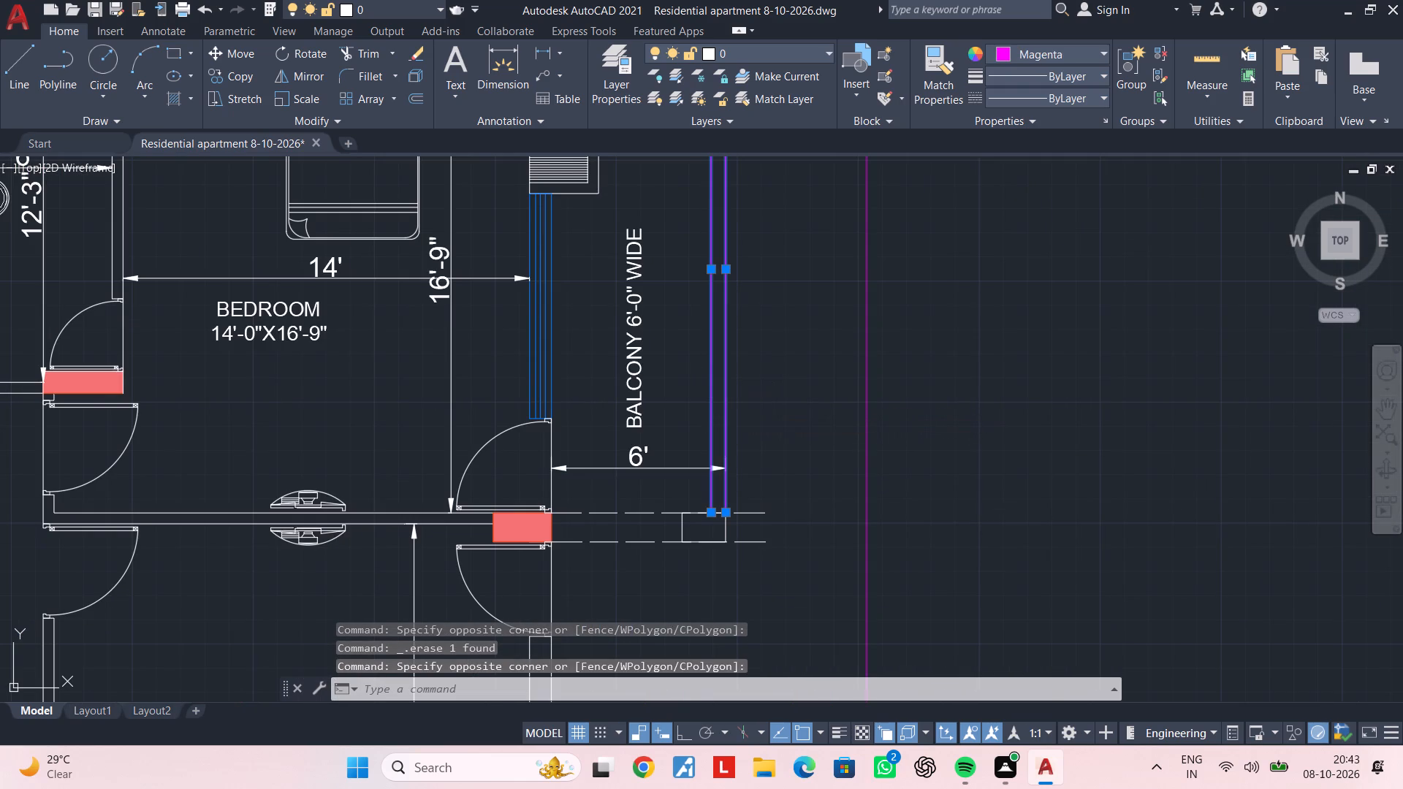
Delete the small rectangle between the dashed lines and the 6' dimension above it.
left_click(684, 527)
key("Delete")
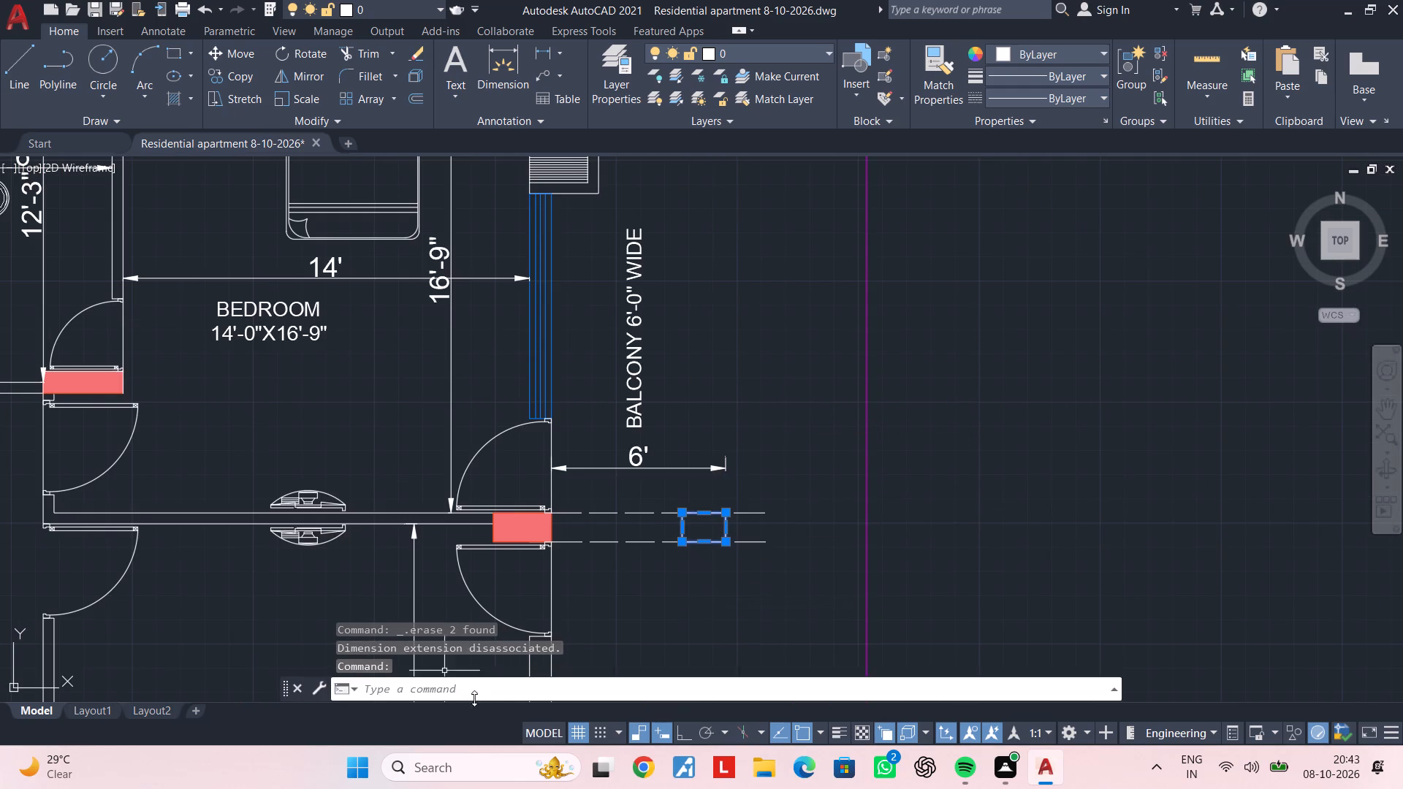
key("Delete")
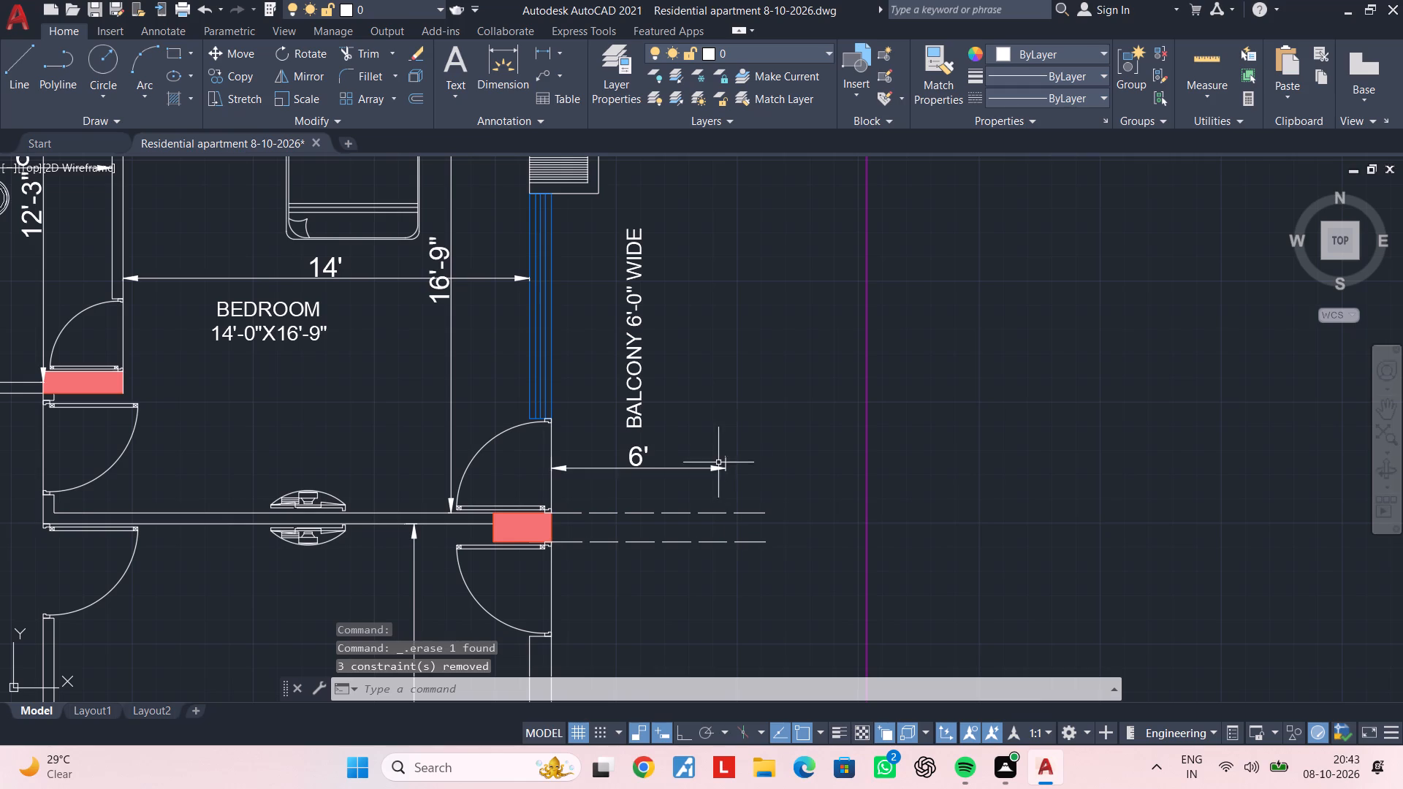
left_click(716, 468)
key("Delete")
key("Escape")
scroll(596, 488, "down", 2)
key("Escape")
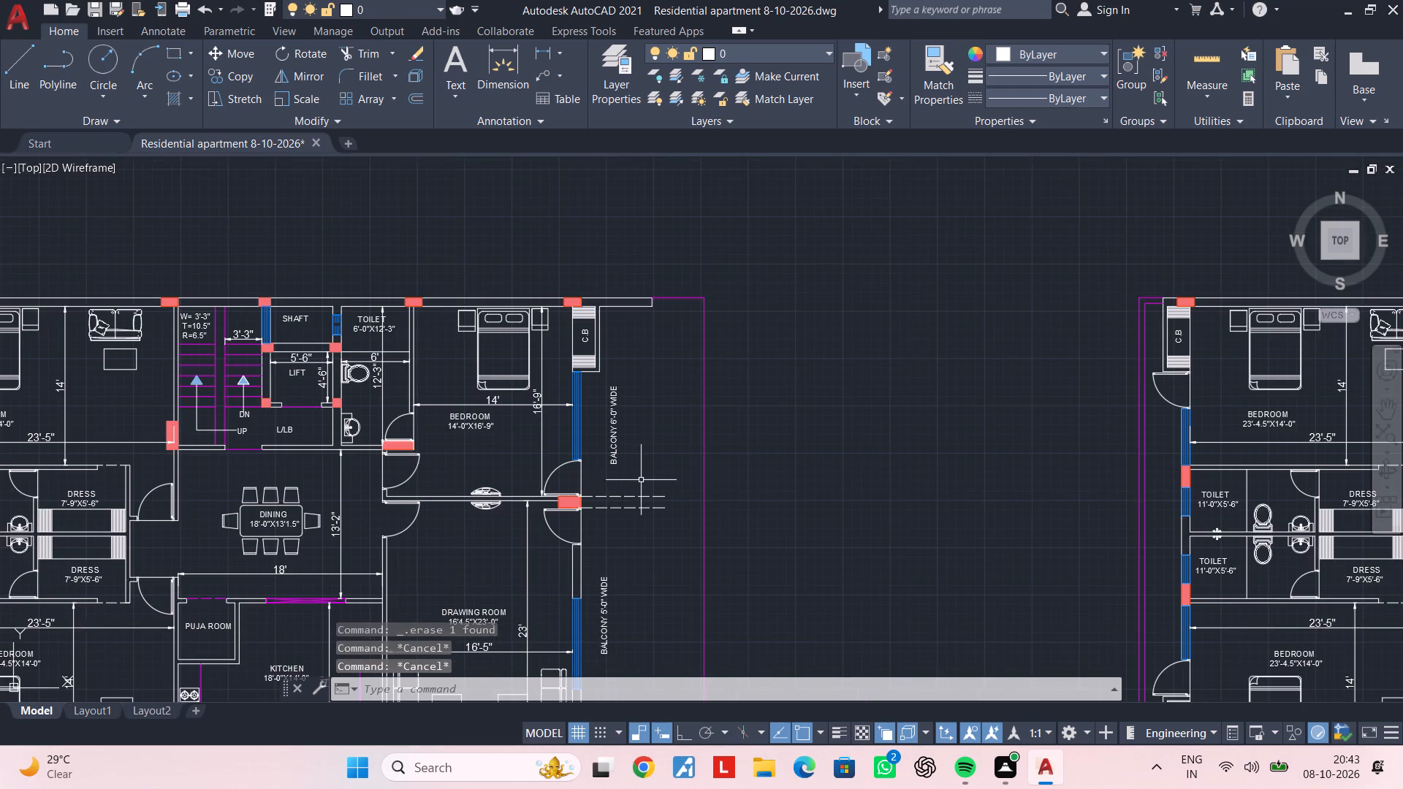
Offset the drawing room's outer east wall line 4' to the east.
middle_click_drag(646, 469, 652, 372)
key("Escape")
key("Escape")
key("Escape")
key("Escape")
type("OF")
key("space")
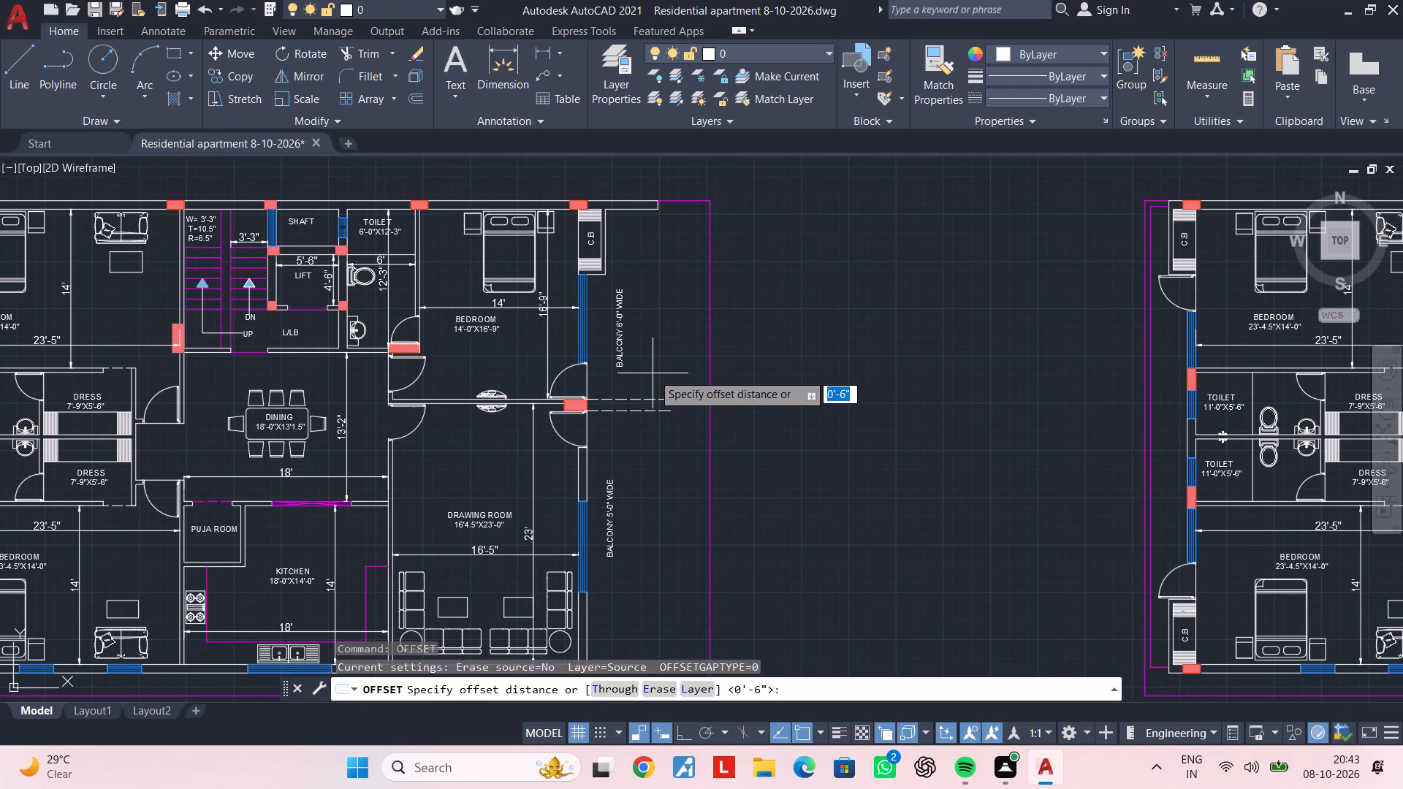
type("4'")
key("Return")
middle_click_drag(620, 532, 627, 421)
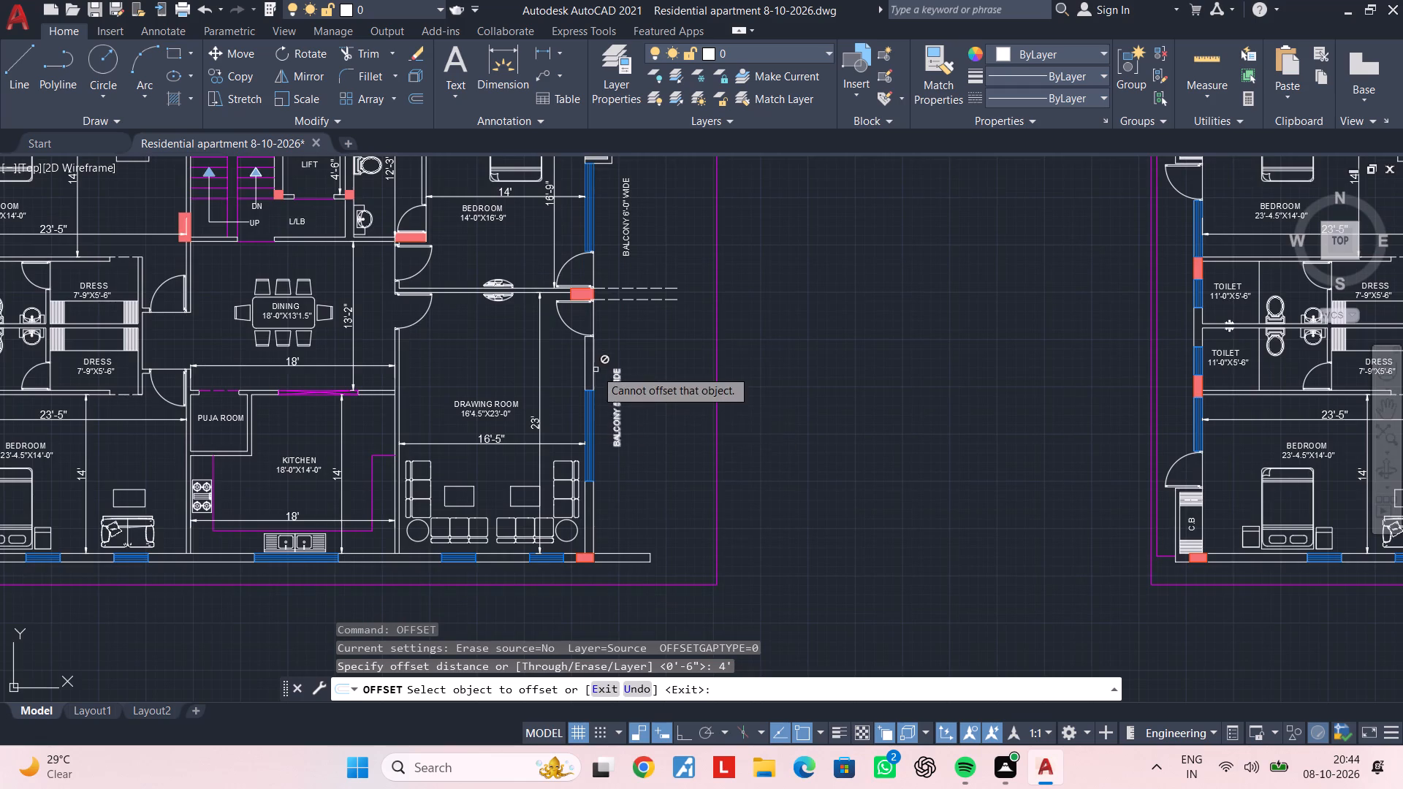
scroll(593, 363, "up", 2)
left_click(589, 363)
left_click(772, 363)
key("Escape")
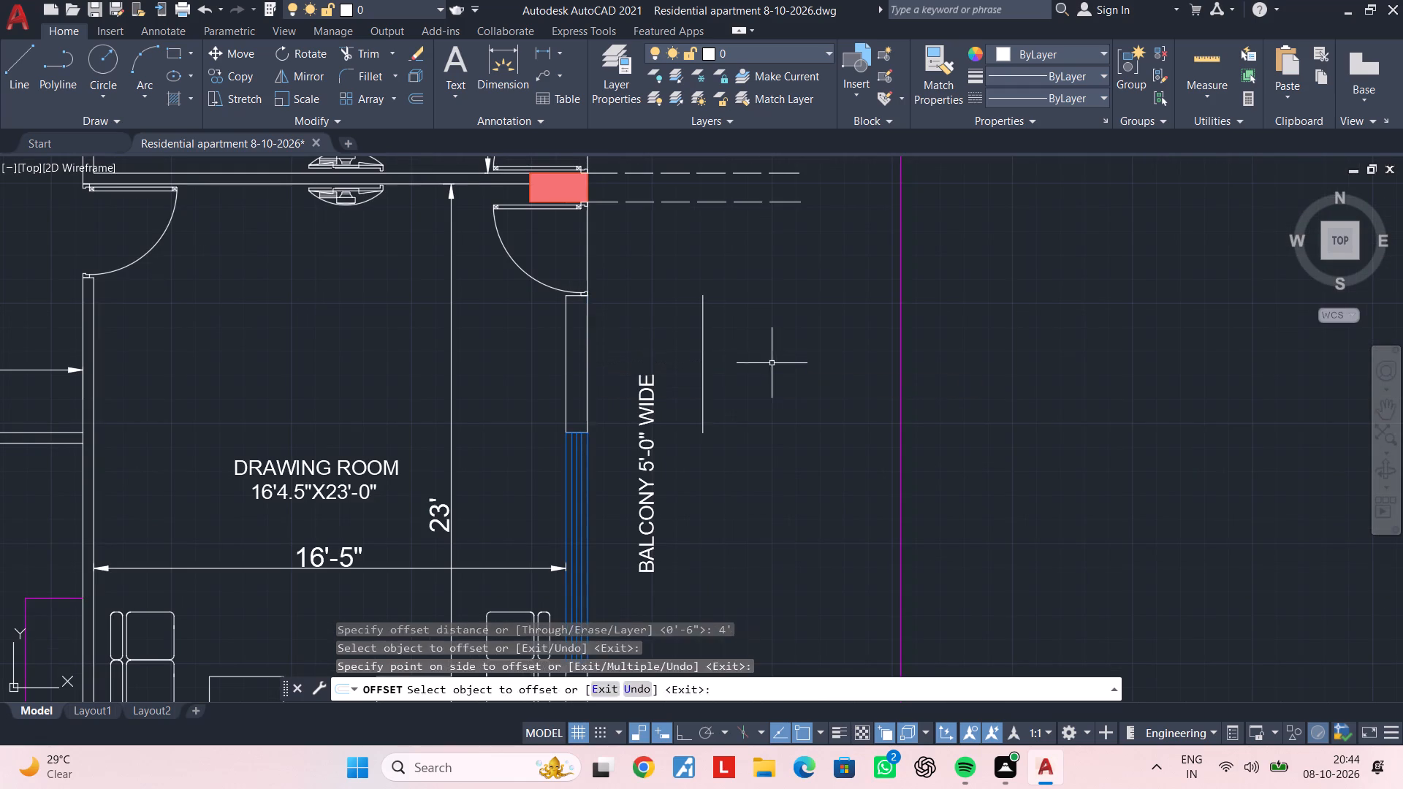
Extend both ends of the offset line to the lower dashed line and the south wall.
scroll(771, 364, "down", 2)
type("EX")
key("space")
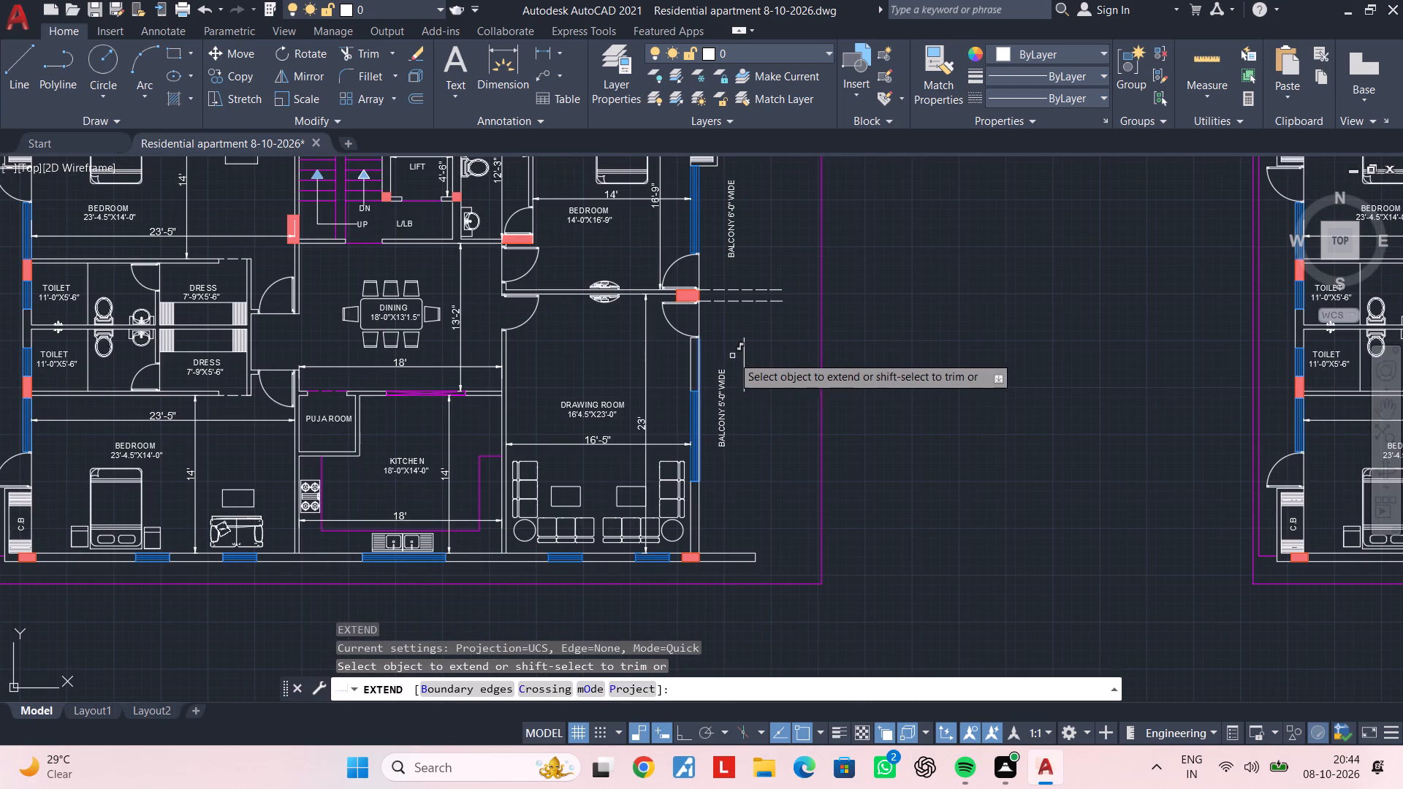
left_click(744, 356)
left_click(743, 368)
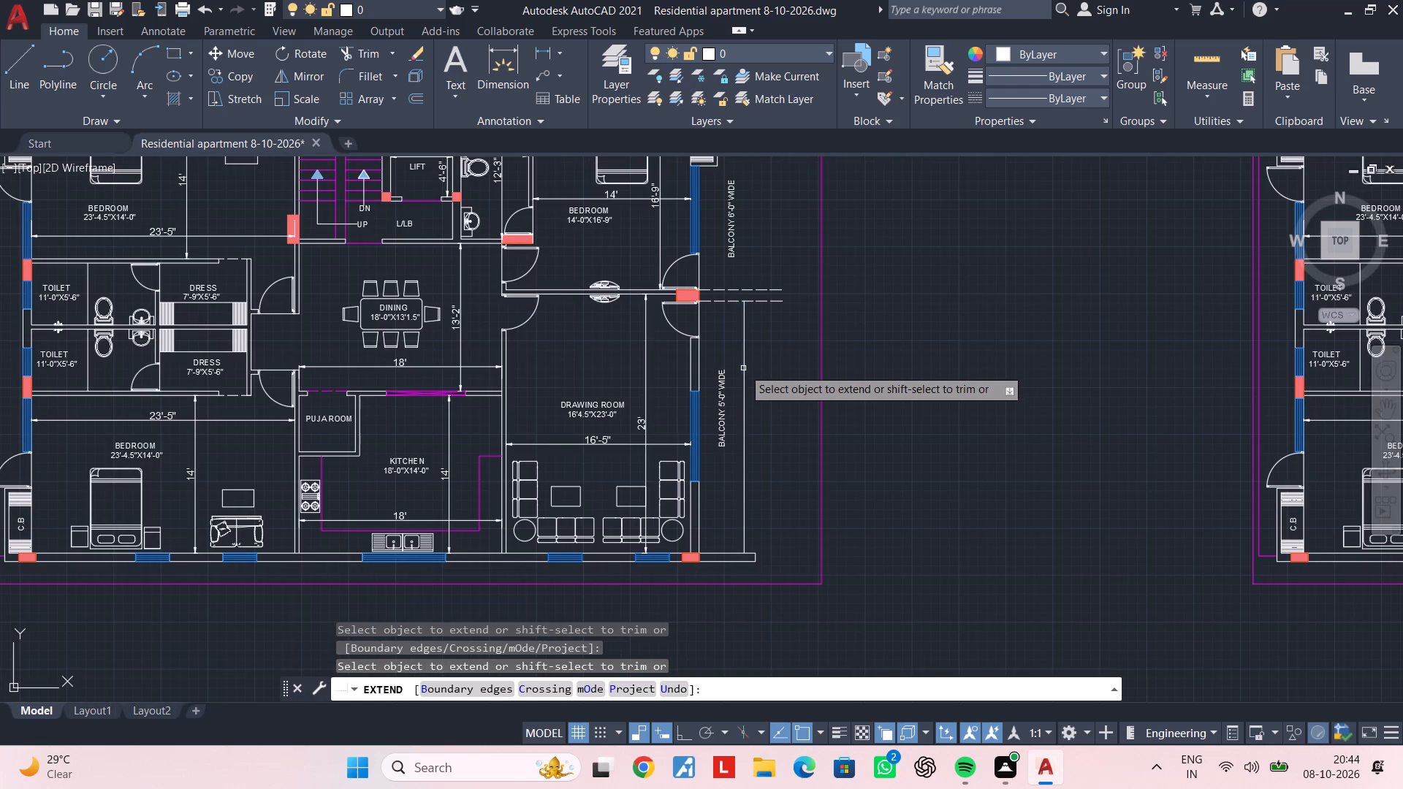
key("Escape")
key("Escape")
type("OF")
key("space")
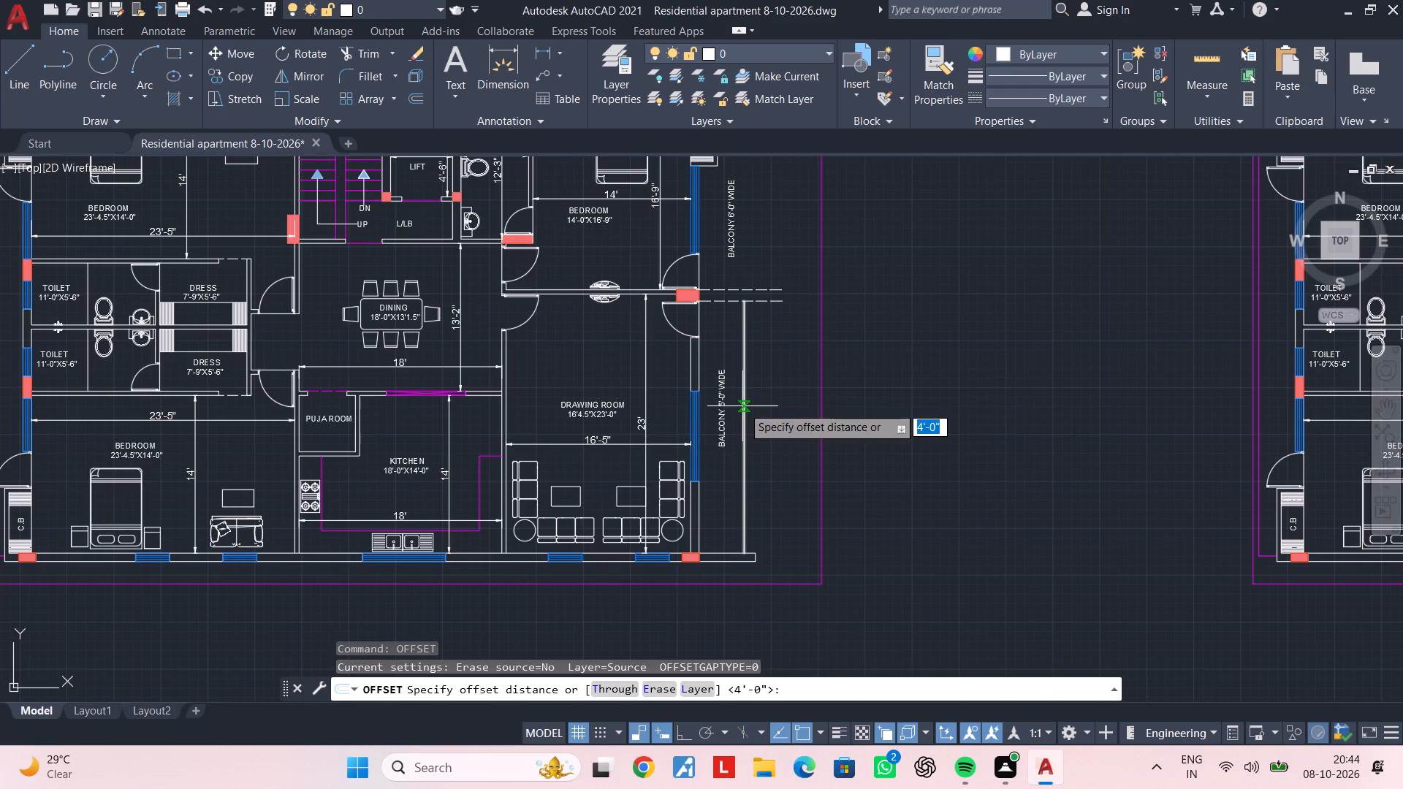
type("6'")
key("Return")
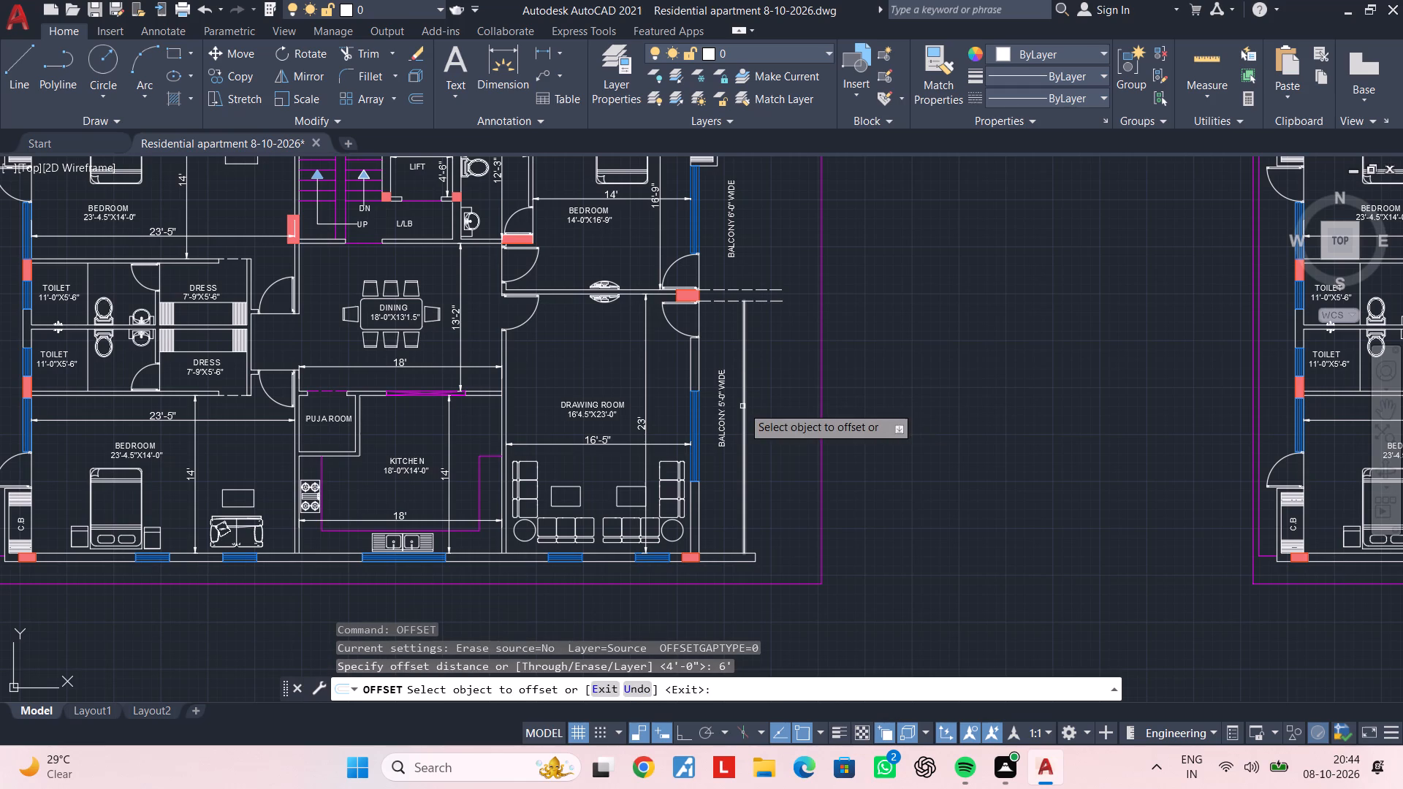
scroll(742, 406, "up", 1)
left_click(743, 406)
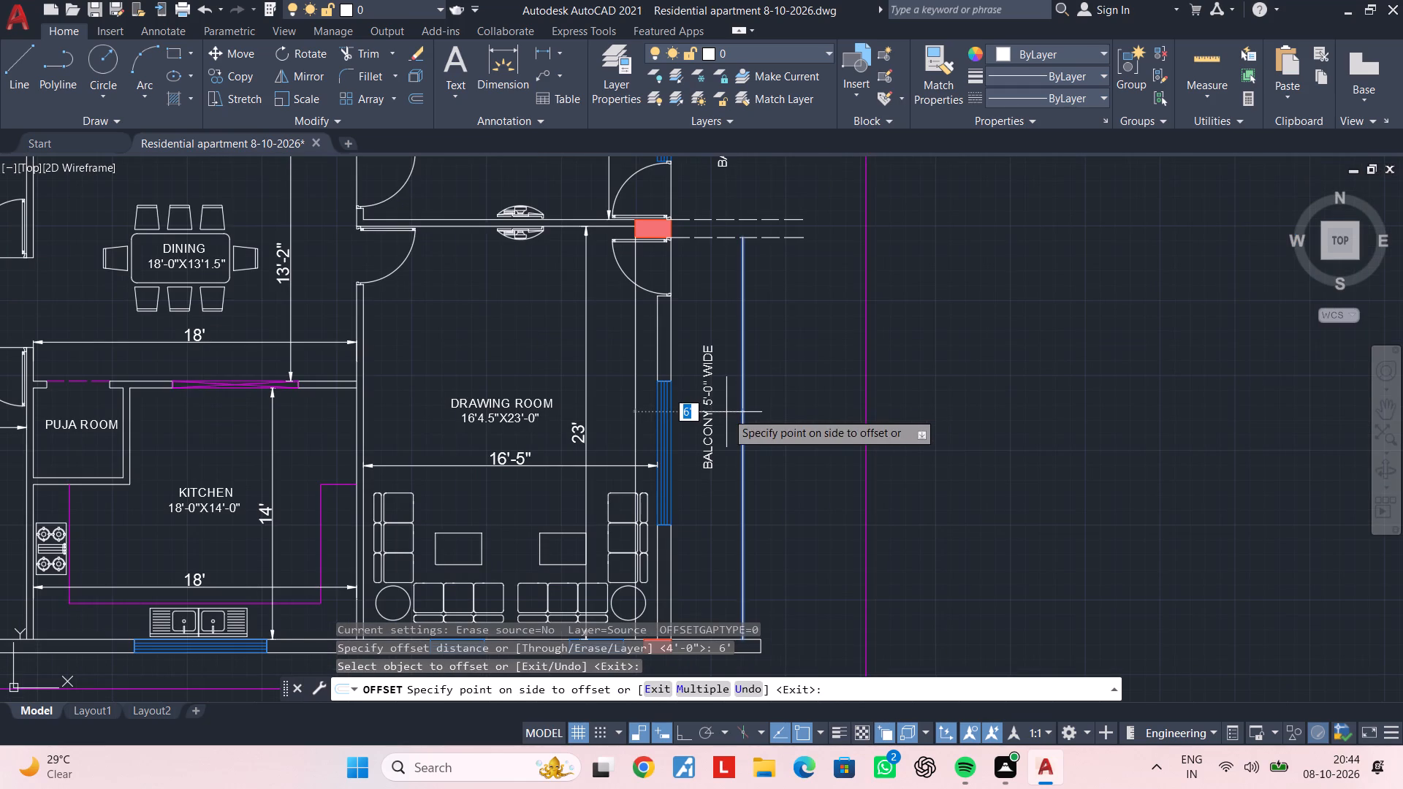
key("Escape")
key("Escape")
Offset the drawing room balcony's new vertical line 6" to the west to form the parapet thickness.
type("OF 6\"")
key("Return")
scroll(745, 414, "up", 2)
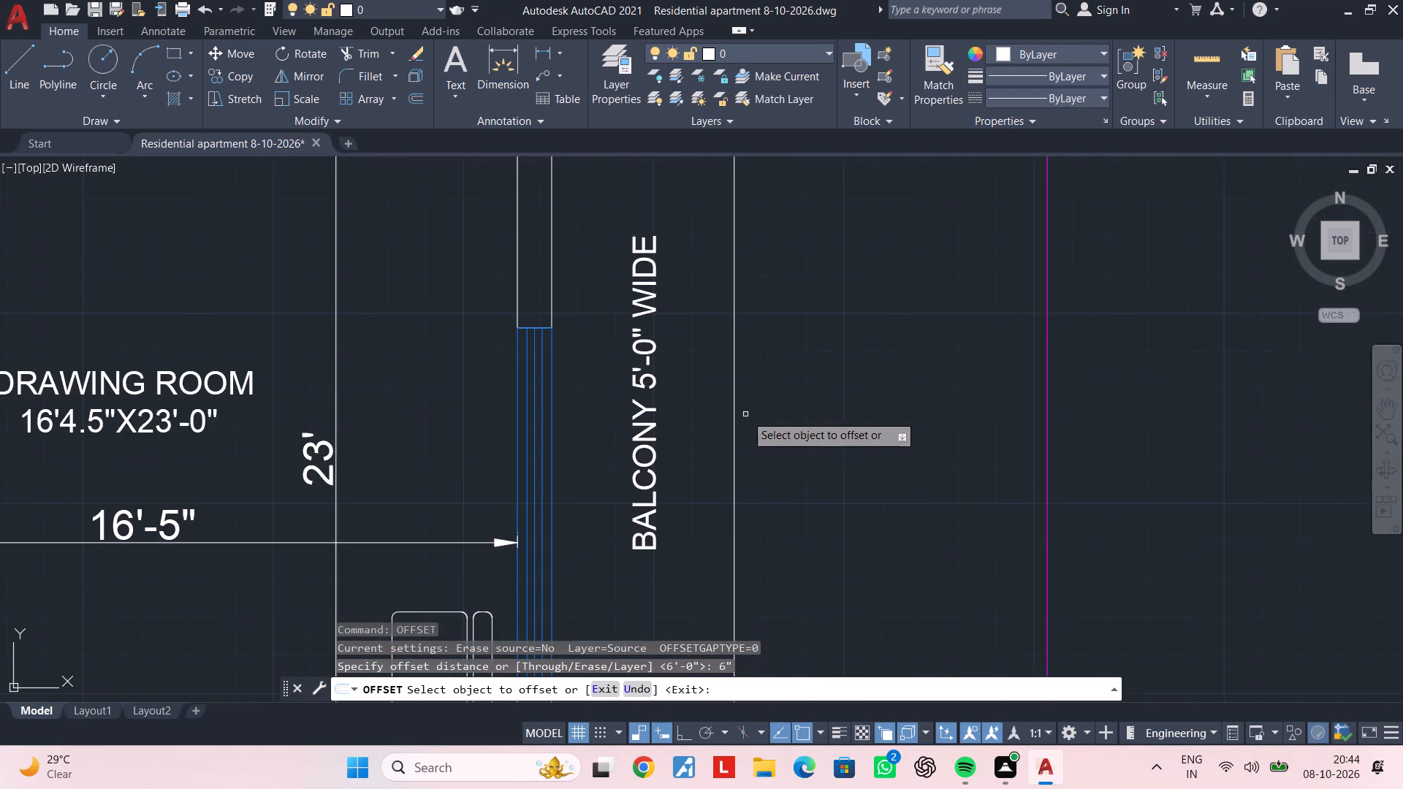
left_click(734, 411)
left_click(701, 414)
scroll(726, 408, "down", 4)
middle_click_drag(752, 353, 750, 427)
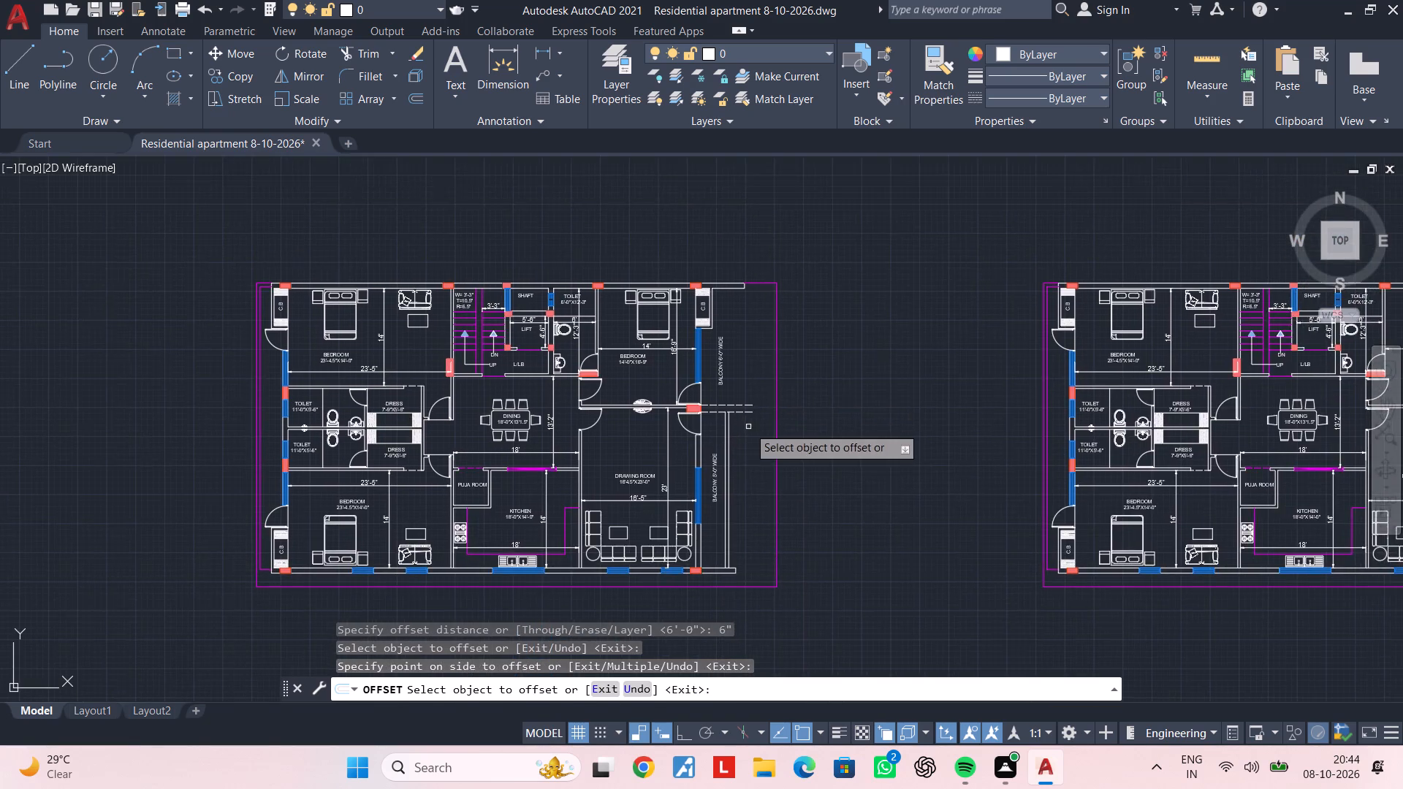
scroll(746, 424, "up", 1)
key("Escape")
key("Escape")
Offset the short outer wall line beside the northeast bedroom's balcony door 5' to the east.
middle_click_drag(723, 347, 723, 435)
key("Escape")
key("Escape")
key("Escape")
type("OF 5'")
key("Return")
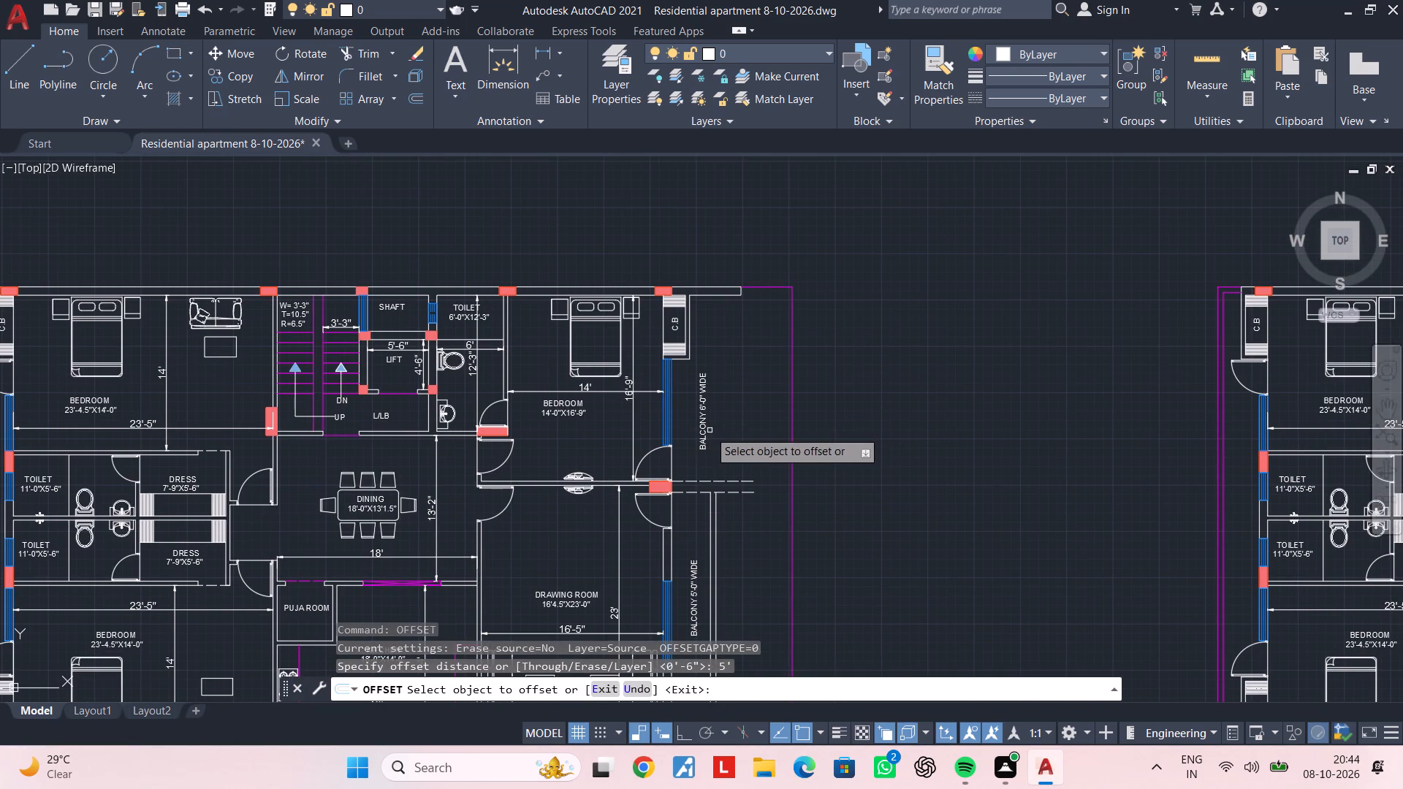
scroll(703, 435, "up", 2)
left_click(624, 495)
left_click(836, 475)
scroll(838, 475, "down", 2)
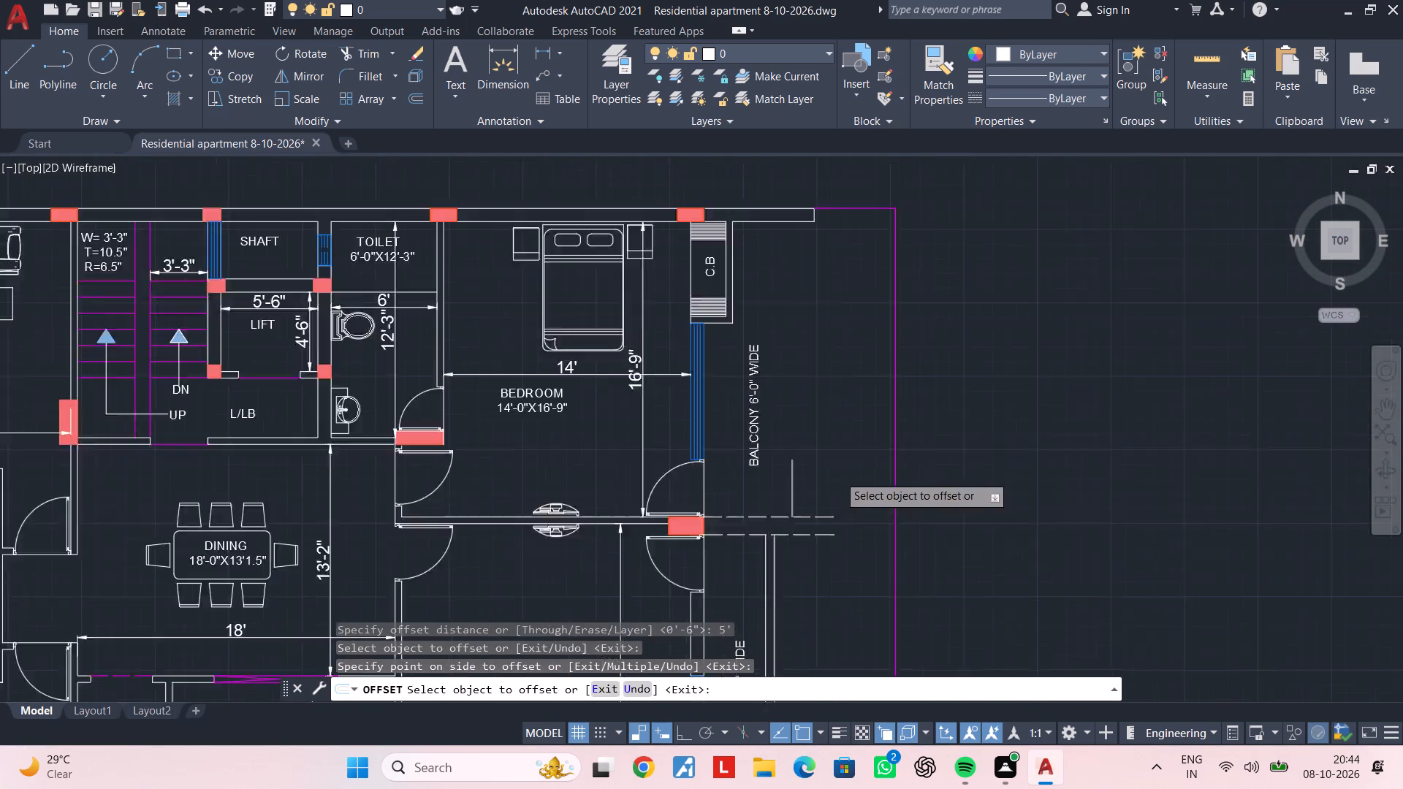
key("Escape")
key("Escape")
key("Escape")
Extend the bedroom balcony's offset line north to the north wall.
type("EX")
key("space")
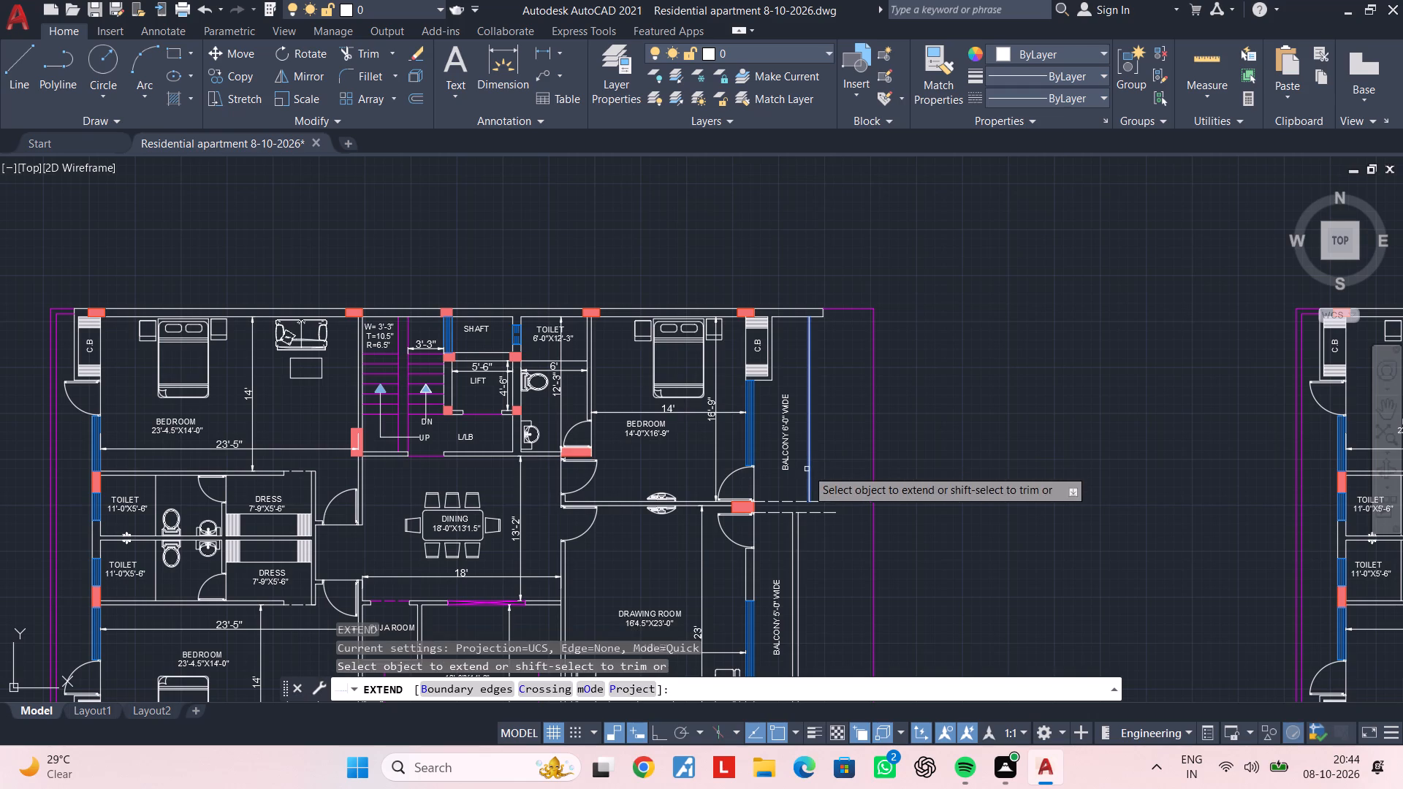
left_click(807, 469)
key("Escape")
key("Escape")
key("Escape")
Offset the bedroom balcony's vertical line 6" to the west to form the parapet thickness.
type("OF")
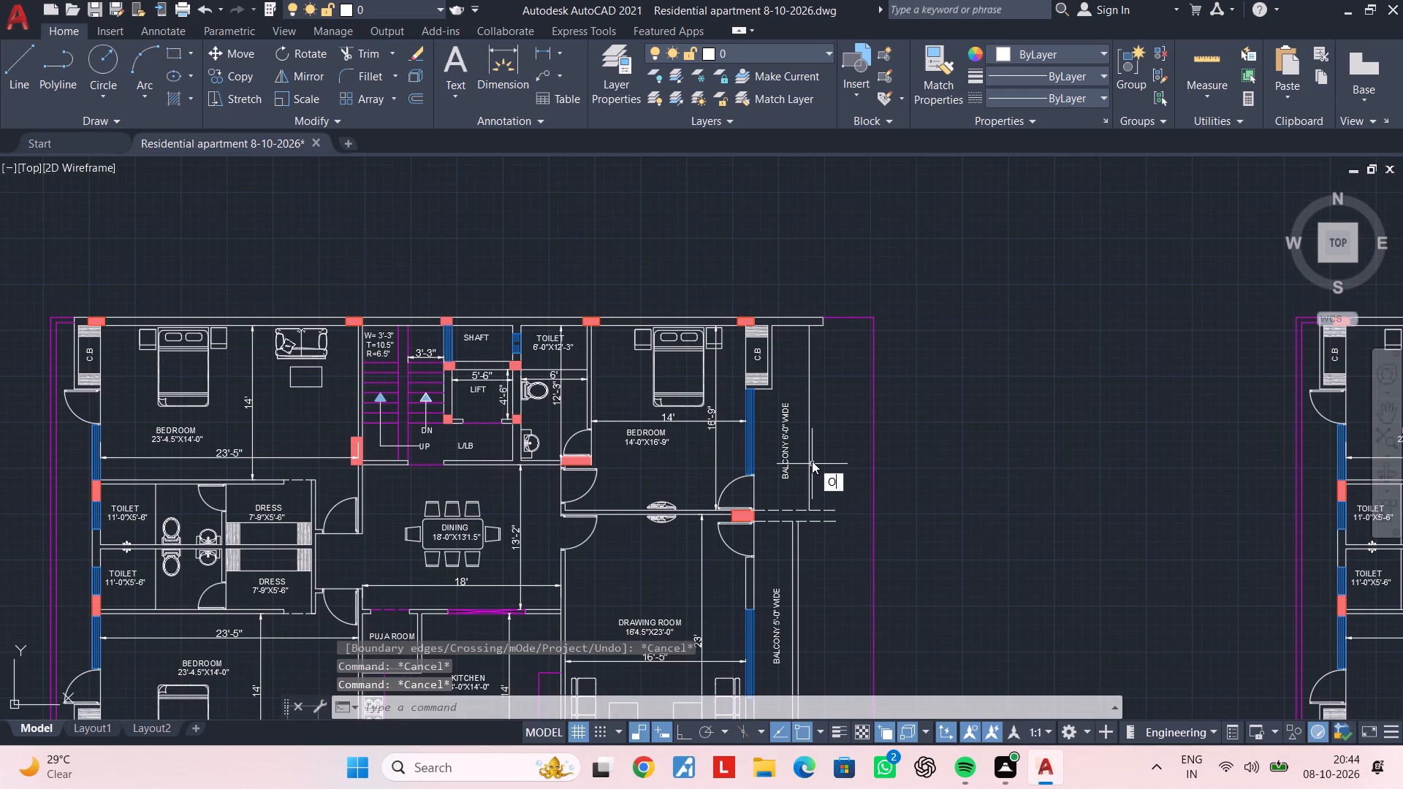
key("space")
type("6\"")
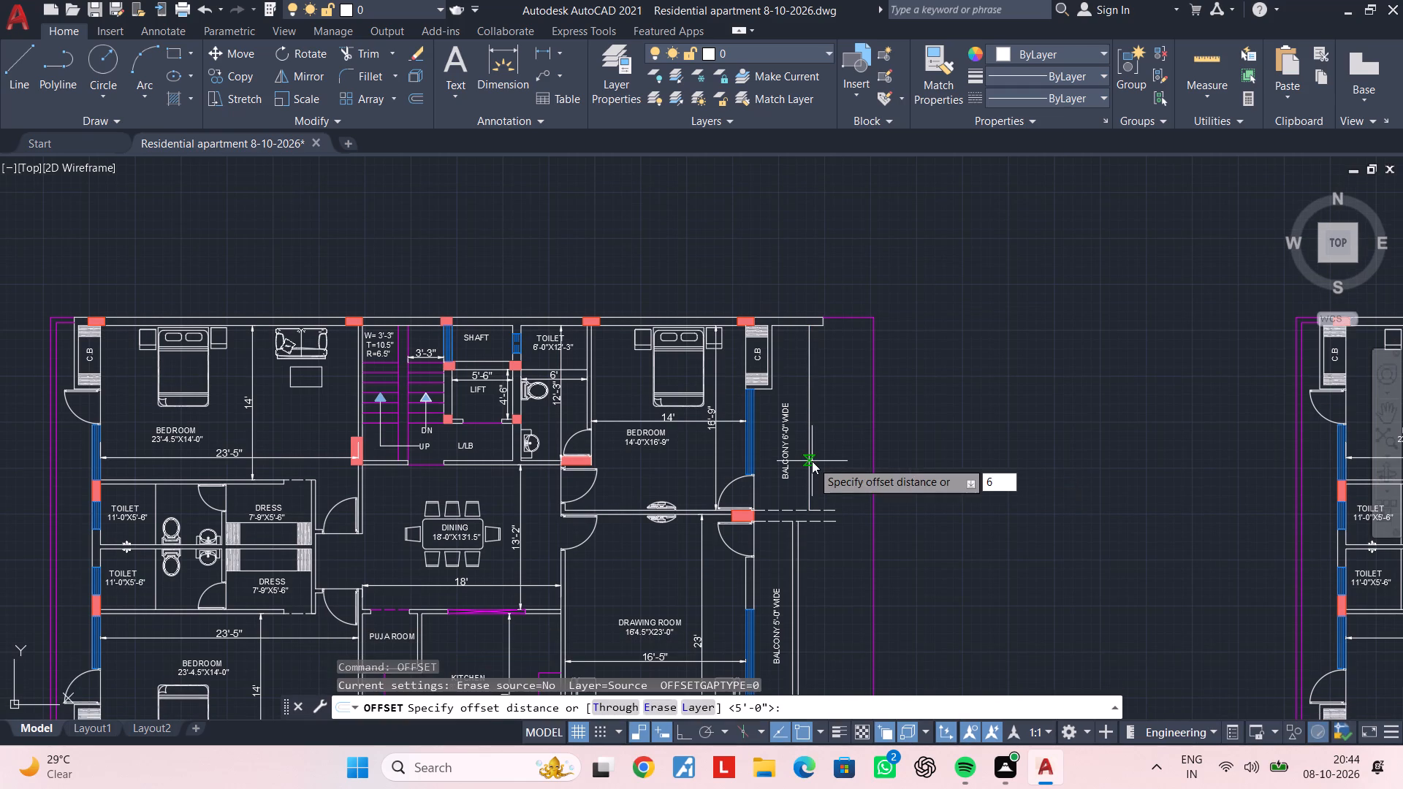
key("Return")
scroll(812, 461, "up", 1)
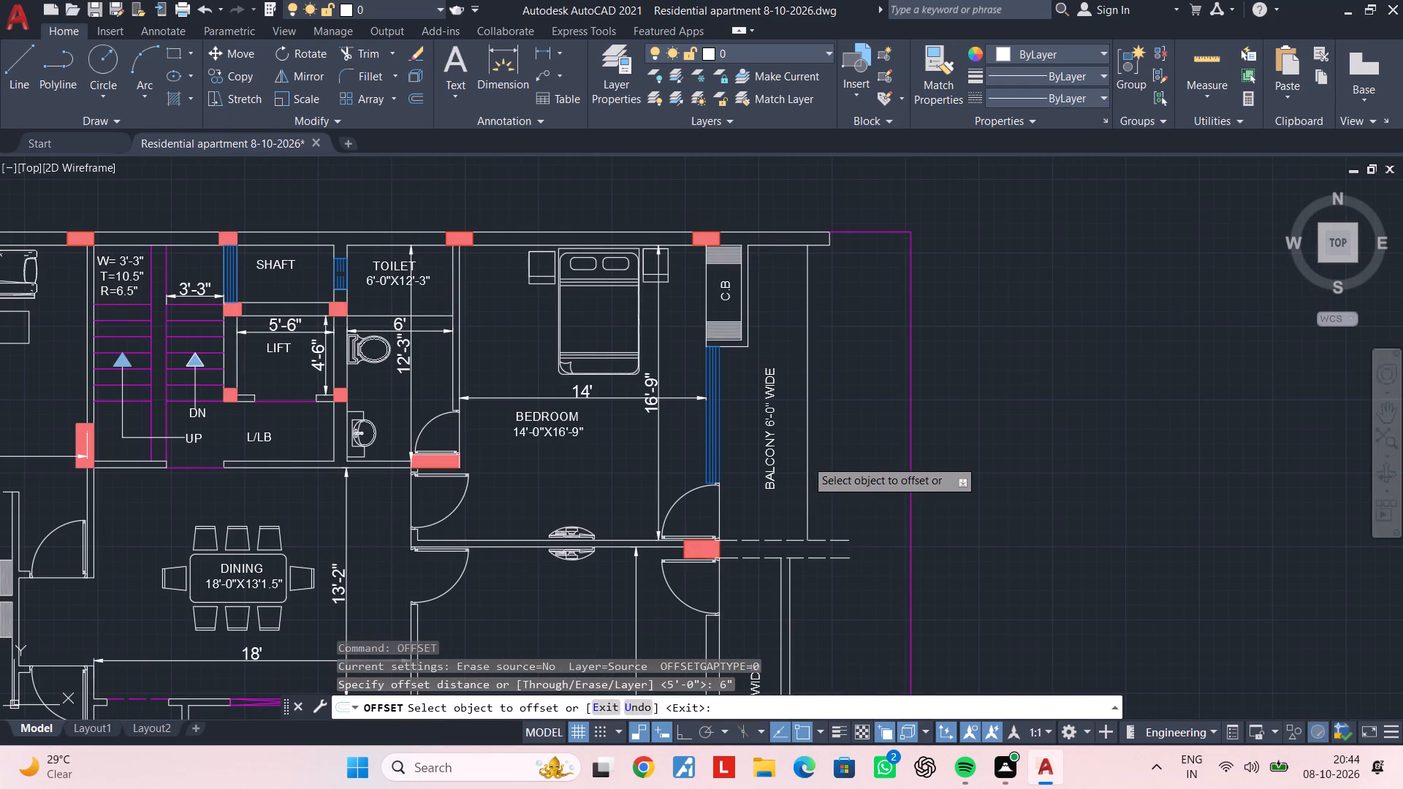
left_click(806, 460)
left_click(791, 465)
key("Escape")
scroll(819, 546, "up", 3)
middle_click_drag(794, 546, 845, 527)
key("Escape")
key("Escape")
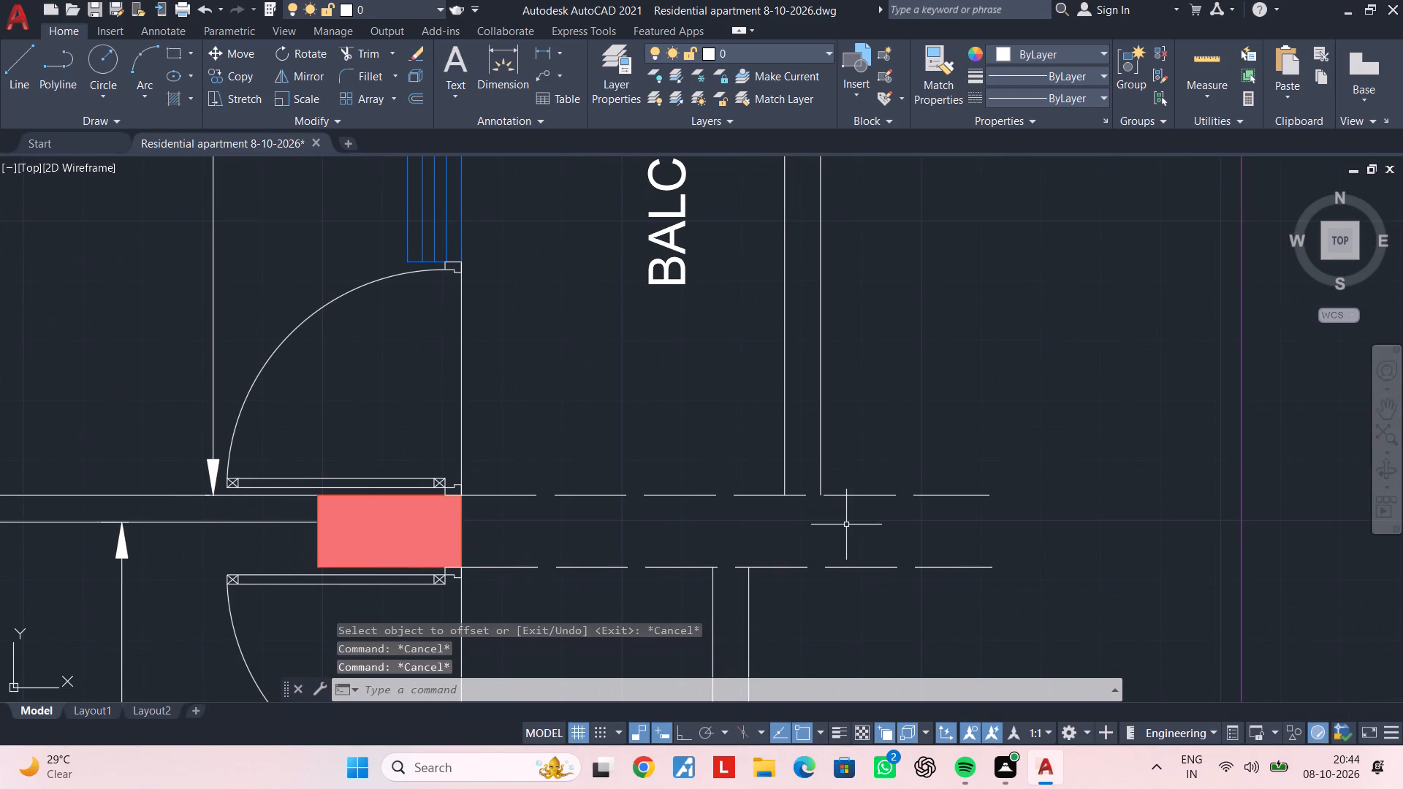
Draw a rectangle about 1'-5" by 1' between the two dashed lines, joining the bedroom and drawing room balcony parapets.
key("r")
type("EC")
key("space")
scroll(829, 521, "up", 1)
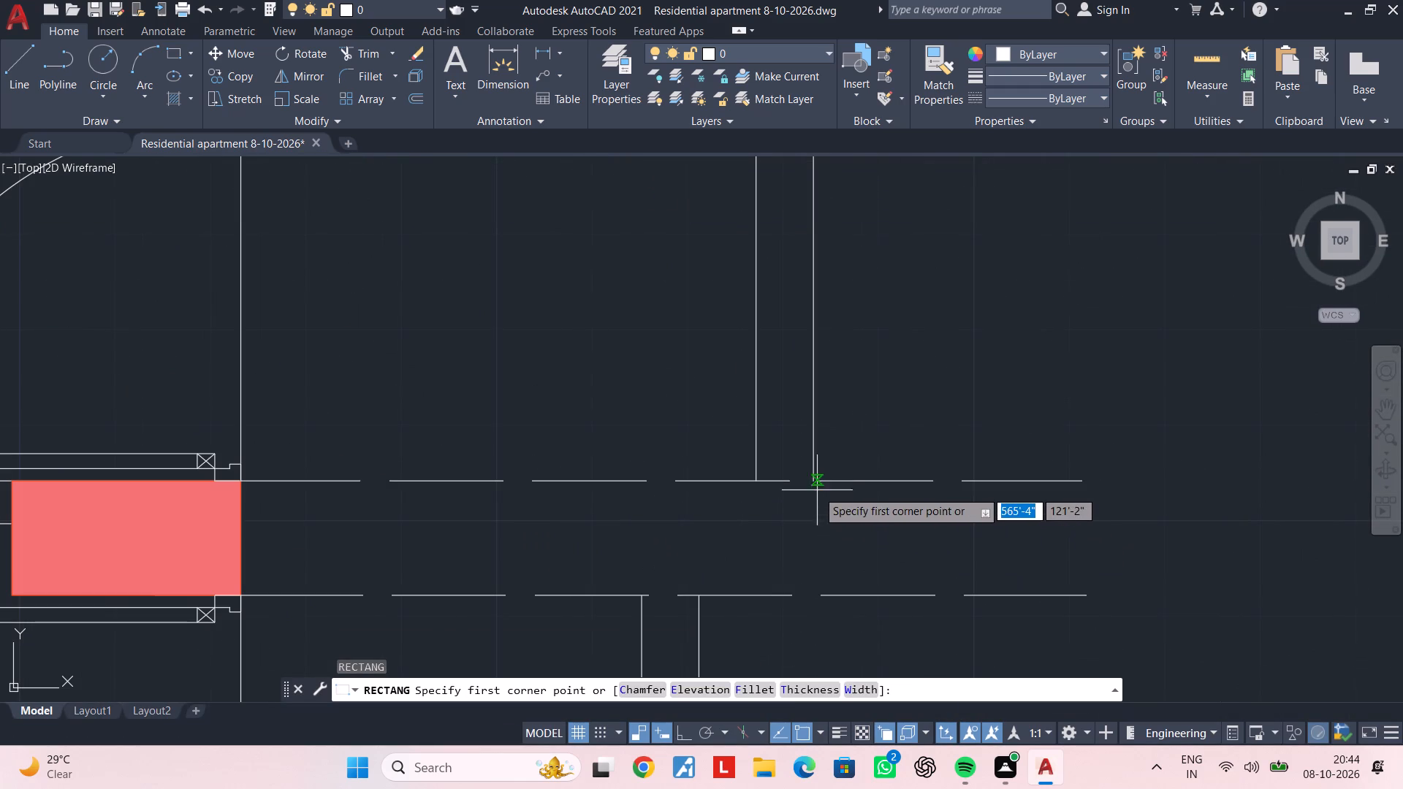
left_click(814, 482)
middle_click_drag(737, 554, 777, 528)
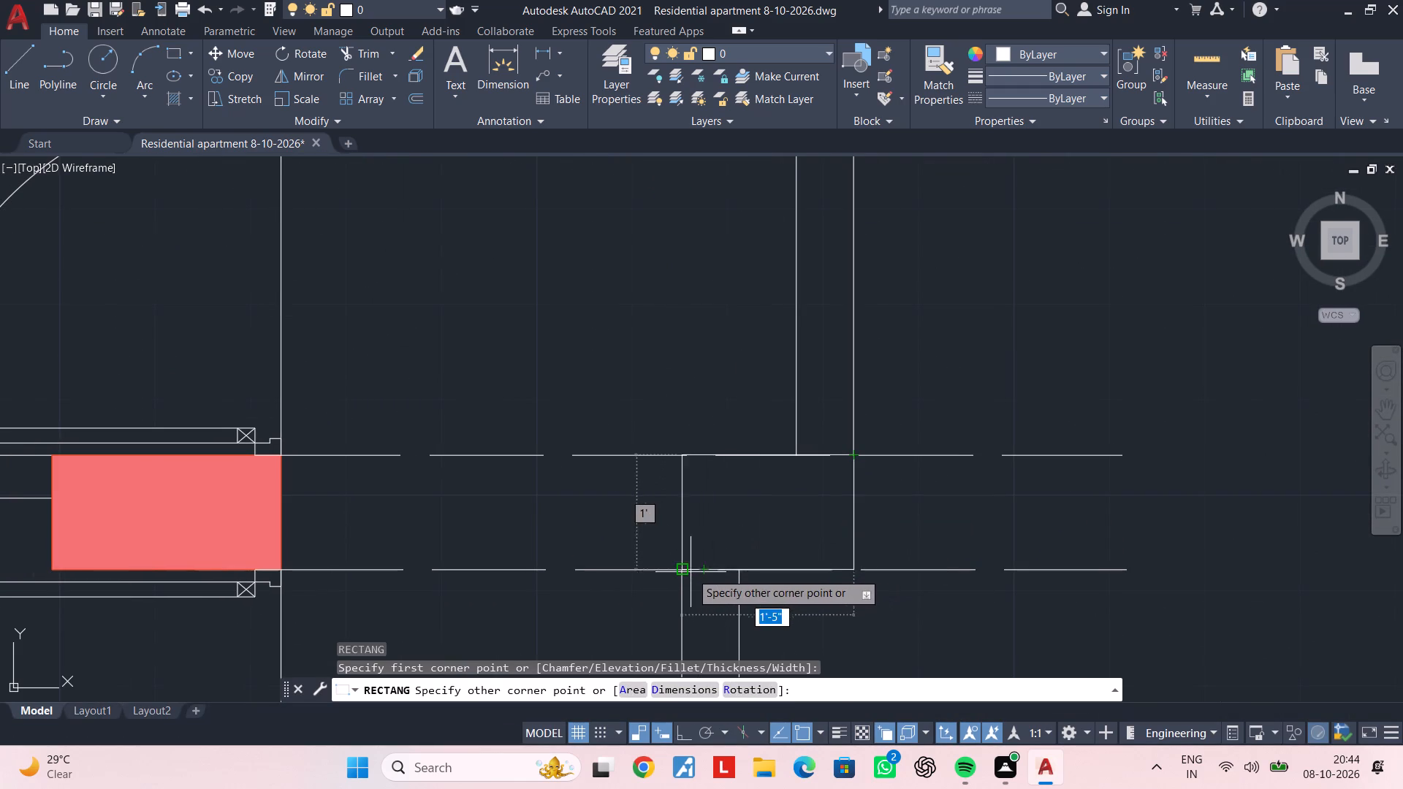
left_click(685, 572)
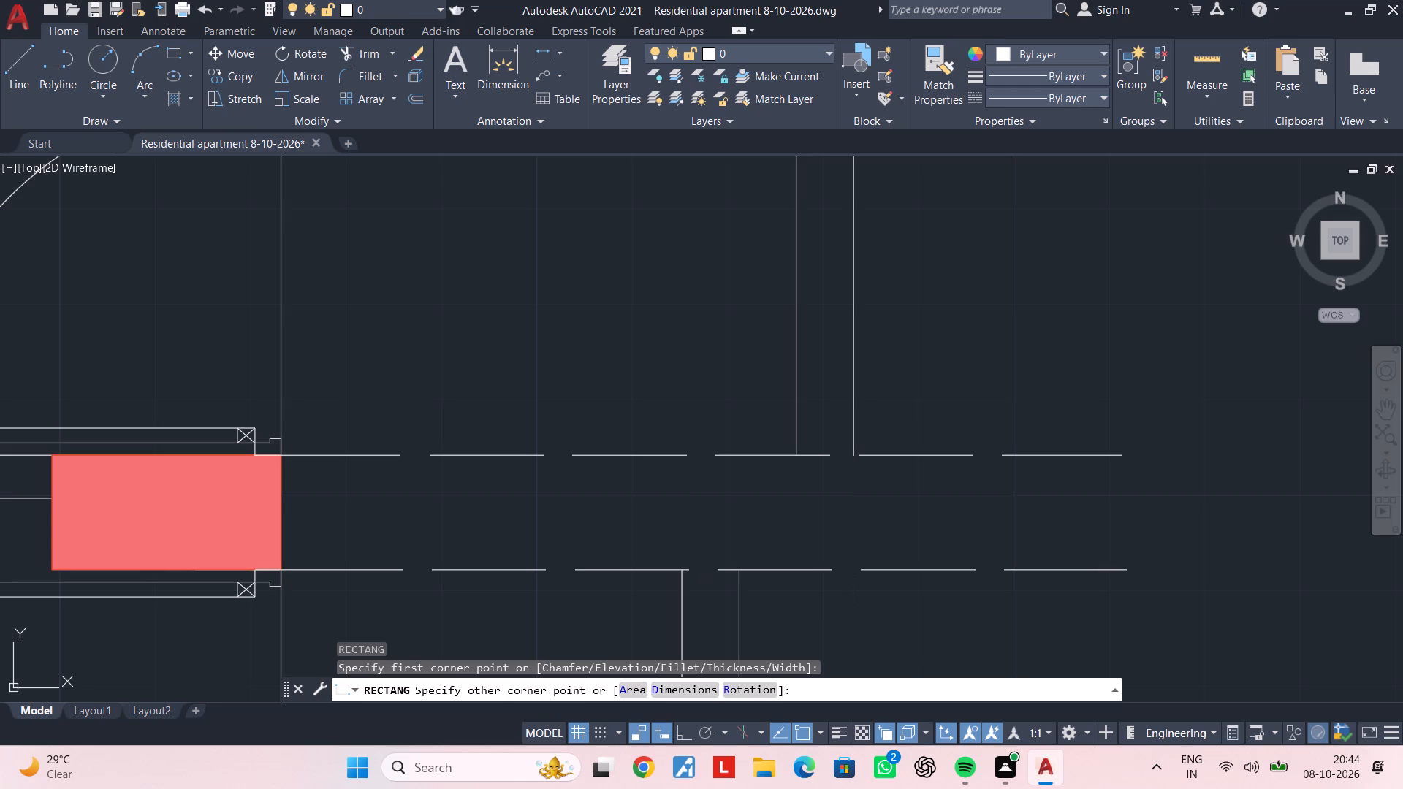
key("Escape")
scroll(809, 489, "down", 4)
middle_click_drag(847, 477, 853, 403)
key("Escape")
Change the colour of the four vertical parapet lines of the bedroom and drawing room balconies to Magenta.
scroll(853, 394, "up", 1)
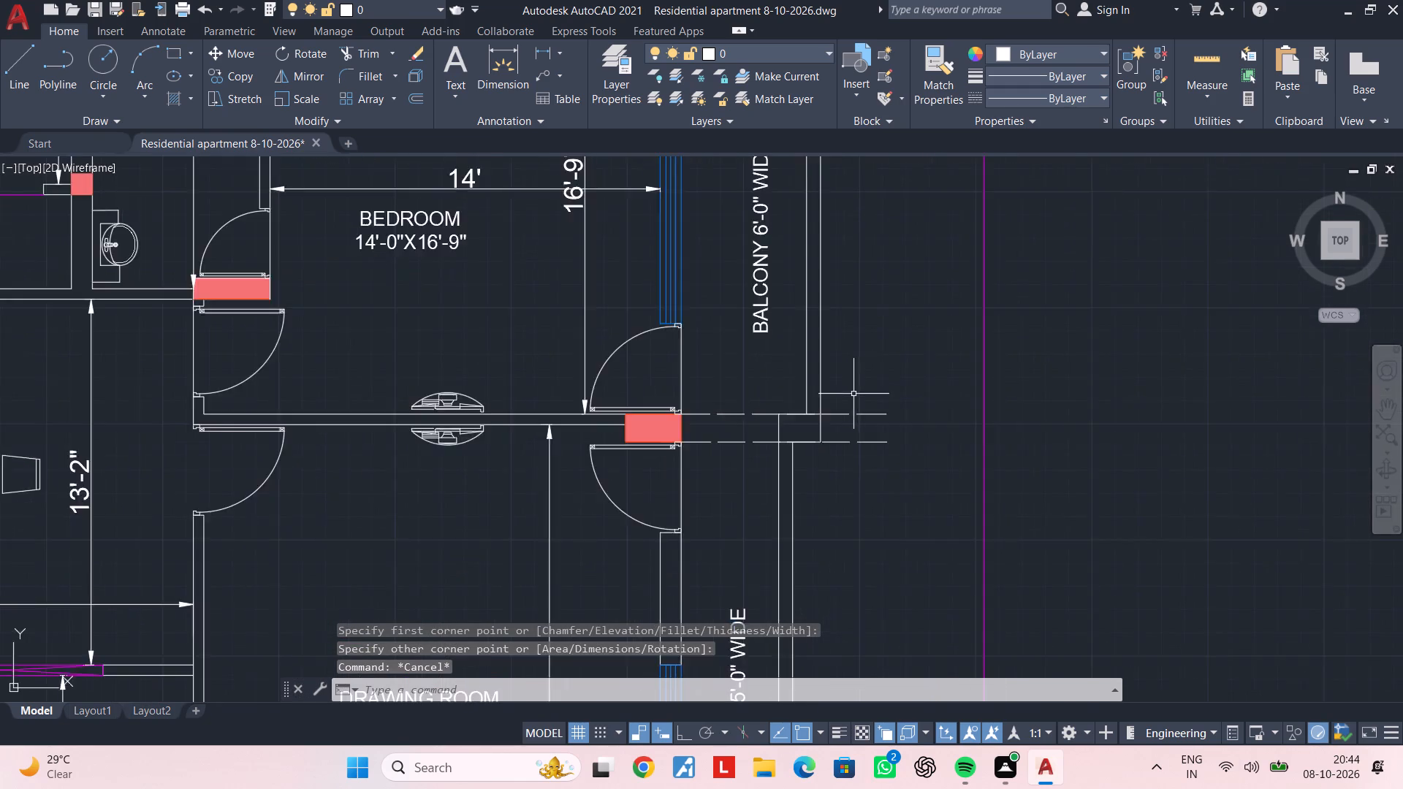
scroll(853, 394, "up", 1)
left_click(853, 376)
left_click(769, 377)
middle_click_drag(819, 402, 859, 191)
left_click_drag(821, 368, 815, 371)
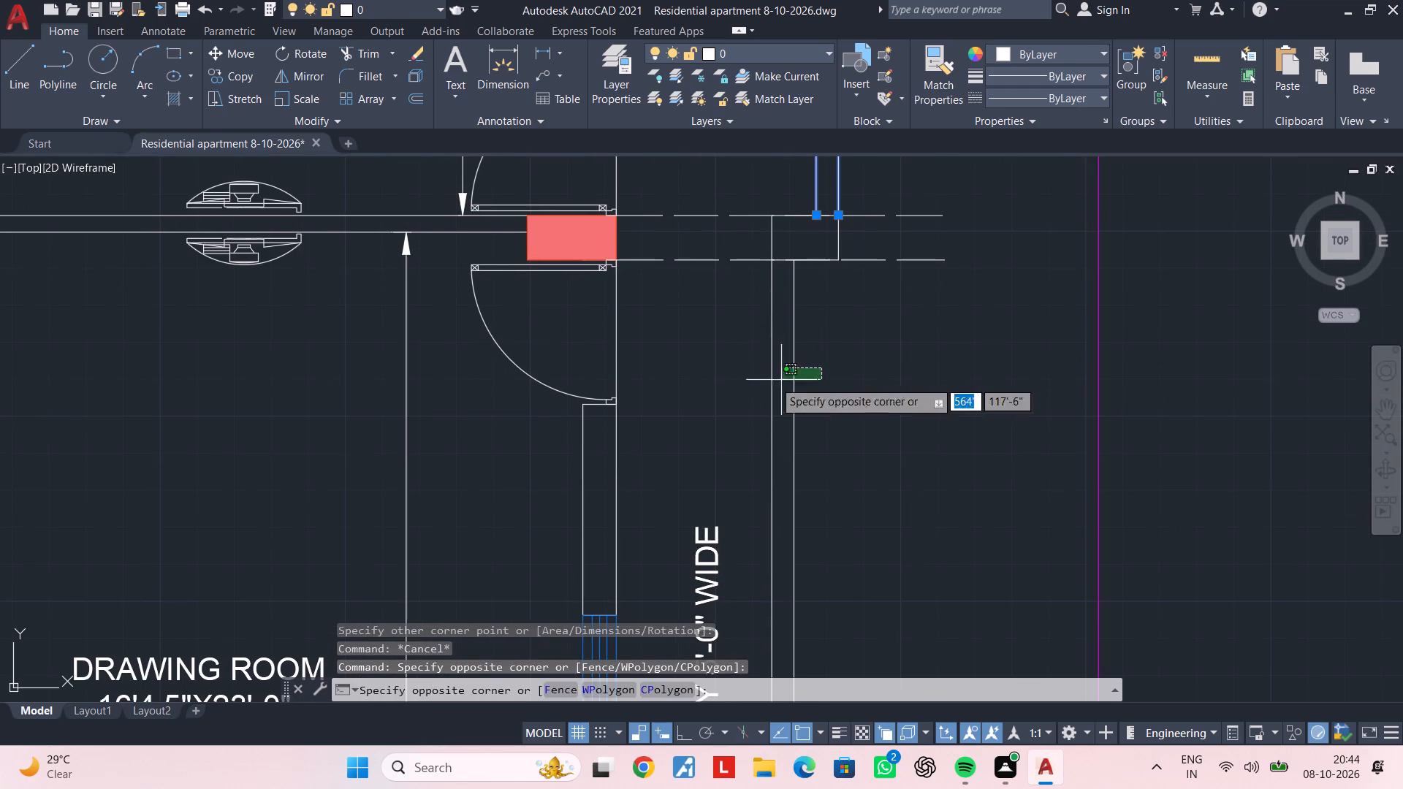
left_click(739, 386)
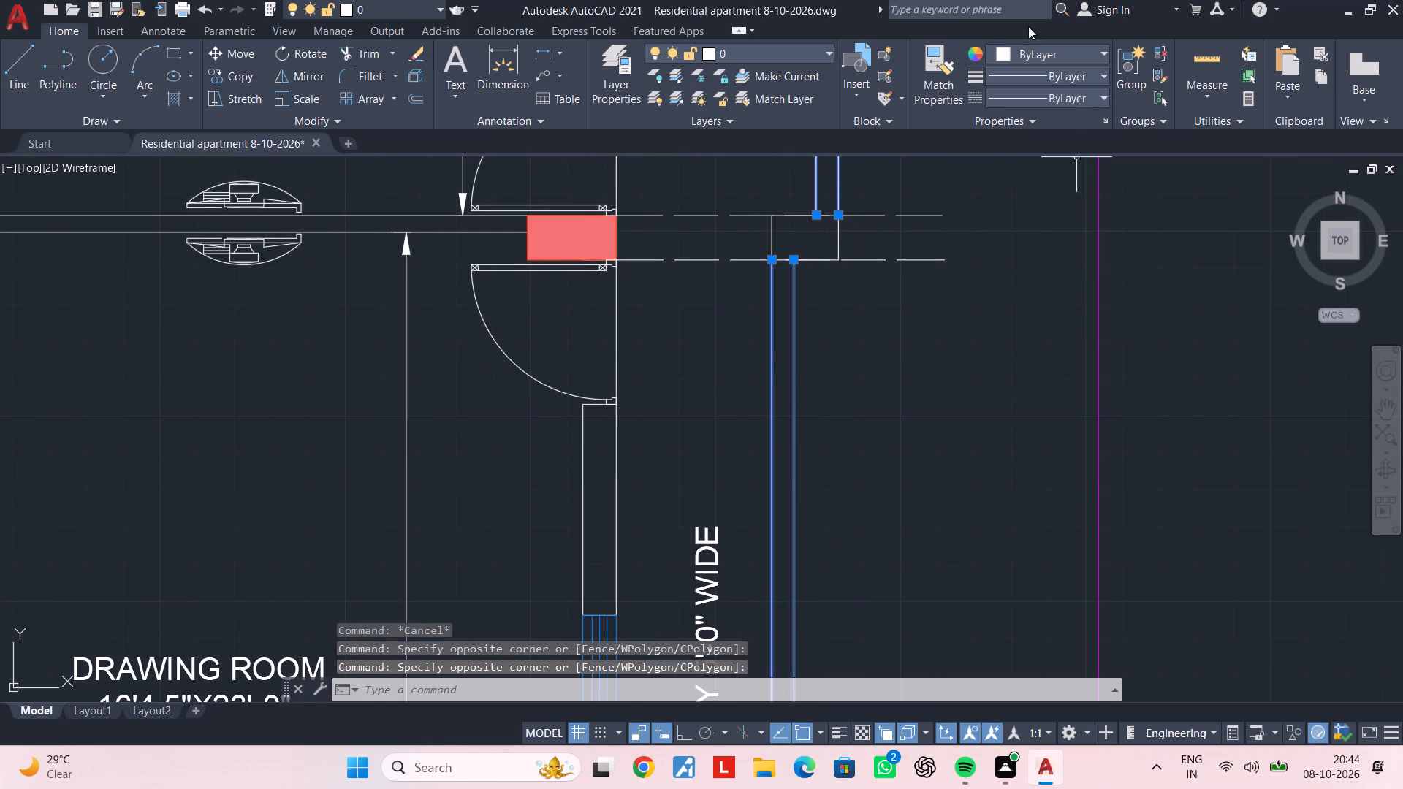
left_click(1022, 48)
left_click(1094, 237)
key("Escape")
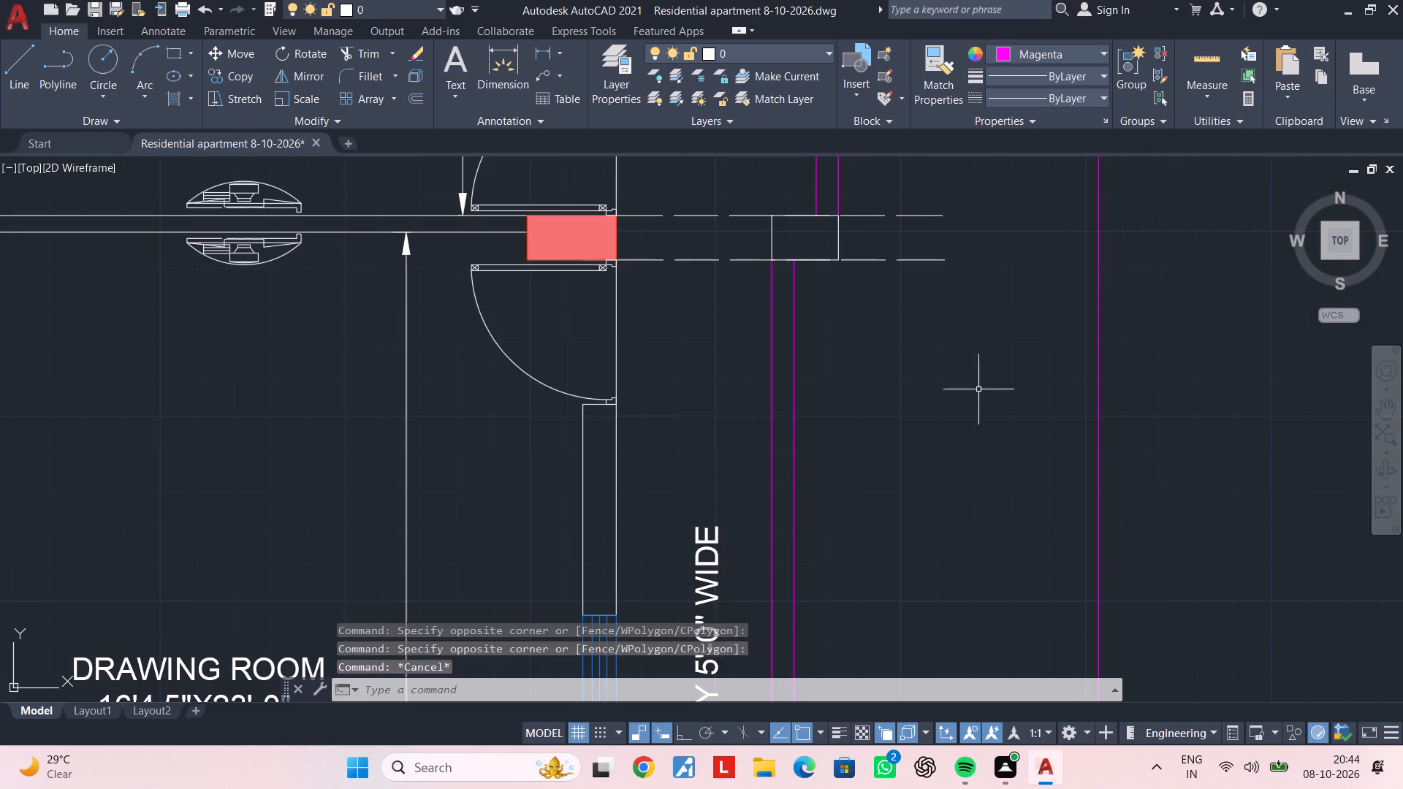
Change the drawing room balcony's label to read BALCONY 4'-0" WIDE.
scroll(949, 408, "down", 2)
middle_click_drag(949, 408, 870, 378)
key("Escape")
scroll(775, 486, "up", 1)
double_click(770, 479)
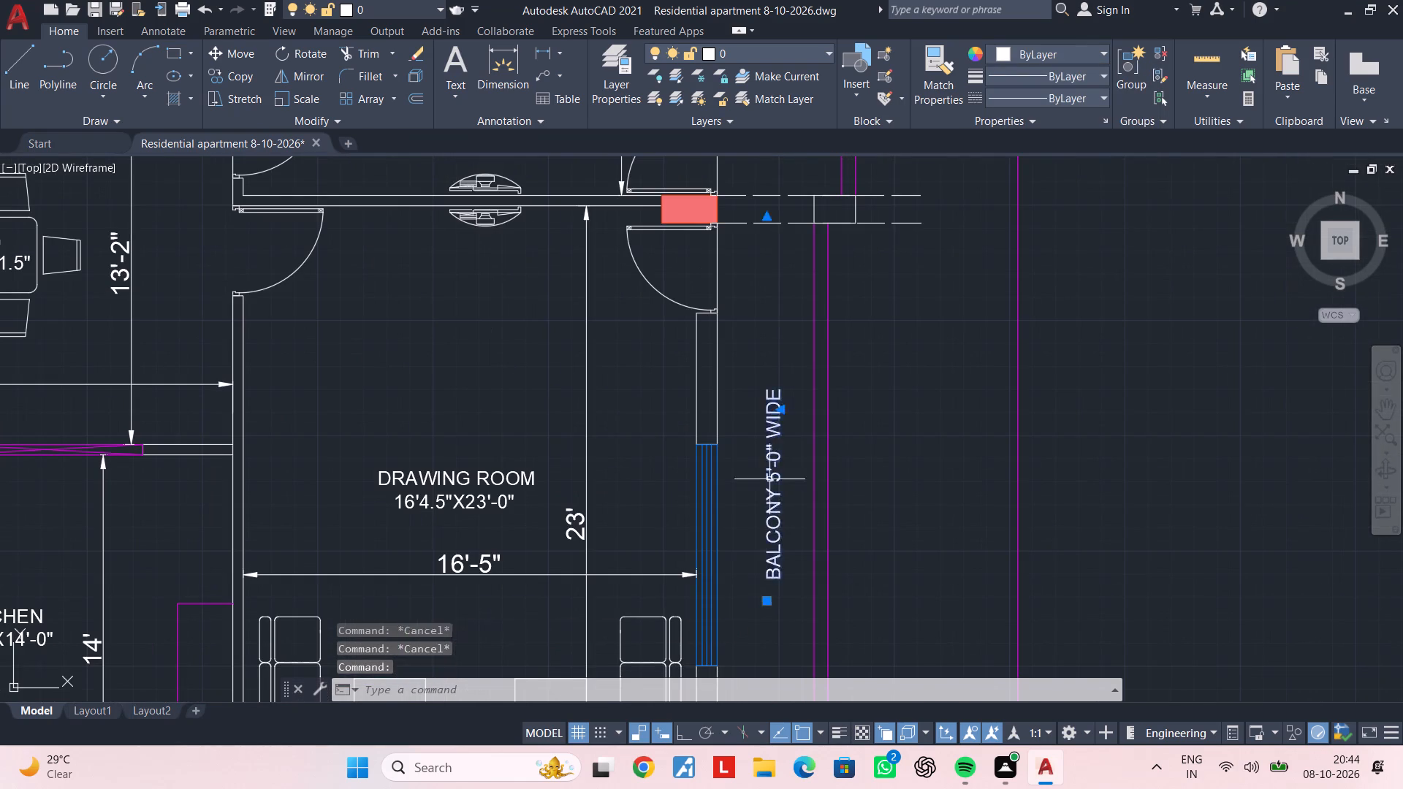
scroll(828, 568, "up", 1)
left_click(936, 634)
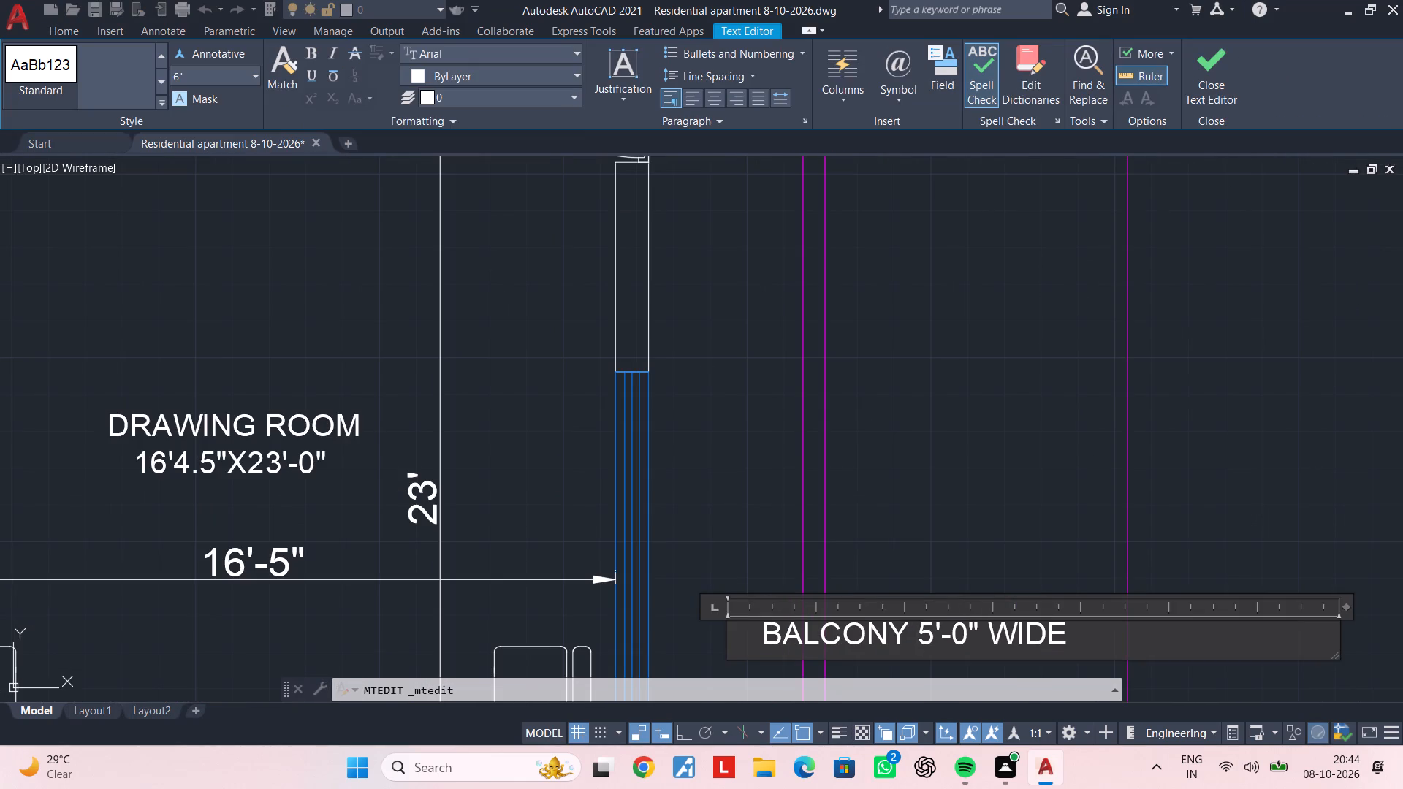
key("BackSpace")
key("4")
left_click(946, 474)
Change the northeast bedroom balcony's label to read BALCONY 5'-0" WIDE.
scroll(946, 474, "down", 4)
middle_click_drag(923, 344, 908, 748)
scroll(818, 402, "up", 1)
double_click(816, 371)
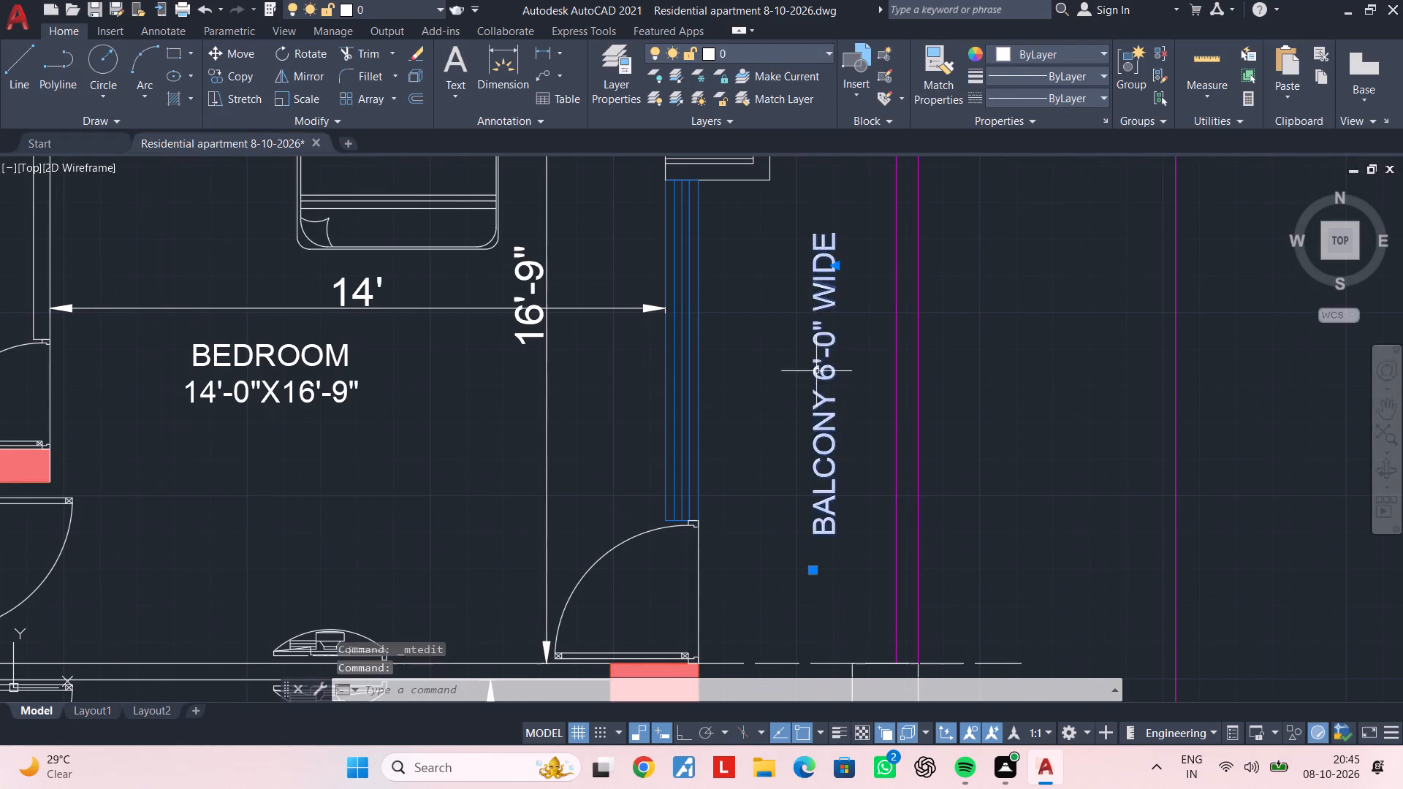
left_click(1018, 580)
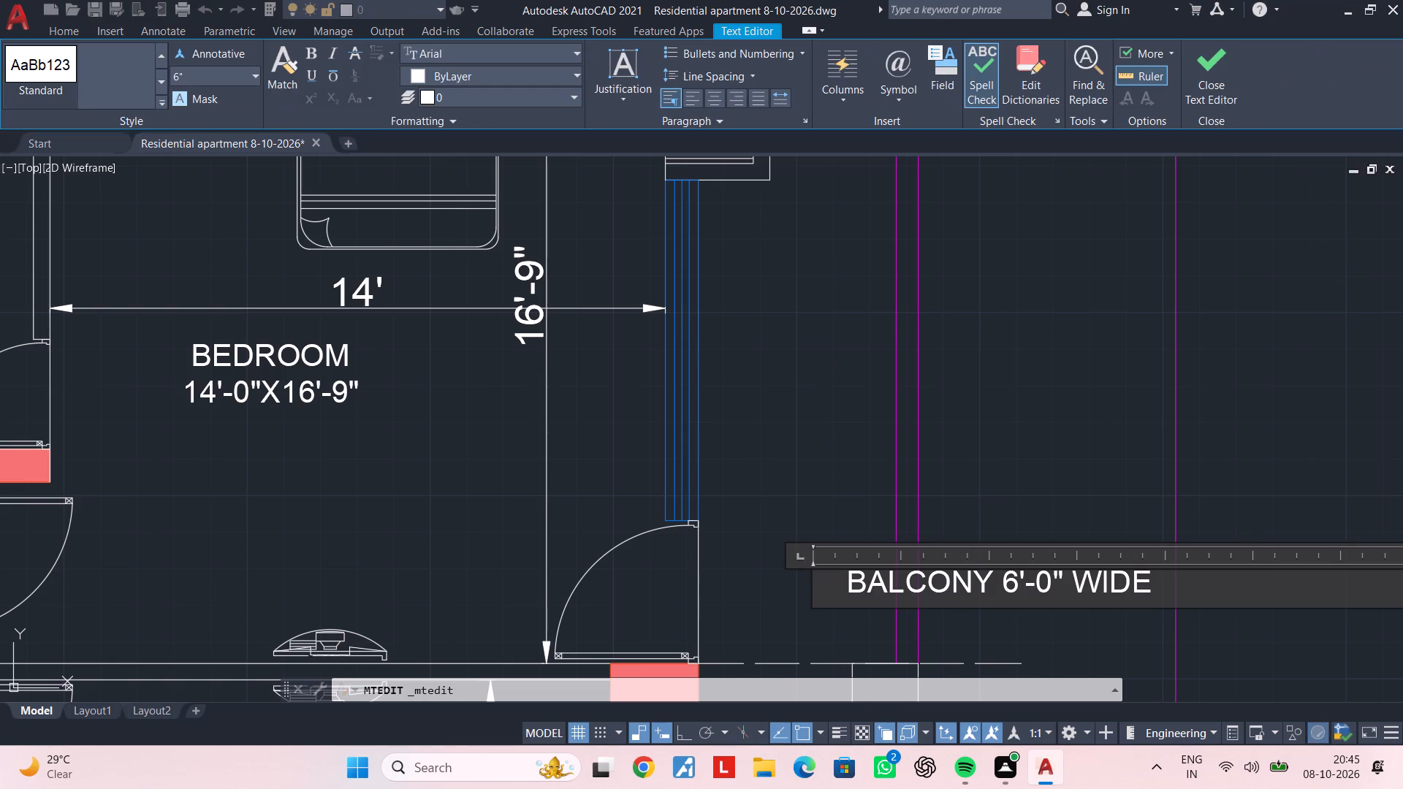
key("BackSpace")
key("5")
left_click(1113, 446)
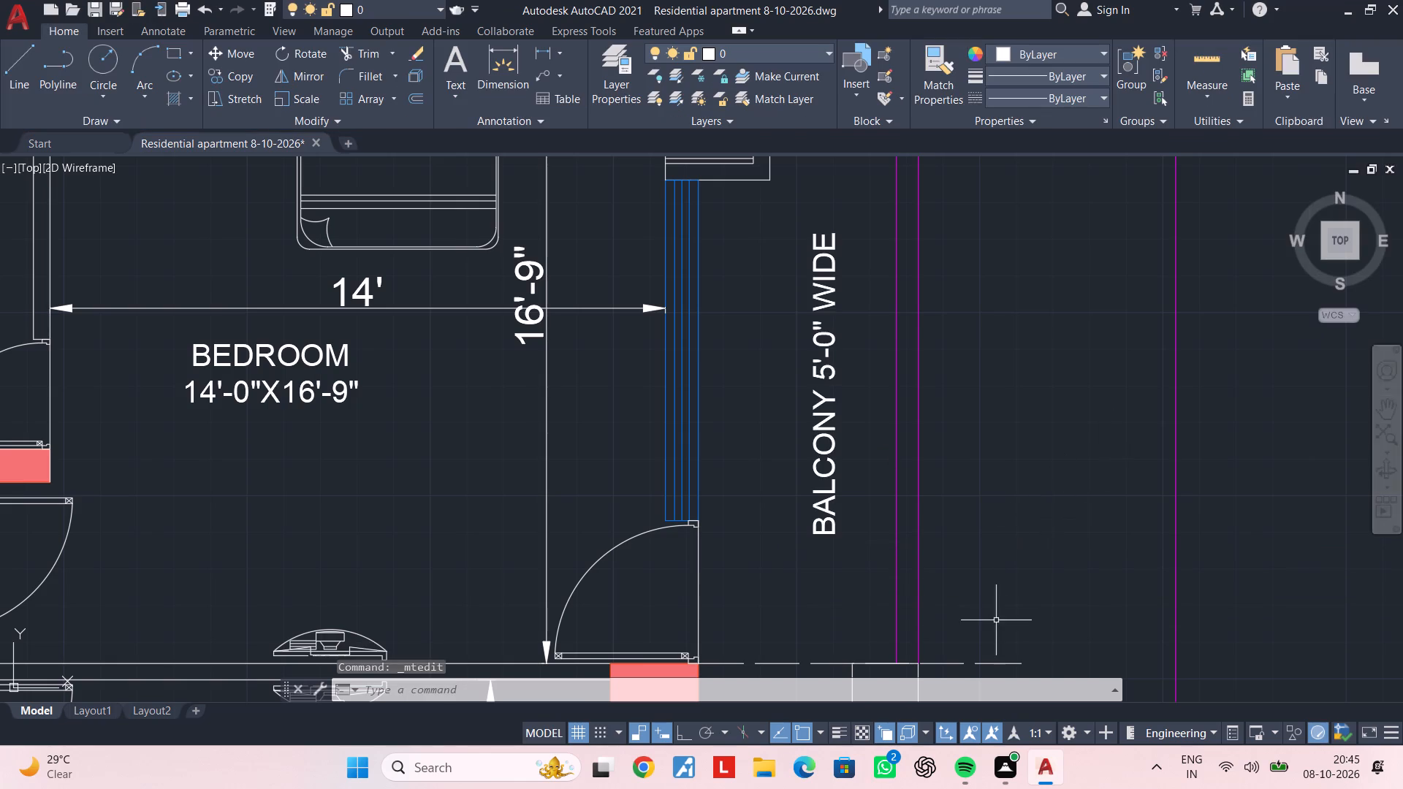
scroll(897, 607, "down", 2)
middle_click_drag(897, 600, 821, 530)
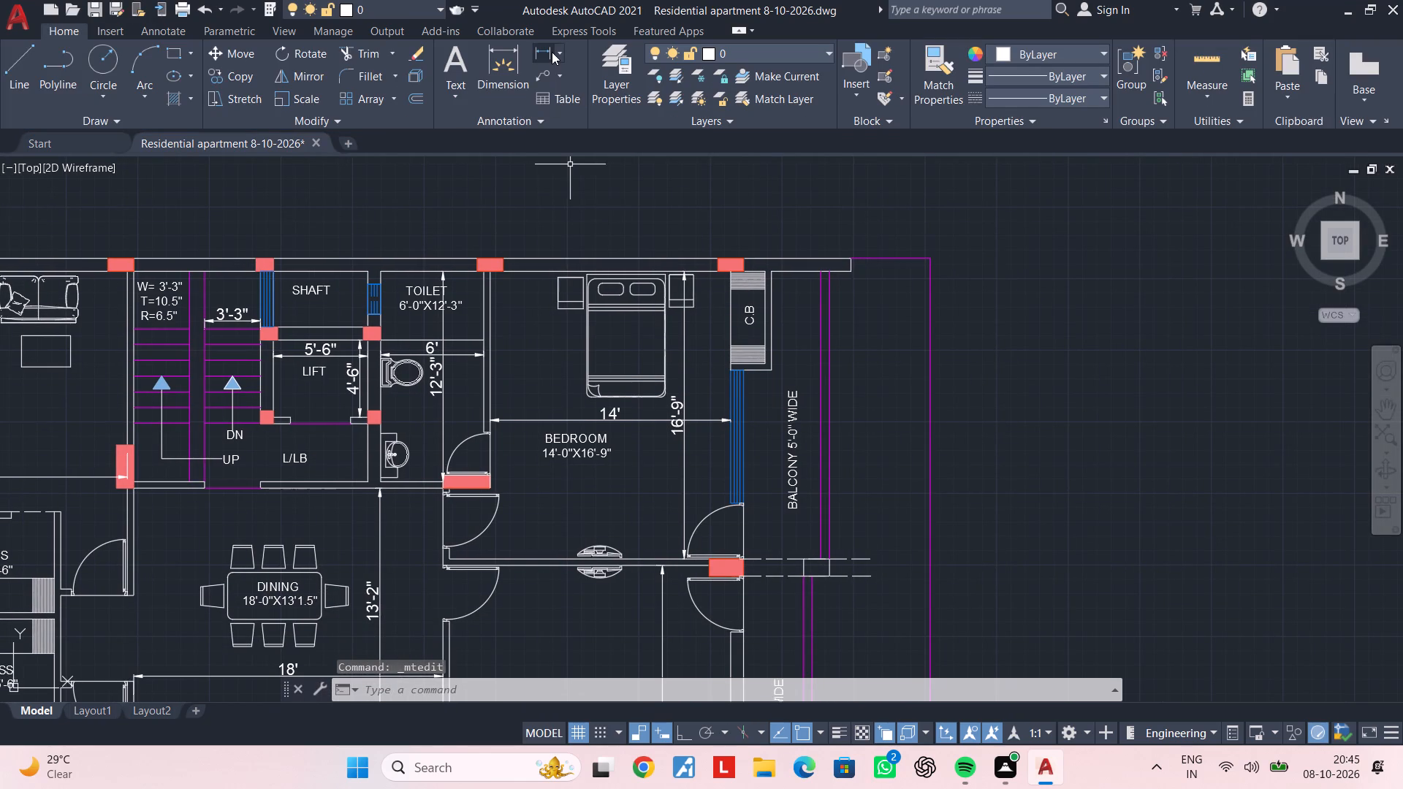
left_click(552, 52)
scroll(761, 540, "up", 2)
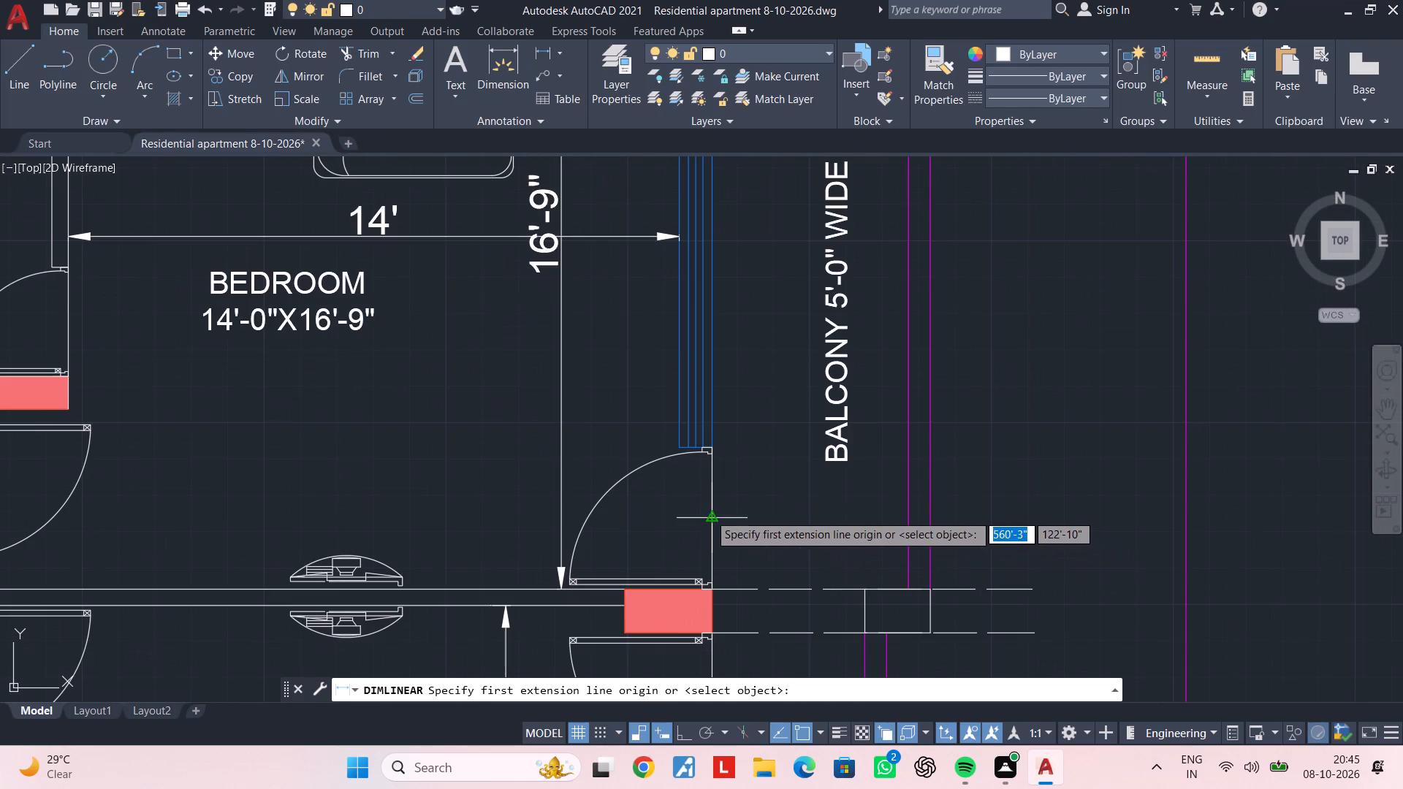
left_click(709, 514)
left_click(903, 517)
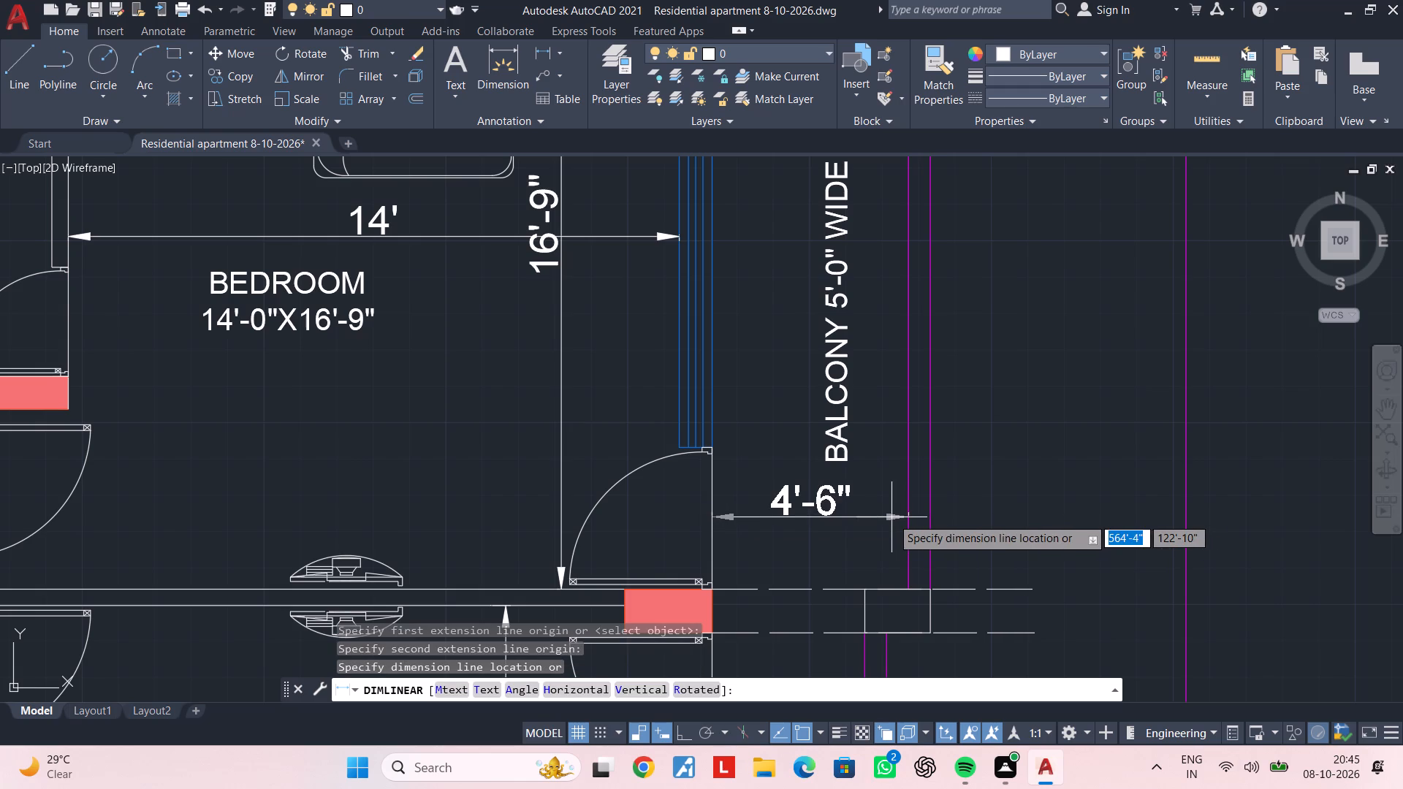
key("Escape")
Add a linear dimension across the bedroom balcony from the outer wall to the parapet's outer line, just south of the label.
key("space")
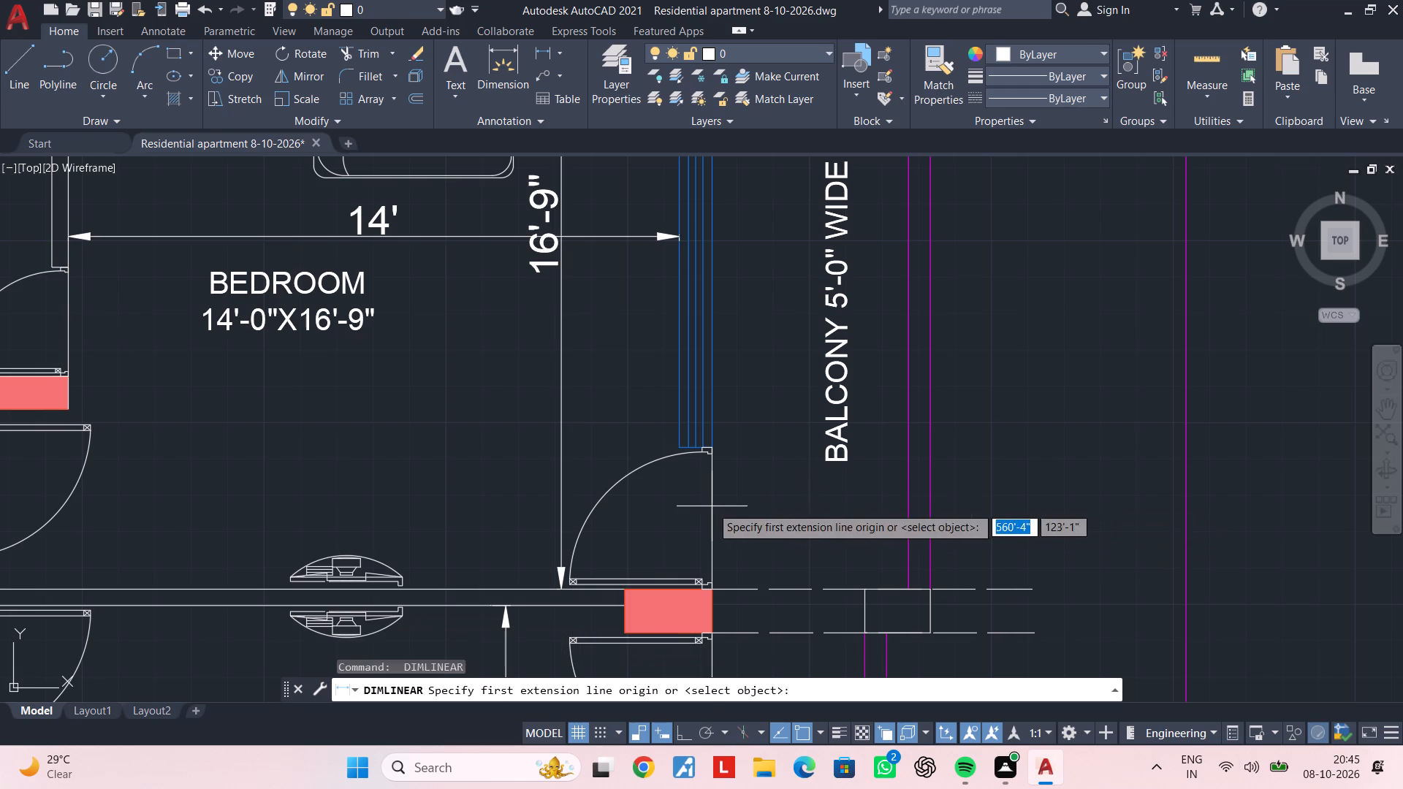
left_click(710, 506)
left_click(933, 506)
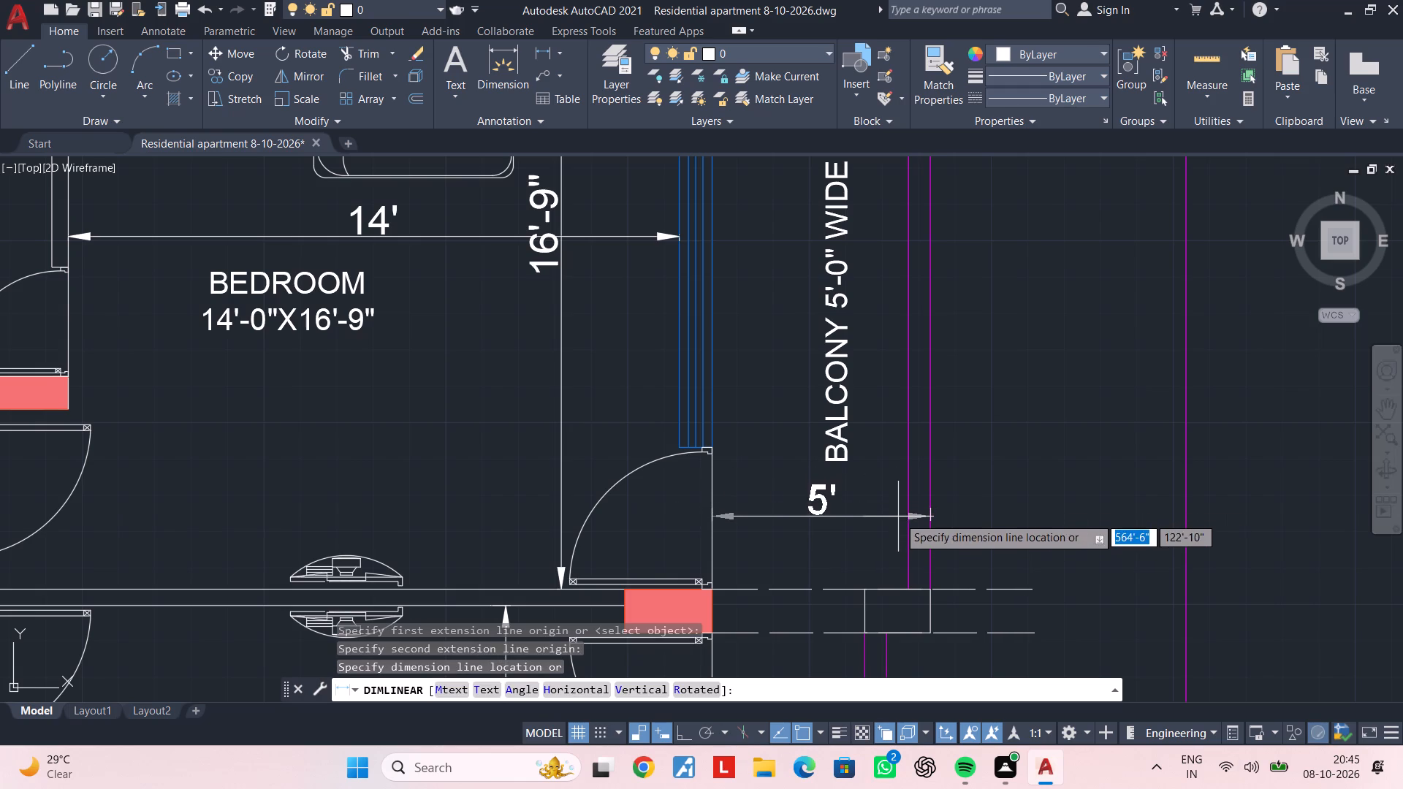
left_click(898, 517)
Add a linear dimension across the drawing room balcony from the outer wall to the parapet's outer line, north of its label.
scroll(951, 540, "down", 3)
middle_click_drag(953, 541, 910, 395)
middle_click_drag(909, 483, 907, 407)
key("space")
scroll(832, 391, "up", 2)
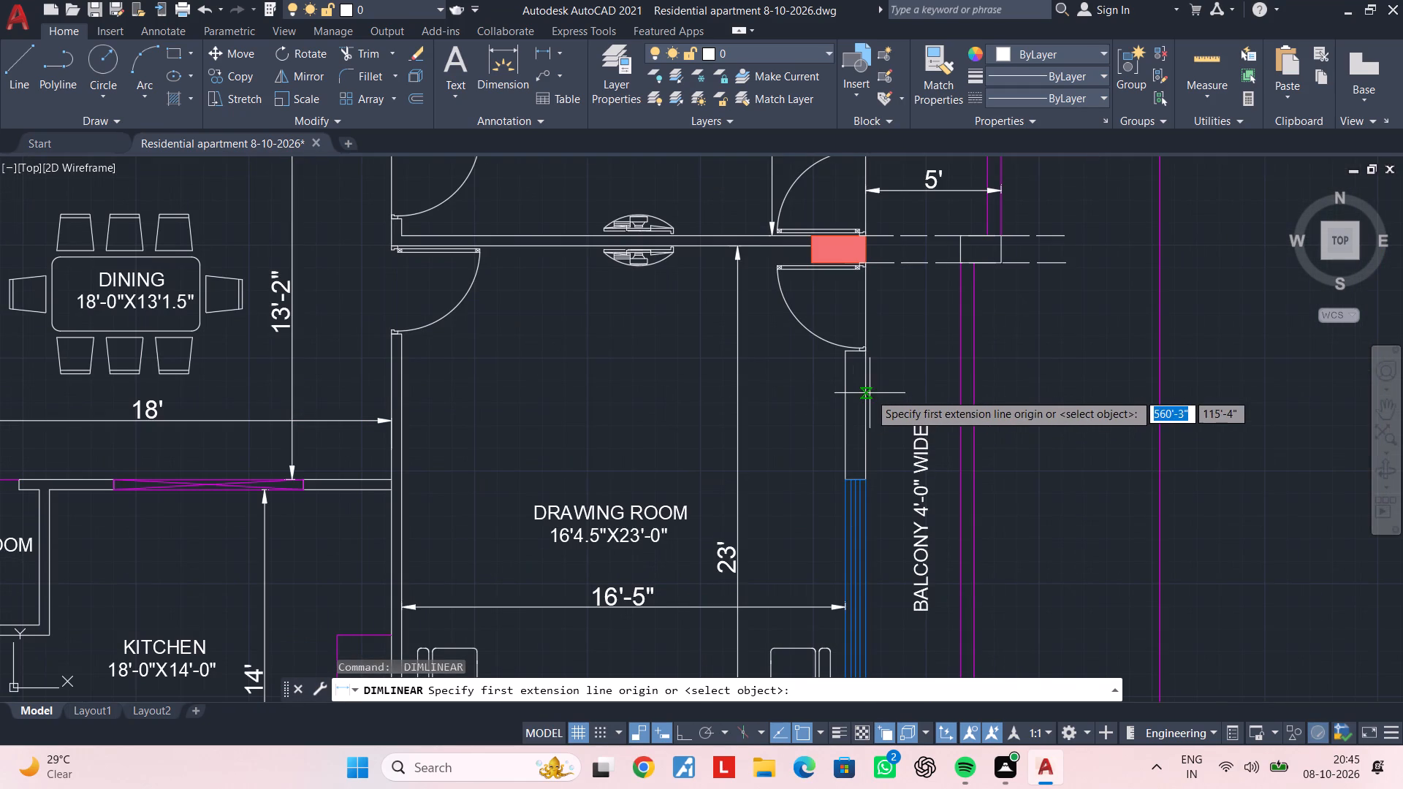
left_click(864, 393)
left_click(975, 397)
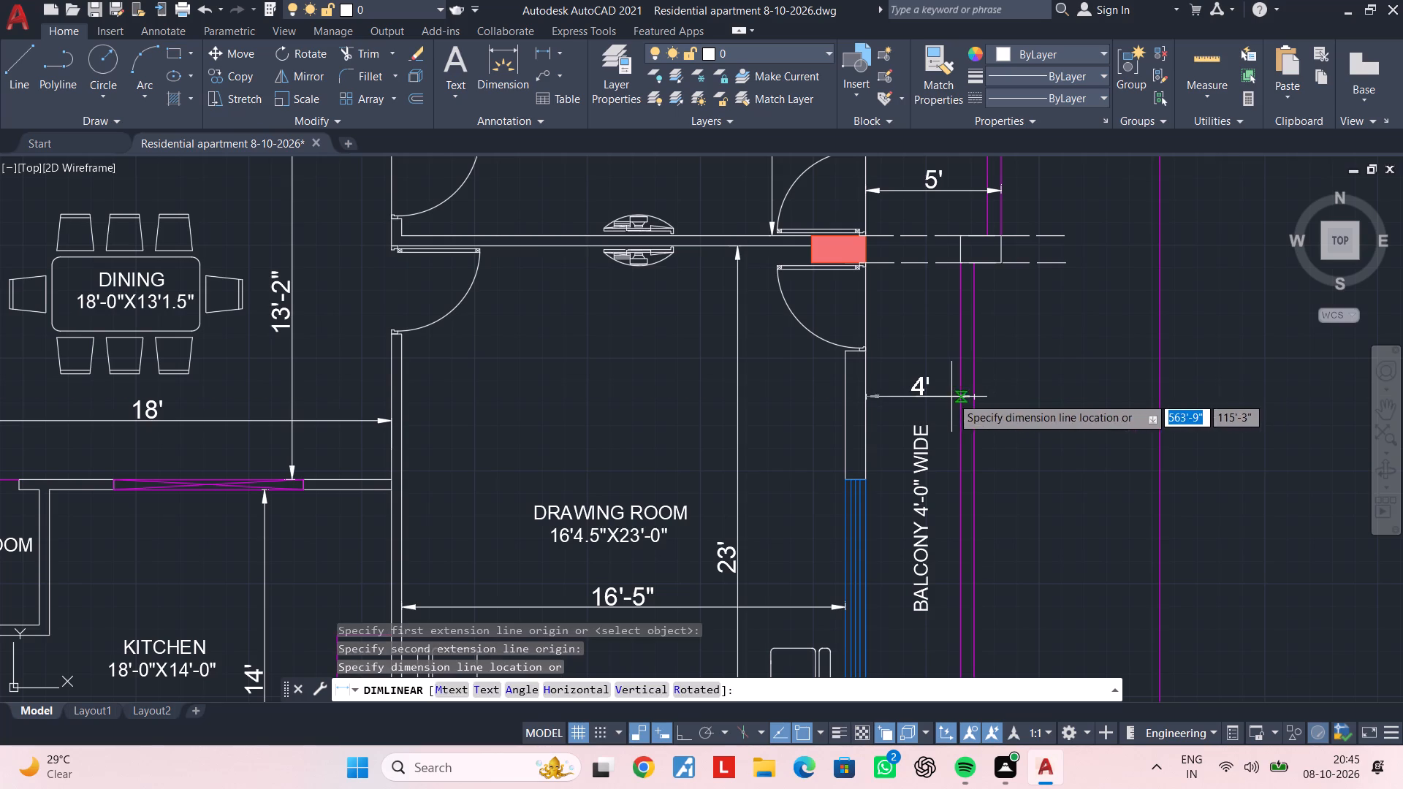
left_click(951, 397)
In the next floor plan to the east, offset the short outer wall line beside the northeast bedroom's balcony door 6' to the east.
scroll(1016, 390, "down", 3)
middle_click_drag(1057, 392, 685, 378)
middle_click_drag(1032, 386, 559, 396)
middle_click_drag(939, 374, 818, 407)
scroll(811, 405, "up", 2)
middle_click_drag(796, 371, 753, 435)
key("Escape")
key("Escape")
key("Escape")
type("OF 6'")
key("Return")
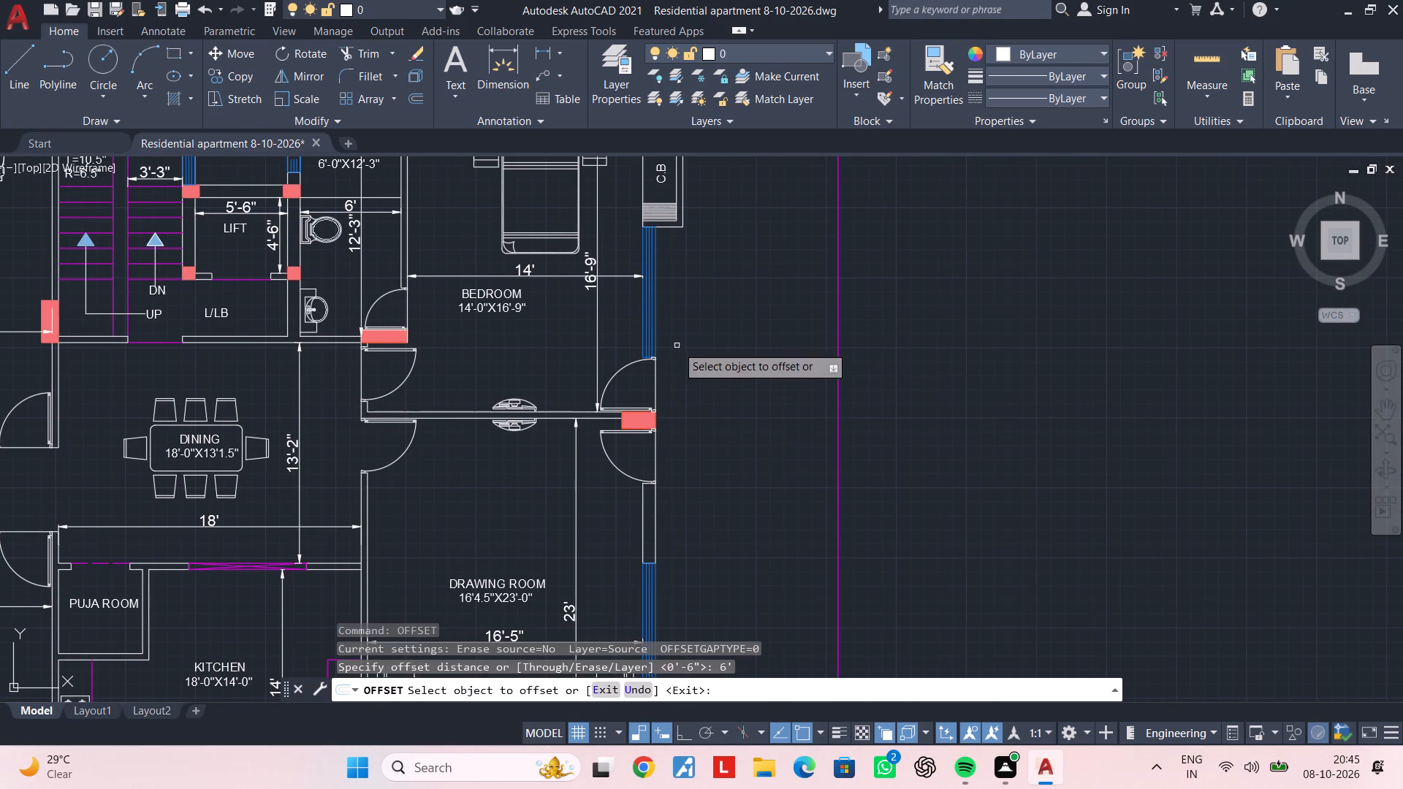
left_click(656, 381)
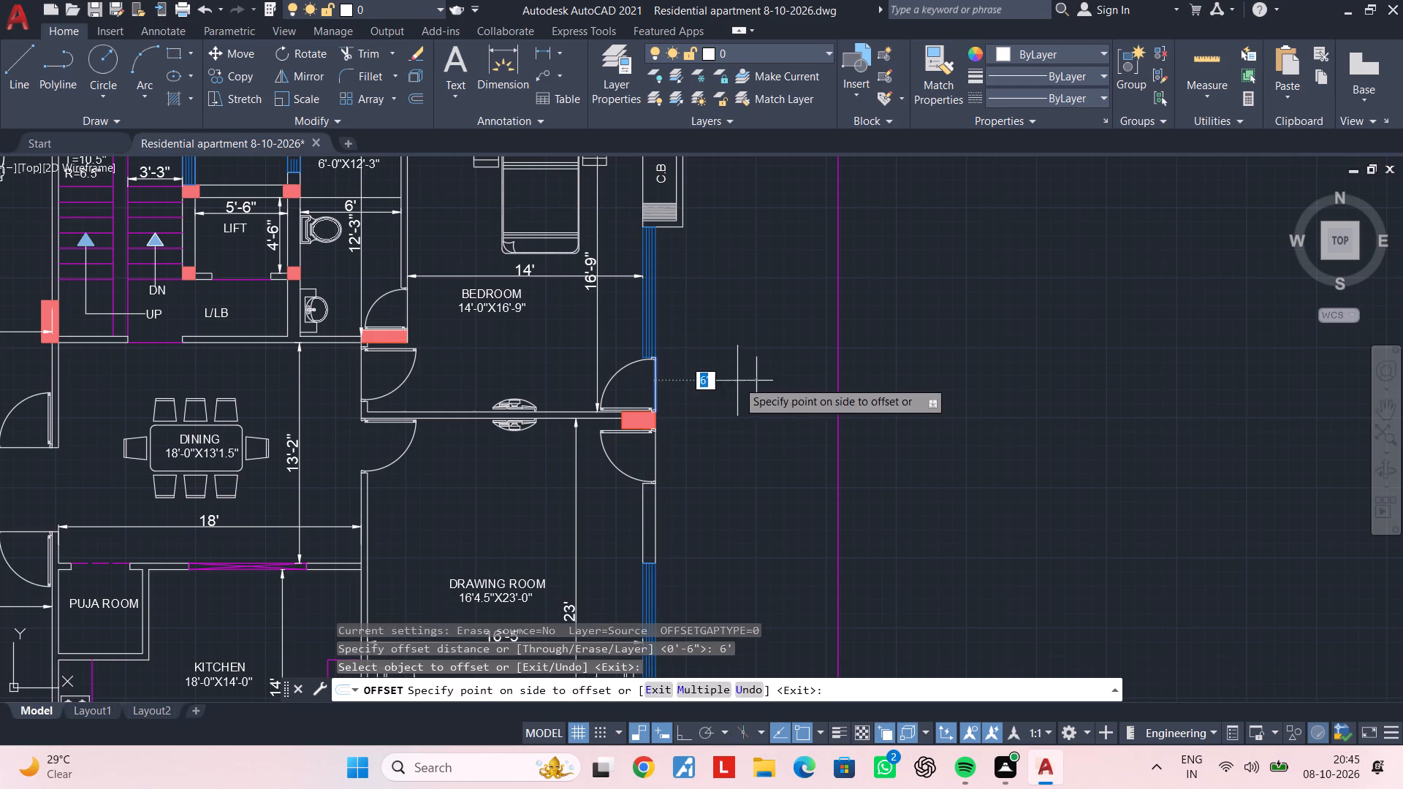
left_click(772, 381)
key("Escape")
key("Escape")
key("Escape")
With Ortho on, draw a horizontal line east from the northeast corner of the column between the balcony doors, past the offset line.
type("L;")
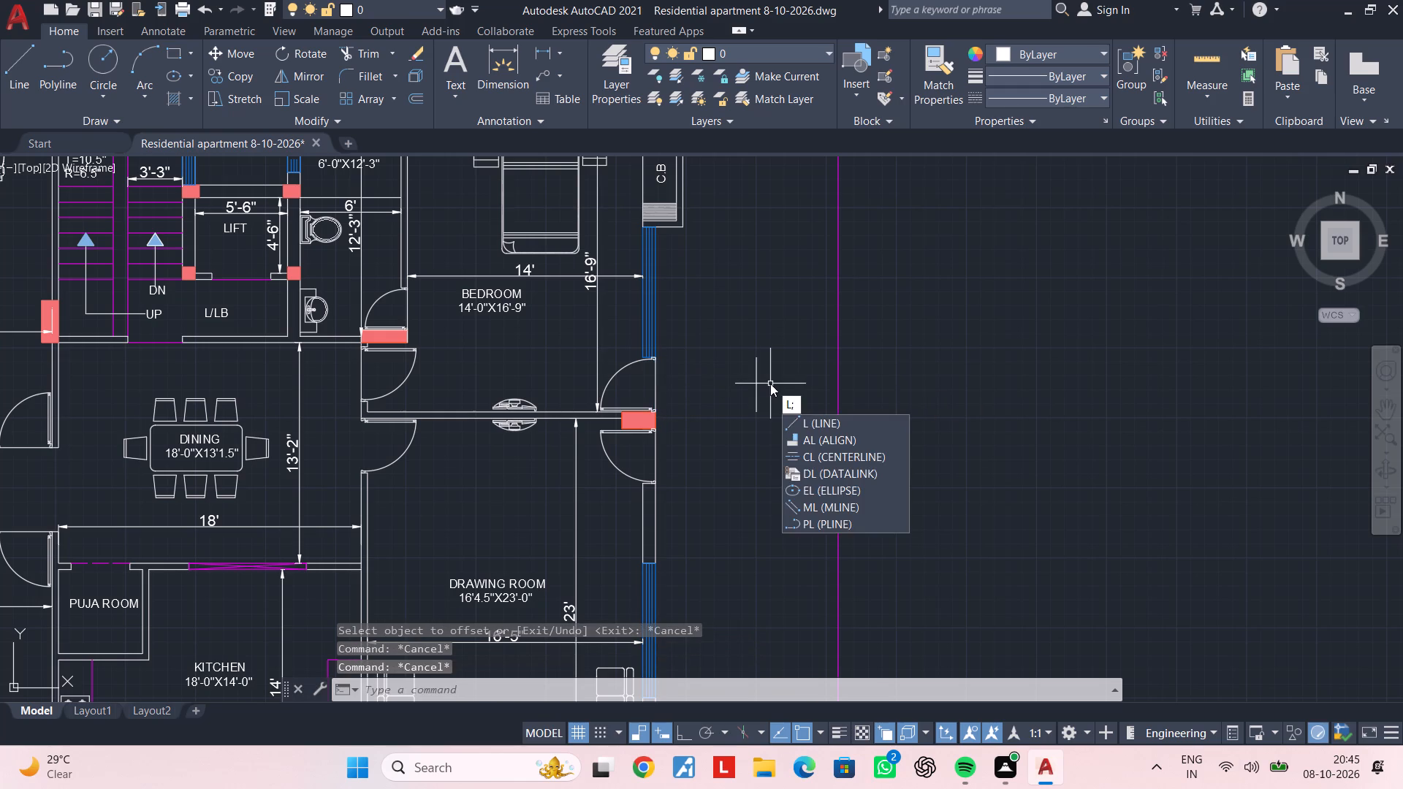
key("space")
scroll(670, 416, "up", 3)
scroll(603, 398, "up", 2)
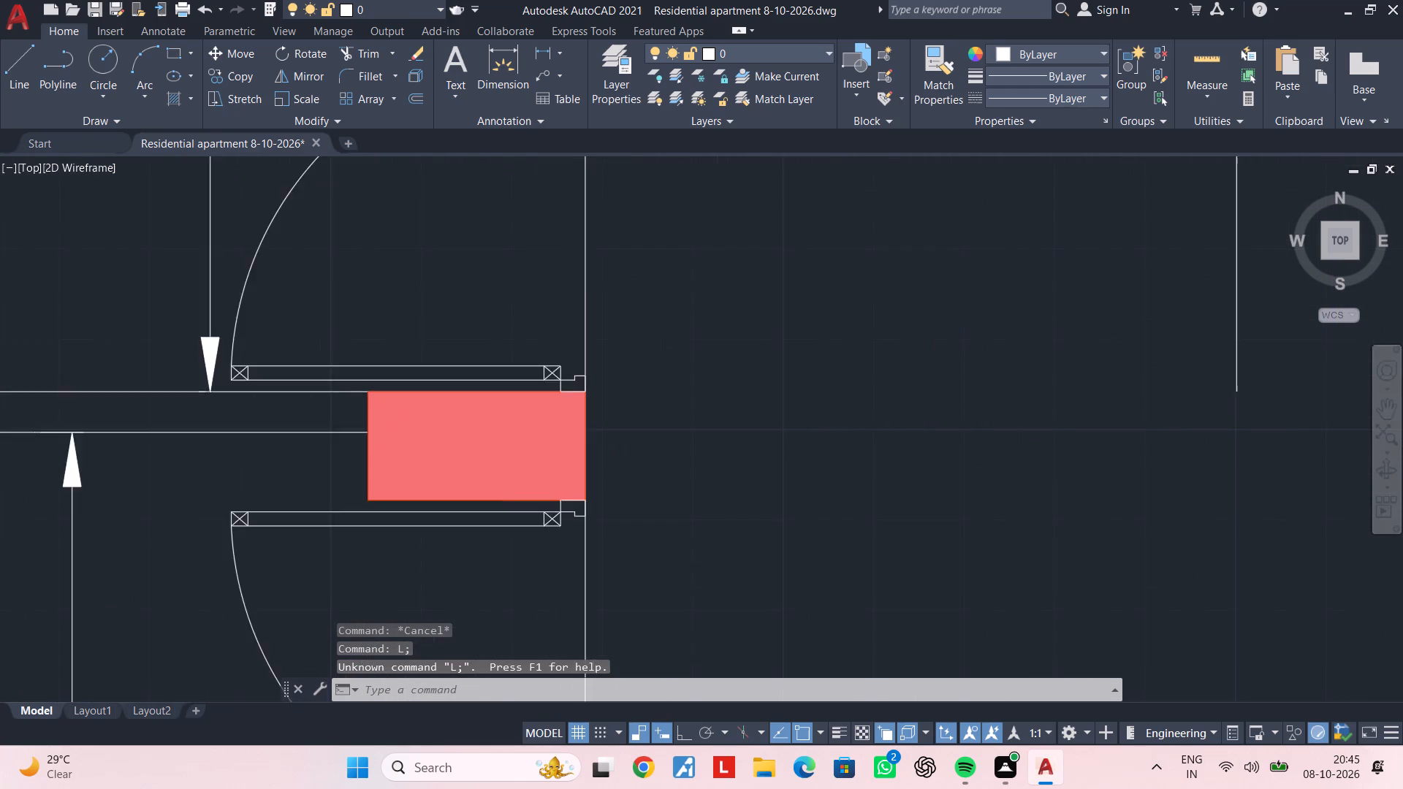
key("Escape")
type("L")
key("space")
scroll(547, 402, "up", 1)
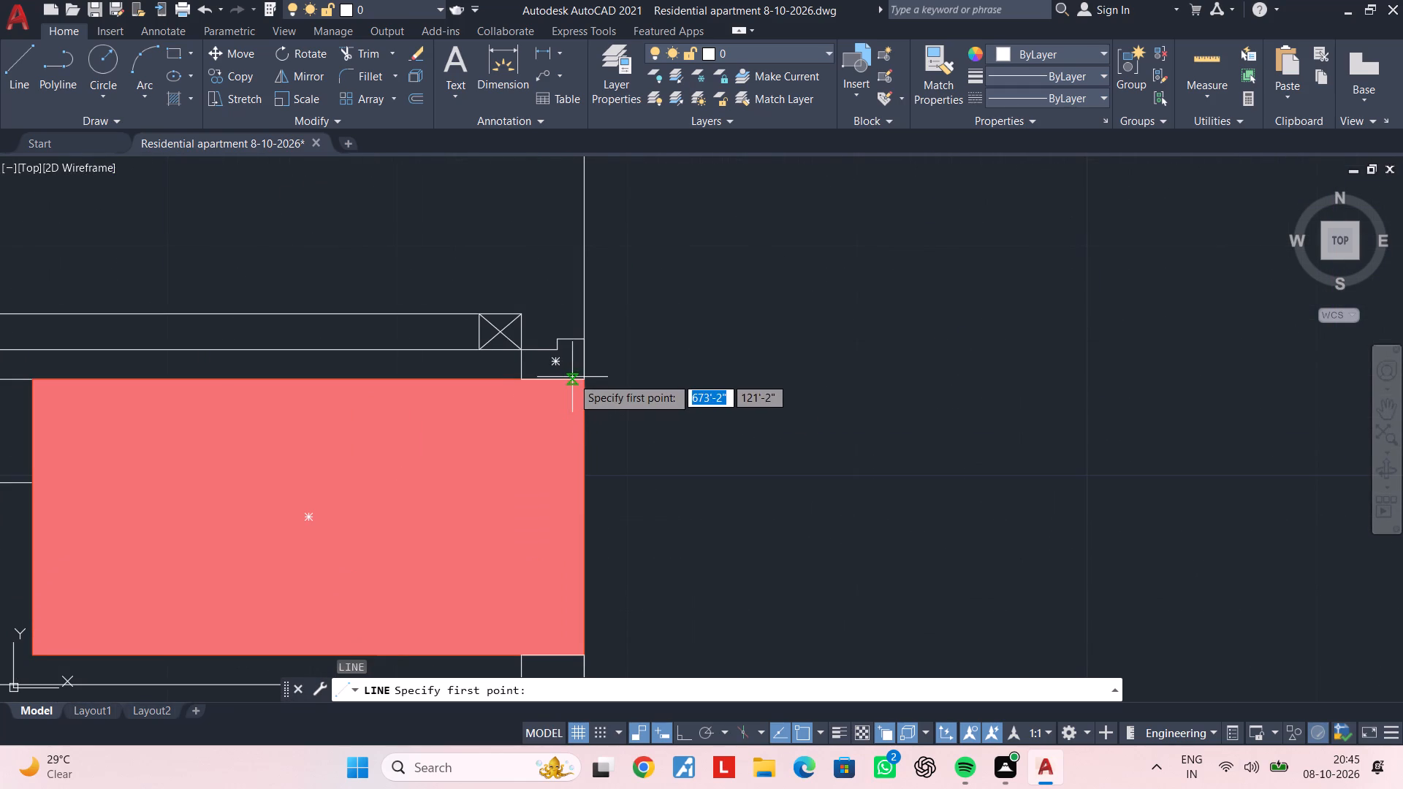
left_click(582, 378)
scroll(946, 378, "down", 2)
middle_click_drag(954, 378, 542, 384)
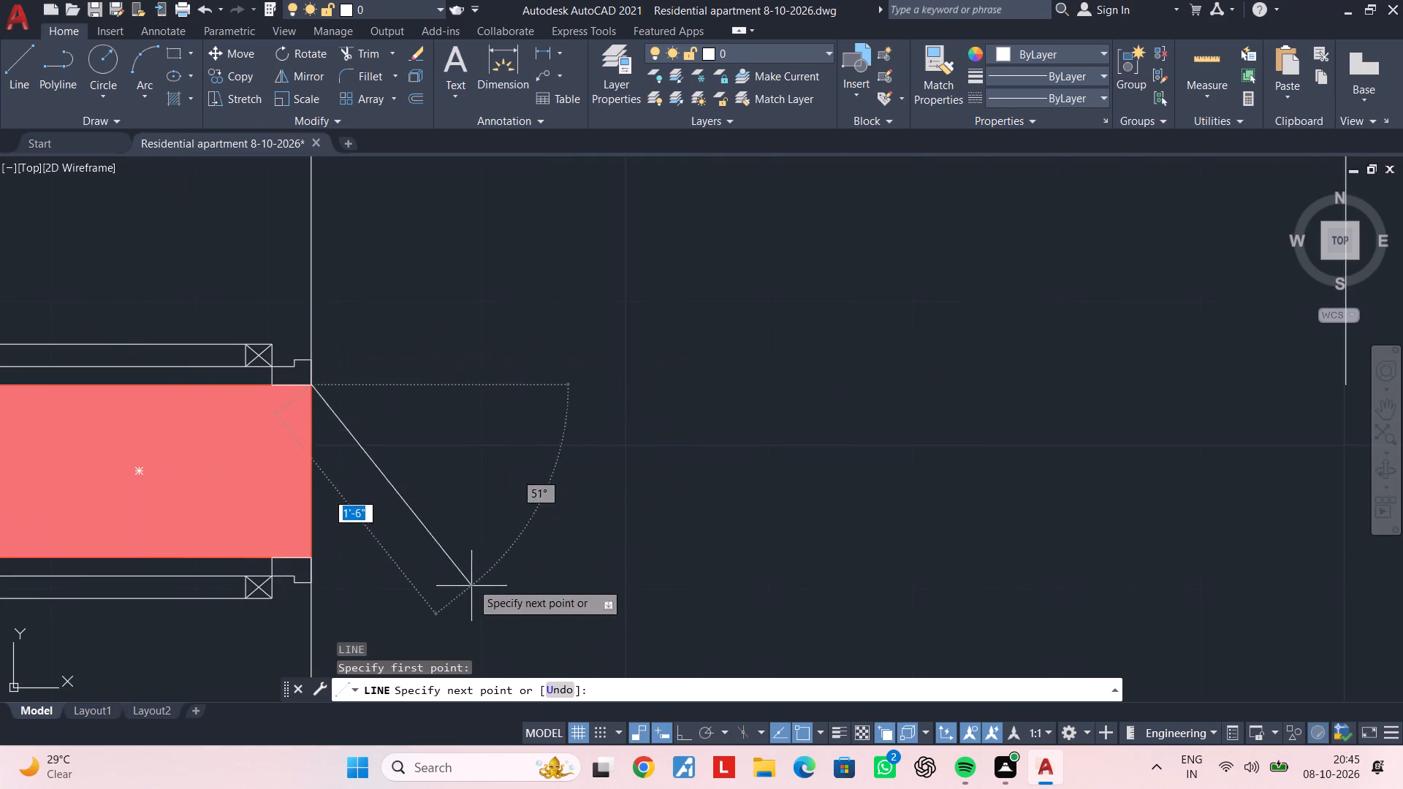
left_click(689, 733)
scroll(865, 443, "down", 2)
middle_click_drag(881, 422, 851, 427)
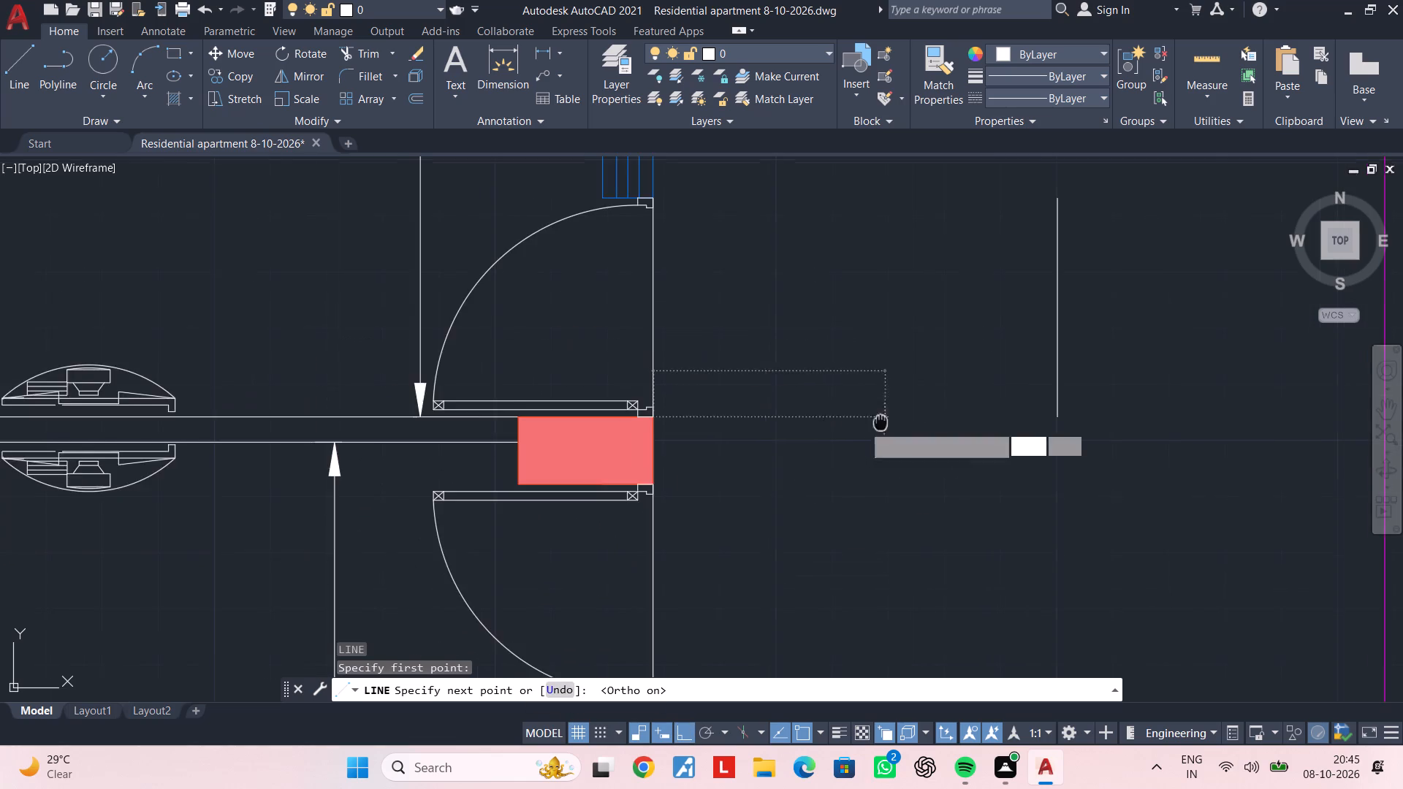
middle_click_drag(851, 427, 618, 435)
scroll(806, 427, "up", 2)
scroll(1147, 421, "down", 2)
middle_click_drag(1128, 421, 983, 421)
left_click(1011, 422)
key("Escape")
key("Escape")
key("Escape")
Draw a horizontal line about 8'-7" long east from the southeast corner of the same column.
key("space")
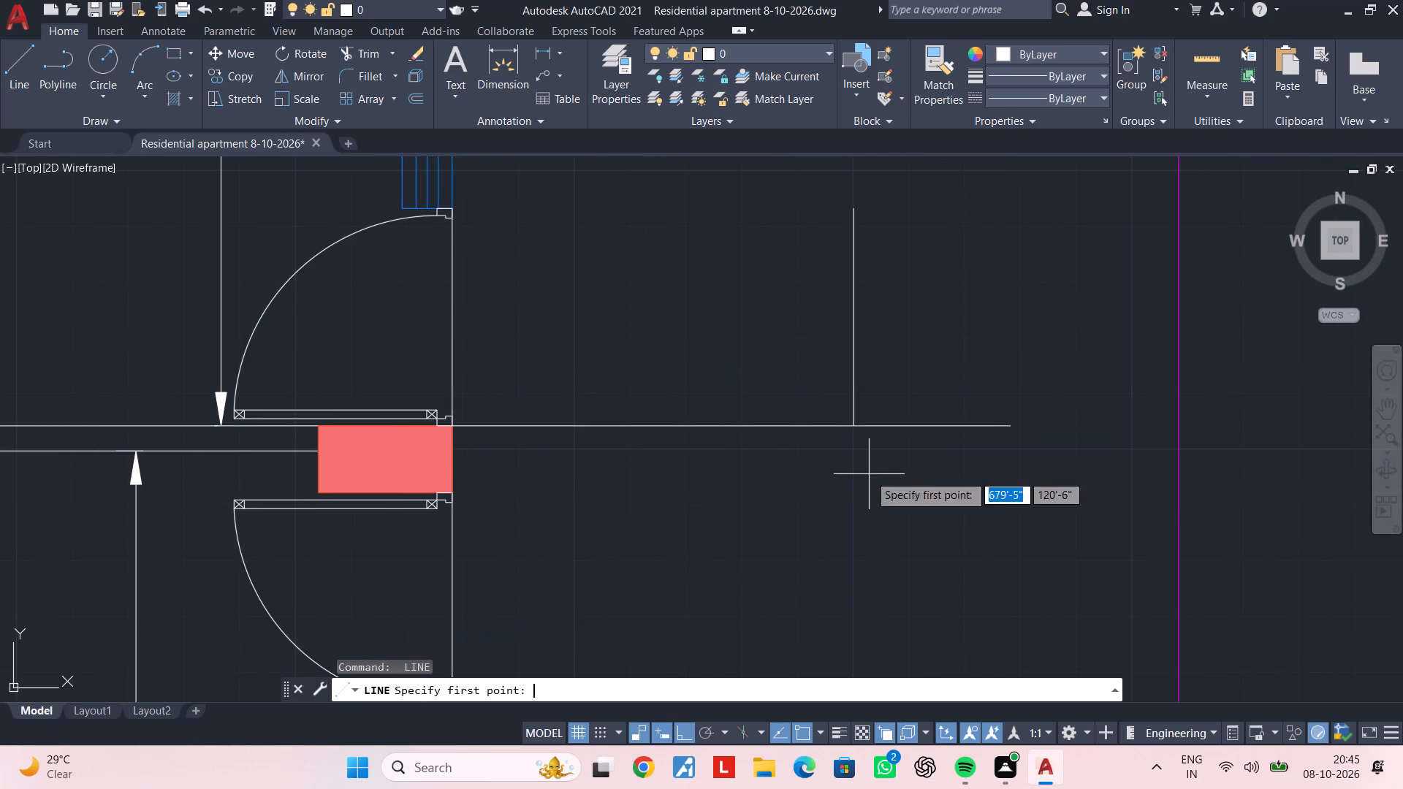
scroll(441, 492, "up", 2)
left_click(462, 494)
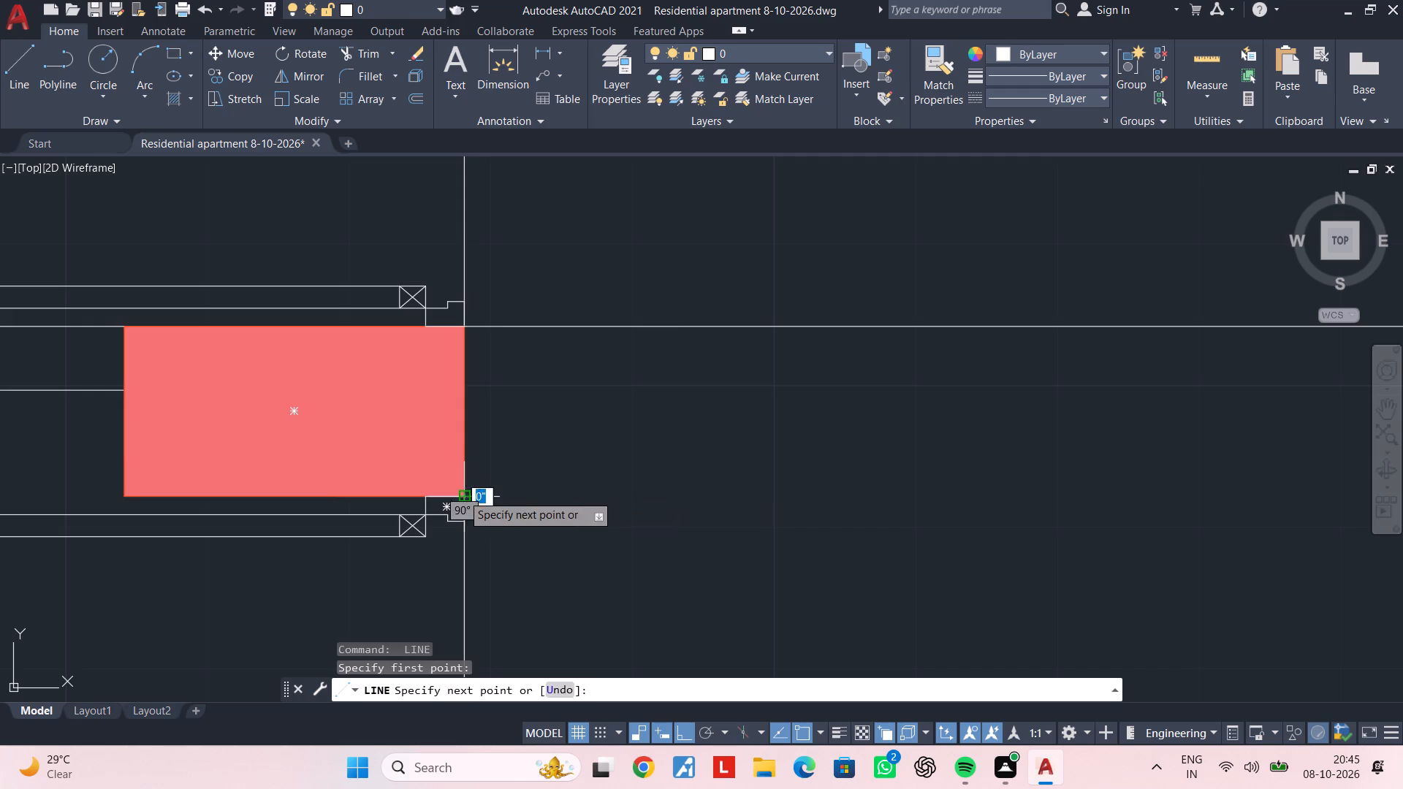
scroll(917, 495, "down", 2)
middle_click_drag(919, 495, 434, 460)
left_click(828, 448)
key("Escape")
key("Escape")
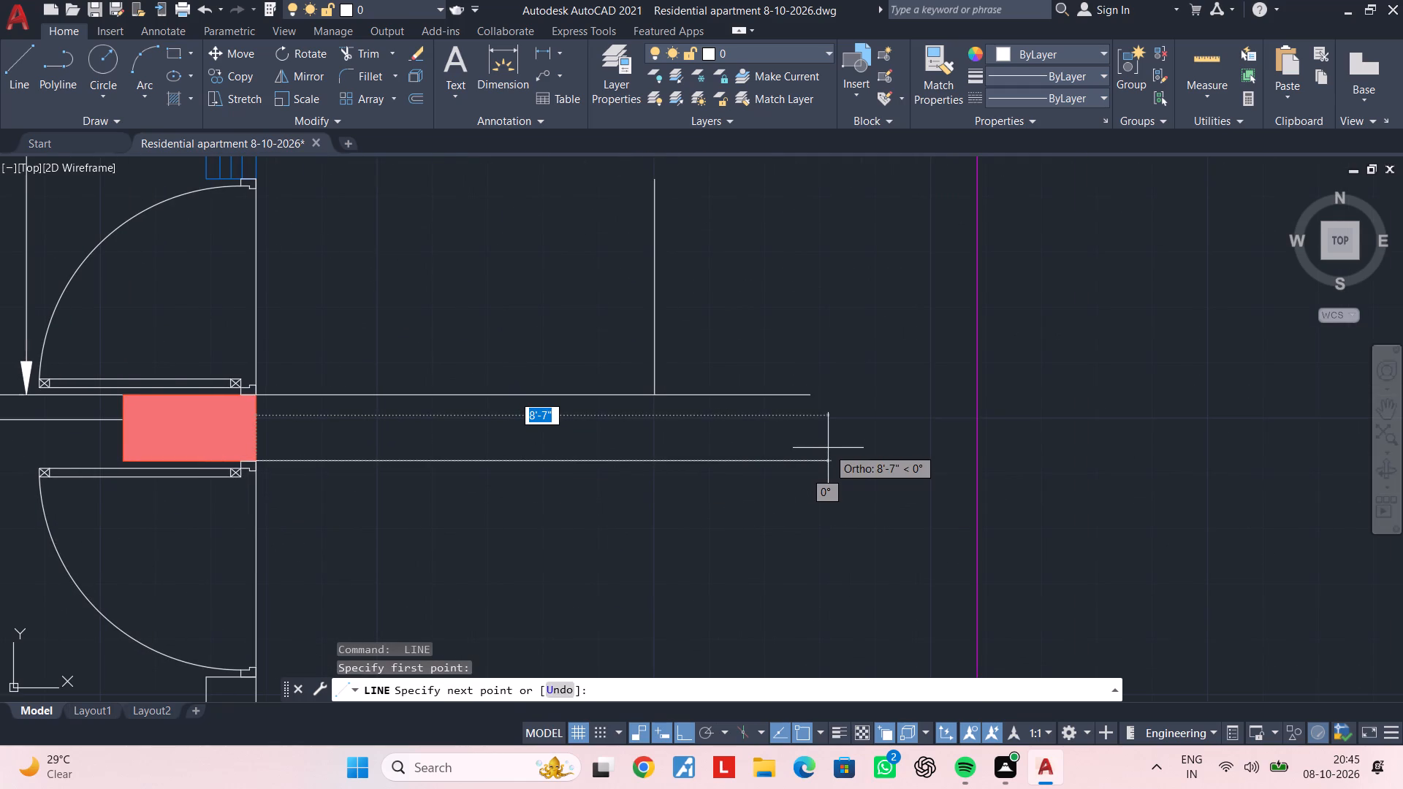
Extend the bedroom balcony's offset vertical line north to the north wall.
middle_click_drag(560, 403, 794, 403)
scroll(742, 379, "down", 2)
middle_click_drag(775, 373, 686, 513)
key("Escape")
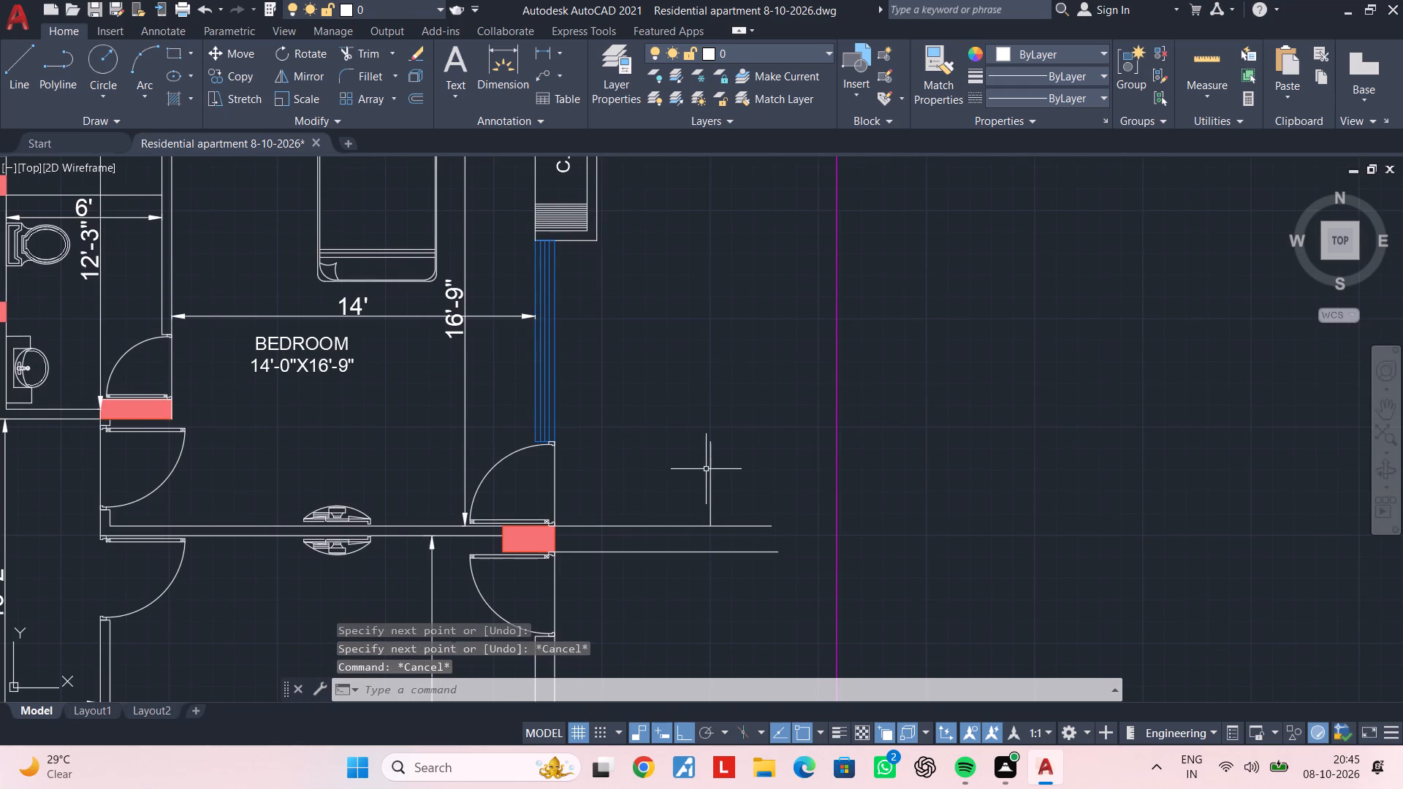
key("Escape")
key("e")
key("x")
key("space")
scroll(711, 460, "down", 1)
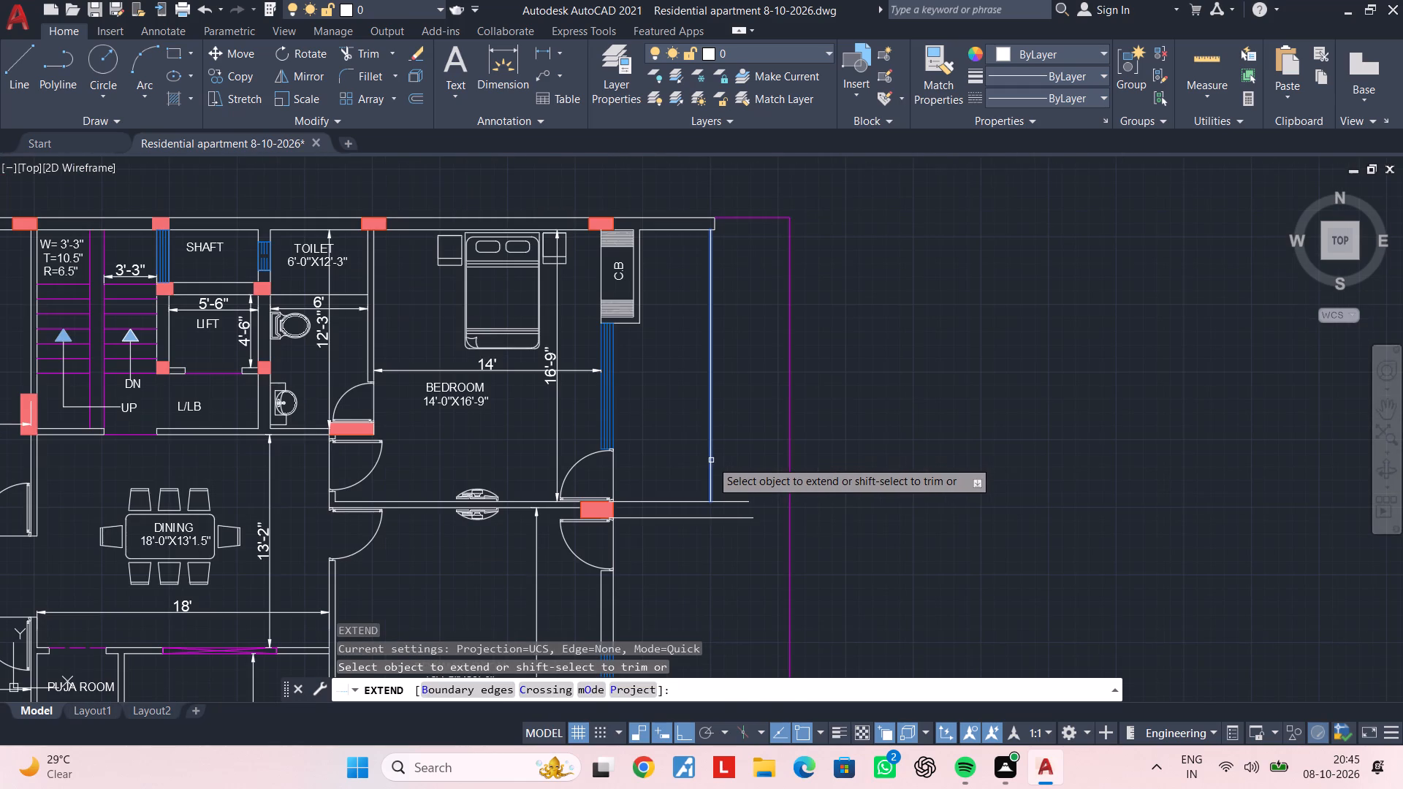
left_click(710, 460)
key("Escape")
key("Escape")
Offset the bedroom balcony's extended vertical line 6" to the west to form the parapet thickness.
type("OF")
key("space")
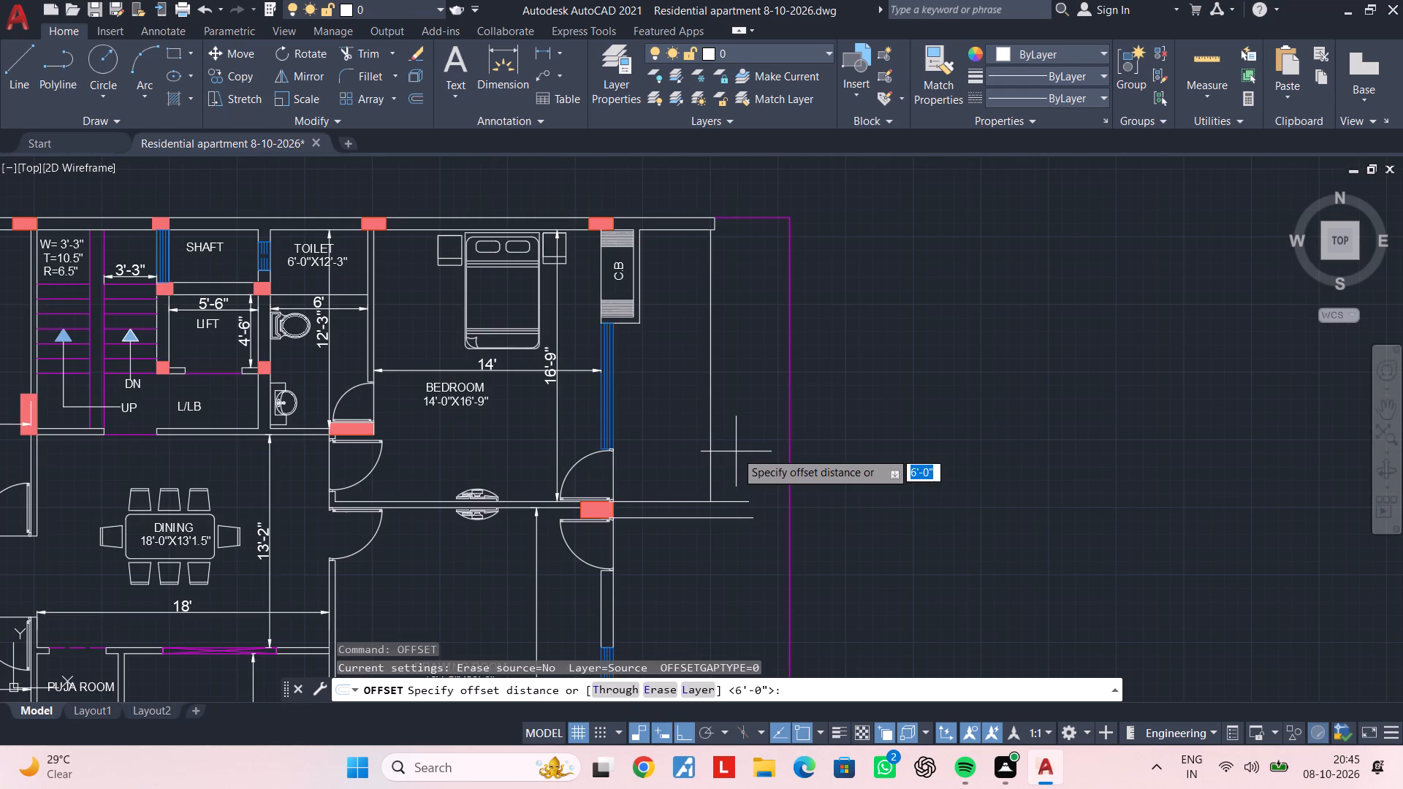
type("6\"")
key("Return")
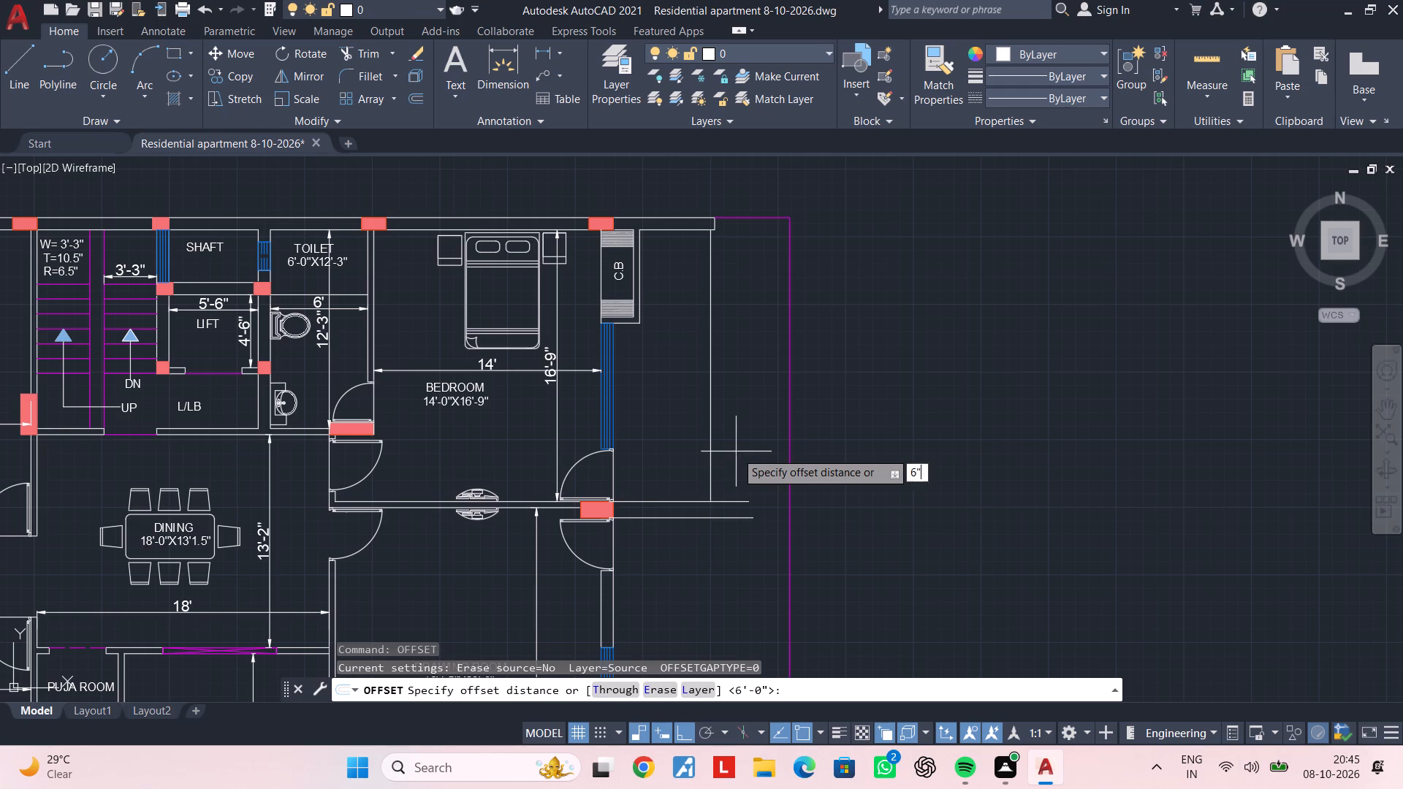
scroll(762, 435, "up", 1)
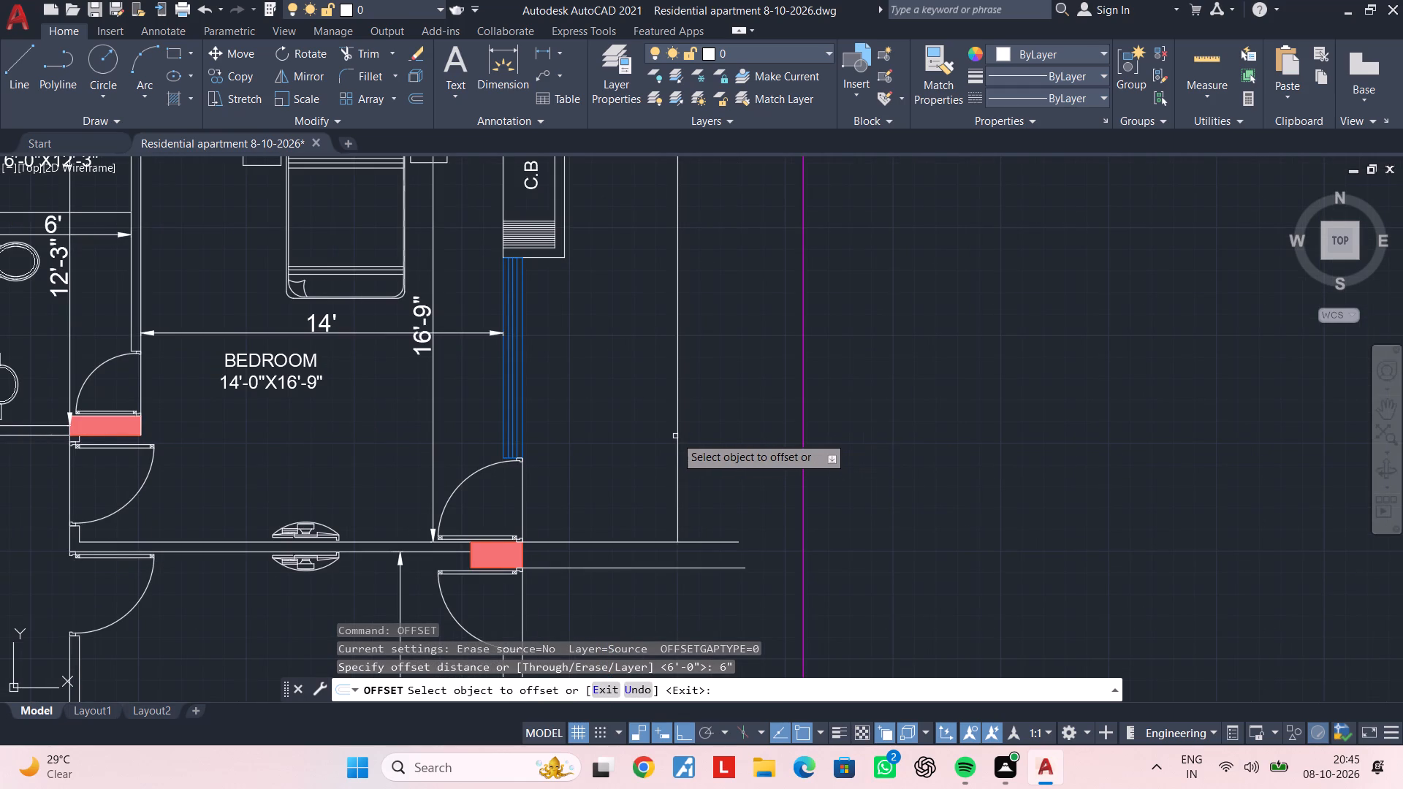
left_click(680, 434)
left_click(615, 438)
scroll(634, 472, "down", 2)
middle_click_drag(641, 473, 699, 411)
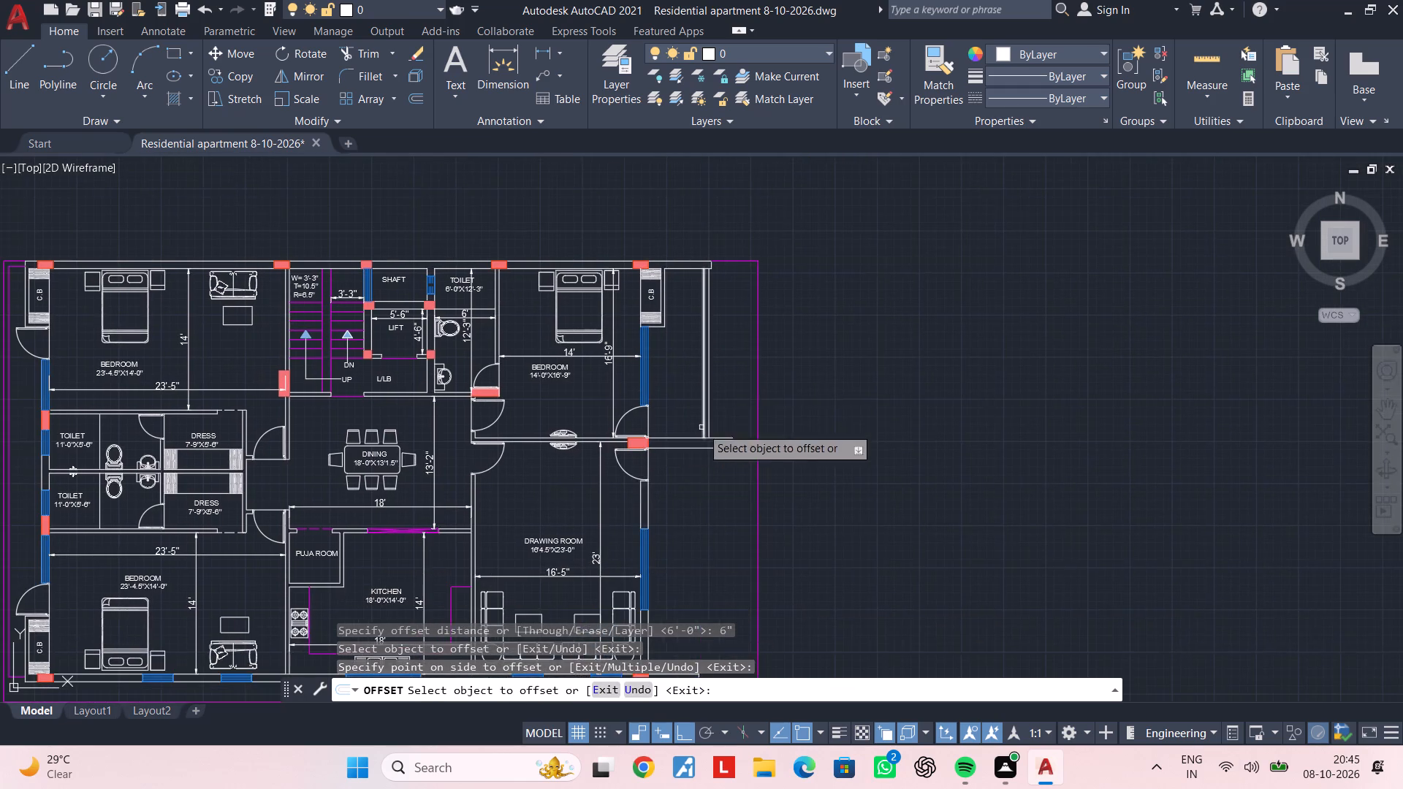
Offset the drawing room's outer east wall line 5' to the east to set the balcony's outer edge.
key("Escape")
middle_click_drag(696, 464, 718, 394)
key("Escape")
key("Escape")
key("Escape")
type("OF")
key("space")
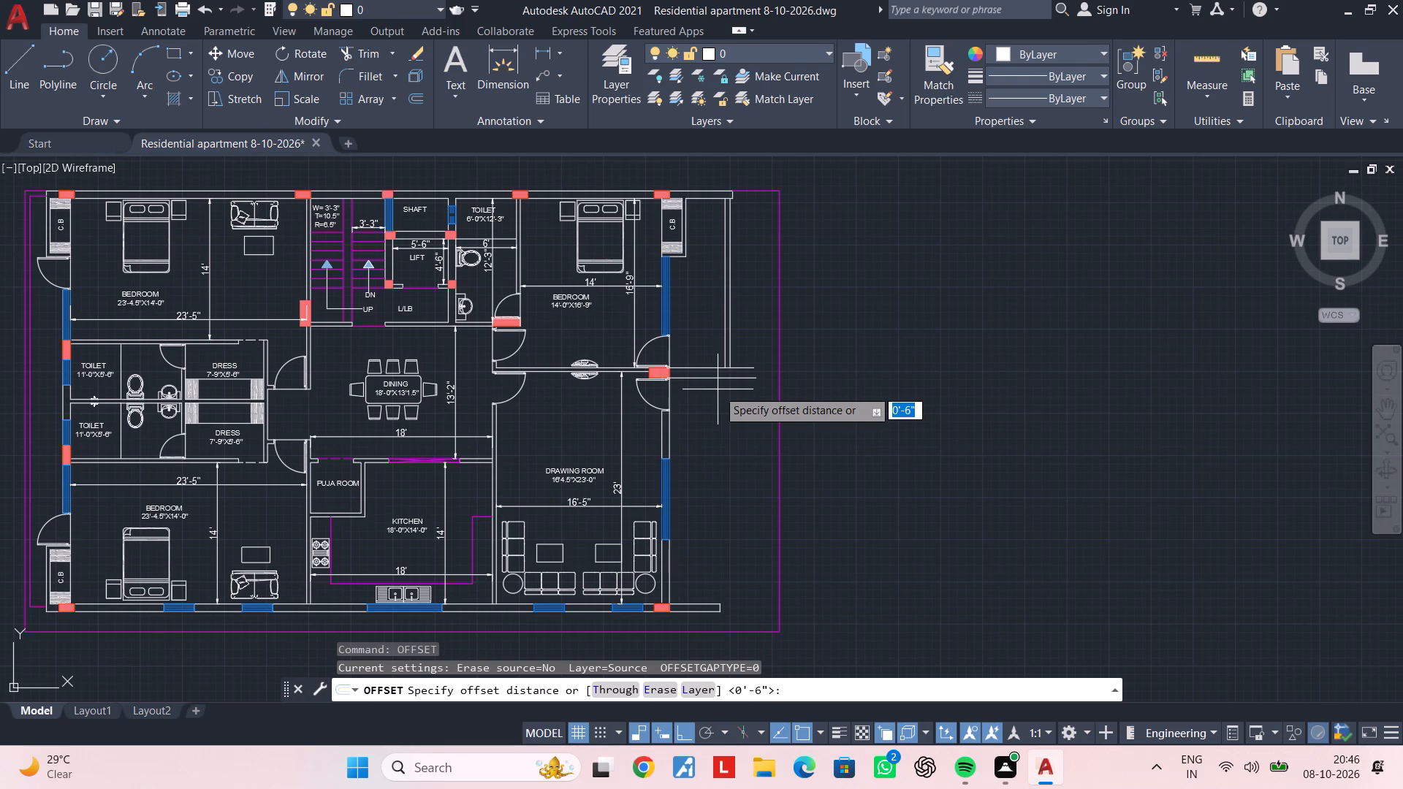
type("5'")
key("Return")
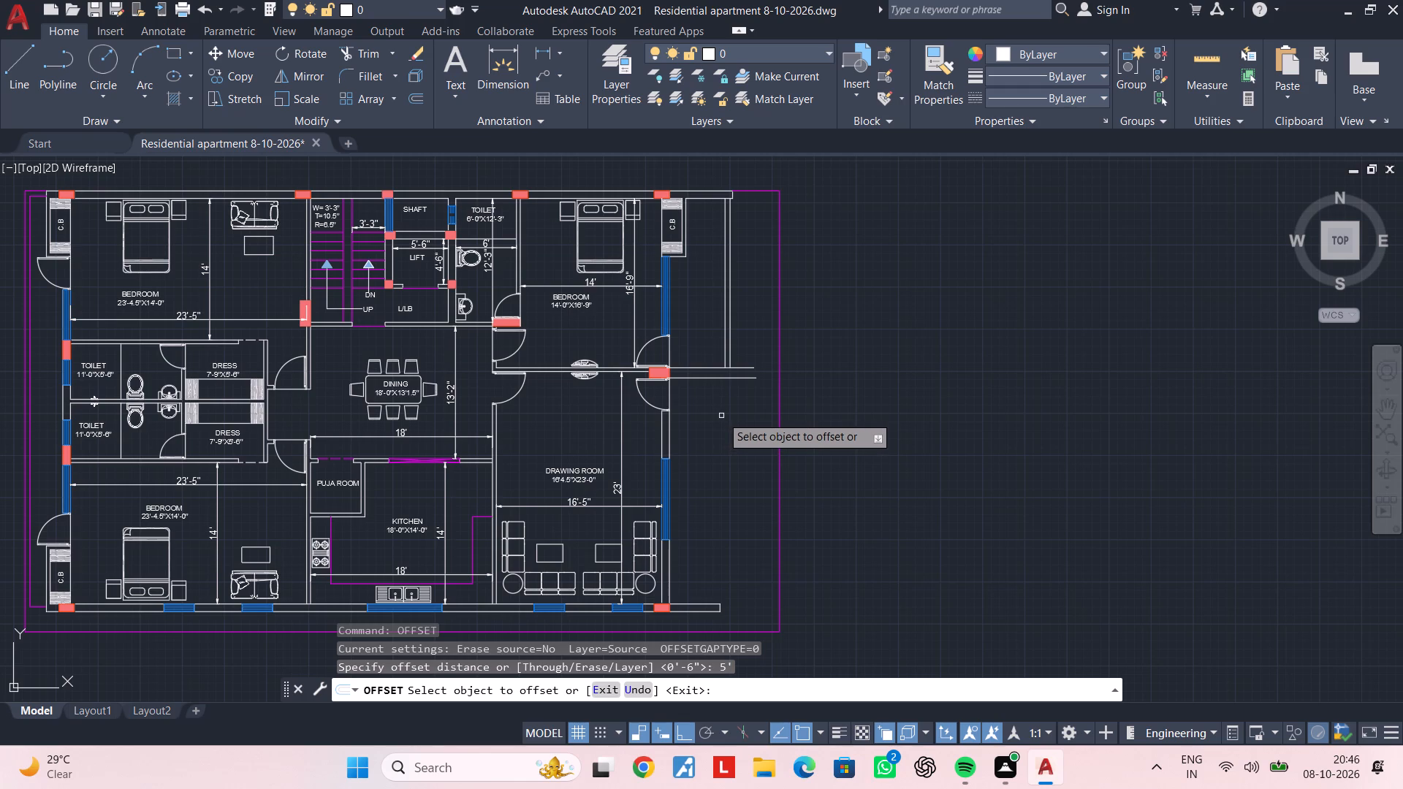
left_click(668, 566)
left_click(768, 563)
key("Escape")
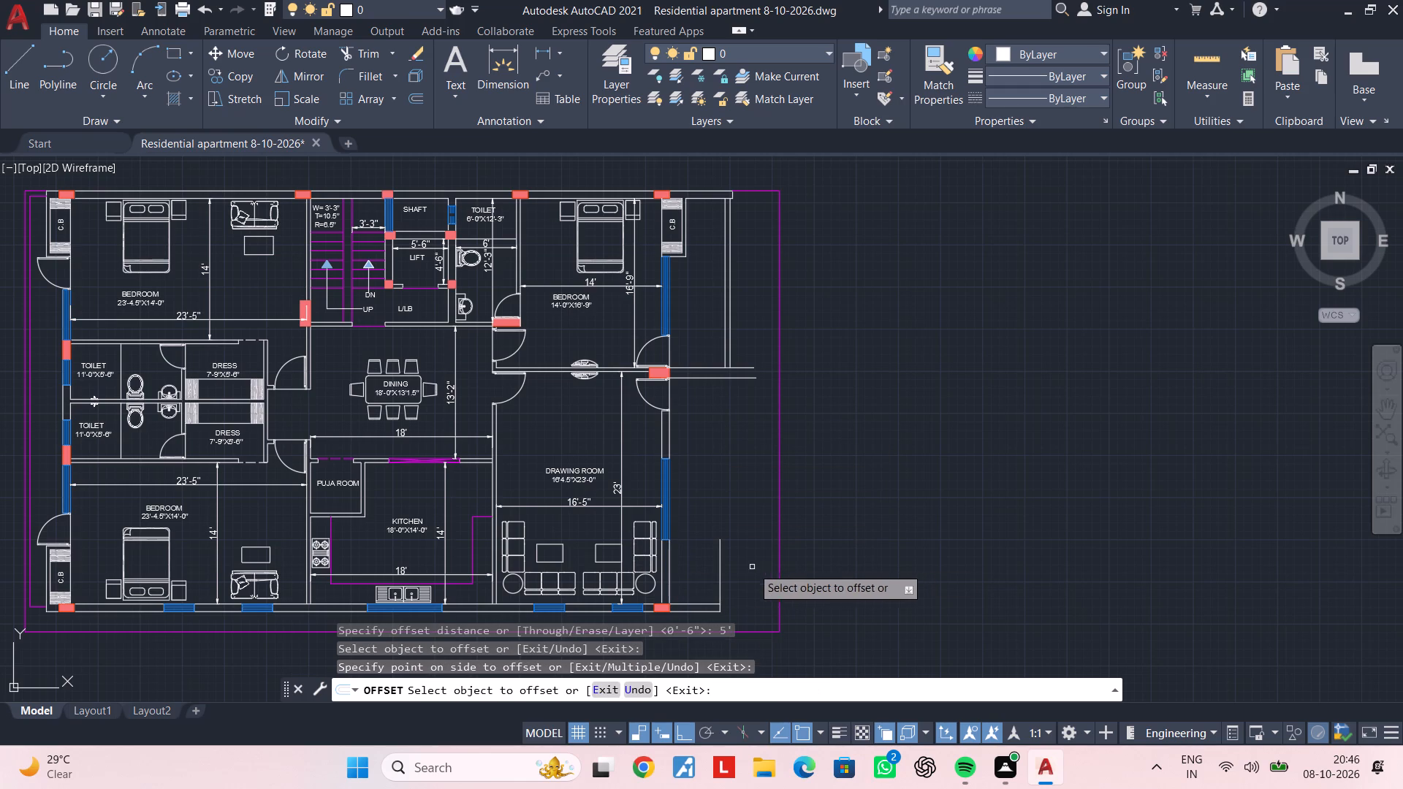
key("Escape")
key("Escape")
Extend the drawing room balcony's offset line north to the horizontal line from the column's southeast corner.
type("EX")
key("space")
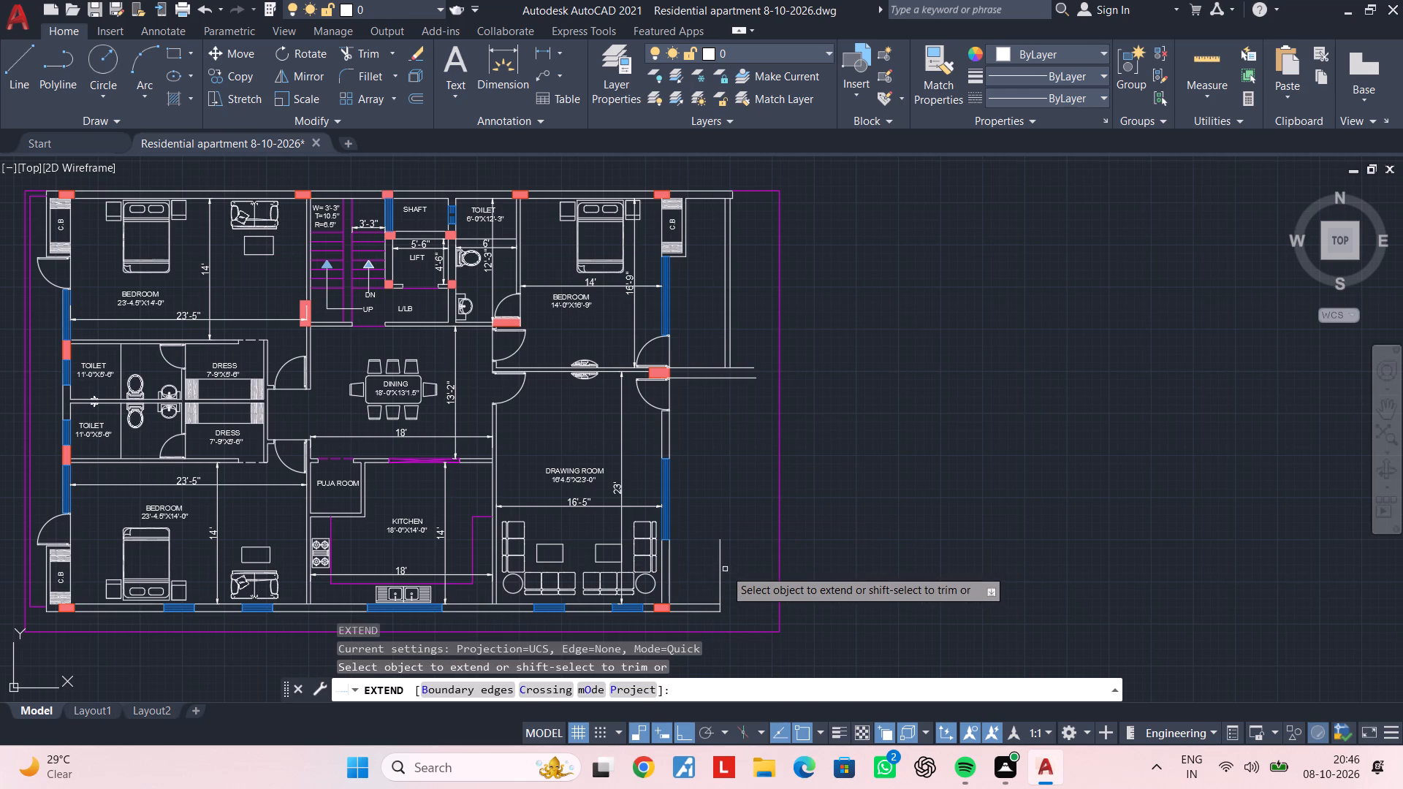
left_click(720, 566)
key("Escape")
key("Escape")
Offset the drawing room balcony's extended vertical line 6" to the west to form the parapet thickness.
type("OF")
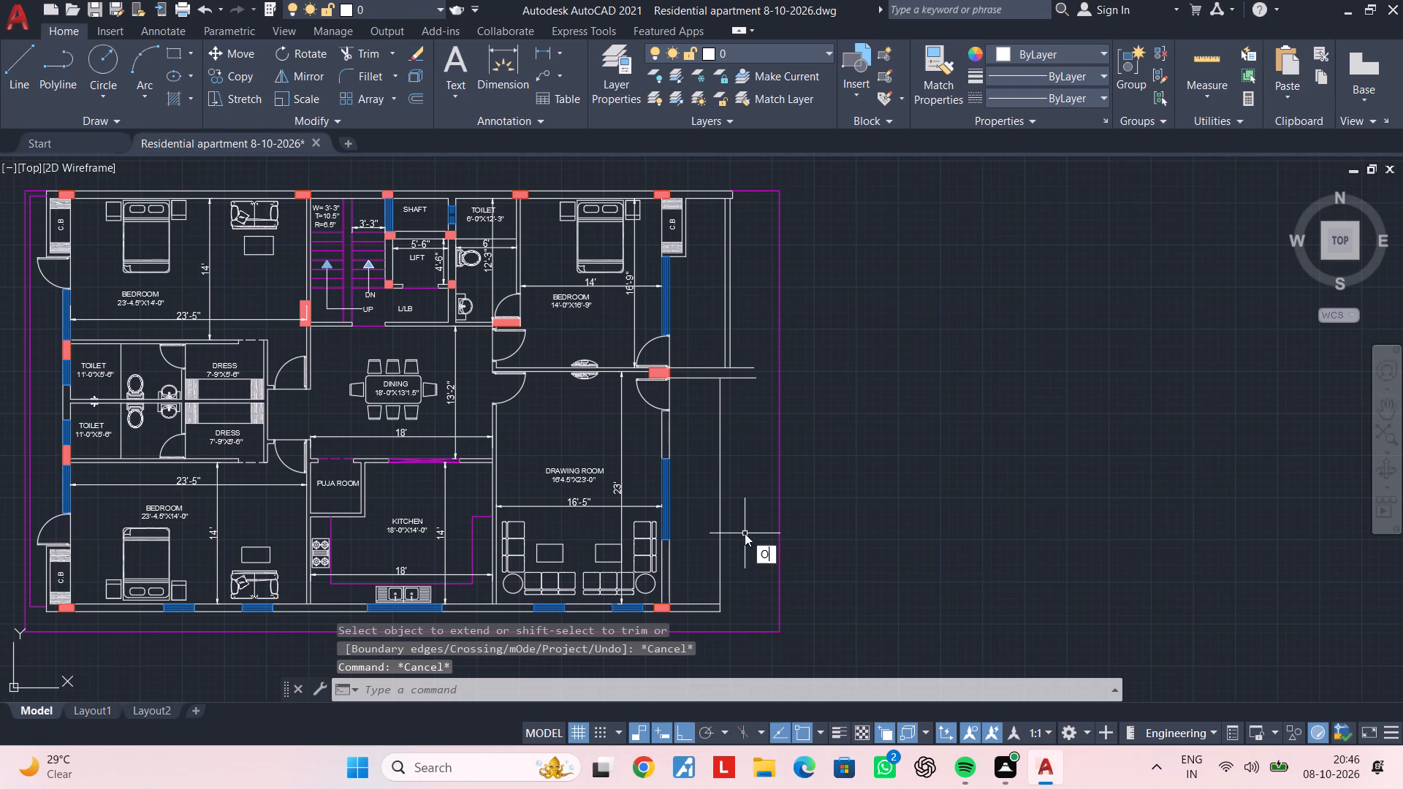
key("space")
type("6\"")
key("Return")
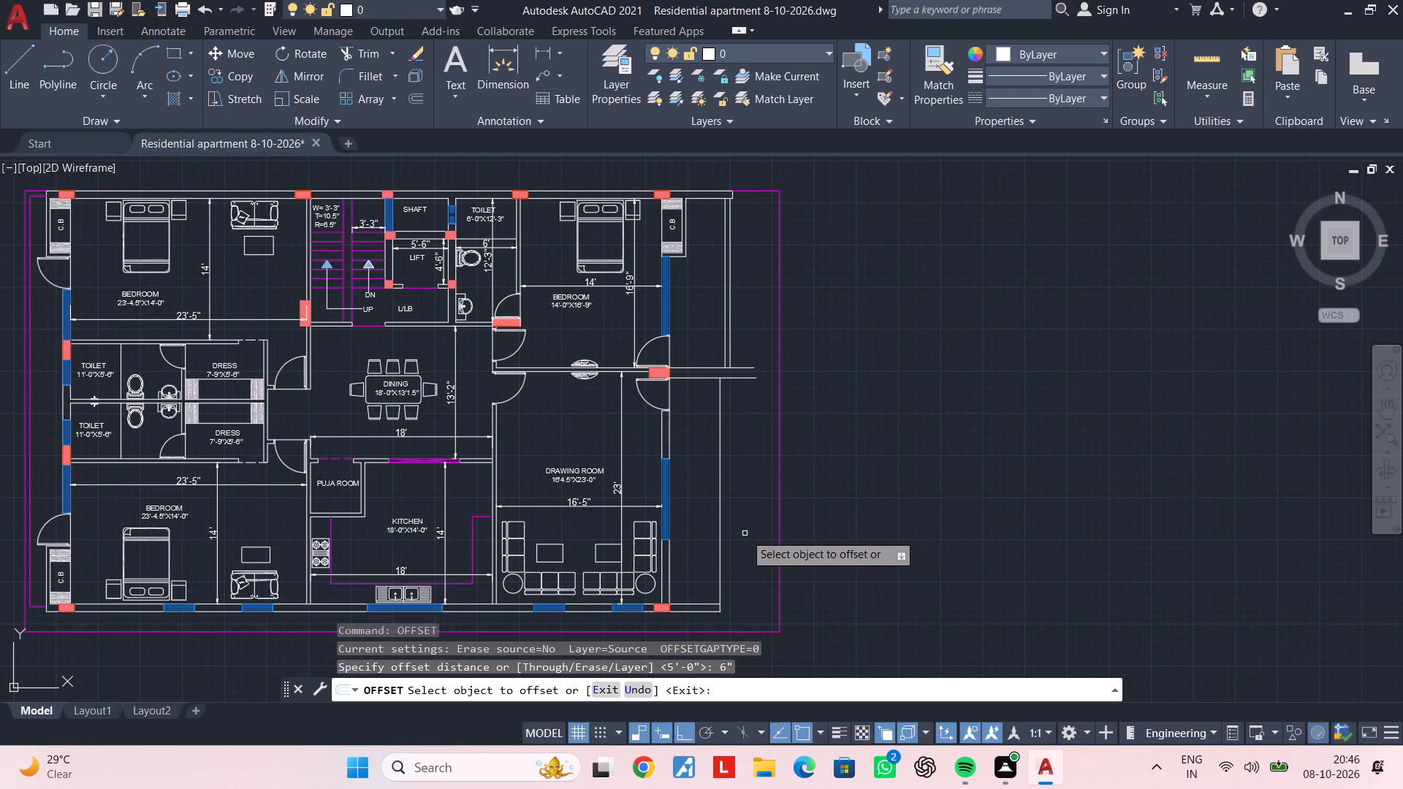
left_click(718, 528)
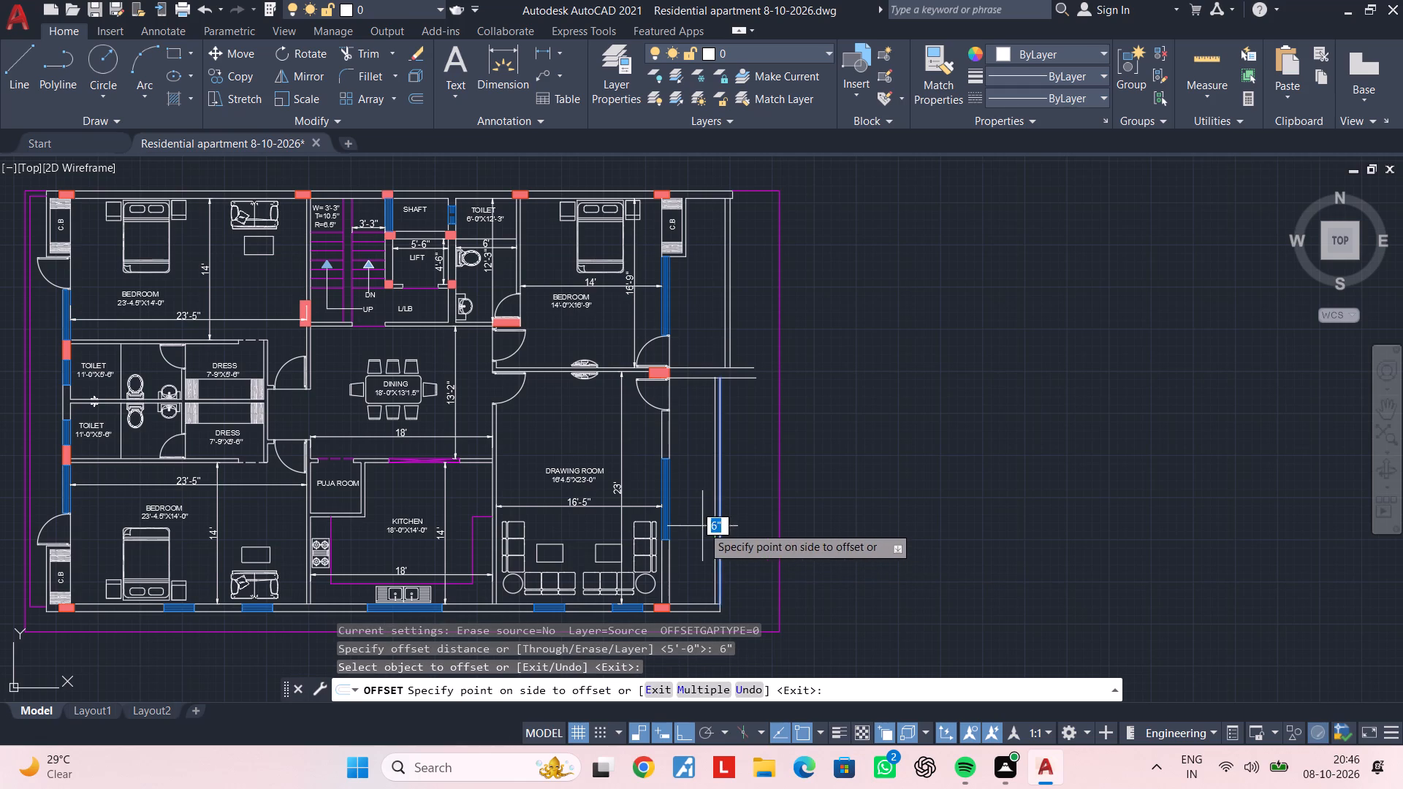
left_click(701, 526)
key("Escape")
key("Escape")
Draw a rectangle between the two horizontal lines, from the bedroom balcony's outer parapet line to the drawing room balcony's inner one.
scroll(710, 419, "up", 2)
middle_click_drag(737, 391, 723, 534)
key("Escape")
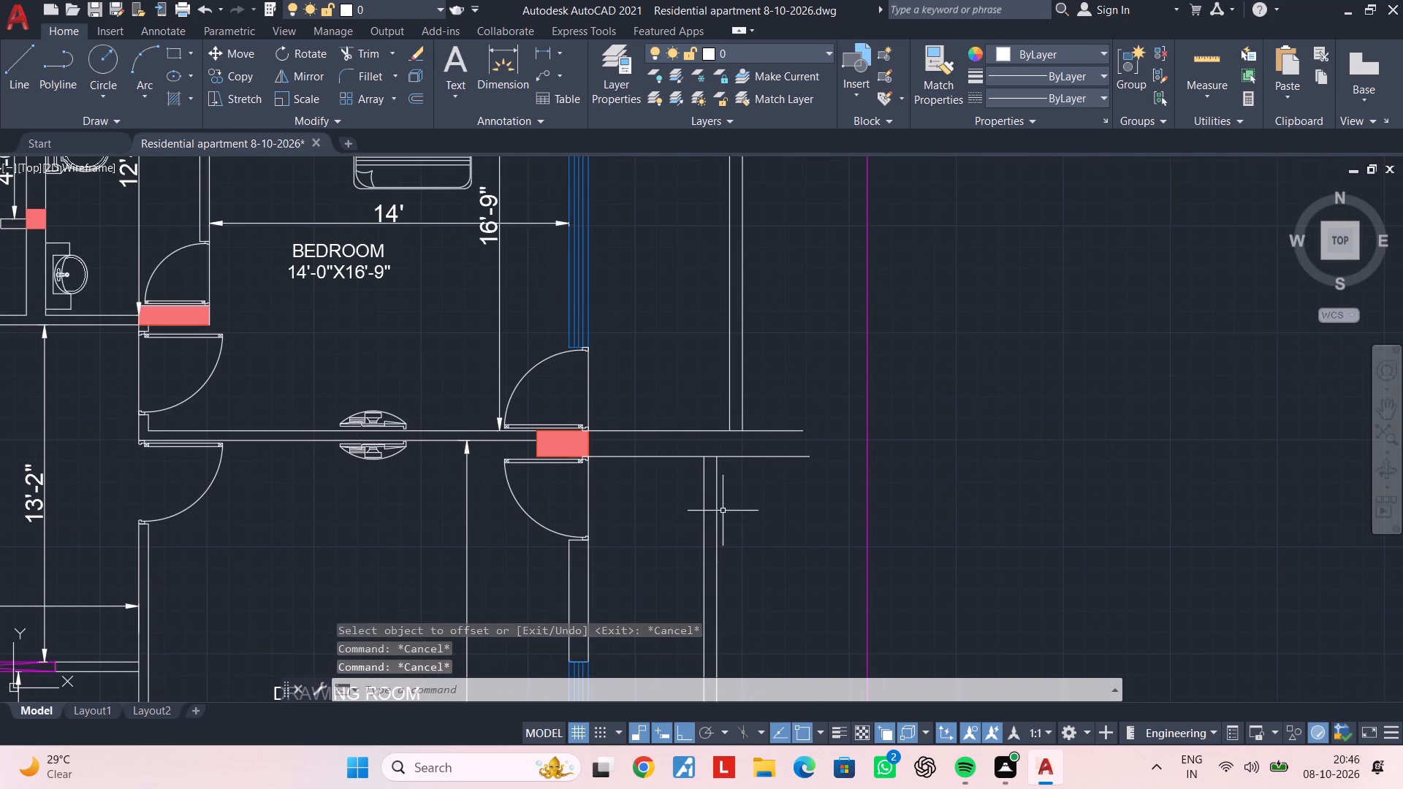
key("Escape")
key("t")
key("Escape")
key("Escape")
type("RE")
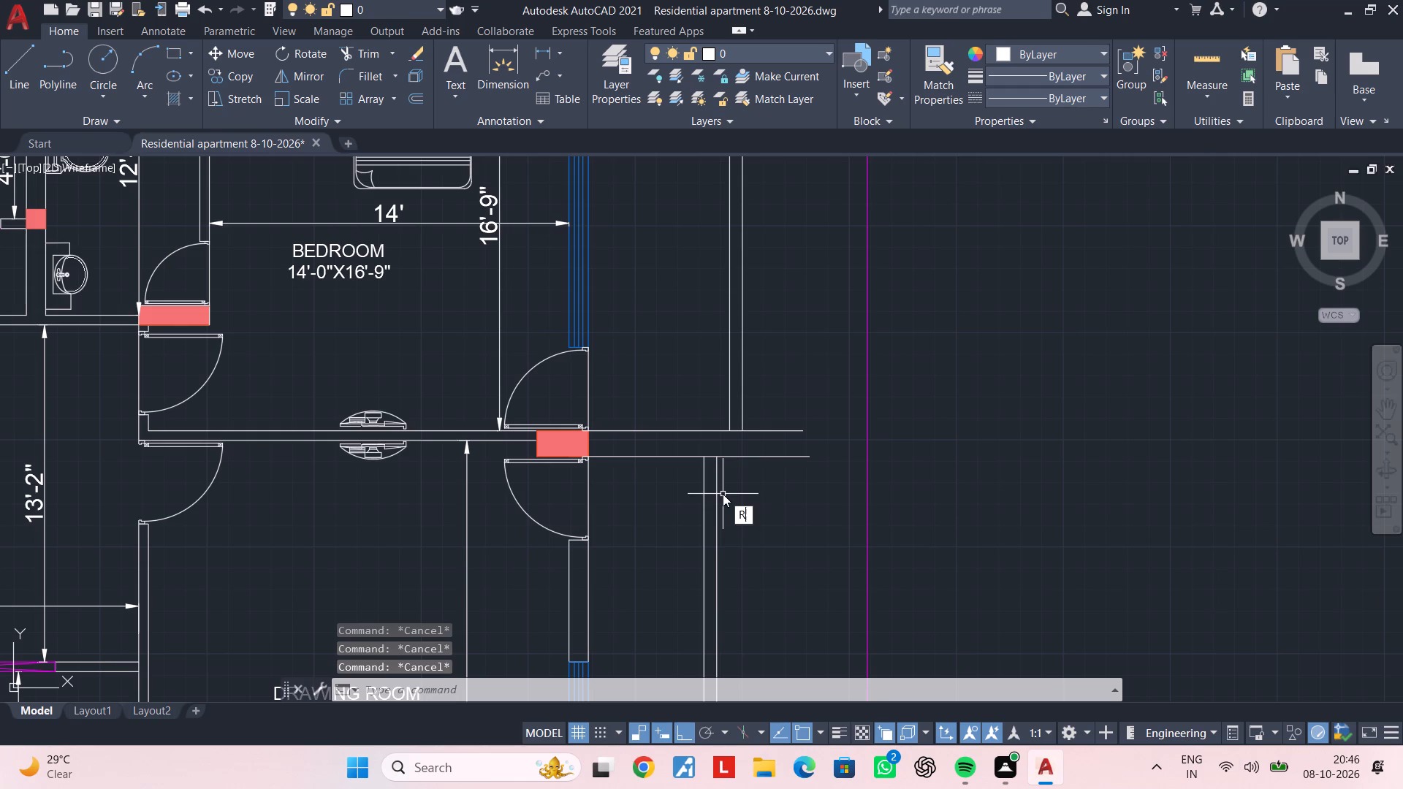
type("C")
key("space")
scroll(729, 460, "up", 2)
left_click(758, 388)
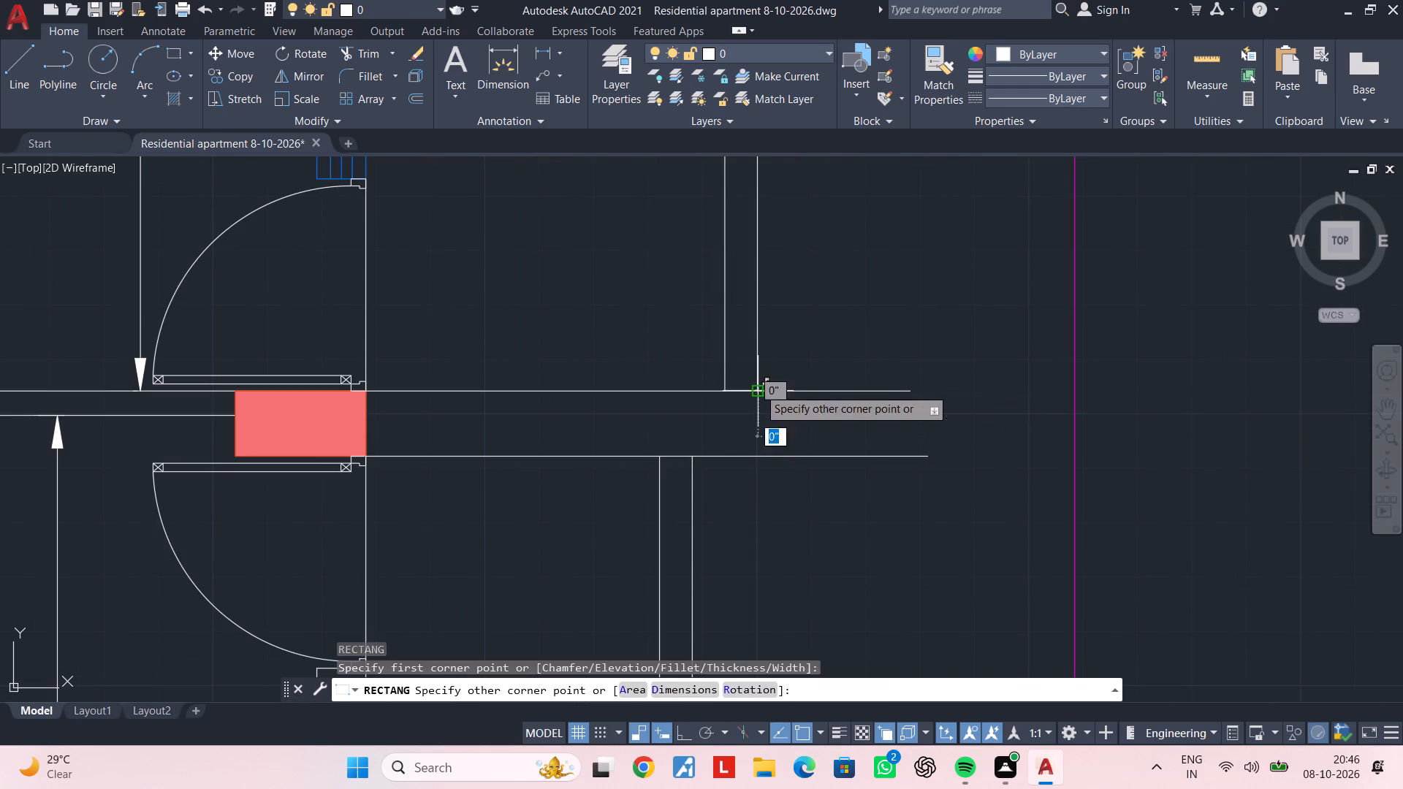
left_click(659, 452)
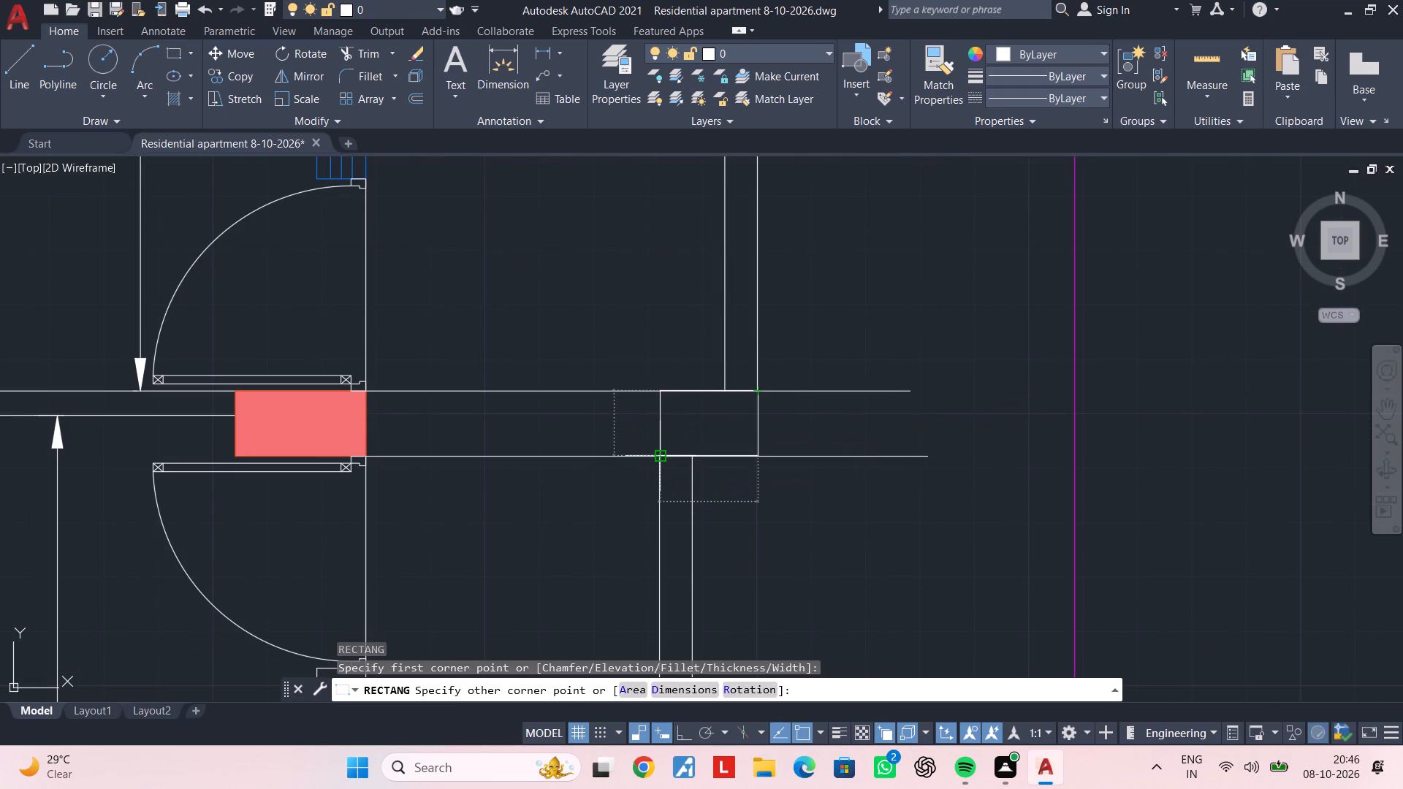
key("Escape")
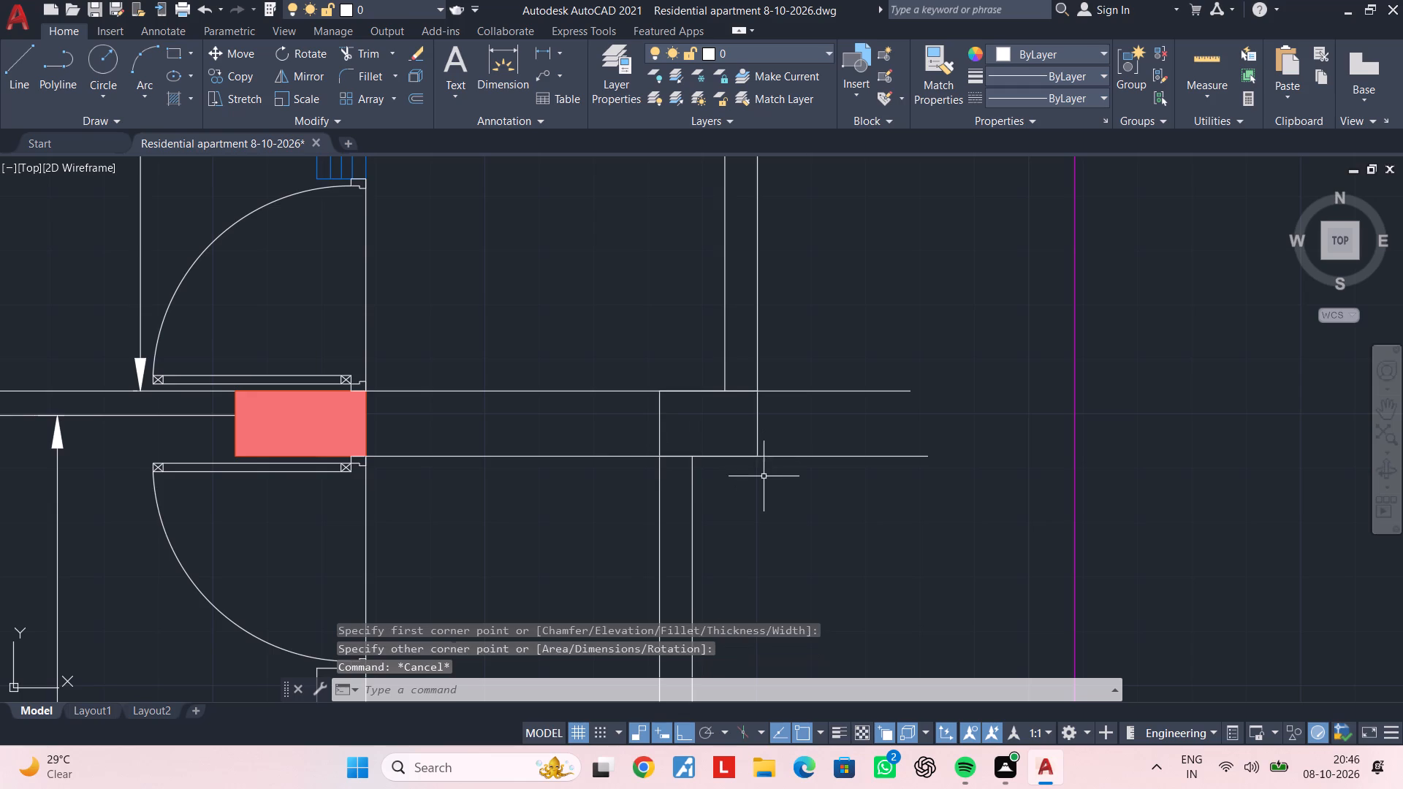
key("Escape")
middle_click_drag(767, 485, 784, 443)
key("Escape")
key("Escape")
key("Escape")
key("Escape")
key("Escape")
key("Escape")
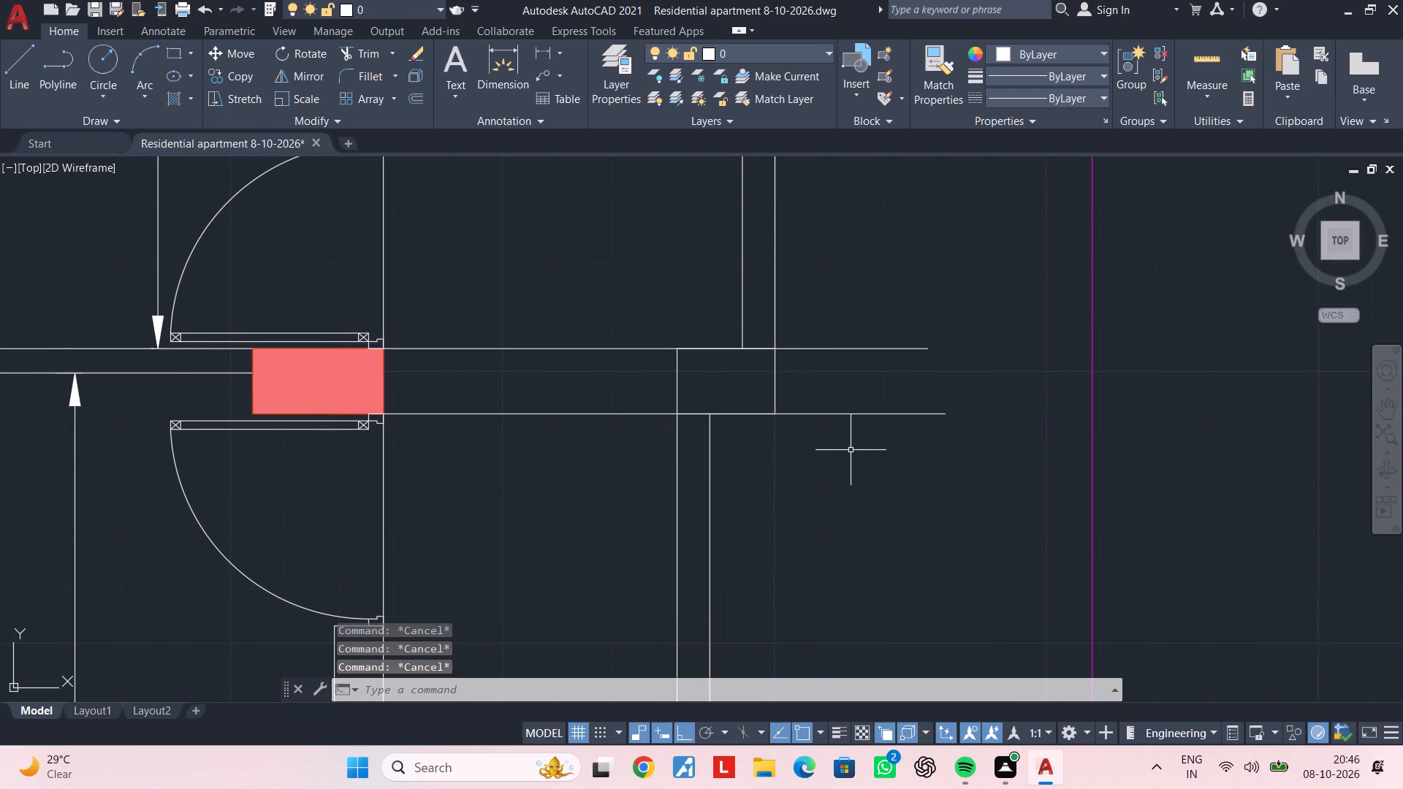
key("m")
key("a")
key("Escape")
Set the linetype of the two horizontal lines running east from the column to ACAD_ISO02W100.
left_click_drag(856, 450, 856, 438)
left_click(849, 317)
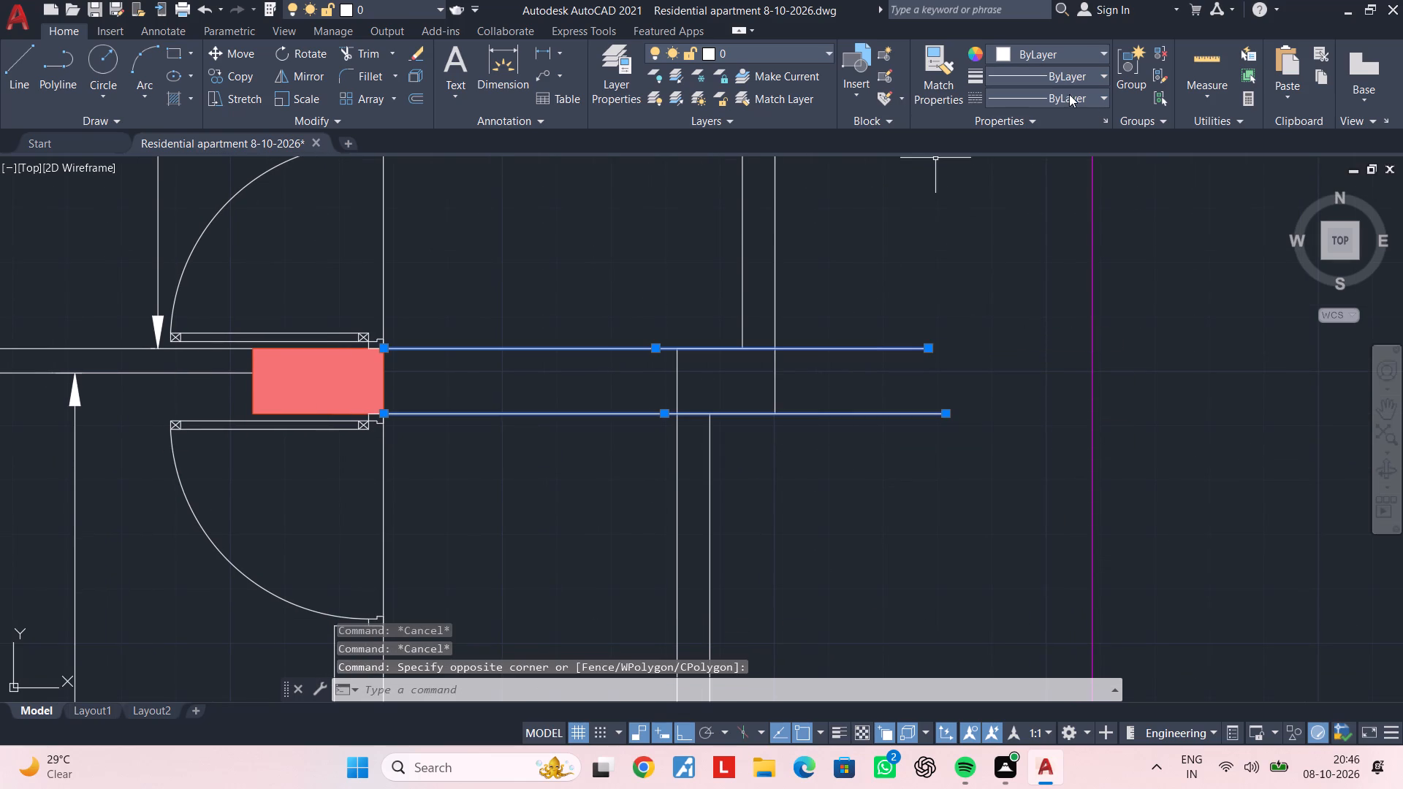
left_click(1069, 94)
left_click(1041, 167)
key("Escape")
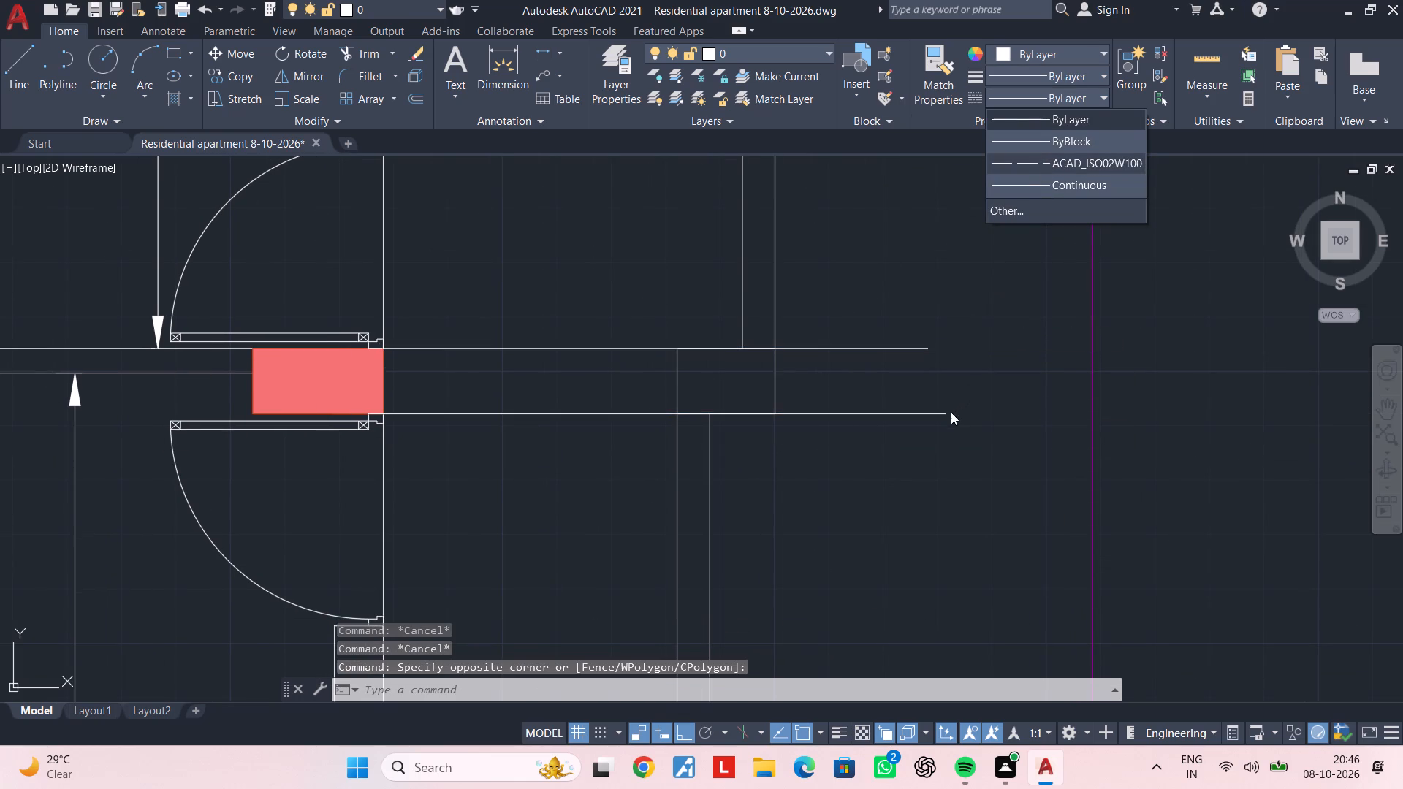
left_click(1051, 159)
key("Escape")
key("Escape")
key("Escape")
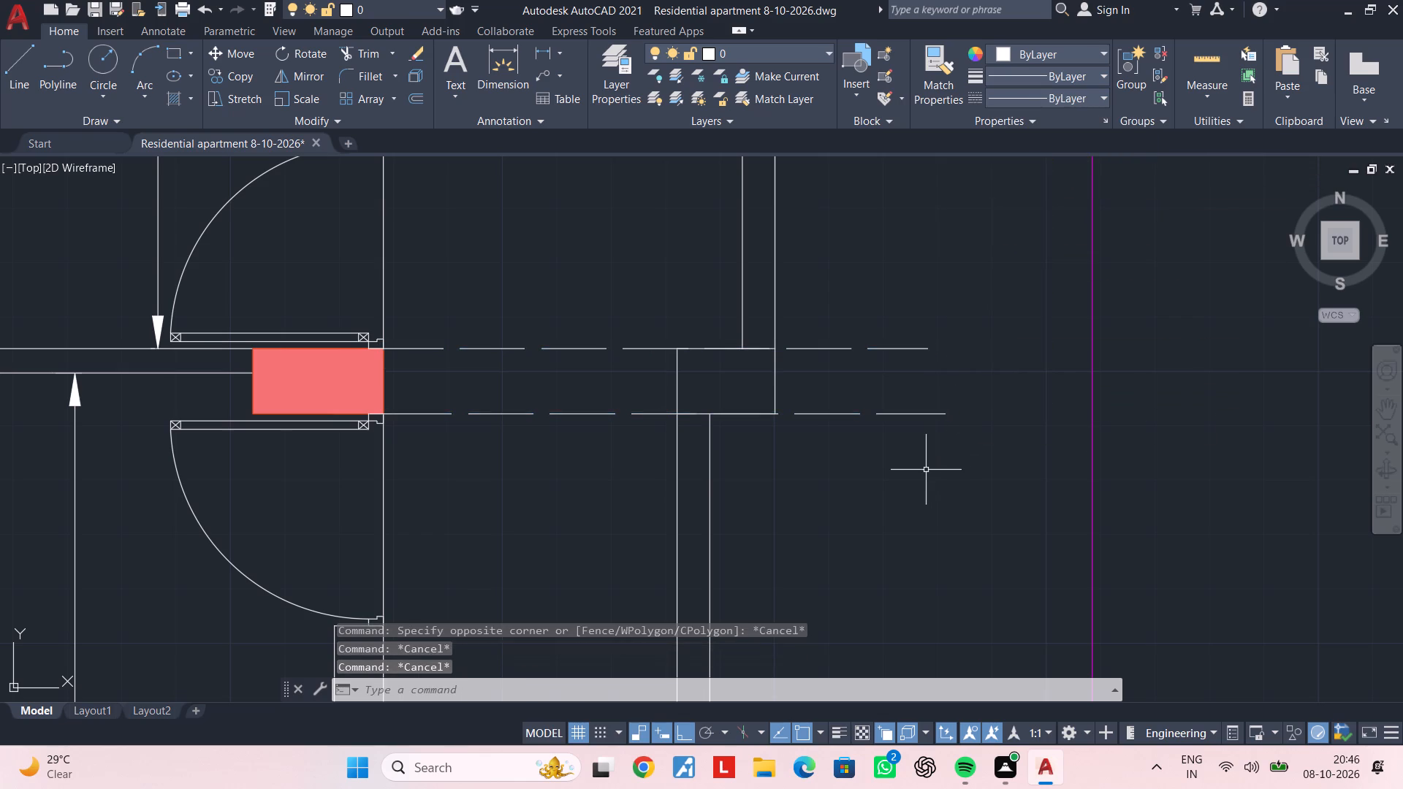
Change the colour of both balconies' double parapet lines to magenta.
scroll(925, 470, "down", 1)
middle_click_drag(926, 462, 966, 339)
key("Escape")
left_click(891, 418)
left_click(766, 455)
middle_click_drag(962, 354, 881, 609)
left_click_drag(878, 373, 864, 379)
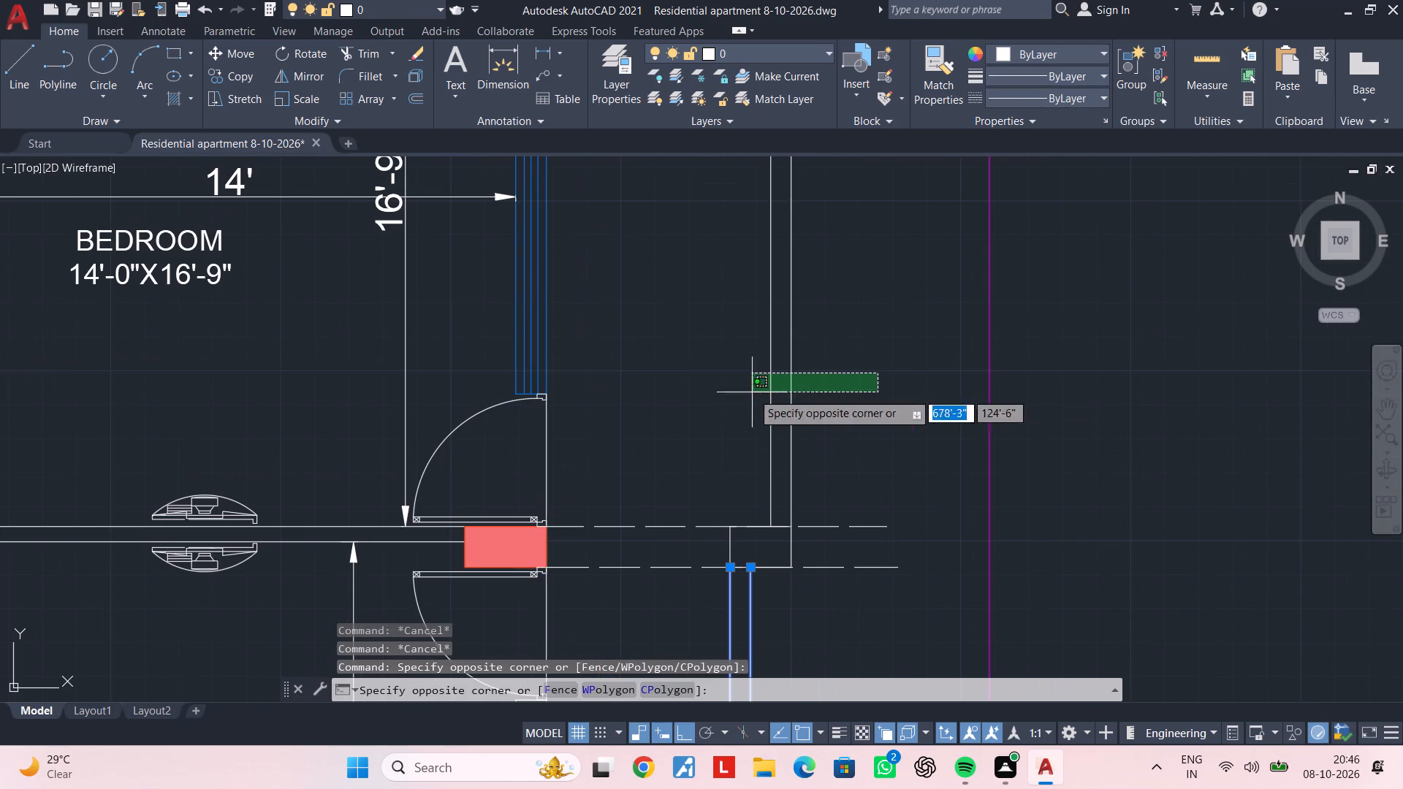
left_click(750, 392)
left_click(1012, 51)
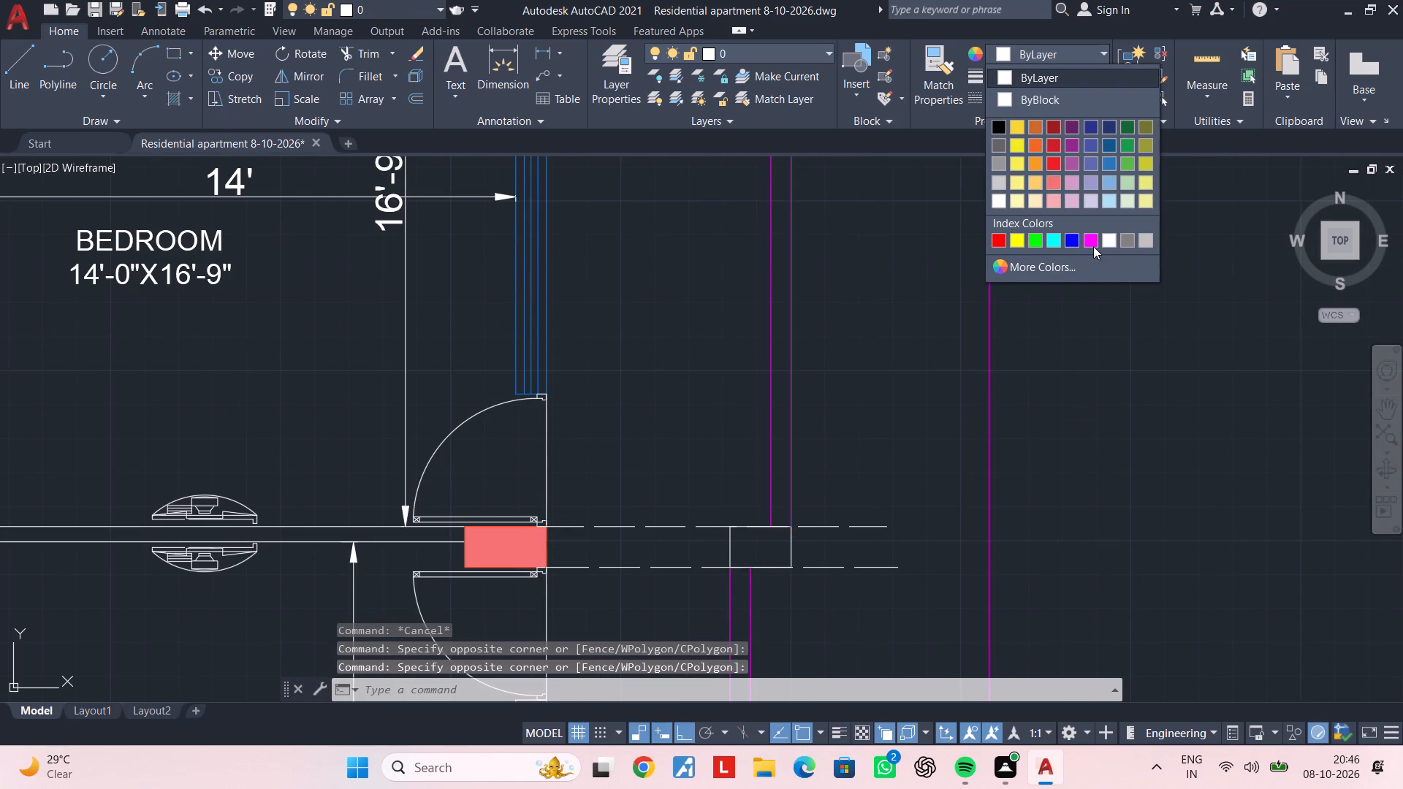
left_click(1093, 243)
key("Escape")
Add a horizontal linear dimension for the bedroom balcony's width, from the door opening to the outer parapet line.
scroll(954, 499, "down", 3)
middle_click_drag(953, 502, 863, 434)
scroll(821, 458, "up", 2)
scroll(825, 457, "down", 2)
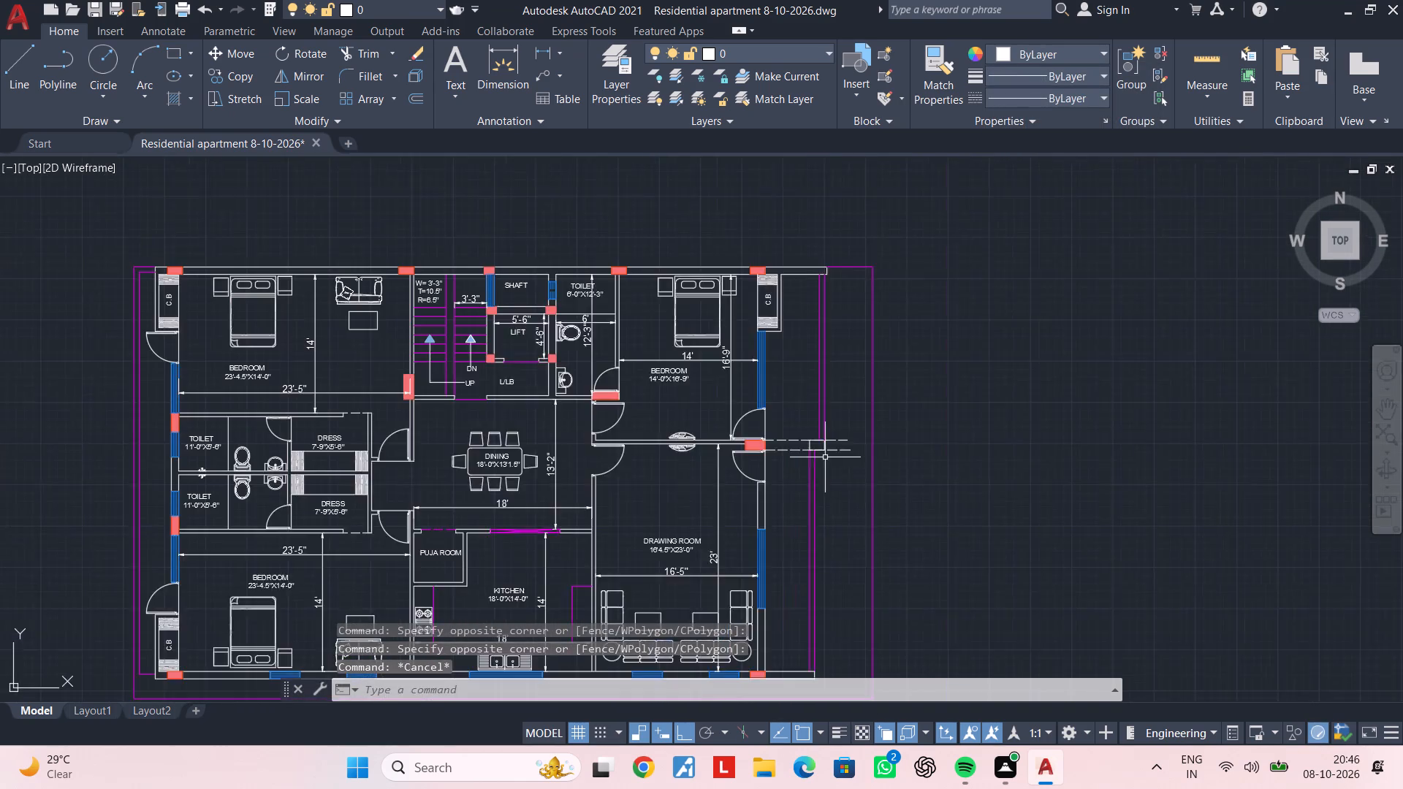
middle_click_drag(825, 457, 813, 517)
key("Escape")
key("Escape")
left_click(544, 50)
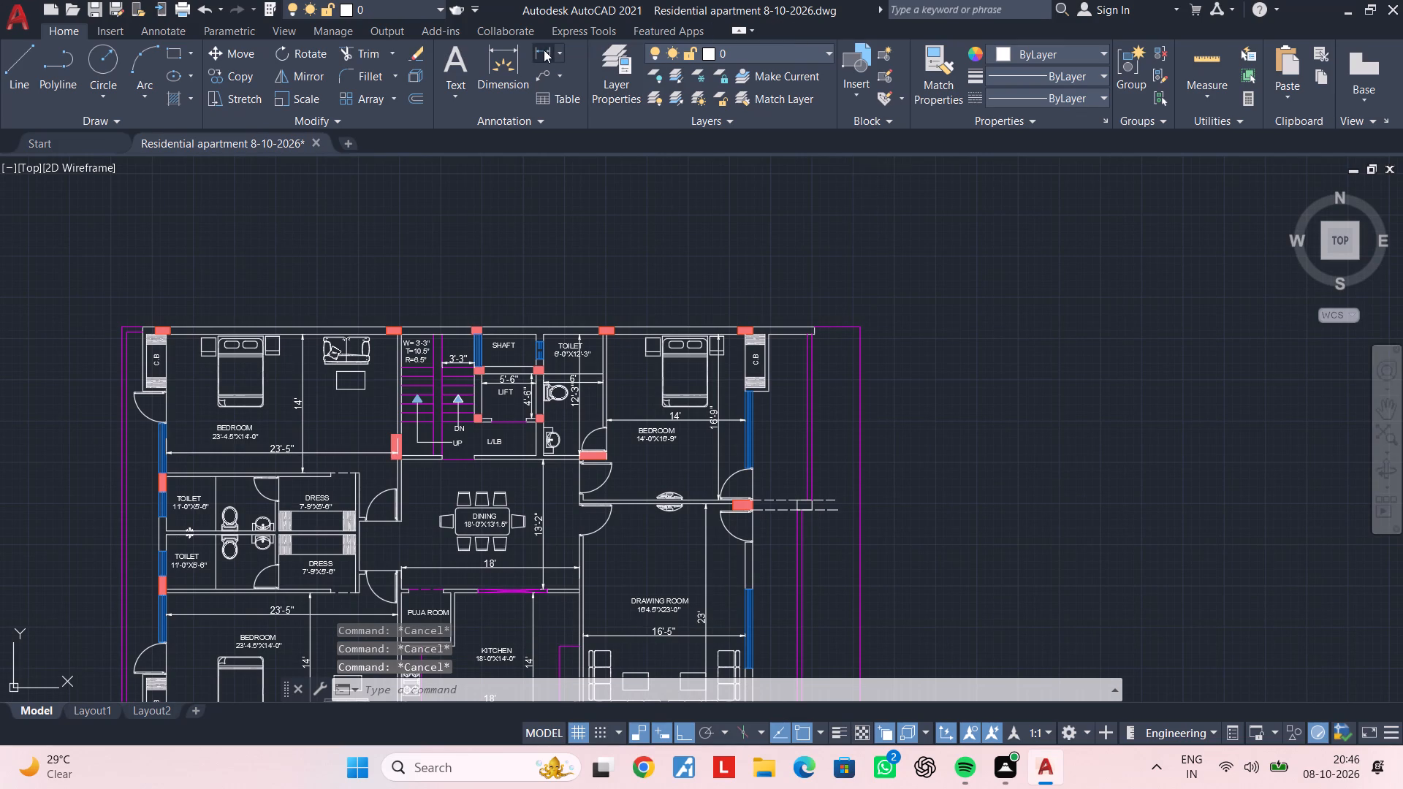
scroll(744, 446, "up", 3)
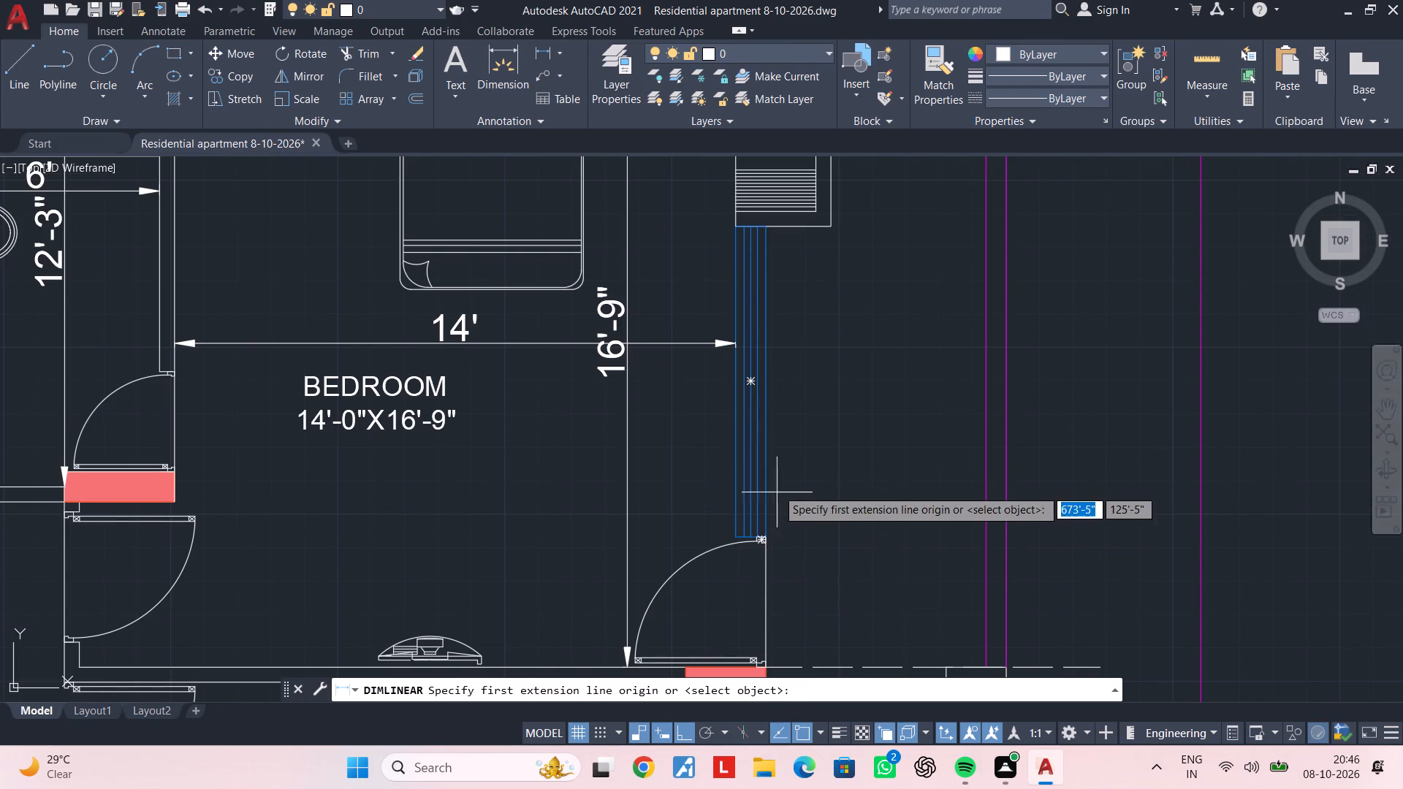
left_click(768, 430)
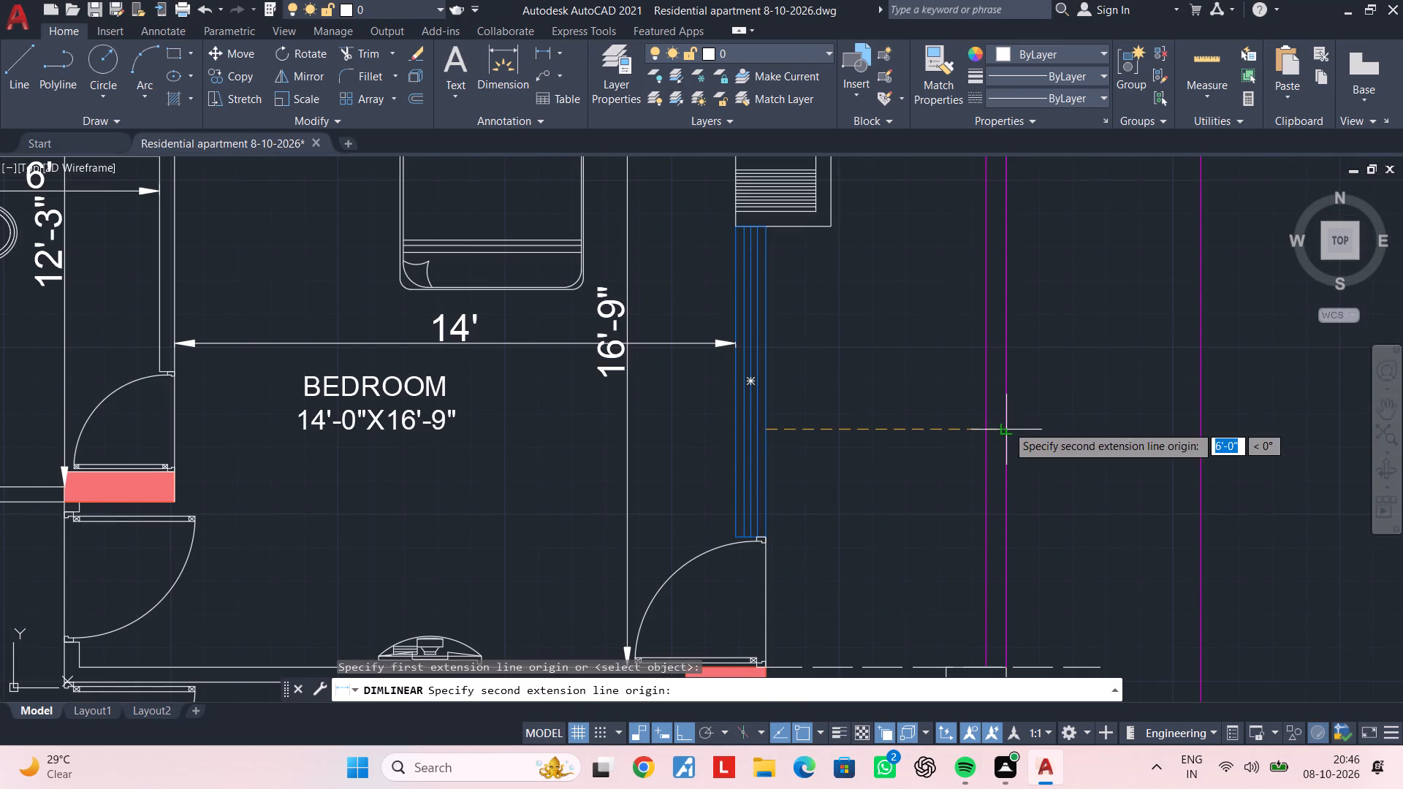
key("Escape")
key("space")
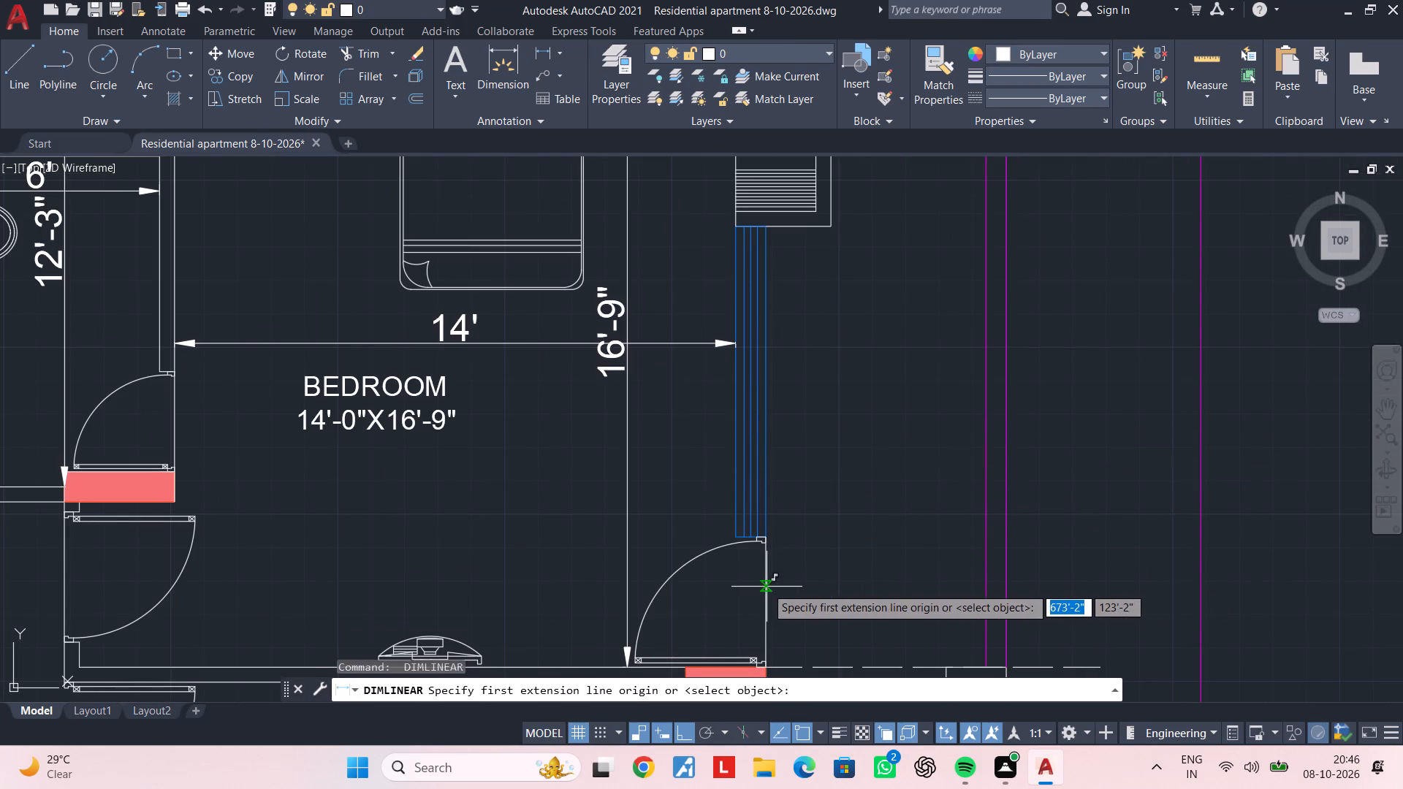
left_click(766, 587)
left_click(1009, 586)
left_click(915, 590)
scroll(927, 603, "down", 2)
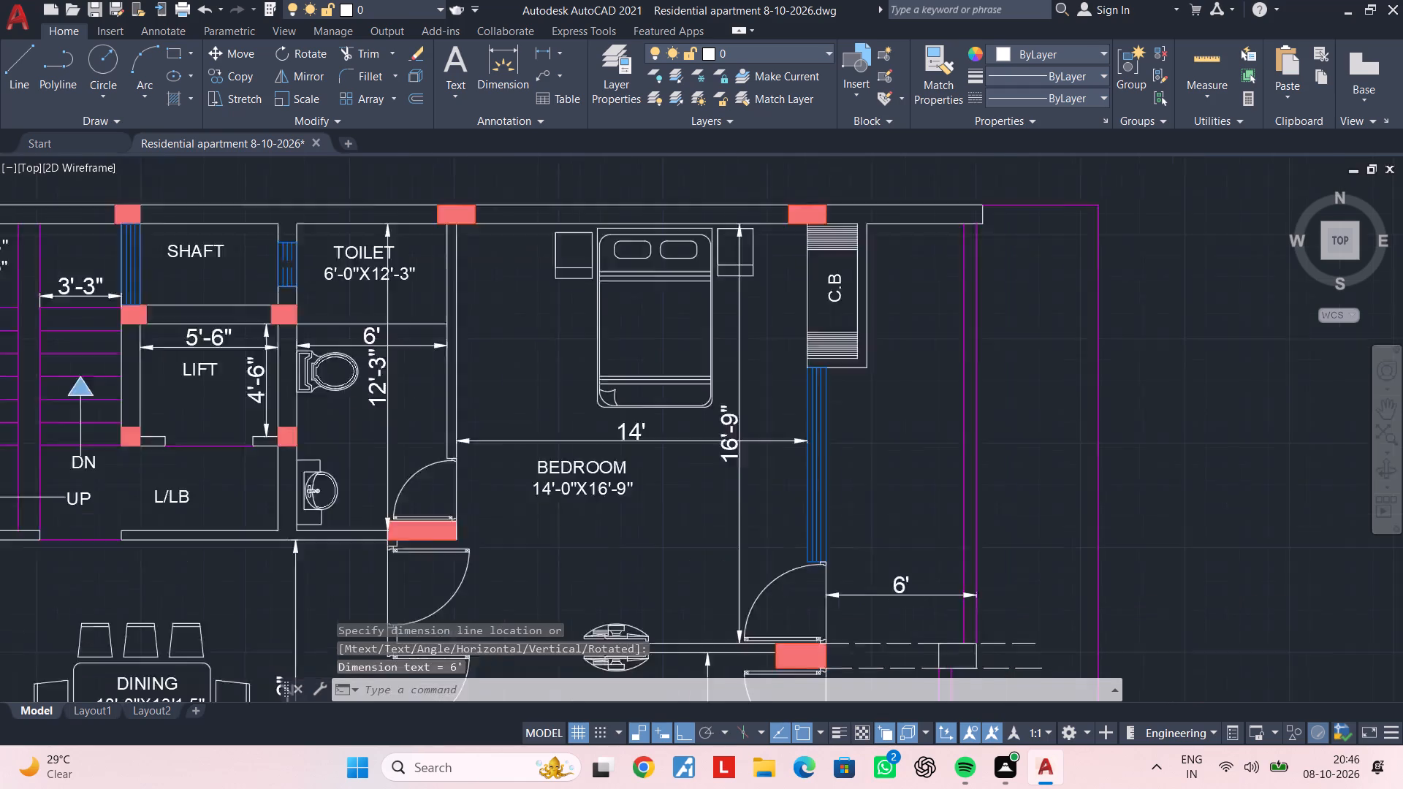
Add a horizontal linear dimension for the drawing room balcony's width, from the east wall to the outer parapet line.
scroll(927, 603, "down", 1)
middle_click_drag(934, 603, 919, 411)
key("space")
scroll(871, 516, "up", 3)
left_click(870, 459)
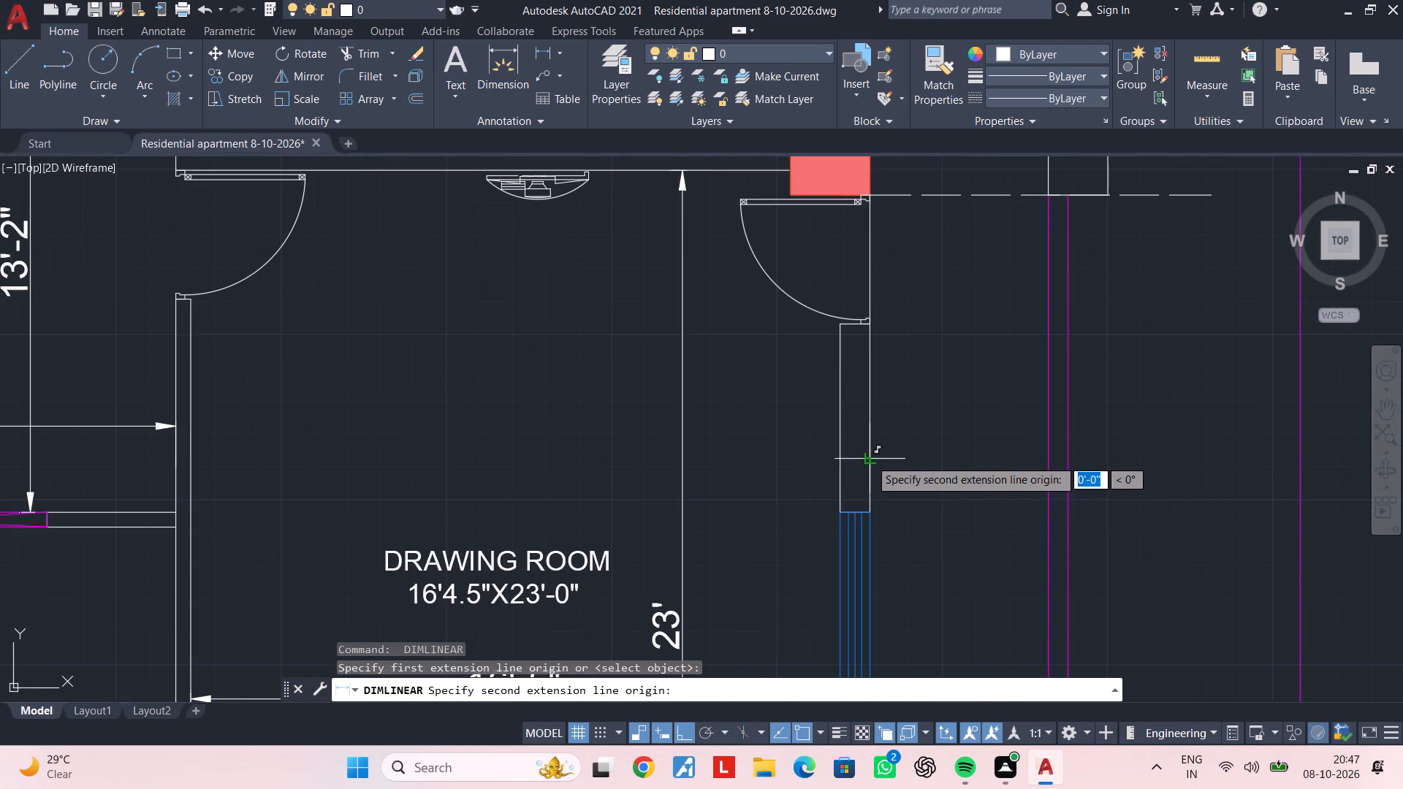
left_click(1065, 462)
left_click(1005, 465)
scroll(996, 488, "down", 2)
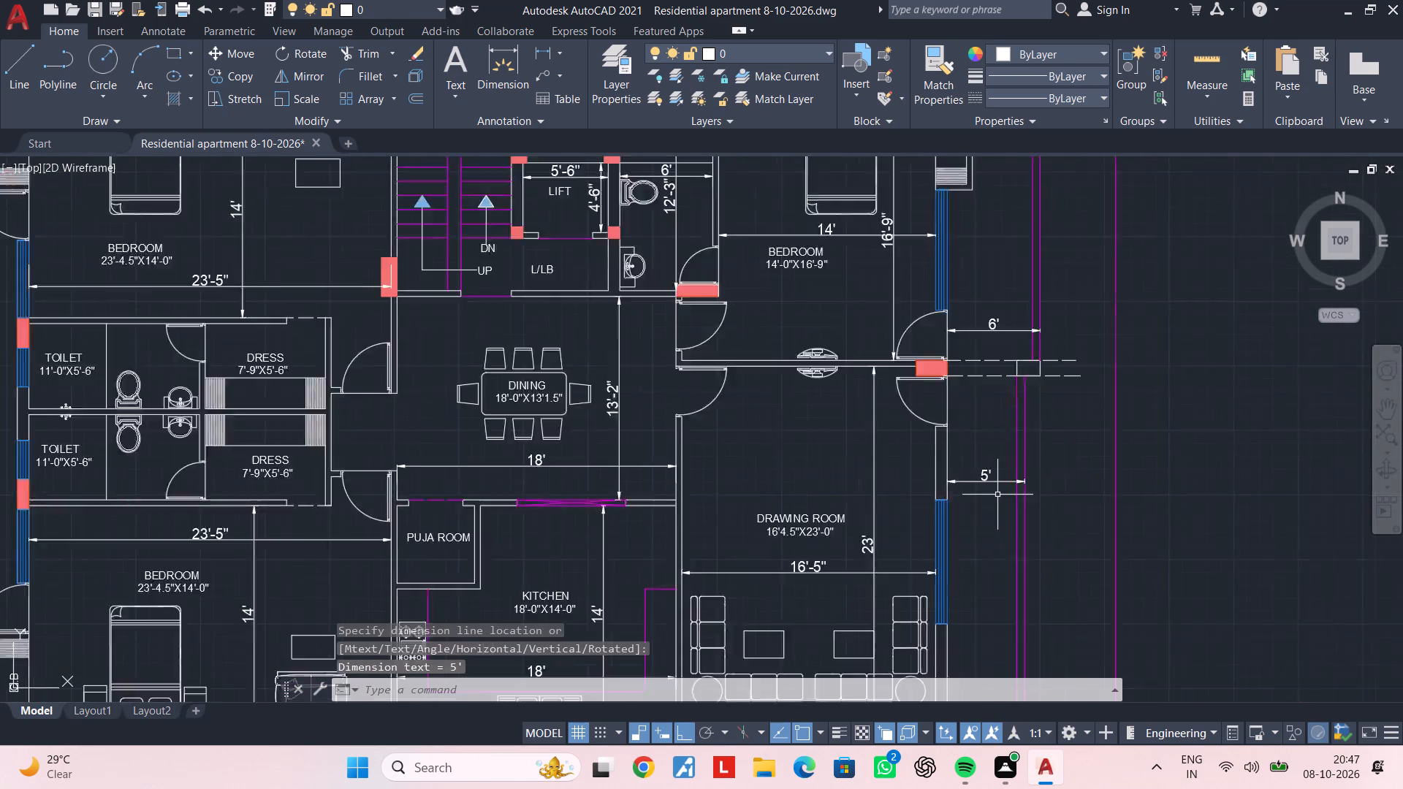
With Ortho off, copy the BALCONY 4'-0" WIDE label from the plan to the west into this plan's drawing room balcony.
scroll(997, 495, "down", 1)
scroll(1102, 441, "down", 2)
scroll(501, 456, "up", 1)
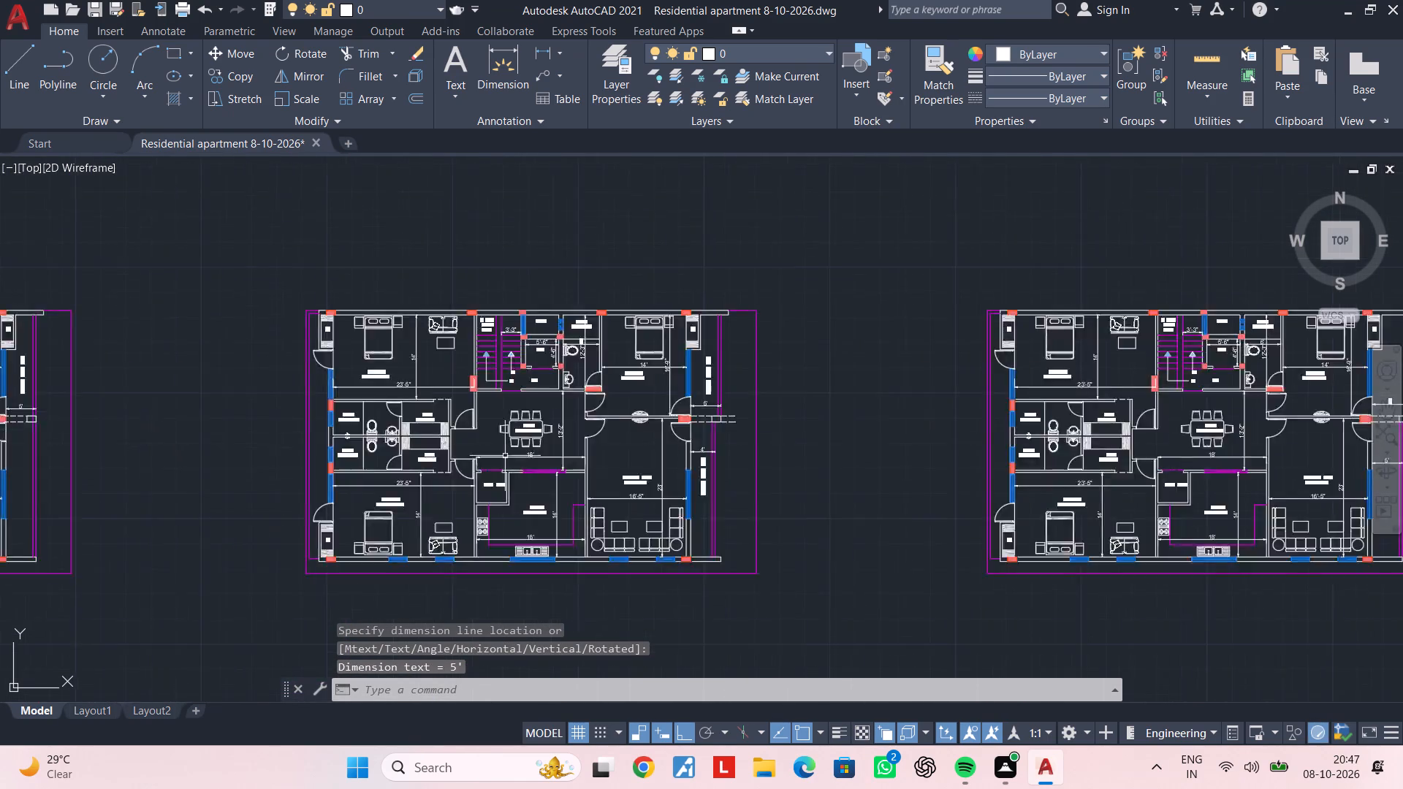
scroll(521, 453, "up", 1)
scroll(722, 485, "up", 1)
left_click(791, 488)
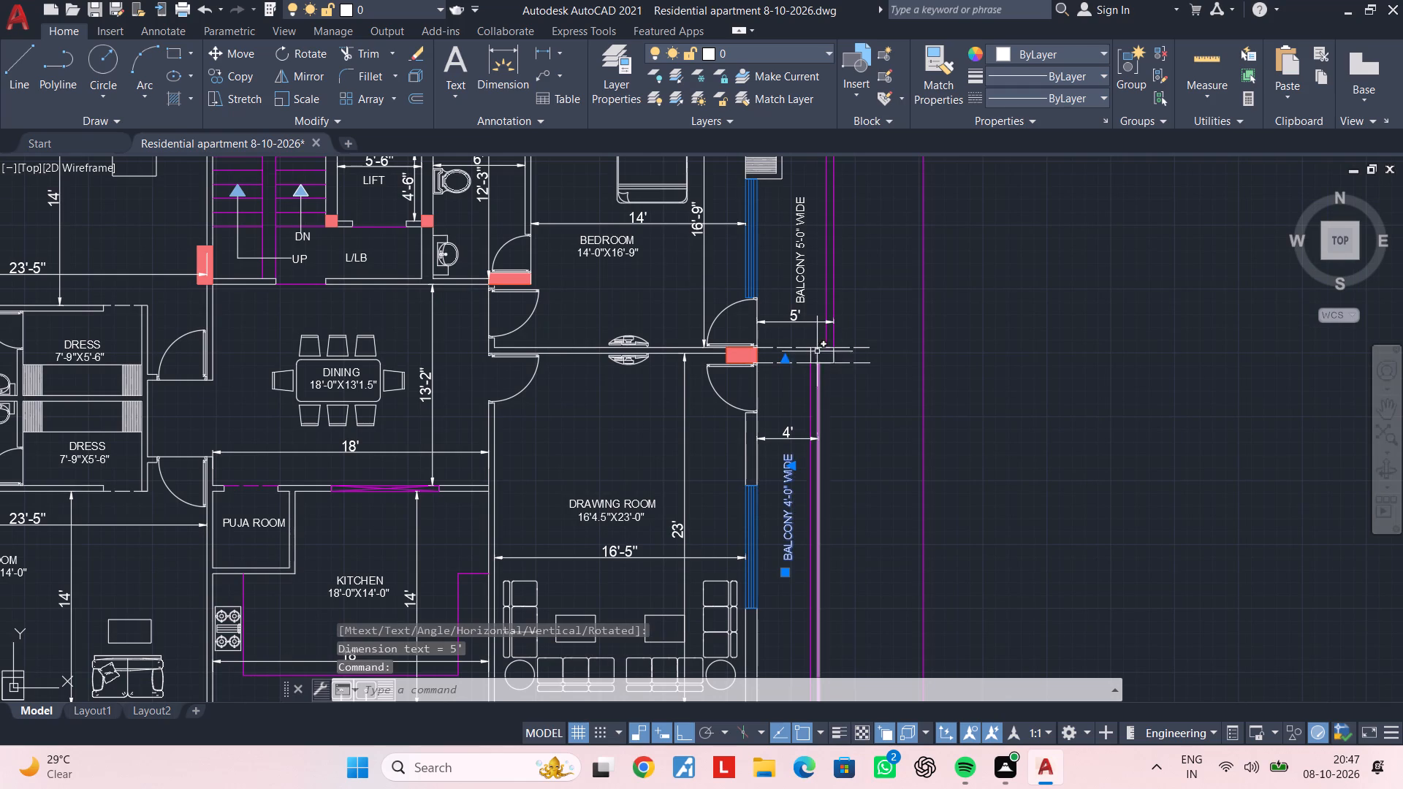
key("c")
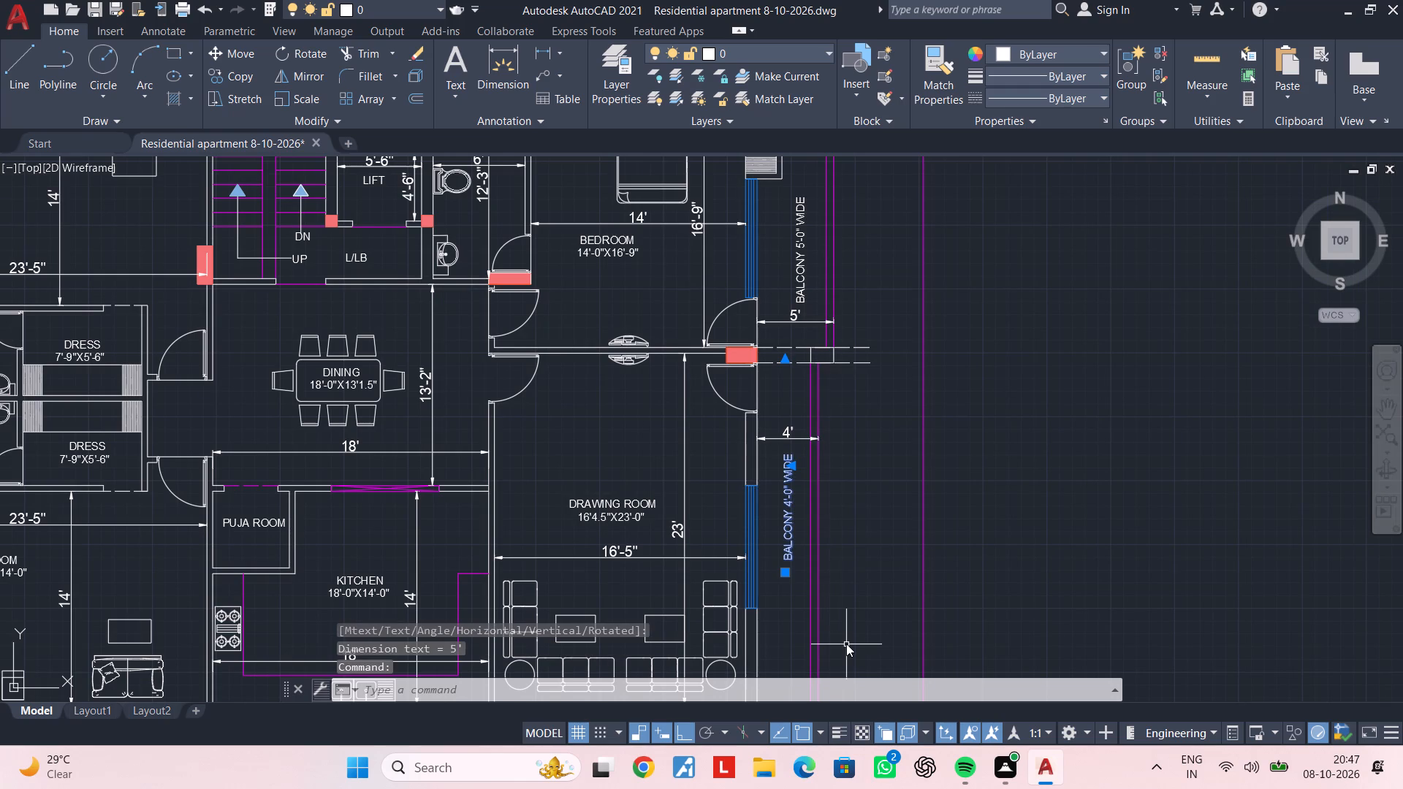
type("O")
key("space")
left_click(788, 527)
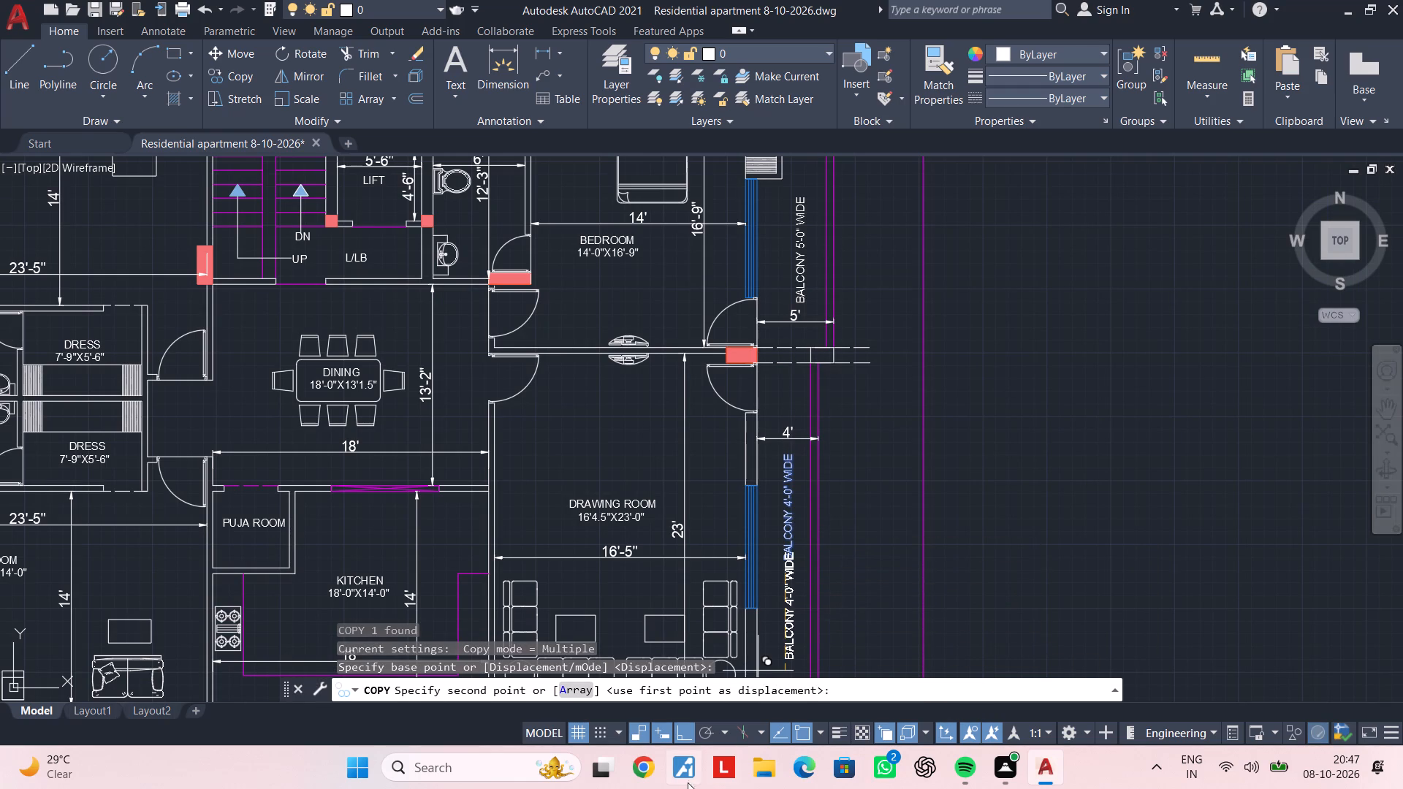
left_click(686, 734)
scroll(1042, 691, "down", 2)
middle_click_drag(1043, 691, 601, 600)
scroll(932, 525, "down", 2)
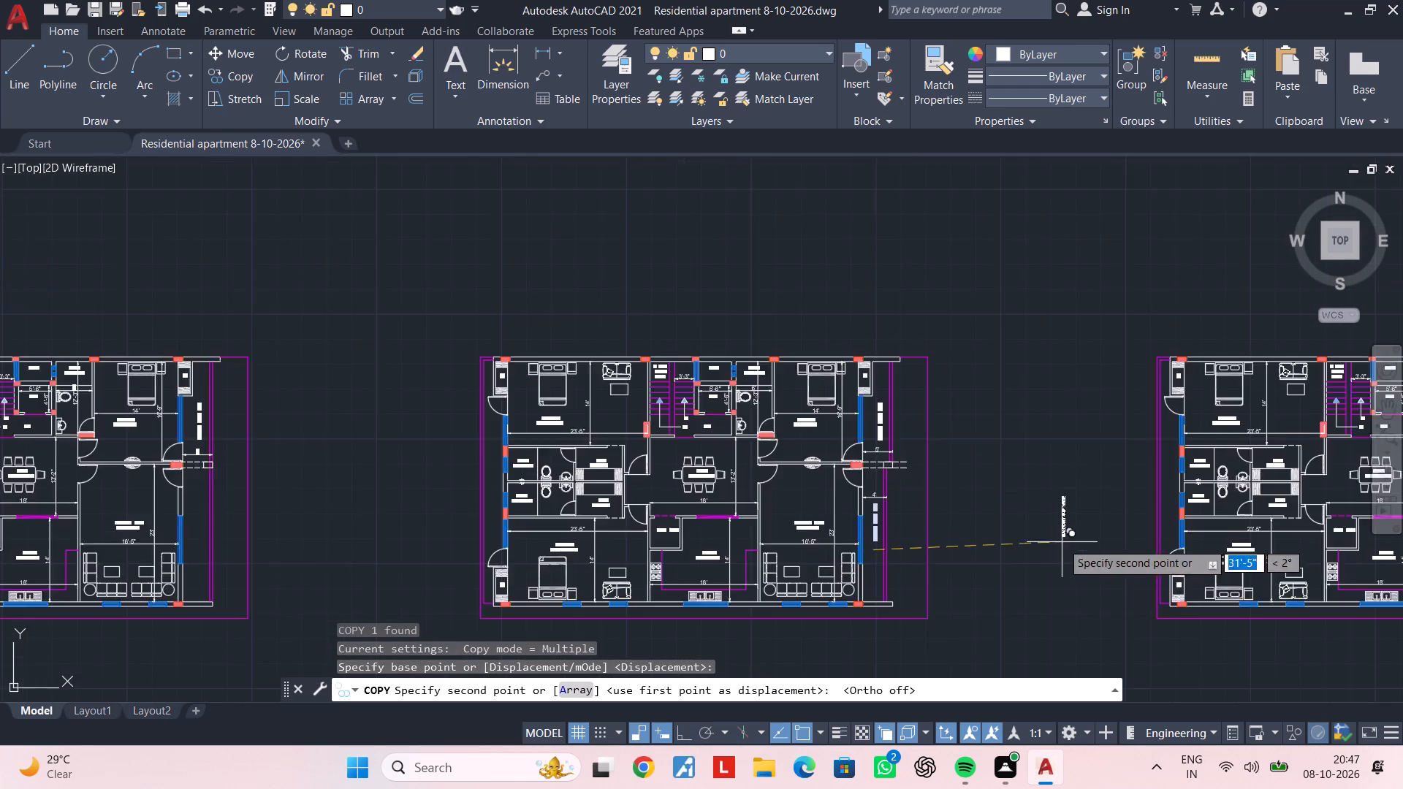
middle_click_drag(1062, 542, 521, 525)
scroll(1030, 530, "up", 2)
middle_click_drag(1013, 544, 970, 454)
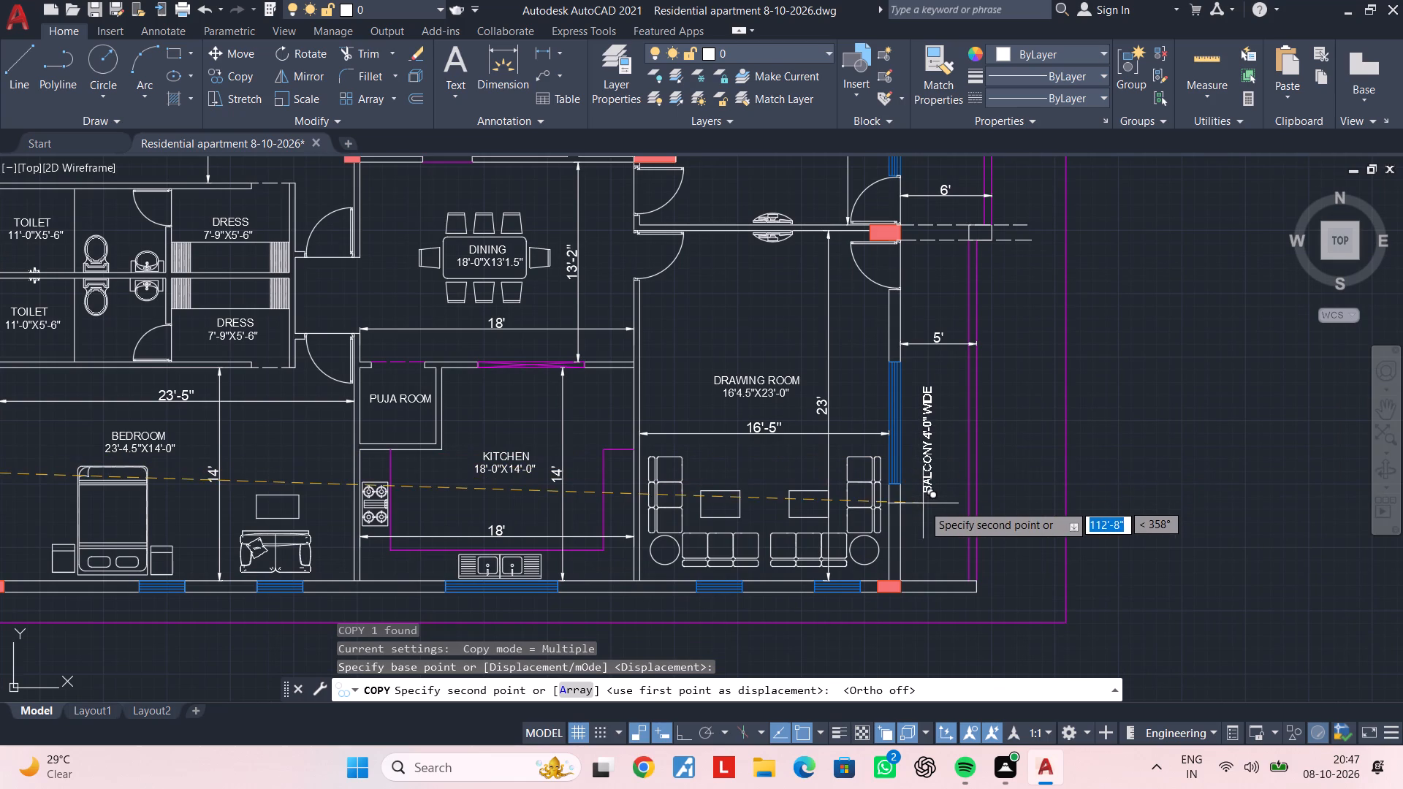
left_click(928, 514)
Place another copy of the BALCONY 4'-0" WIDE label in the bedroom balcony and finish copying.
middle_click_drag(935, 363, 890, 651)
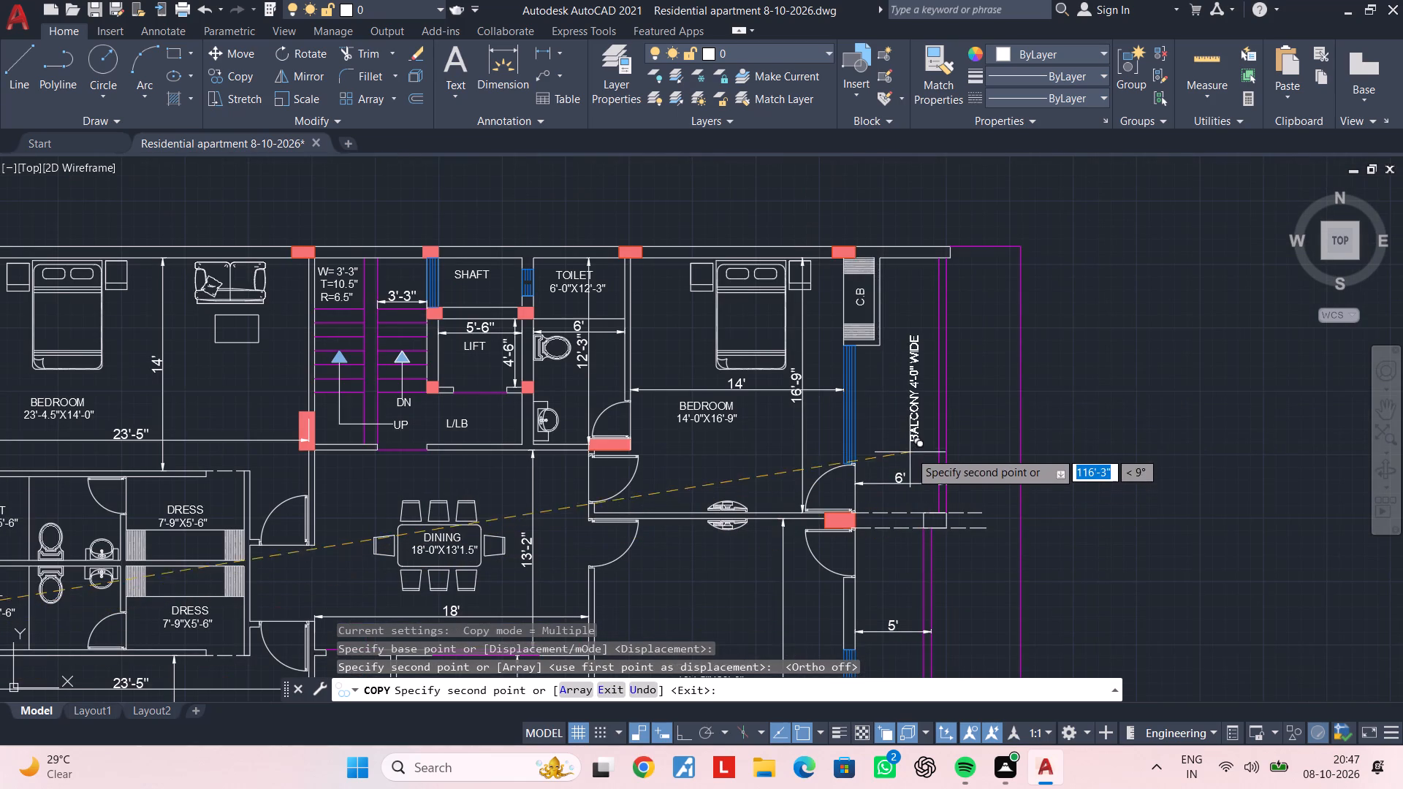
left_click(908, 433)
key("Escape")
key("Escape")
scroll(910, 404, "up", 2)
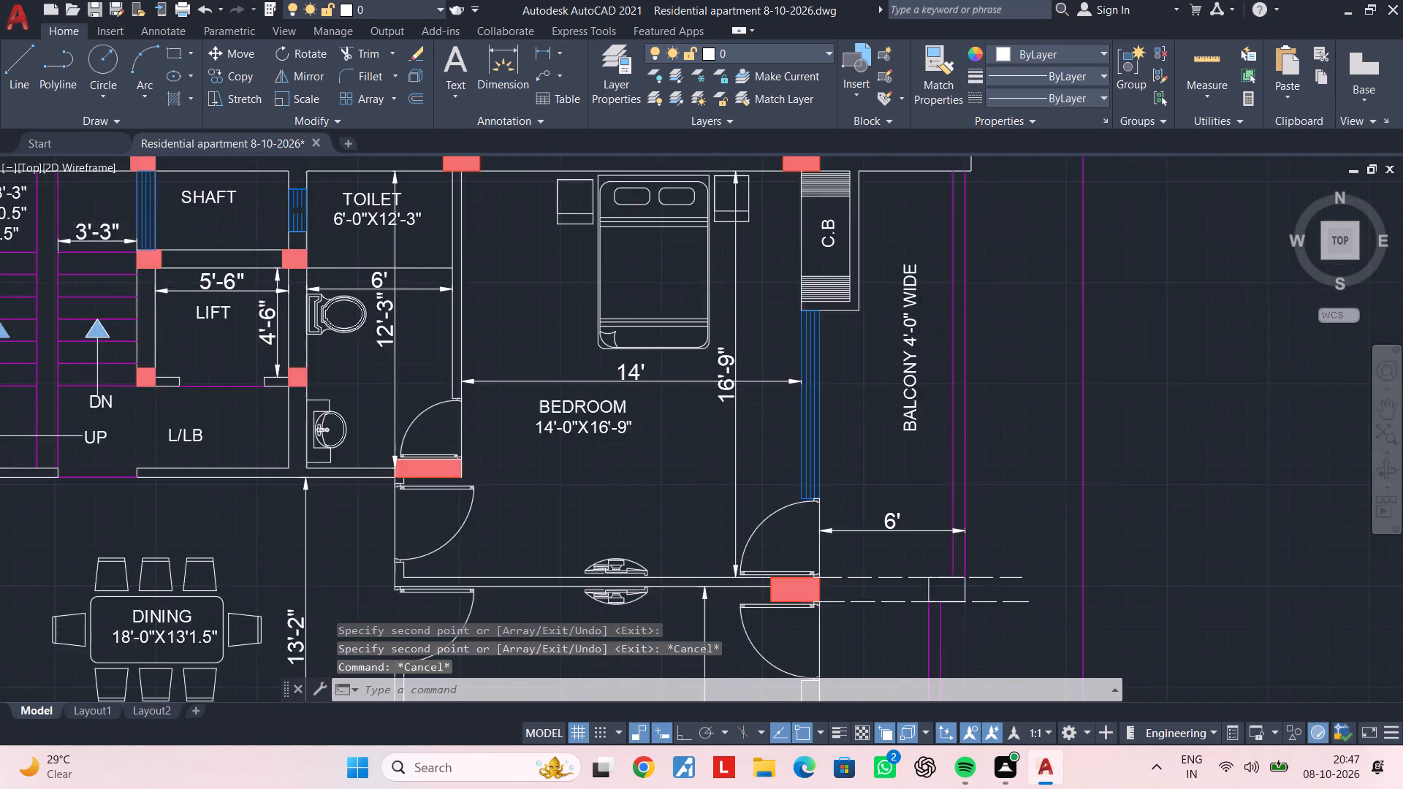
Change the bedroom balcony's label to read BALCONY 6'-0" WIDE.
double_click(904, 350)
scroll(971, 482, "up", 1)
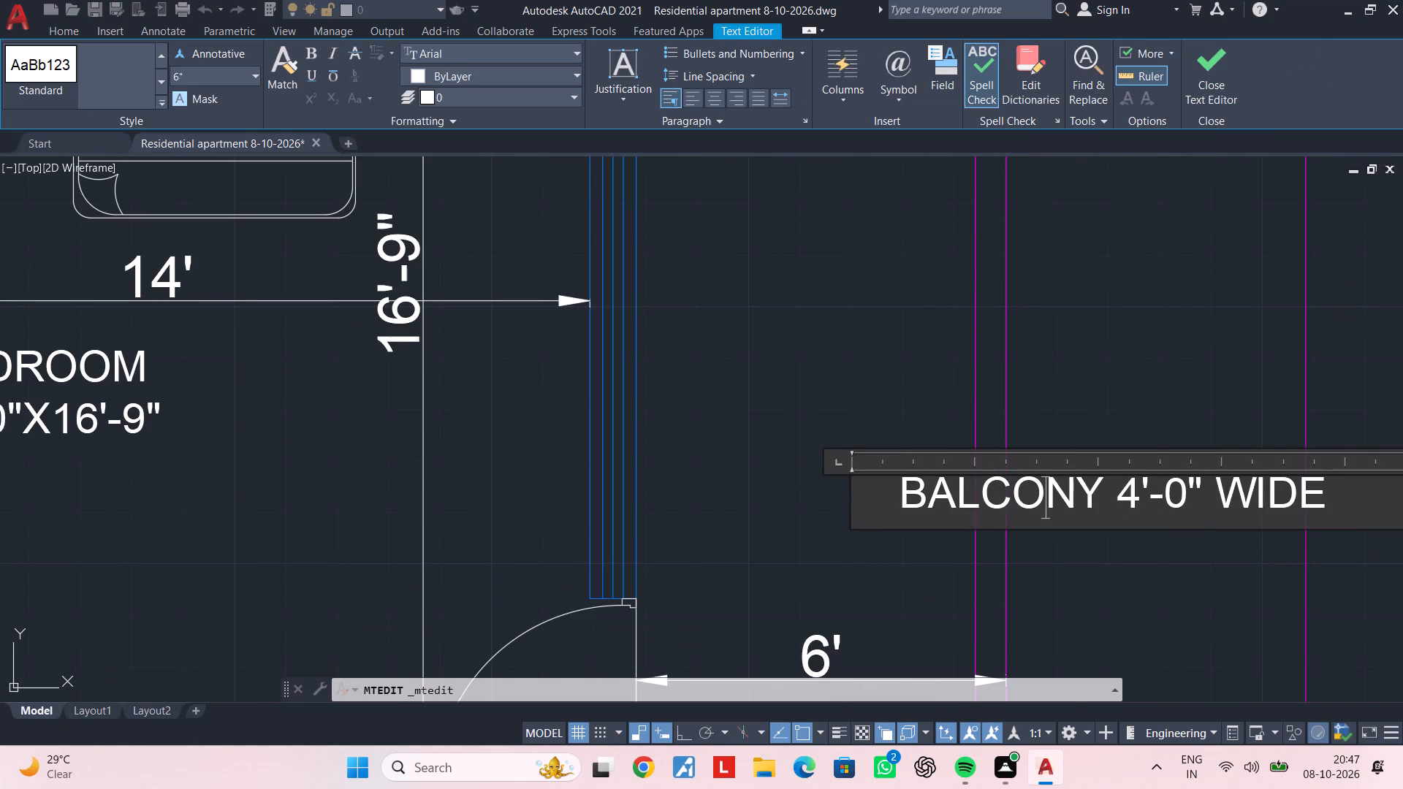
left_click(1135, 497)
key("BackSpace")
key("6")
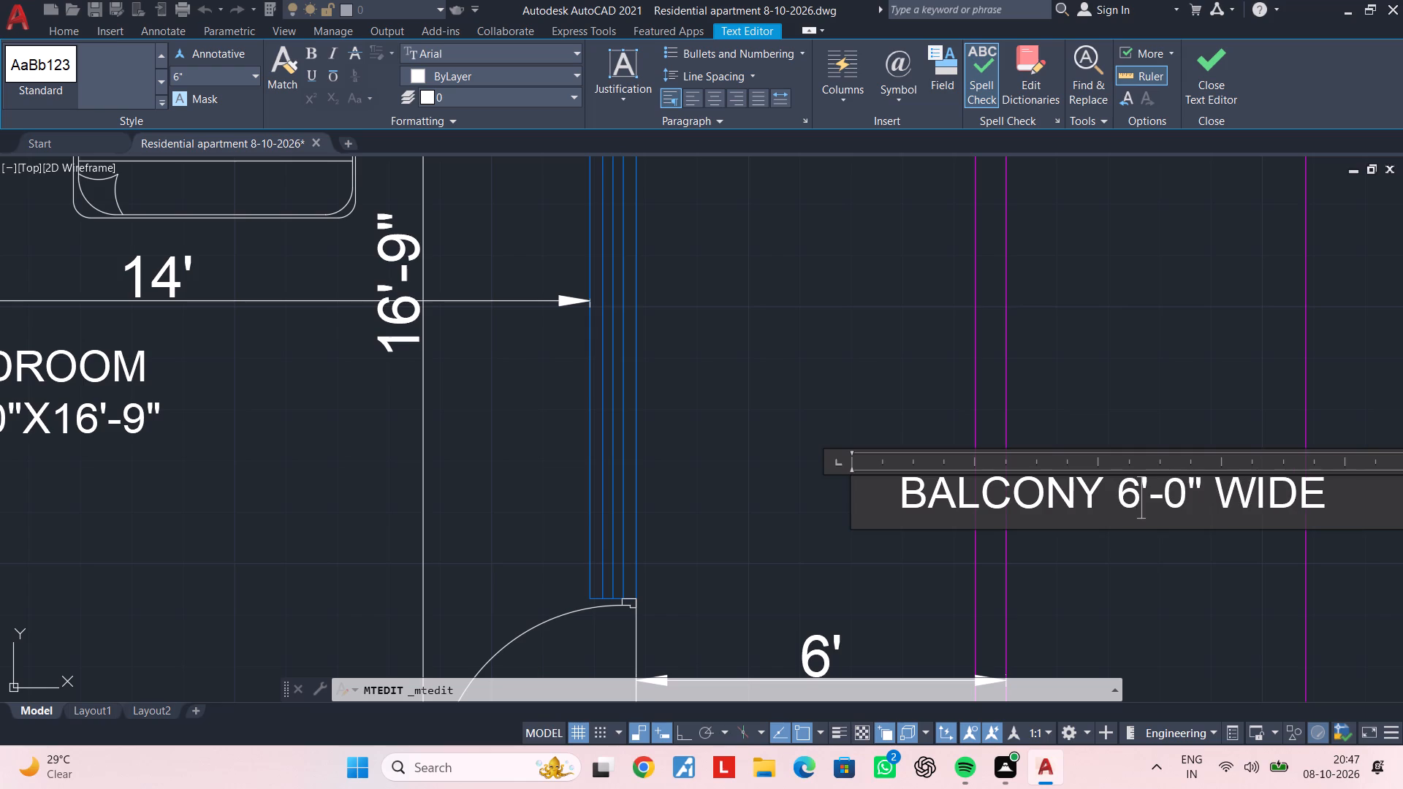
left_click(1191, 587)
Change the drawing room balcony's label to read BALCONY 5'-0" WIDE.
scroll(1190, 585, "down", 3)
middle_click_drag(1187, 576, 1121, 378)
middle_click_drag(1067, 512, 1052, 467)
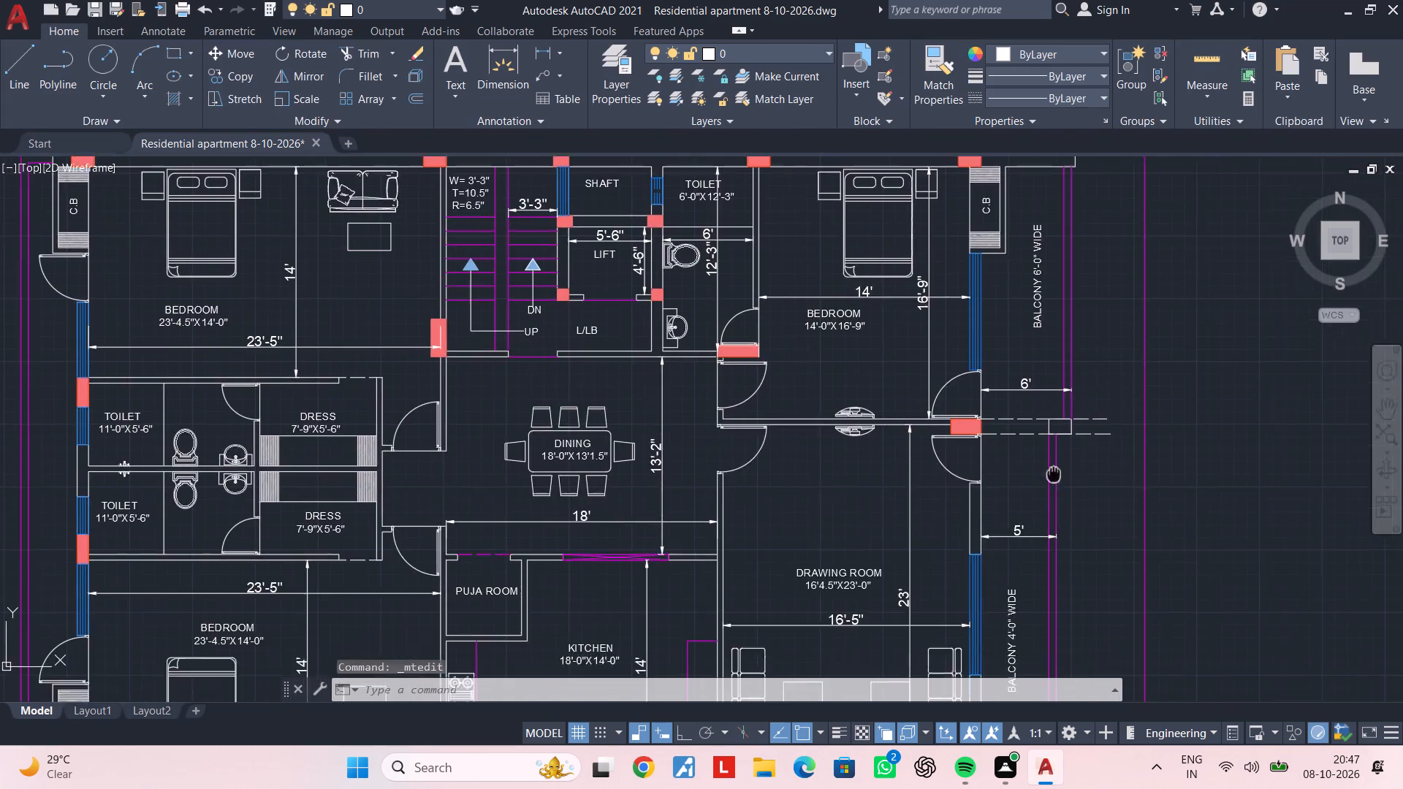
middle_click_drag(1052, 467, 1041, 411)
scroll(981, 564, "up", 1)
double_click(993, 550)
middle_click_drag(1008, 582, 981, 387)
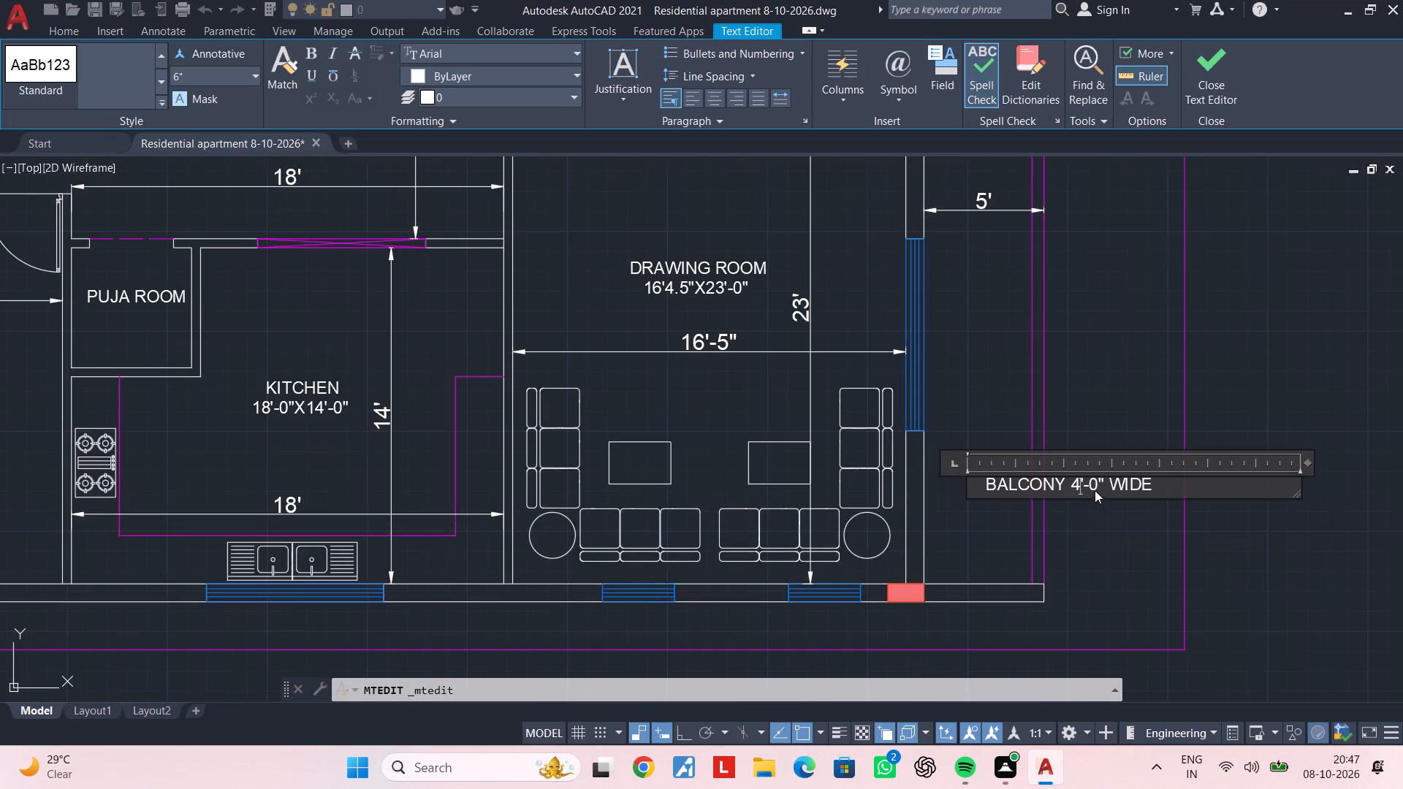
scroll(1096, 489, "up", 2)
key("BackSpace")
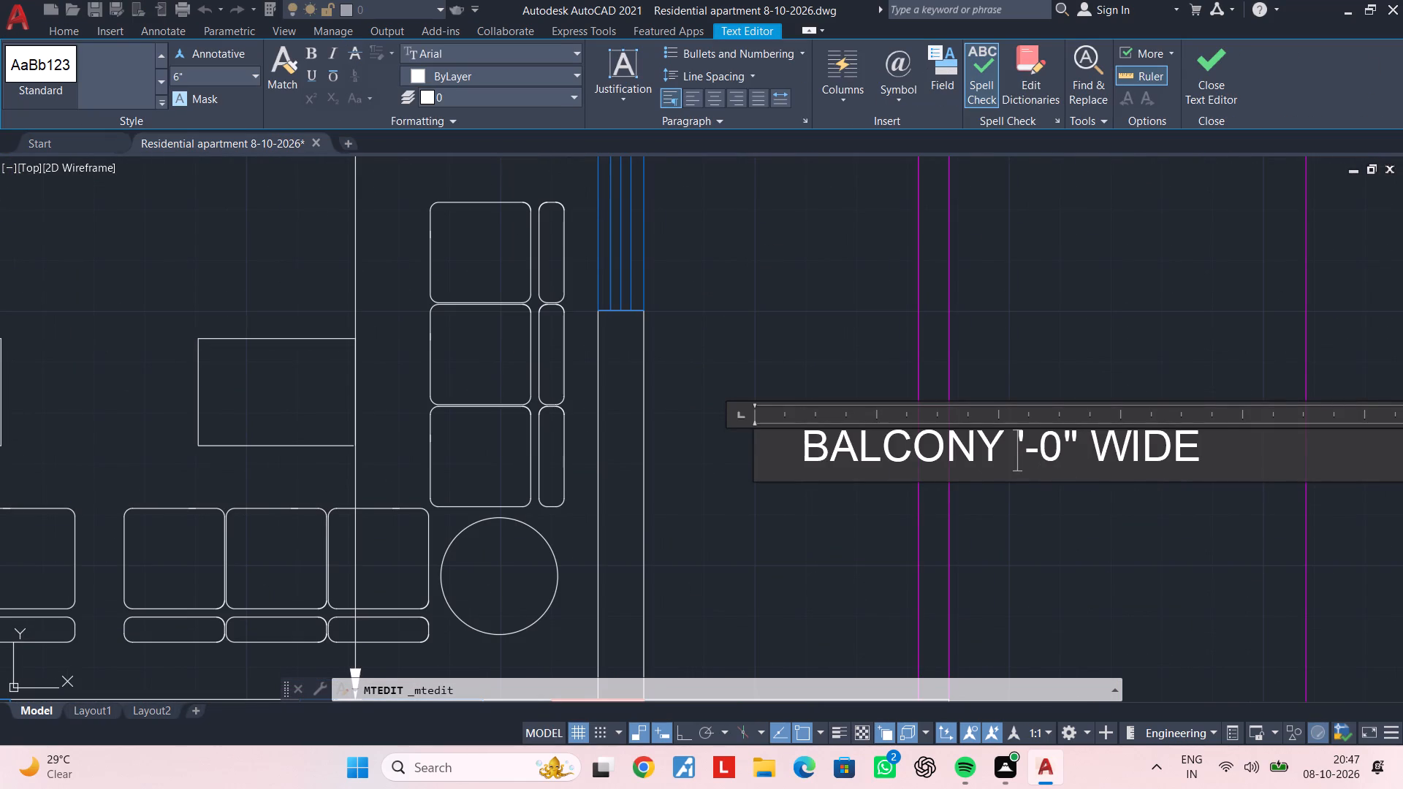
key("5")
left_click(1150, 552)
Save the drawing with the updated balcony labels.
scroll(1158, 502, "down", 3)
middle_click_drag(1095, 501, 997, 542)
middle_click_drag(1068, 432, 1064, 436)
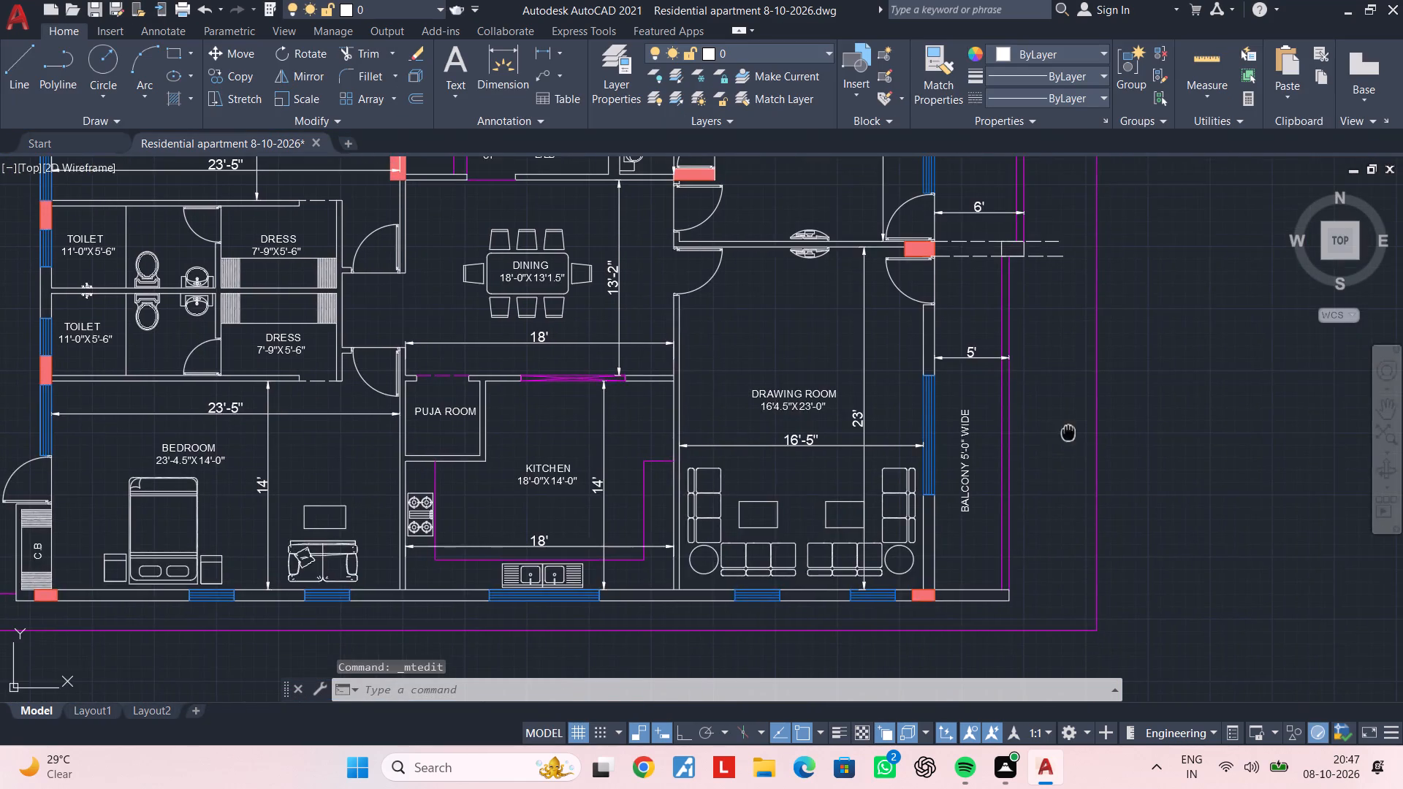
middle_click_drag(1064, 436, 986, 501)
key("ctrl+s")
key("ctrl+s")
Examine the complete row of floor plans, from the parking plan to the easternmost apartment plan.
scroll(962, 492, "down", 2)
middle_click_drag(962, 493, 1089, 460)
scroll(962, 493, "down", 2)
middle_click_drag(994, 473, 1106, 453)
middle_click_drag(883, 492, 1345, 430)
middle_click_drag(883, 443, 1000, 434)
middle_click_drag(1111, 422, 807, 480)
scroll(1054, 473, "down", 1)
middle_click_drag(1054, 473, 910, 473)
middle_click_drag(802, 473, 900, 438)
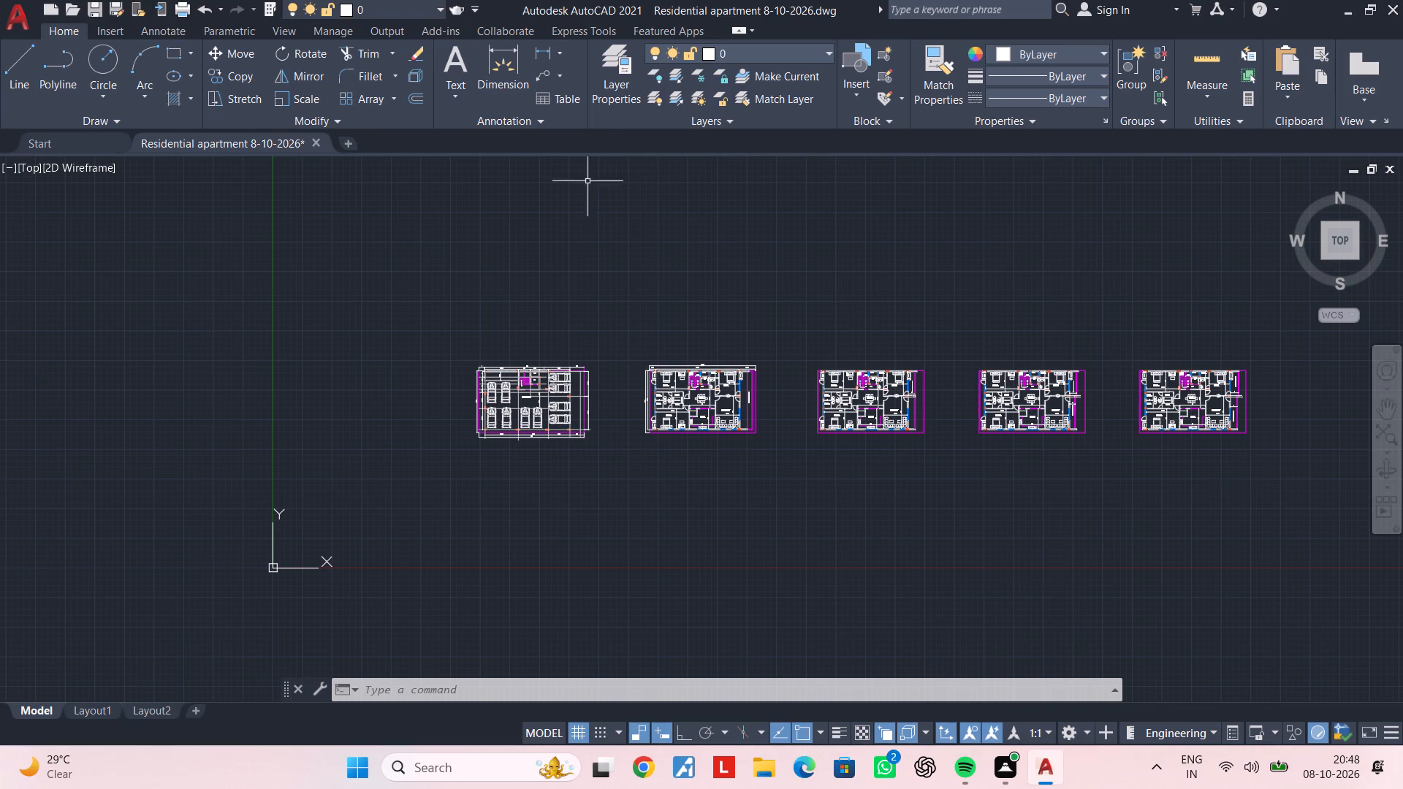
key("Escape")
key("Escape")
key("Escape")
middle_click_drag(946, 465, 886, 437)
key("Escape")
key("Escape")
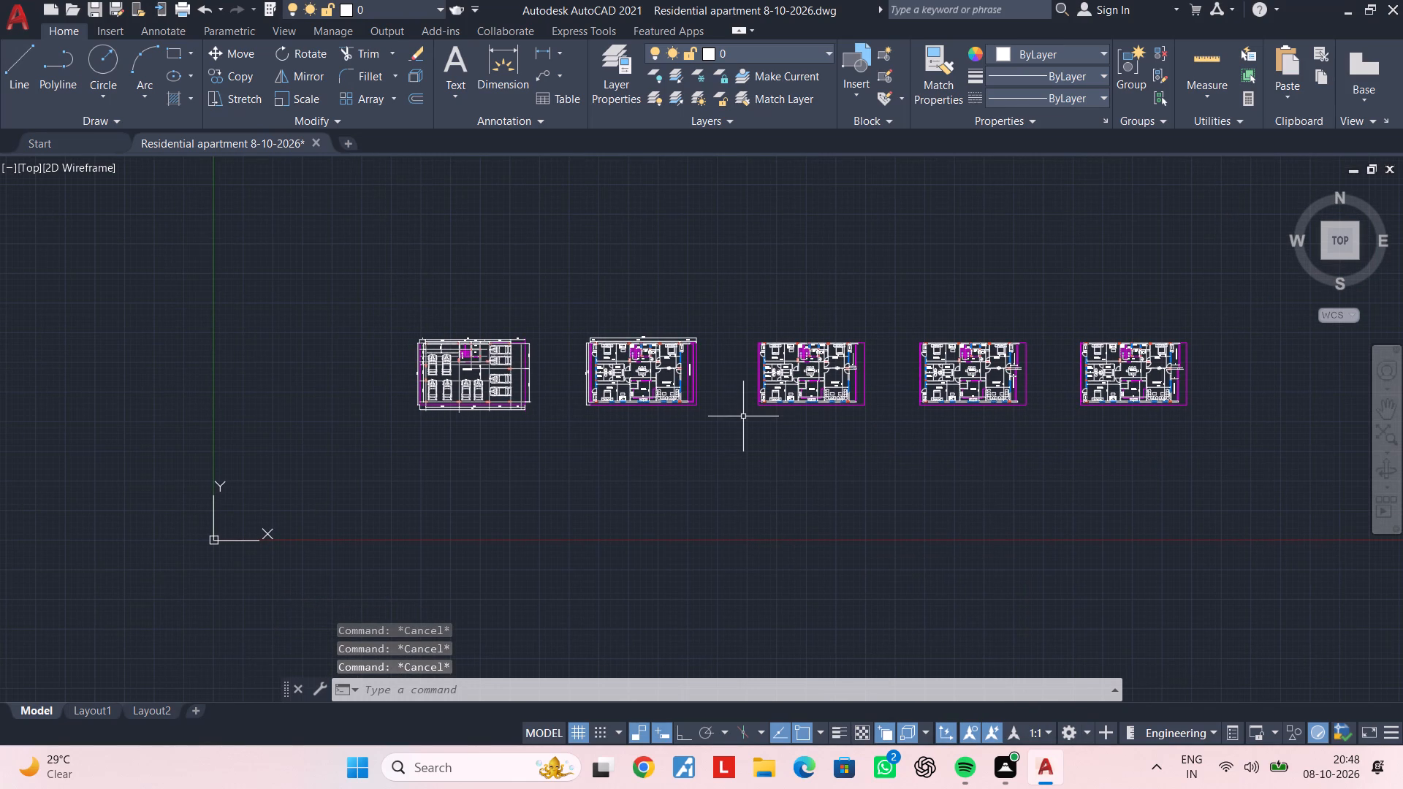
Save the residential apartment drawing again and leave no command active.
key("ctrl+s")
key("ctrl+s")
key("ctrl+s")
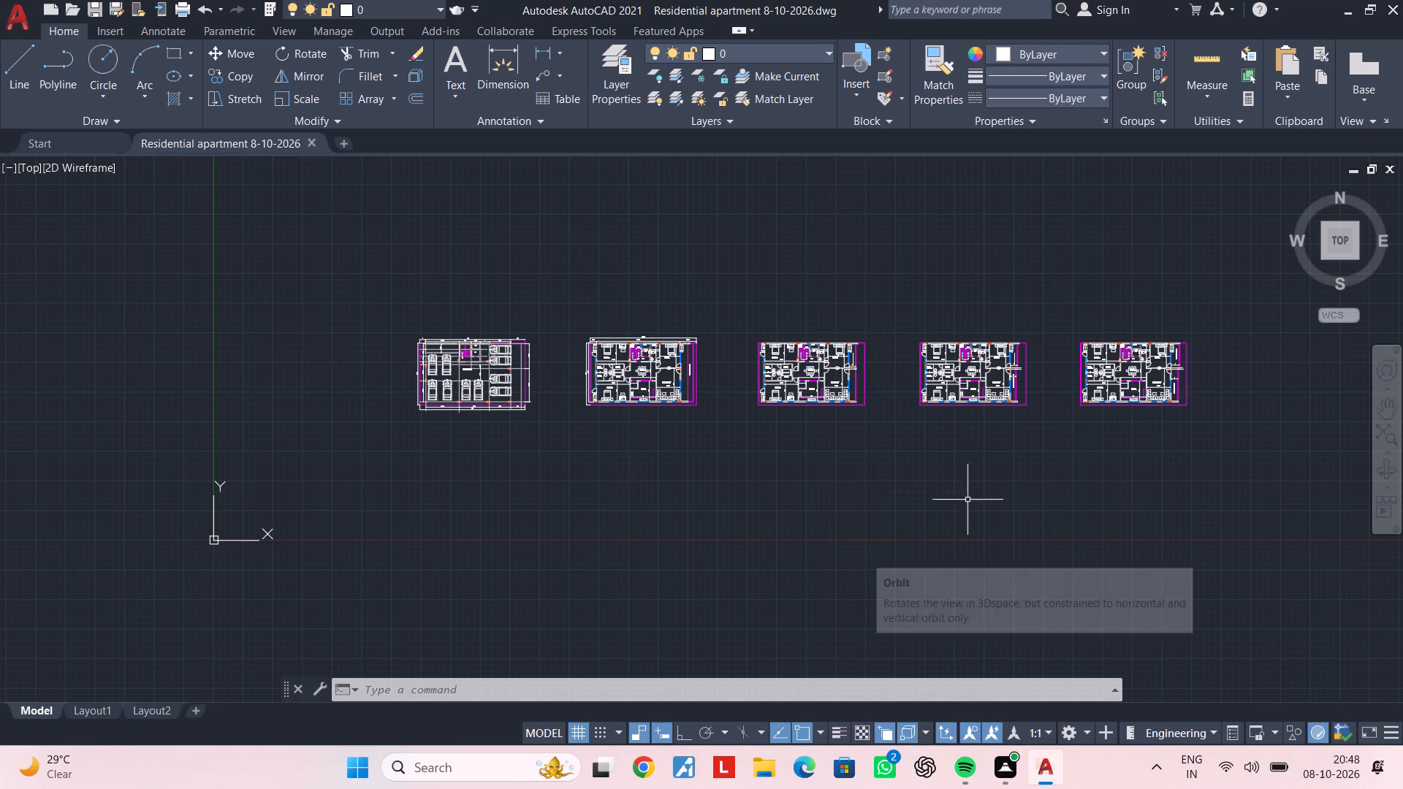
key("Escape")
key("Escape")
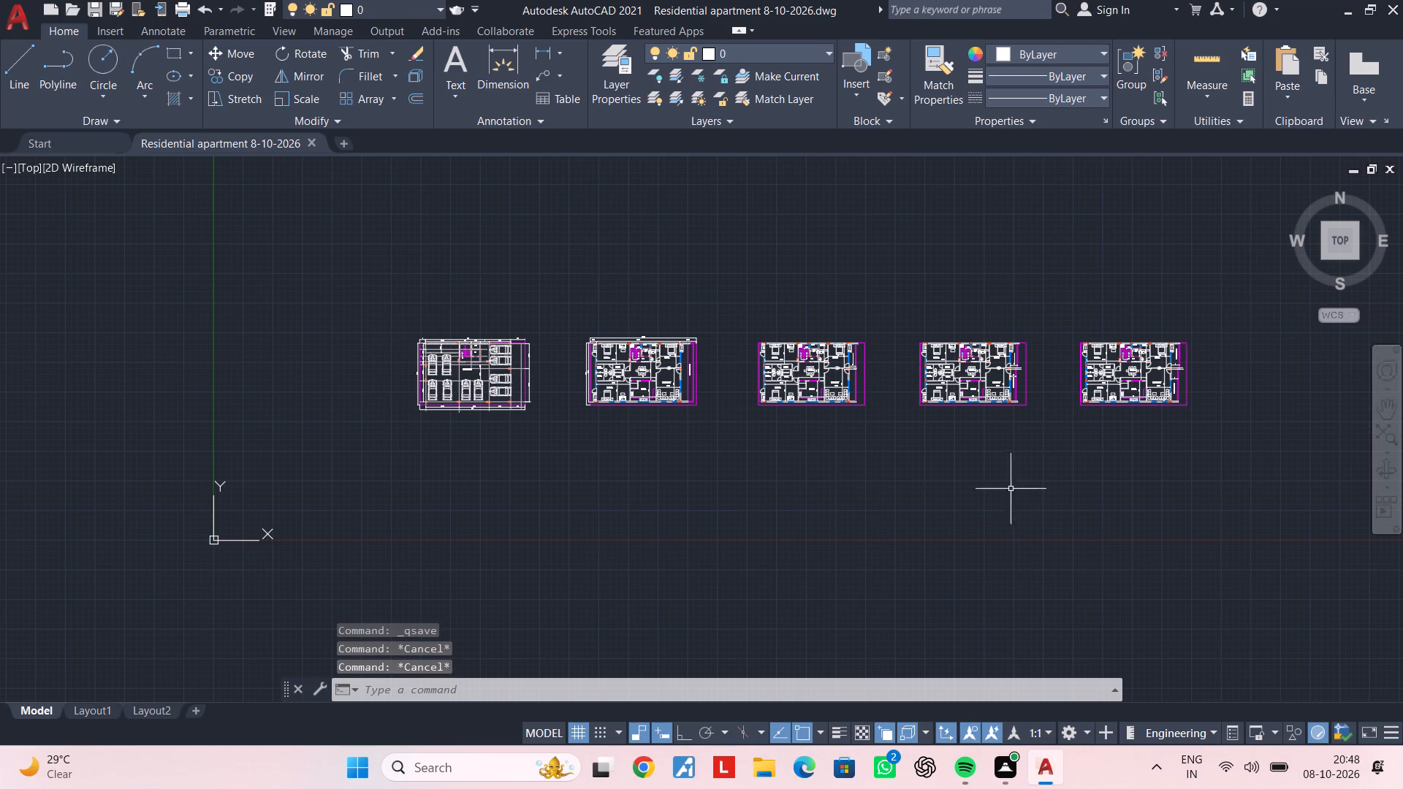